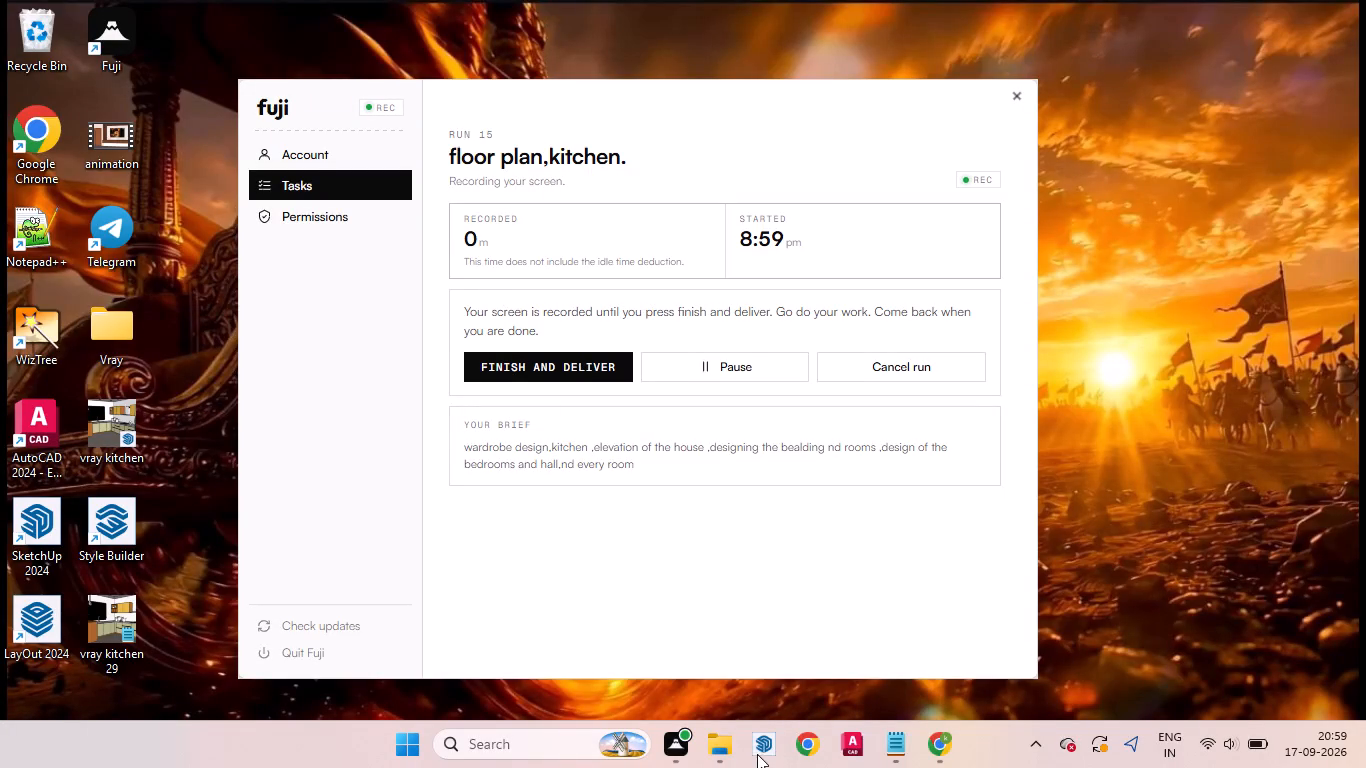
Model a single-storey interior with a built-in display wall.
Launch SketchUp and close the duplicate welcome window.
{"action": "double_click", "coordinate": [757, 742]}
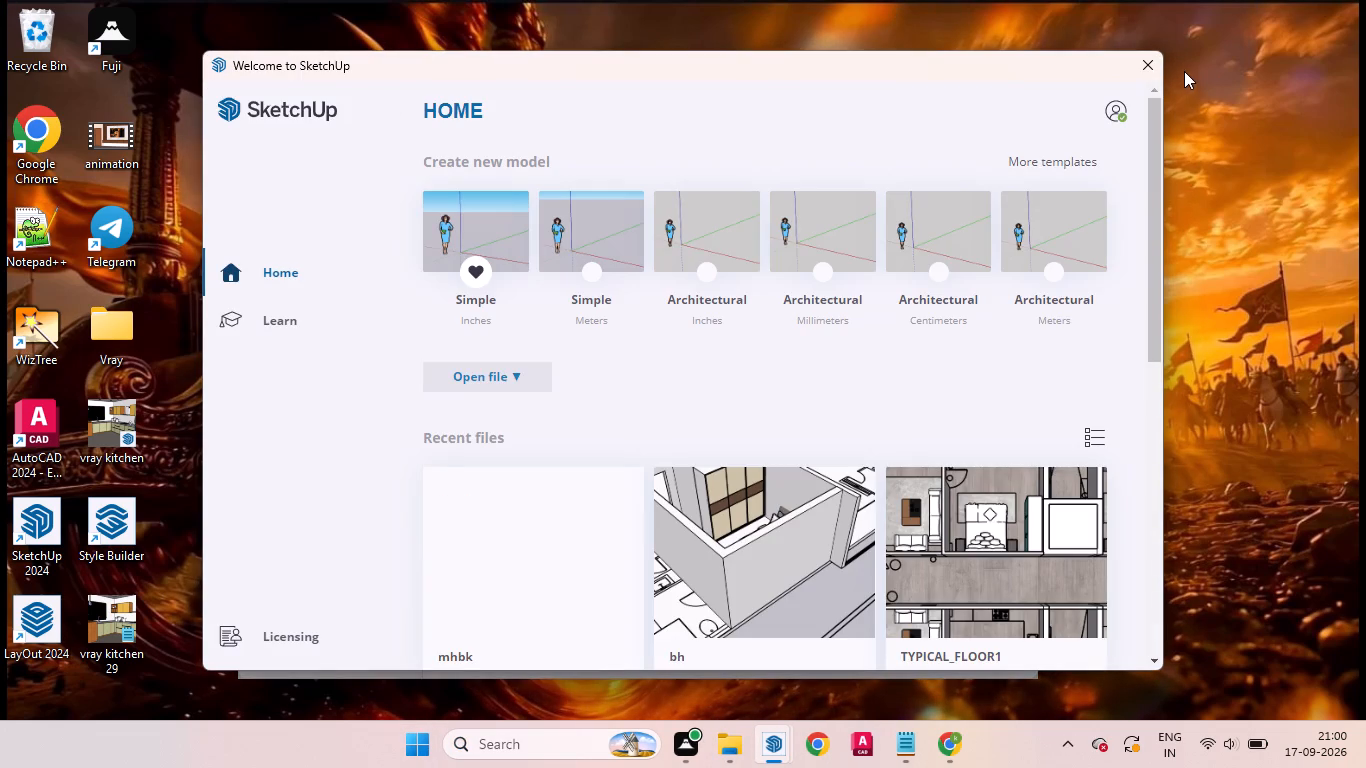
{"action": "left_click", "coordinate": [1148, 70]}
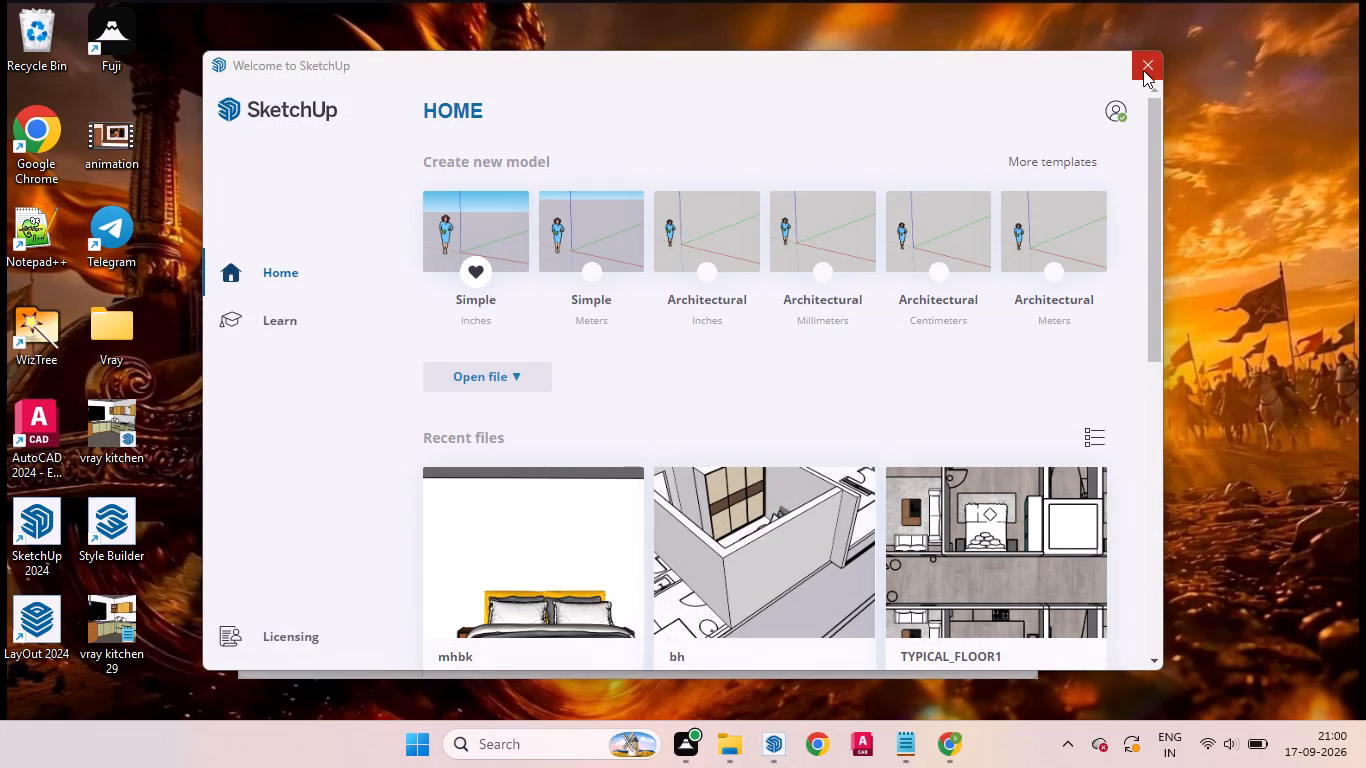
{"action": "left_click", "coordinate": [1136, 74]}
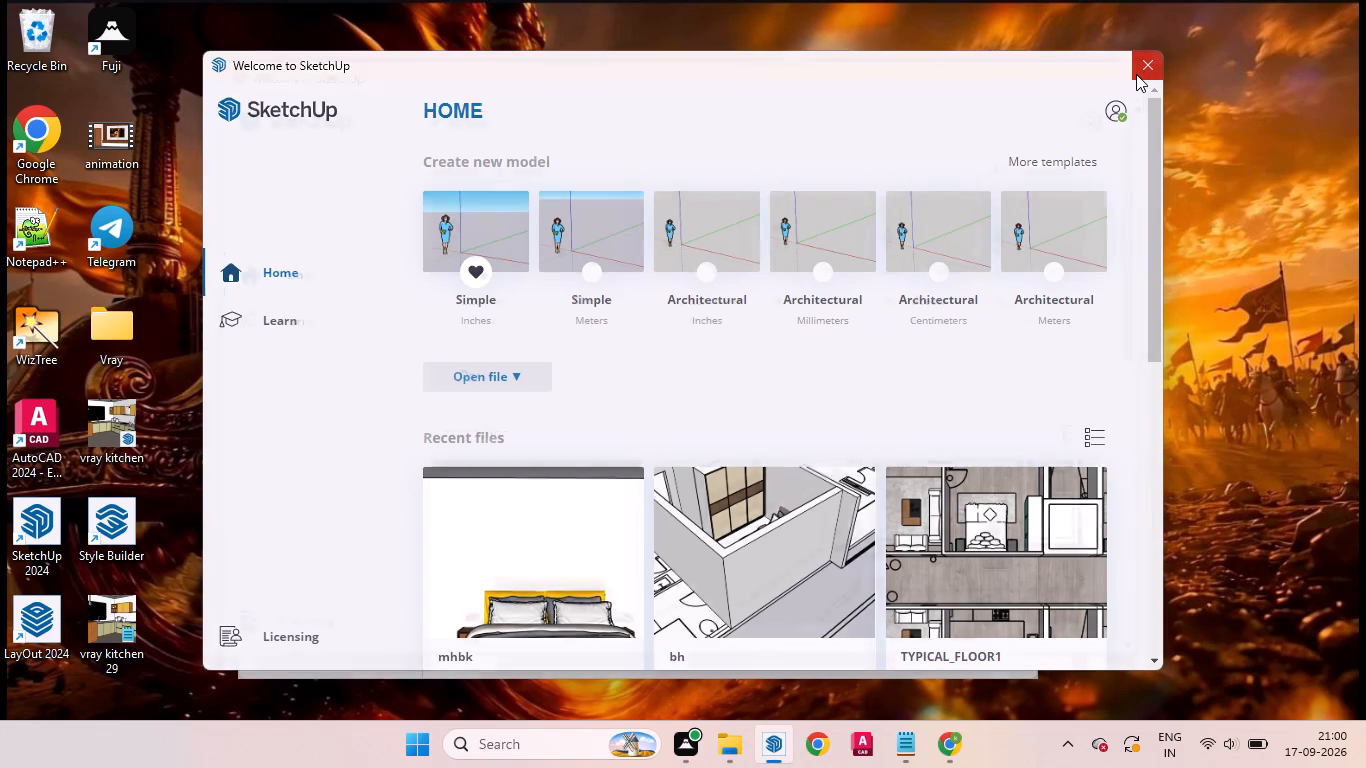
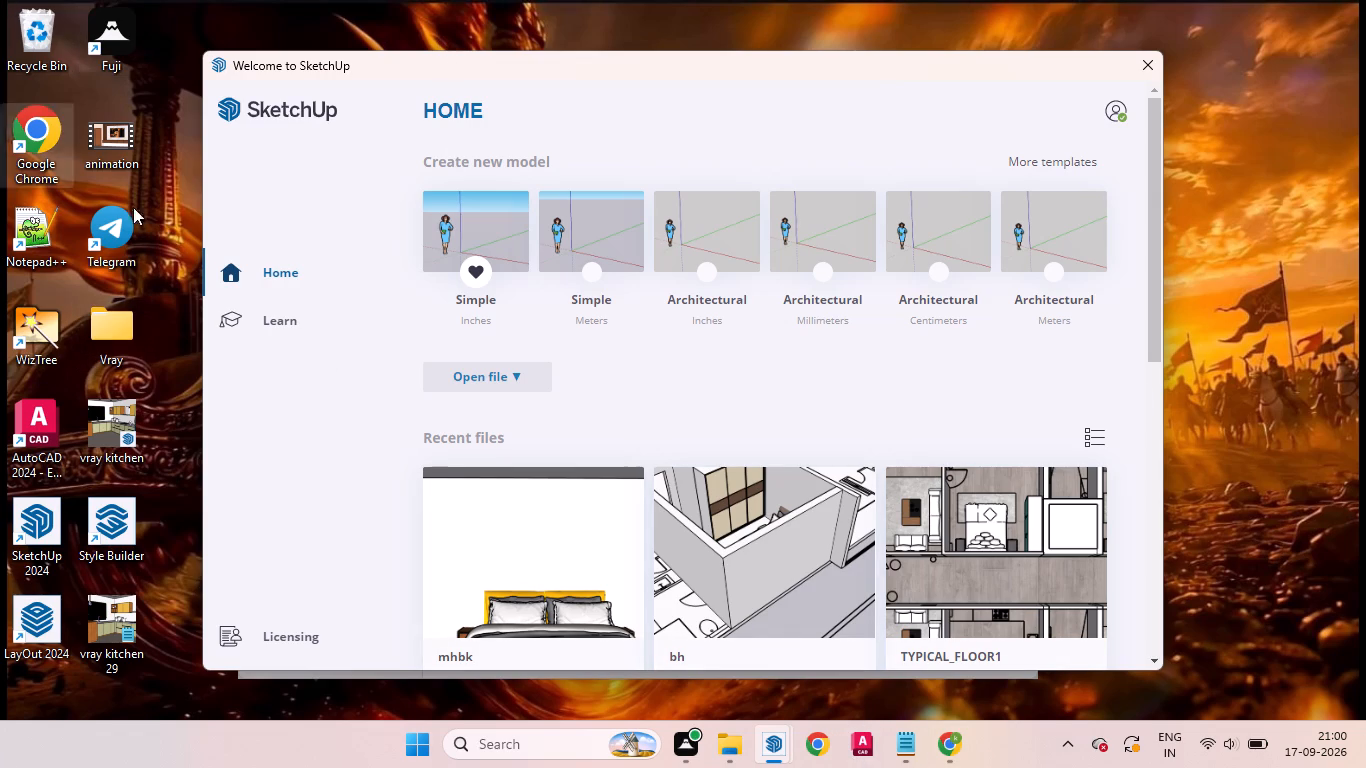
Create a new model from the Simple template in inches.
{"action": "left_click", "coordinate": [458, 245]}
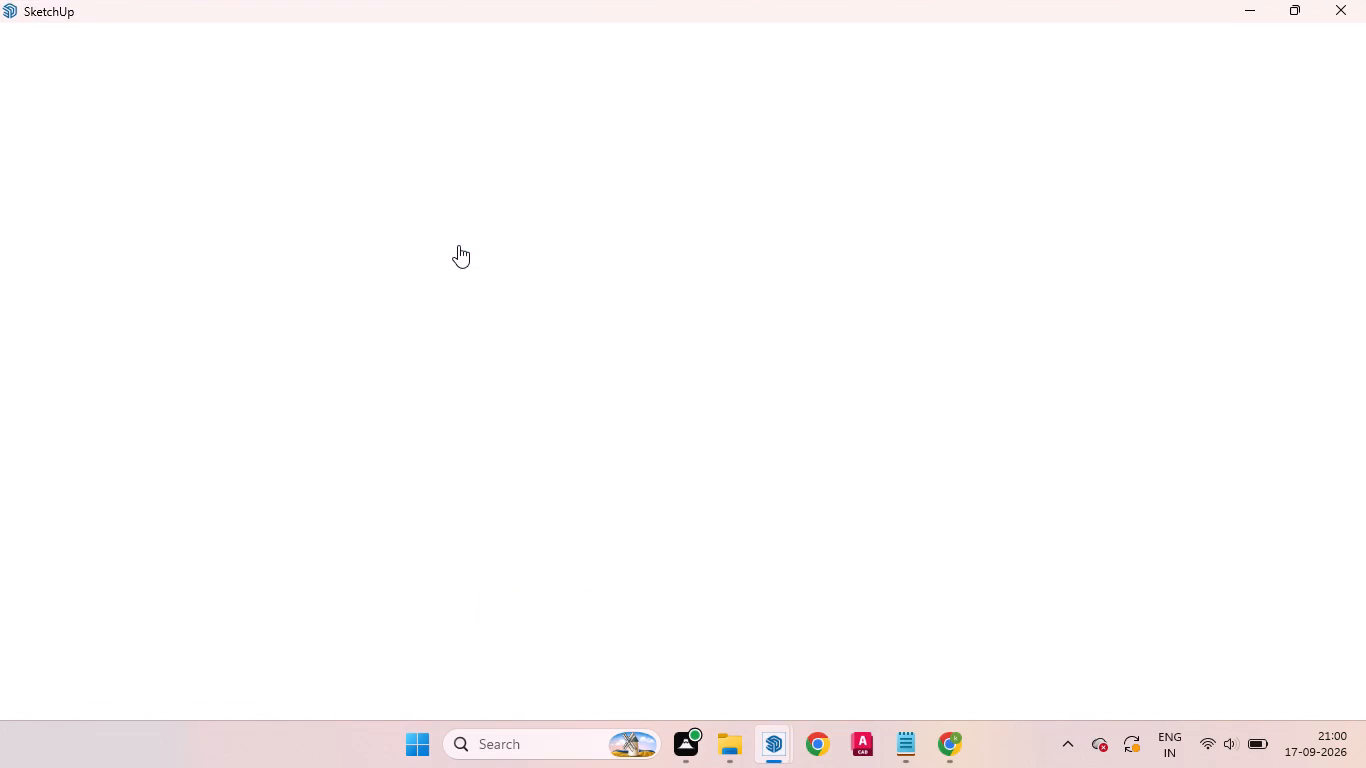
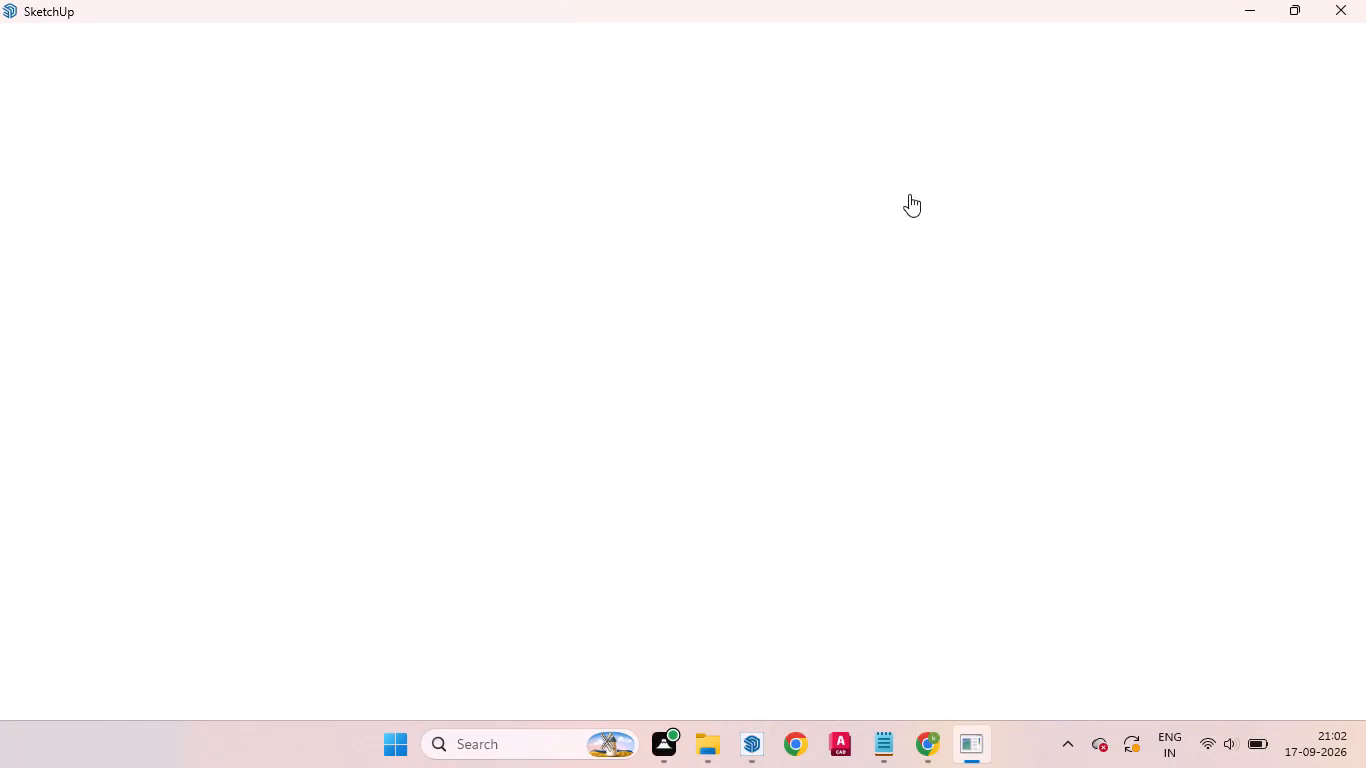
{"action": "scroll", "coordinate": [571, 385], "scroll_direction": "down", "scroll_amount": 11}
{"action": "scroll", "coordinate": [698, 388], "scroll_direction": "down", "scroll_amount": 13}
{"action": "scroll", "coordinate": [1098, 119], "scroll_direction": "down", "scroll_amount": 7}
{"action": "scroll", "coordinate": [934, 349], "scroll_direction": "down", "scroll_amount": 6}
Close the unresponsive SketchUp program instead of waiting for it to respond.
{"action": "left_click", "coordinate": [1249, 12]}
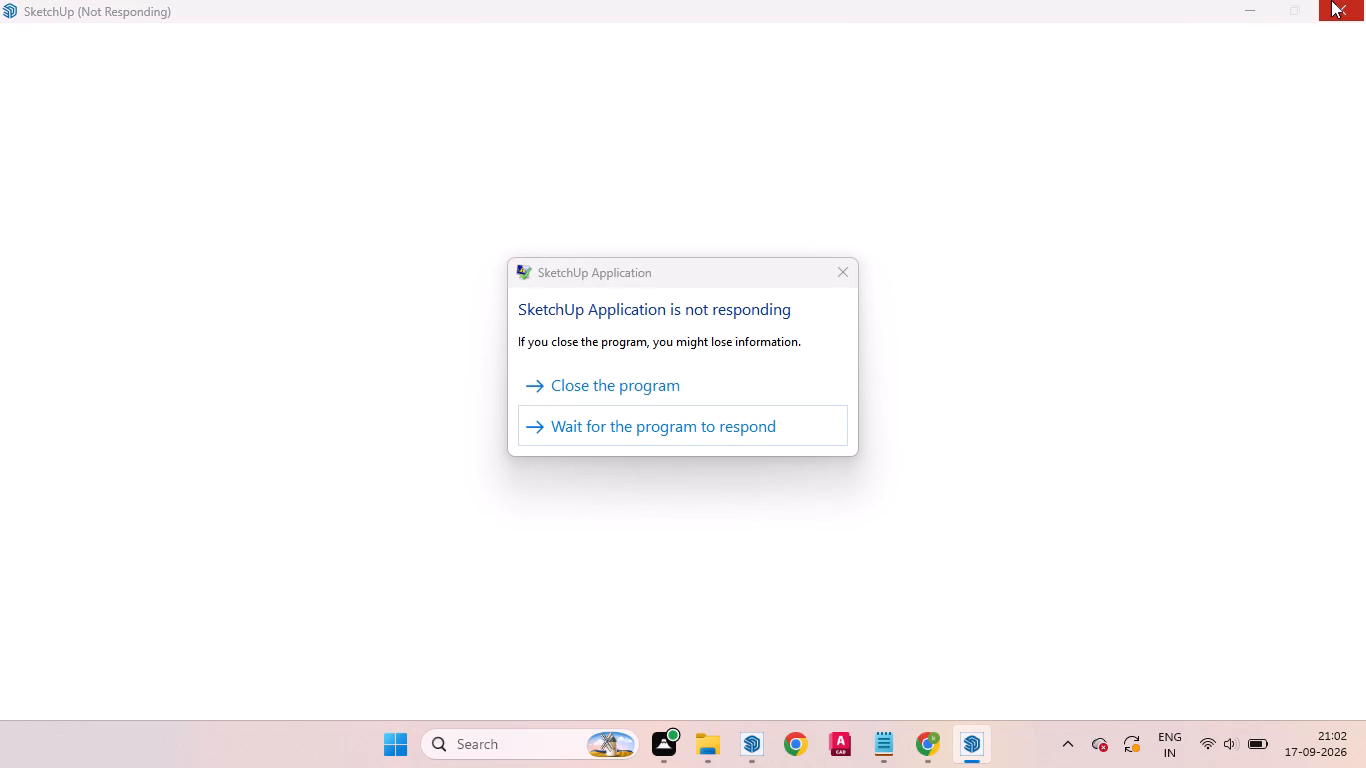
{"action": "left_click", "coordinate": [644, 395]}
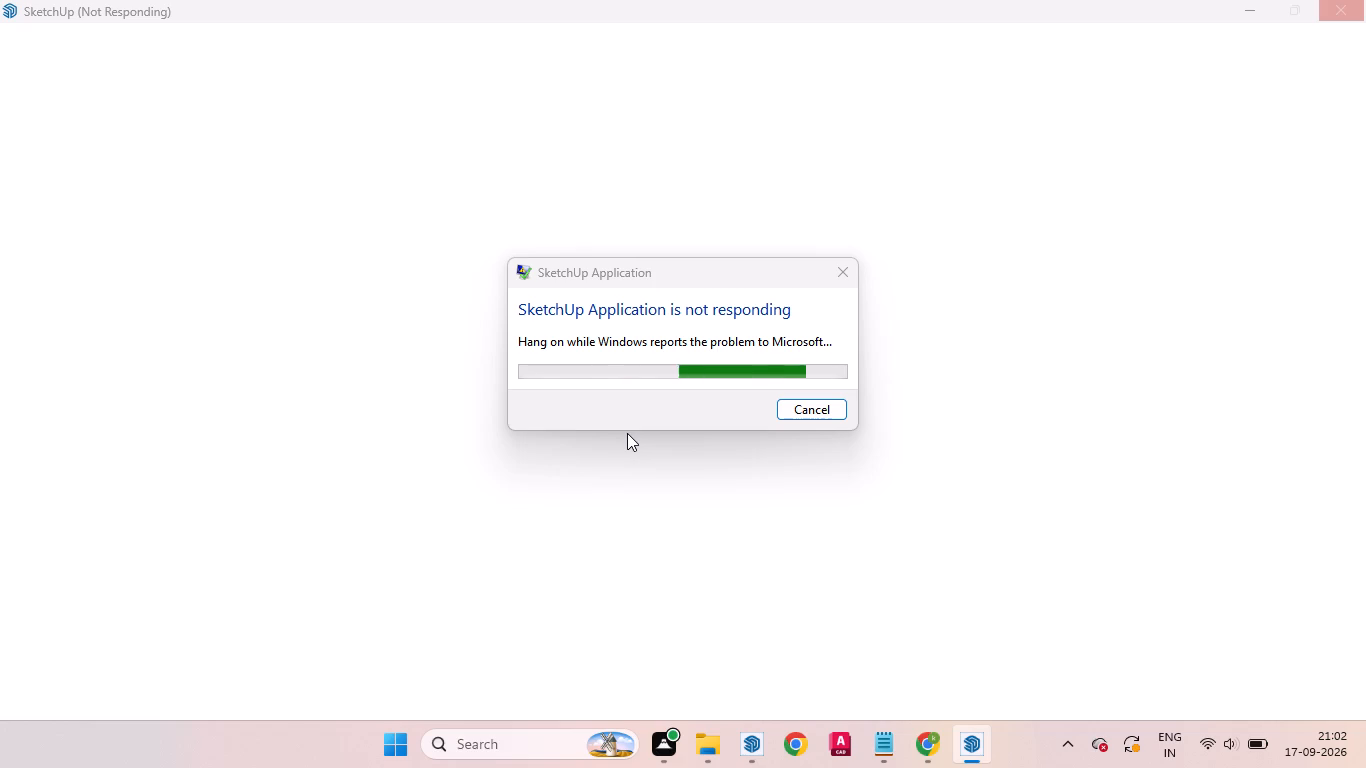
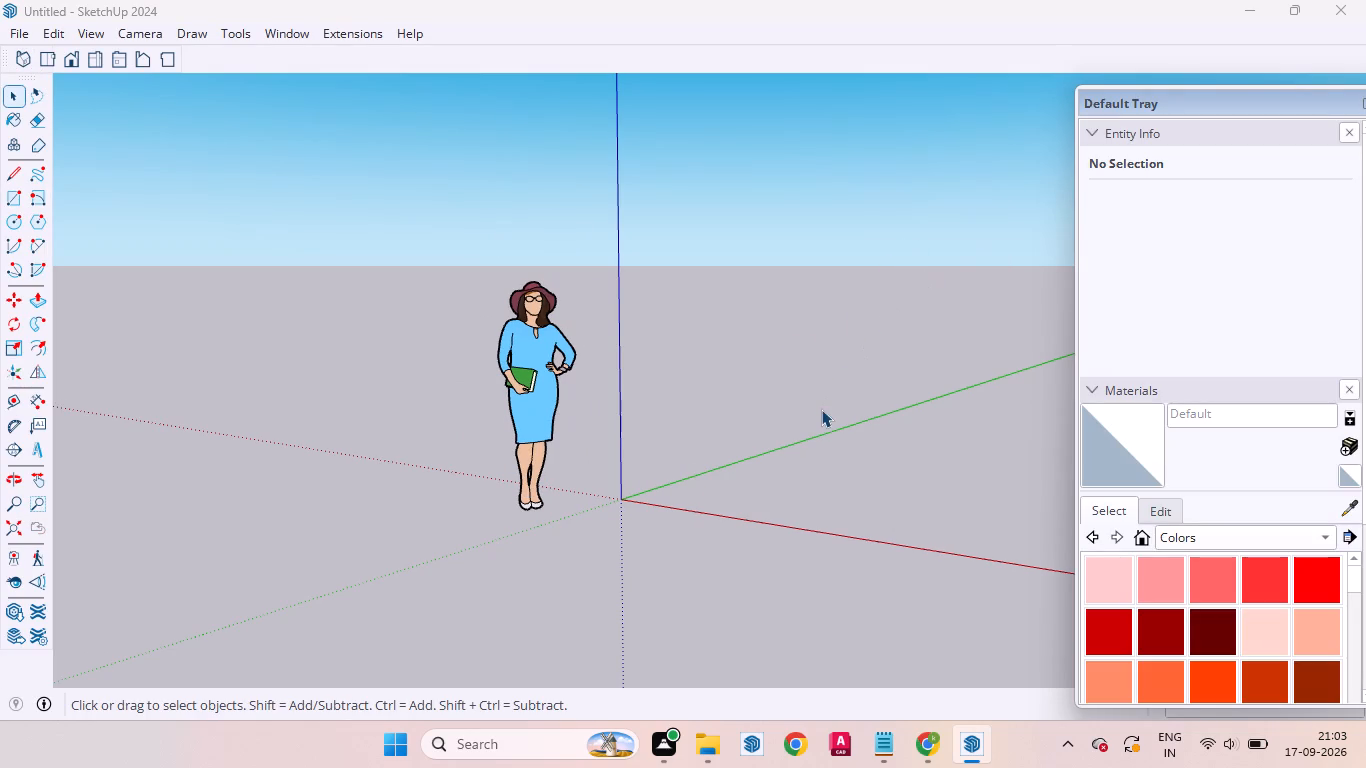
Close the Default Tray that covers part of the modelling area.
{"action": "middle_click_drag", "start_coordinate": [798, 431], "coordinate": [703, 380]}
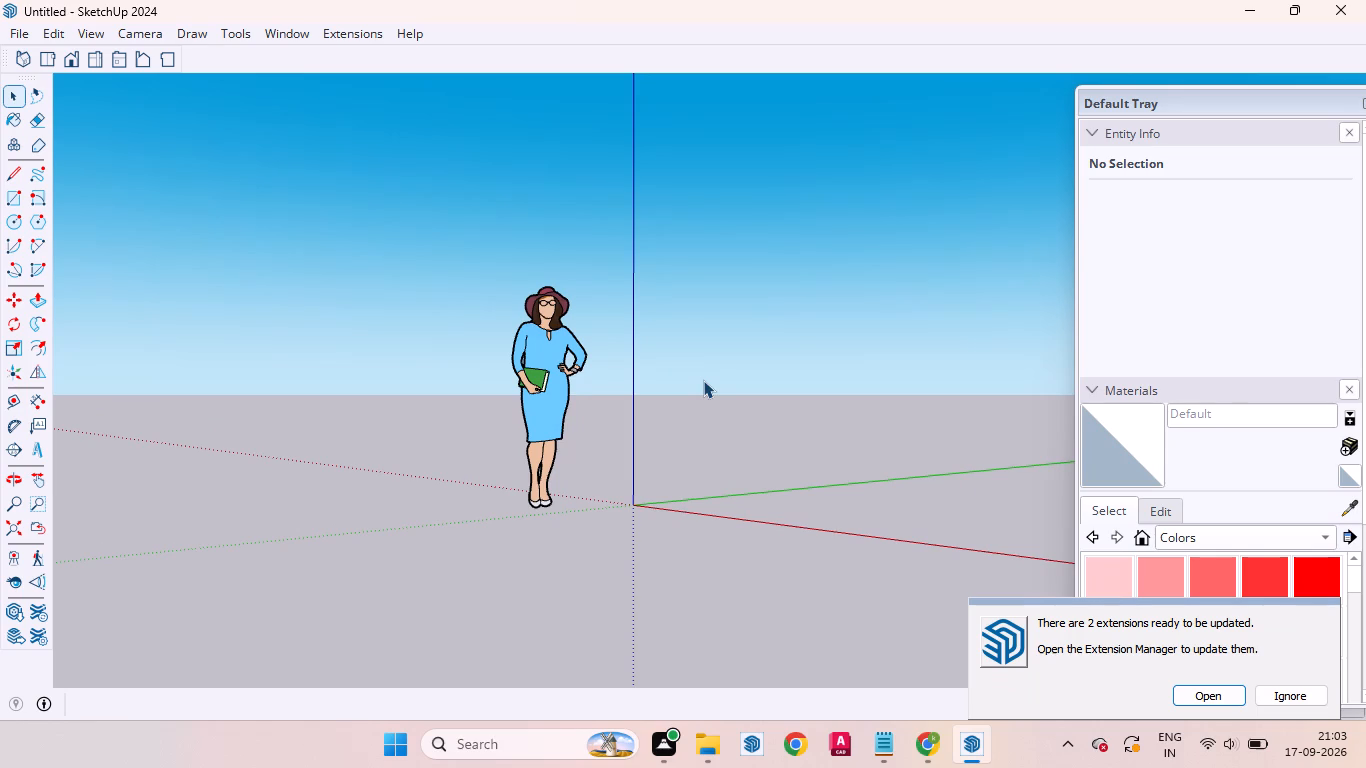
{"action": "middle_click_drag", "start_coordinate": [660, 412], "coordinate": [362, 447], "text": "shift"}
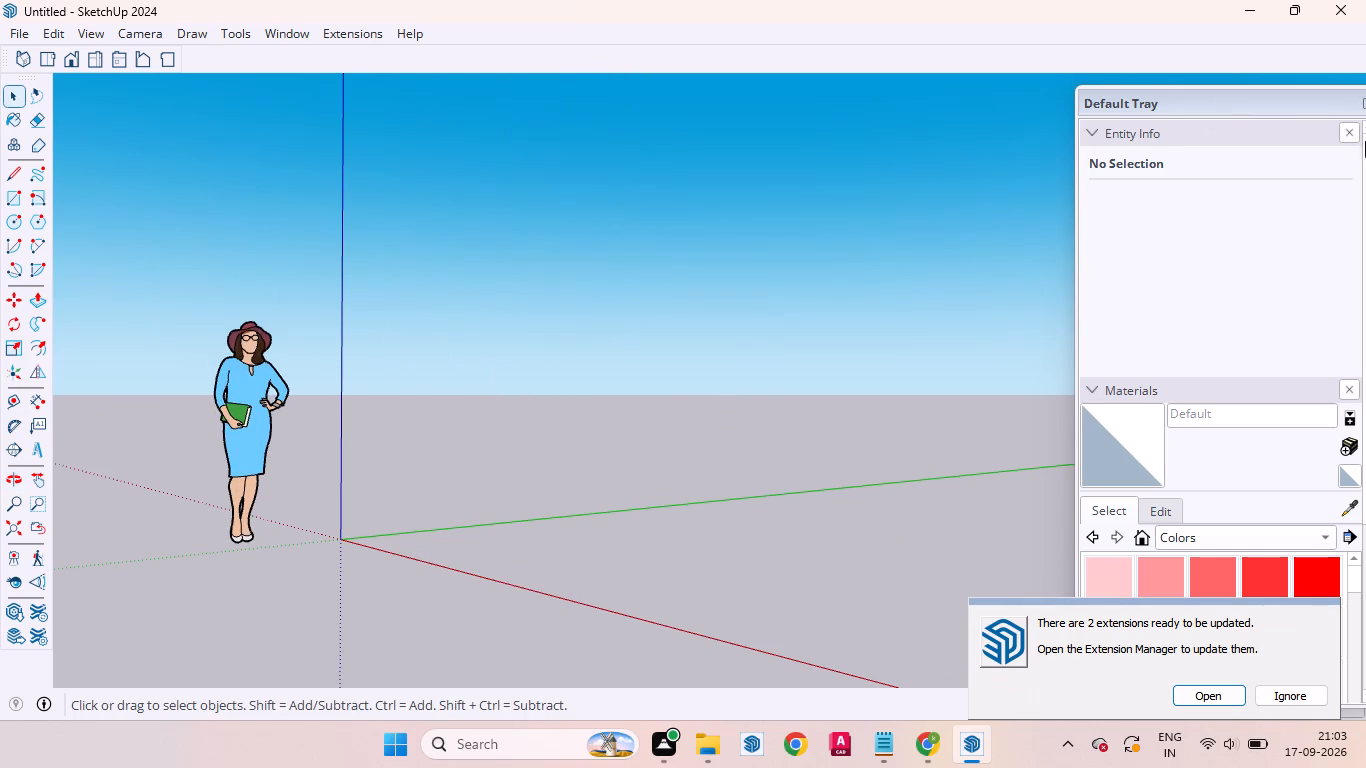
{"action": "middle_click_drag", "start_coordinate": [1277, 104], "coordinate": [1147, 117]}
{"action": "left_click", "coordinate": [1361, 97]}
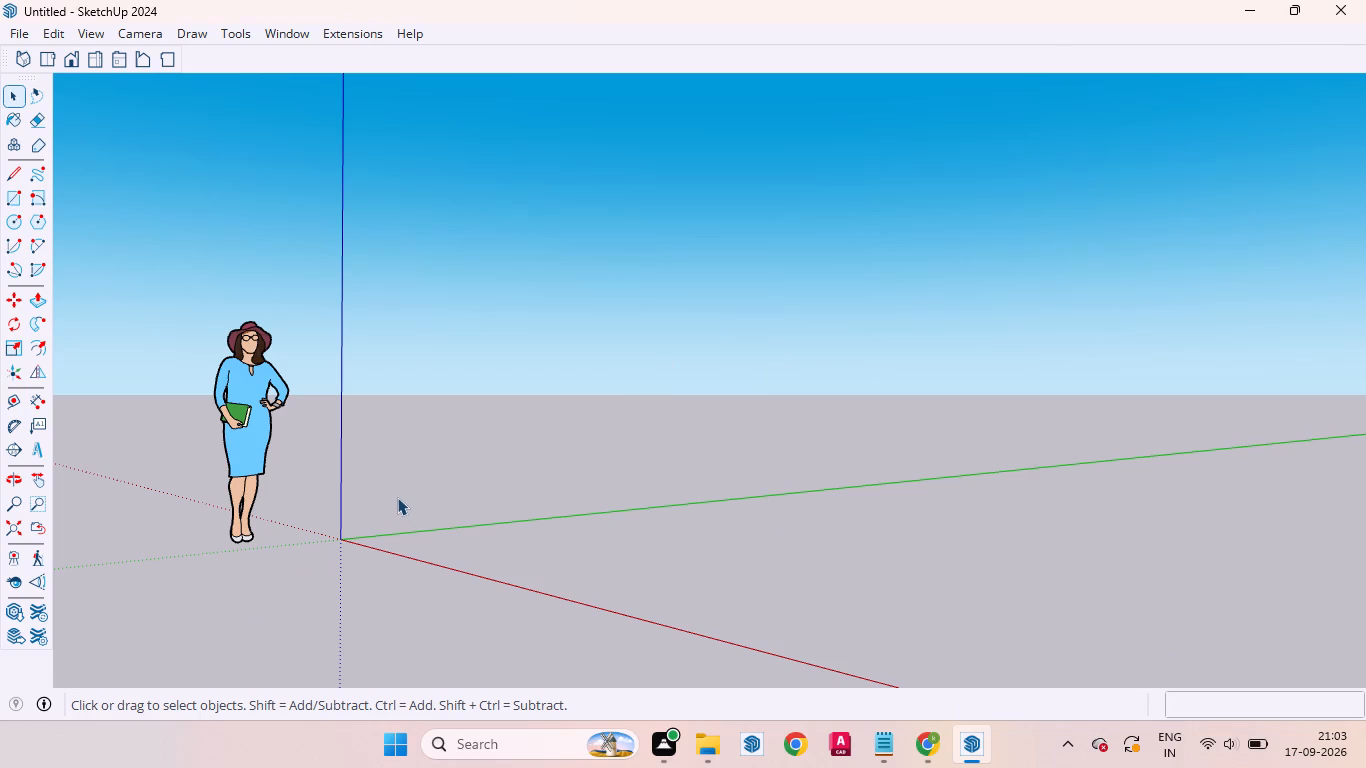
Start importing a file into the new model, browsing the Downloads folder for the file to bring in.
{"action": "left_click", "coordinate": [26, 33]}
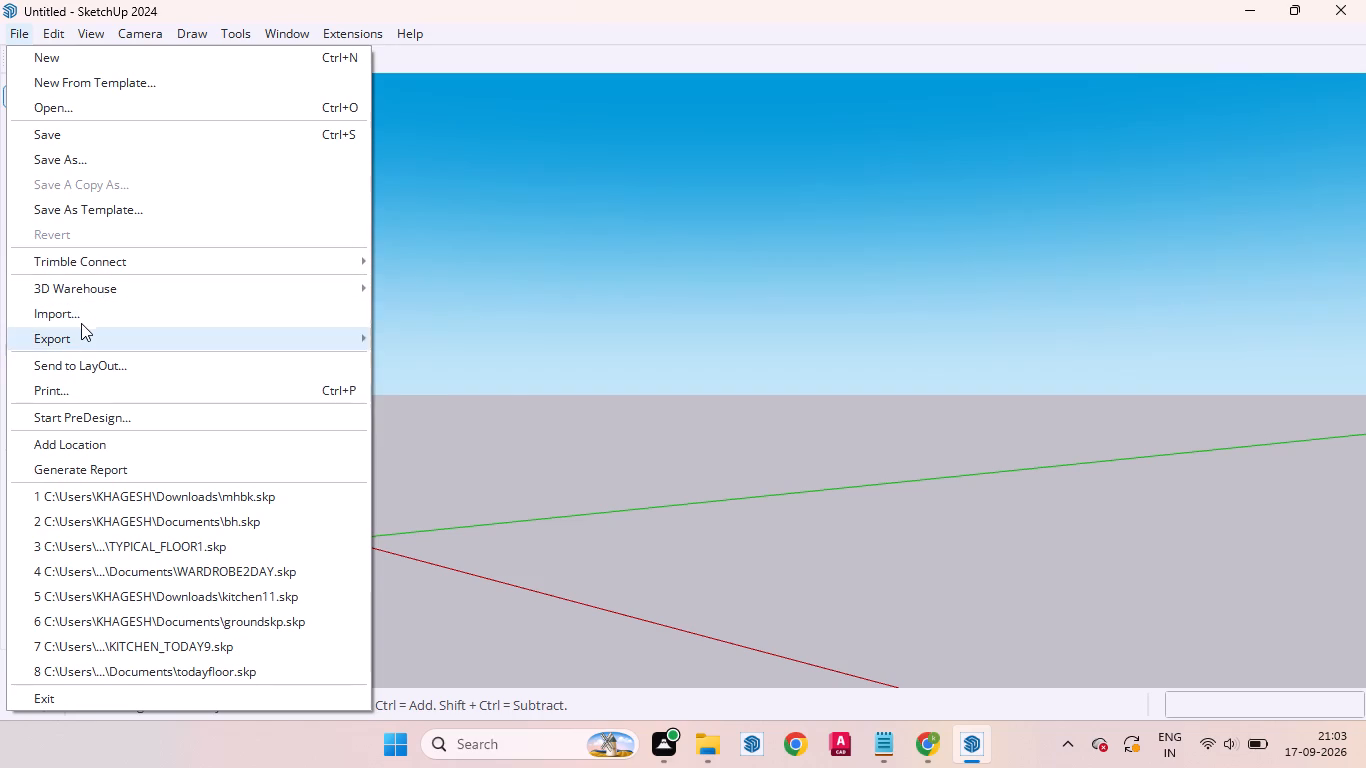
{"action": "left_click", "coordinate": [84, 321]}
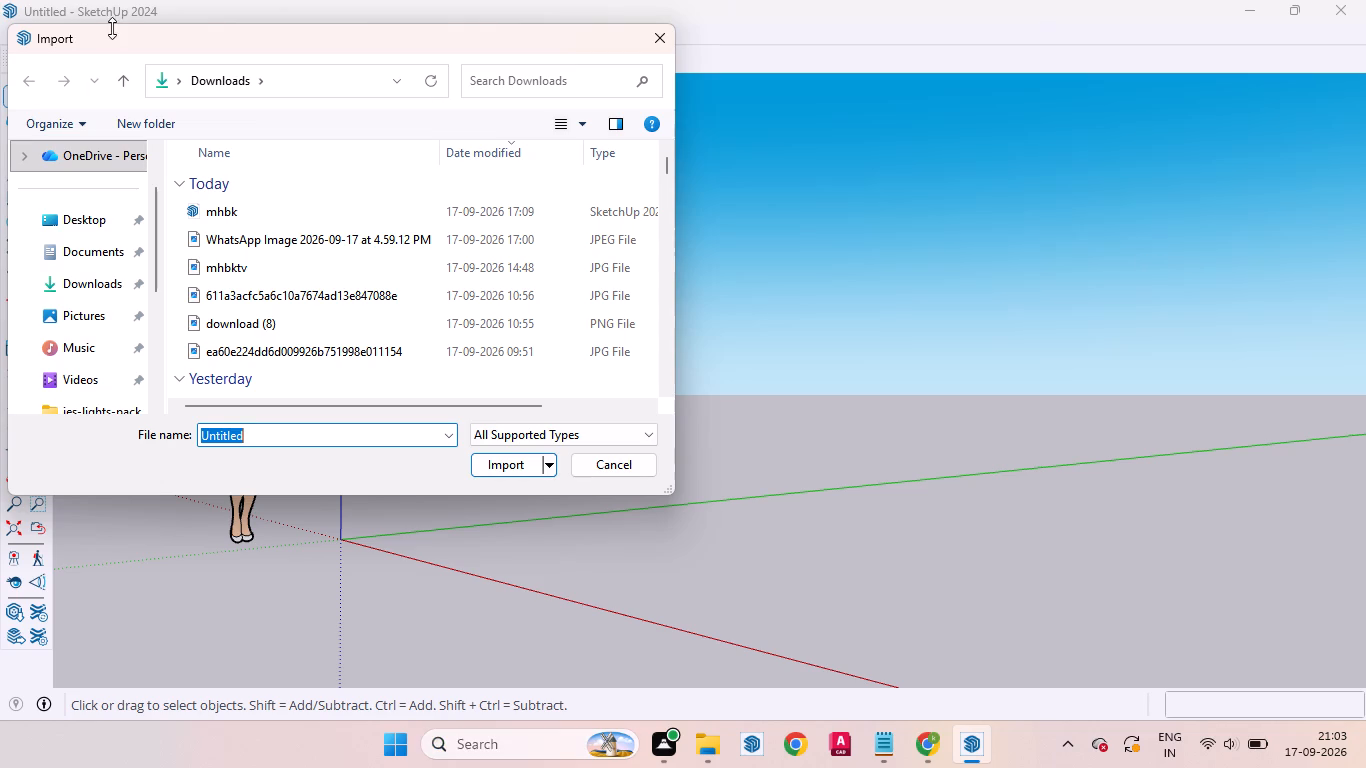
{"action": "scroll", "coordinate": [297, 288], "scroll_direction": "down", "scroll_amount": 4}
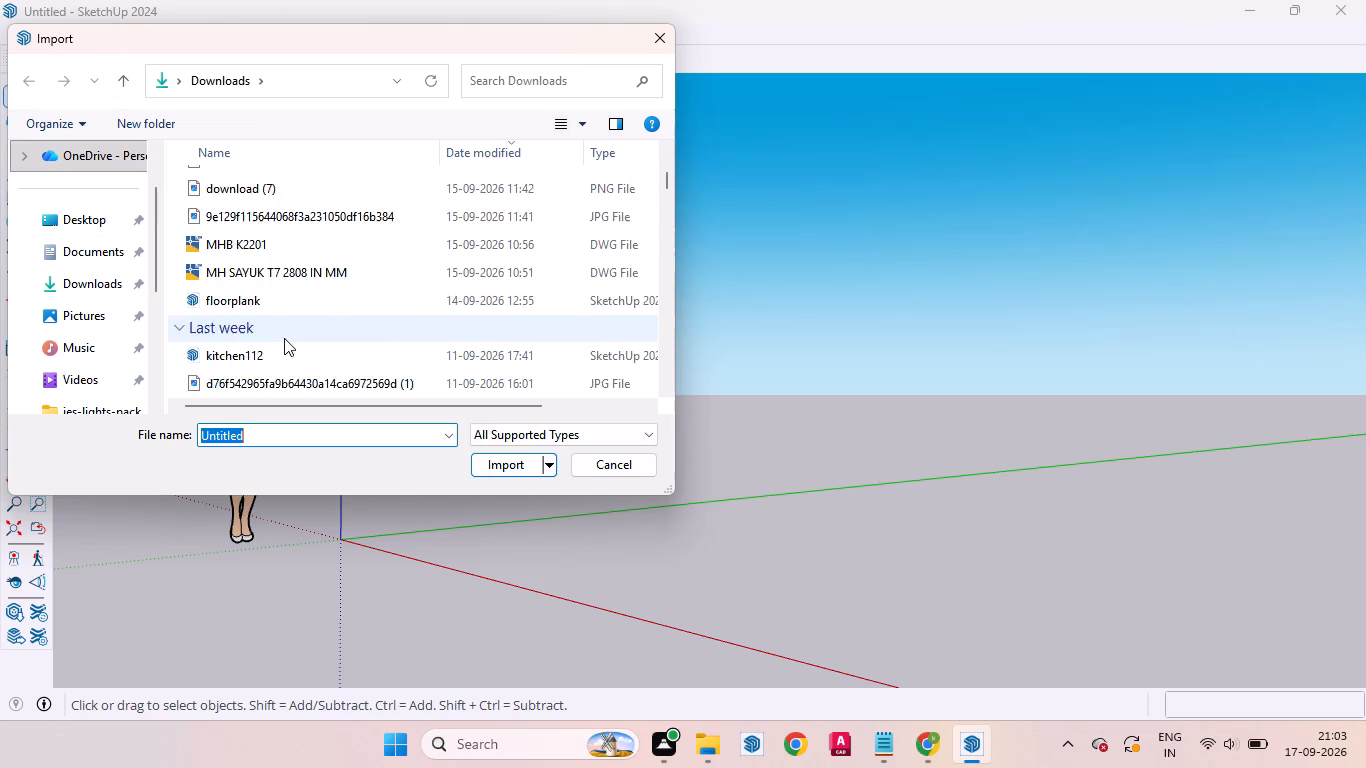
{"action": "scroll", "coordinate": [284, 338], "scroll_direction": "down", "scroll_amount": 2}
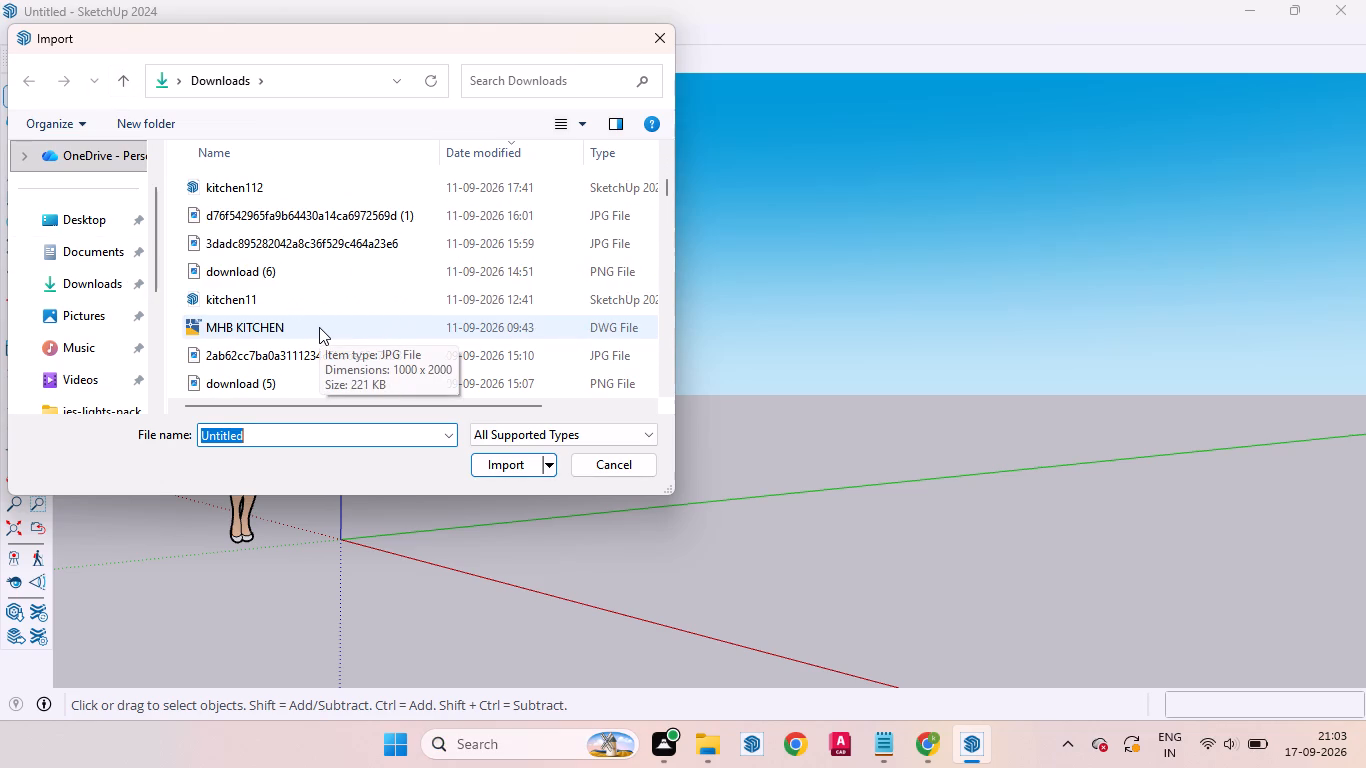
{"action": "scroll", "coordinate": [319, 327], "scroll_direction": "down", "scroll_amount": 3}
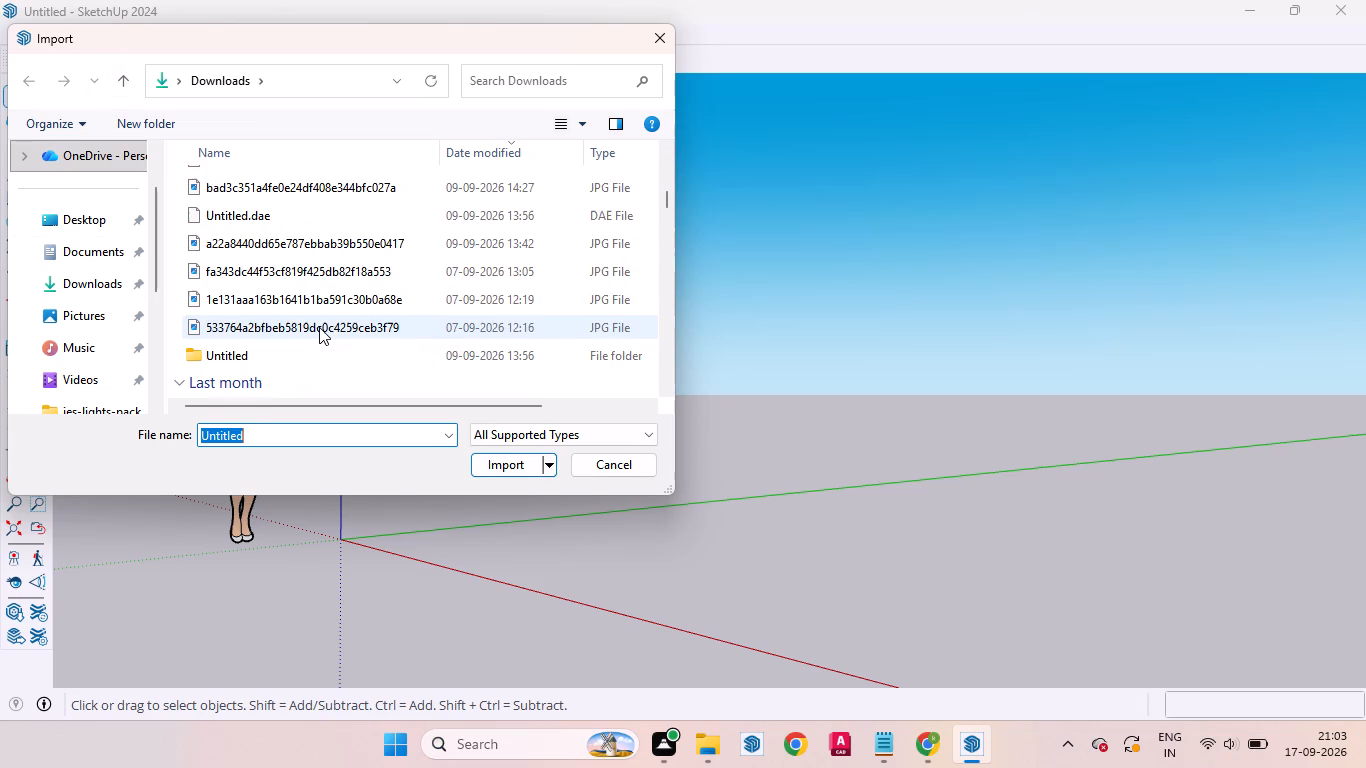
{"action": "scroll", "coordinate": [319, 327], "scroll_direction": "down", "scroll_amount": 2}
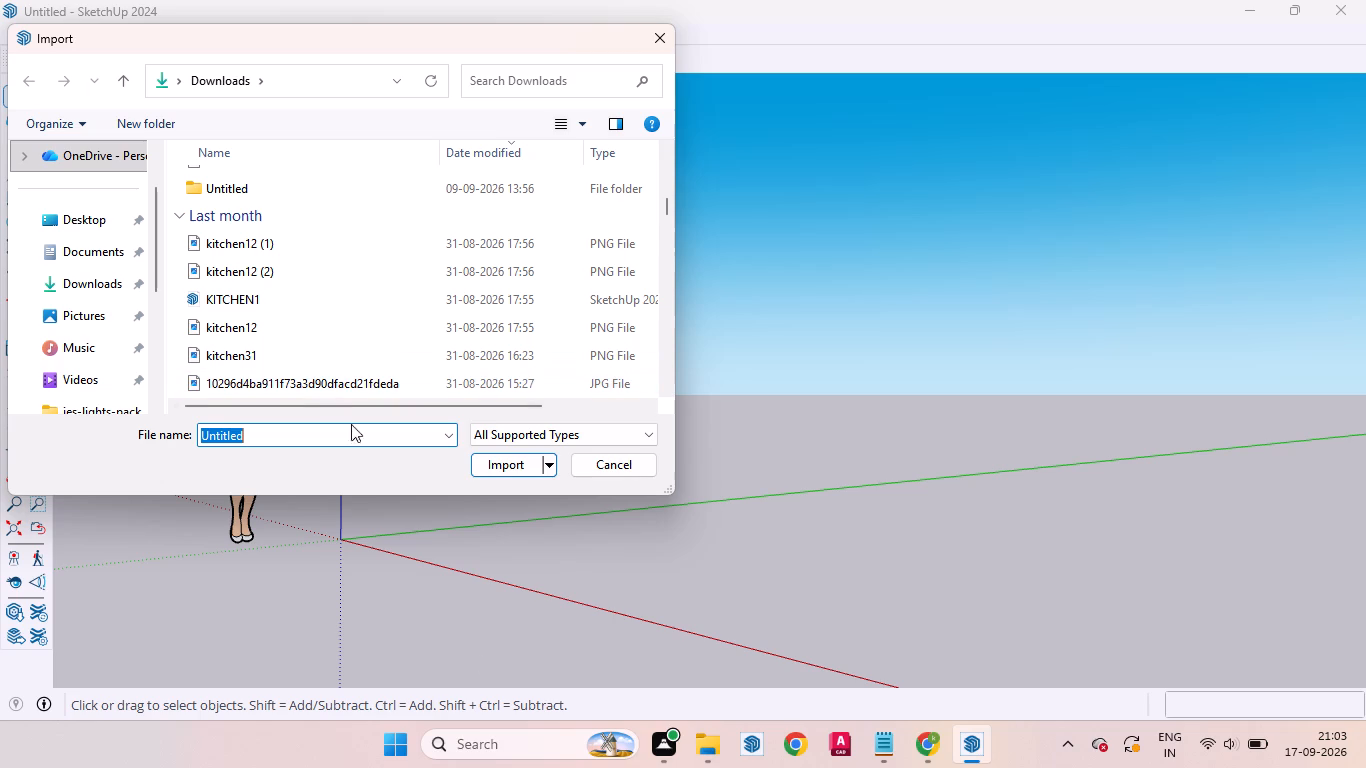
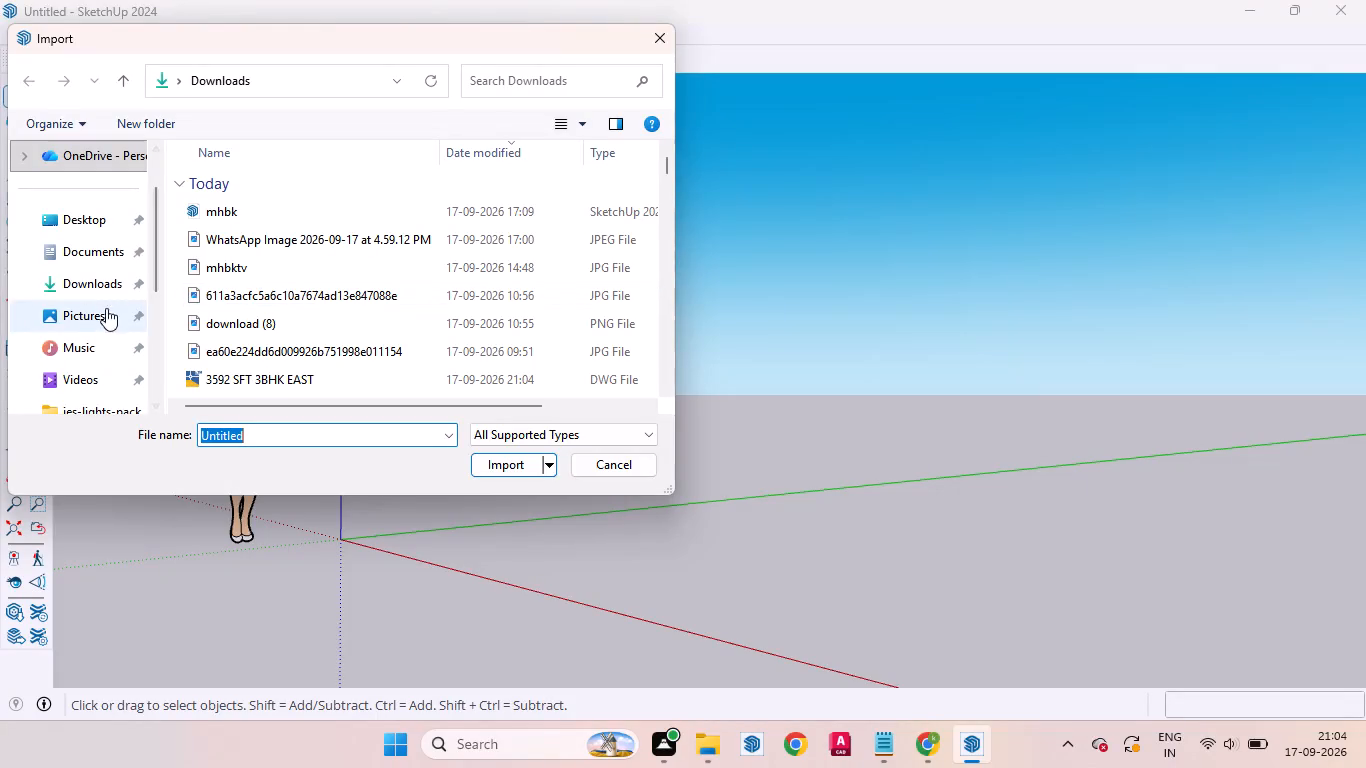
Import the DWG file 3592 SFT 3BHK EAST from the Downloads folder into the model.
{"action": "left_click", "coordinate": [95, 281]}
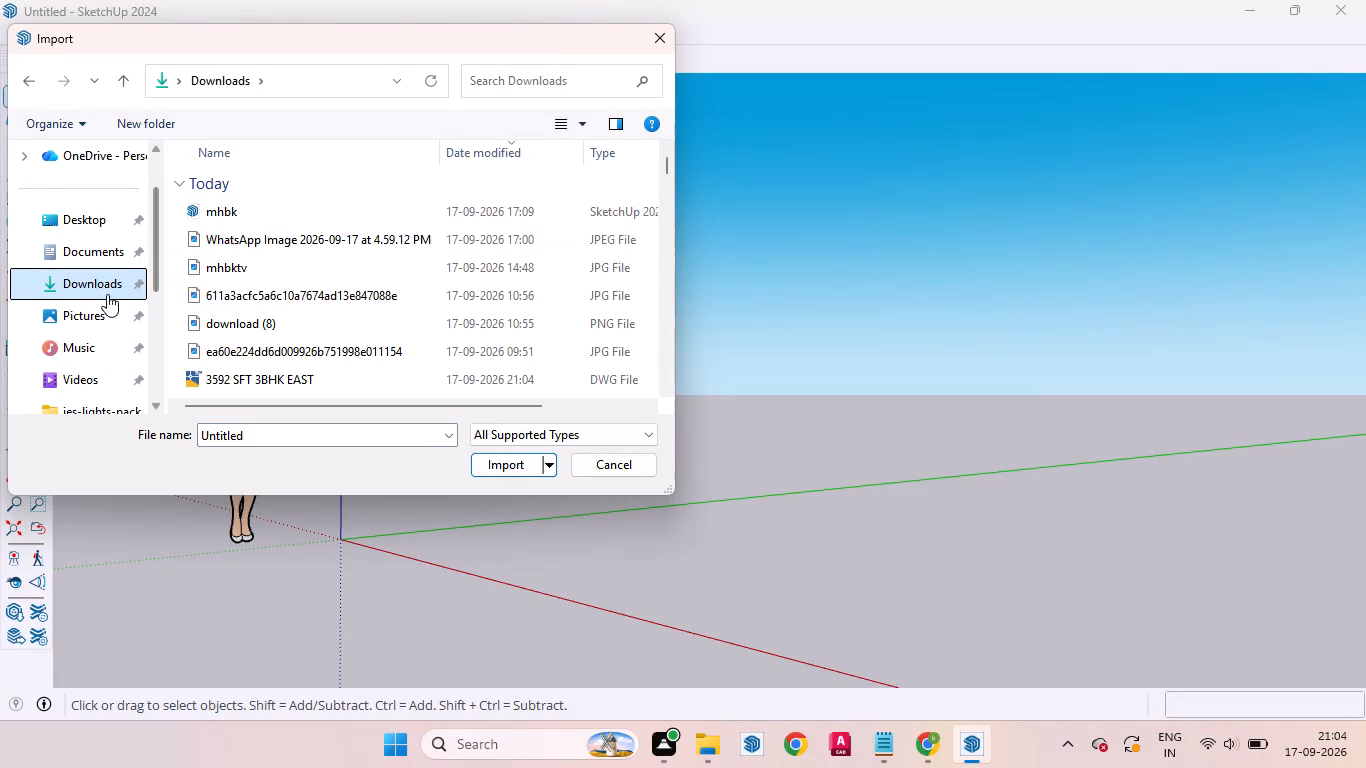
{"action": "left_click", "coordinate": [91, 286]}
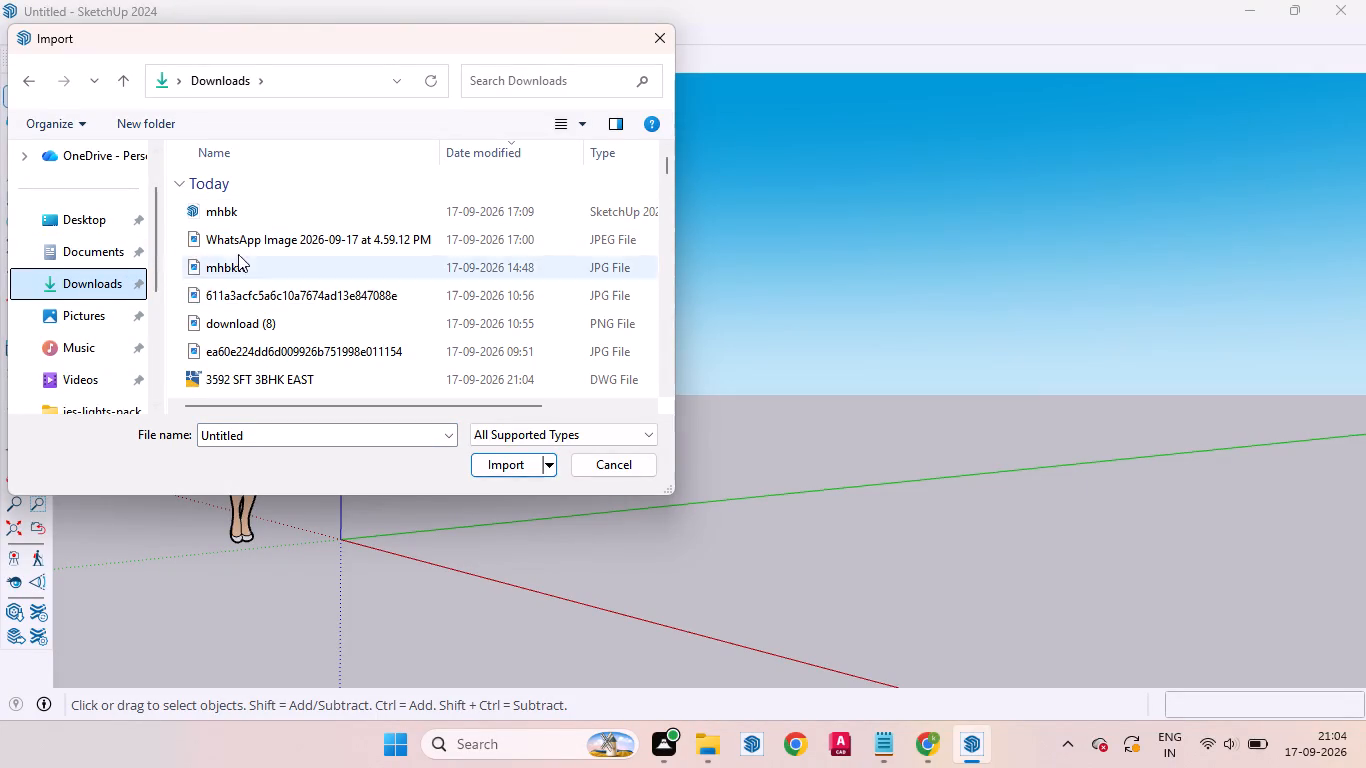
{"action": "scroll", "coordinate": [329, 252], "scroll_direction": "up", "scroll_amount": 3}
{"action": "scroll", "coordinate": [239, 350], "scroll_direction": "up", "scroll_amount": 4}
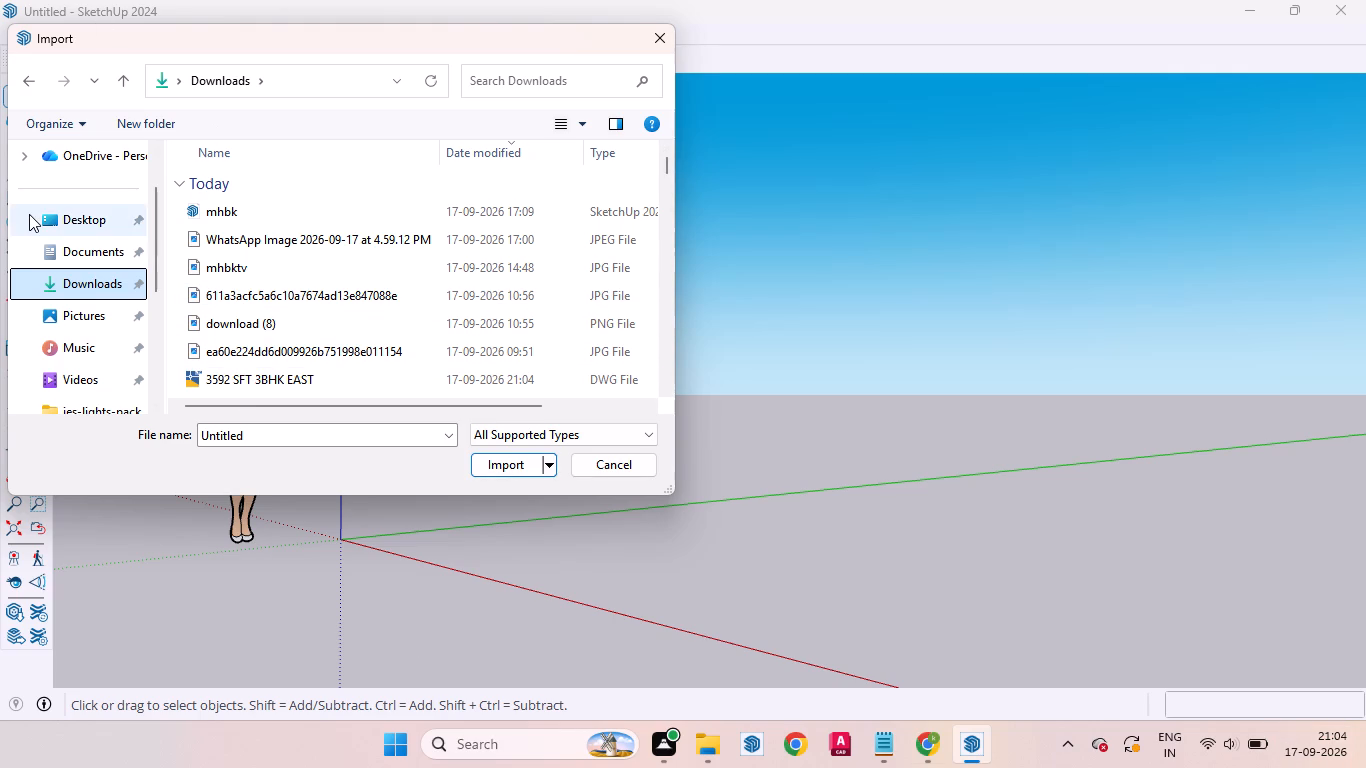
{"action": "scroll", "coordinate": [29, 214], "scroll_direction": "up", "scroll_amount": 6}
{"action": "left_click", "coordinate": [71, 168]}
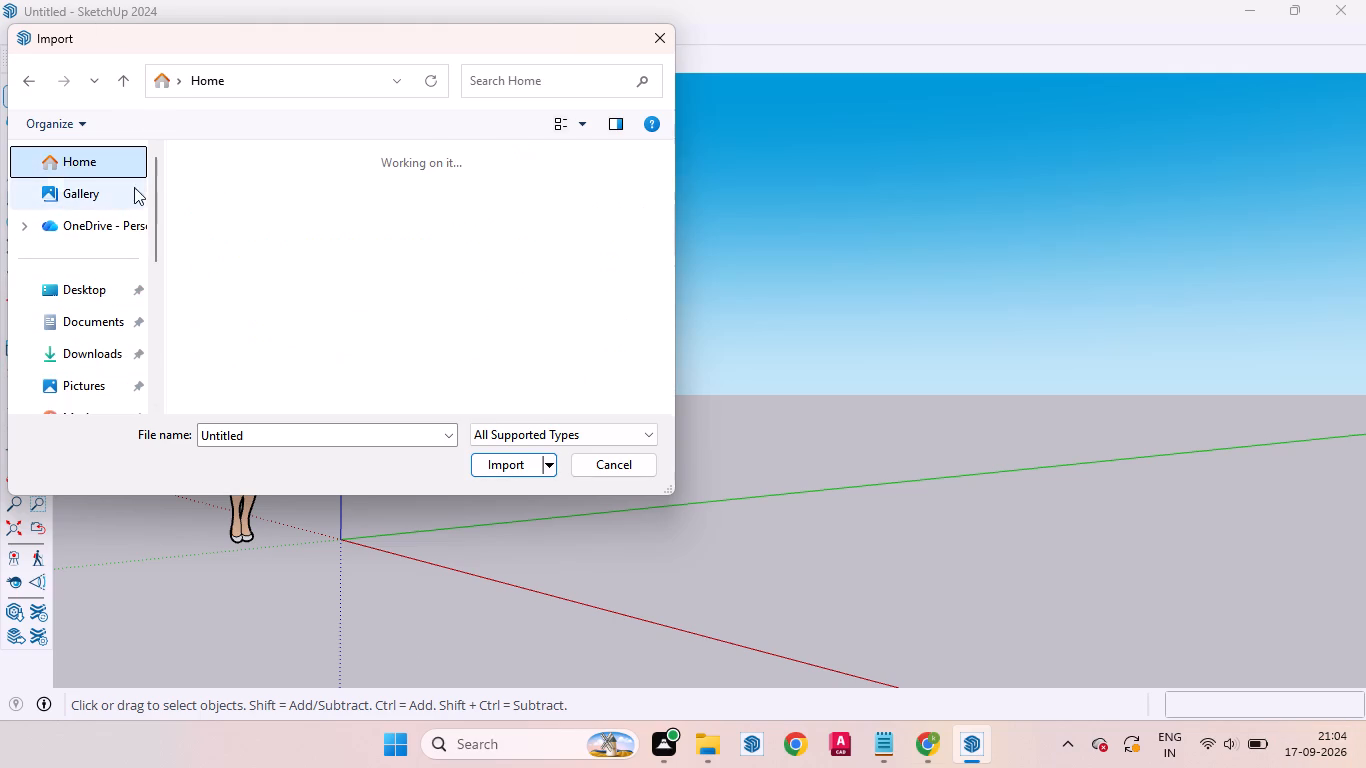
{"action": "left_click", "coordinate": [288, 271]}
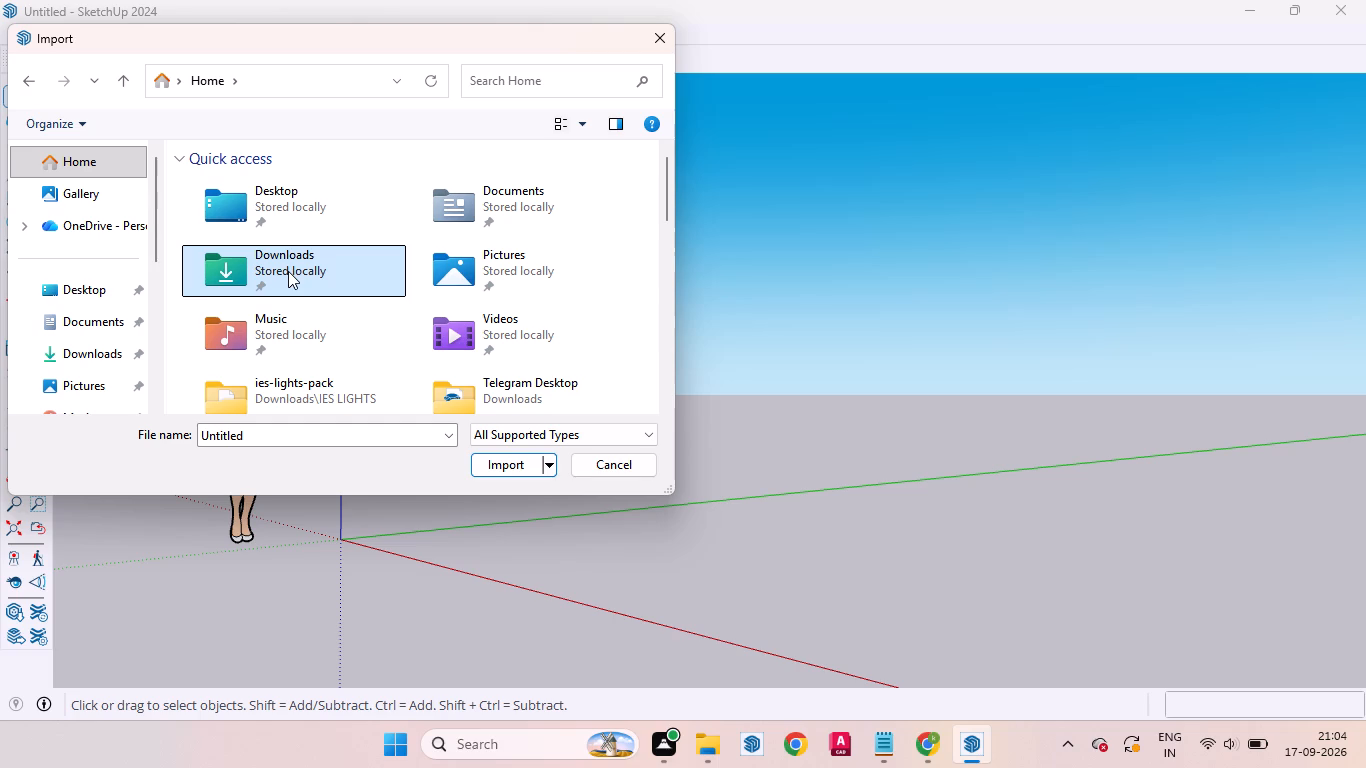
{"action": "left_click", "coordinate": [80, 348]}
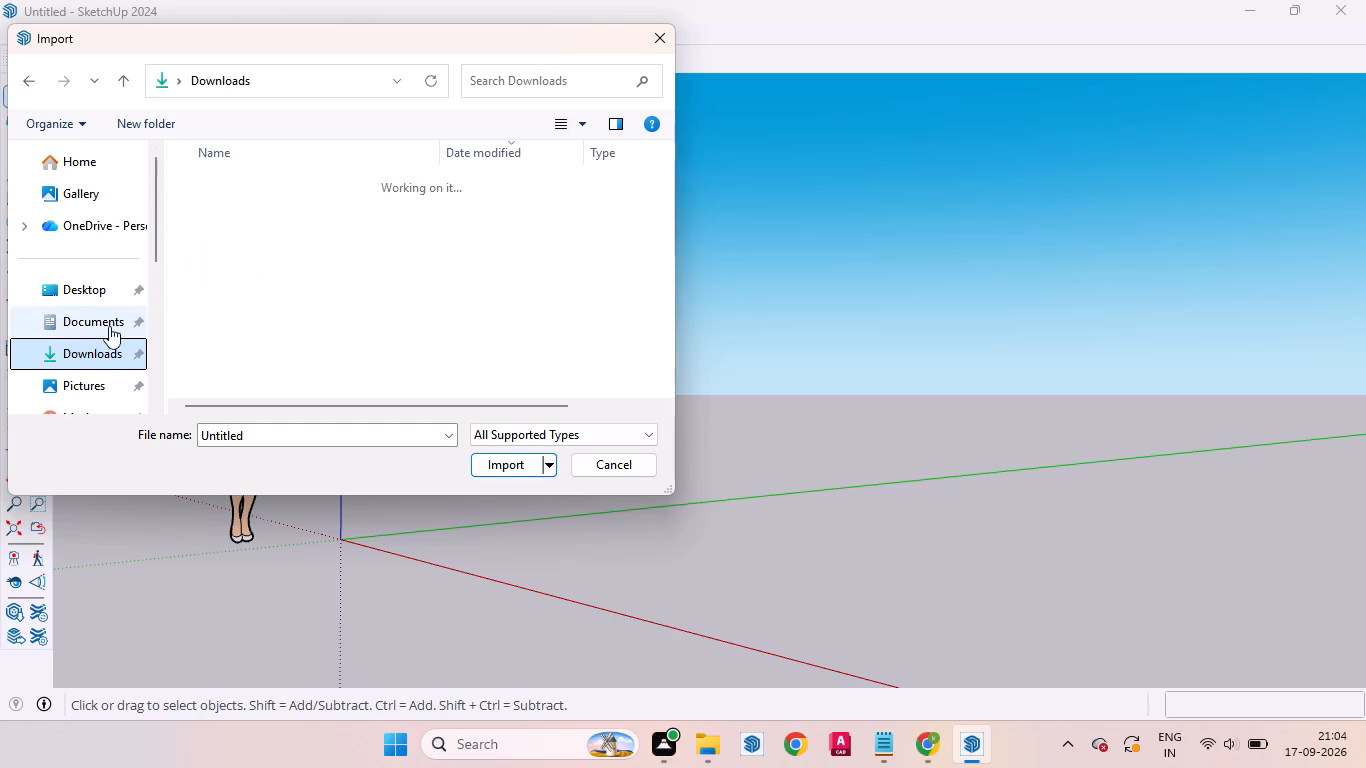
{"action": "left_click", "coordinate": [288, 217]}
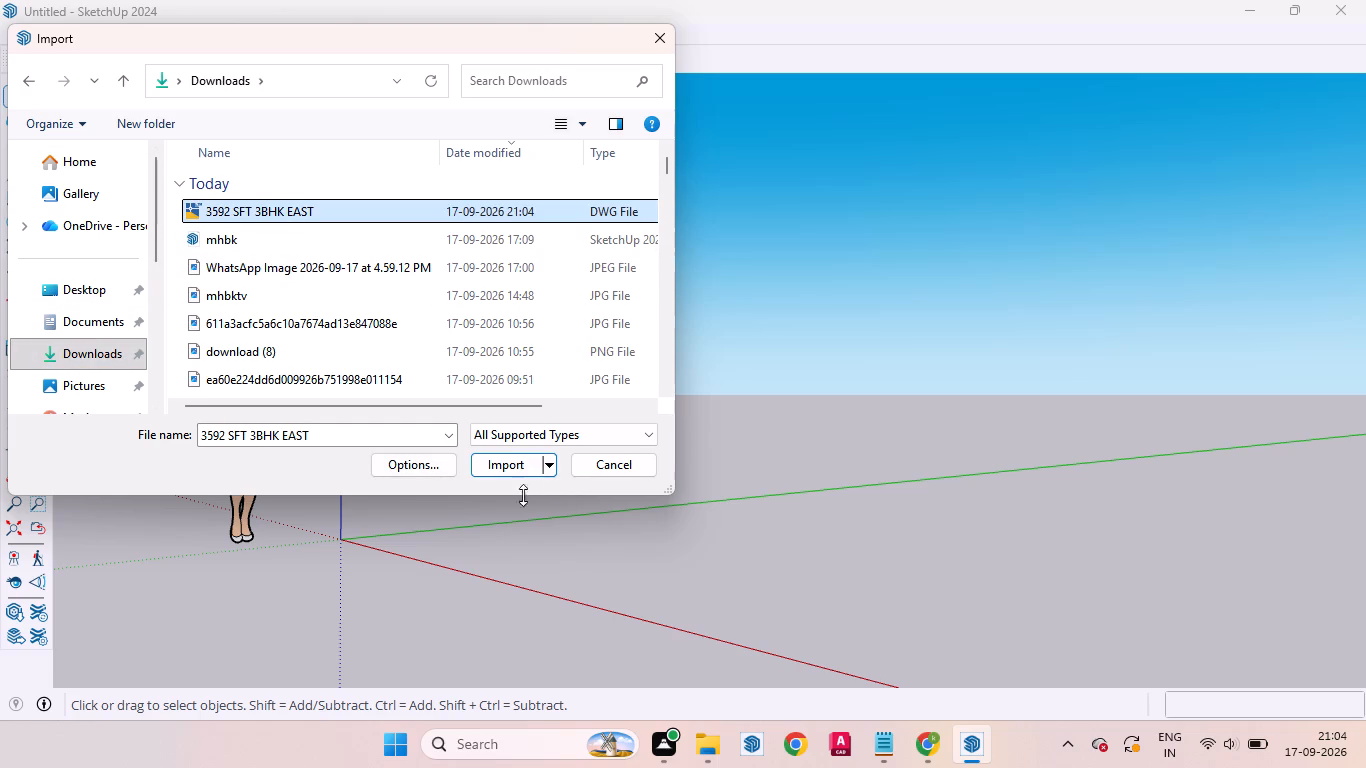
{"action": "left_click", "coordinate": [506, 464]}
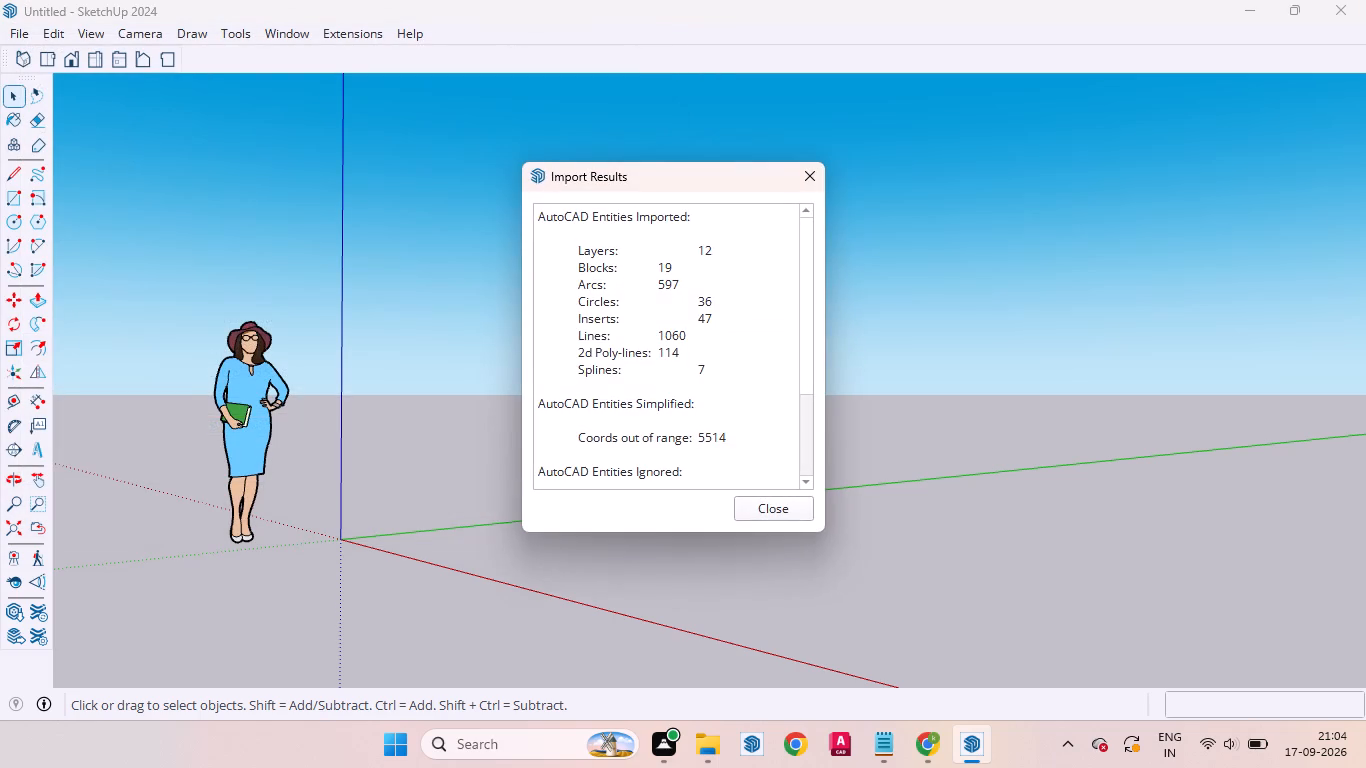
{"action": "left_click", "coordinate": [761, 502]}
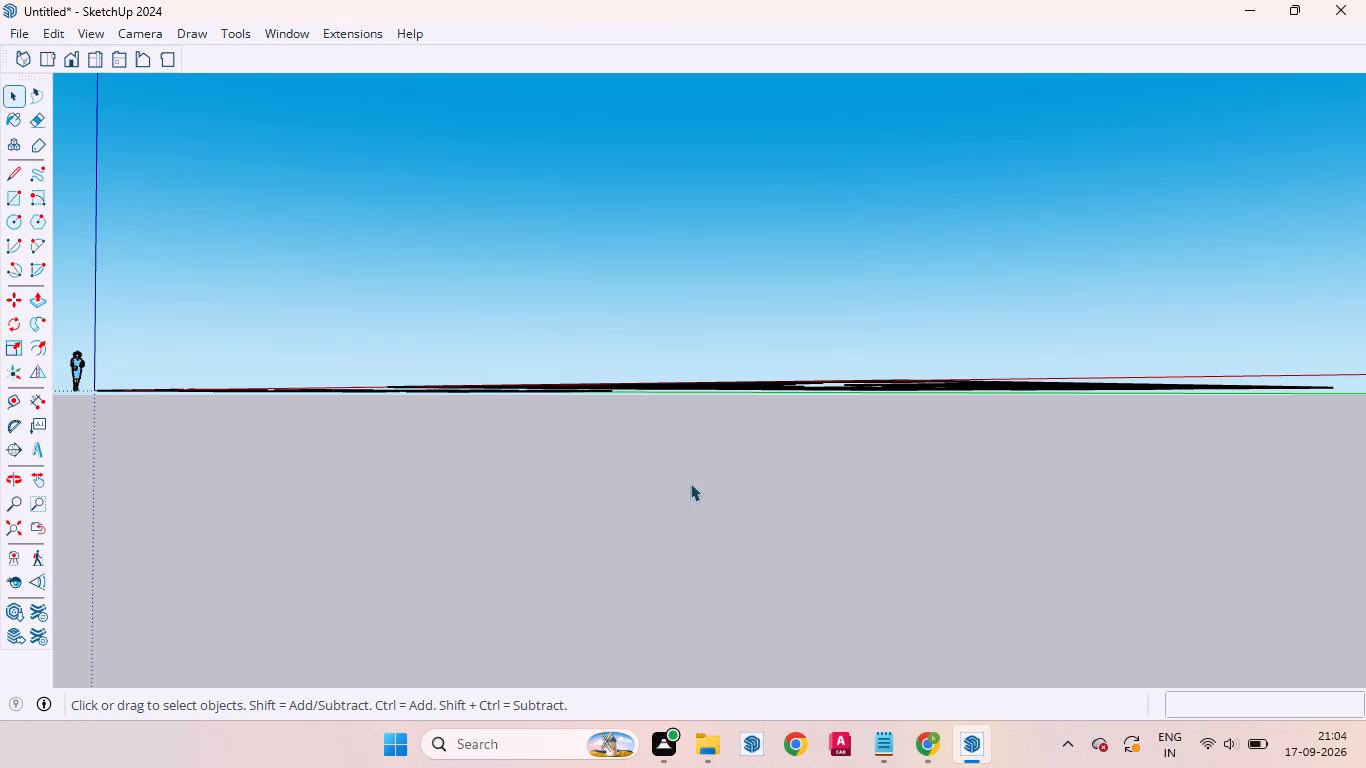
Examine the imported drawing from above, looking over the separate wall outlines and the furnished 3BHK floor plan.
{"action": "middle_click_drag", "start_coordinate": [445, 393], "coordinate": [458, 615]}
{"action": "scroll", "coordinate": [445, 393], "scroll_direction": "up", "scroll_amount": 1}
{"action": "scroll", "coordinate": [375, 369], "scroll_direction": "down", "scroll_amount": 3}
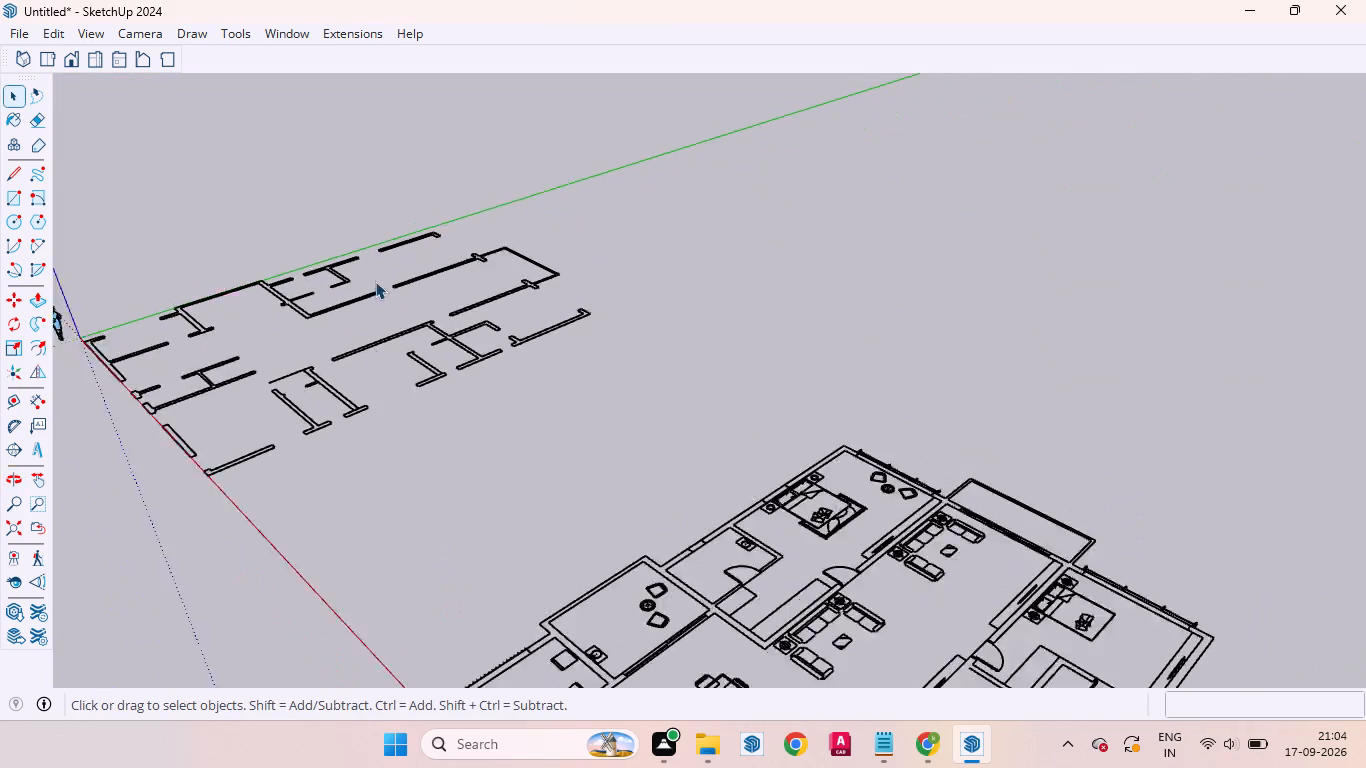
{"action": "scroll", "coordinate": [375, 281], "scroll_direction": "down", "scroll_amount": 6}
{"action": "scroll", "coordinate": [501, 482], "scroll_direction": "up", "scroll_amount": 5}
{"action": "scroll", "coordinate": [651, 541], "scroll_direction": "up", "scroll_amount": 3}
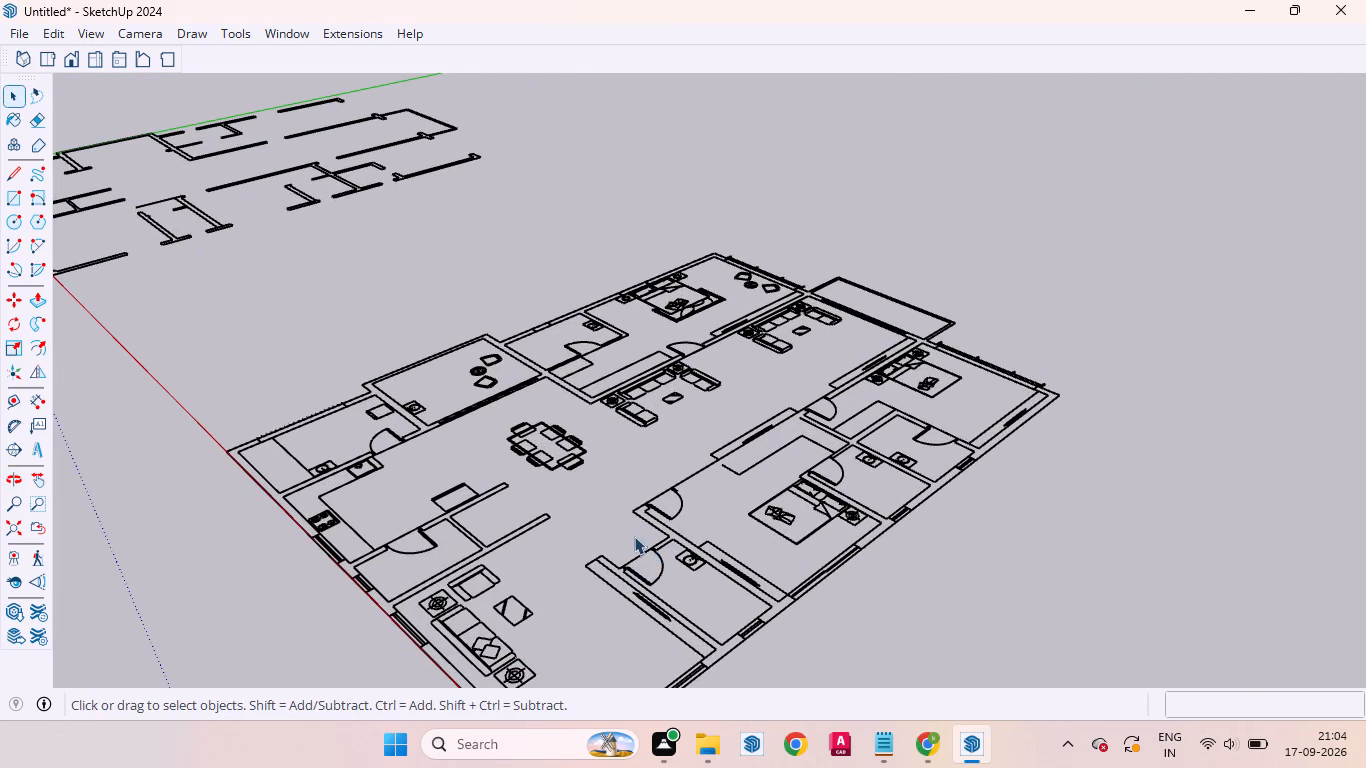
{"action": "scroll", "coordinate": [606, 375], "scroll_direction": "down", "scroll_amount": 4}
{"action": "scroll", "coordinate": [668, 501], "scroll_direction": "up", "scroll_amount": 5}
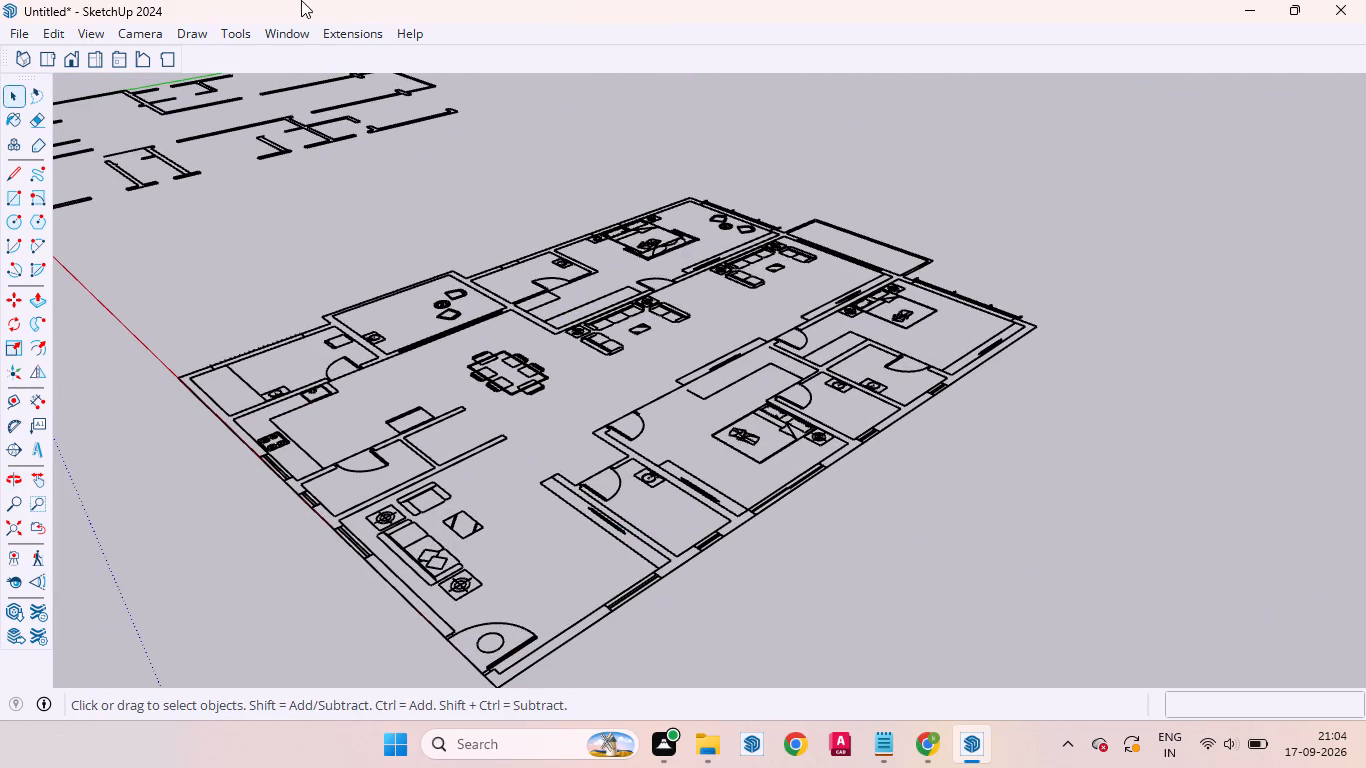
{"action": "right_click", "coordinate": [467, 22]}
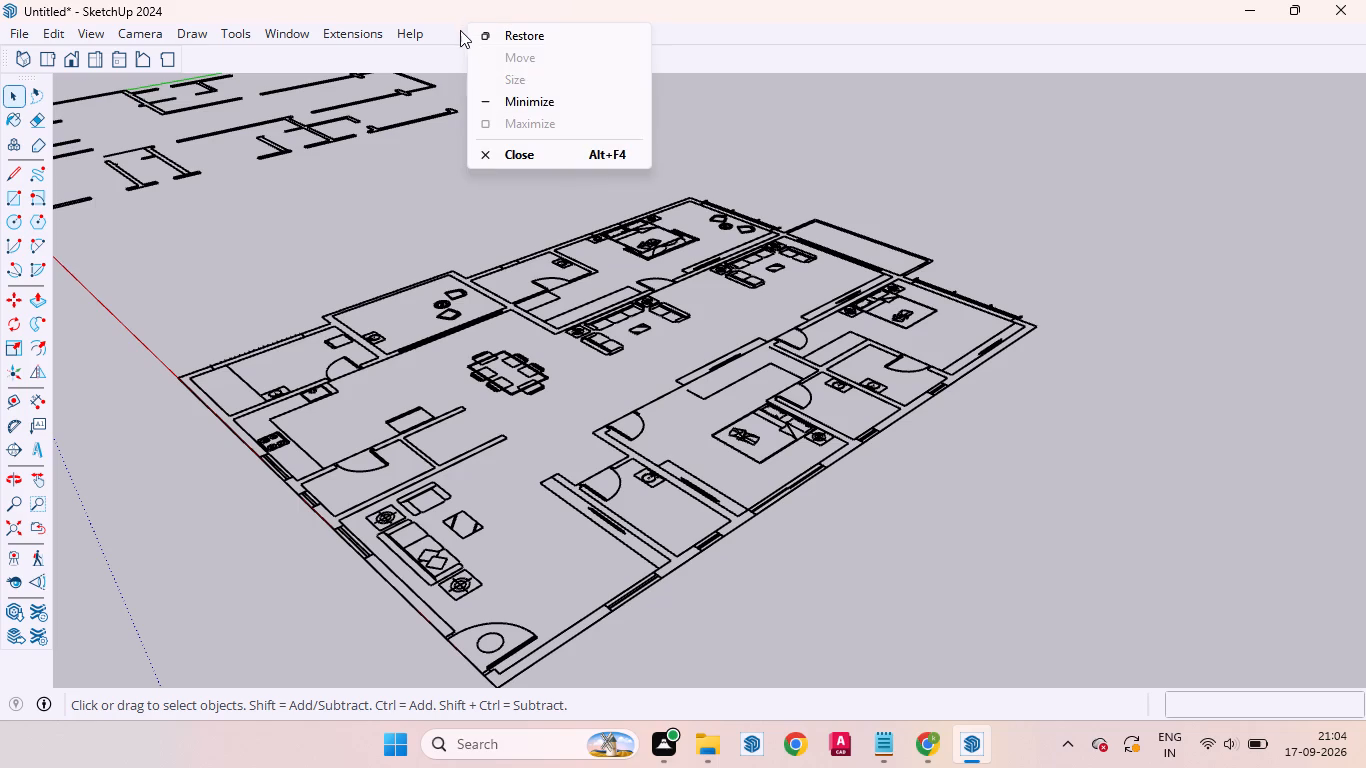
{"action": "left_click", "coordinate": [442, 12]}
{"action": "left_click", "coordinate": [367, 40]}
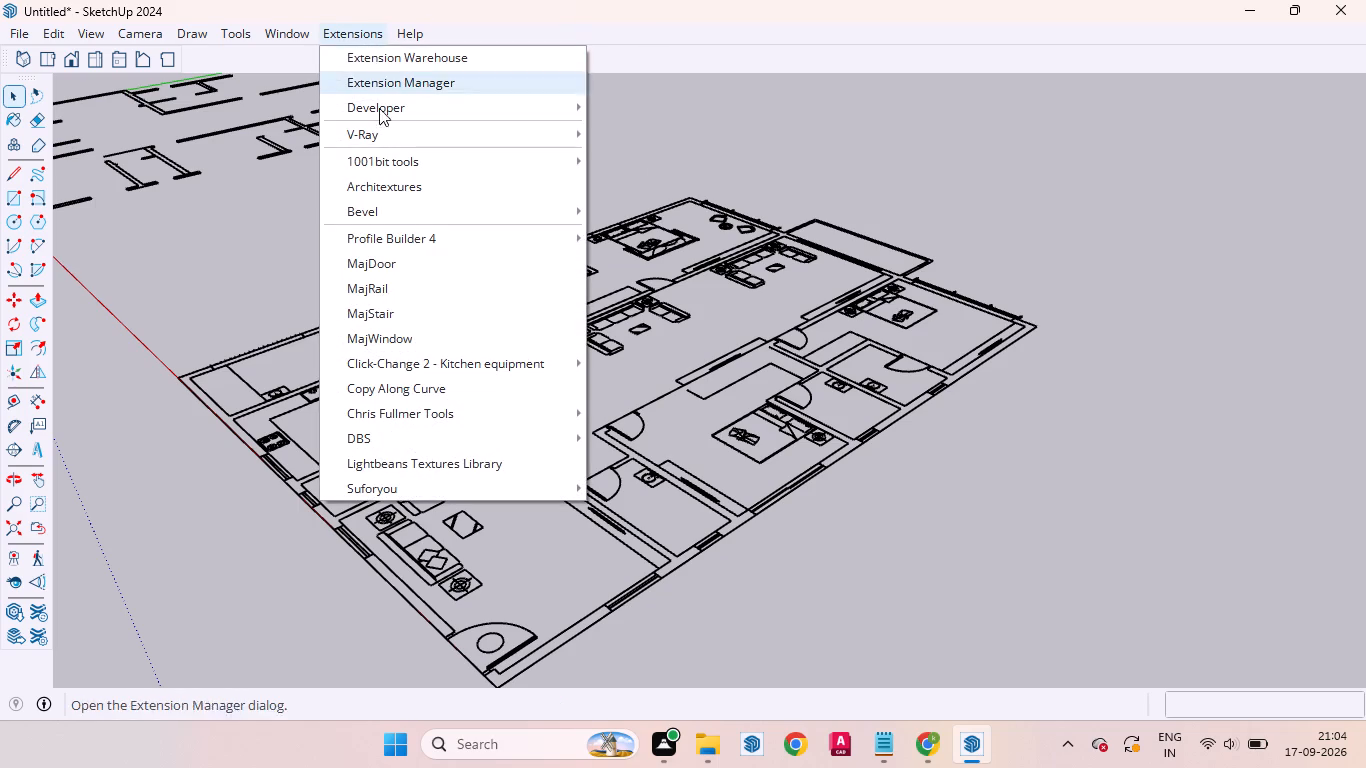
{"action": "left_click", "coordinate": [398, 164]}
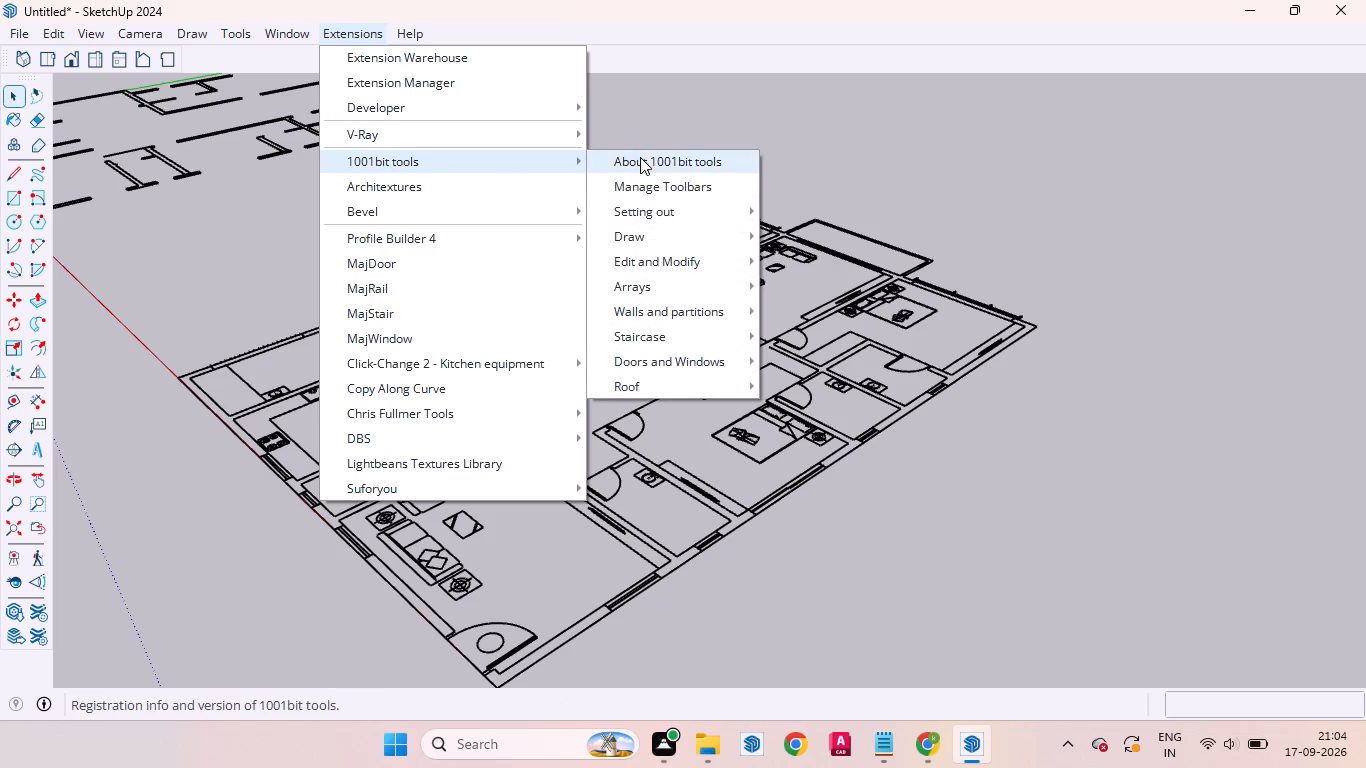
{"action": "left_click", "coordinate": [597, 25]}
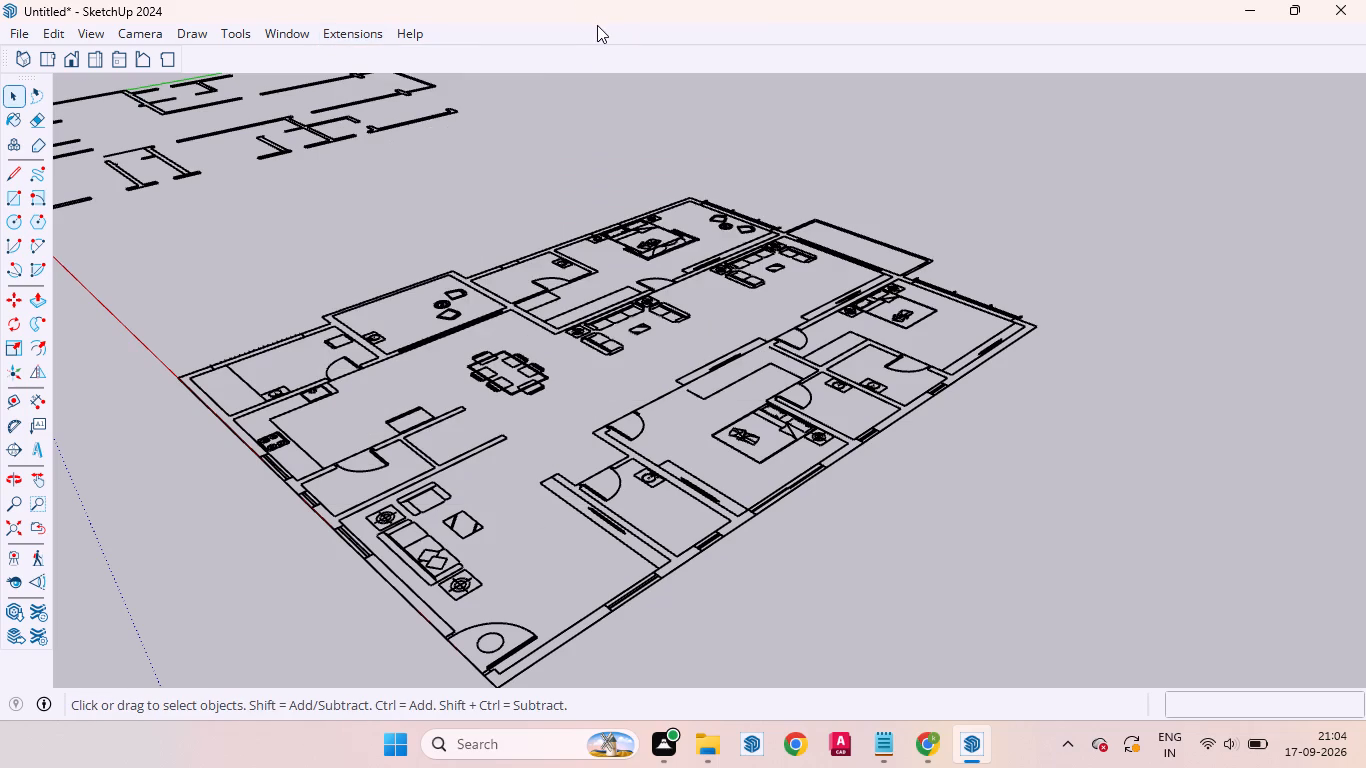
Display the 1001bit - tools set in the workspace.
{"action": "right_click", "coordinate": [597, 25]}
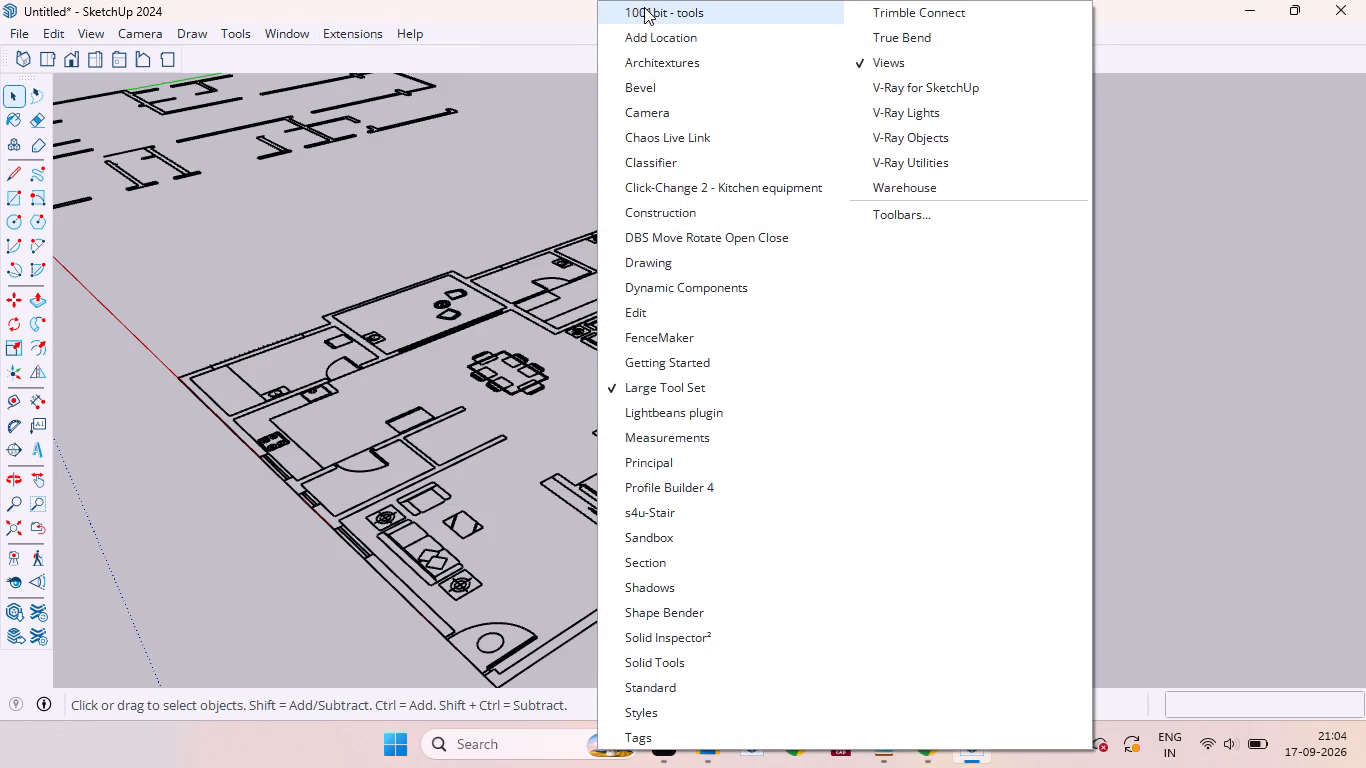
{"action": "left_click", "coordinate": [644, 7]}
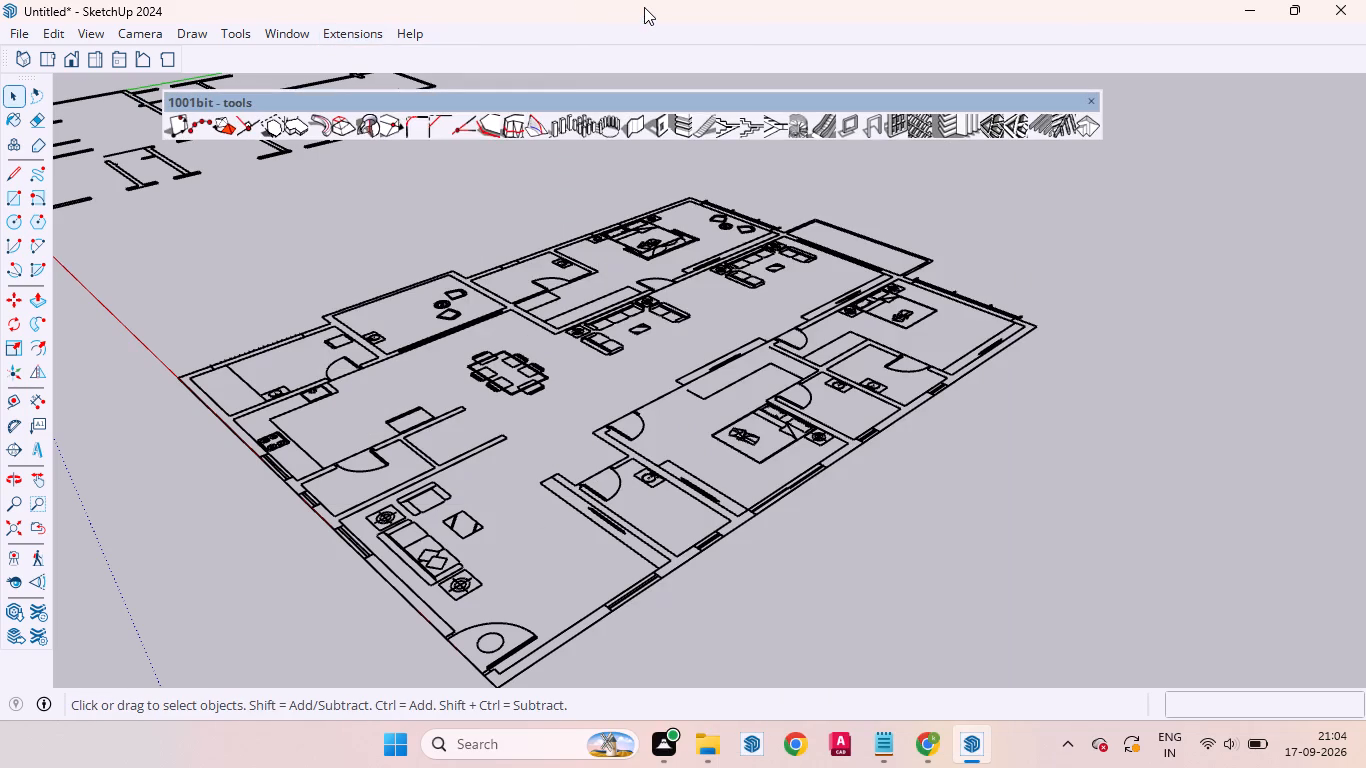
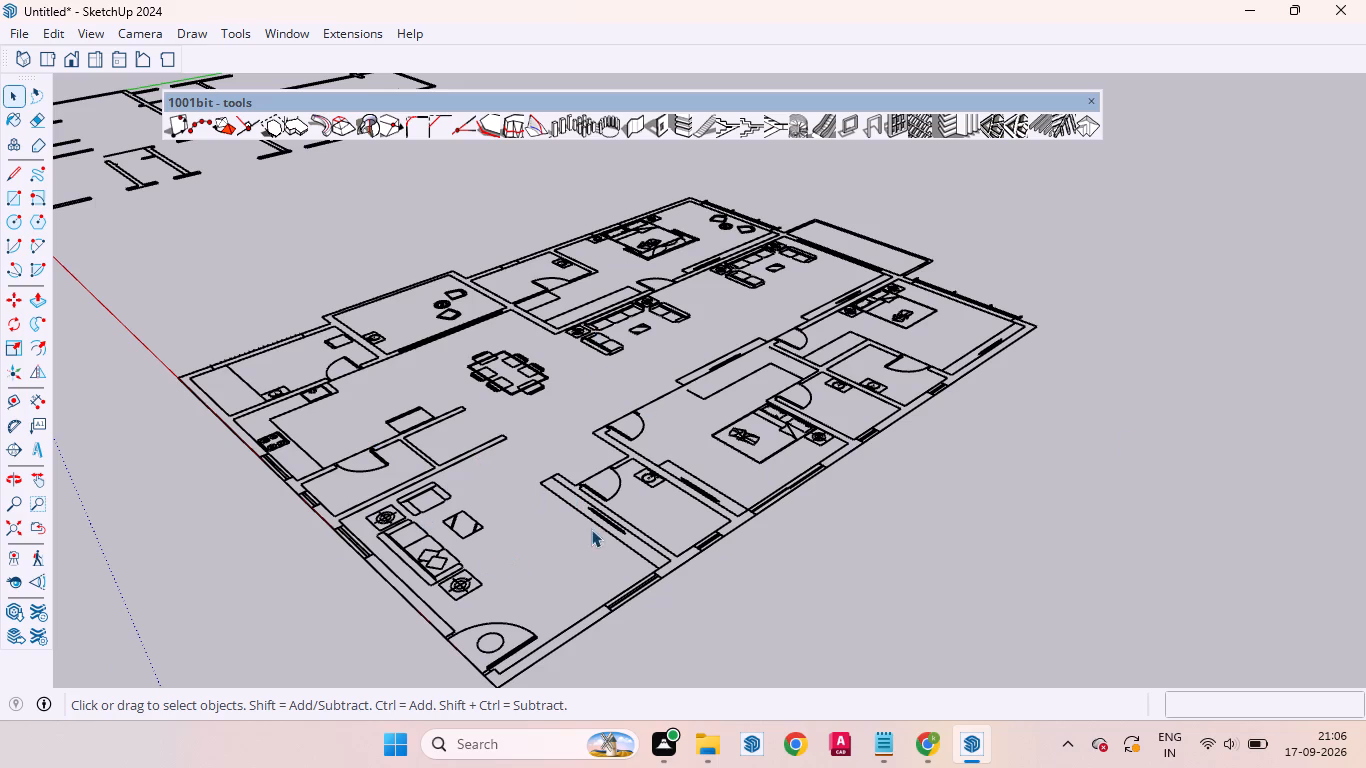
Examine the furnished floor plan, focusing on the outer walls around the kitchen and the adjoining utility room.
{"action": "scroll", "coordinate": [491, 284], "scroll_direction": "down", "scroll_amount": 1}
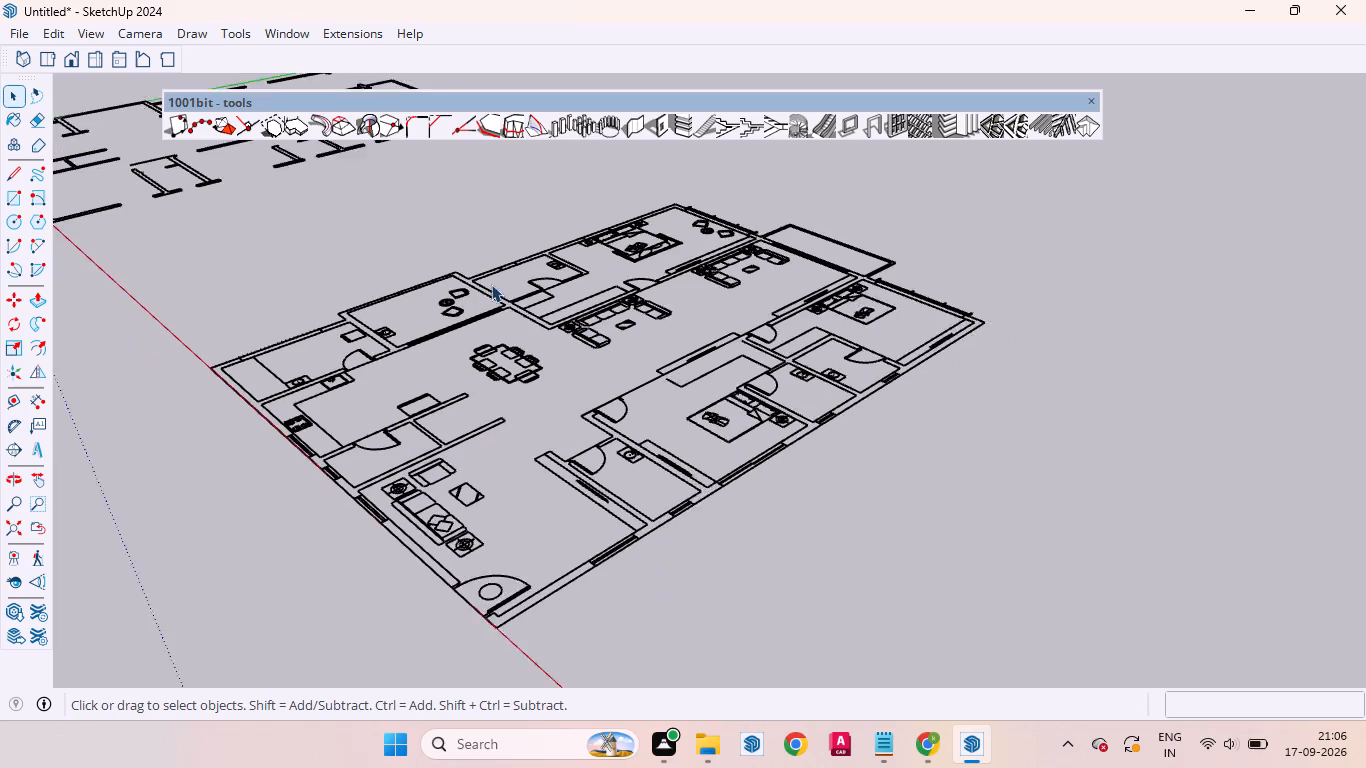
{"action": "scroll", "coordinate": [491, 284], "scroll_direction": "down", "scroll_amount": 1}
{"action": "scroll", "coordinate": [453, 428], "scroll_direction": "up", "scroll_amount": 4}
{"action": "scroll", "coordinate": [517, 292], "scroll_direction": "down", "scroll_amount": 4}
{"action": "scroll", "coordinate": [470, 359], "scroll_direction": "up", "scroll_amount": 5}
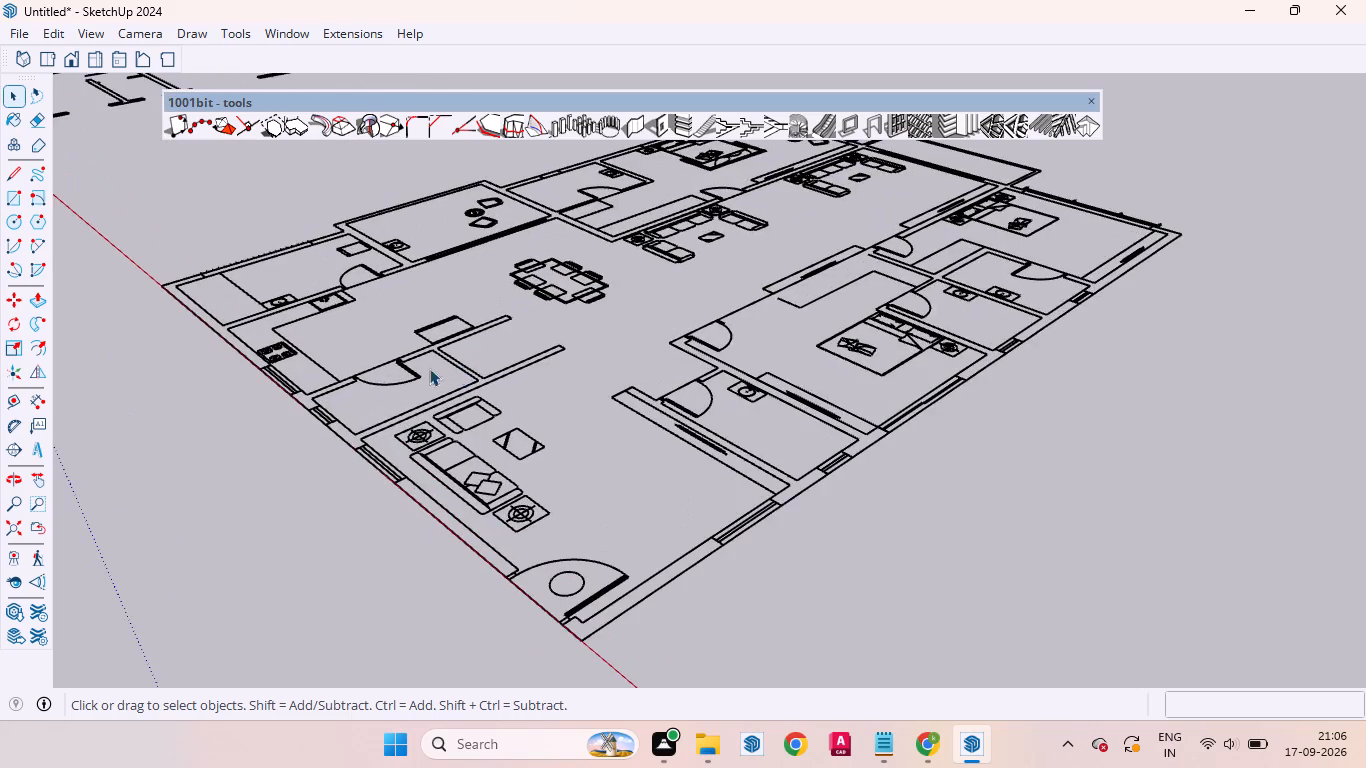
{"action": "scroll", "coordinate": [316, 335], "scroll_direction": "up", "scroll_amount": 4}
{"action": "scroll", "coordinate": [431, 290], "scroll_direction": "down", "scroll_amount": 2}
{"action": "scroll", "coordinate": [431, 290], "scroll_direction": "up", "scroll_amount": 1}
{"action": "scroll", "coordinate": [431, 290], "scroll_direction": "down", "scroll_amount": 4}
{"action": "scroll", "coordinate": [179, 209], "scroll_direction": "up", "scroll_amount": 4}
{"action": "scroll", "coordinate": [267, 263], "scroll_direction": "up", "scroll_amount": 5}
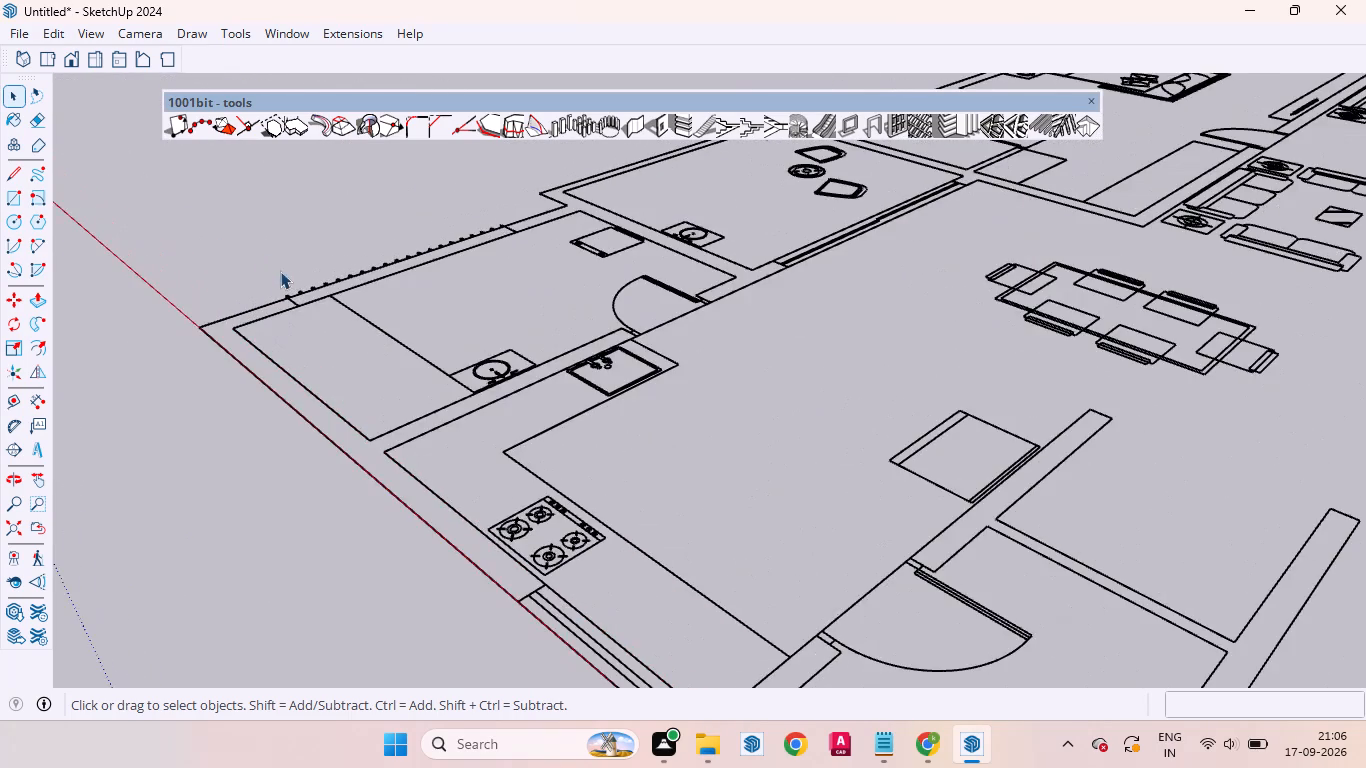
{"action": "scroll", "coordinate": [312, 310], "scroll_direction": "up", "scroll_amount": 8}
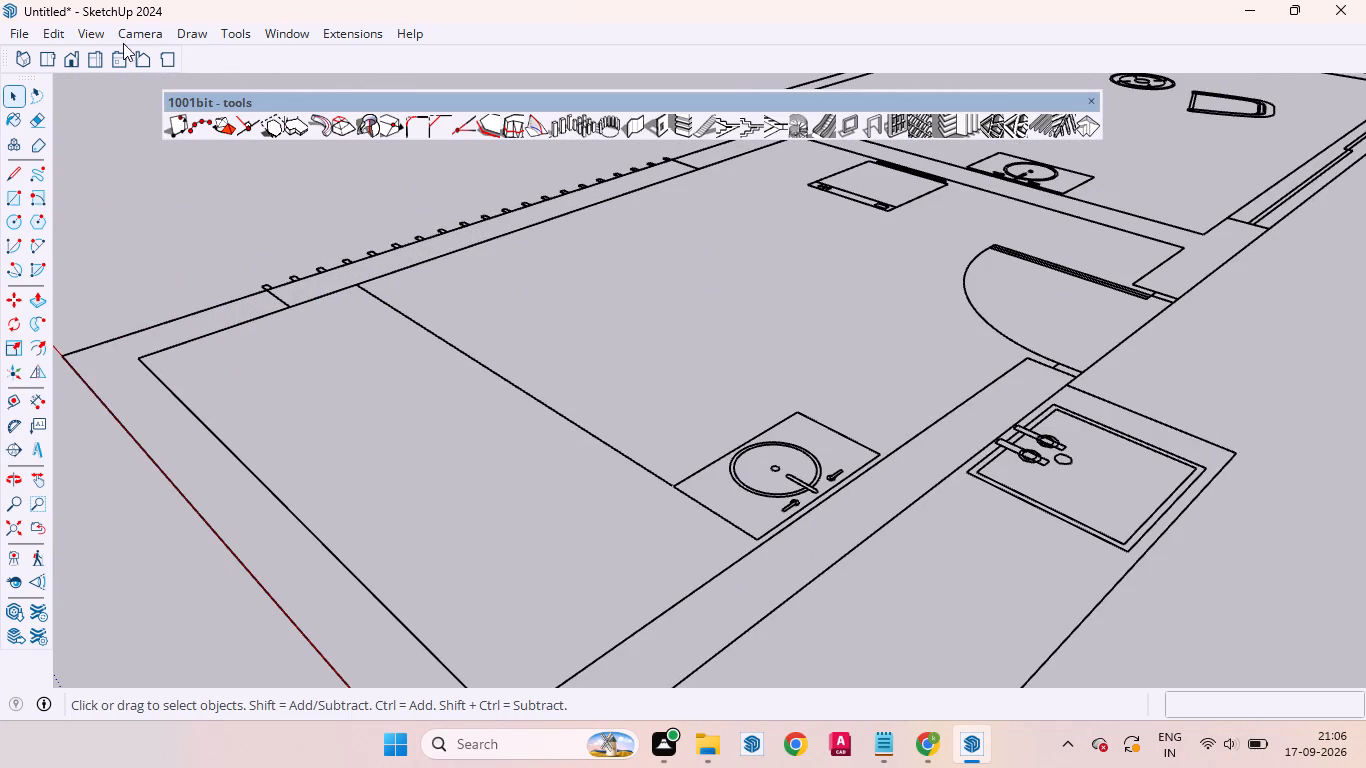
{"action": "scroll", "coordinate": [302, 263], "scroll_direction": "down", "scroll_amount": 8}
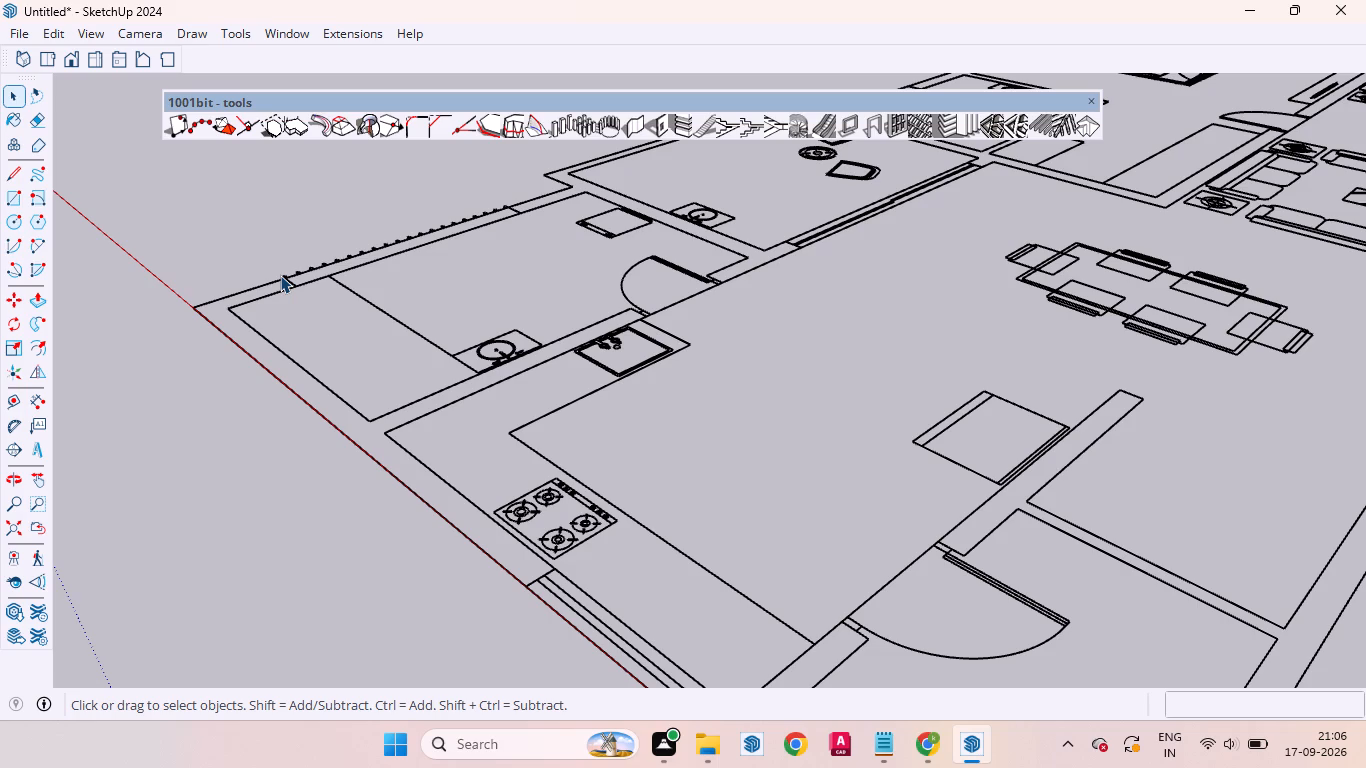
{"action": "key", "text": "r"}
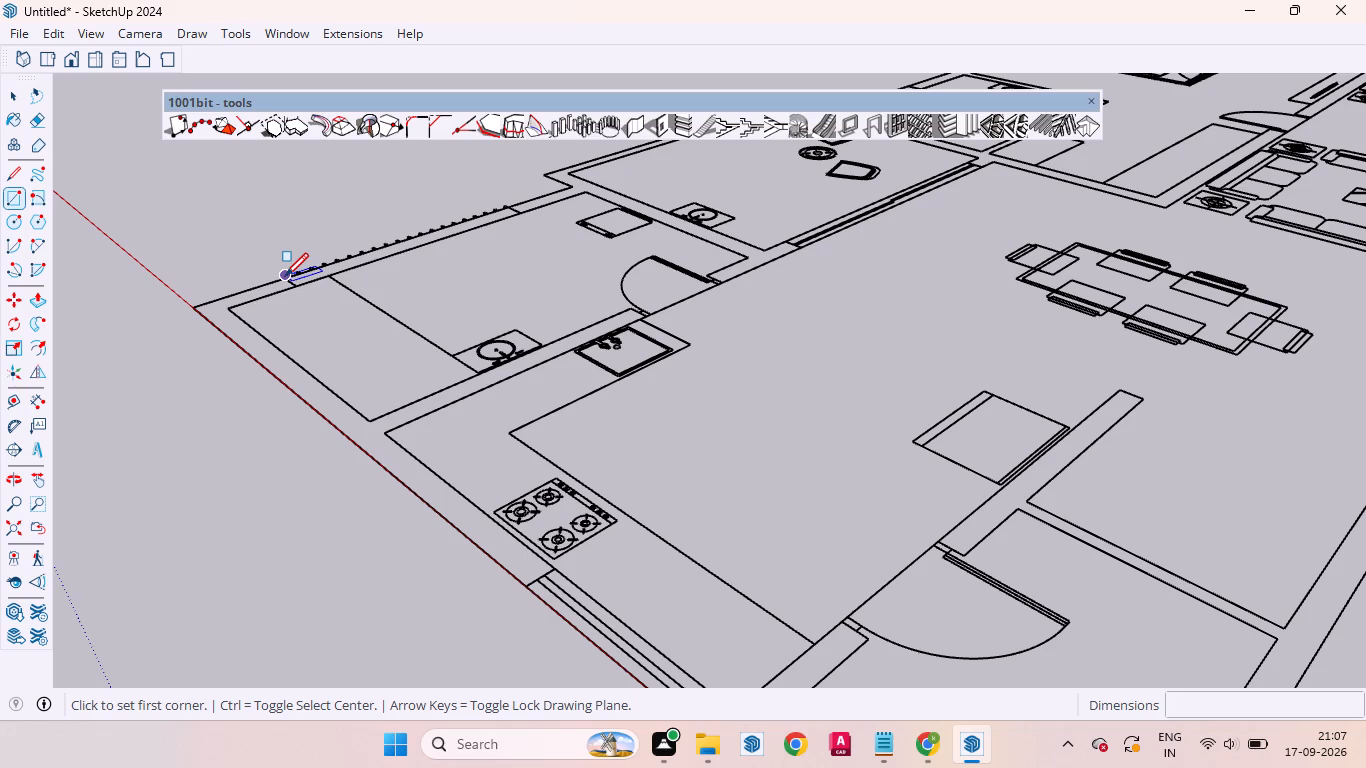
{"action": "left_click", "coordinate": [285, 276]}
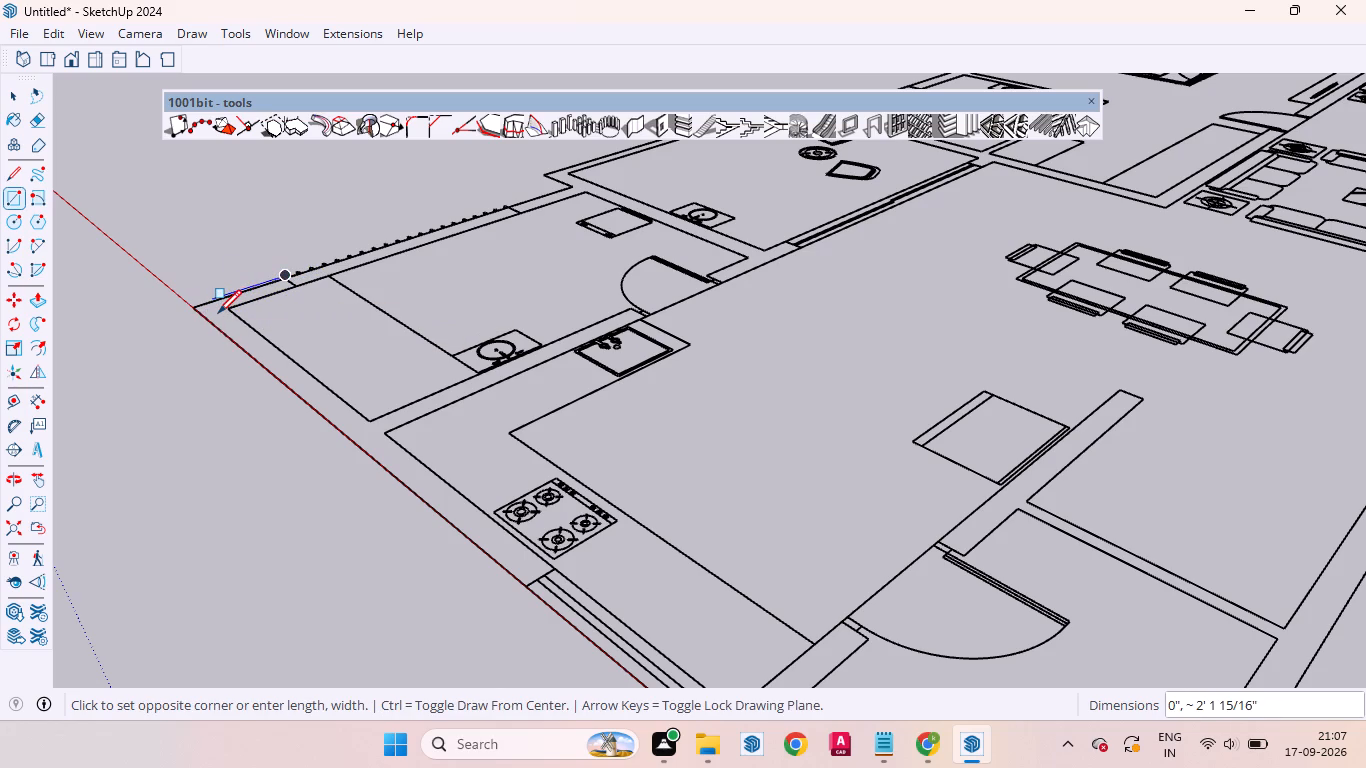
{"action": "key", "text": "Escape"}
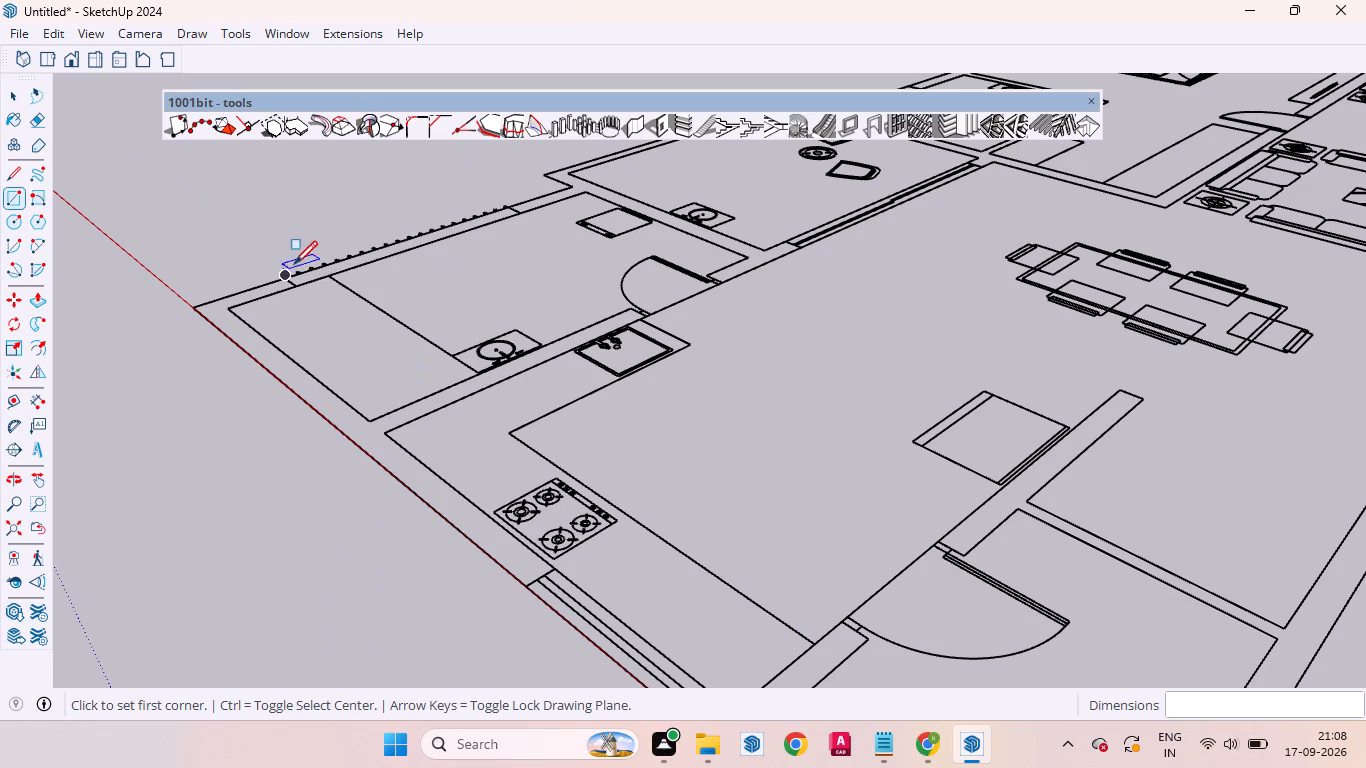
Examine the floor plan from a steeper angle, ending close on the outer wall corner of the utility room beside the kitchen.
{"action": "middle_click_drag", "start_coordinate": [500, 253], "coordinate": [427, 181]}
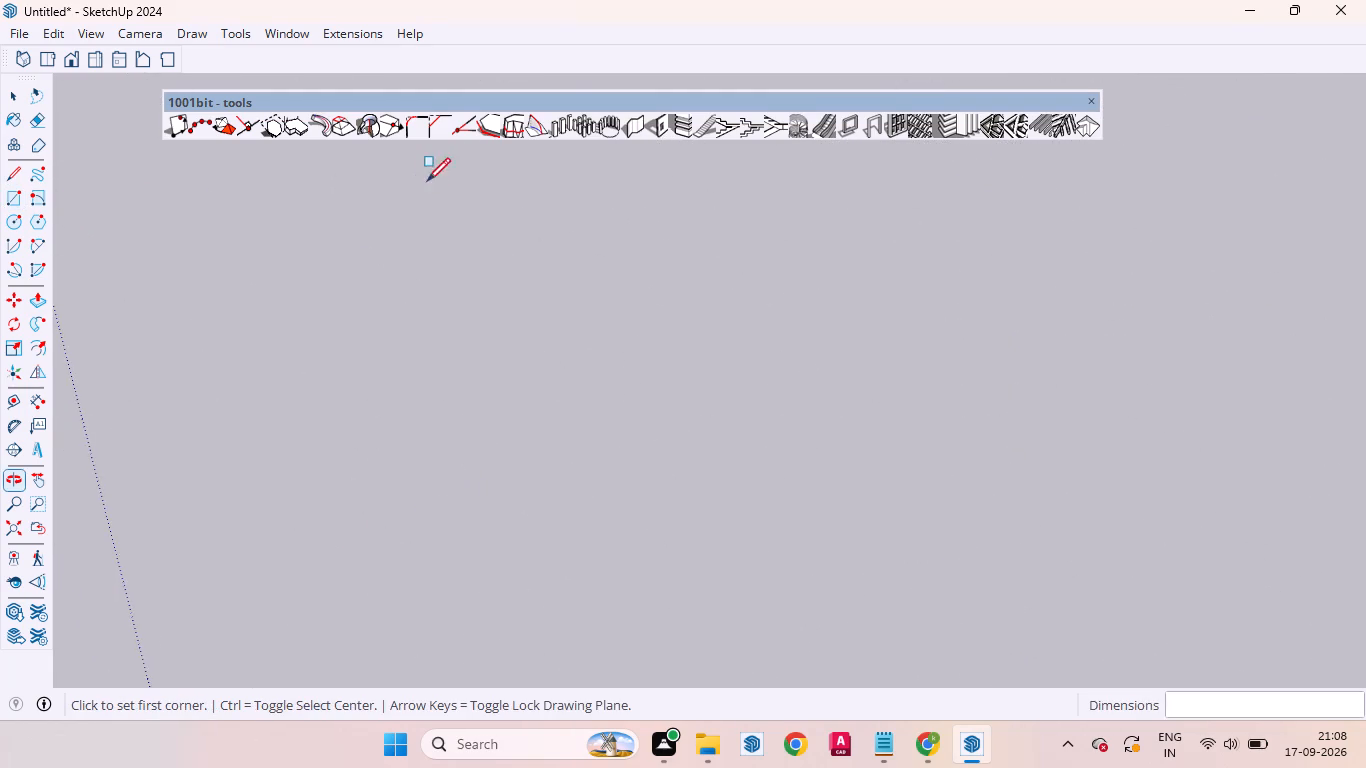
{"action": "scroll", "coordinate": [443, 233], "scroll_direction": "down", "scroll_amount": 5}
{"action": "scroll", "coordinate": [458, 314], "scroll_direction": "down", "scroll_amount": 11}
{"action": "scroll", "coordinate": [444, 220], "scroll_direction": "up", "scroll_amount": 4}
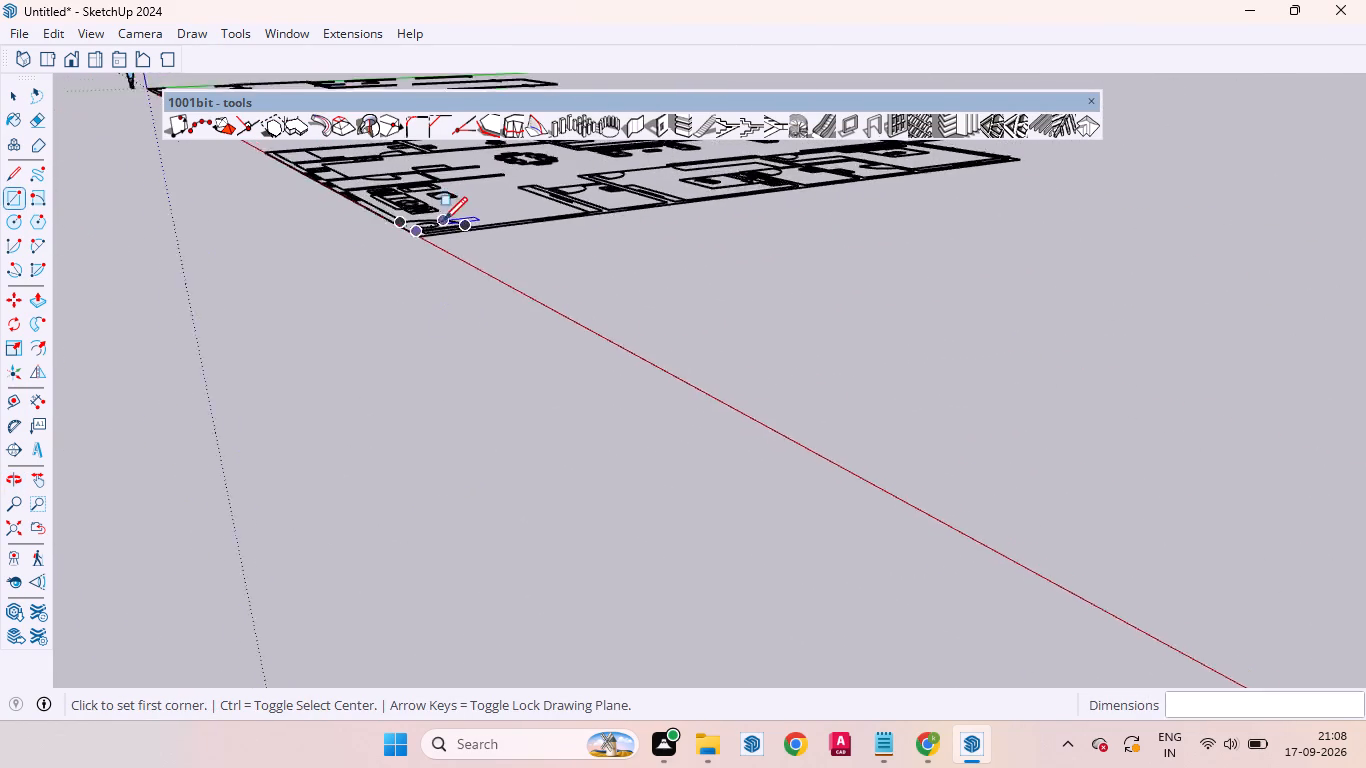
{"action": "scroll", "coordinate": [444, 220], "scroll_direction": "up", "scroll_amount": 6}
{"action": "middle_click_drag", "start_coordinate": [484, 242], "coordinate": [502, 313]}
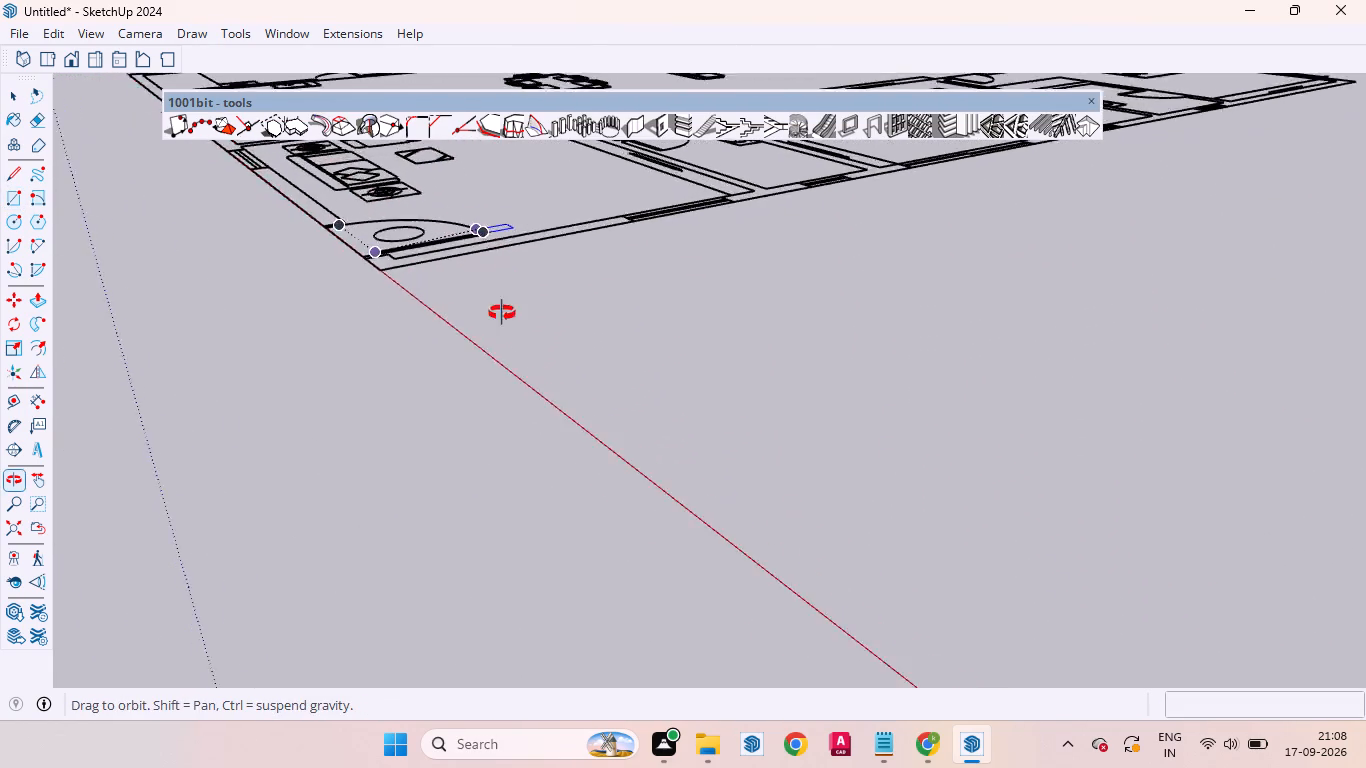
{"action": "middle_click_drag", "start_coordinate": [502, 313], "coordinate": [526, 442]}
{"action": "scroll", "coordinate": [519, 389], "scroll_direction": "down", "scroll_amount": 20}
{"action": "scroll", "coordinate": [532, 376], "scroll_direction": "up", "scroll_amount": 1}
{"action": "scroll", "coordinate": [532, 376], "scroll_direction": "down", "scroll_amount": 4}
{"action": "scroll", "coordinate": [485, 290], "scroll_direction": "up", "scroll_amount": 3}
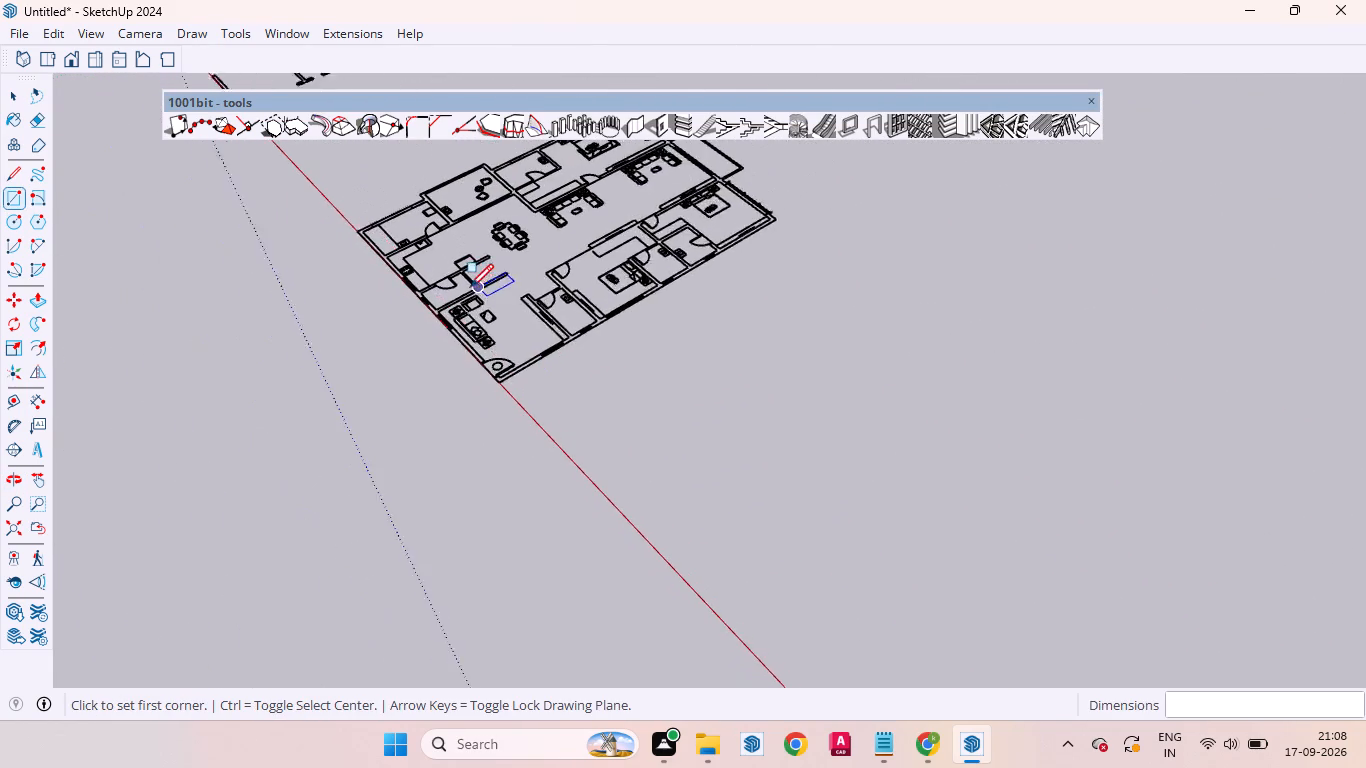
{"action": "scroll", "coordinate": [470, 287], "scroll_direction": "up", "scroll_amount": 1}
{"action": "scroll", "coordinate": [361, 319], "scroll_direction": "up", "scroll_amount": 5}
{"action": "scroll", "coordinate": [388, 369], "scroll_direction": "down", "scroll_amount": 11}
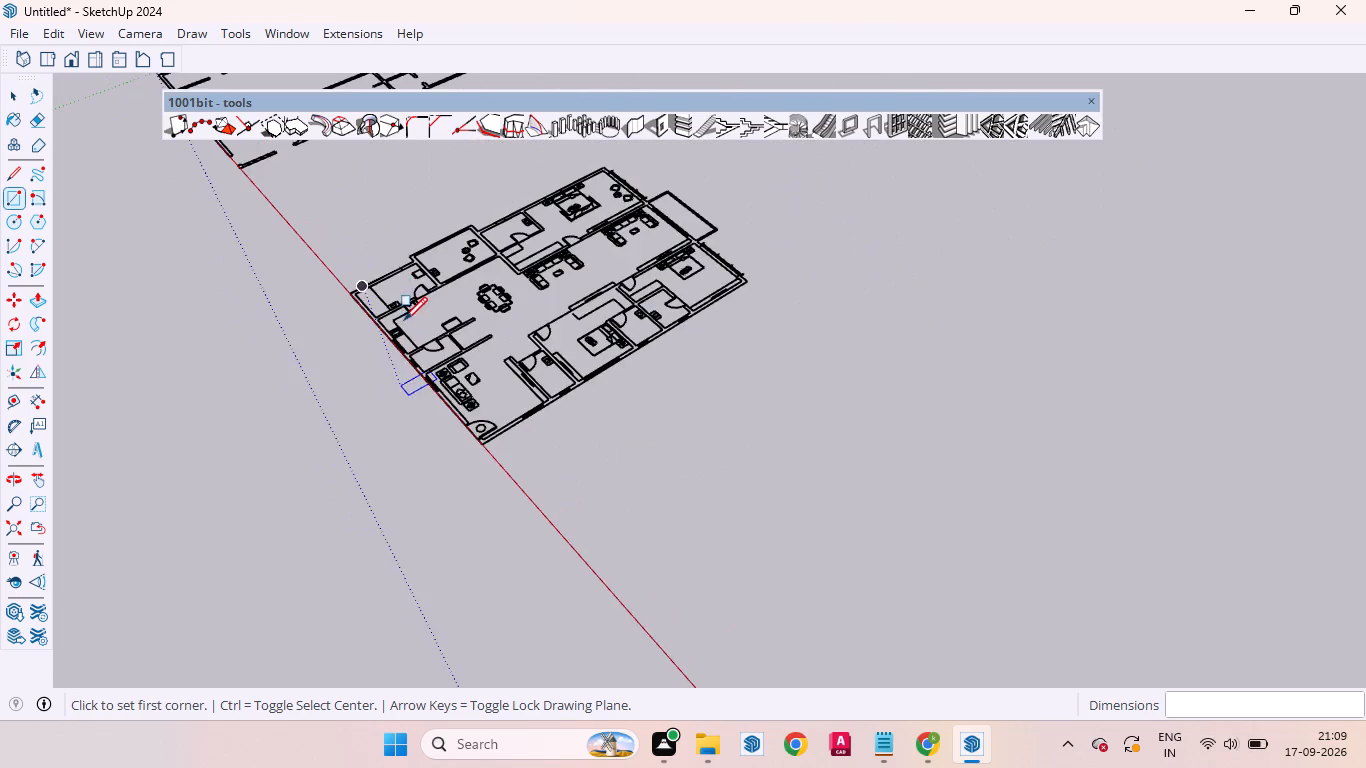
{"action": "scroll", "coordinate": [388, 267], "scroll_direction": "up", "scroll_amount": 6}
{"action": "scroll", "coordinate": [384, 278], "scroll_direction": "down", "scroll_amount": 1}
{"action": "scroll", "coordinate": [384, 278], "scroll_direction": "up", "scroll_amount": 4}
{"action": "scroll", "coordinate": [466, 359], "scroll_direction": "up", "scroll_amount": 5}
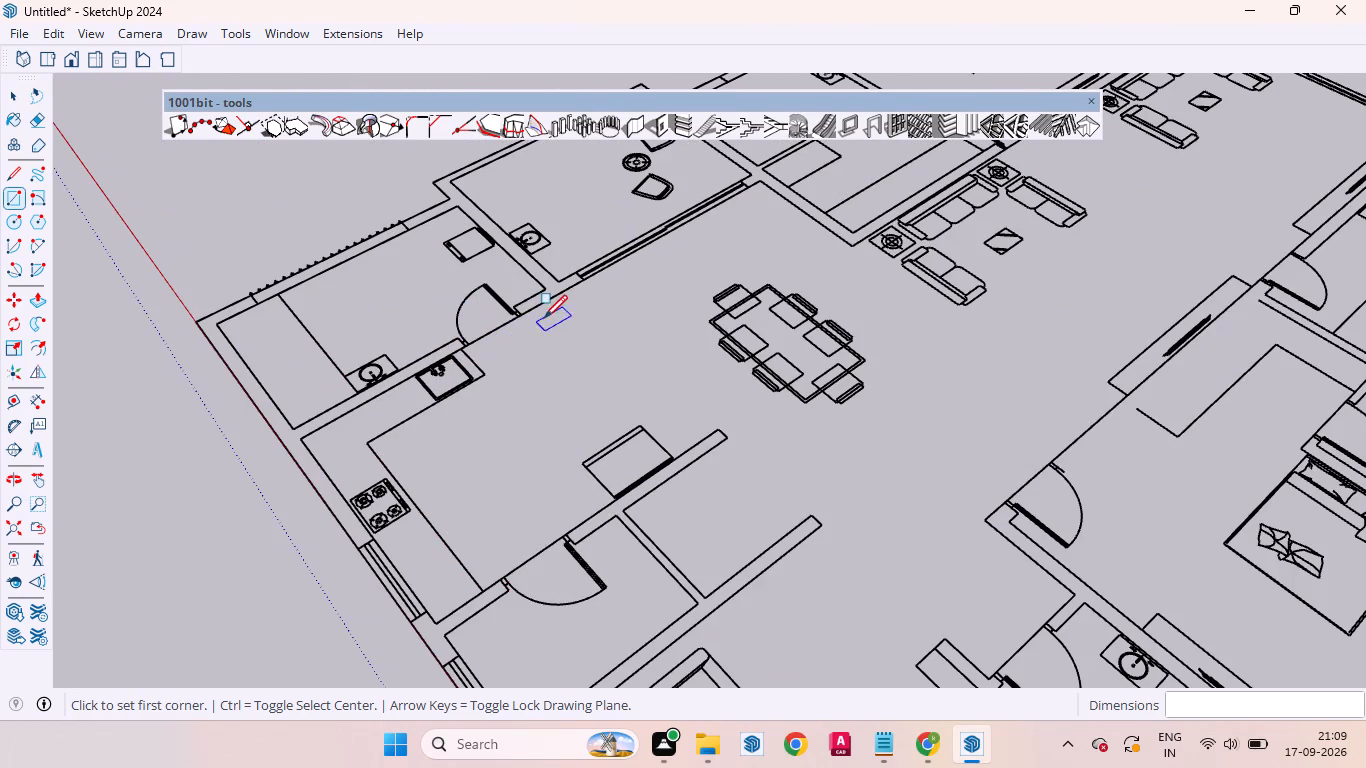
{"action": "scroll", "coordinate": [558, 306], "scroll_direction": "down", "scroll_amount": 11}
{"action": "scroll", "coordinate": [518, 320], "scroll_direction": "up", "scroll_amount": 5}
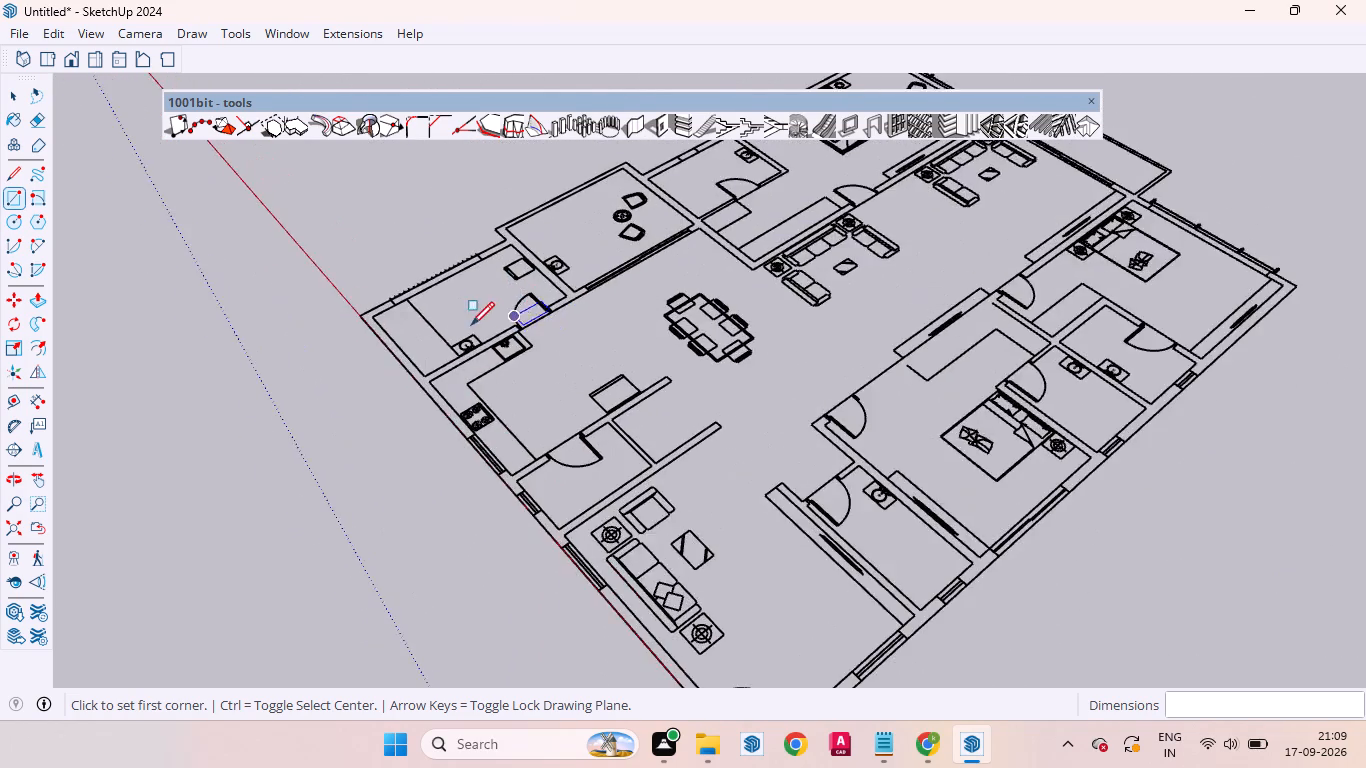
{"action": "scroll", "coordinate": [451, 312], "scroll_direction": "up", "scroll_amount": 7}
{"action": "scroll", "coordinate": [361, 309], "scroll_direction": "up", "scroll_amount": 11}
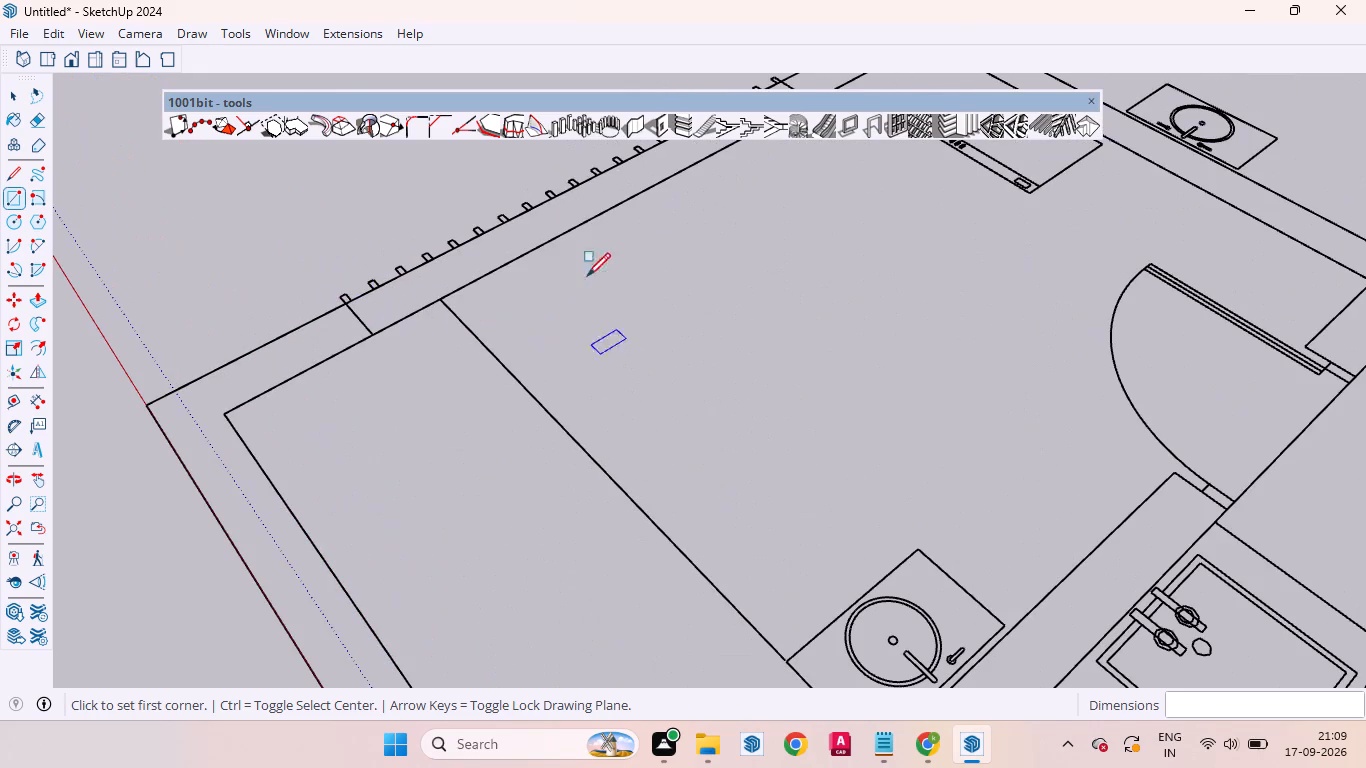
Look over the wall thickness and height settings of the 1001bit Build Wall tool.
{"action": "left_click", "coordinate": [640, 132]}
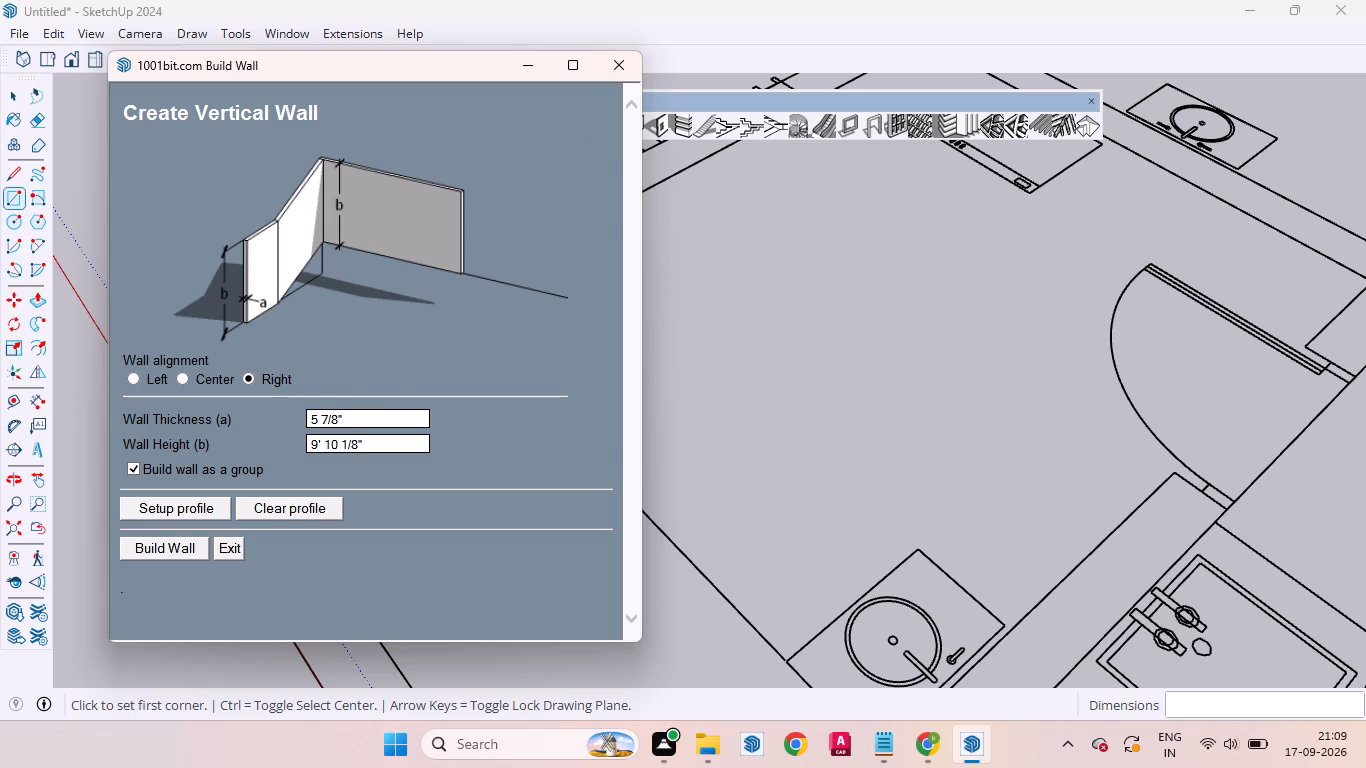
{"action": "left_click", "coordinate": [623, 65]}
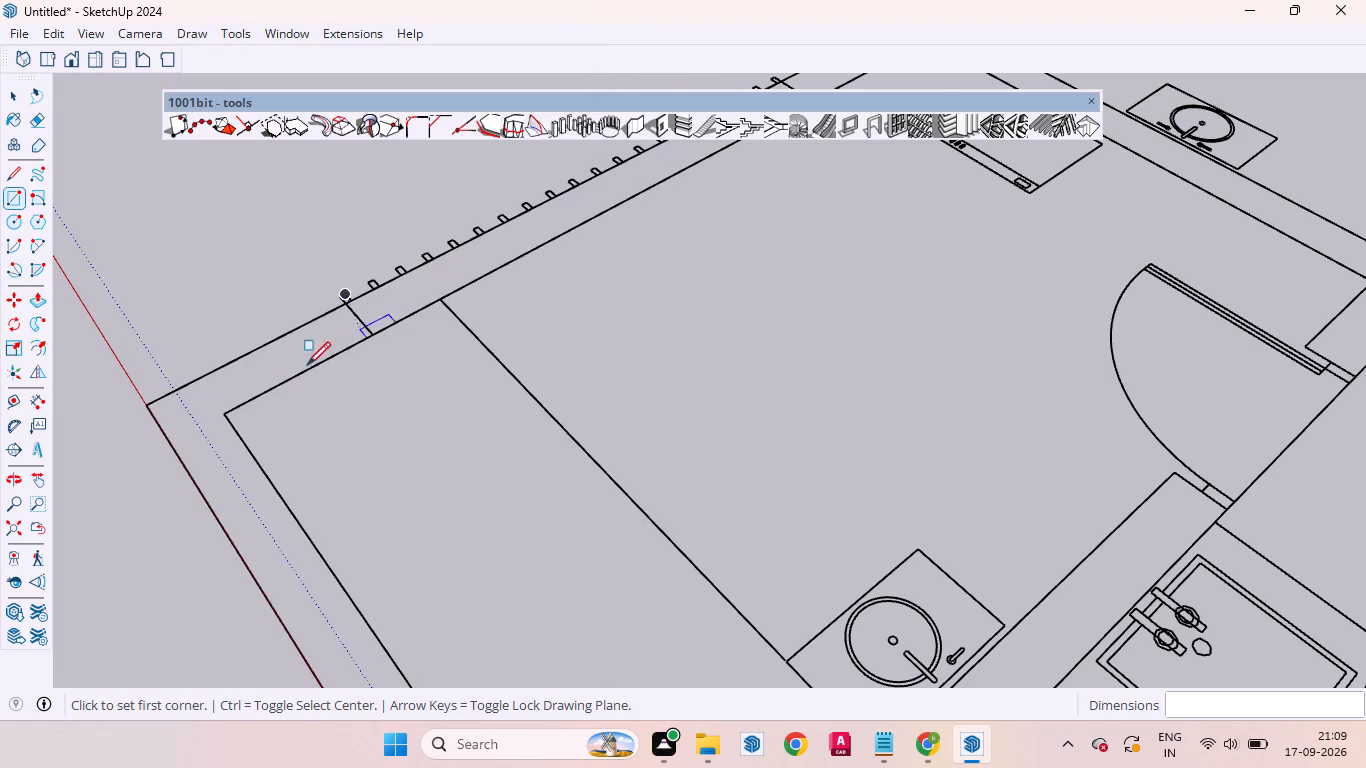
Check the outer wall's thickness at the end of the utility room's window opening with the Dimension tool.
{"action": "key", "text": "d"}
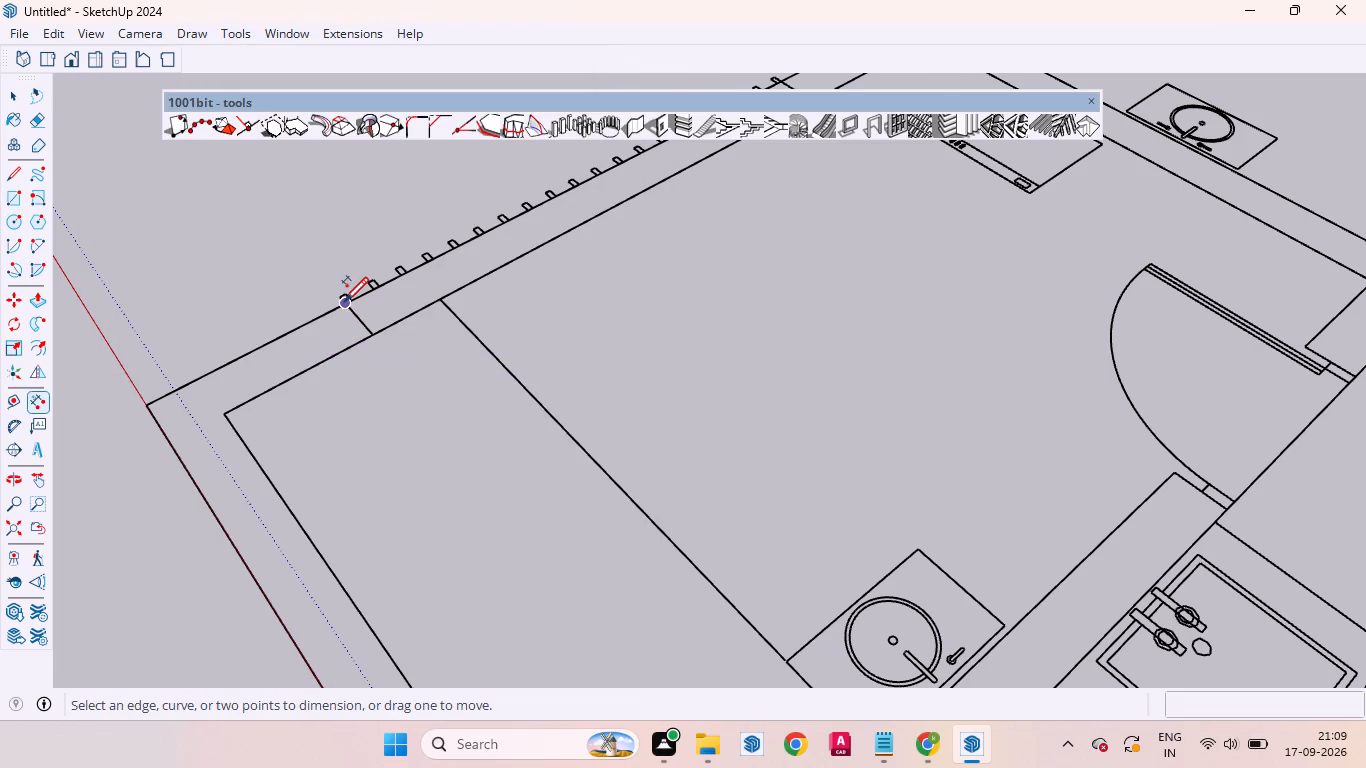
{"action": "left_click", "coordinate": [344, 300]}
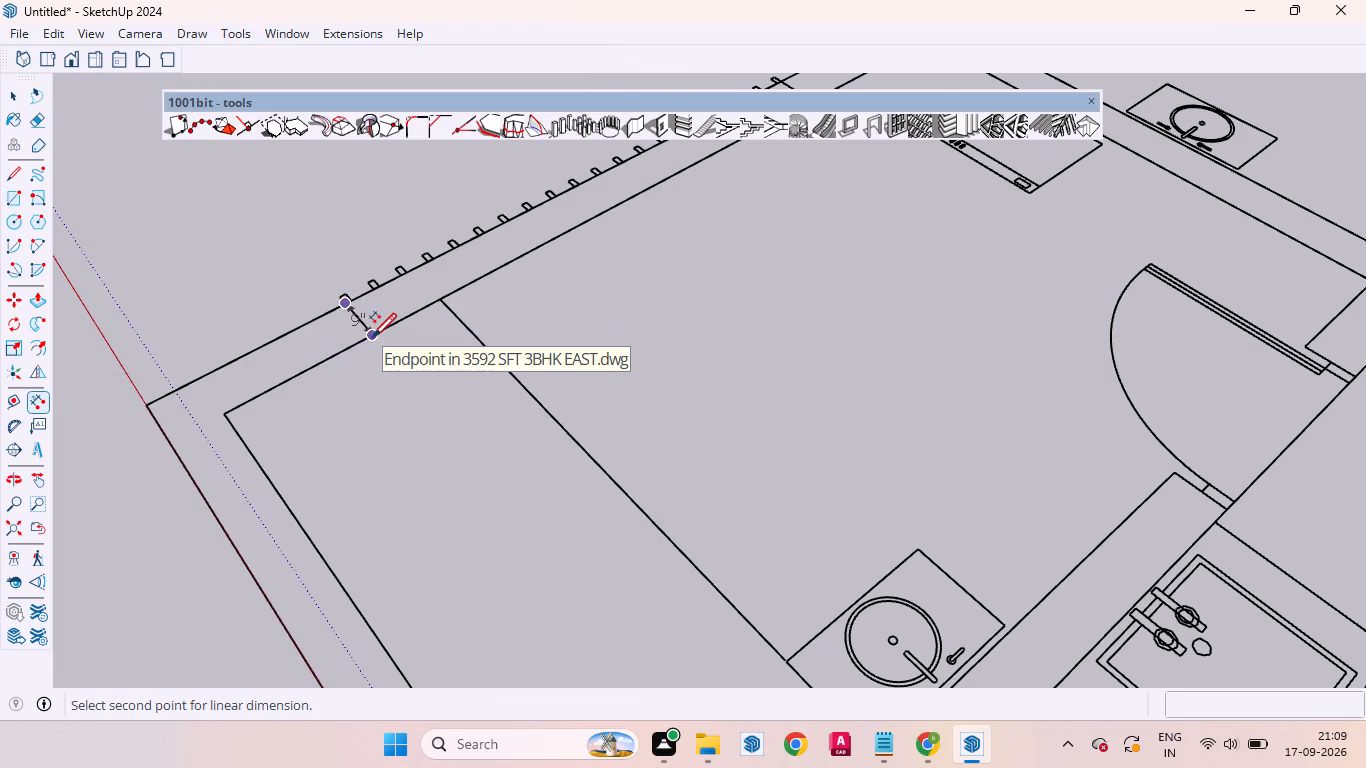
{"action": "key", "text": "Escape"}
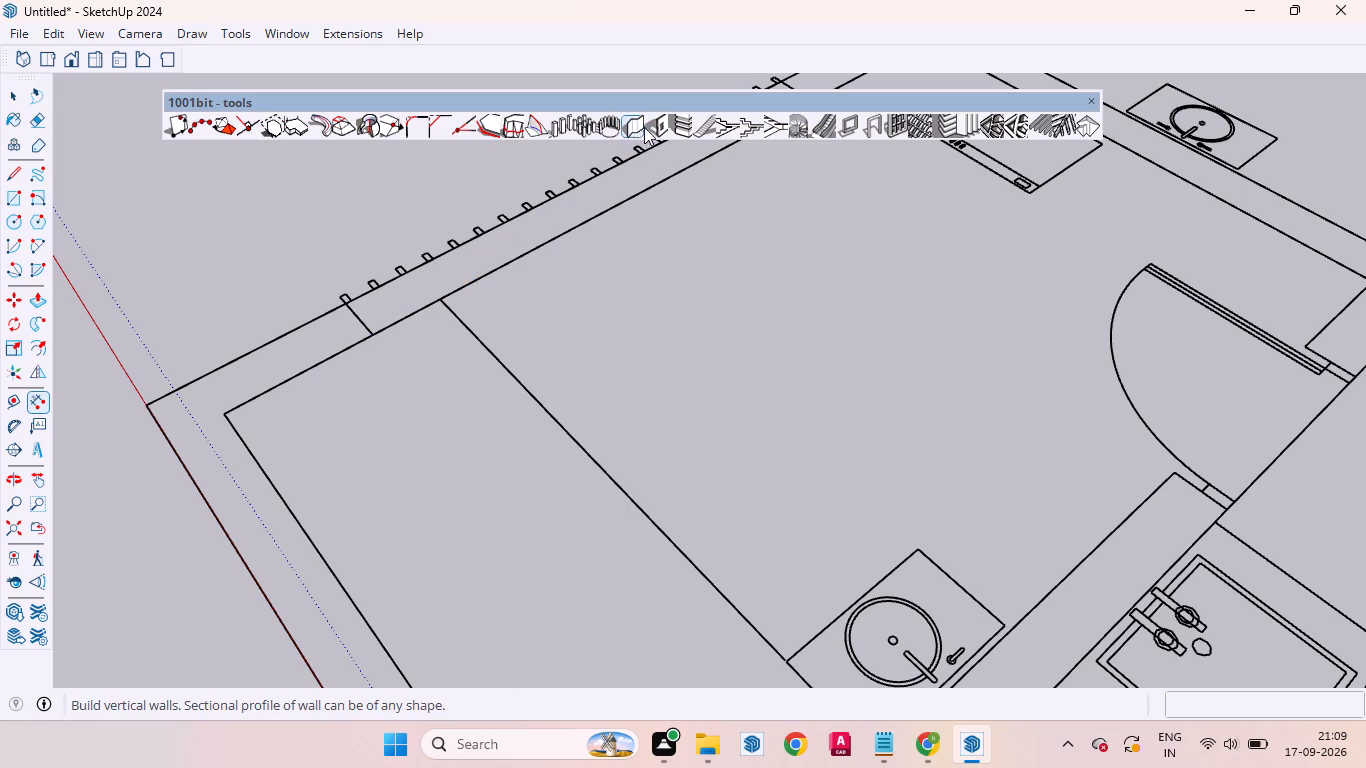
Set up a 1001bit vertical wall with a thickness of 9" and a height of 9', and start building it.
{"action": "left_click", "coordinate": [637, 139]}
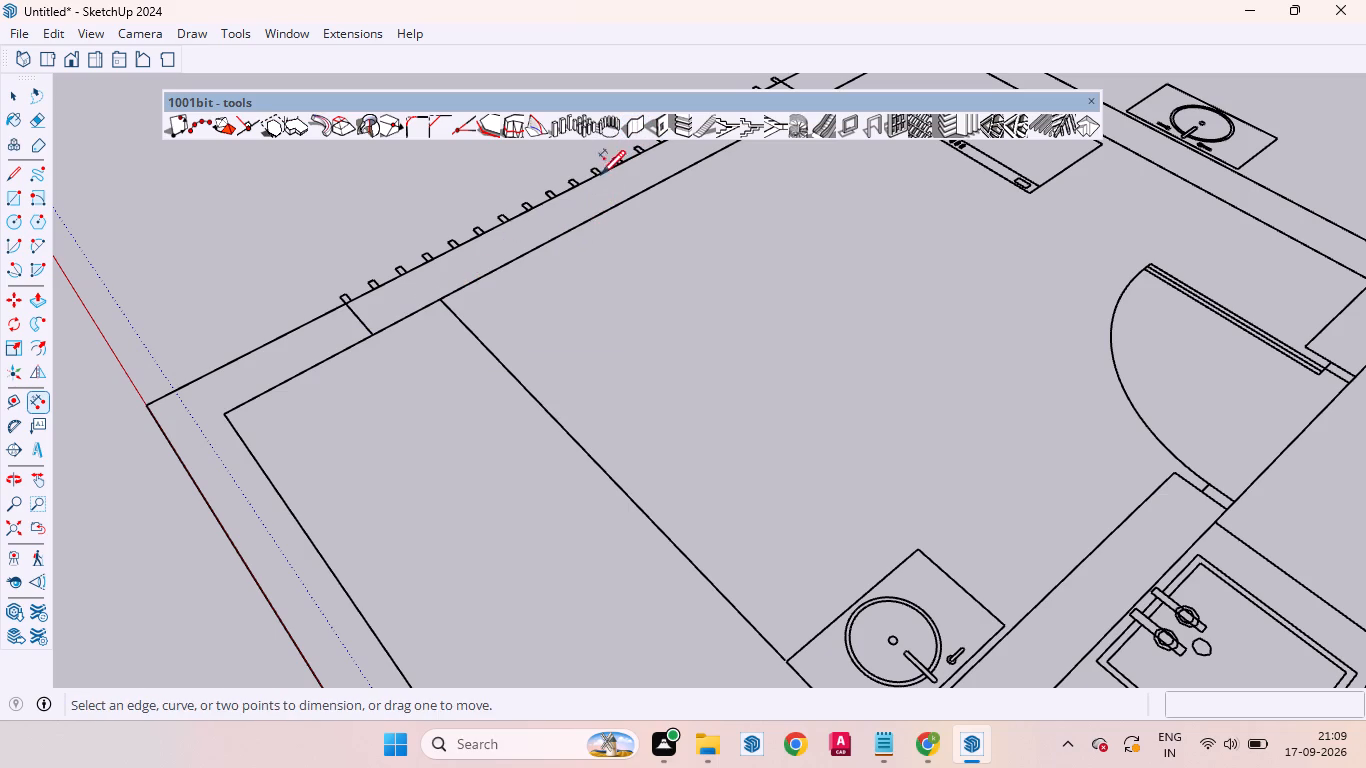
{"action": "key", "text": "Escape"}
{"action": "key", "text": "space"}
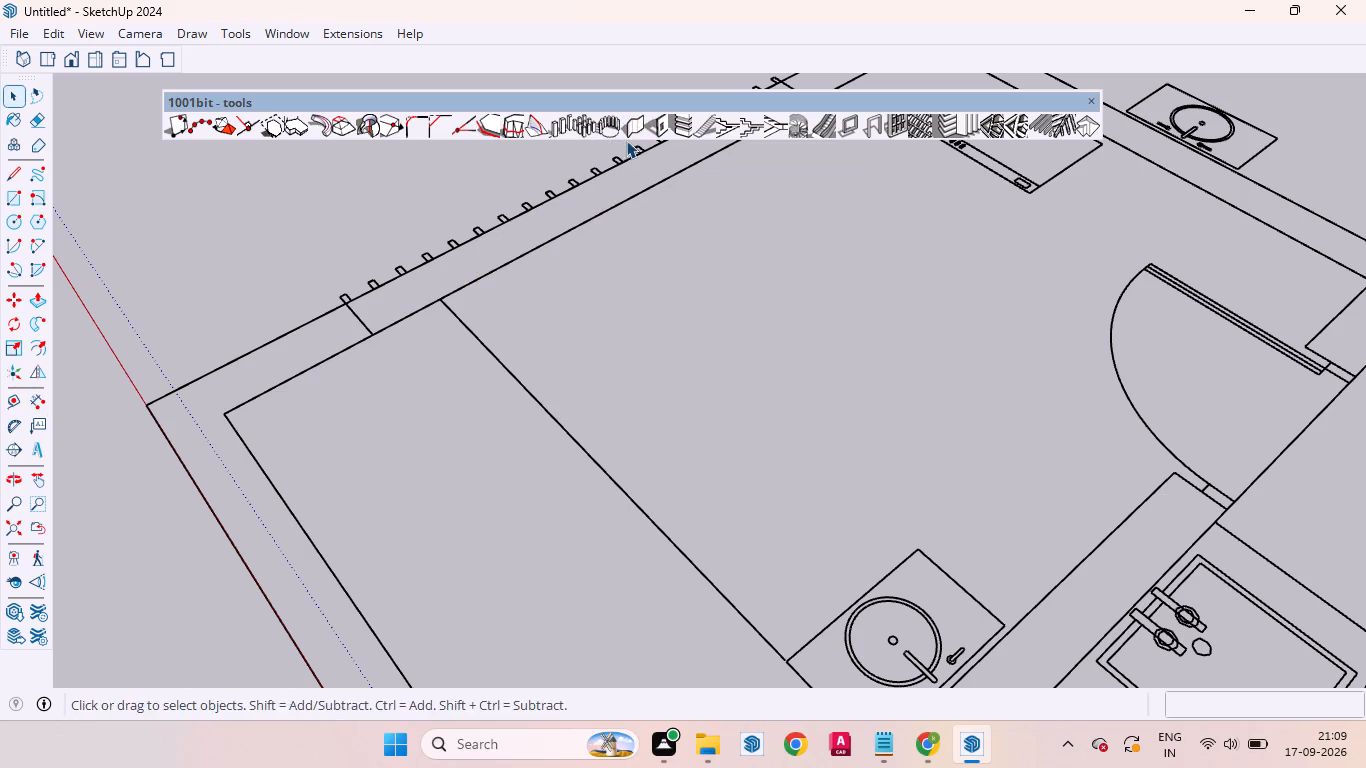
{"action": "left_click", "coordinate": [635, 116]}
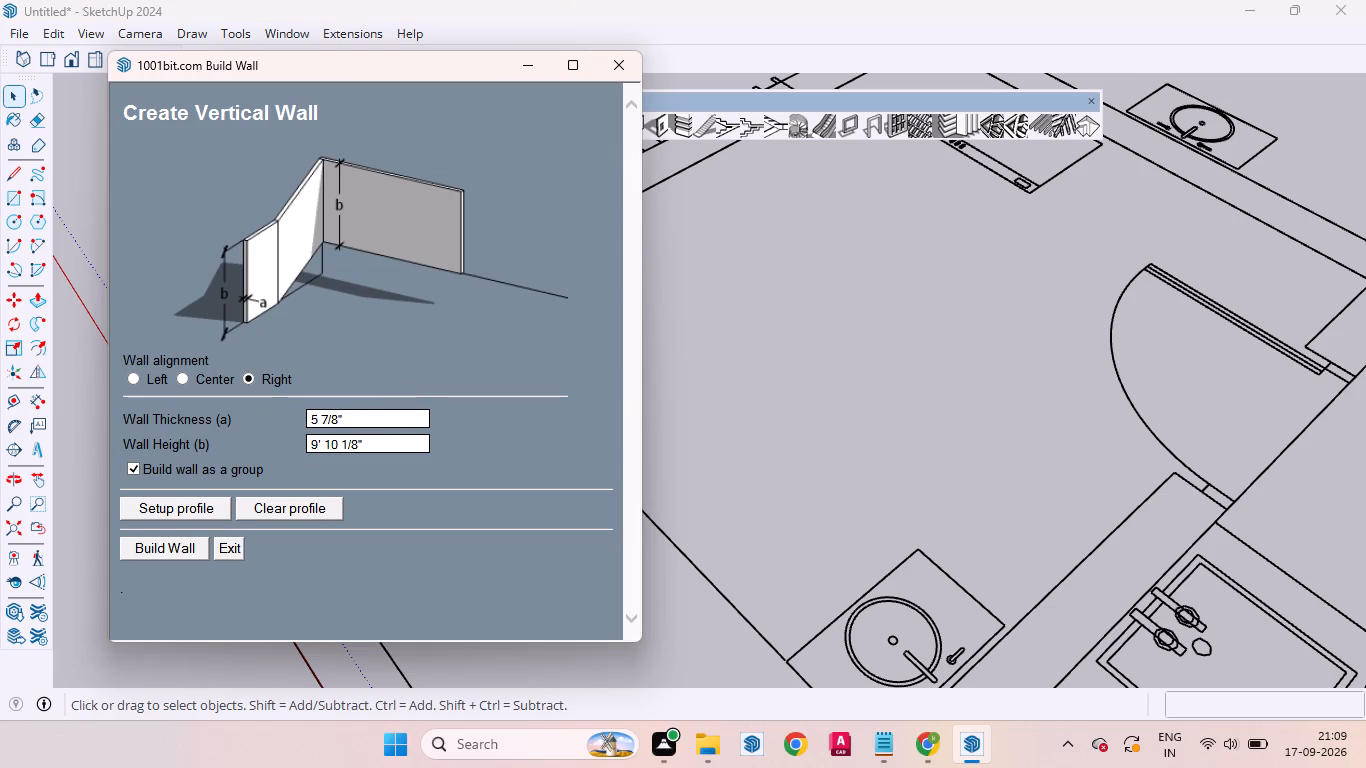
{"action": "left_click", "coordinate": [377, 420]}
{"action": "key", "text": "BackSpace"}
{"action": "type", "text": "9\""}
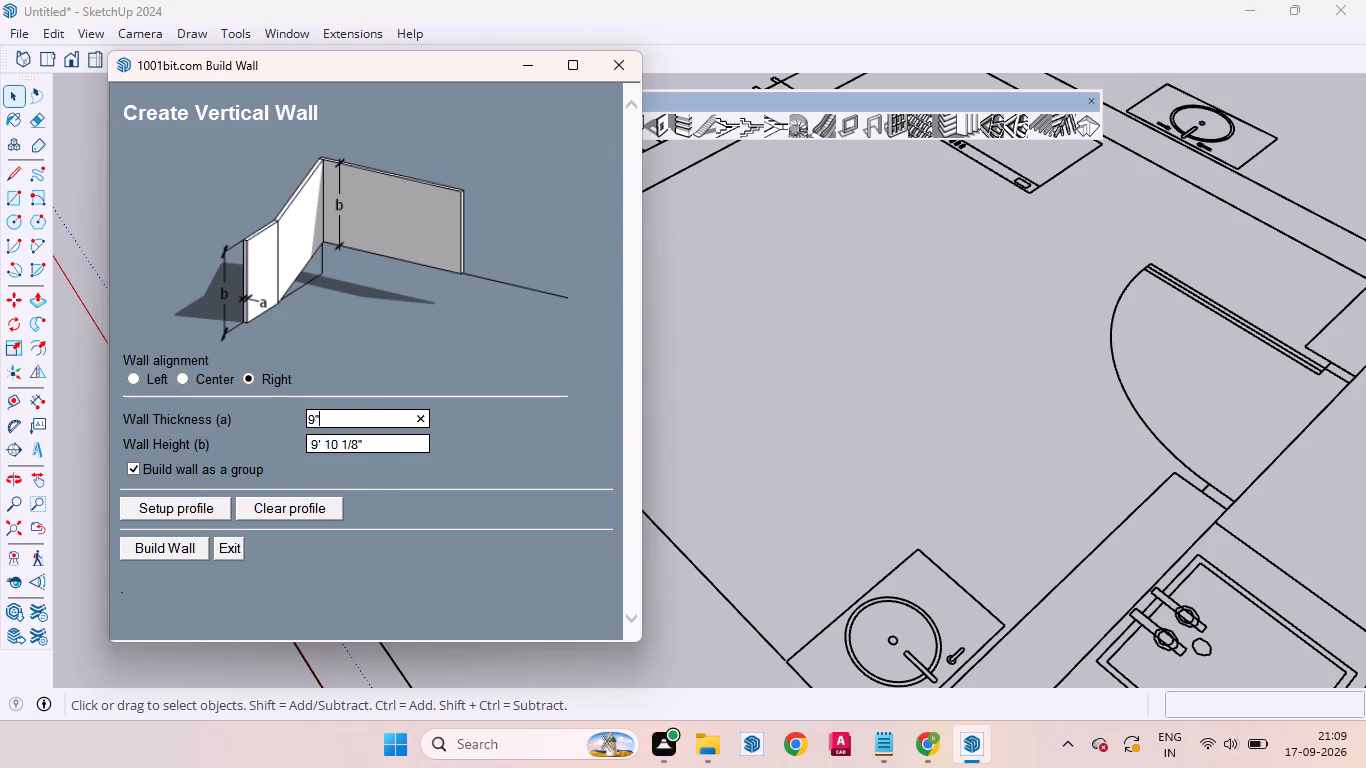
{"action": "left_click", "coordinate": [382, 438]}
{"action": "key", "text": "BackSpace"}
{"action": "type", "text": "9'"}
{"action": "left_click", "coordinate": [174, 545]}
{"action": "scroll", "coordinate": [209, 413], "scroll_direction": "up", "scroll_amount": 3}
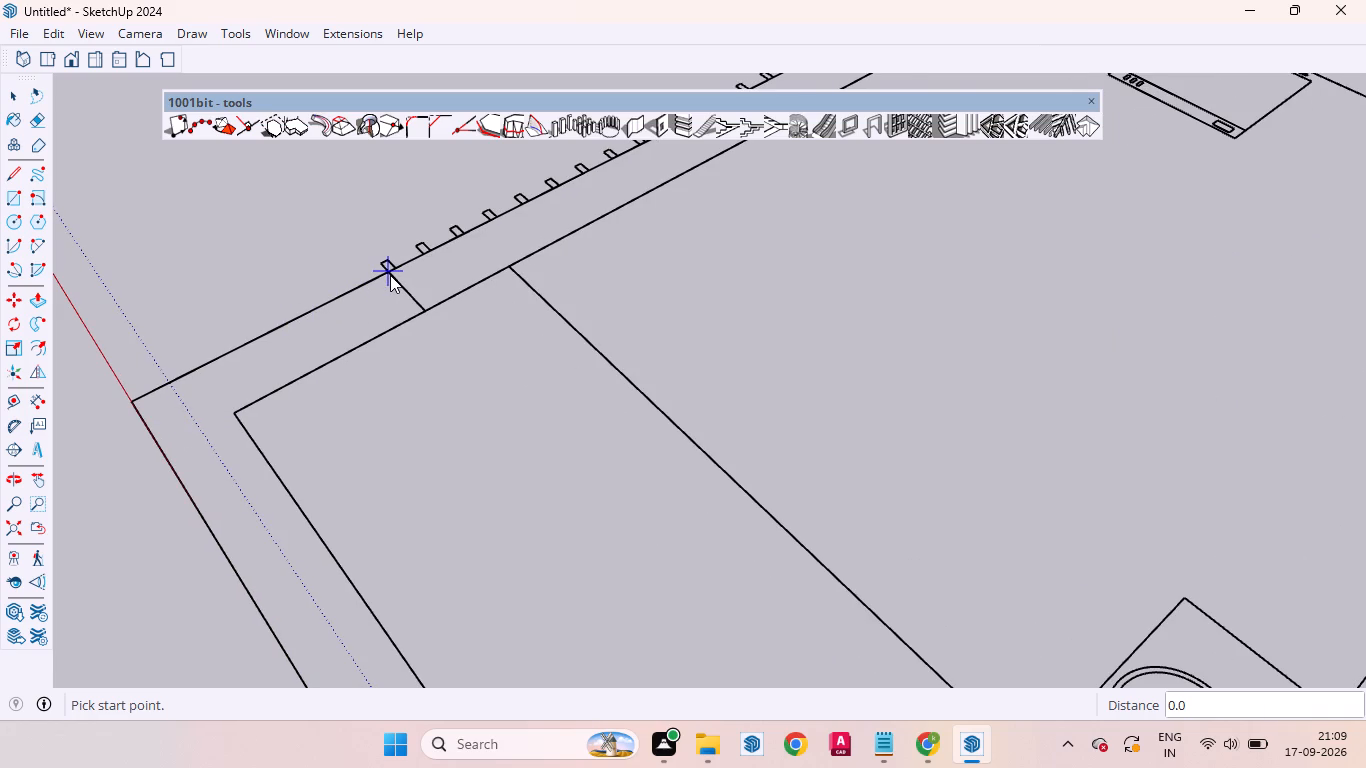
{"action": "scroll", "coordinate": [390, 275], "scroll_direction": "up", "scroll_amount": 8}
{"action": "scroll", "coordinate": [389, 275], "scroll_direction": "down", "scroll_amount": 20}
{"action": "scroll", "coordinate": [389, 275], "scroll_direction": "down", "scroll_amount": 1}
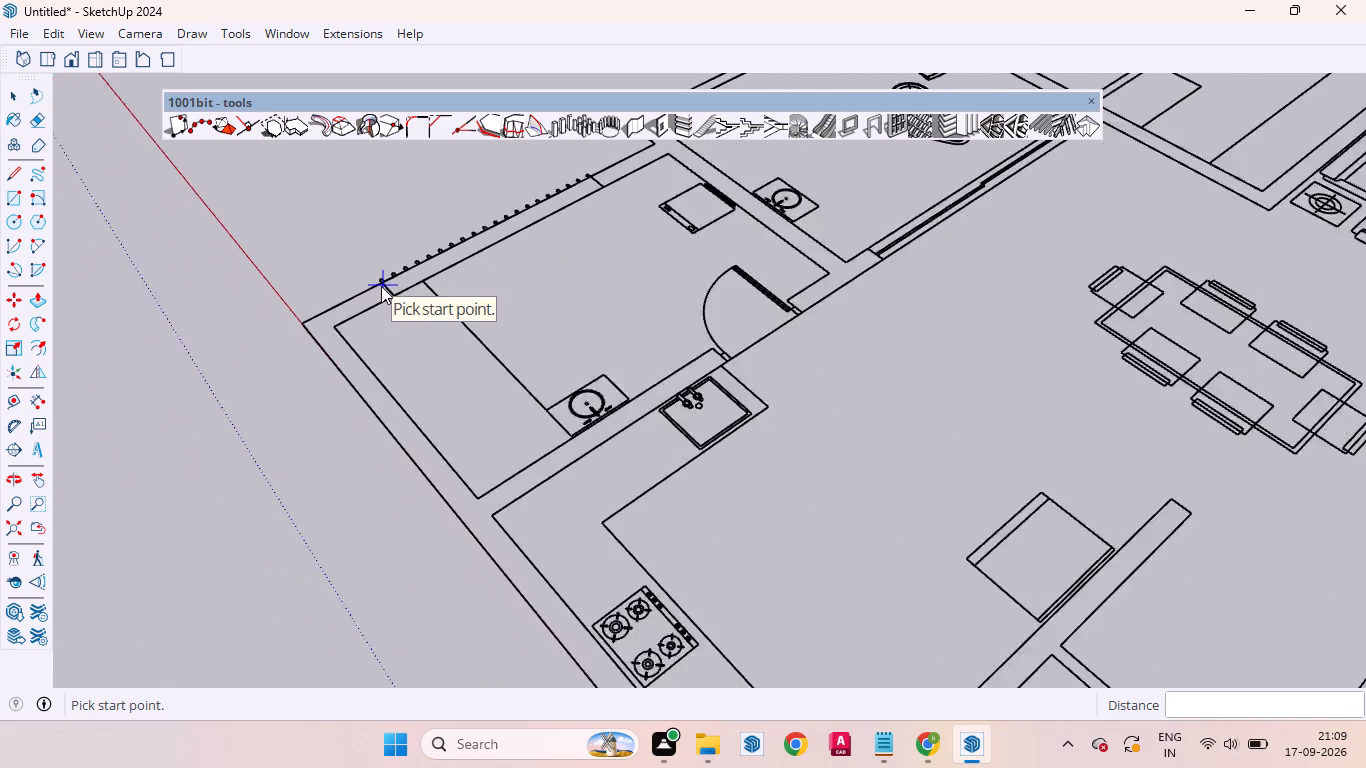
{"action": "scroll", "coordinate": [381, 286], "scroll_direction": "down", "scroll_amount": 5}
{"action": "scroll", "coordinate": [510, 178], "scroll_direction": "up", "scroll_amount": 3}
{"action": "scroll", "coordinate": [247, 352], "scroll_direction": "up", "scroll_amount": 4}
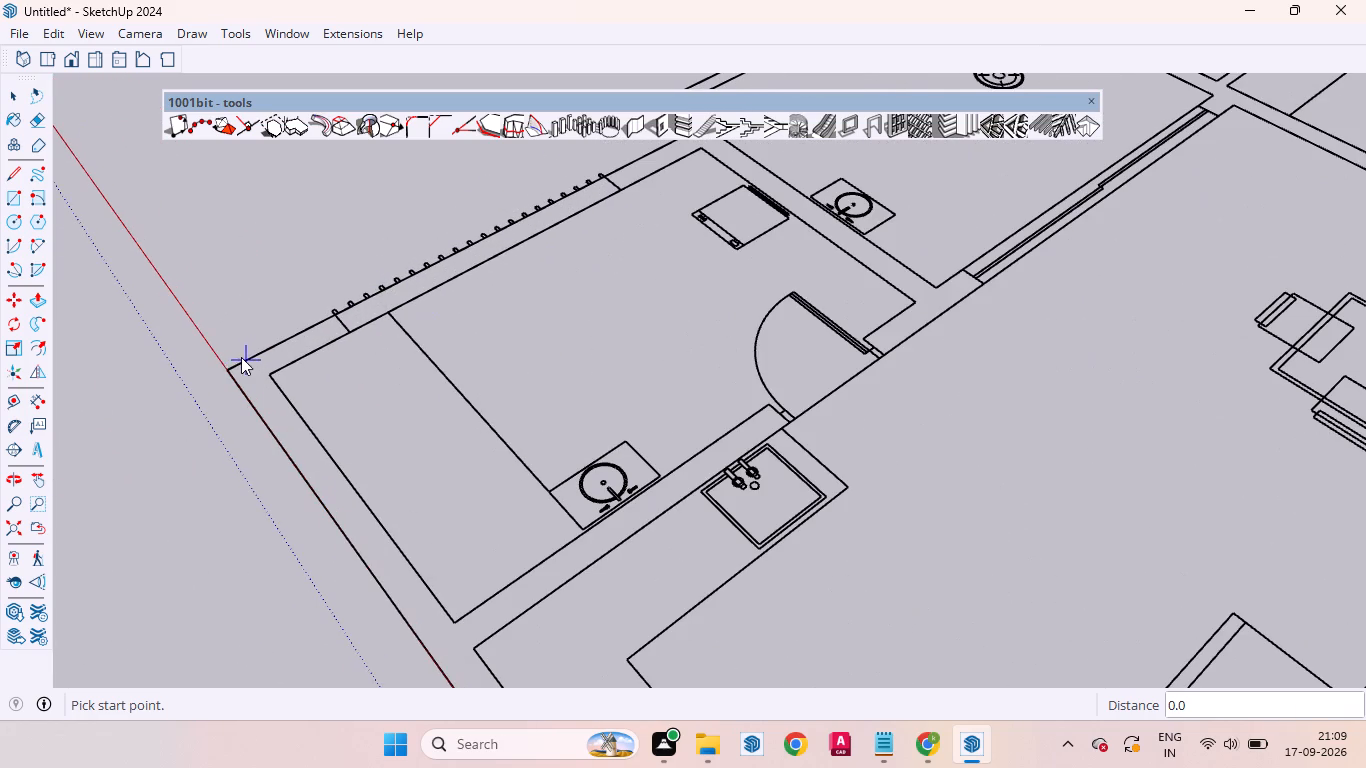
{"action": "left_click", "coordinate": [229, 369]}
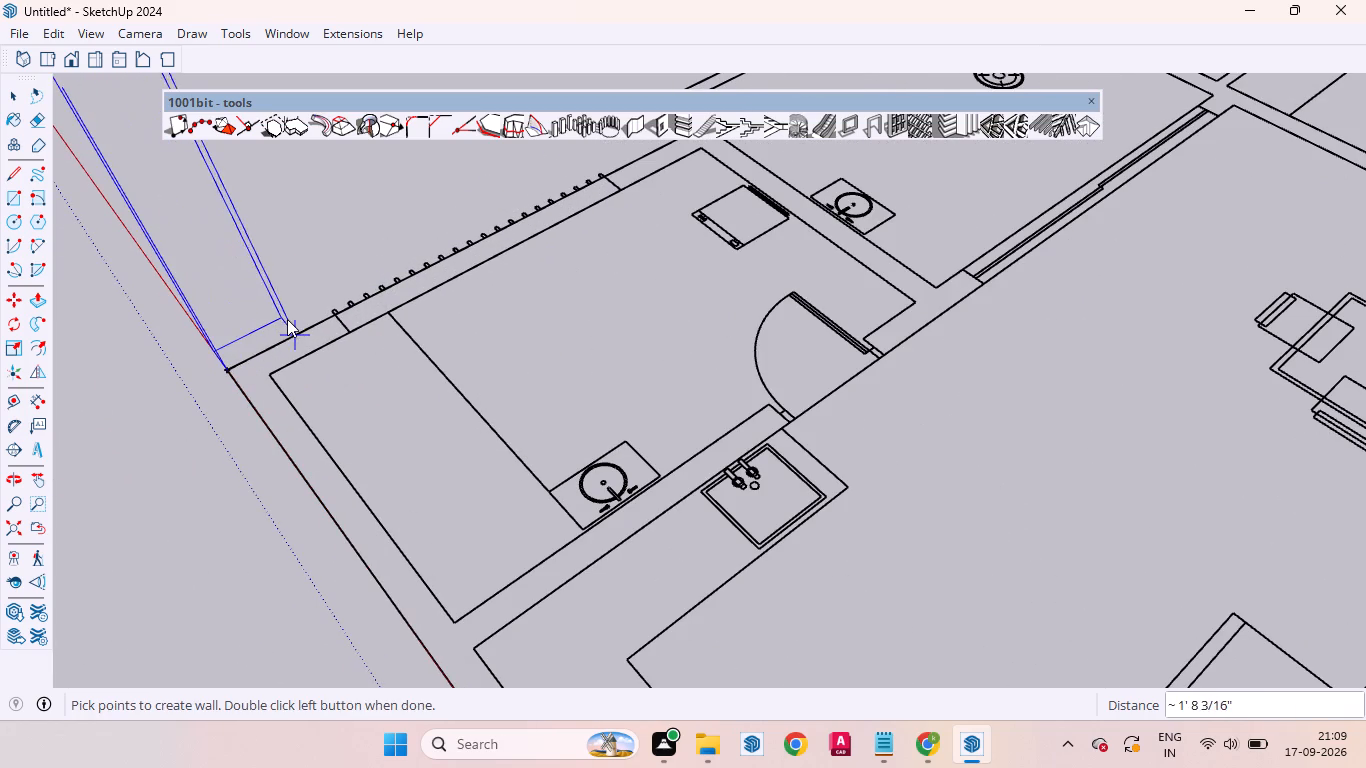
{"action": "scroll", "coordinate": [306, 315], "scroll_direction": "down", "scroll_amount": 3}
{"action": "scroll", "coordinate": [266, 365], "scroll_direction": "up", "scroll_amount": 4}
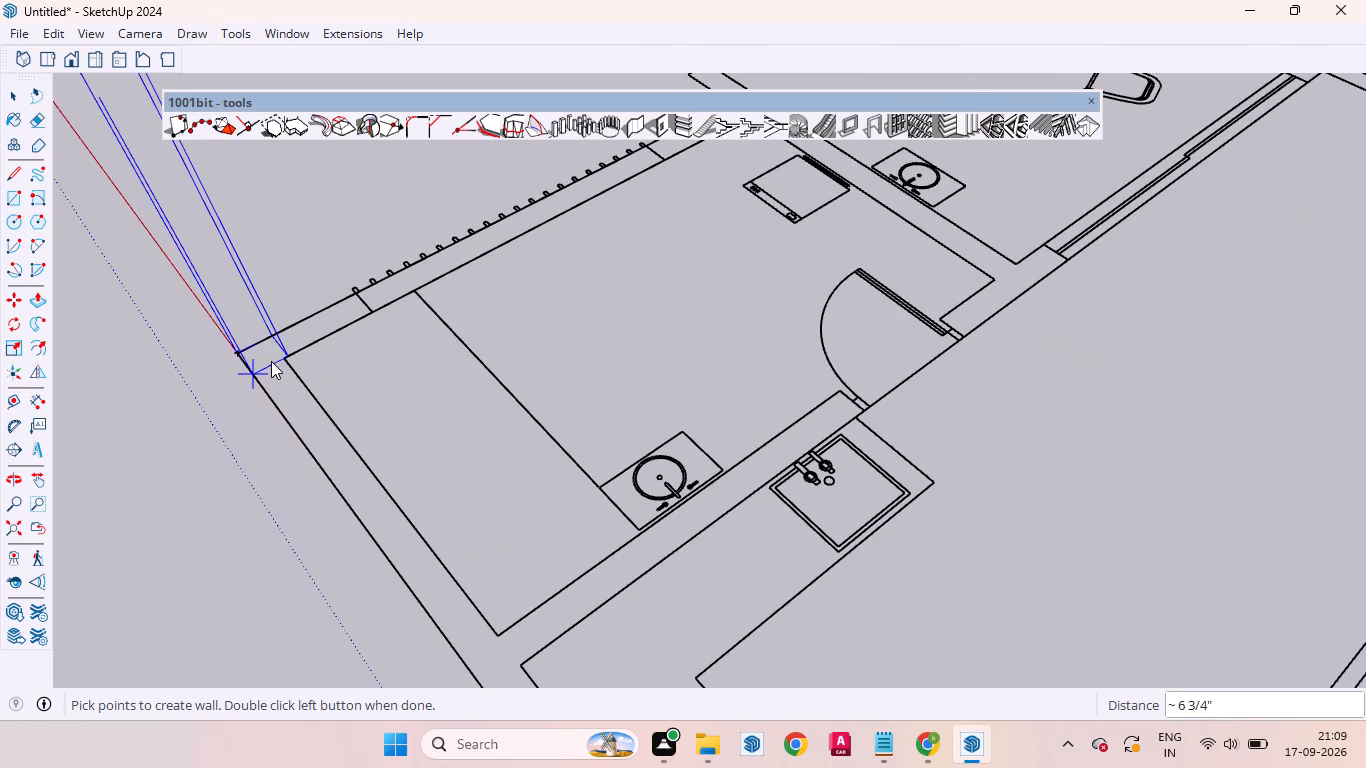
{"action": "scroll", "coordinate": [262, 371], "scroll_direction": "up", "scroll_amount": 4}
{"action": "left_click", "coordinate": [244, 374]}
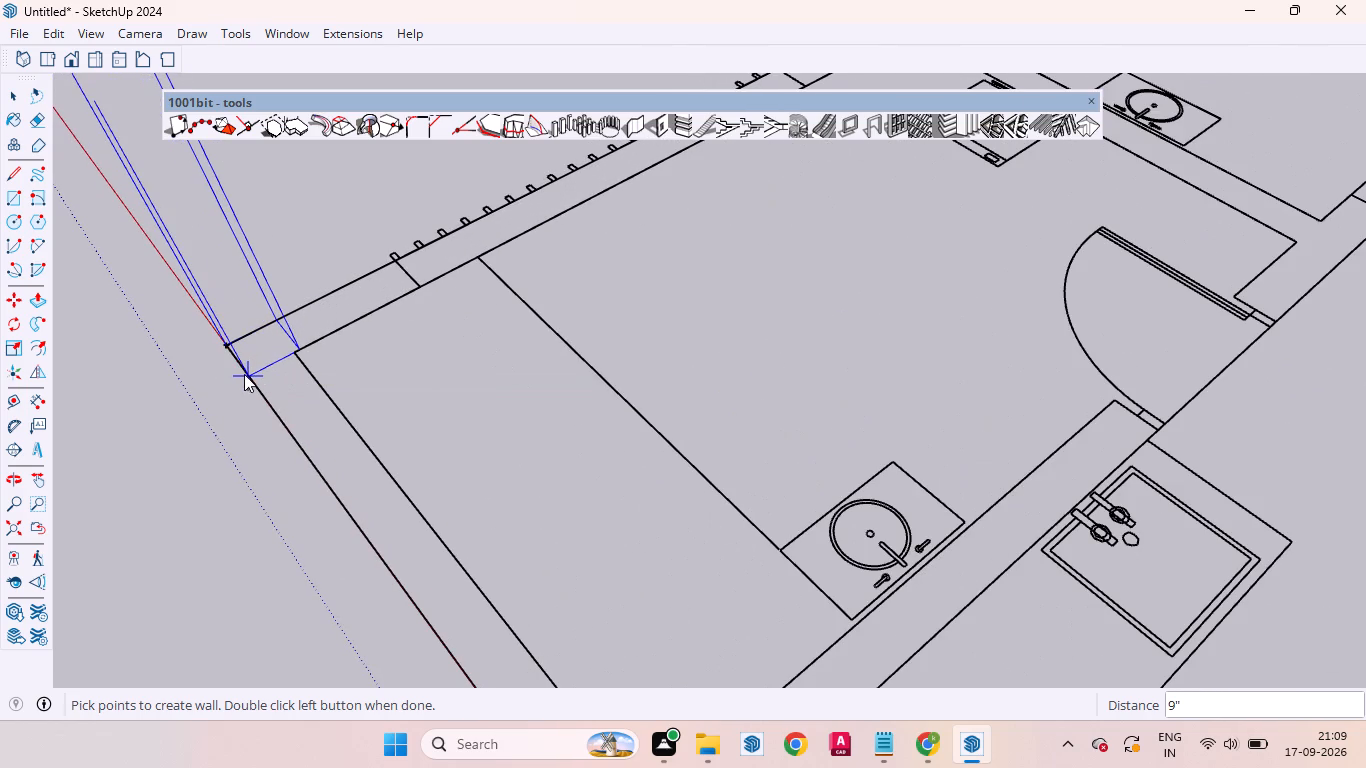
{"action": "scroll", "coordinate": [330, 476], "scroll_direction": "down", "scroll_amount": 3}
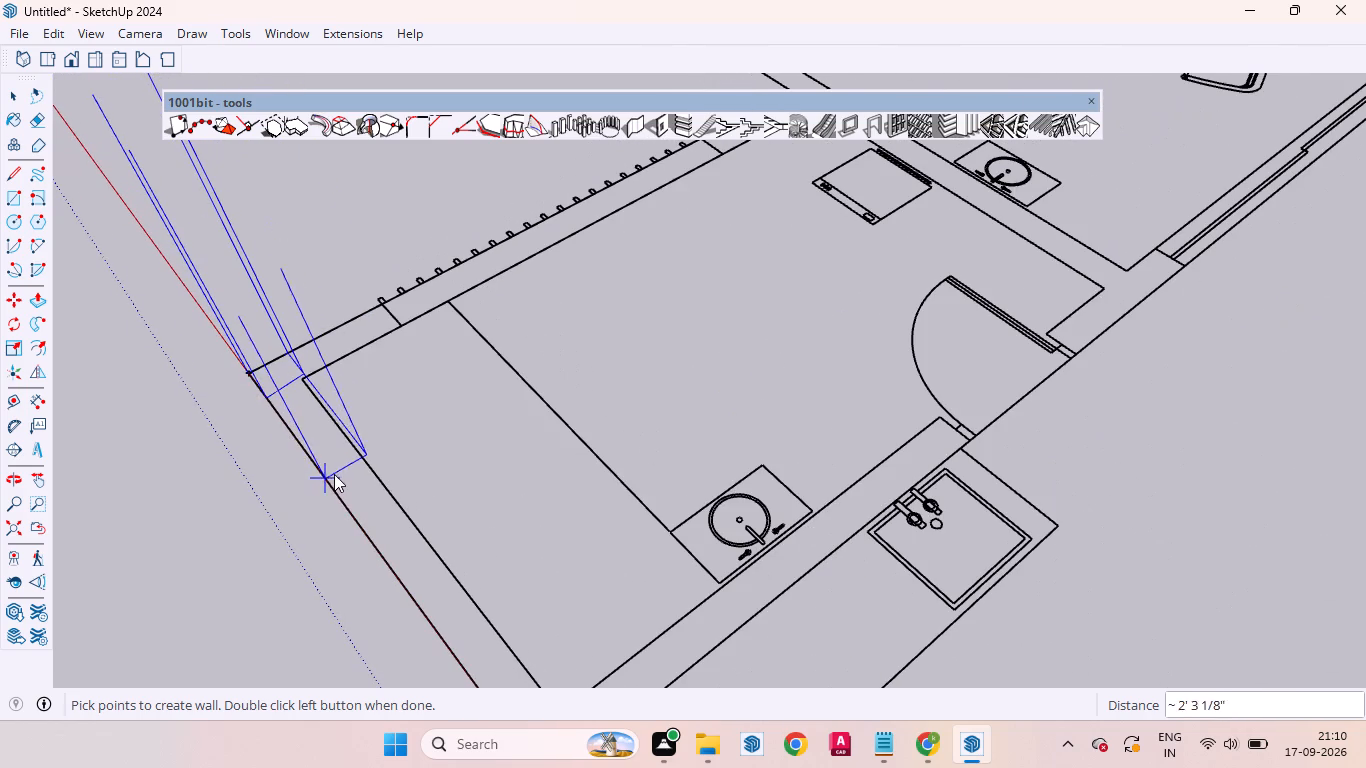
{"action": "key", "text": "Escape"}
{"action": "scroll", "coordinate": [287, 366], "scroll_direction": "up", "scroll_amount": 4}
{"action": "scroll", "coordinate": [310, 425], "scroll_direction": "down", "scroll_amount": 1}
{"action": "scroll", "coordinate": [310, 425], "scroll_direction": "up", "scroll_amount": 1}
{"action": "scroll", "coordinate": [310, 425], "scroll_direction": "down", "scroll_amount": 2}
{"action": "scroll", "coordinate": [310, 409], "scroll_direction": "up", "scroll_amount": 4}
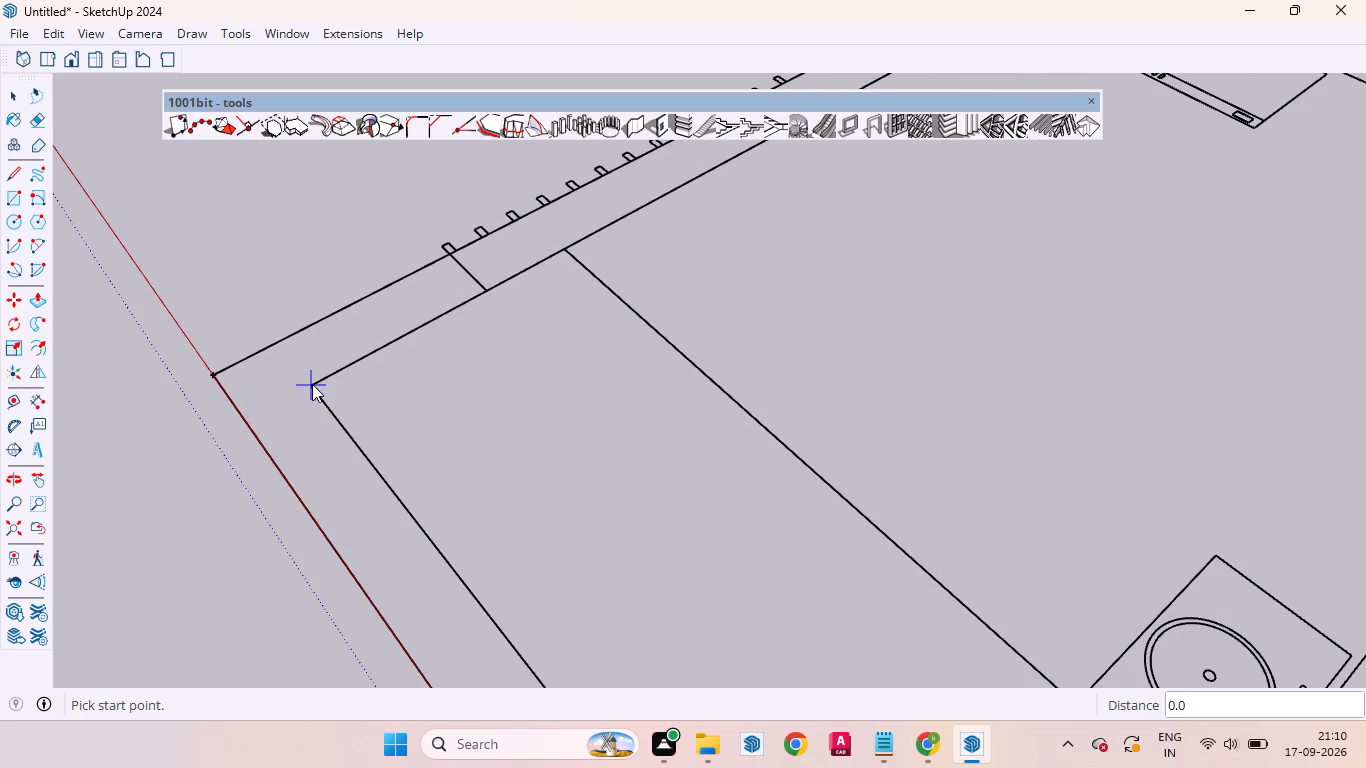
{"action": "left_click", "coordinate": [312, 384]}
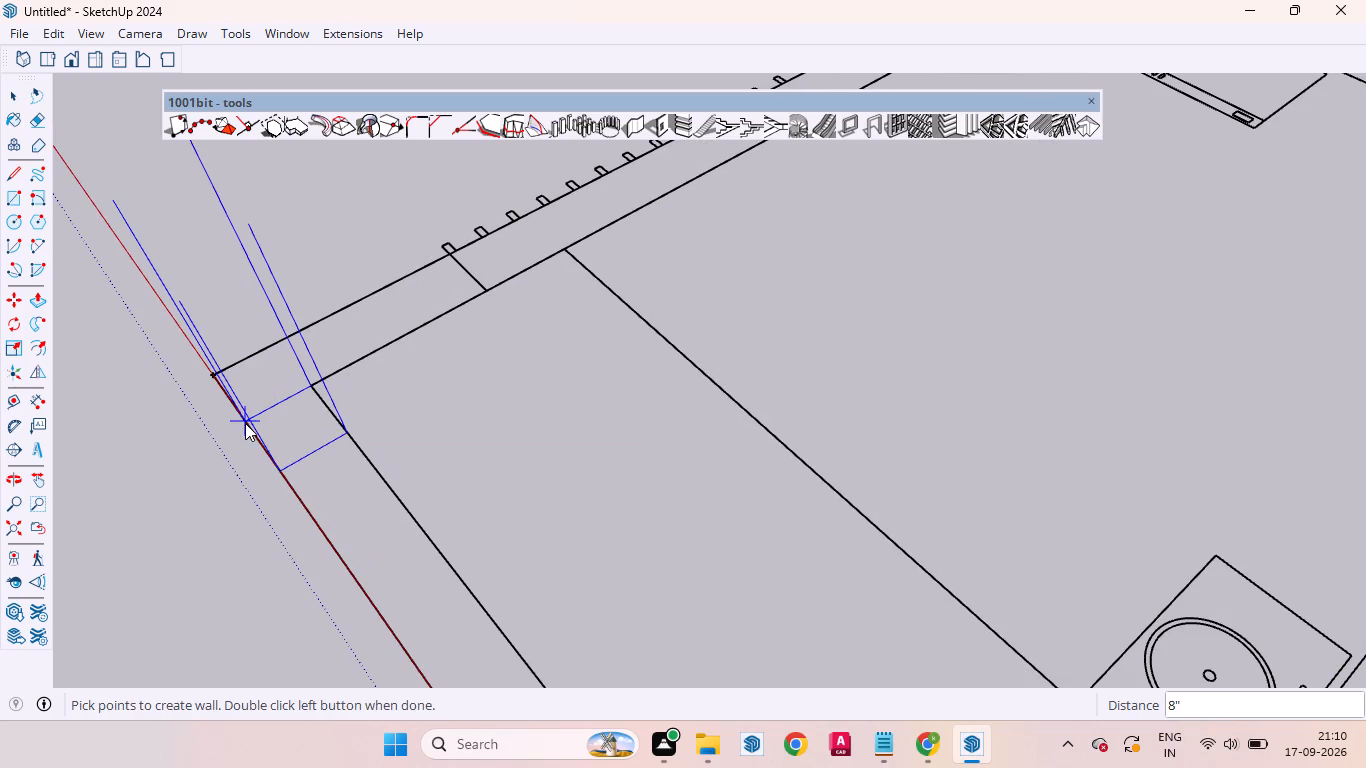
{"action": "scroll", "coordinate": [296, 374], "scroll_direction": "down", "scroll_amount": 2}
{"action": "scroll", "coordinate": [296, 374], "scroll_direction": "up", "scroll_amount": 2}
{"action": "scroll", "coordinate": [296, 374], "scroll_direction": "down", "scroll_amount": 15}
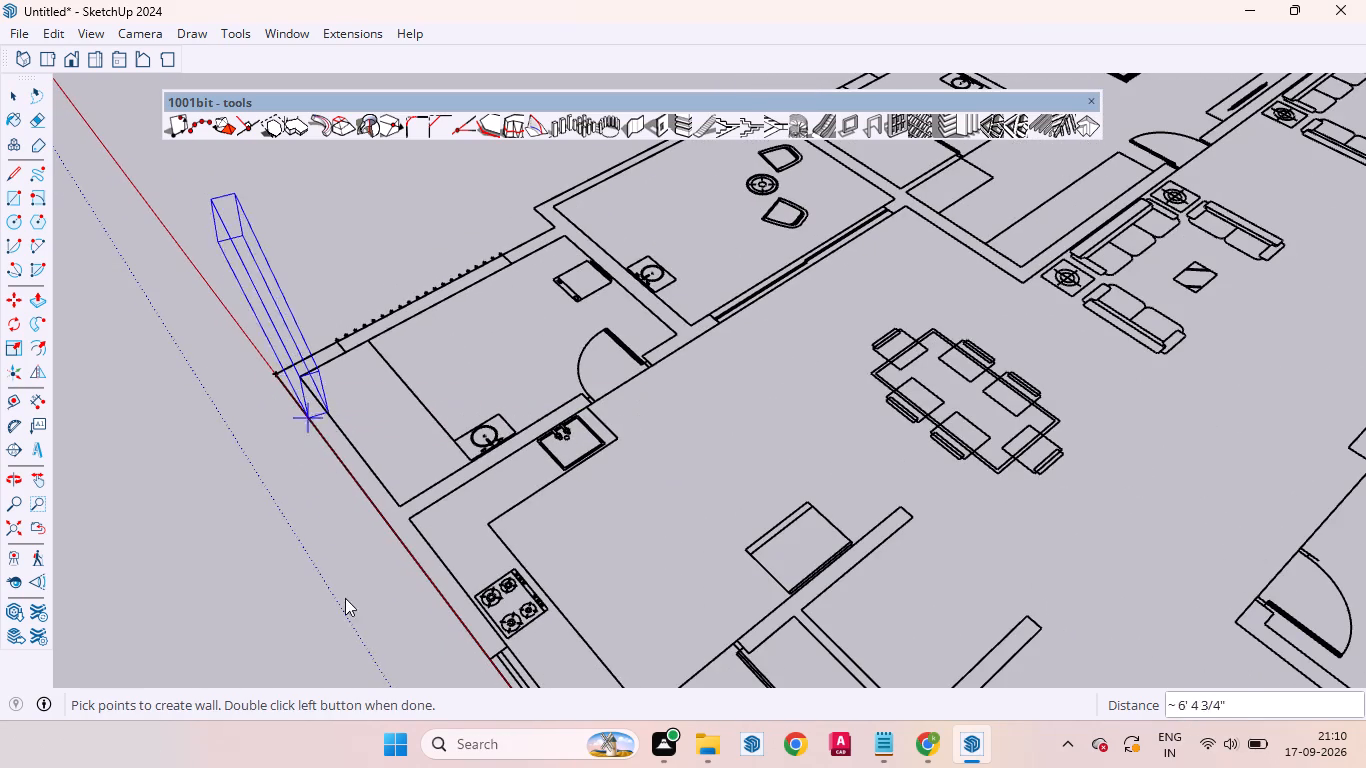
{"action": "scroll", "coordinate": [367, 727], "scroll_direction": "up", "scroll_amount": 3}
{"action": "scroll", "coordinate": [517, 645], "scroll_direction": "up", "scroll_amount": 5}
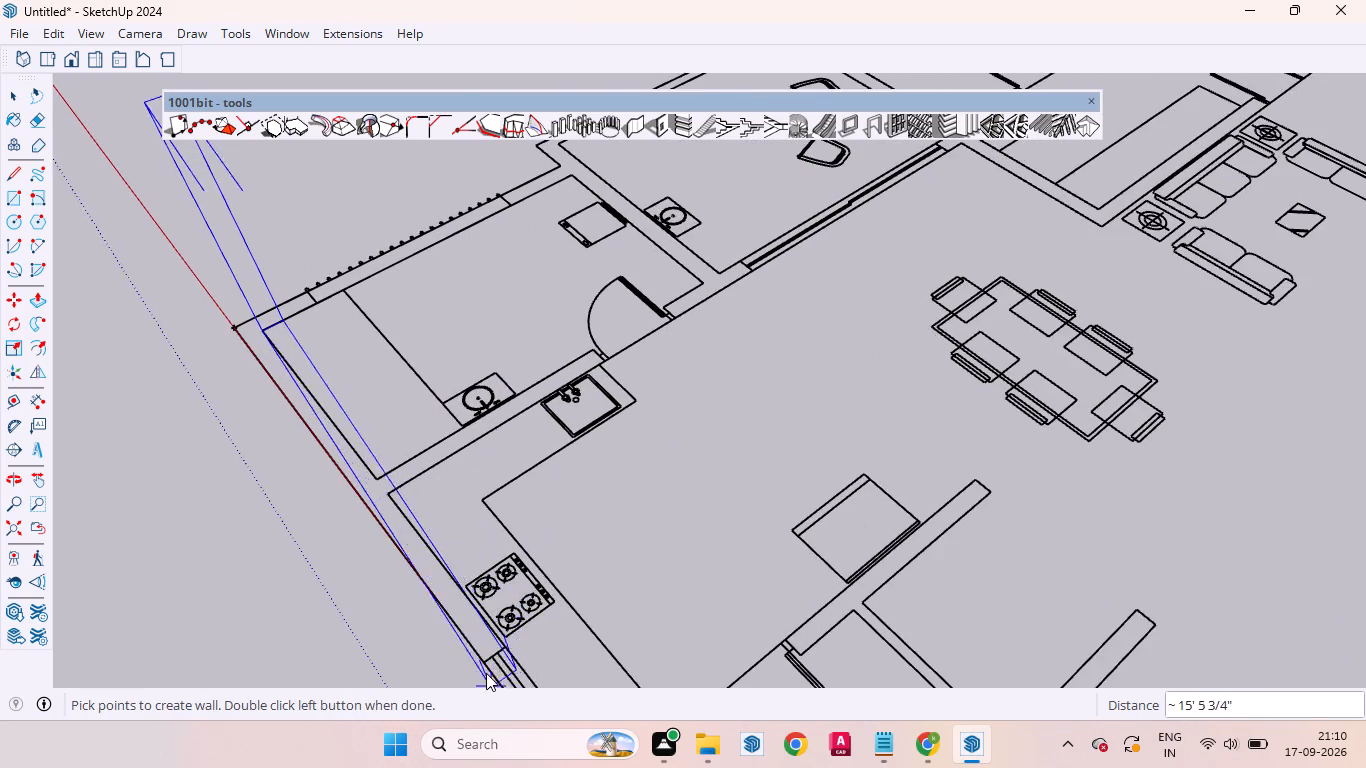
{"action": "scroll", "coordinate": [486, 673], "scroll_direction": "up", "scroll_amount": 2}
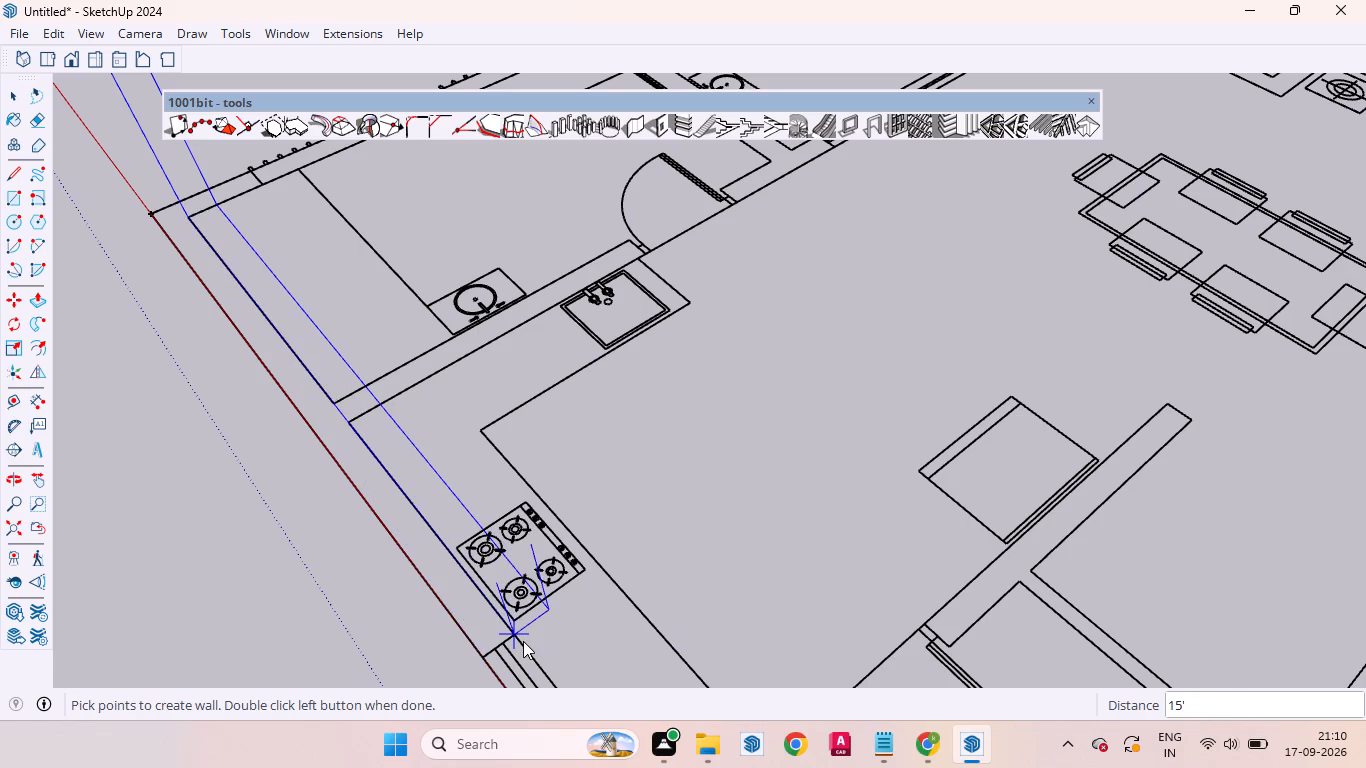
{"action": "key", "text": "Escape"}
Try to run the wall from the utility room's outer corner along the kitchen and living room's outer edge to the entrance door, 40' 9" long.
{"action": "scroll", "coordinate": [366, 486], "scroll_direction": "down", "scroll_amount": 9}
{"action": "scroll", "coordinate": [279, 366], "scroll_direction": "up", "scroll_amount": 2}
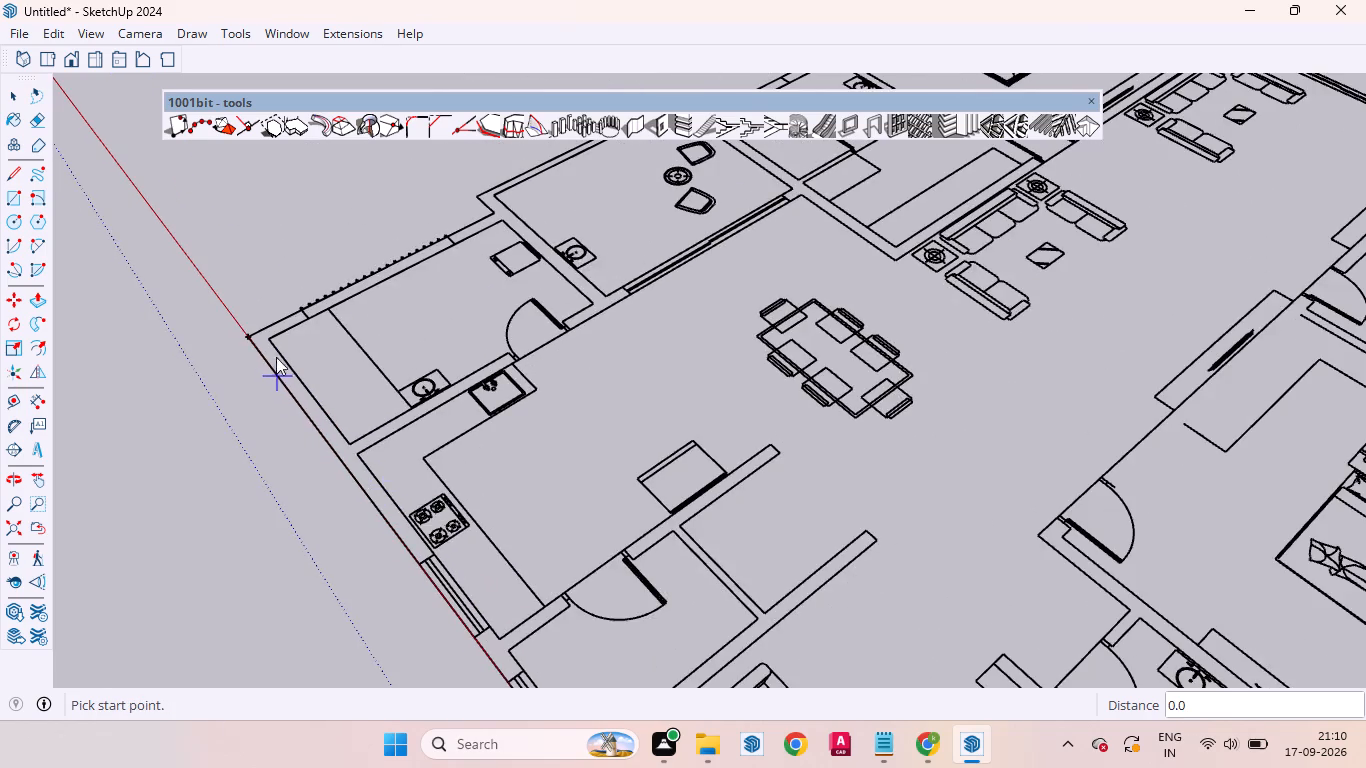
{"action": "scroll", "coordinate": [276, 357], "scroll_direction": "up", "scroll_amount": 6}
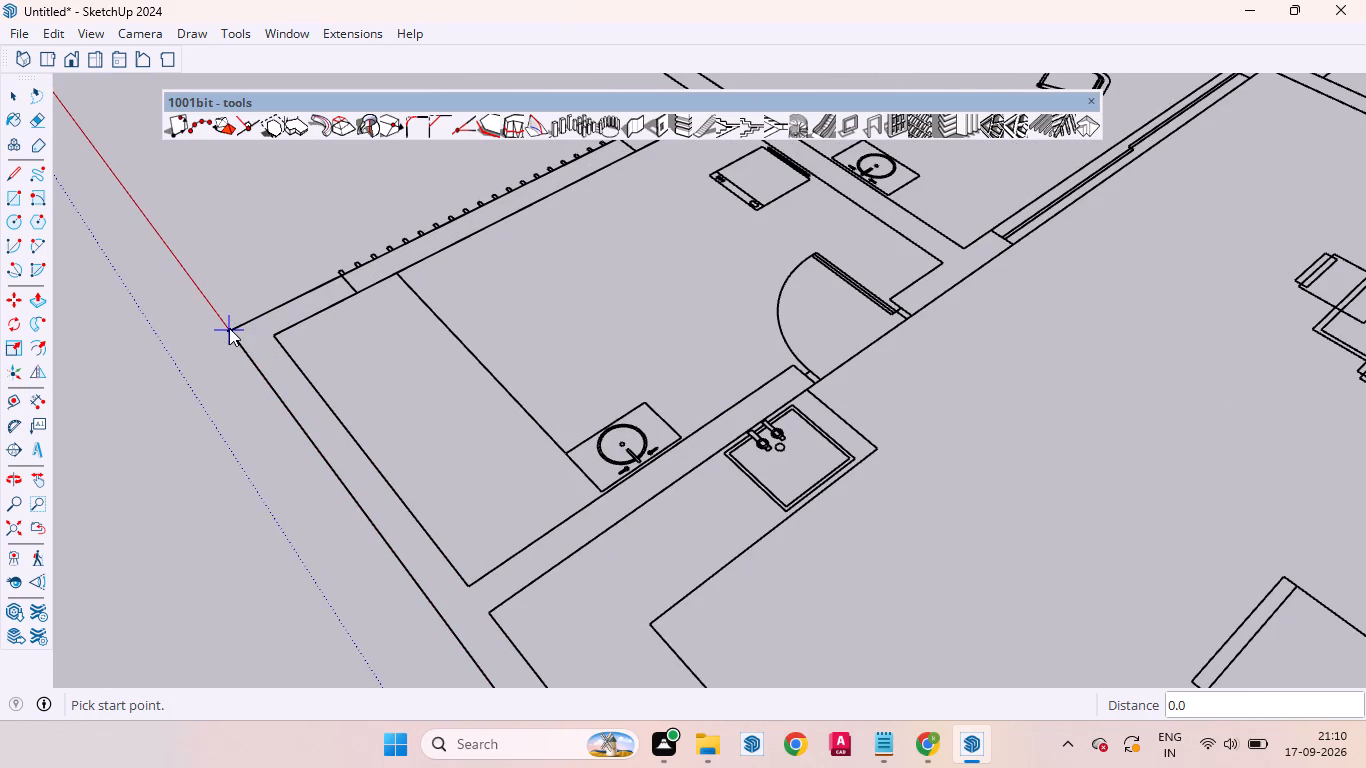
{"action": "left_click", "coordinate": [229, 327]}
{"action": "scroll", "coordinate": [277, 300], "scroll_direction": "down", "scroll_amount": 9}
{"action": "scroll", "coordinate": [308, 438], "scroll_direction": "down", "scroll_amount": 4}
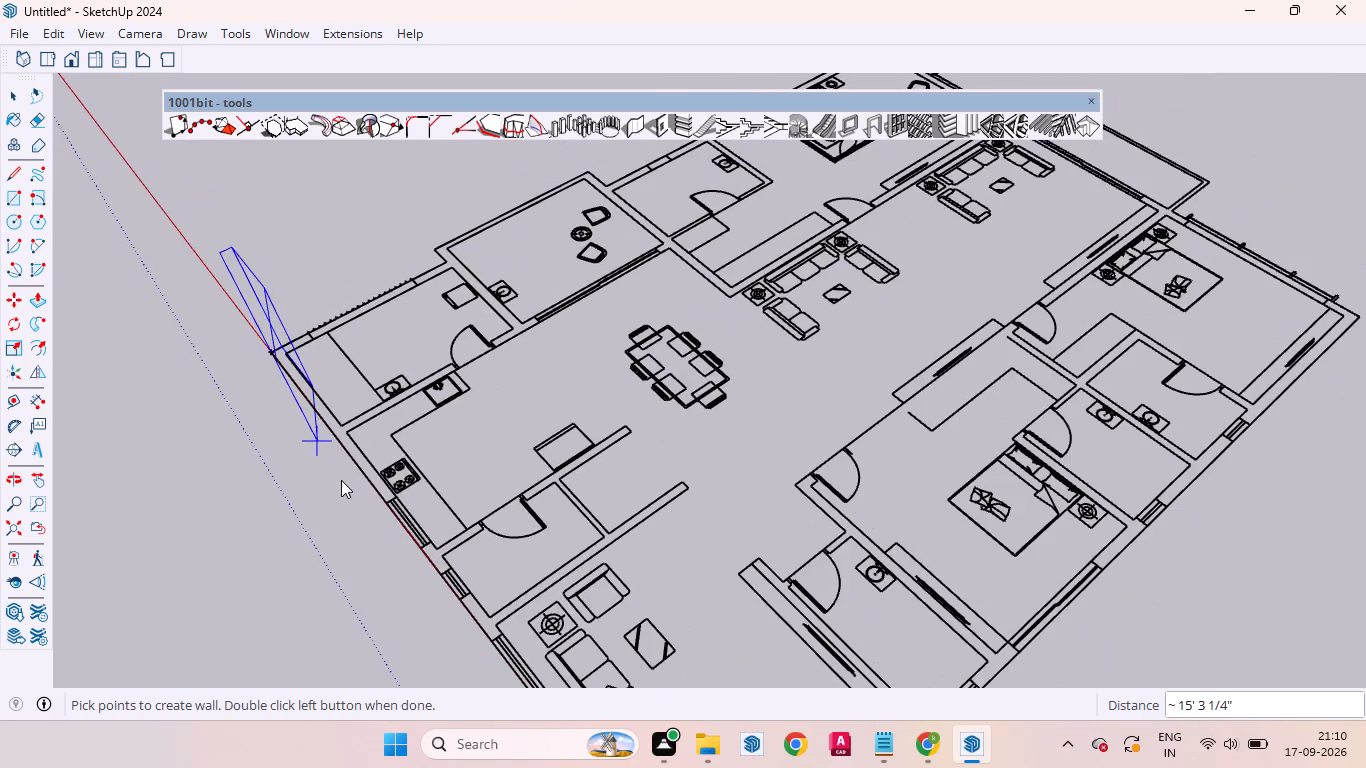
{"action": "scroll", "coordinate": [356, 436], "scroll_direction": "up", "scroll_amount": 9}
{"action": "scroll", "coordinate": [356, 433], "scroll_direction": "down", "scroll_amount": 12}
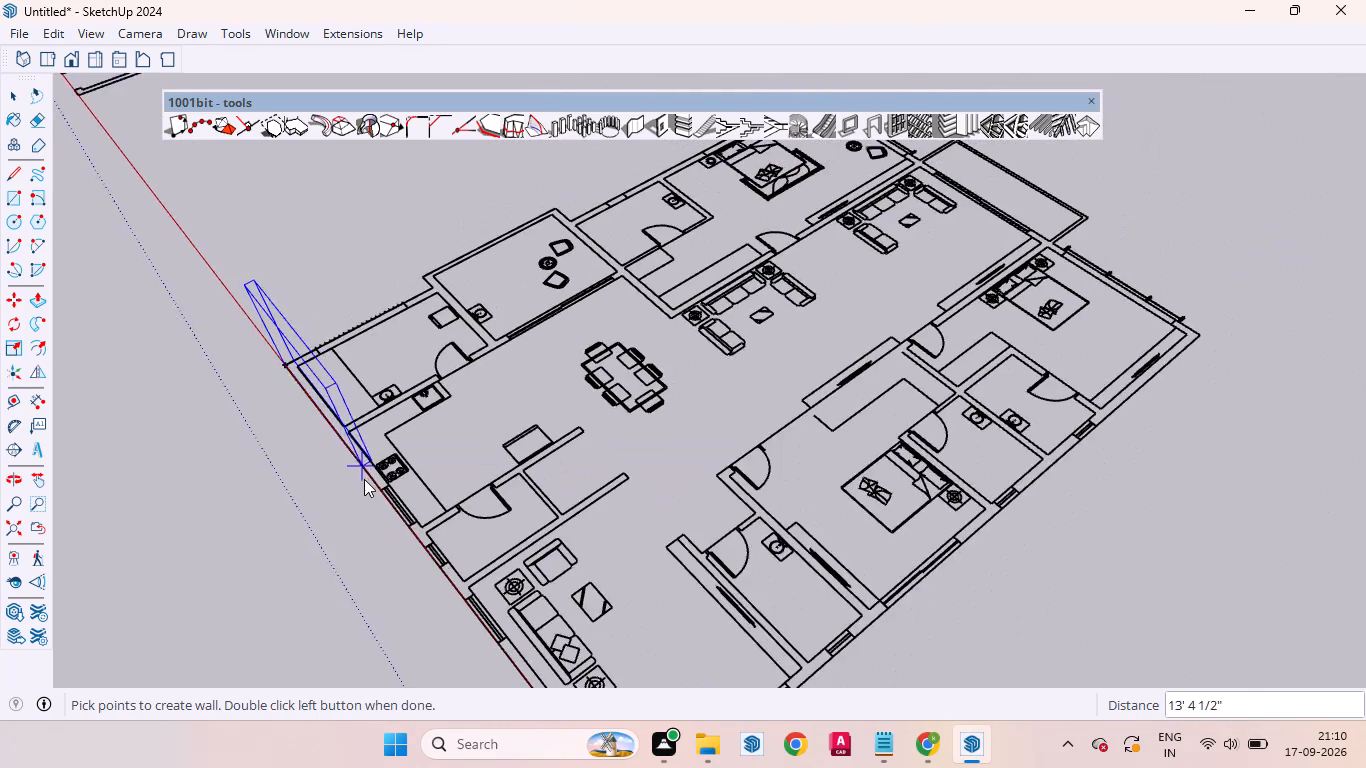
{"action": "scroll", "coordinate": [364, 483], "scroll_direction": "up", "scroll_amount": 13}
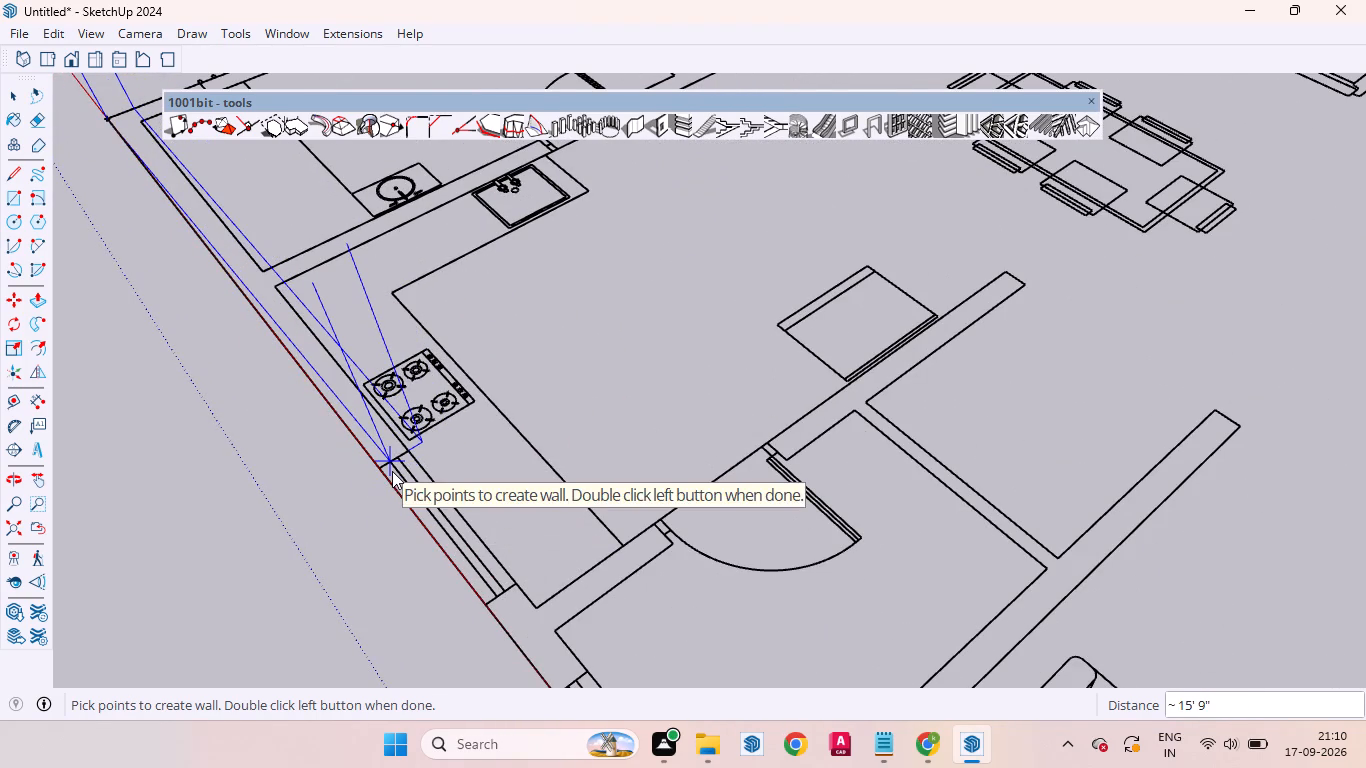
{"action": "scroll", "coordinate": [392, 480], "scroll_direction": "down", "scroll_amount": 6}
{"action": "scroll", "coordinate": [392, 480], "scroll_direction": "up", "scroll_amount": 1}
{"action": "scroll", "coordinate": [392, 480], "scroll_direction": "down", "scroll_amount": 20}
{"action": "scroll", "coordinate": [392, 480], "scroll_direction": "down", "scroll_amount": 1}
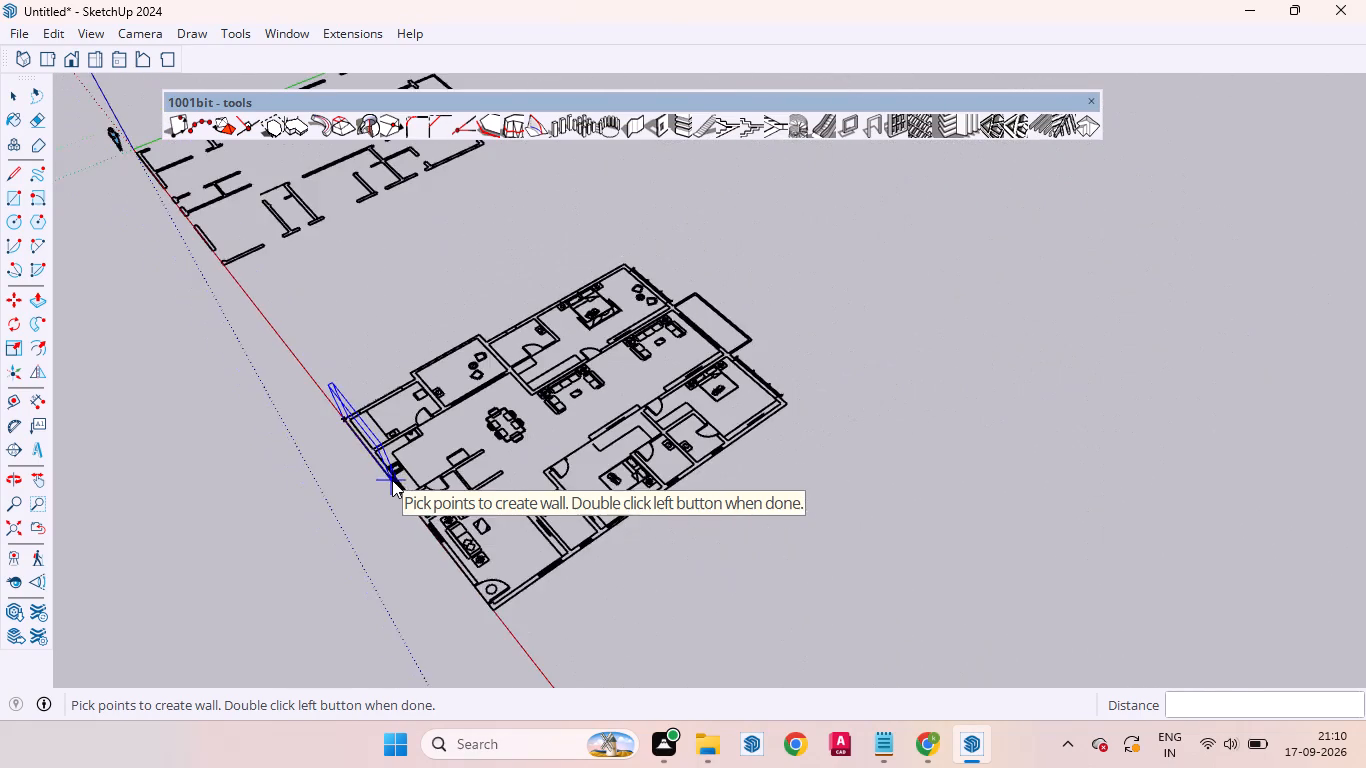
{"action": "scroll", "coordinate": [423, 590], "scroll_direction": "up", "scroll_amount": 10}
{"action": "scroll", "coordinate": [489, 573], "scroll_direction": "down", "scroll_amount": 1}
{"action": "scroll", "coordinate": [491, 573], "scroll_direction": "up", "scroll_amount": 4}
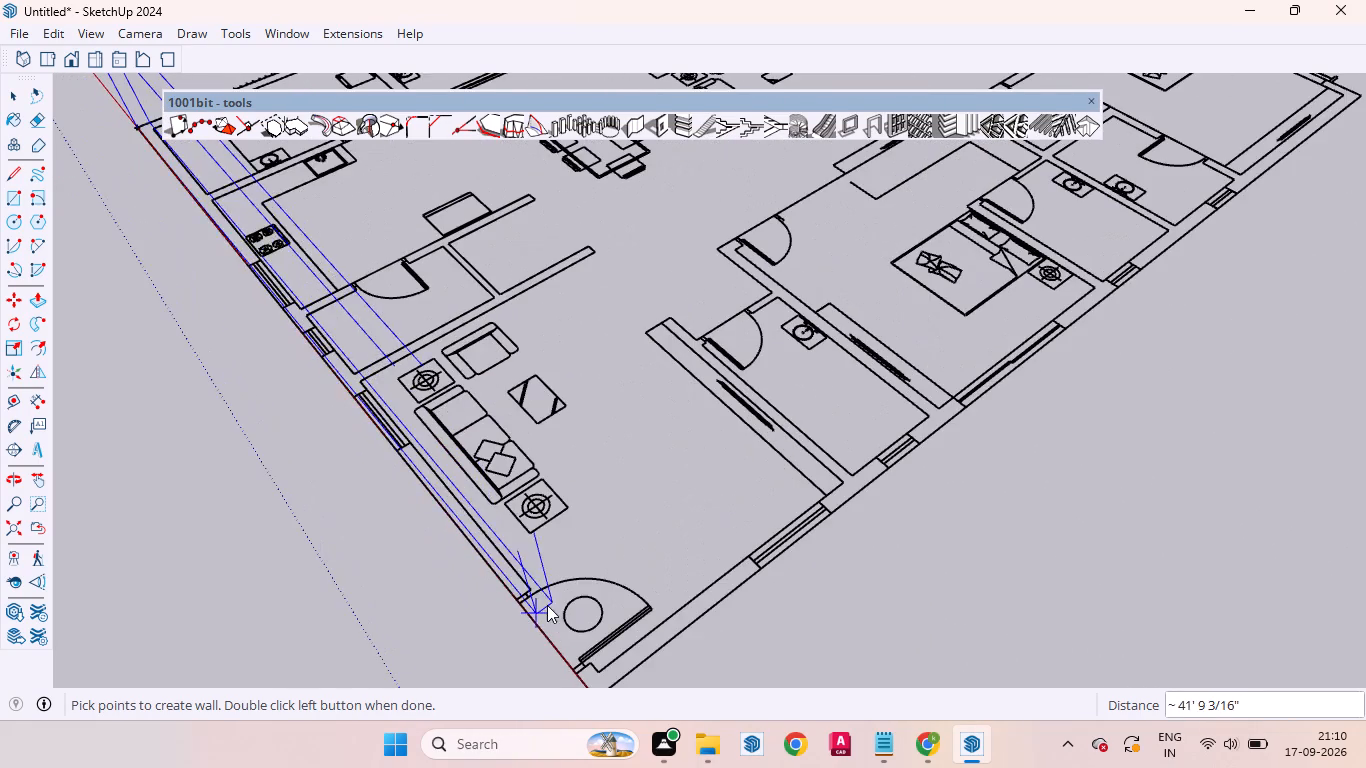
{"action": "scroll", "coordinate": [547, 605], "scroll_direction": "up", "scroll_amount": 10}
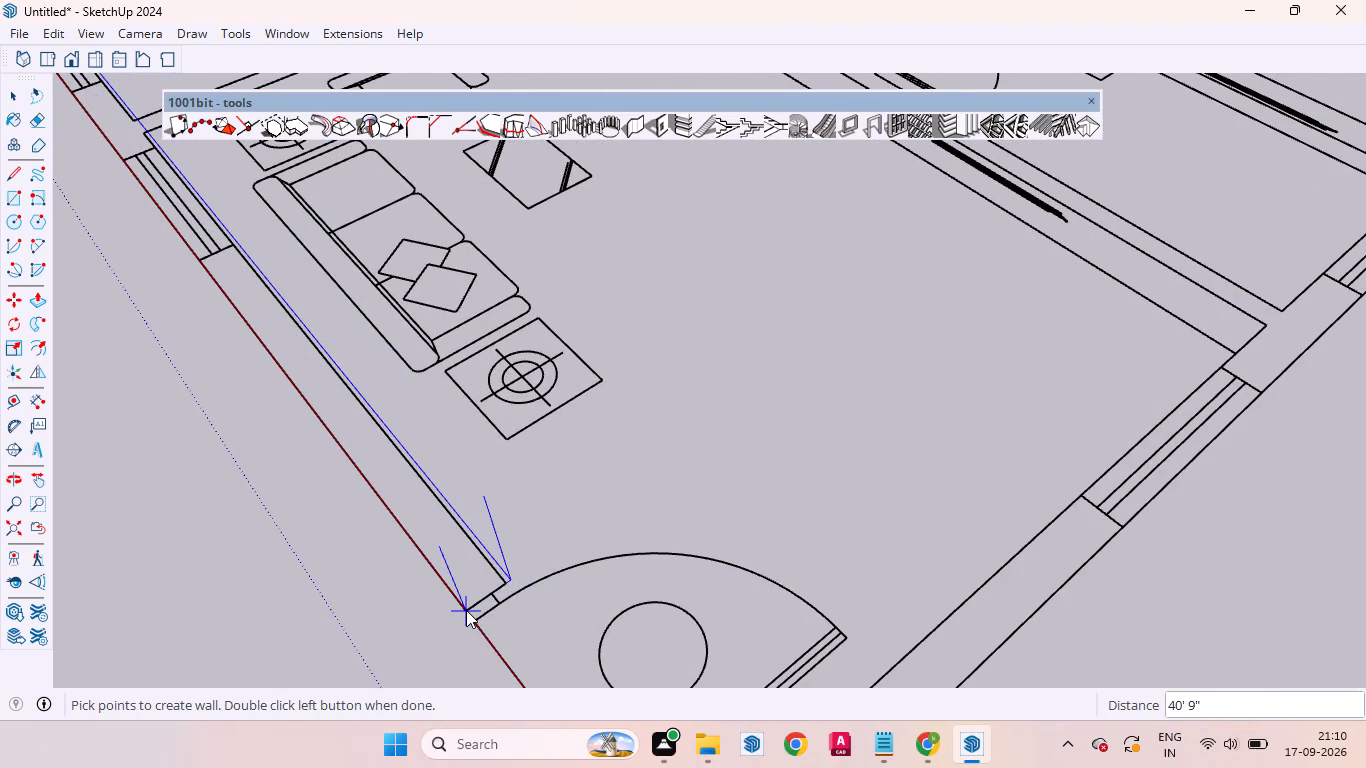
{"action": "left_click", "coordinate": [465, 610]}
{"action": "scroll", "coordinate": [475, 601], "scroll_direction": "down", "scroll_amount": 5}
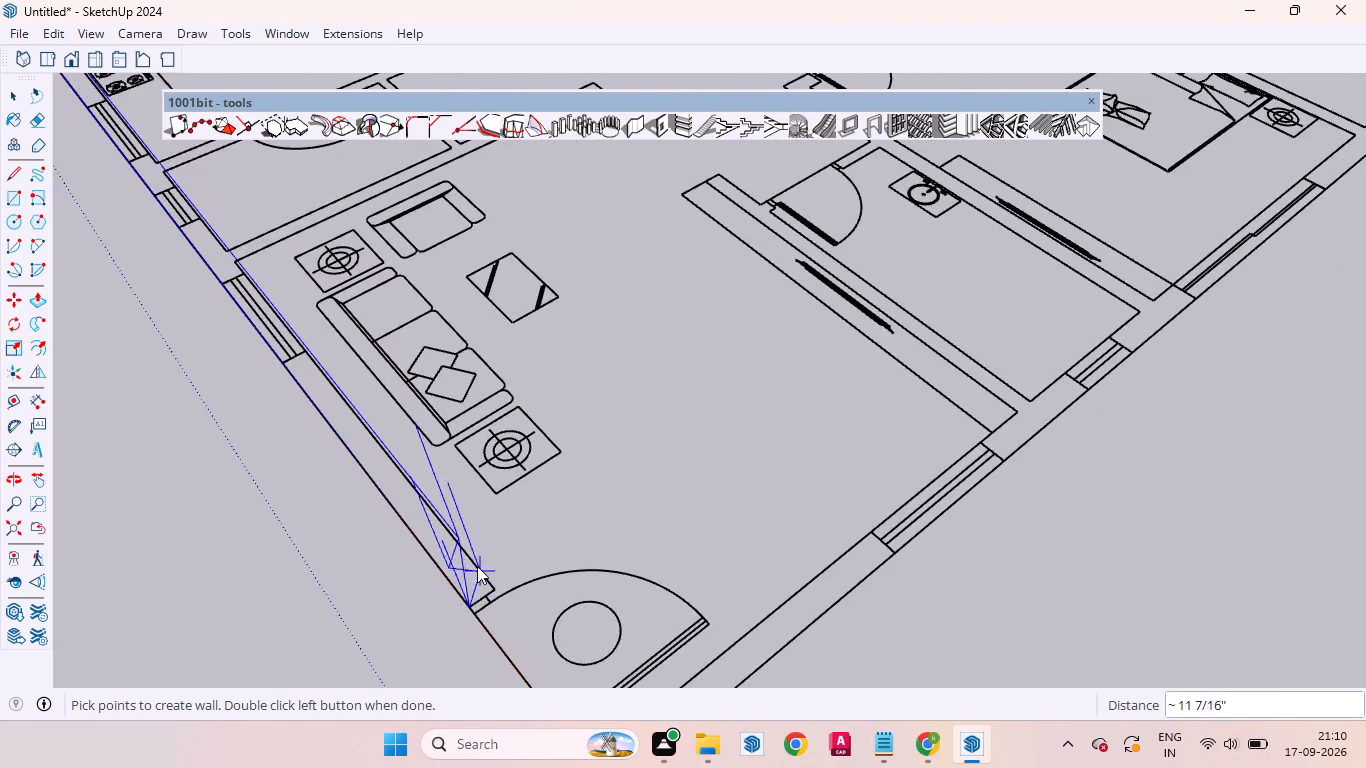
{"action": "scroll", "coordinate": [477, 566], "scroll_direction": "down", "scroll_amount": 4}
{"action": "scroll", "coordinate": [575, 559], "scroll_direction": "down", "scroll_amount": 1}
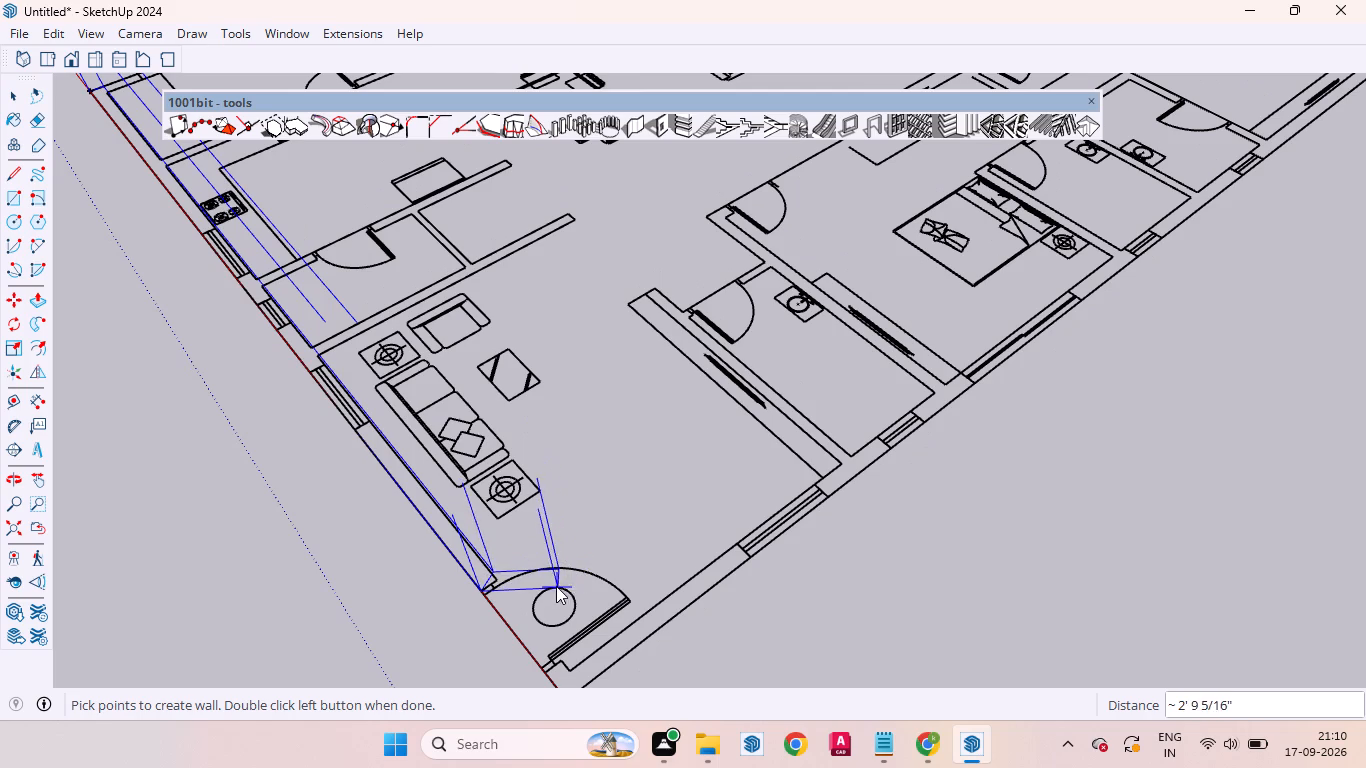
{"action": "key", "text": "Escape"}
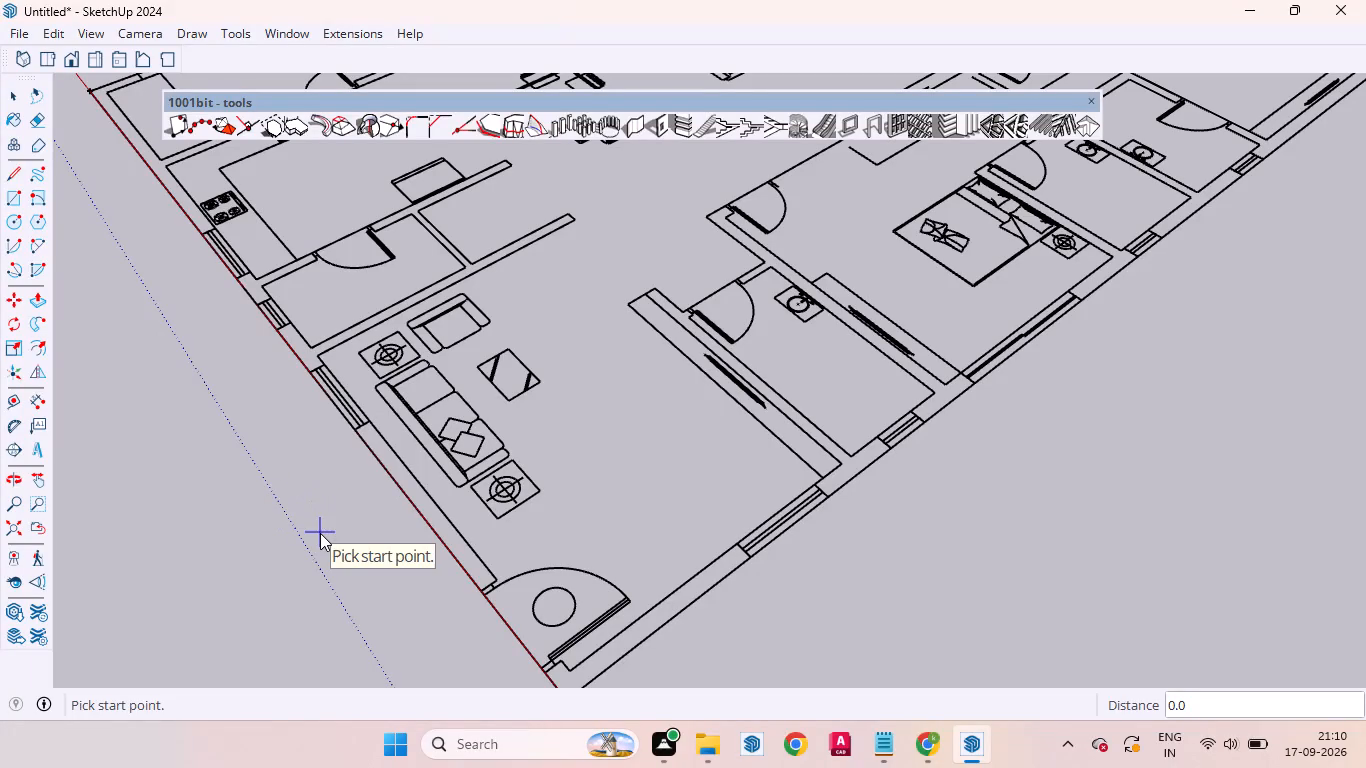
Switch to the top view and examine the furnished floor plan, ending close on the utility room's outer wall corner.
{"action": "scroll", "coordinate": [412, 373], "scroll_direction": "down", "scroll_amount": 2}
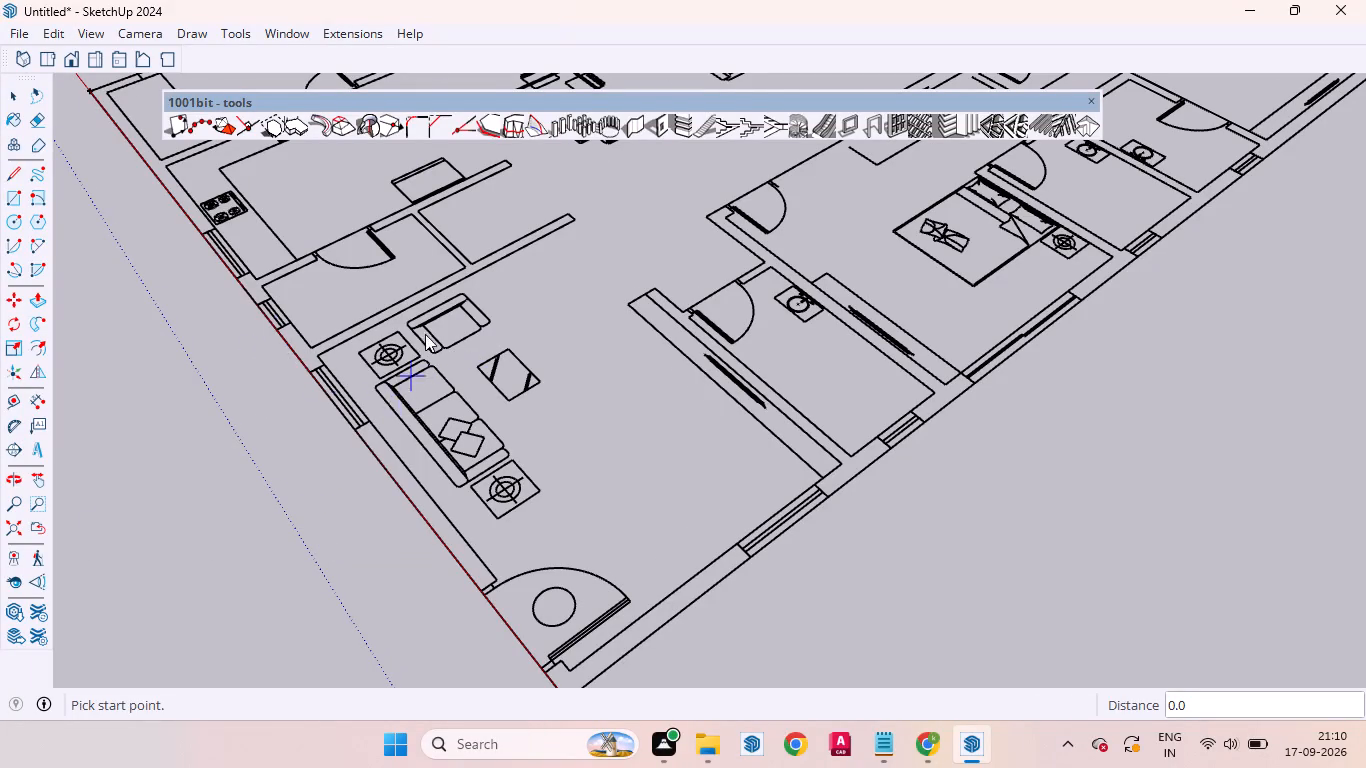
{"action": "scroll", "coordinate": [425, 334], "scroll_direction": "down", "scroll_amount": 5}
{"action": "scroll", "coordinate": [364, 254], "scroll_direction": "up", "scroll_amount": 4}
{"action": "scroll", "coordinate": [331, 300], "scroll_direction": "down", "scroll_amount": 4}
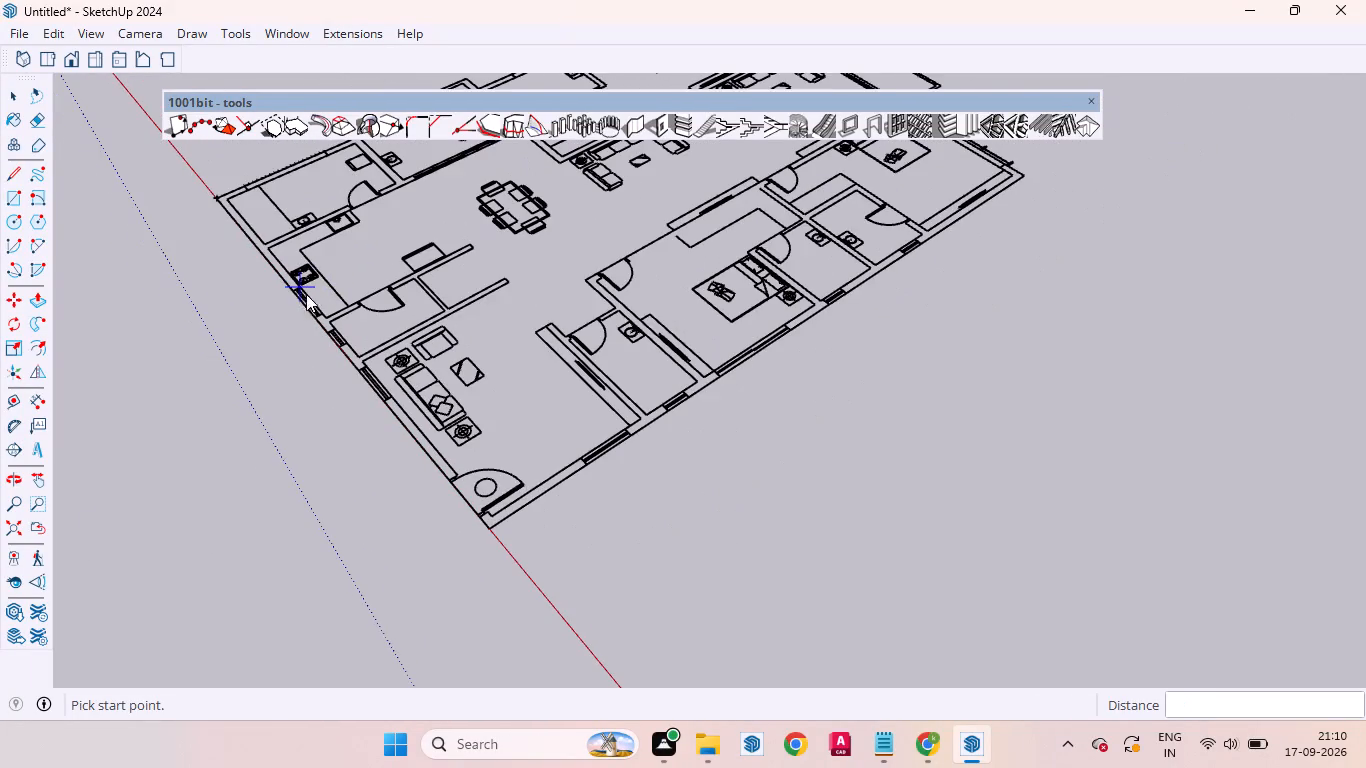
{"action": "middle_click_drag", "start_coordinate": [332, 248], "coordinate": [361, 450]}
{"action": "scroll", "coordinate": [332, 251], "scroll_direction": "up", "scroll_amount": 1}
{"action": "scroll", "coordinate": [382, 277], "scroll_direction": "down", "scroll_amount": 10}
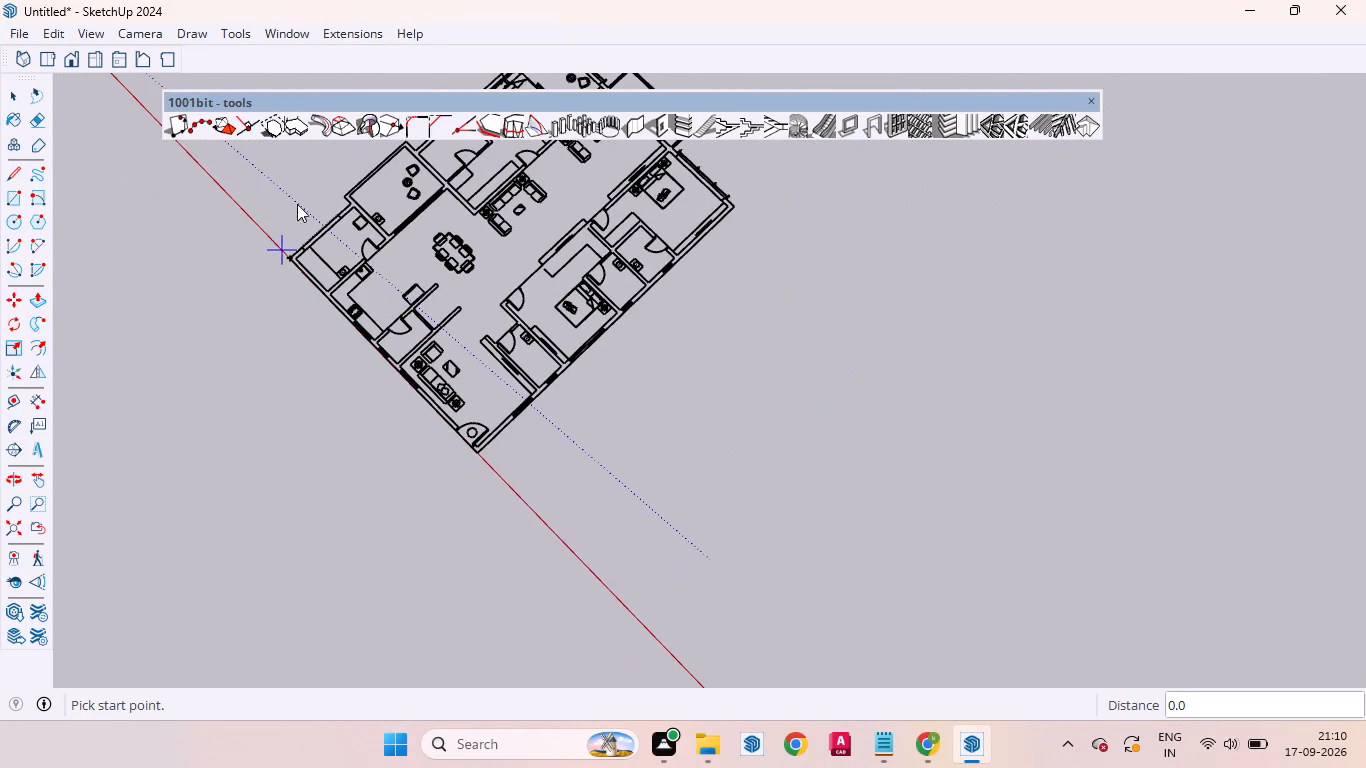
{"action": "left_click", "coordinate": [41, 55]}
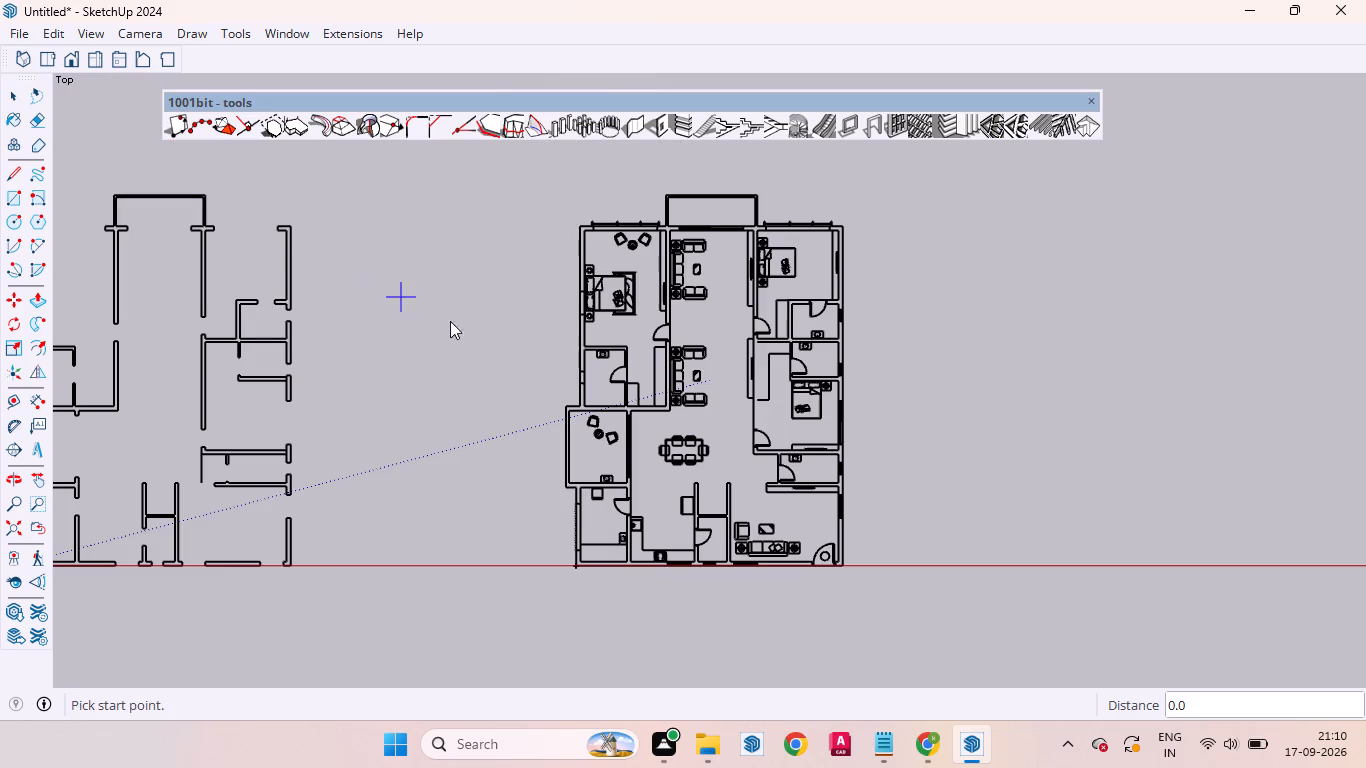
{"action": "scroll", "coordinate": [524, 487], "scroll_direction": "up", "scroll_amount": 7}
{"action": "scroll", "coordinate": [617, 525], "scroll_direction": "up", "scroll_amount": 2}
{"action": "scroll", "coordinate": [486, 367], "scroll_direction": "down", "scroll_amount": 5}
{"action": "scroll", "coordinate": [556, 601], "scroll_direction": "up", "scroll_amount": 7}
{"action": "scroll", "coordinate": [491, 481], "scroll_direction": "up", "scroll_amount": 6}
{"action": "scroll", "coordinate": [489, 460], "scroll_direction": "down", "scroll_amount": 6}
{"action": "scroll", "coordinate": [484, 266], "scroll_direction": "up", "scroll_amount": 6}
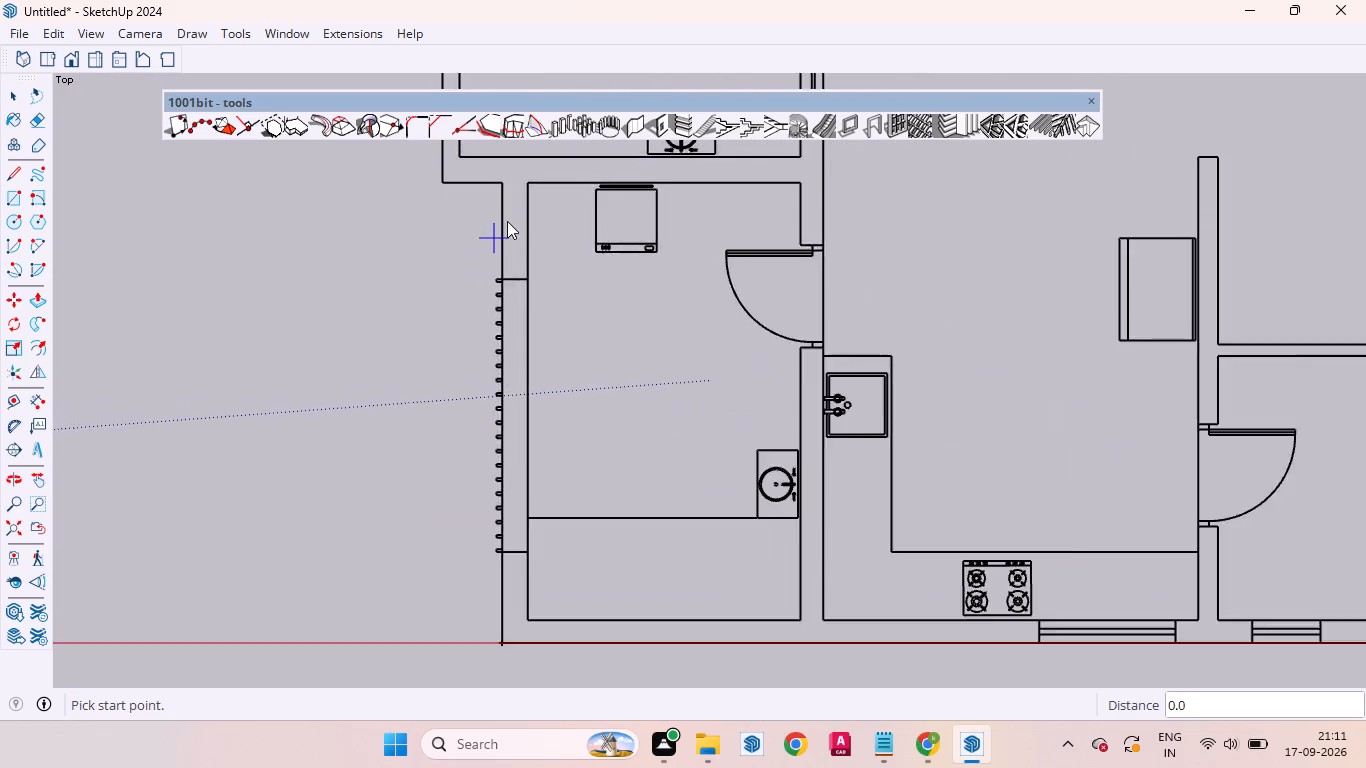
{"action": "scroll", "coordinate": [507, 220], "scroll_direction": "up", "scroll_amount": 5}
{"action": "scroll", "coordinate": [514, 248], "scroll_direction": "down", "scroll_amount": 18}
{"action": "scroll", "coordinate": [553, 408], "scroll_direction": "up", "scroll_amount": 12}
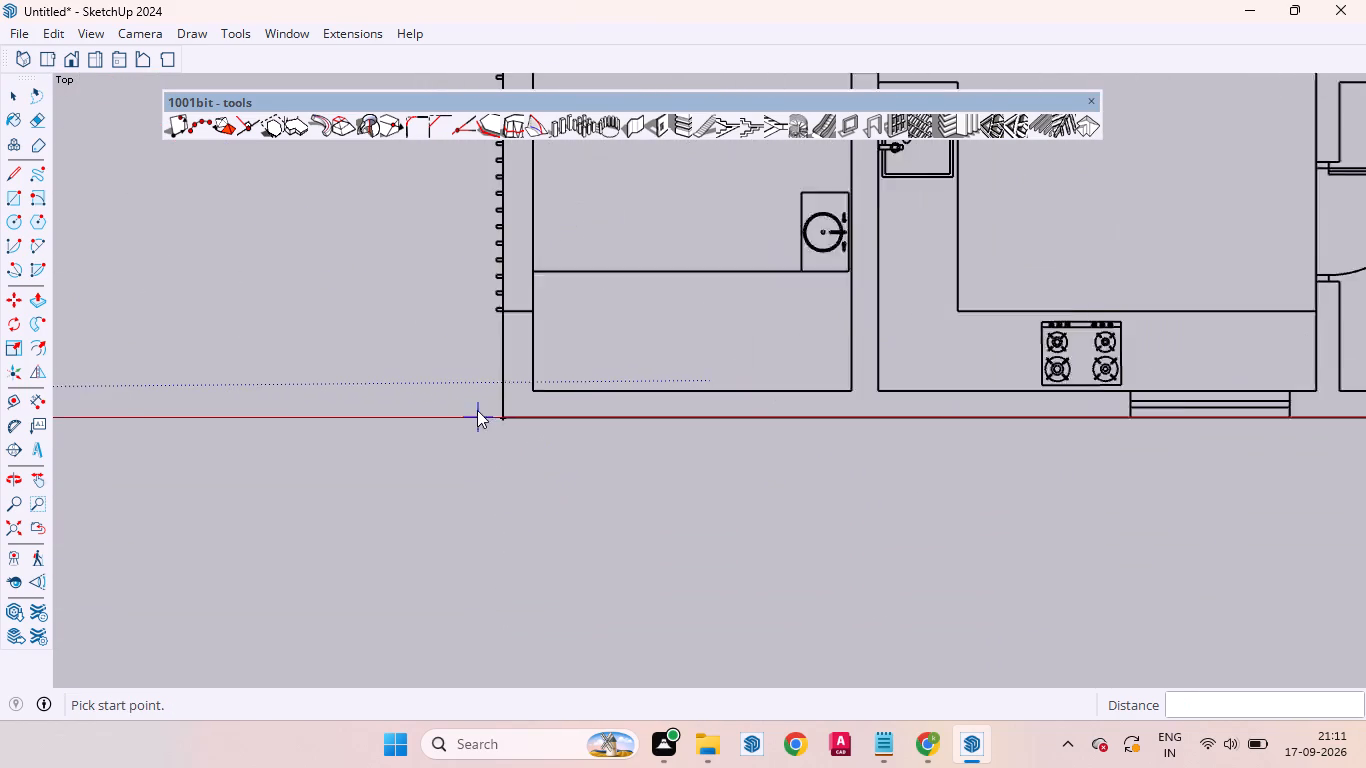
{"action": "scroll", "coordinate": [525, 414], "scroll_direction": "up", "scroll_amount": 4}
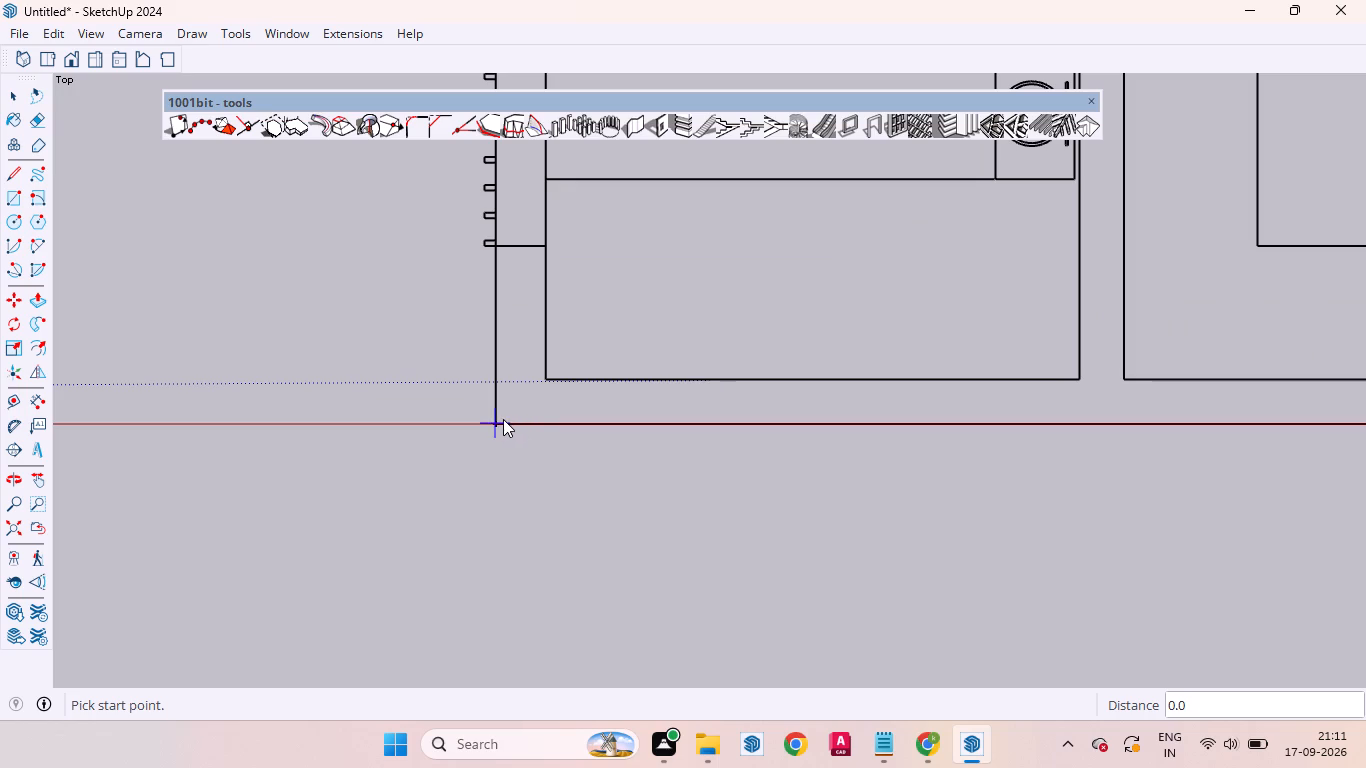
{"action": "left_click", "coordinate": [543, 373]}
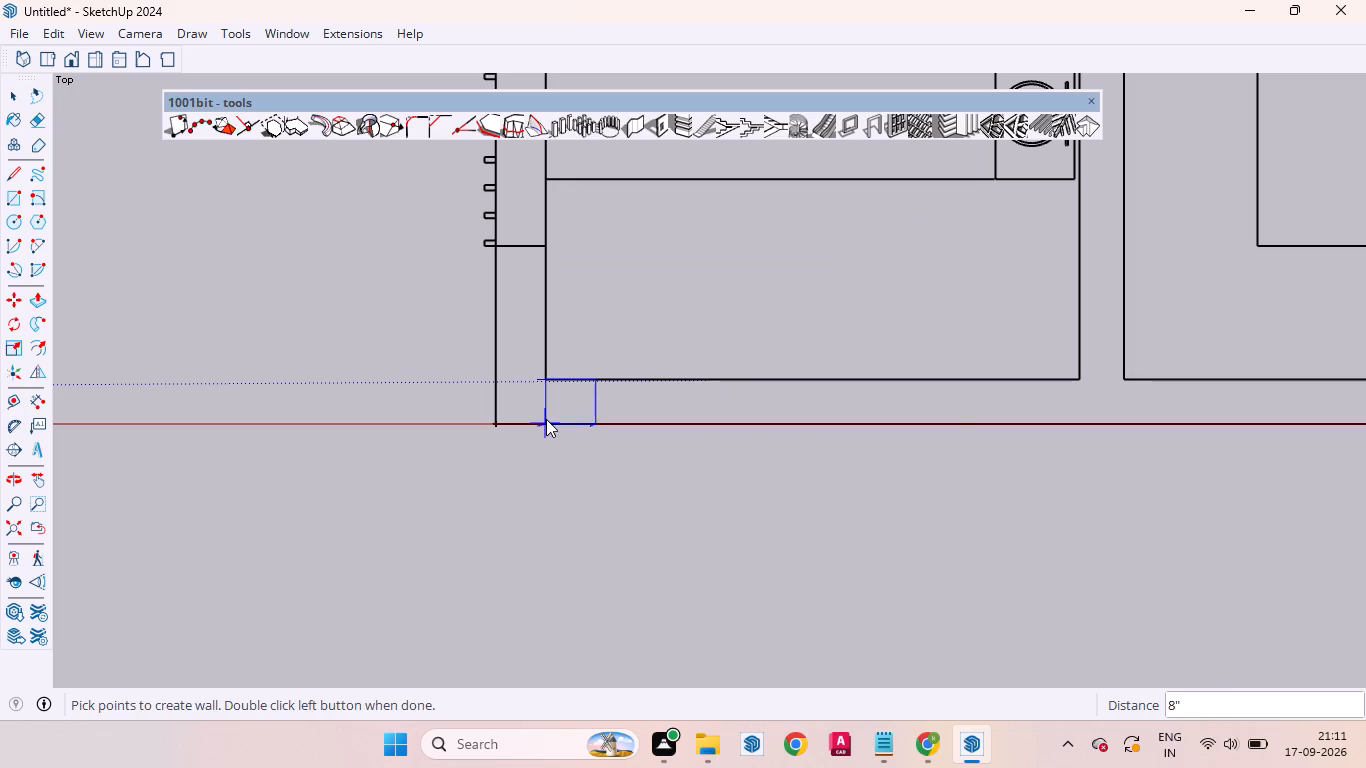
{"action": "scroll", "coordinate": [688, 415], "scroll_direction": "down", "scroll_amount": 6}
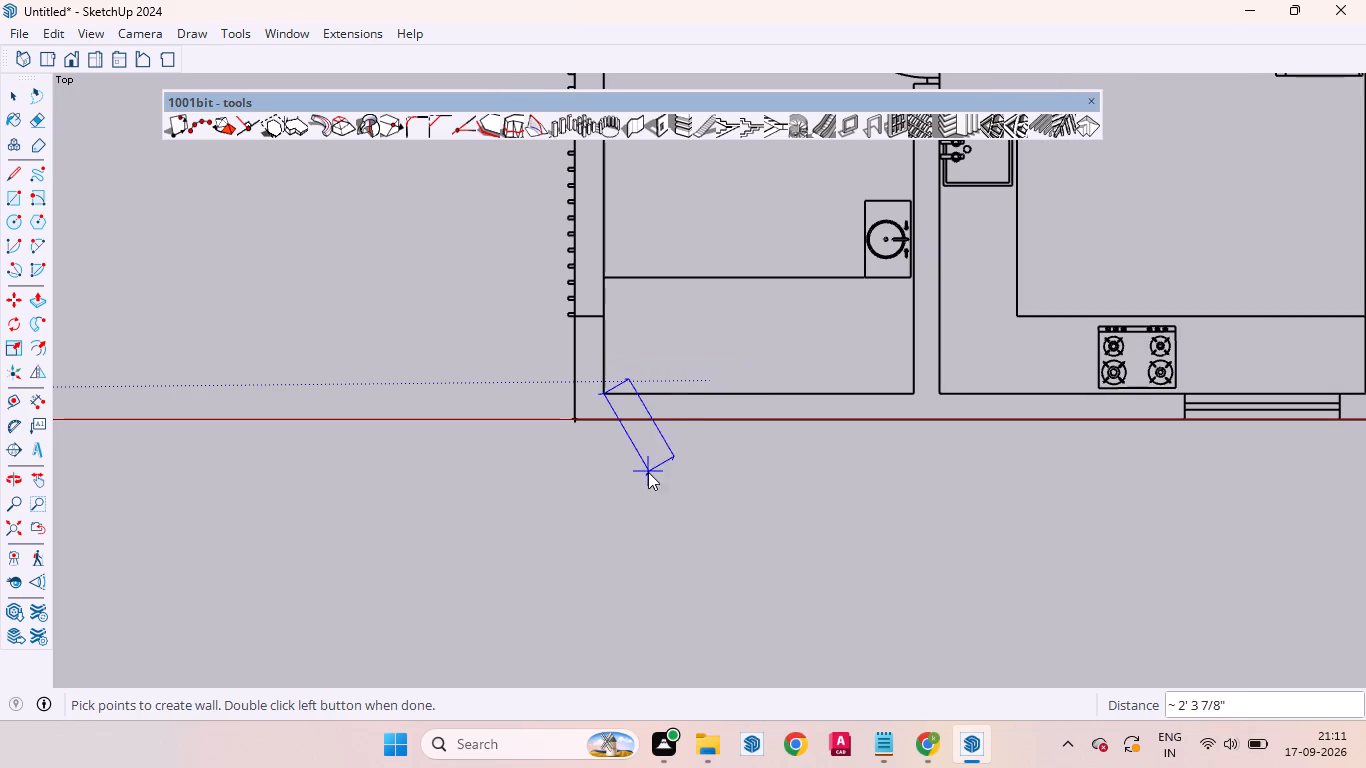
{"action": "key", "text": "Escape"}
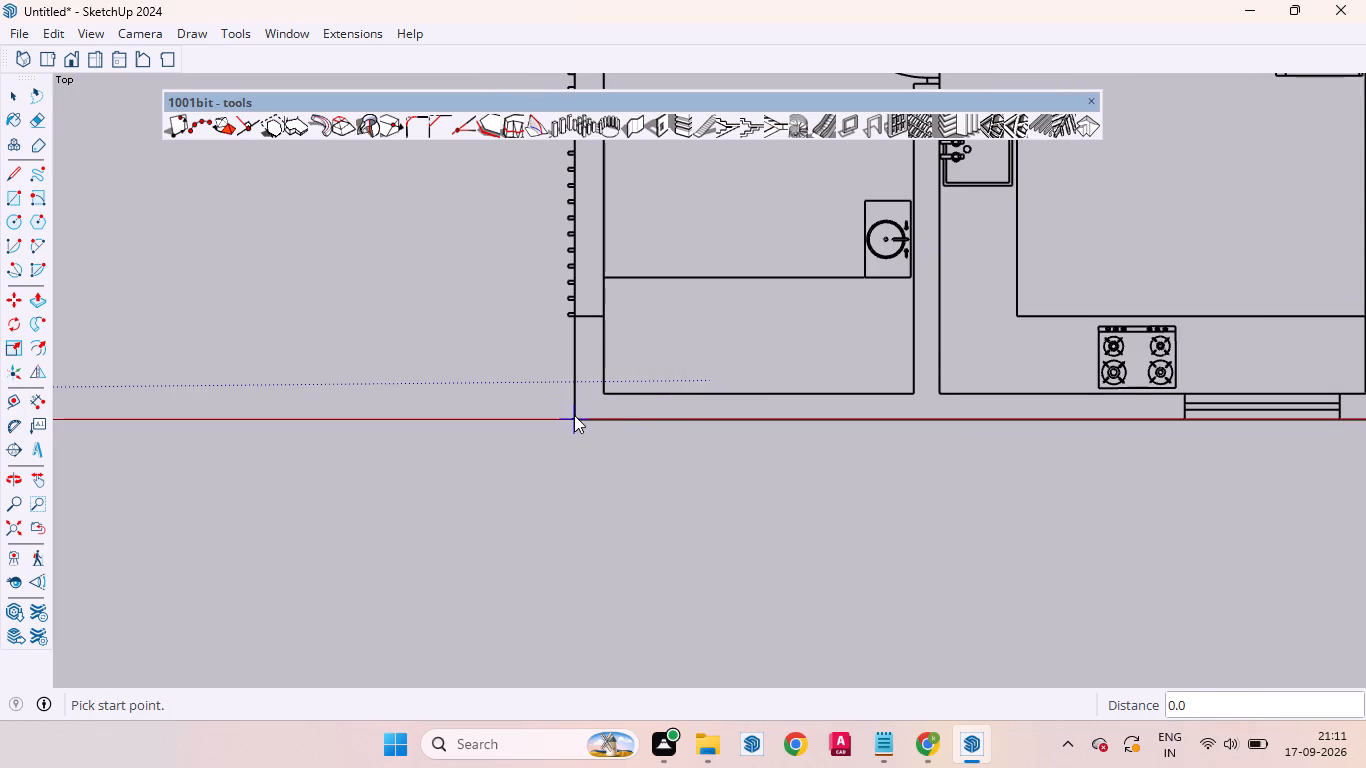
Build the wall from the utility room's outer corner along the kitchen and living room's outer edge to the entrance door, 40' 9" long.
{"action": "left_click", "coordinate": [574, 416]}
{"action": "scroll", "coordinate": [665, 395], "scroll_direction": "down", "scroll_amount": 18}
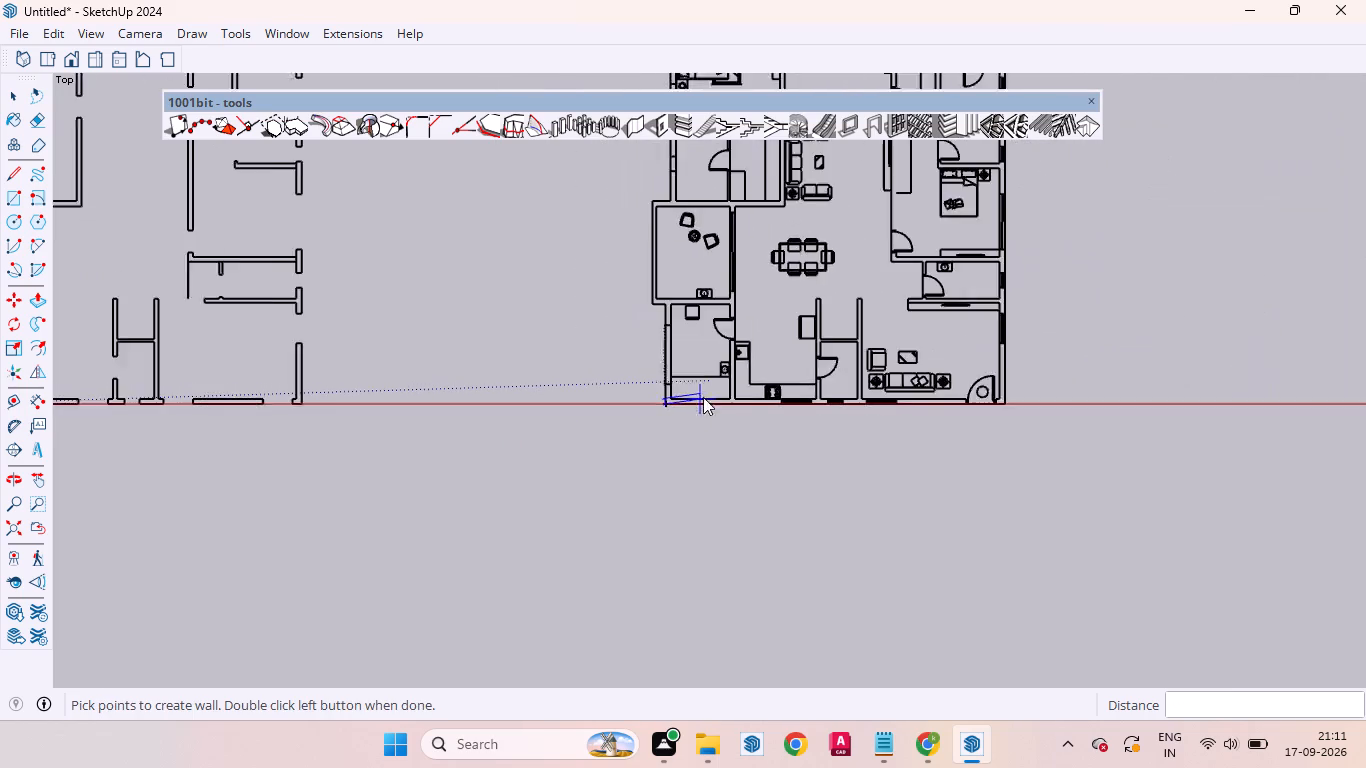
{"action": "scroll", "coordinate": [703, 397], "scroll_direction": "down", "scroll_amount": 5}
{"action": "scroll", "coordinate": [888, 391], "scroll_direction": "up", "scroll_amount": 20}
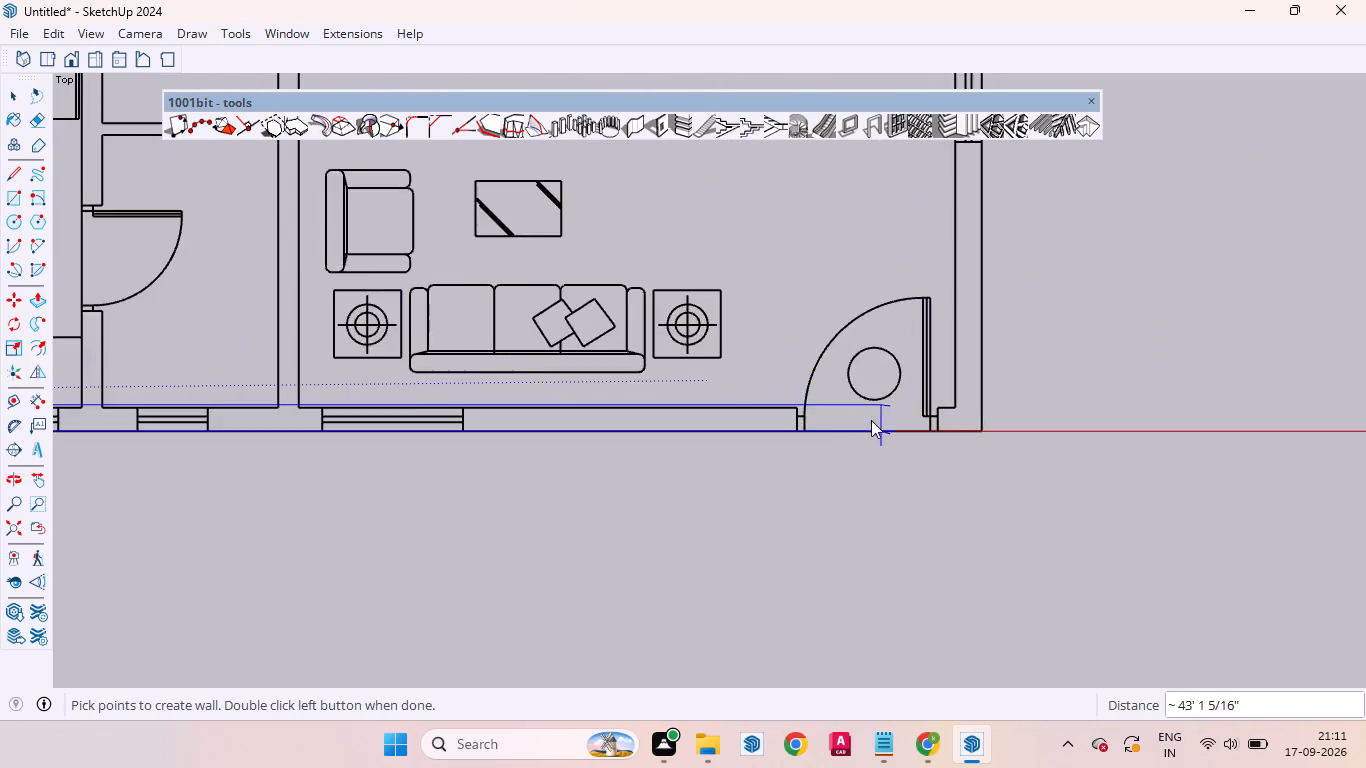
{"action": "scroll", "coordinate": [806, 409], "scroll_direction": "up", "scroll_amount": 6}
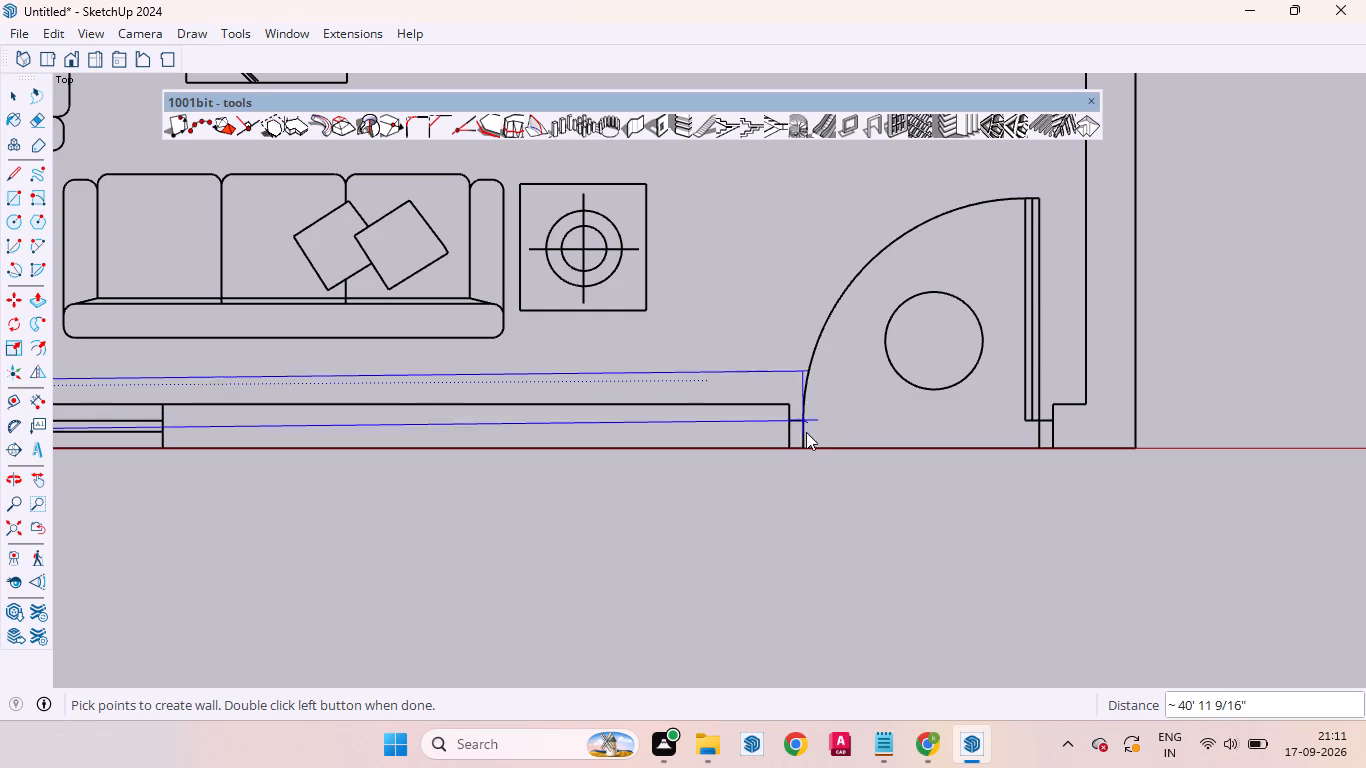
{"action": "scroll", "coordinate": [807, 441], "scroll_direction": "up", "scroll_amount": 5}
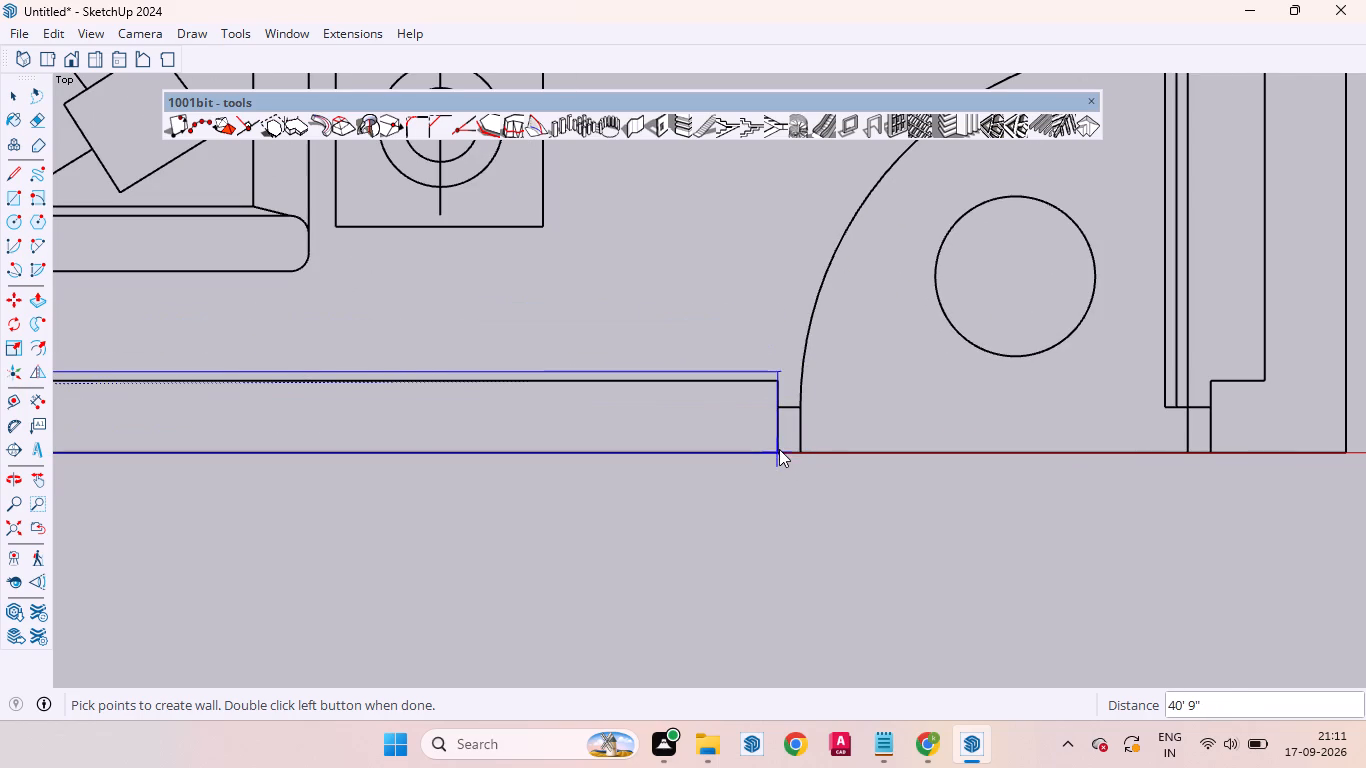
{"action": "double_click", "coordinate": [777, 453]}
{"action": "scroll", "coordinate": [766, 436], "scroll_direction": "down", "scroll_amount": 8}
{"action": "scroll", "coordinate": [736, 368], "scroll_direction": "up", "scroll_amount": 1}
{"action": "scroll", "coordinate": [736, 370], "scroll_direction": "down", "scroll_amount": 8}
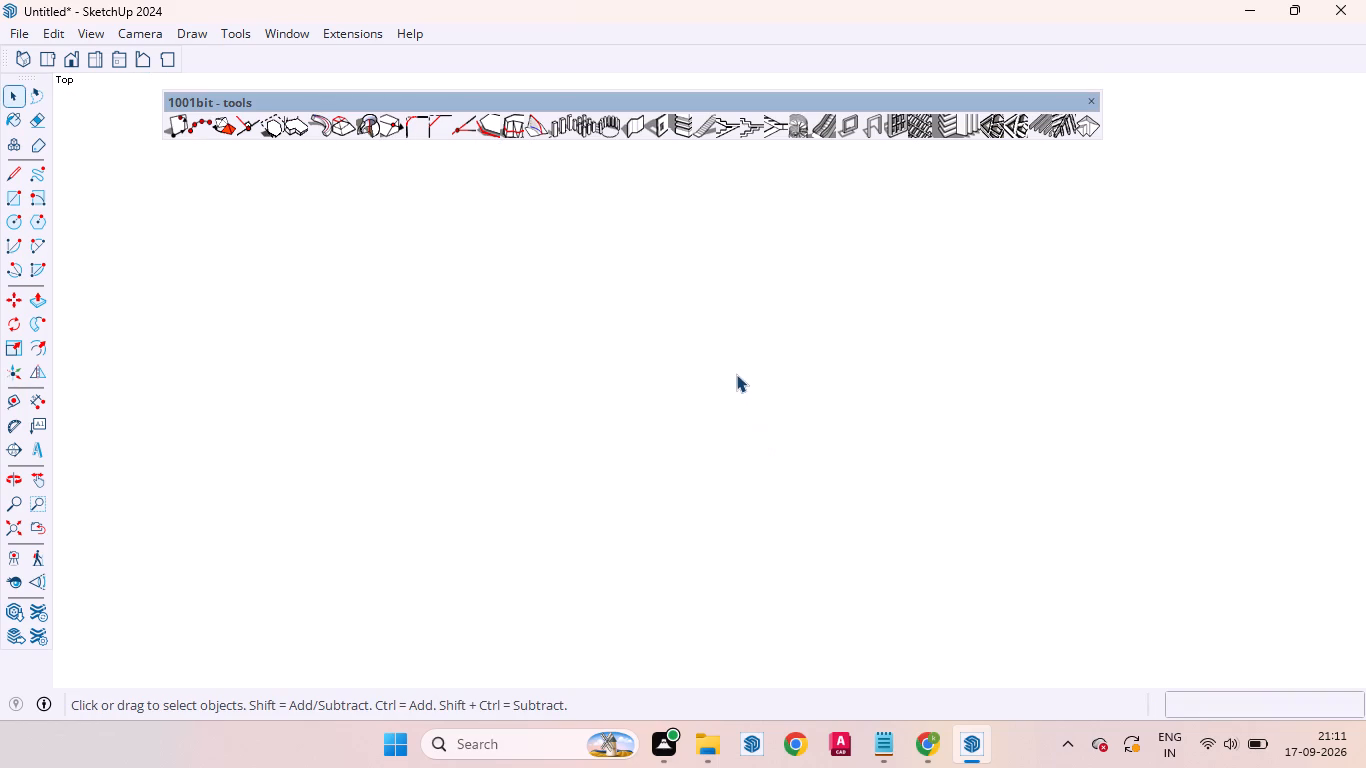
{"action": "scroll", "coordinate": [736, 374], "scroll_direction": "down", "scroll_amount": 10}
Build a 9" thick, 9' high wall from the entrance door's far side around the outer corner to the living room's first side window.
{"action": "left_click", "coordinate": [23, 65]}
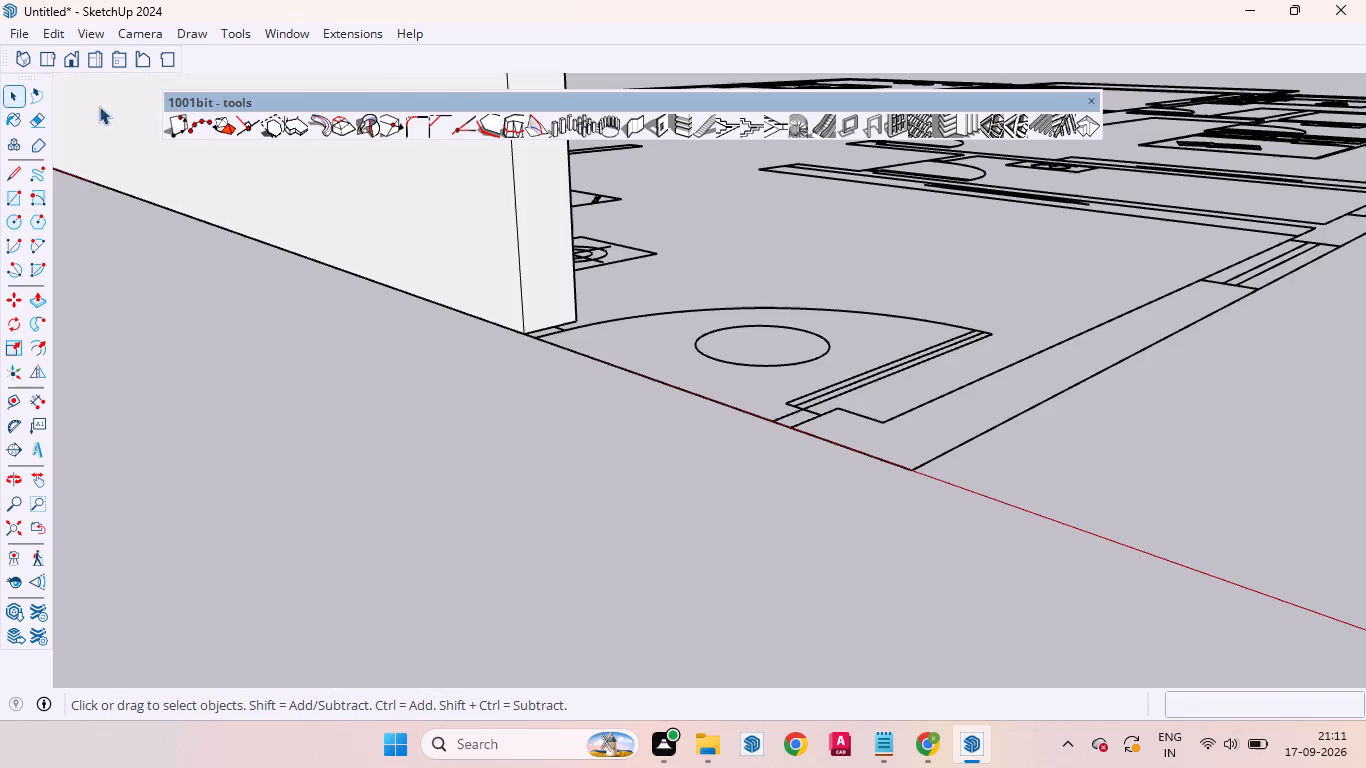
{"action": "scroll", "coordinate": [248, 224], "scroll_direction": "down", "scroll_amount": 12}
{"action": "scroll", "coordinate": [454, 281], "scroll_direction": "down", "scroll_amount": 11}
{"action": "scroll", "coordinate": [410, 234], "scroll_direction": "up", "scroll_amount": 6}
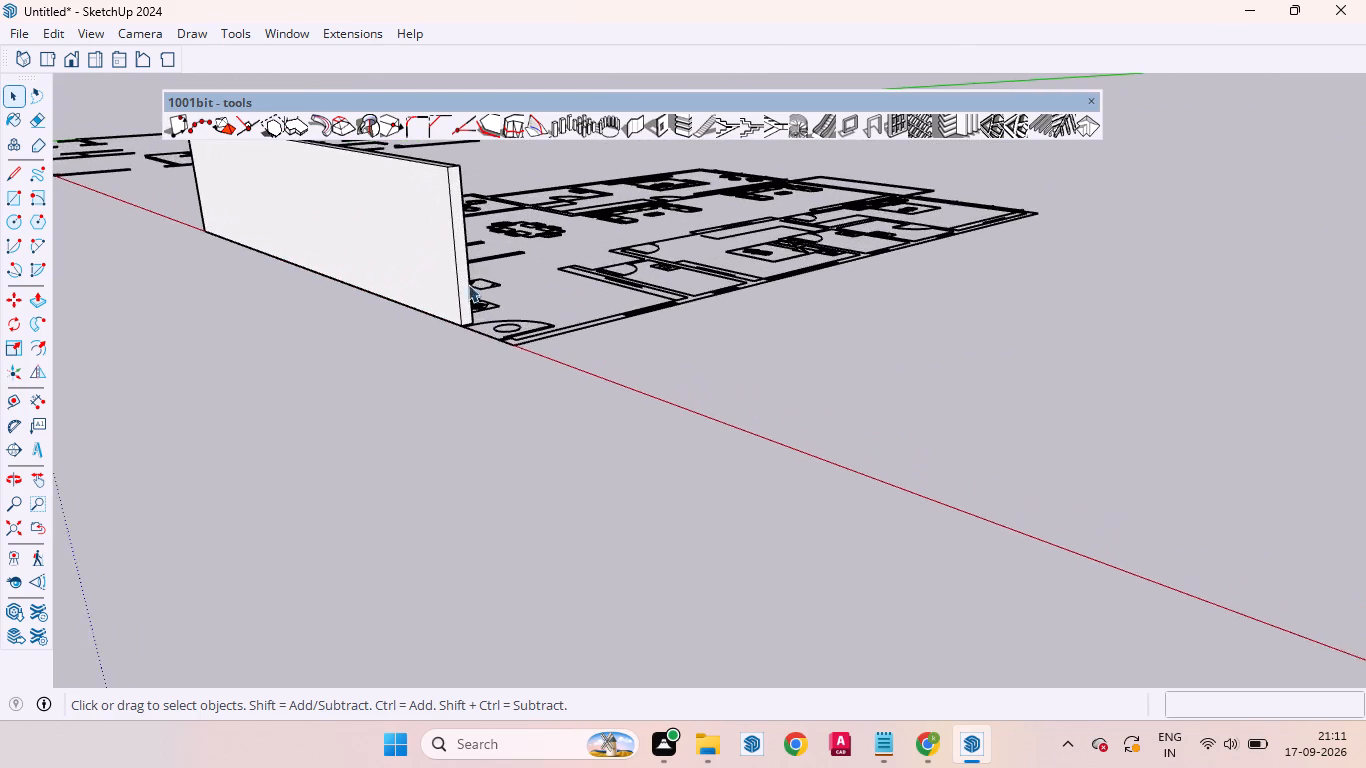
{"action": "scroll", "coordinate": [478, 284], "scroll_direction": "up", "scroll_amount": 1}
{"action": "middle_click_drag", "start_coordinate": [479, 294], "coordinate": [385, 363]}
{"action": "scroll", "coordinate": [399, 384], "scroll_direction": "up", "scroll_amount": 7}
{"action": "scroll", "coordinate": [395, 492], "scroll_direction": "up", "scroll_amount": 5}
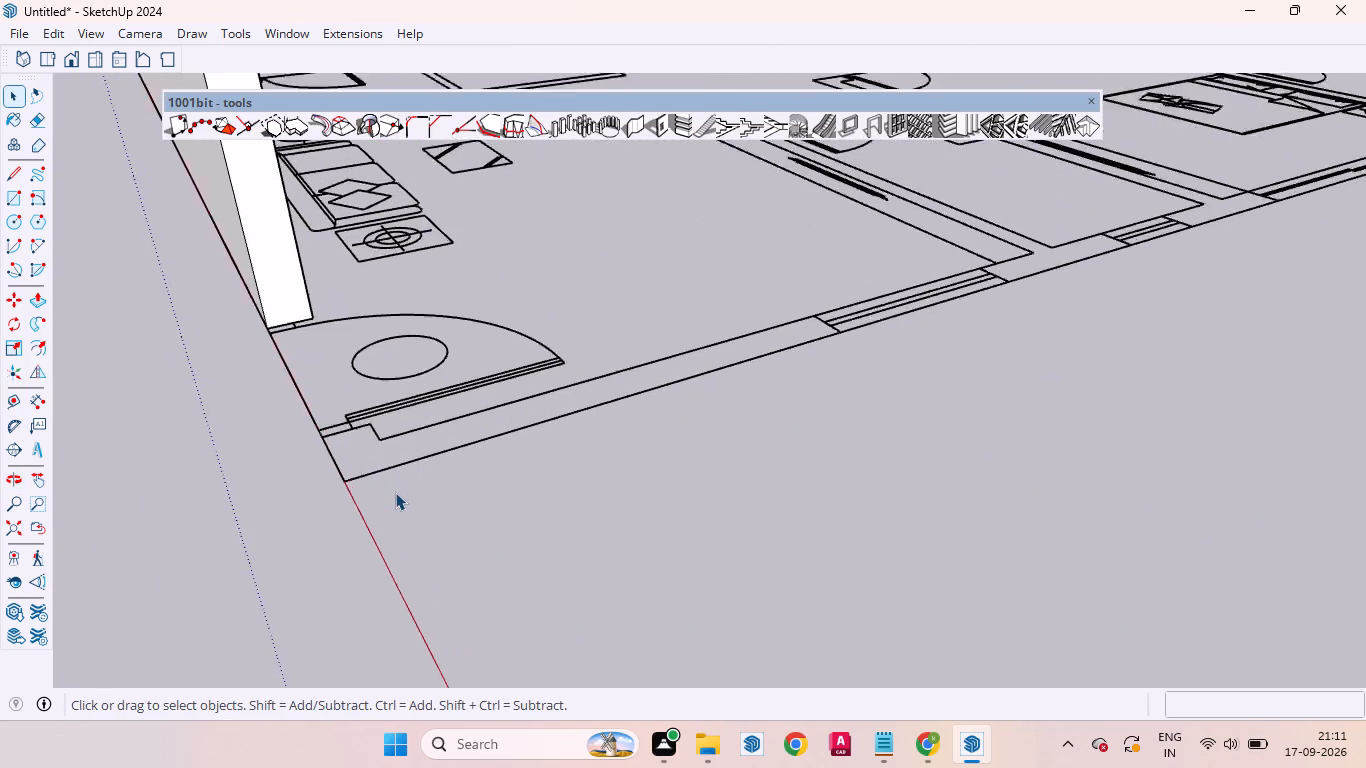
{"action": "scroll", "coordinate": [395, 492], "scroll_direction": "up", "scroll_amount": 9}
{"action": "scroll", "coordinate": [367, 420], "scroll_direction": "down", "scroll_amount": 7}
{"action": "scroll", "coordinate": [322, 407], "scroll_direction": "up", "scroll_amount": 9}
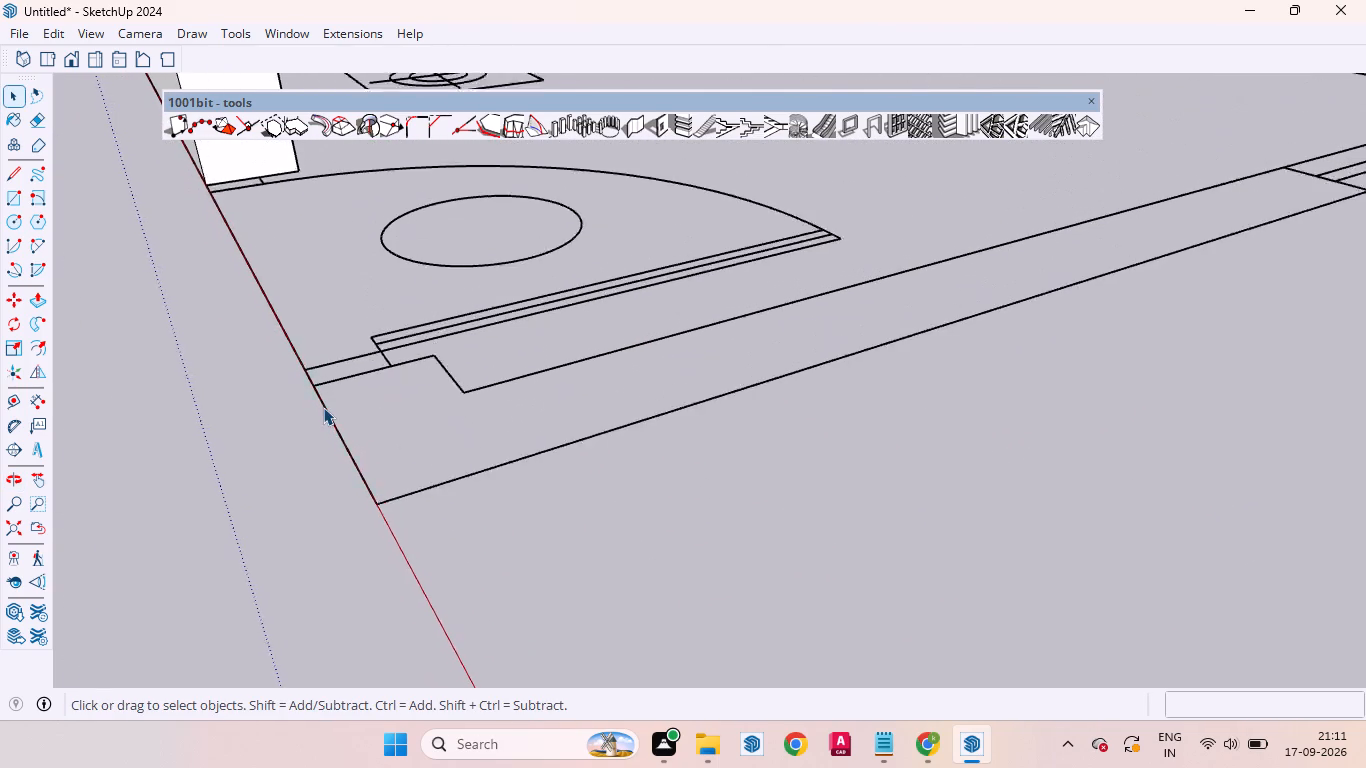
{"action": "scroll", "coordinate": [323, 407], "scroll_direction": "down", "scroll_amount": 2}
{"action": "scroll", "coordinate": [323, 407], "scroll_direction": "up", "scroll_amount": 4}
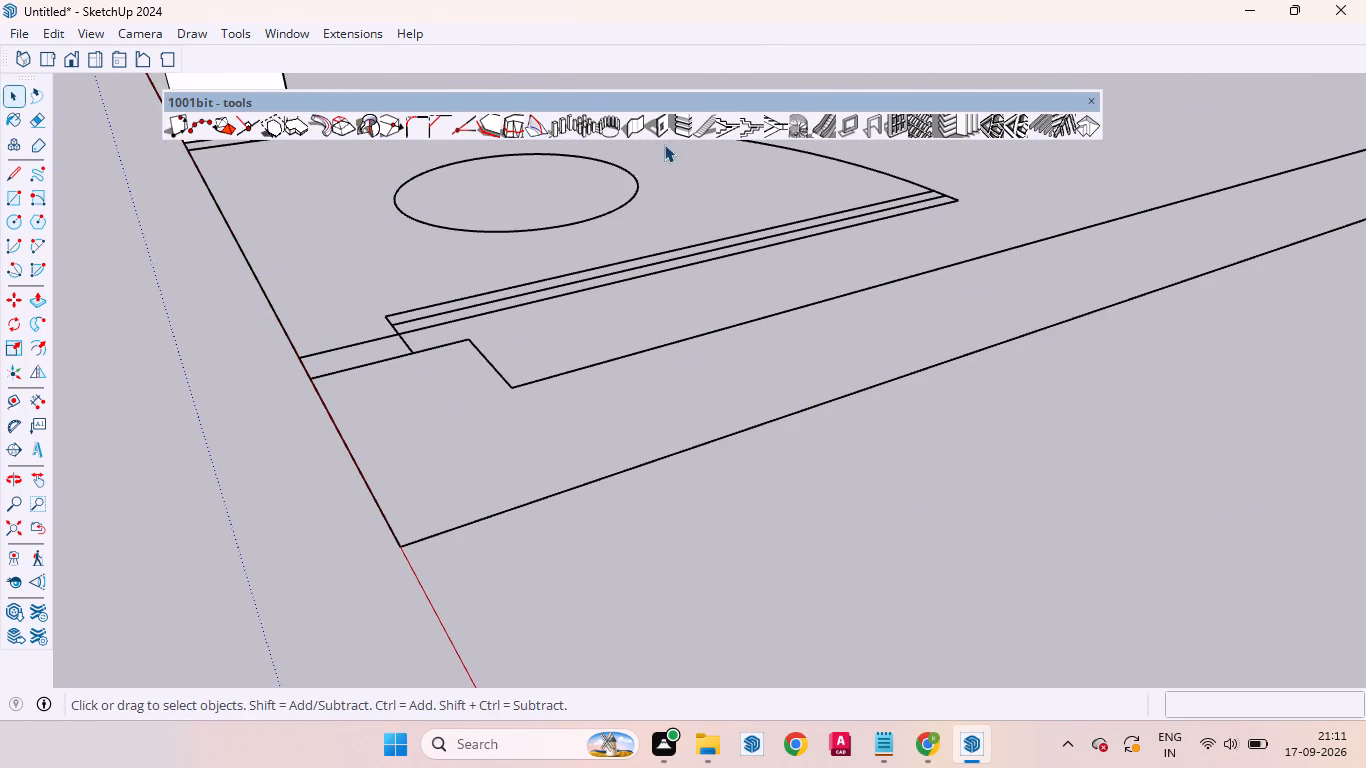
{"action": "left_click", "coordinate": [643, 131]}
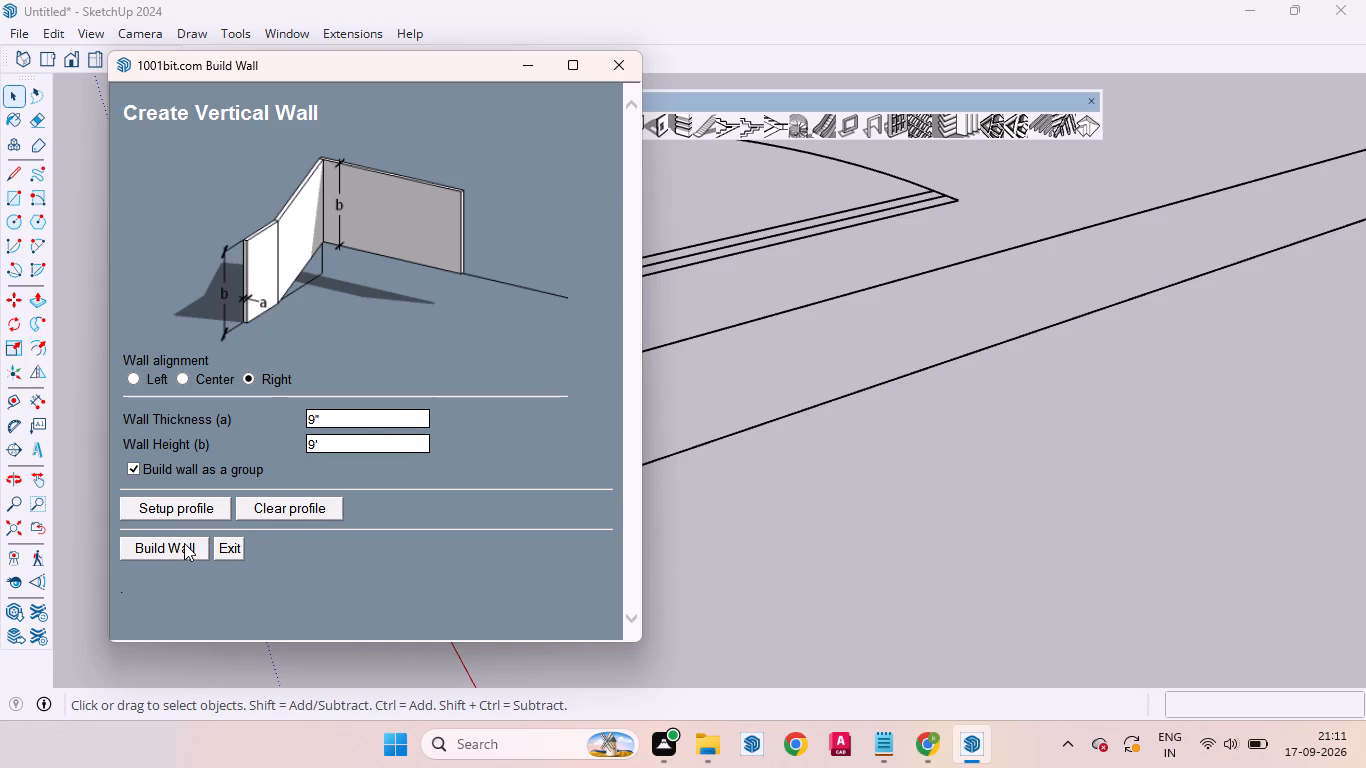
{"action": "left_click", "coordinate": [167, 549]}
{"action": "scroll", "coordinate": [306, 377], "scroll_direction": "up", "scroll_amount": 4}
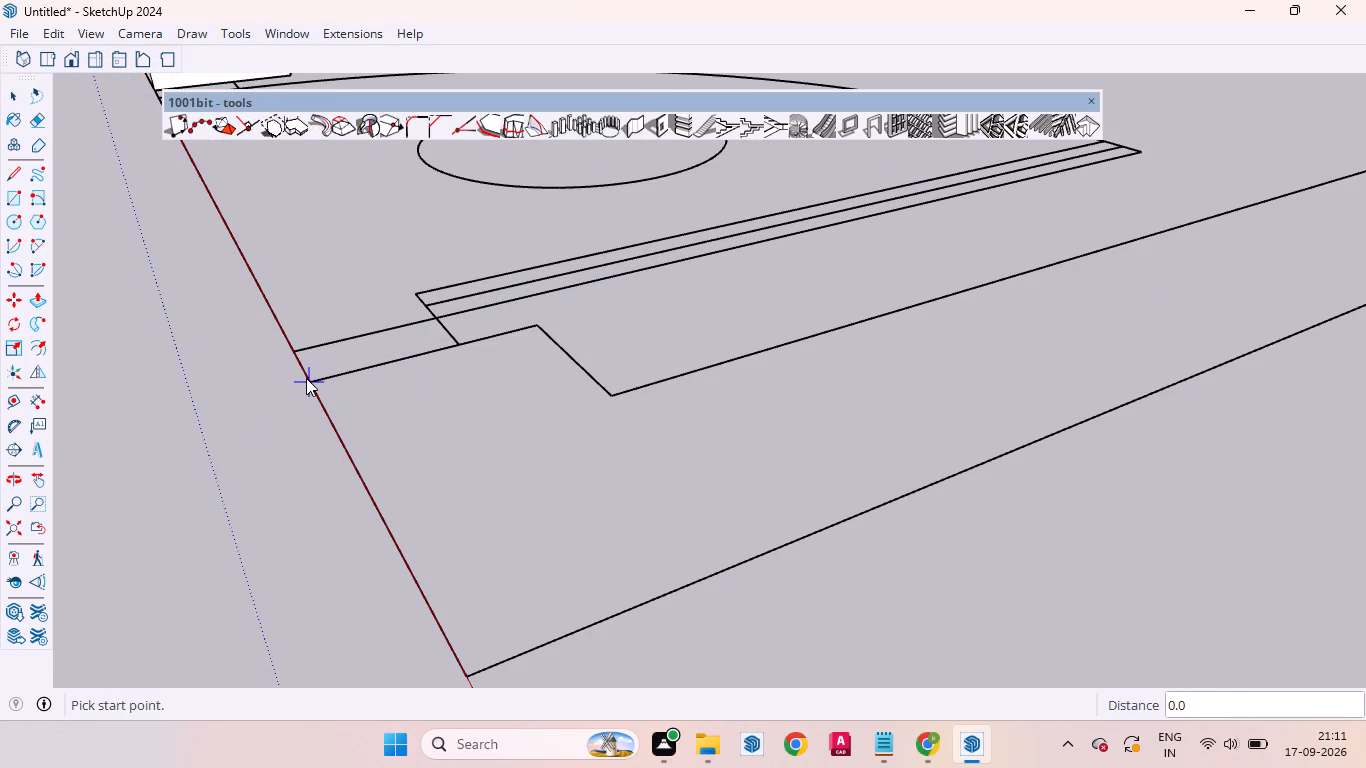
{"action": "left_click", "coordinate": [306, 378]}
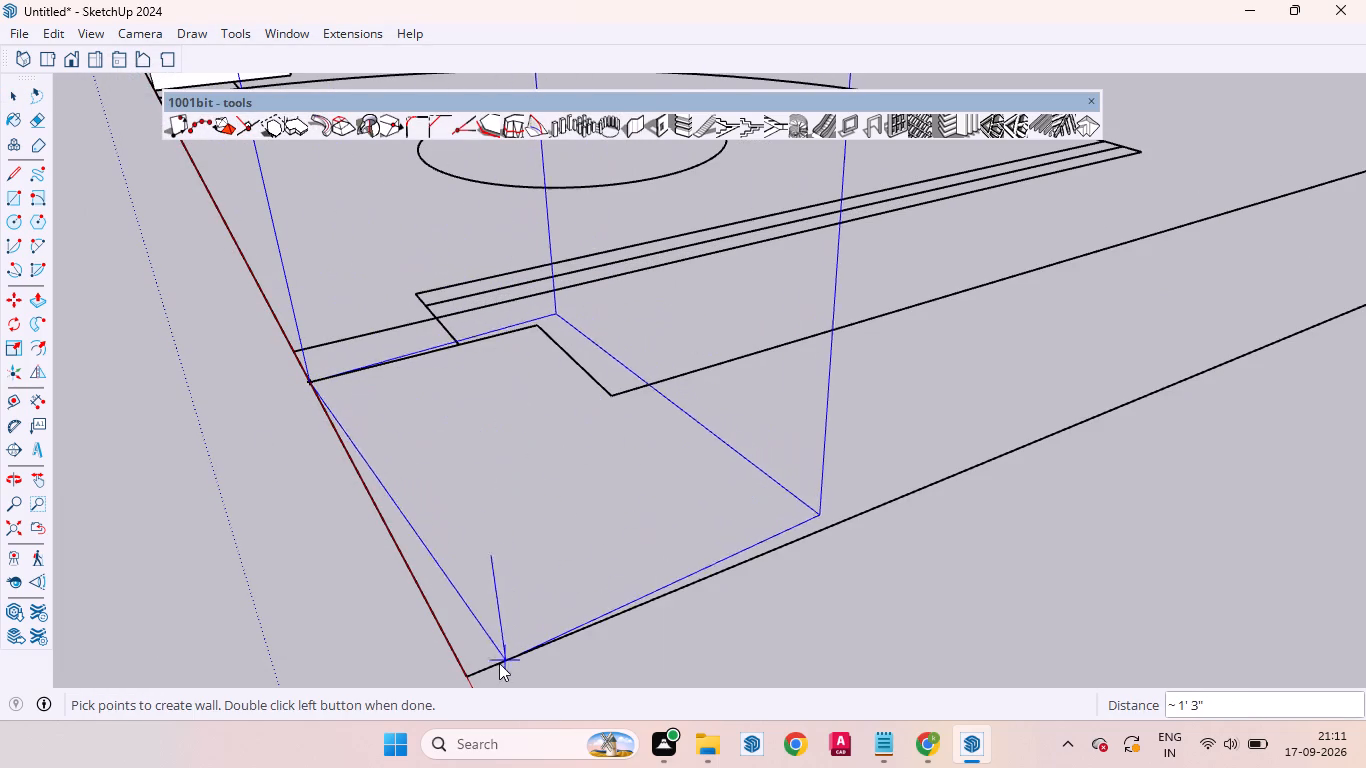
{"action": "left_click", "coordinate": [462, 672]}
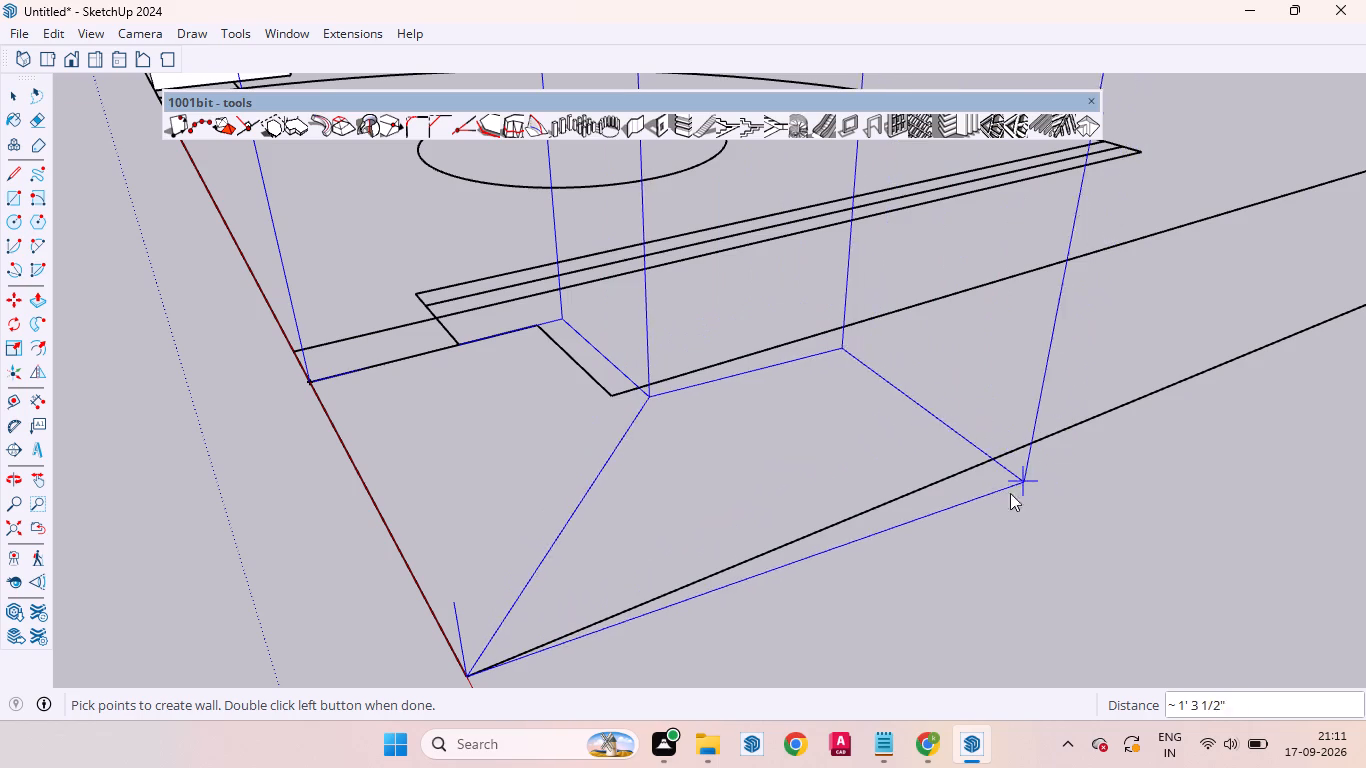
{"action": "scroll", "coordinate": [553, 522], "scroll_direction": "down", "scroll_amount": 20}
{"action": "scroll", "coordinate": [553, 522], "scroll_direction": "down", "scroll_amount": 5}
{"action": "scroll", "coordinate": [467, 479], "scroll_direction": "up", "scroll_amount": 1}
{"action": "scroll", "coordinate": [512, 456], "scroll_direction": "down", "scroll_amount": 5}
{"action": "scroll", "coordinate": [785, 430], "scroll_direction": "up", "scroll_amount": 3}
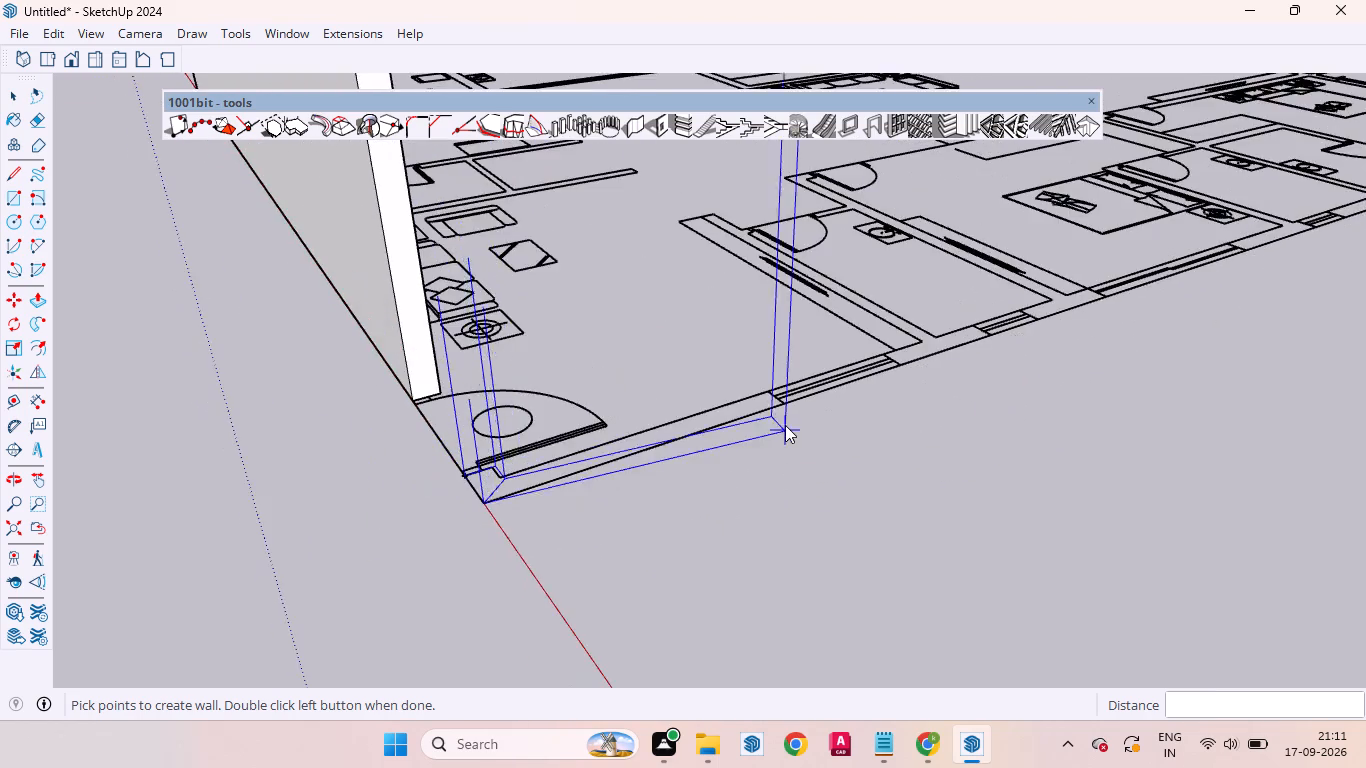
{"action": "scroll", "coordinate": [785, 425], "scroll_direction": "up", "scroll_amount": 9}
{"action": "scroll", "coordinate": [632, 412], "scroll_direction": "down", "scroll_amount": 4}
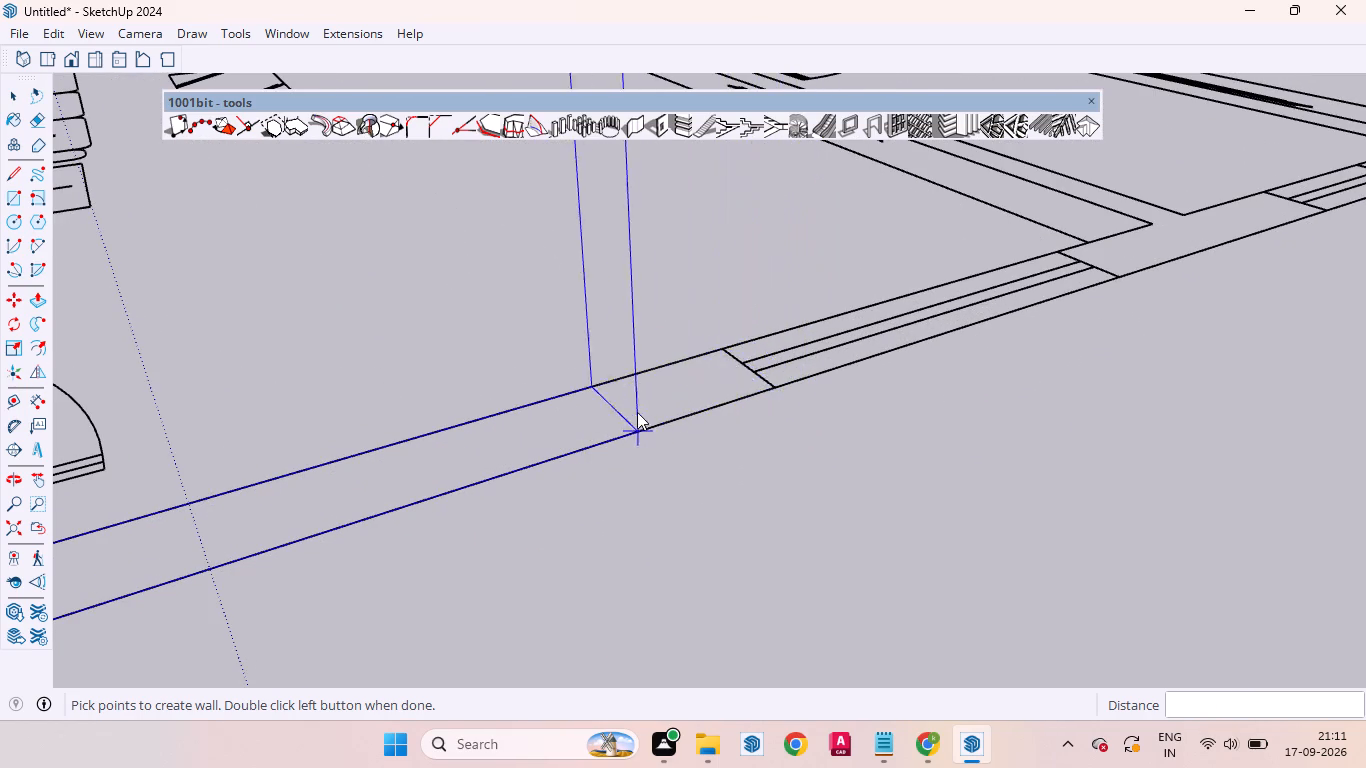
{"action": "scroll", "coordinate": [637, 412], "scroll_direction": "down", "scroll_amount": 2}
{"action": "scroll", "coordinate": [729, 383], "scroll_direction": "up", "scroll_amount": 6}
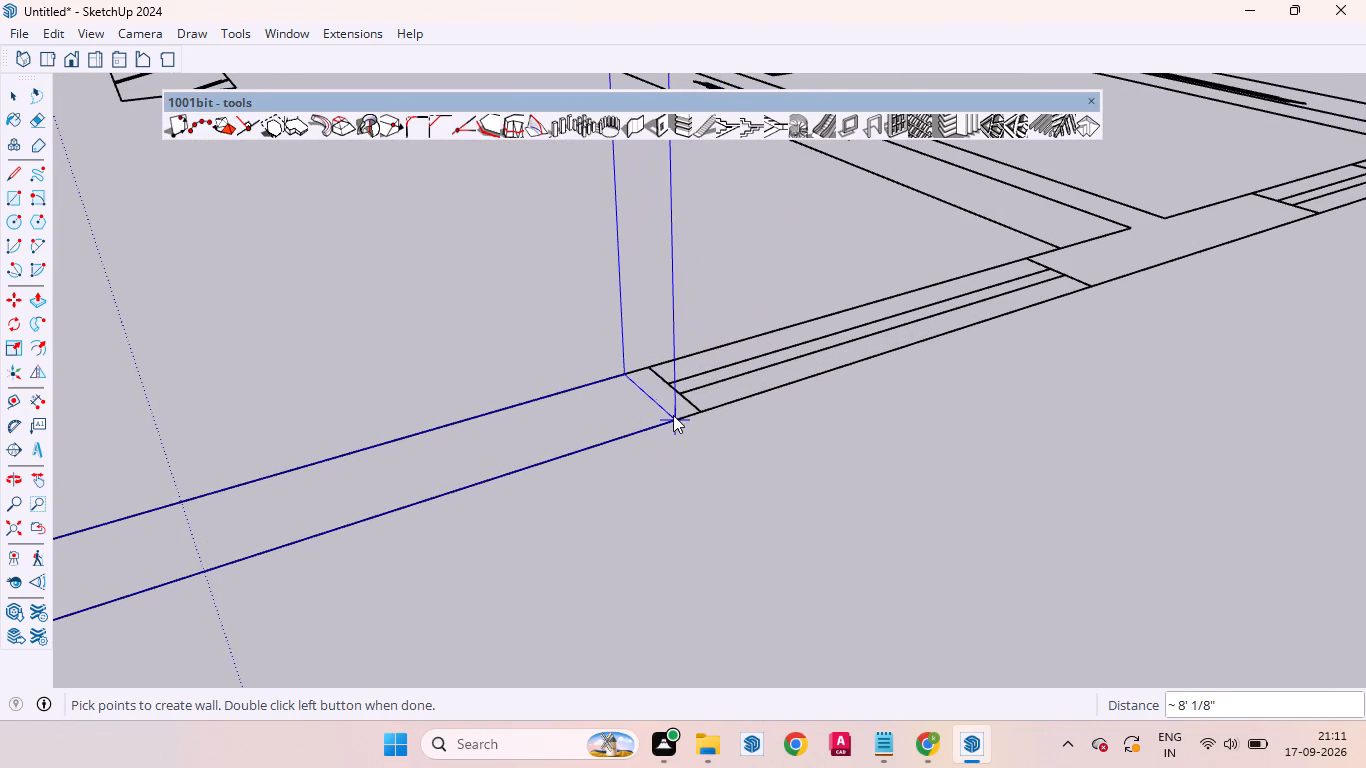
{"action": "scroll", "coordinate": [692, 404], "scroll_direction": "up", "scroll_amount": 2}
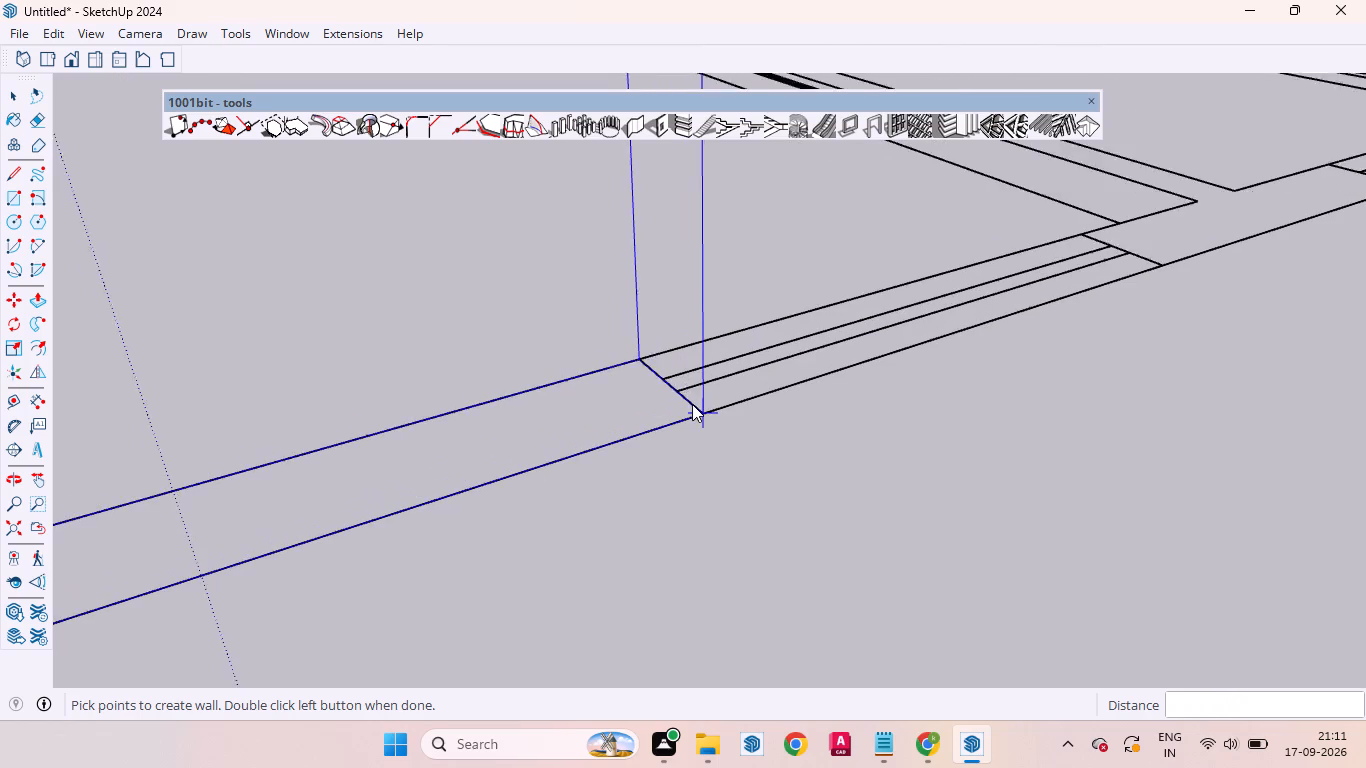
{"action": "scroll", "coordinate": [692, 404], "scroll_direction": "up", "scroll_amount": 3}
{"action": "scroll", "coordinate": [650, 430], "scroll_direction": "down", "scroll_amount": 15}
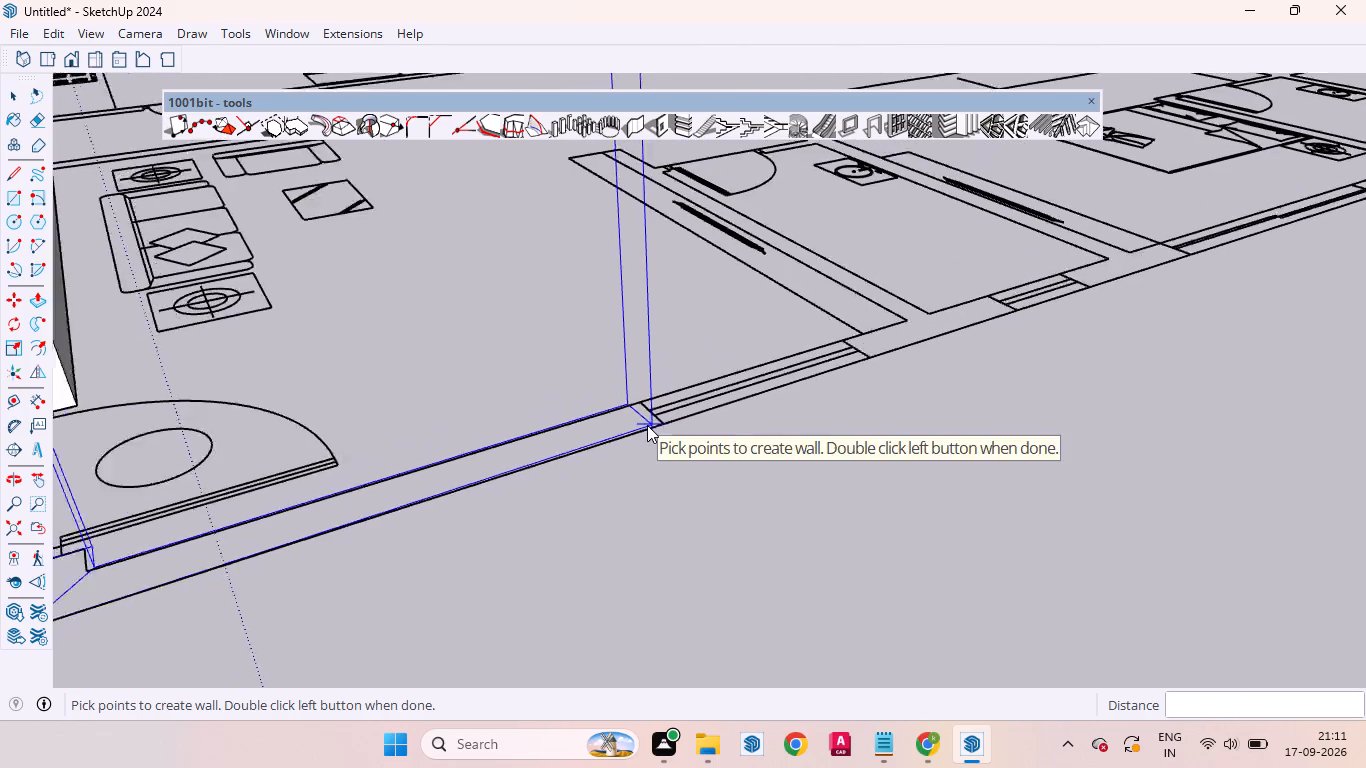
{"action": "scroll", "coordinate": [647, 425], "scroll_direction": "down", "scroll_amount": 1}
{"action": "scroll", "coordinate": [668, 413], "scroll_direction": "up", "scroll_amount": 12}
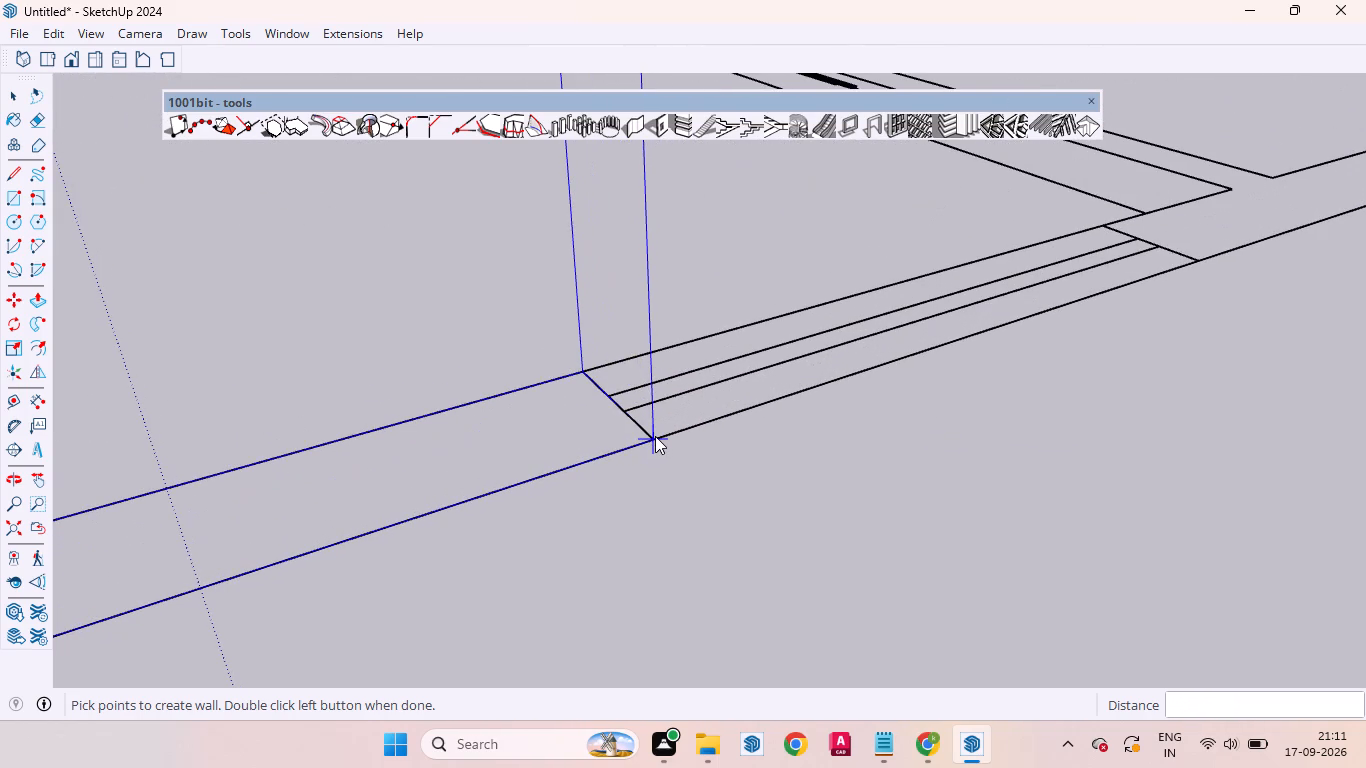
{"action": "double_click", "coordinate": [655, 436]}
{"action": "scroll", "coordinate": [664, 430], "scroll_direction": "down", "scroll_amount": 20}
{"action": "scroll", "coordinate": [702, 389], "scroll_direction": "up", "scroll_amount": 1}
{"action": "scroll", "coordinate": [702, 390], "scroll_direction": "down", "scroll_amount": 7}
{"action": "scroll", "coordinate": [702, 390], "scroll_direction": "up", "scroll_amount": 1}
{"action": "scroll", "coordinate": [702, 391], "scroll_direction": "down", "scroll_amount": 2}
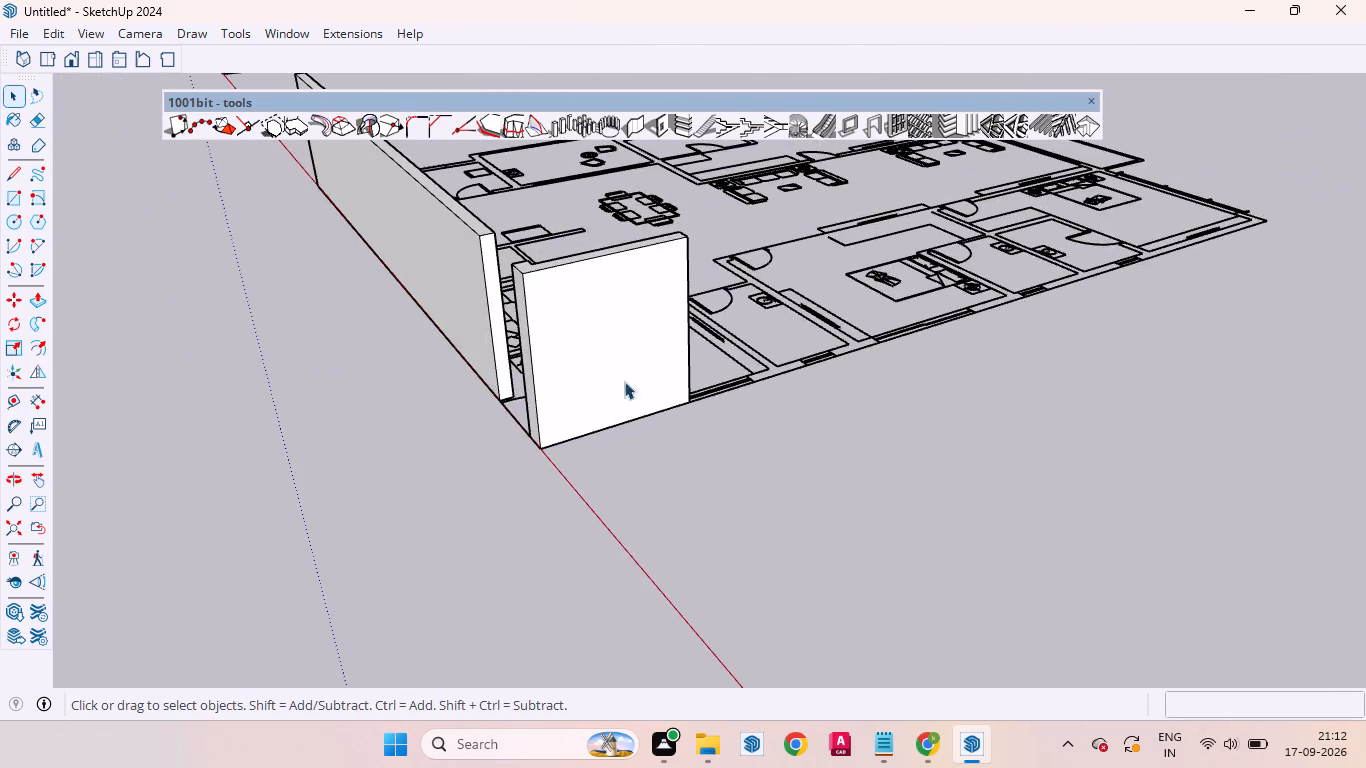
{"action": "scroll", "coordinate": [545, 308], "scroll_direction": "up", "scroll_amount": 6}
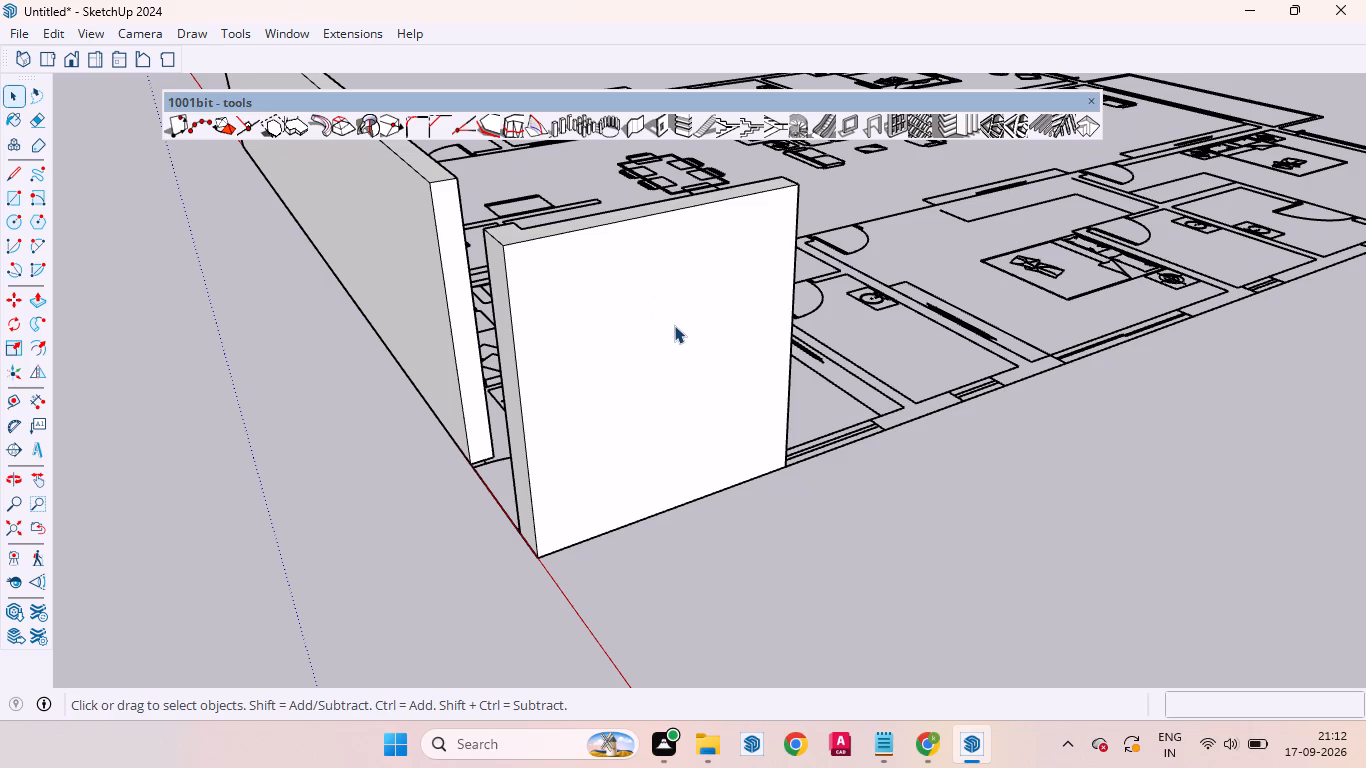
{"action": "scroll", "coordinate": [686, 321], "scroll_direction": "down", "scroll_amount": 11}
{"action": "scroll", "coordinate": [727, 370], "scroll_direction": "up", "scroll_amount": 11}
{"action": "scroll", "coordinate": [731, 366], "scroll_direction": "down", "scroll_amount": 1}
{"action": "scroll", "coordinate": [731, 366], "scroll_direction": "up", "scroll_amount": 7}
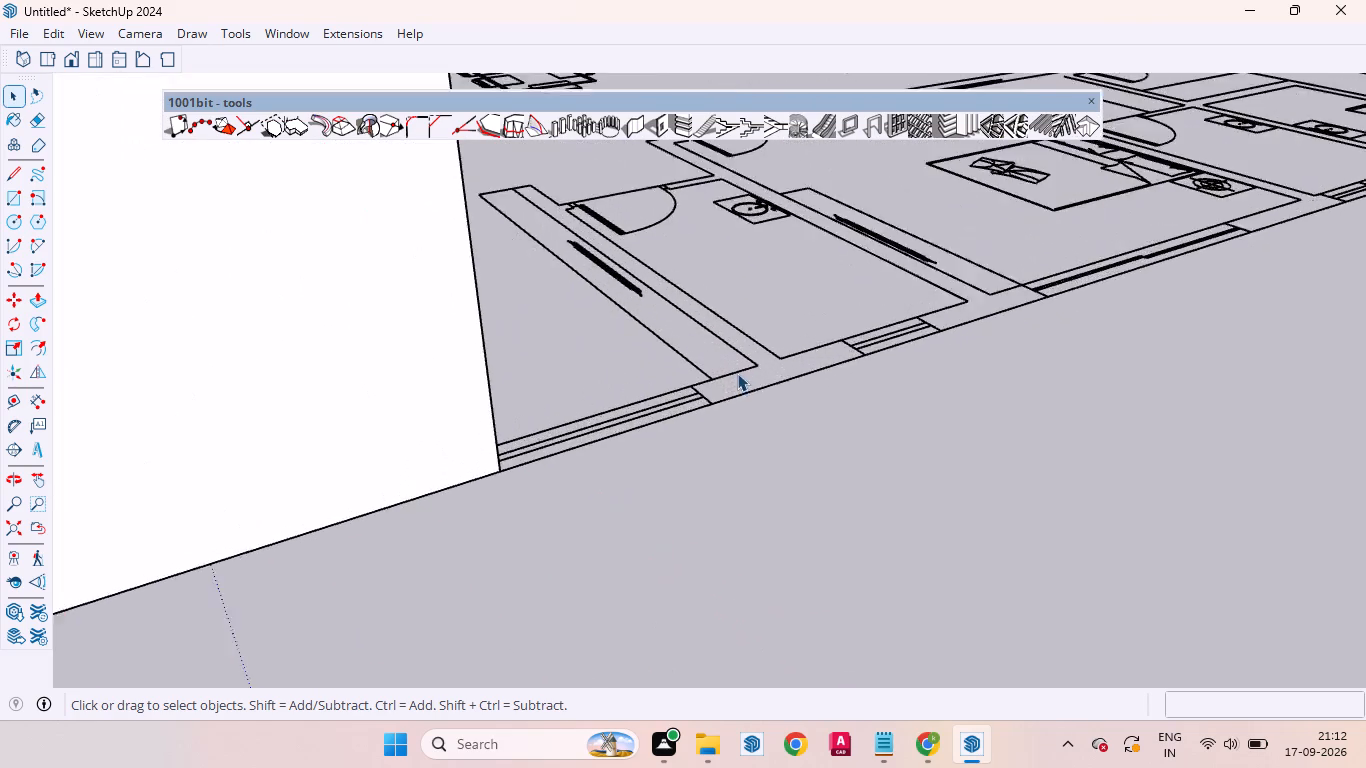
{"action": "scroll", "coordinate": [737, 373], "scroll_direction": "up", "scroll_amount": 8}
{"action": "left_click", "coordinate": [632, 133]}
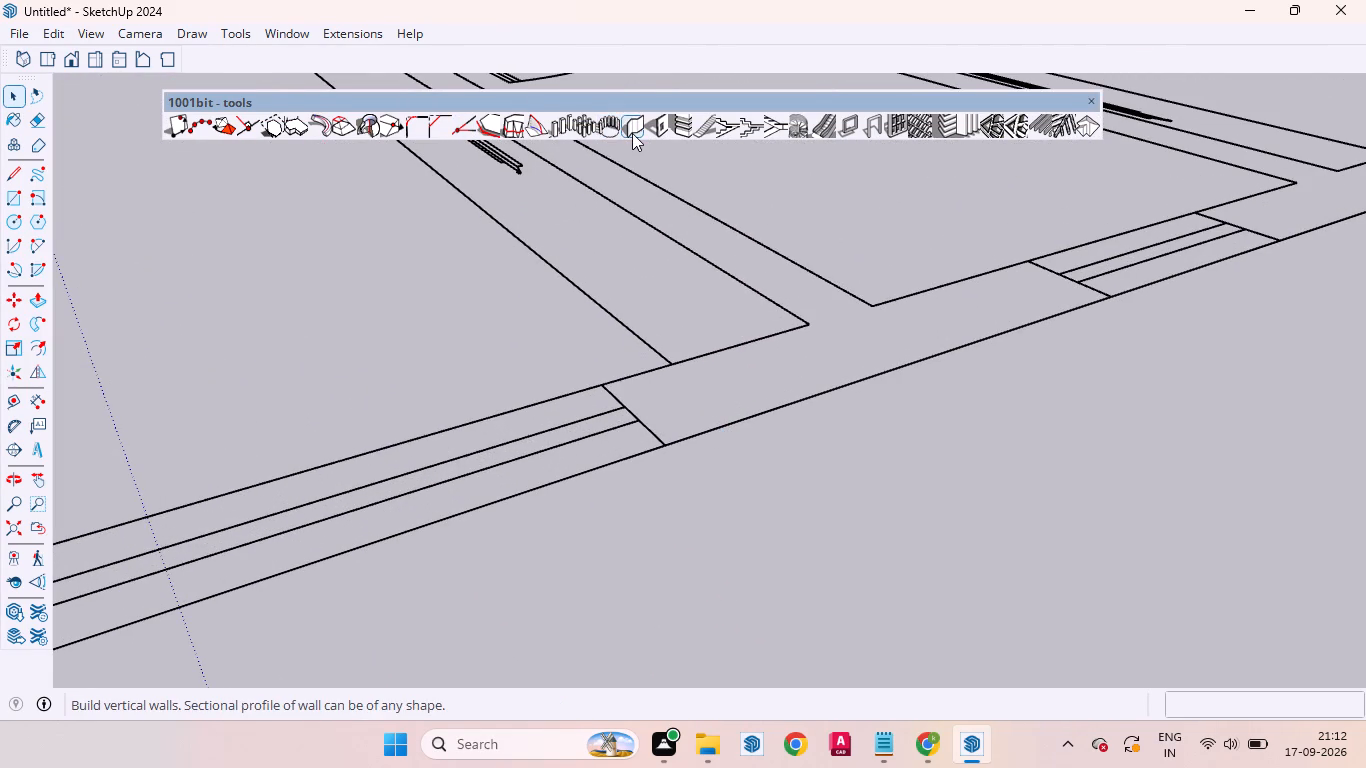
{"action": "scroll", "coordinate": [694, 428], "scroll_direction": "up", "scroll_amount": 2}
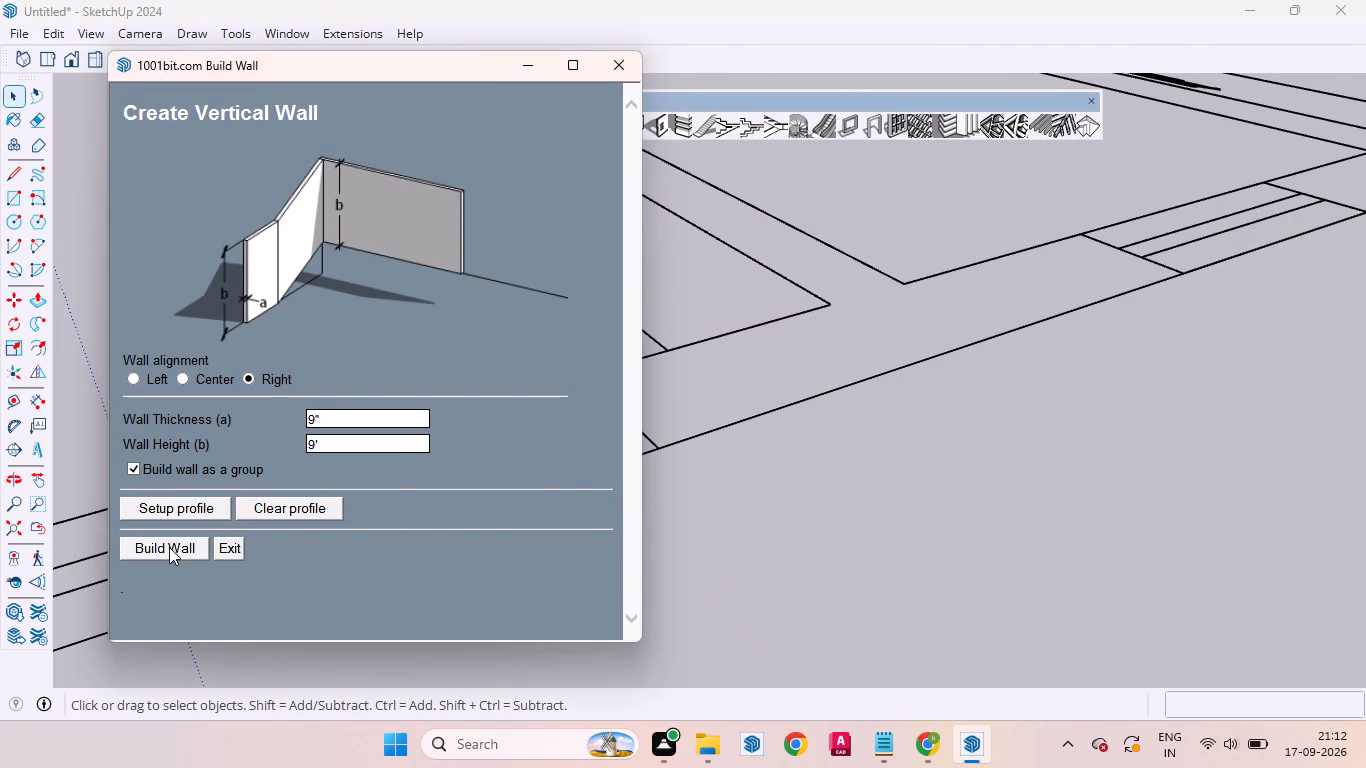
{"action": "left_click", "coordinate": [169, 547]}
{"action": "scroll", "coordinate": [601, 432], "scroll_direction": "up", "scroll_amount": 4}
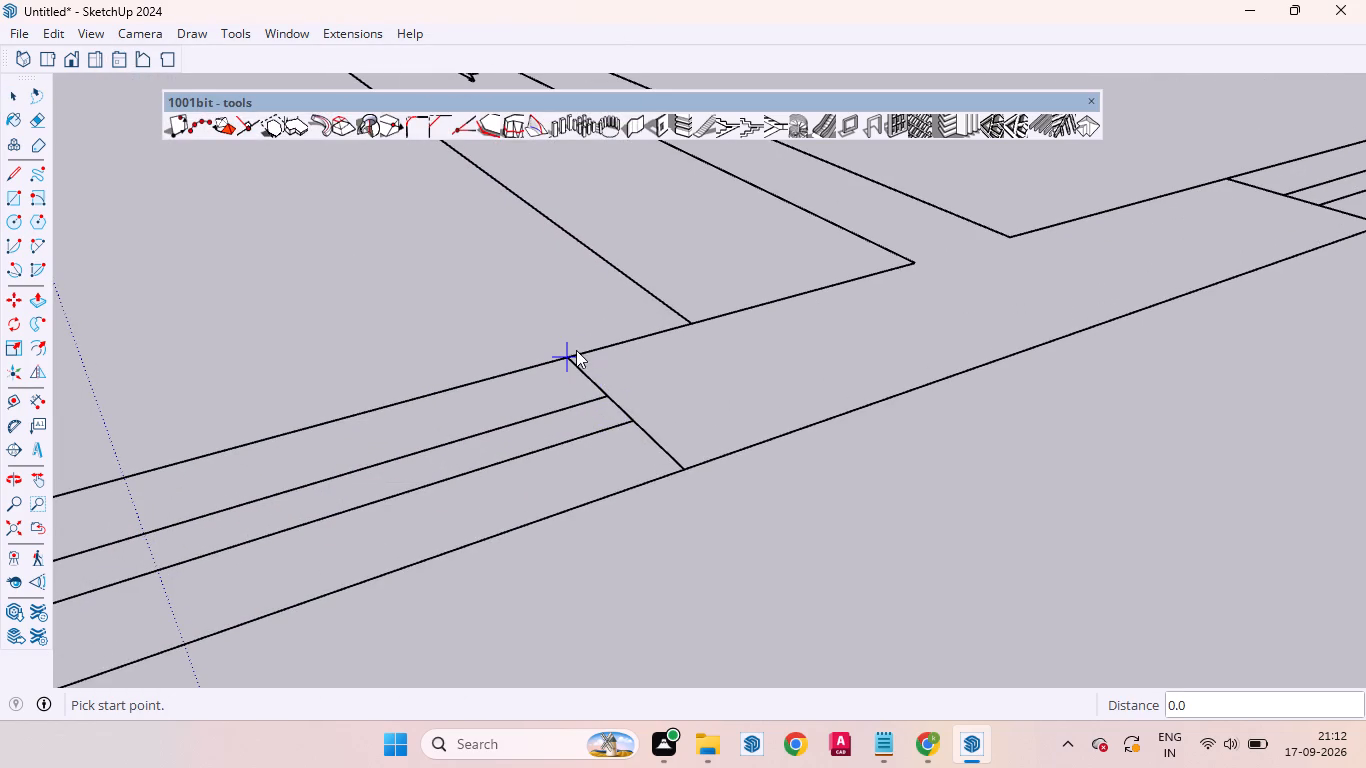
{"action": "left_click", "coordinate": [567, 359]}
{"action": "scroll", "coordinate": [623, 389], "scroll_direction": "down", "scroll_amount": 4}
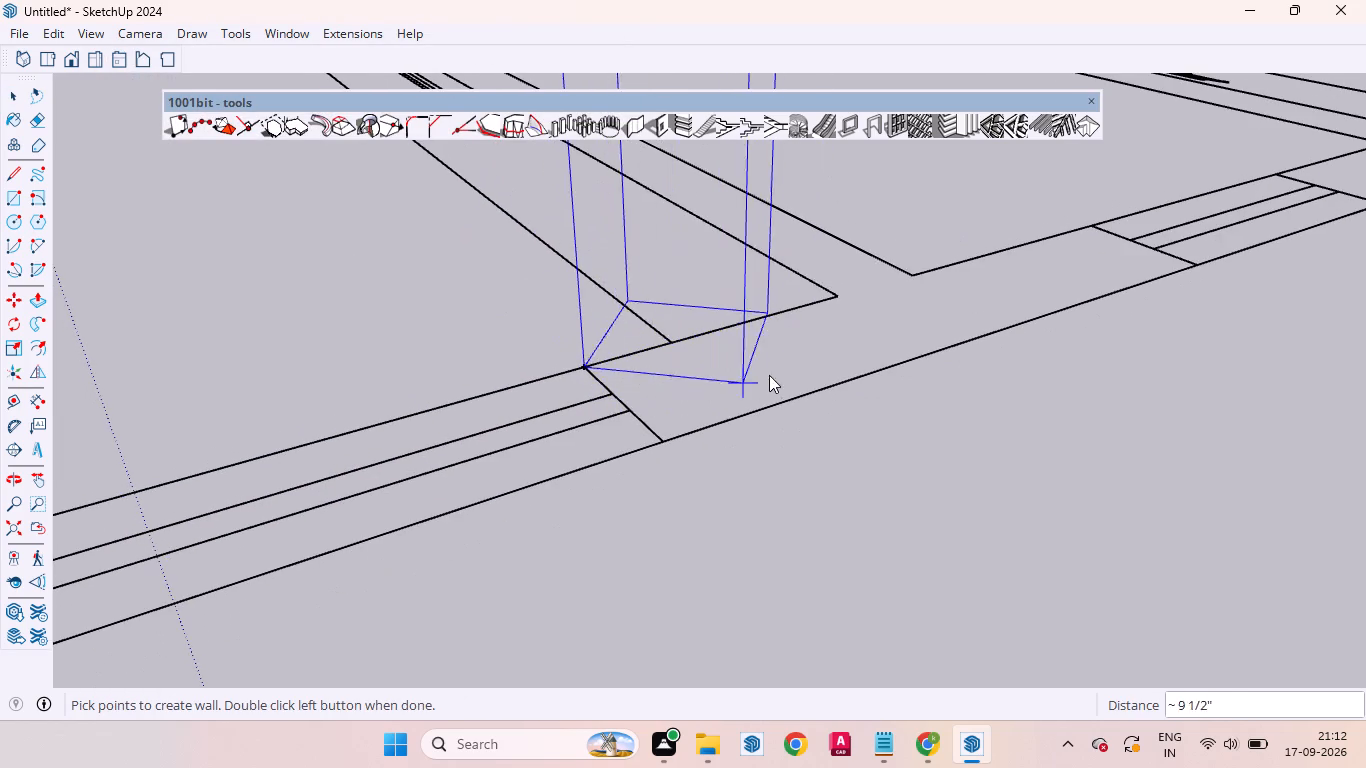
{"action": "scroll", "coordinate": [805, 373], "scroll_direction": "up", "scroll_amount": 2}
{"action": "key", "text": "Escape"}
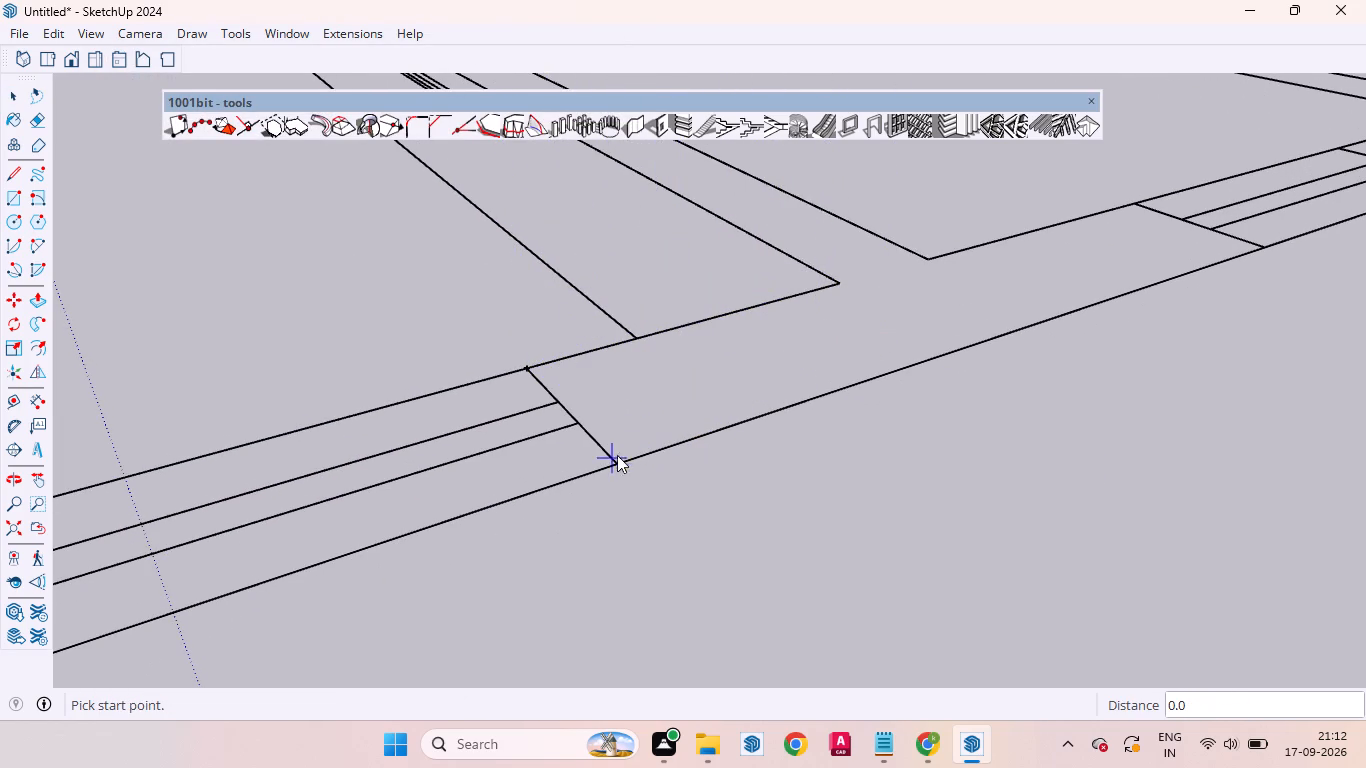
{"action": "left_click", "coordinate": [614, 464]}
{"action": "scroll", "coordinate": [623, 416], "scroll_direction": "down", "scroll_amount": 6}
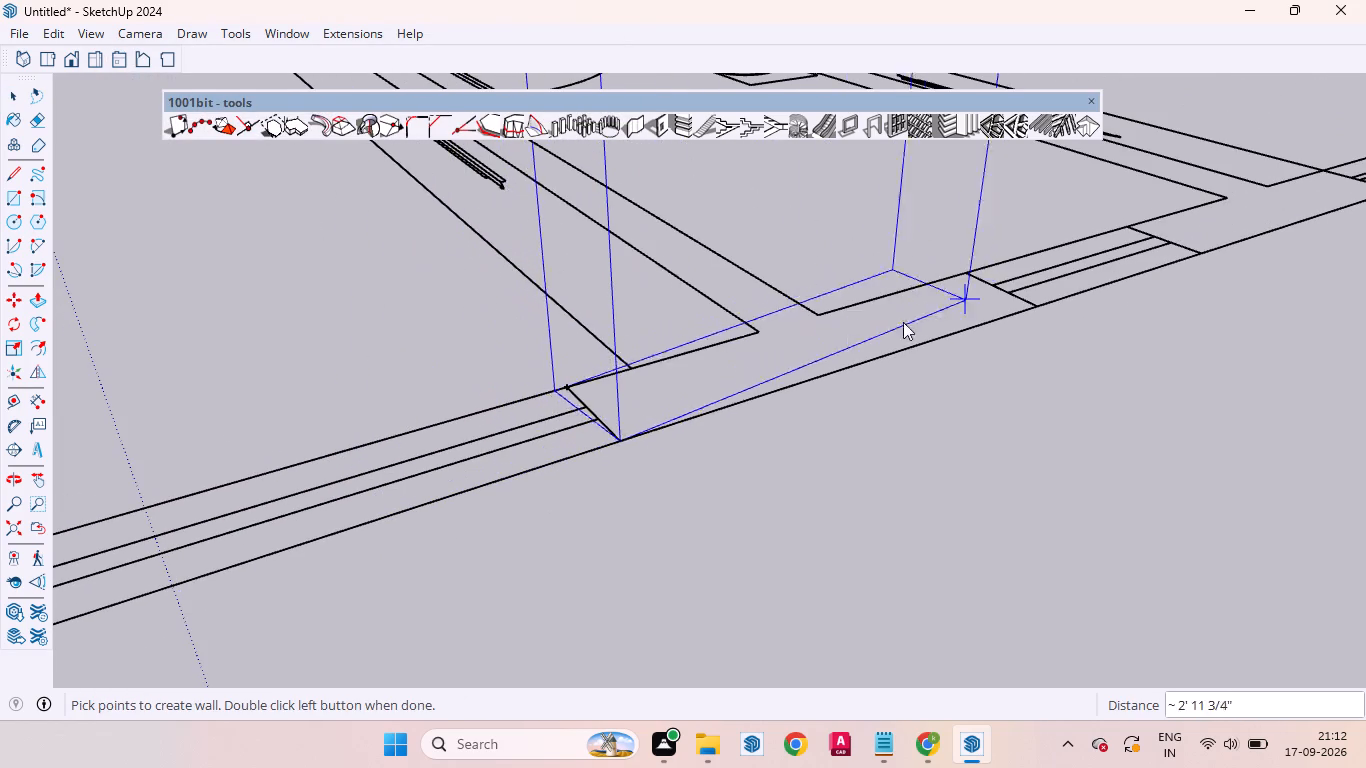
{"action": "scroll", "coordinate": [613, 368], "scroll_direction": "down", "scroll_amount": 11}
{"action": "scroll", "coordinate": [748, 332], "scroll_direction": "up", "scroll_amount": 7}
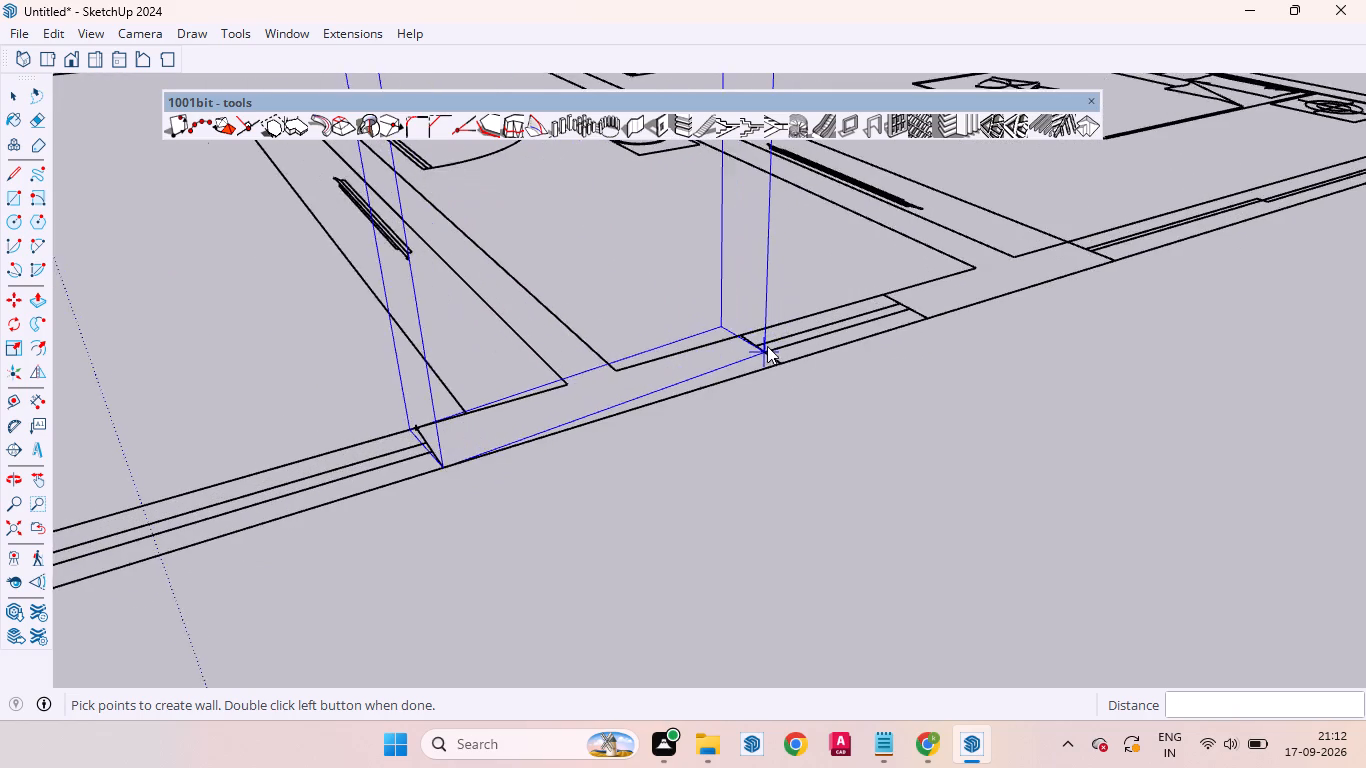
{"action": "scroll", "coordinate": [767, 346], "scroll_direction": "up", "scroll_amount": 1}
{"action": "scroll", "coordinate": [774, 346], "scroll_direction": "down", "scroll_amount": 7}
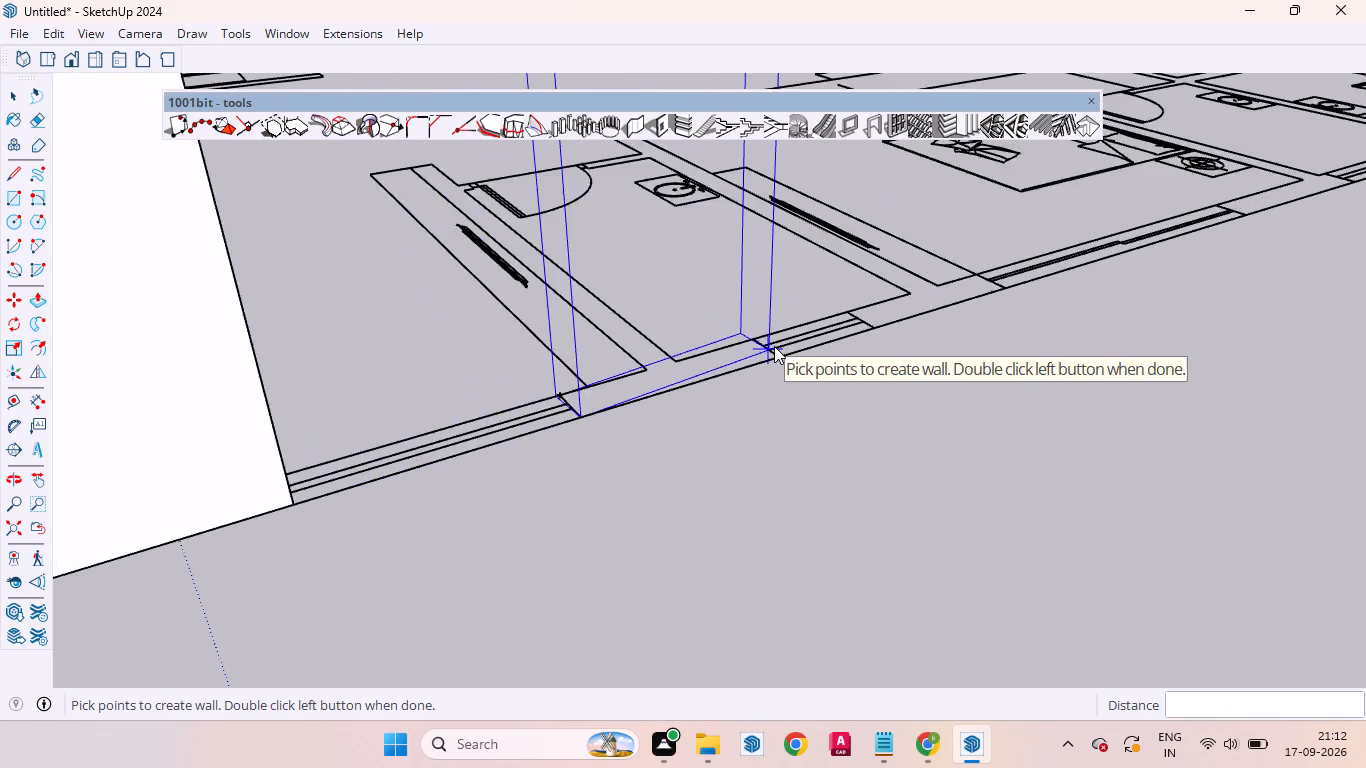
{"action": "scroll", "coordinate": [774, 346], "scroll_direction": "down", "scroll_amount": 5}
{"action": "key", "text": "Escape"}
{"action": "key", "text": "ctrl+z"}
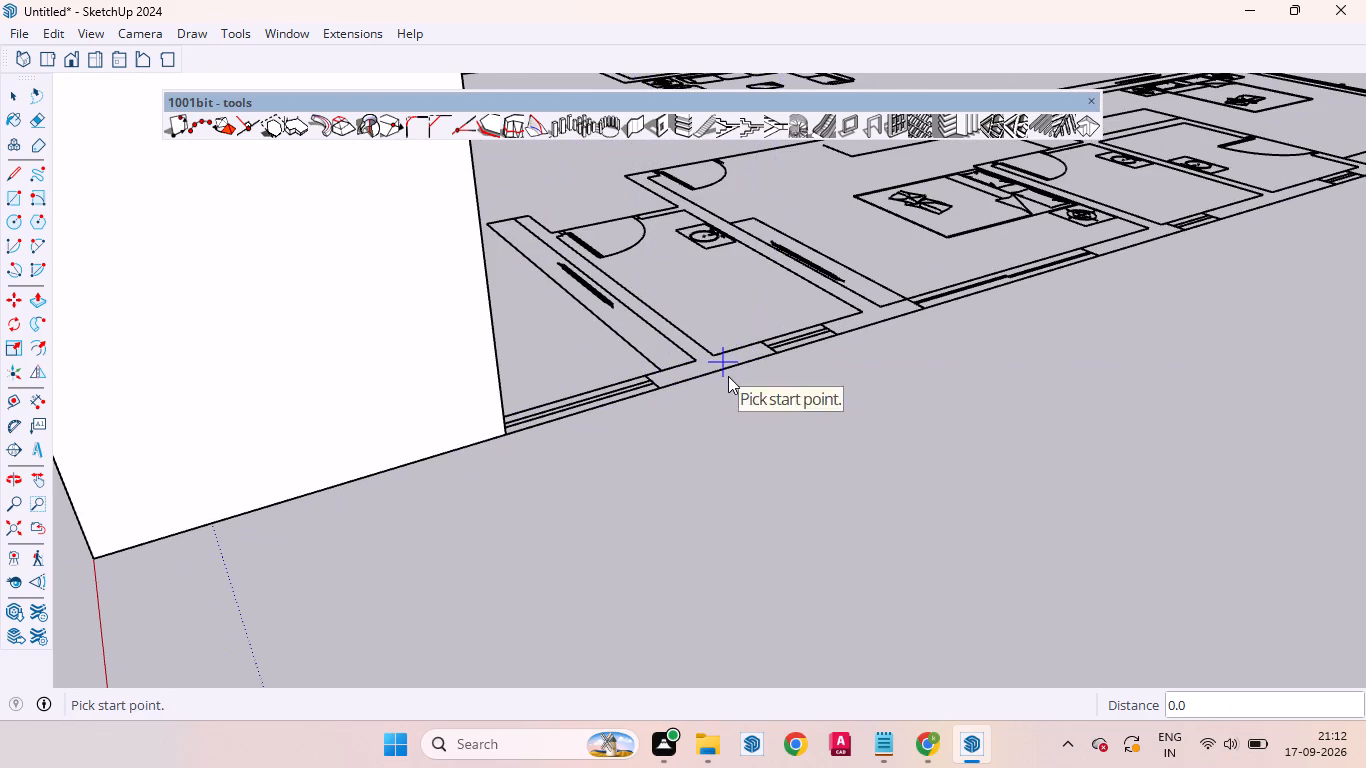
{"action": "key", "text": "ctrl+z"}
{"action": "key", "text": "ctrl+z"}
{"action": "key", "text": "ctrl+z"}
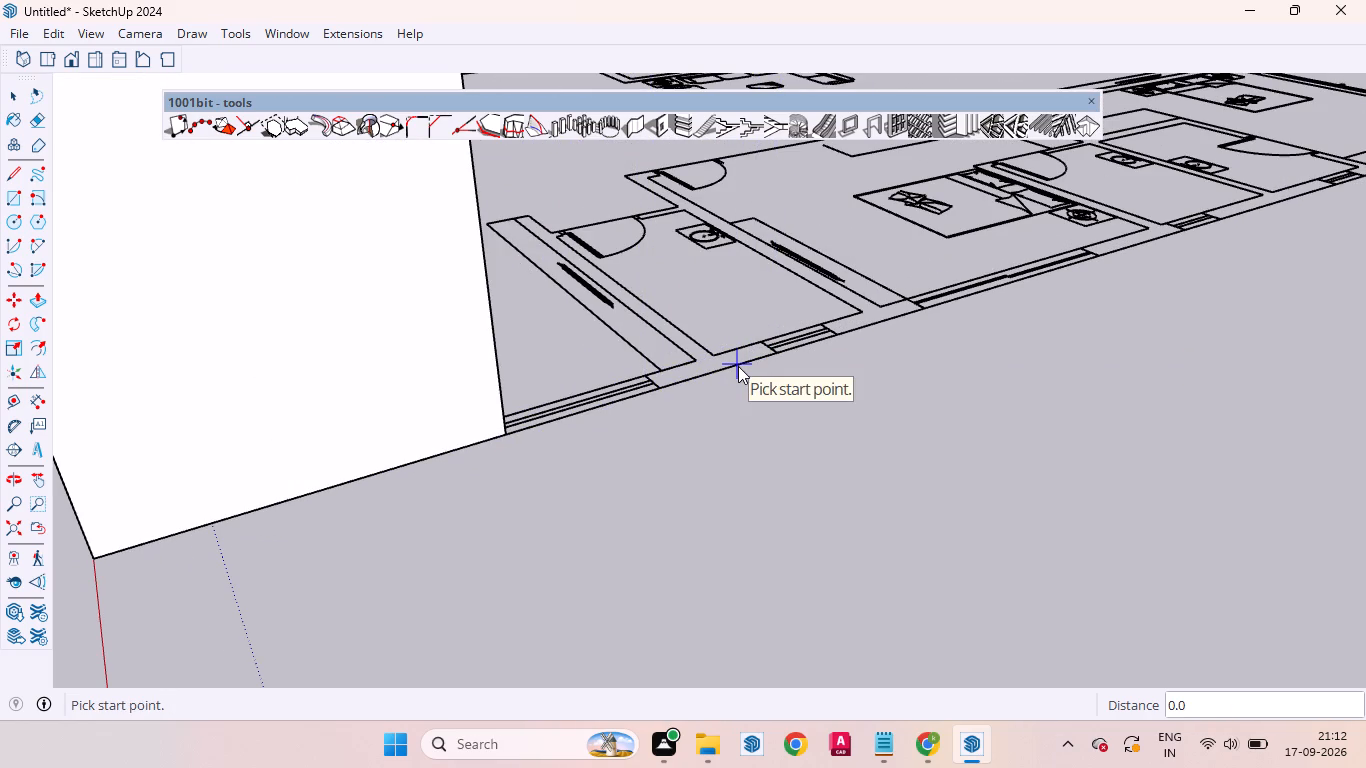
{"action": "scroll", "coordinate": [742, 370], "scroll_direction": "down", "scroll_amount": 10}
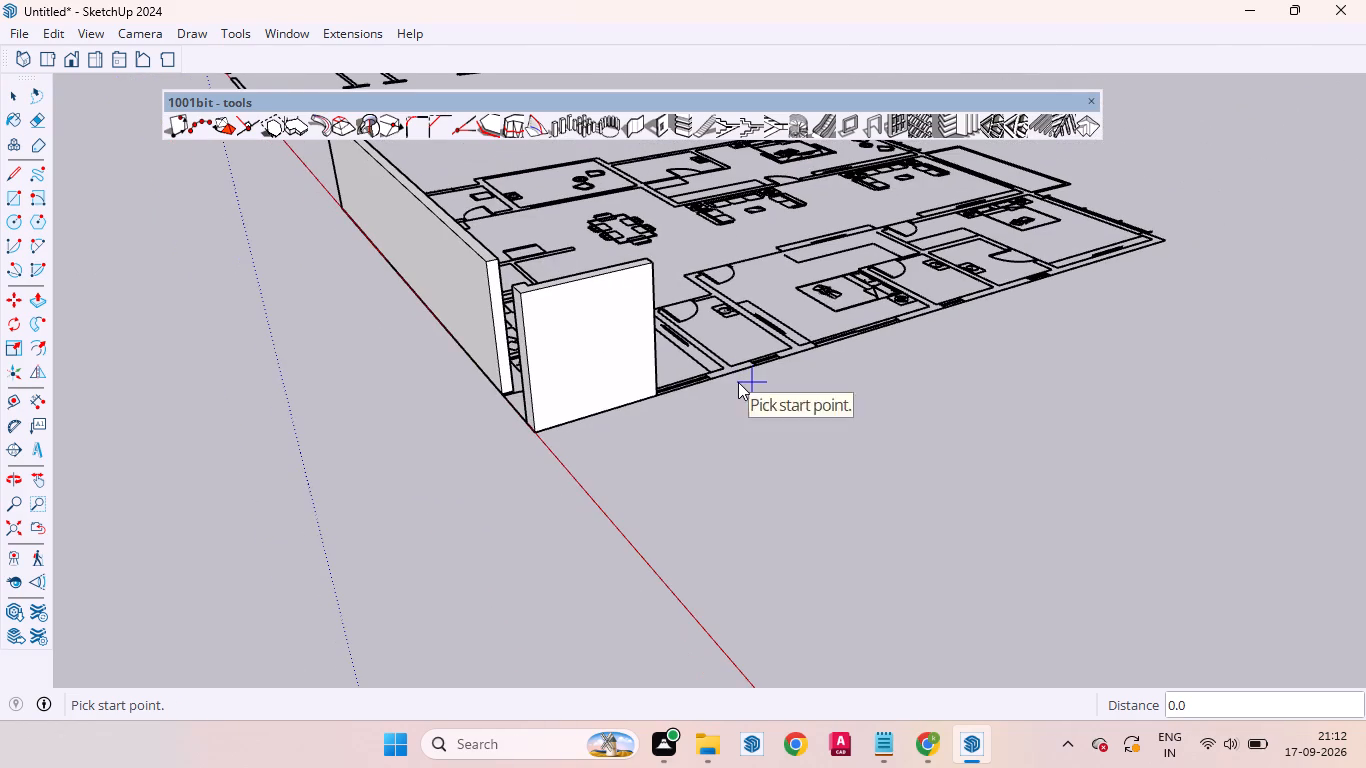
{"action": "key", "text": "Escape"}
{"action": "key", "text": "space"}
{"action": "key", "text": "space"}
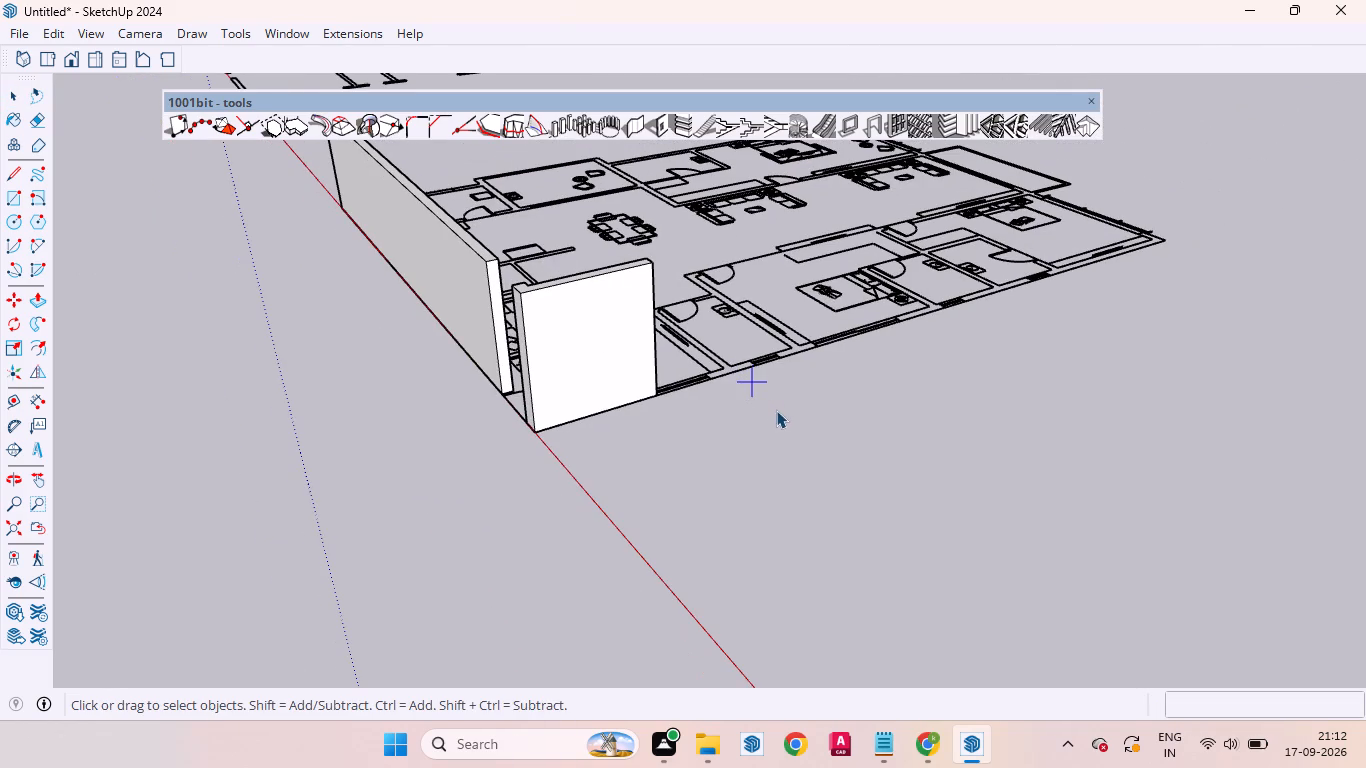
Undo all the walls built so far, back to the bare floor plan.
{"action": "left_click", "coordinate": [776, 410]}
{"action": "key", "text": "ctrl+z"}
{"action": "key", "text": "ctrl+z"}
{"action": "key", "text": "ctrl+z"}
{"action": "key", "text": "ctrl+z"}
{"action": "key", "text": "ctrl+z"}
{"action": "key", "text": "ctrl+z"}
{"action": "key", "text": "ctrl+z"}
{"action": "key", "text": "ctrl+z"}
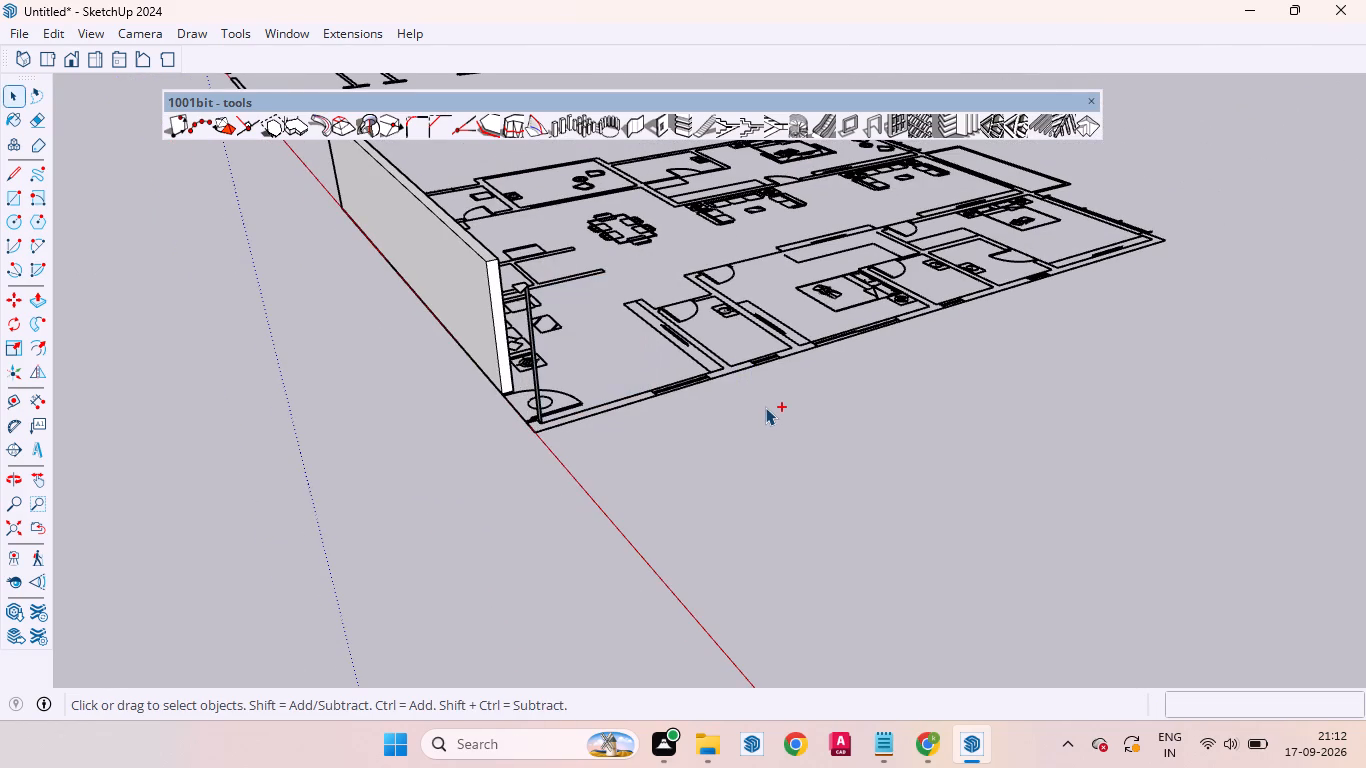
{"action": "key", "text": "ctrl+z"}
{"action": "key", "text": "ctrl+z"}
{"action": "key", "text": "ctrl+z"}
{"action": "key", "text": "ctrl+z"}
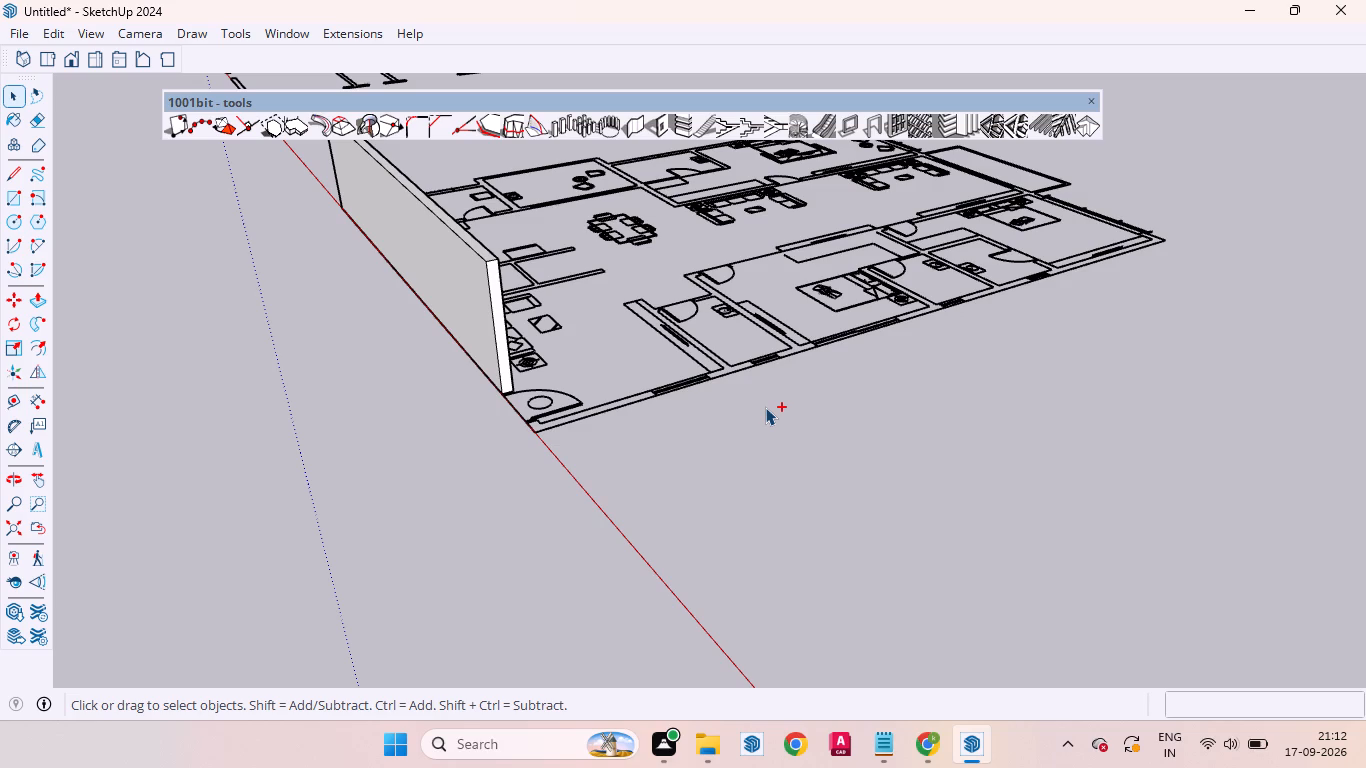
{"action": "key", "text": "ctrl+z"}
{"action": "key", "text": "ctrl+z"}
{"action": "key", "text": "ctrl+z"}
{"action": "key", "text": "ctrl+z"}
{"action": "key", "text": "ctrl+z"}
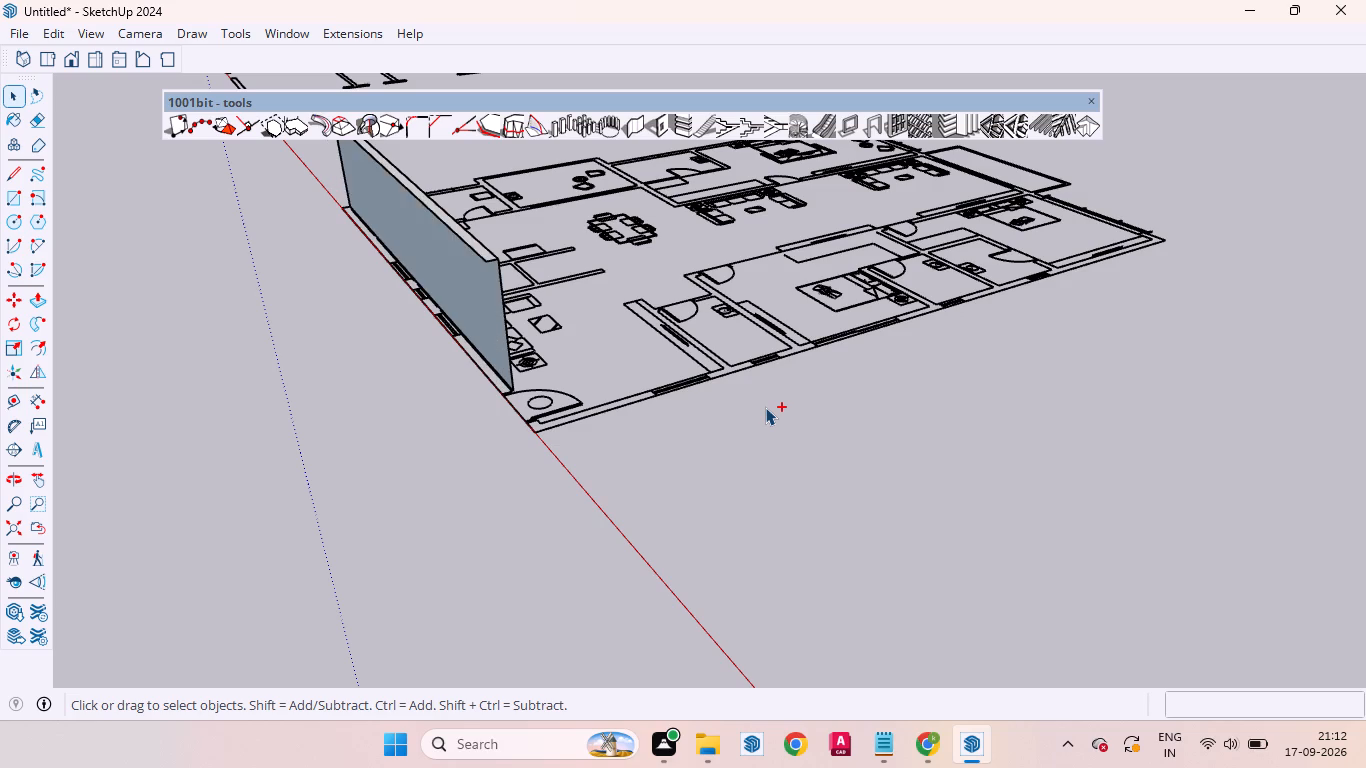
{"action": "key", "text": "ctrl+z"}
{"action": "key", "text": "ctrl+z"}
Start a right-aligned wall, 9" thick and 9' high, at the utility room's outer corner and run it 46' to the corner beyond the entrance door.
{"action": "scroll", "coordinate": [404, 266], "scroll_direction": "up", "scroll_amount": 5}
{"action": "scroll", "coordinate": [296, 152], "scroll_direction": "up", "scroll_amount": 2}
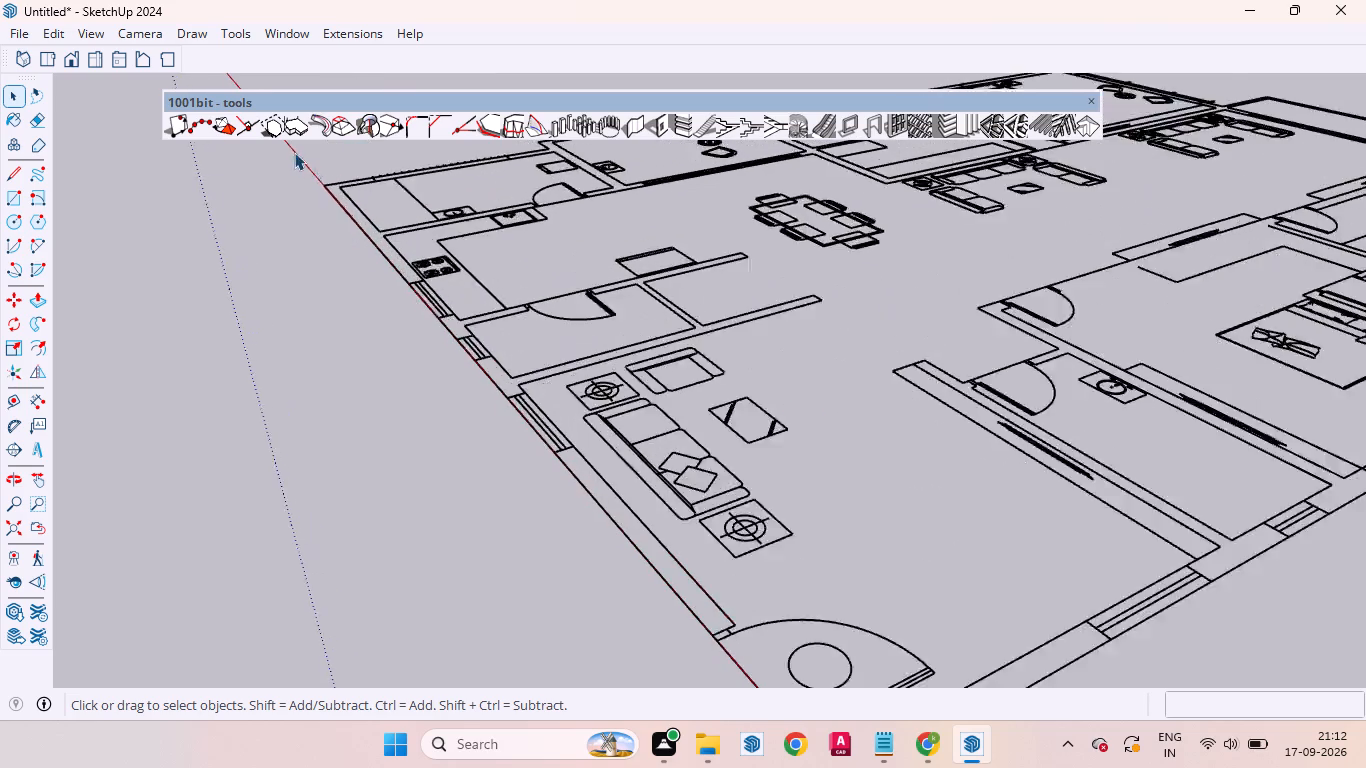
{"action": "scroll", "coordinate": [294, 152], "scroll_direction": "up", "scroll_amount": 18}
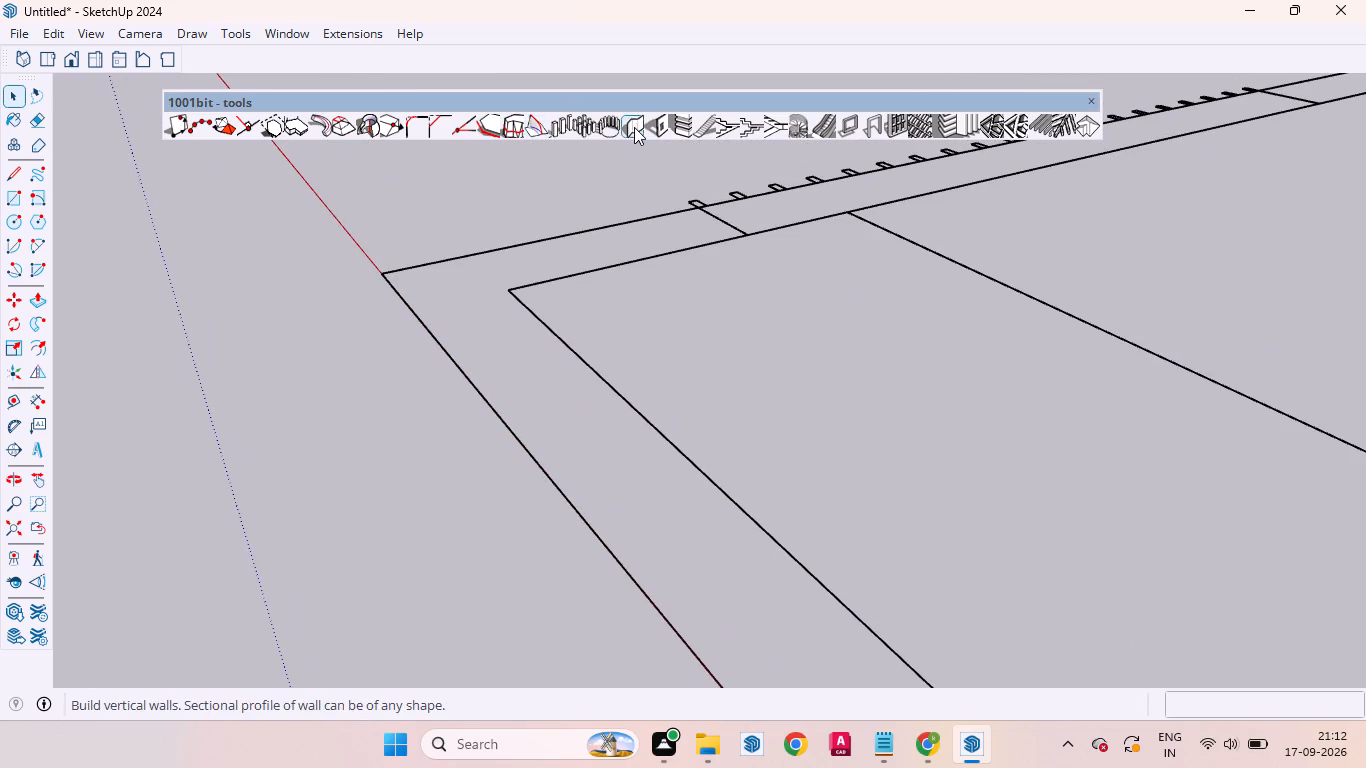
{"action": "left_click", "coordinate": [634, 128]}
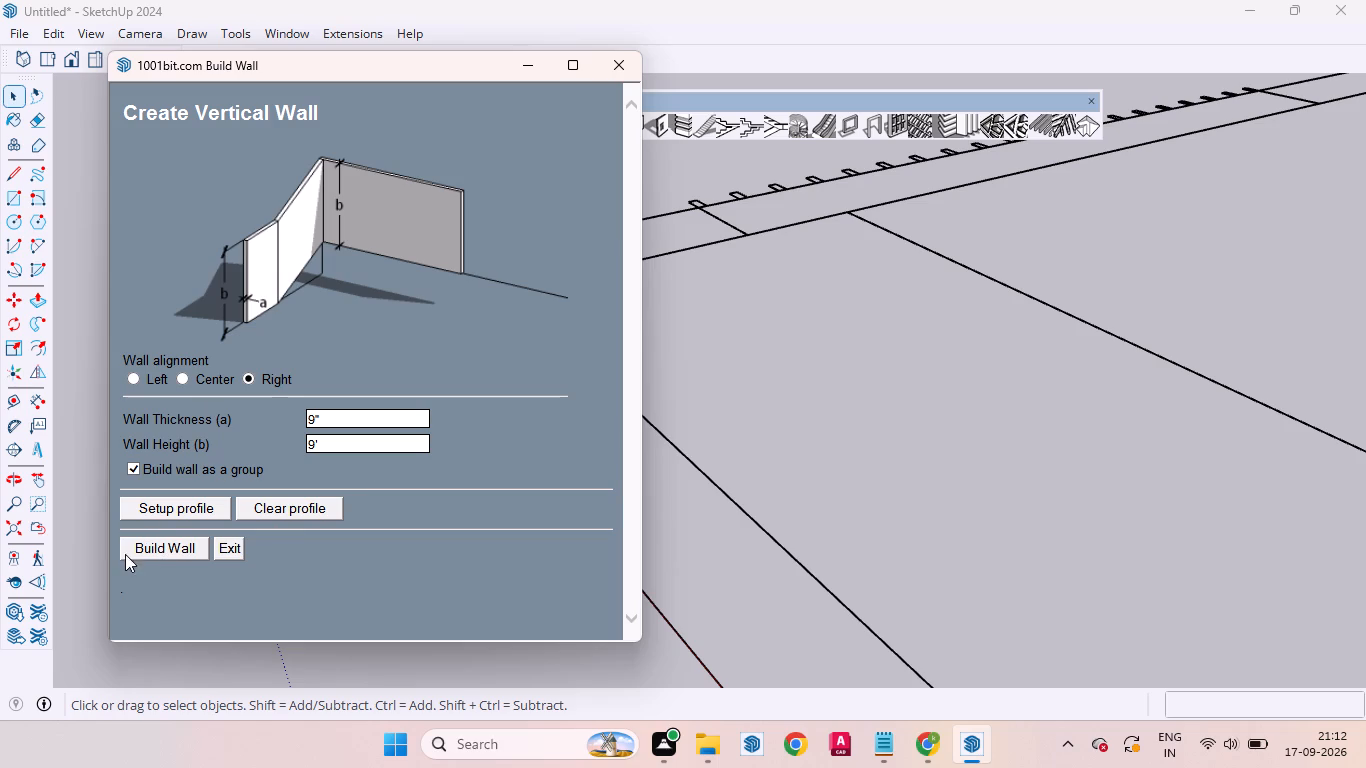
{"action": "left_click", "coordinate": [158, 542]}
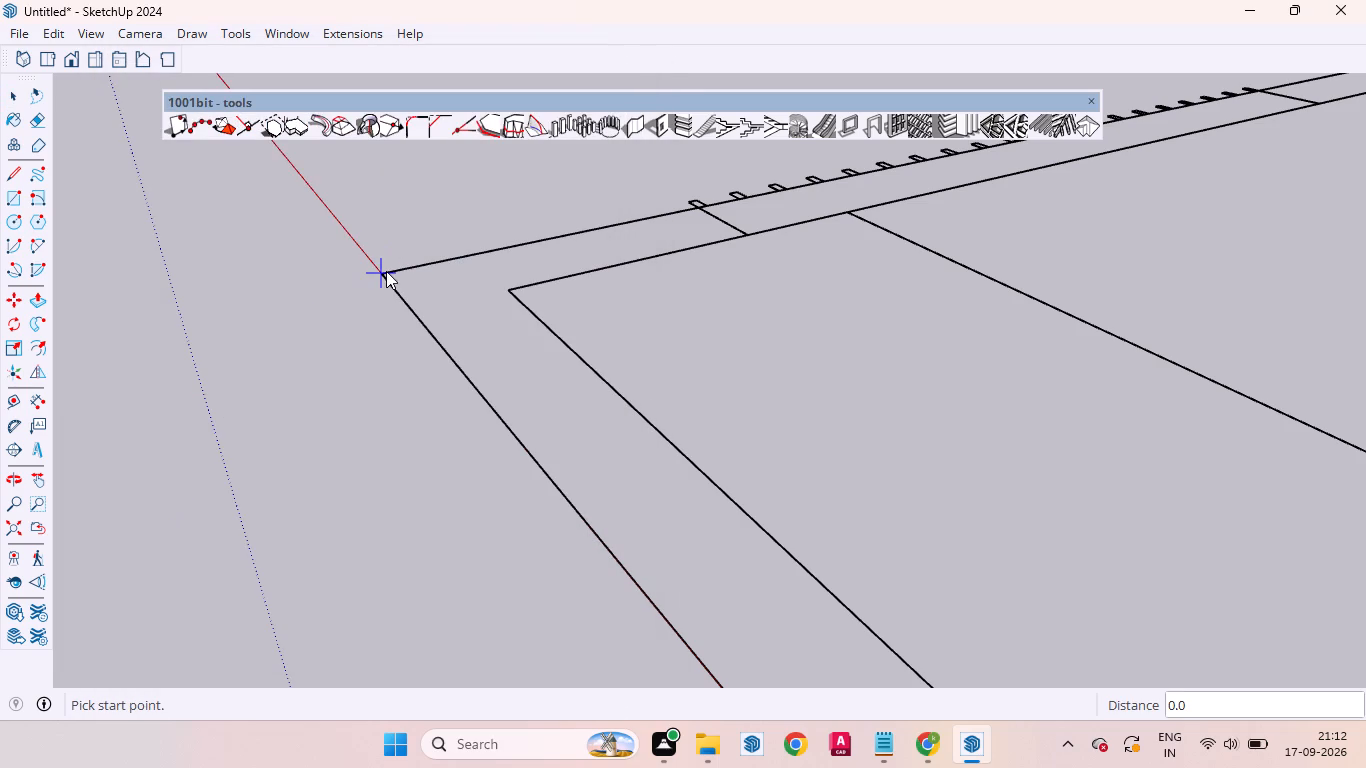
{"action": "left_click", "coordinate": [383, 273]}
{"action": "scroll", "coordinate": [488, 296], "scroll_direction": "down", "scroll_amount": 18}
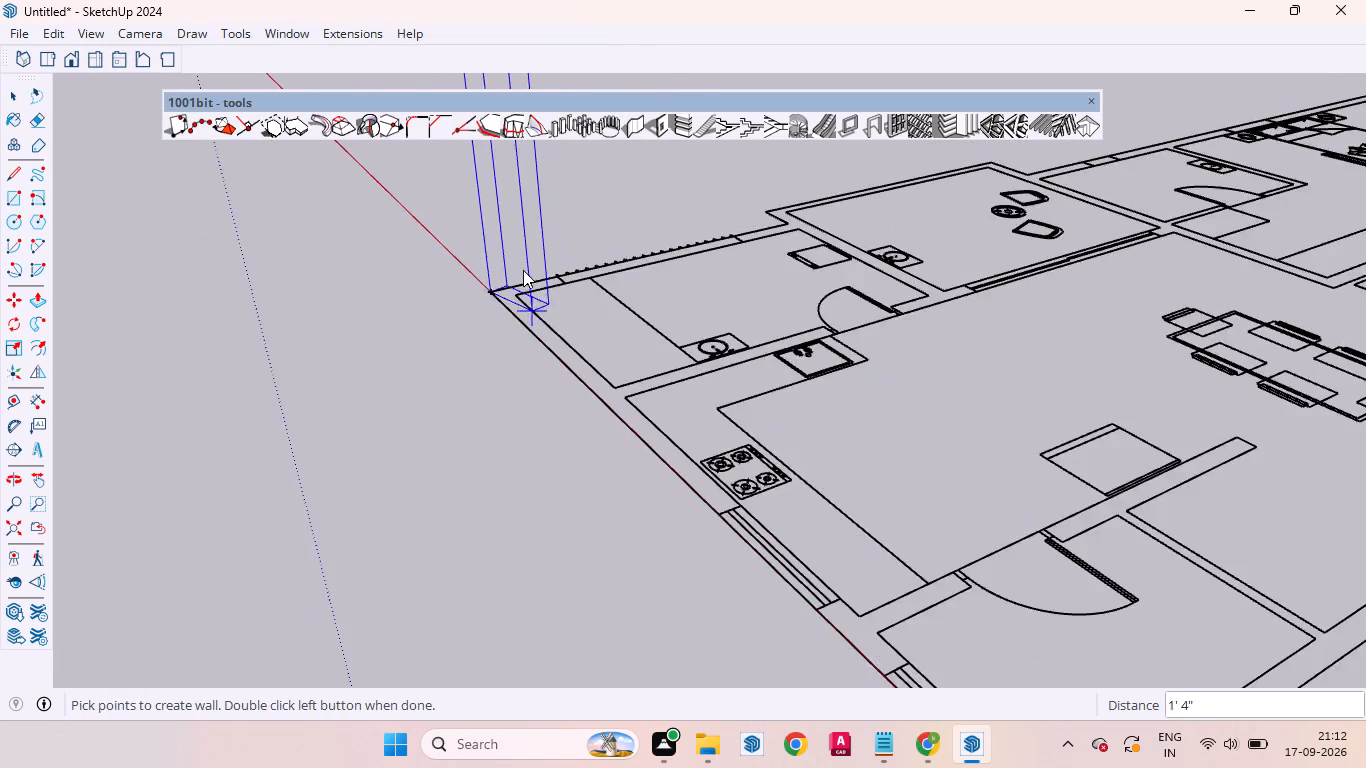
{"action": "scroll", "coordinate": [523, 270], "scroll_direction": "down", "scroll_amount": 20}
{"action": "scroll", "coordinate": [523, 270], "scroll_direction": "down", "scroll_amount": 3}
{"action": "scroll", "coordinate": [625, 362], "scroll_direction": "up", "scroll_amount": 13}
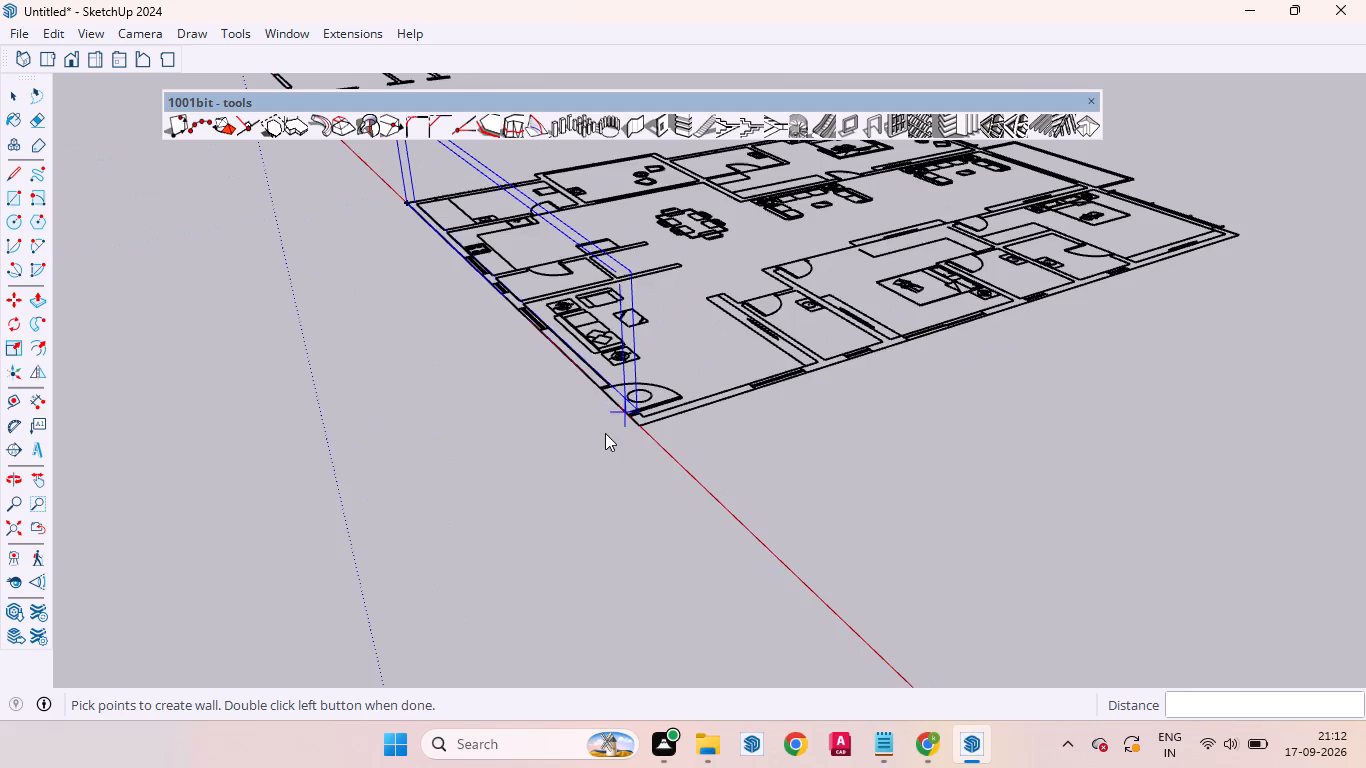
{"action": "scroll", "coordinate": [607, 415], "scroll_direction": "up", "scroll_amount": 14}
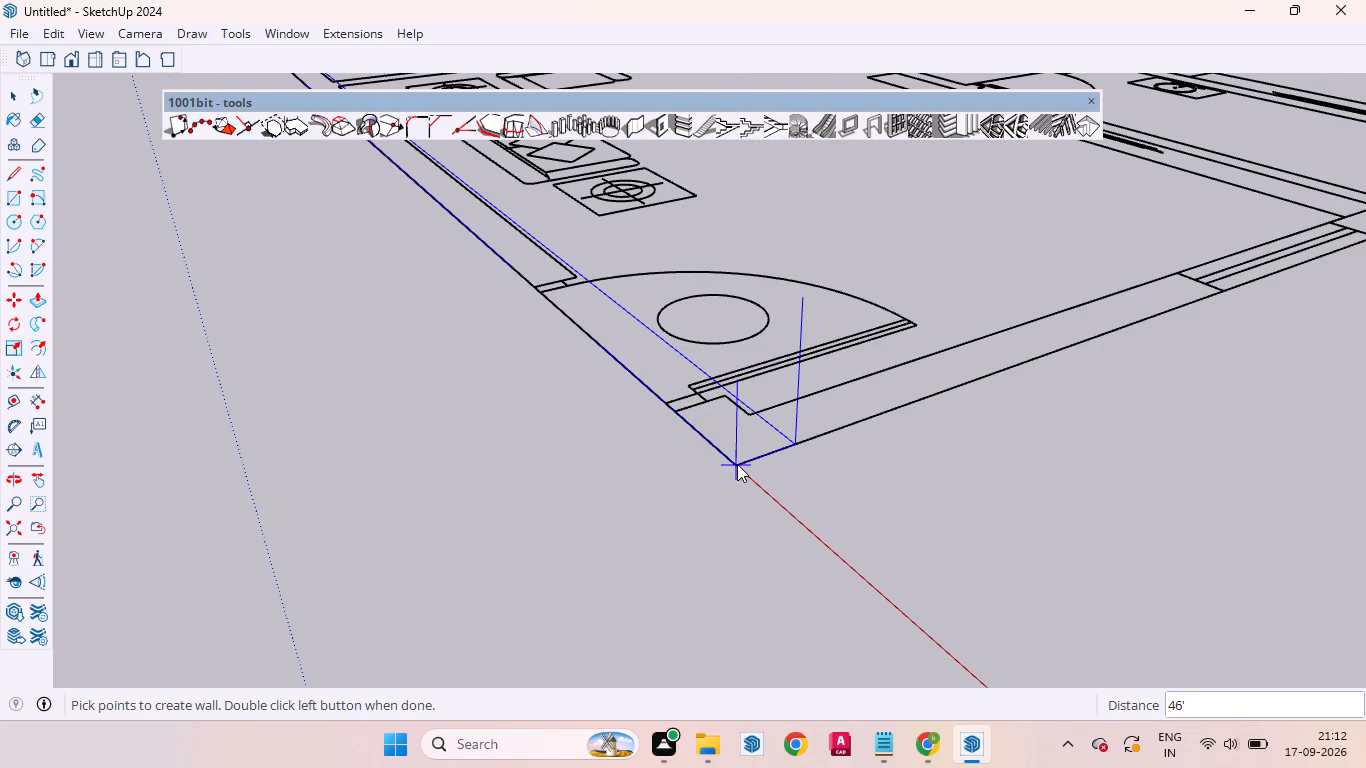
{"action": "left_click", "coordinate": [736, 464]}
Continue the wall 58' 7" from the entrance corner along the outer windows to the far bedroom's outer corner.
{"action": "scroll", "coordinate": [807, 392], "scroll_direction": "down", "scroll_amount": 12}
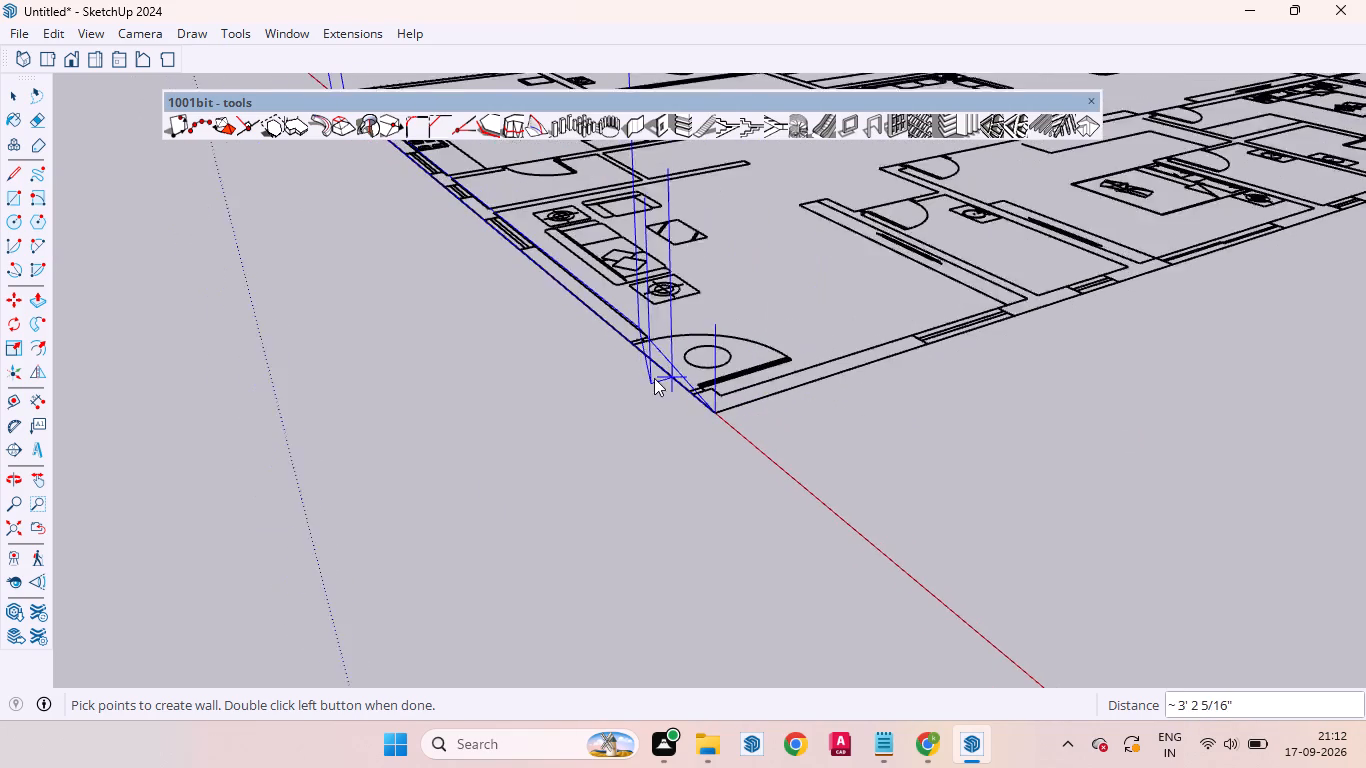
{"action": "scroll", "coordinate": [654, 378], "scroll_direction": "down", "scroll_amount": 5}
{"action": "scroll", "coordinate": [809, 346], "scroll_direction": "up", "scroll_amount": 2}
{"action": "scroll", "coordinate": [818, 346], "scroll_direction": "down", "scroll_amount": 1}
{"action": "scroll", "coordinate": [819, 346], "scroll_direction": "up", "scroll_amount": 10}
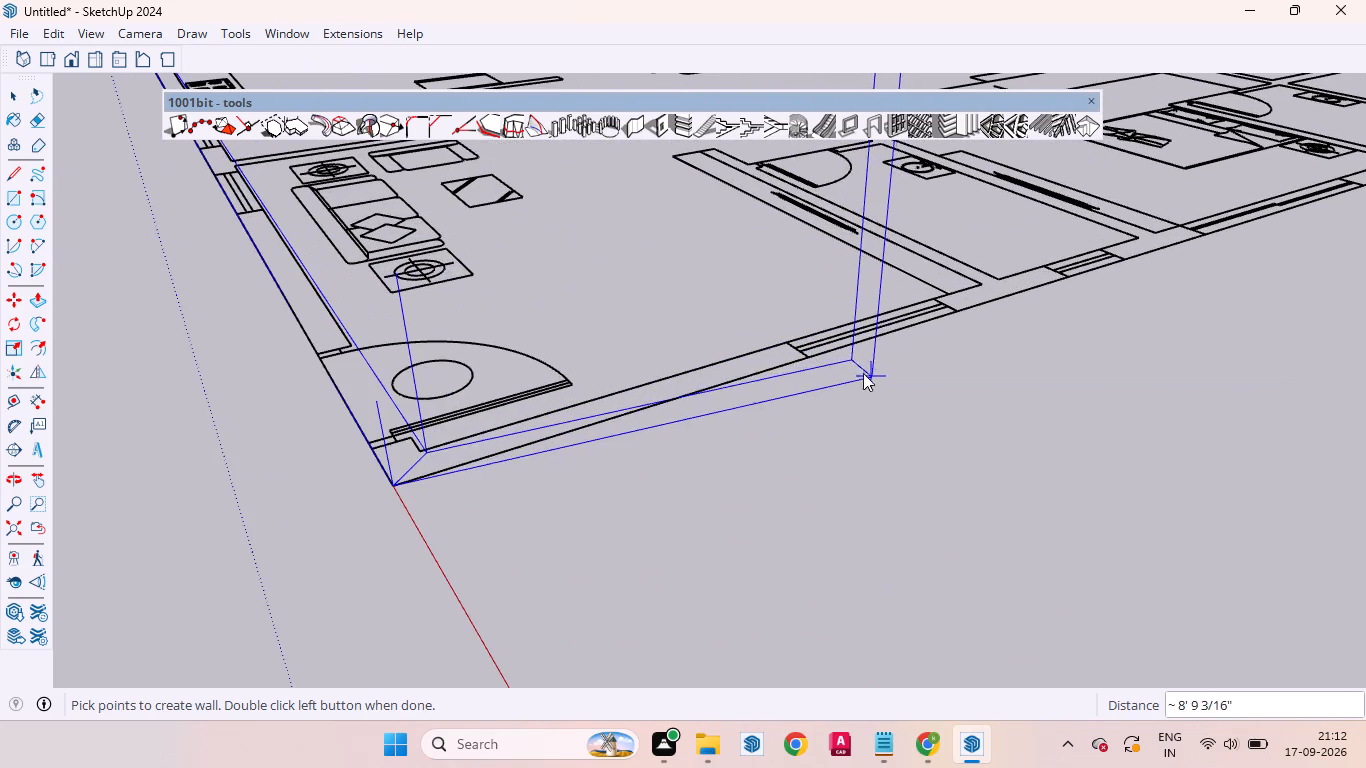
{"action": "scroll", "coordinate": [674, 388], "scroll_direction": "down", "scroll_amount": 18}
{"action": "scroll", "coordinate": [766, 328], "scroll_direction": "up", "scroll_amount": 14}
{"action": "scroll", "coordinate": [694, 415], "scroll_direction": "down", "scroll_amount": 5}
{"action": "scroll", "coordinate": [798, 407], "scroll_direction": "up", "scroll_amount": 5}
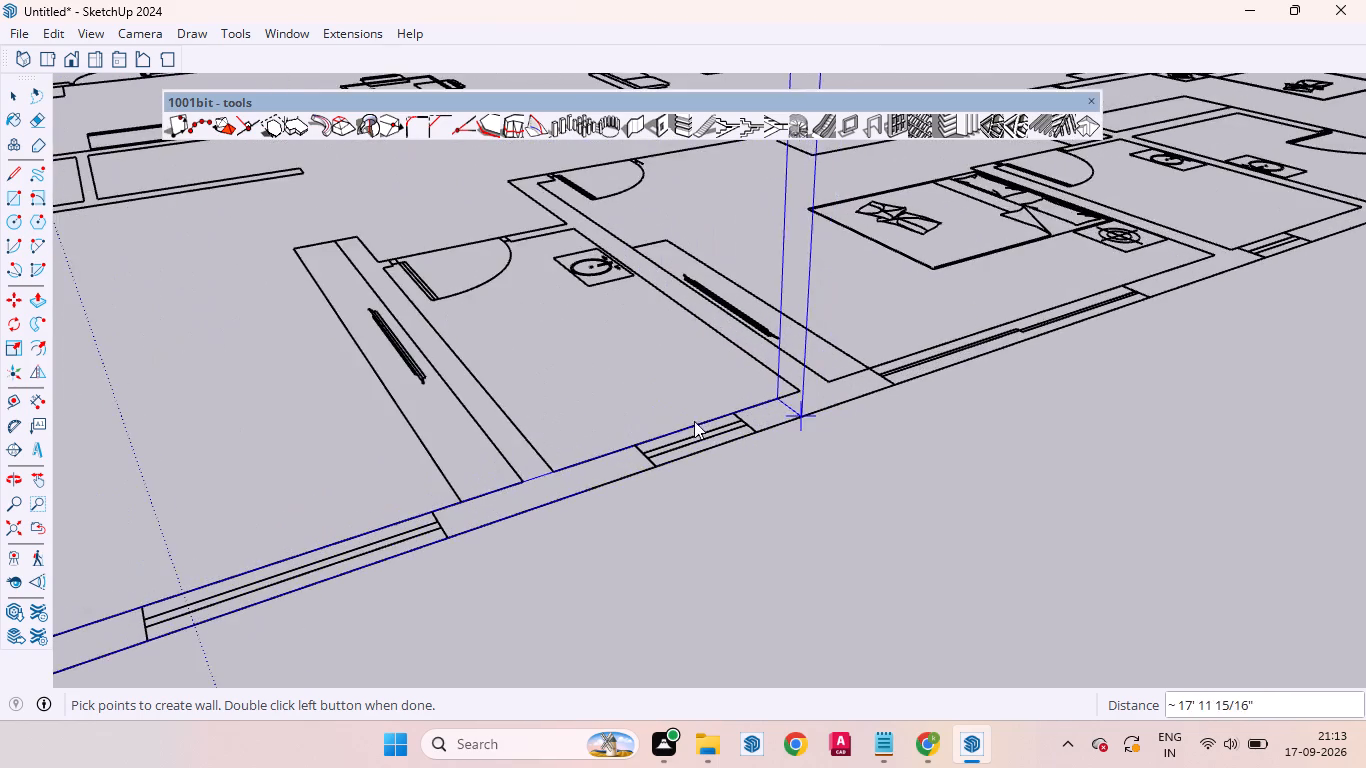
{"action": "scroll", "coordinate": [636, 421], "scroll_direction": "down", "scroll_amount": 18}
{"action": "scroll", "coordinate": [802, 339], "scroll_direction": "up", "scroll_amount": 6}
{"action": "scroll", "coordinate": [1124, 270], "scroll_direction": "up", "scroll_amount": 6}
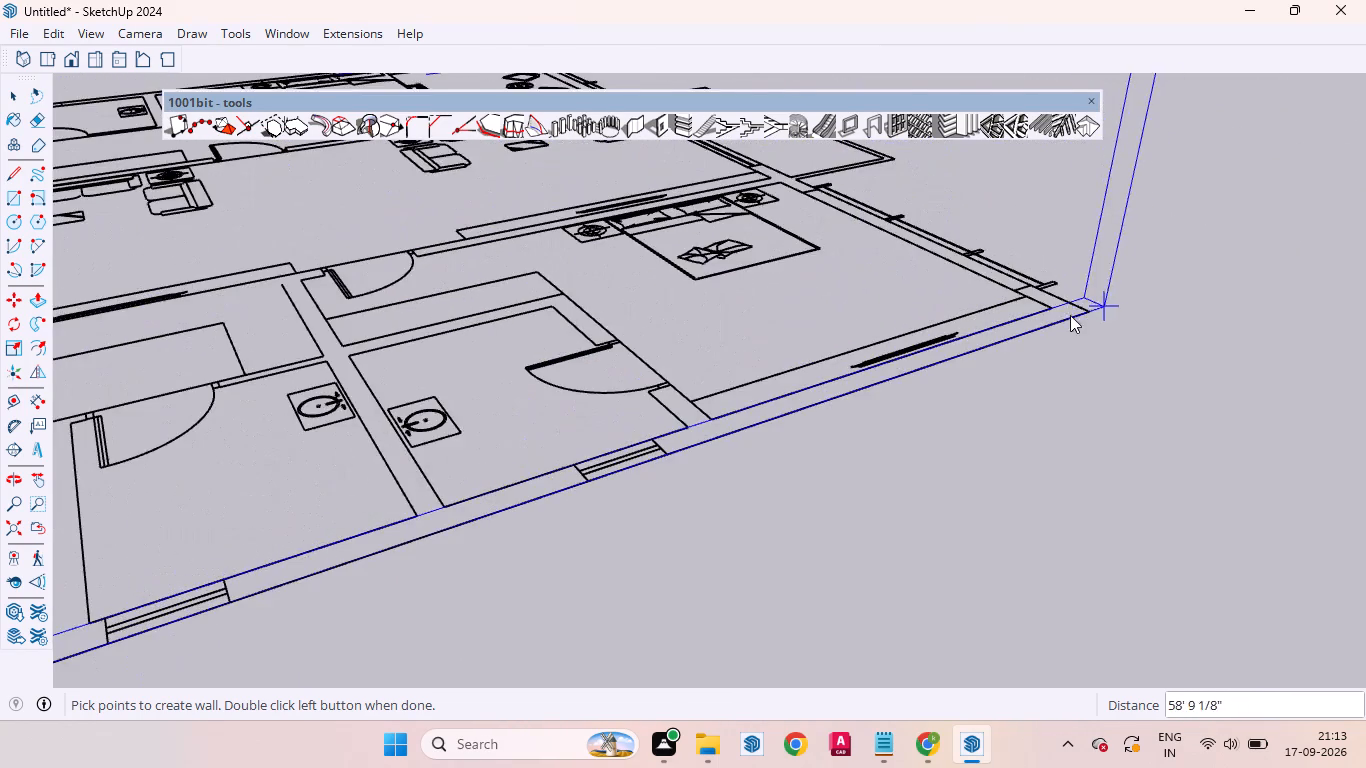
{"action": "scroll", "coordinate": [1069, 301], "scroll_direction": "up", "scroll_amount": 7}
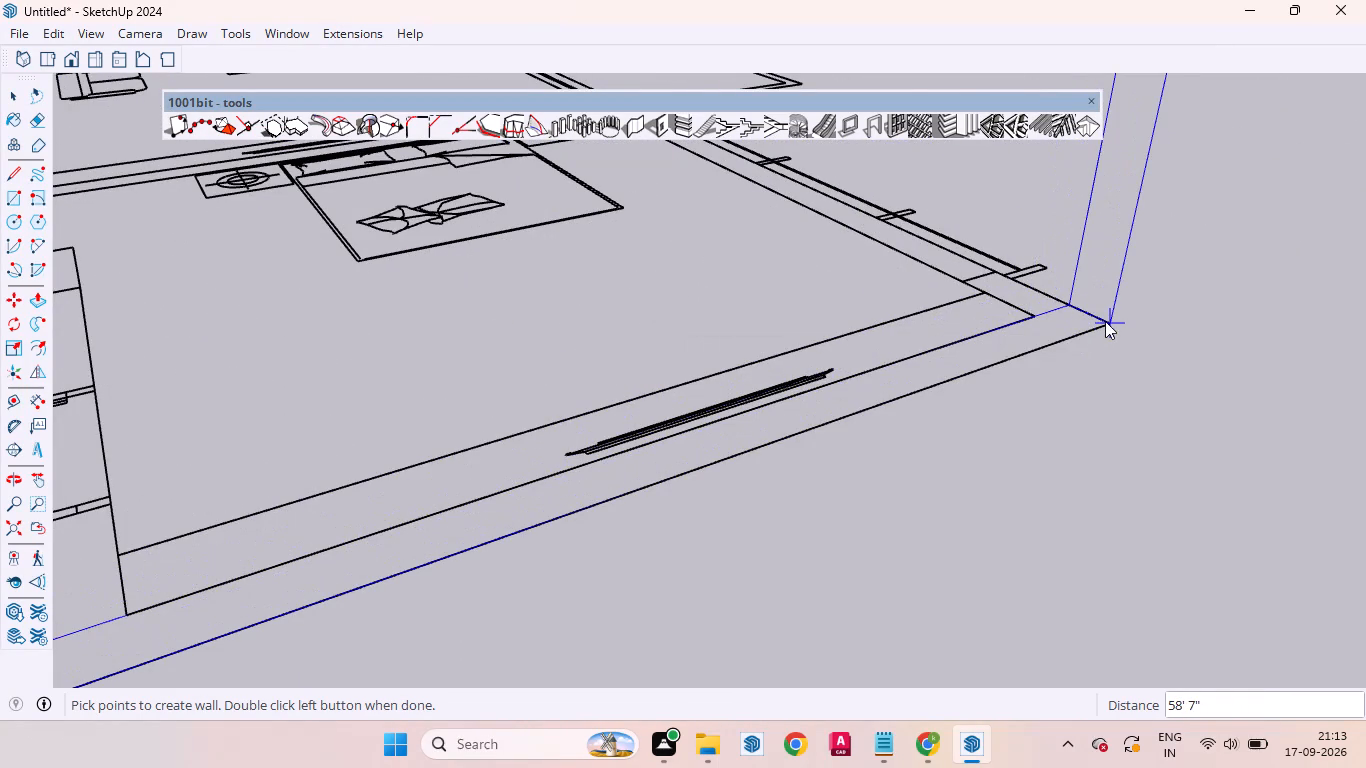
{"action": "left_click", "coordinate": [1109, 321]}
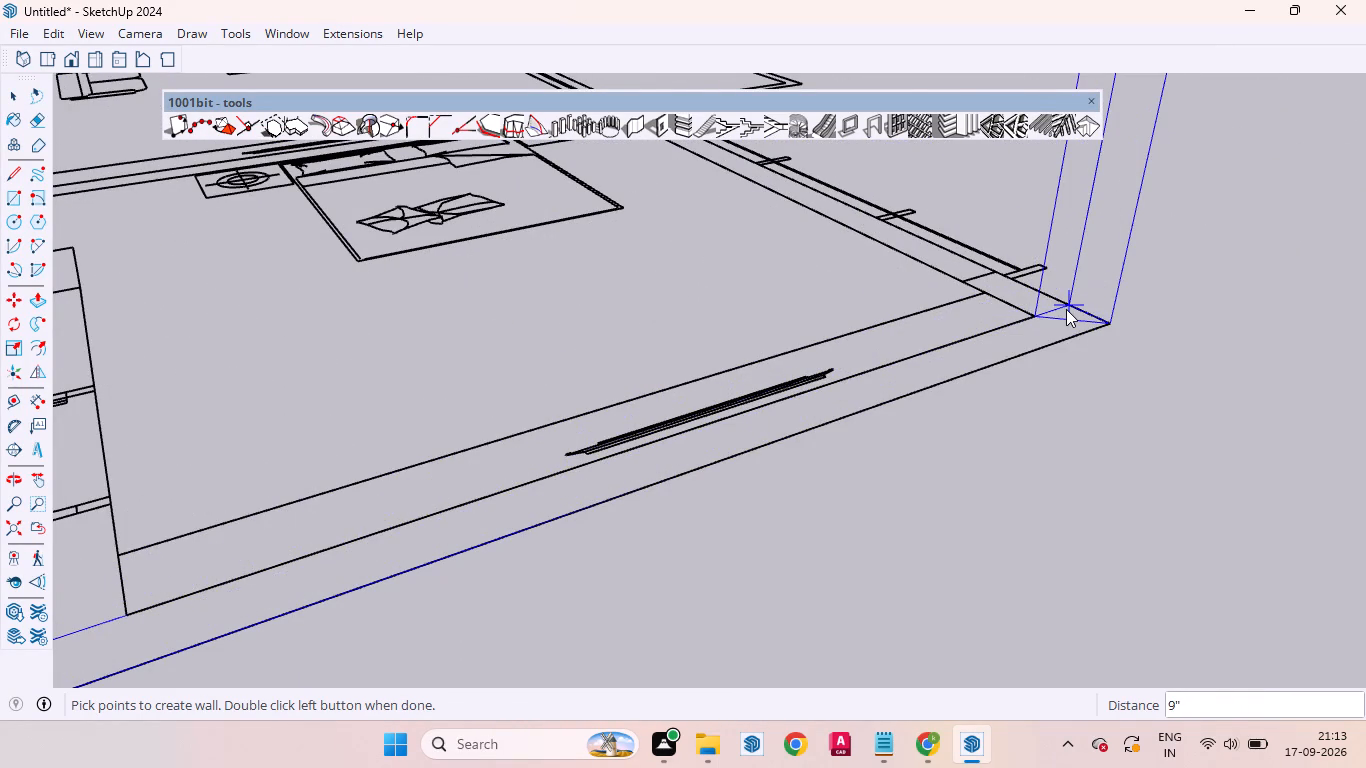
Continue the wall 45' 4" along the balcony side to the outer corner of the bedroom with two chairs and a round table.
{"action": "middle_click_drag", "start_coordinate": [1023, 357], "coordinate": [415, 421]}
{"action": "scroll", "coordinate": [490, 443], "scroll_direction": "down", "scroll_amount": 13}
{"action": "scroll", "coordinate": [620, 426], "scroll_direction": "up", "scroll_amount": 3}
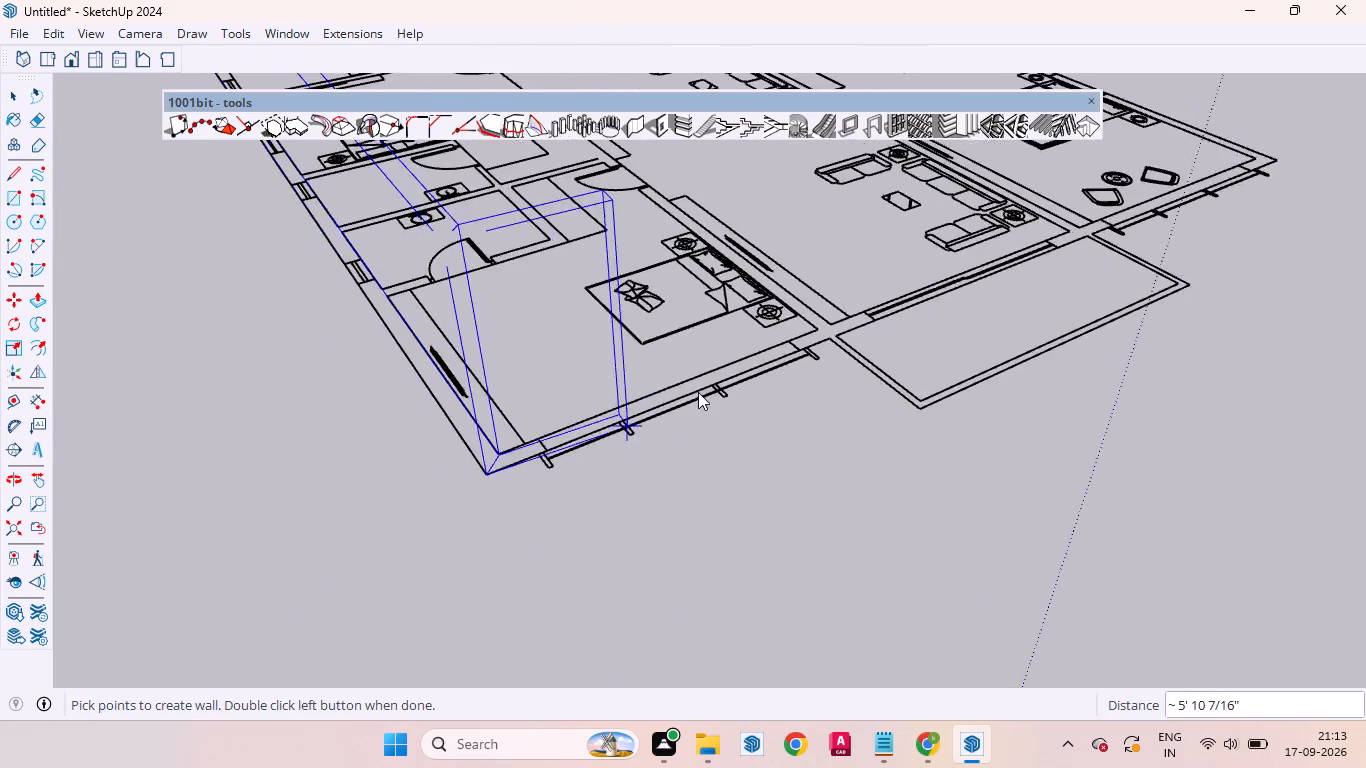
{"action": "scroll", "coordinate": [698, 392], "scroll_direction": "up", "scroll_amount": 4}
{"action": "scroll", "coordinate": [662, 395], "scroll_direction": "down", "scroll_amount": 16}
{"action": "scroll", "coordinate": [729, 339], "scroll_direction": "up", "scroll_amount": 4}
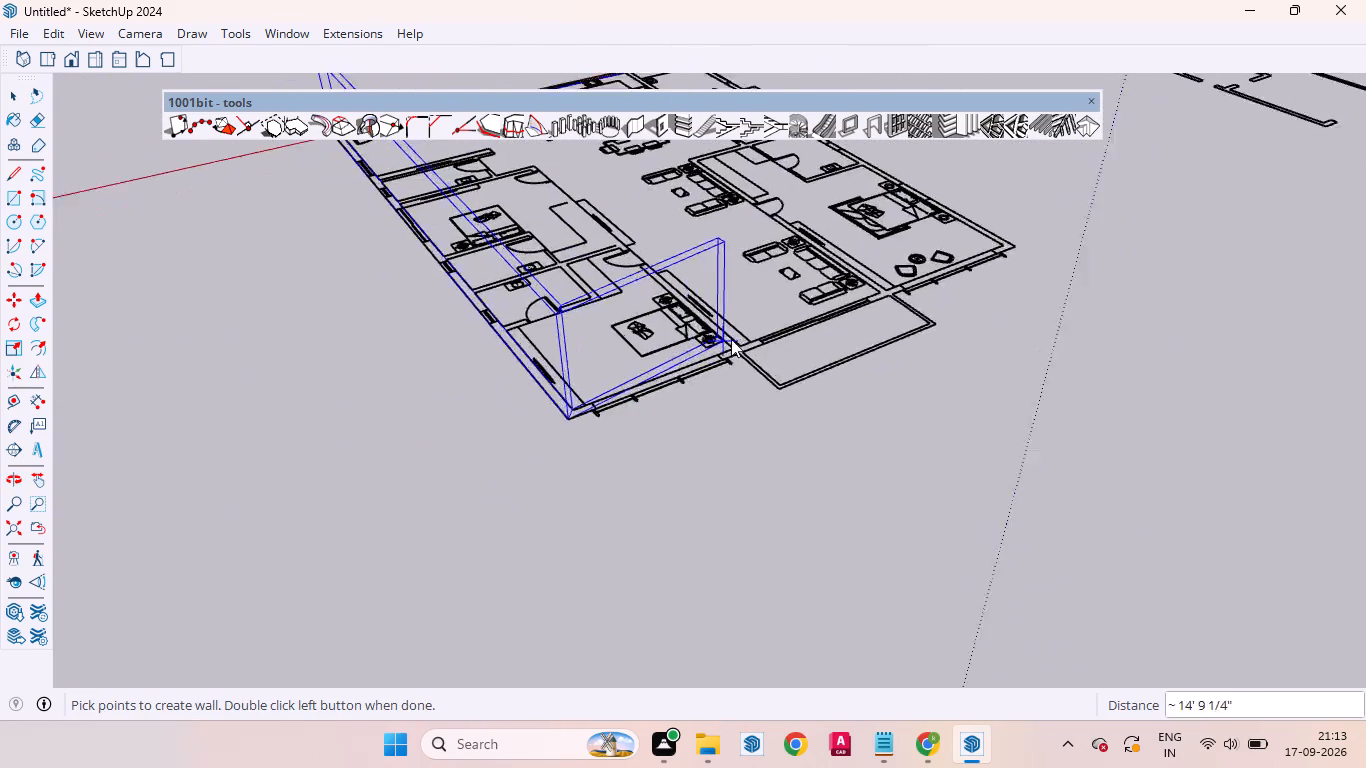
{"action": "scroll", "coordinate": [731, 339], "scroll_direction": "up", "scroll_amount": 3}
{"action": "scroll", "coordinate": [719, 367], "scroll_direction": "down", "scroll_amount": 7}
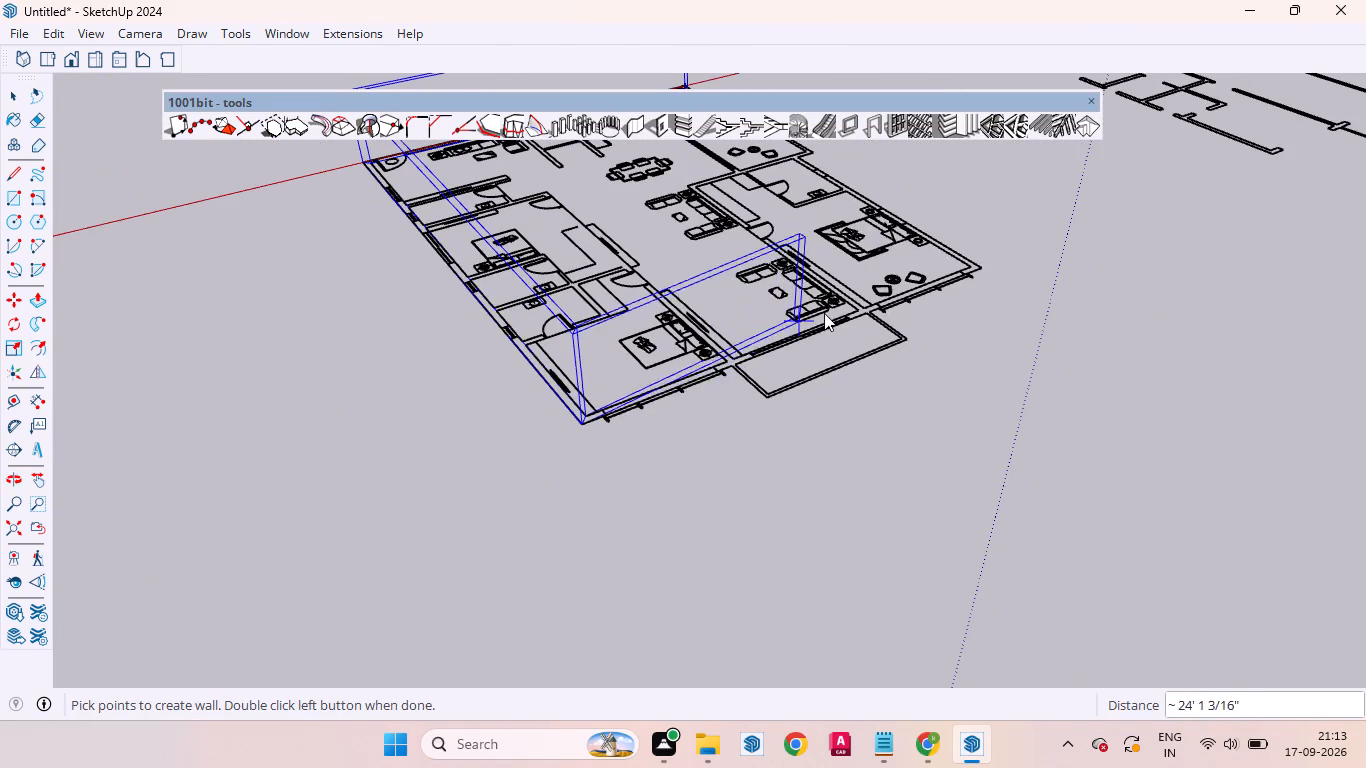
{"action": "scroll", "coordinate": [915, 294], "scroll_direction": "up", "scroll_amount": 13}
{"action": "middle_click_drag", "start_coordinate": [983, 275], "coordinate": [882, 311]}
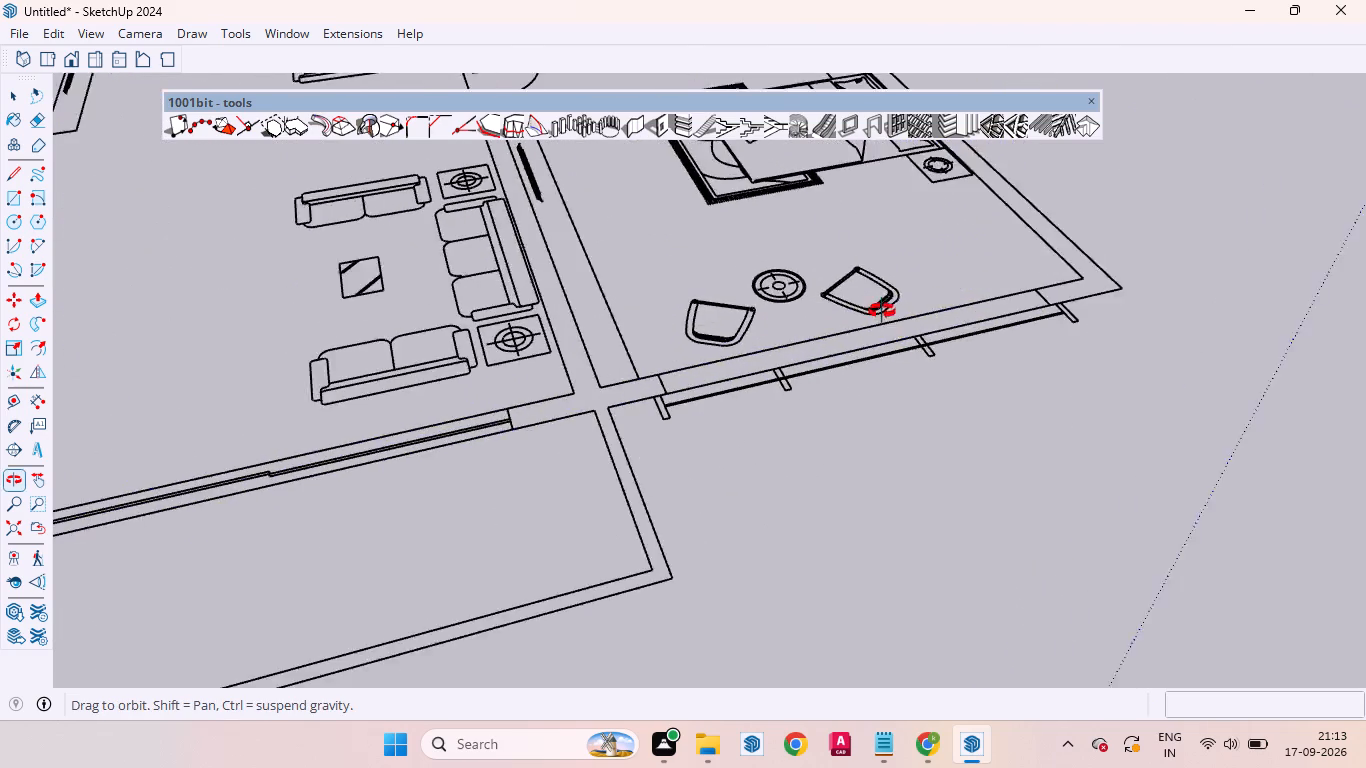
{"action": "middle_click_drag", "start_coordinate": [882, 311], "coordinate": [619, 367]}
{"action": "scroll", "coordinate": [1155, 505], "scroll_direction": "up", "scroll_amount": 3}
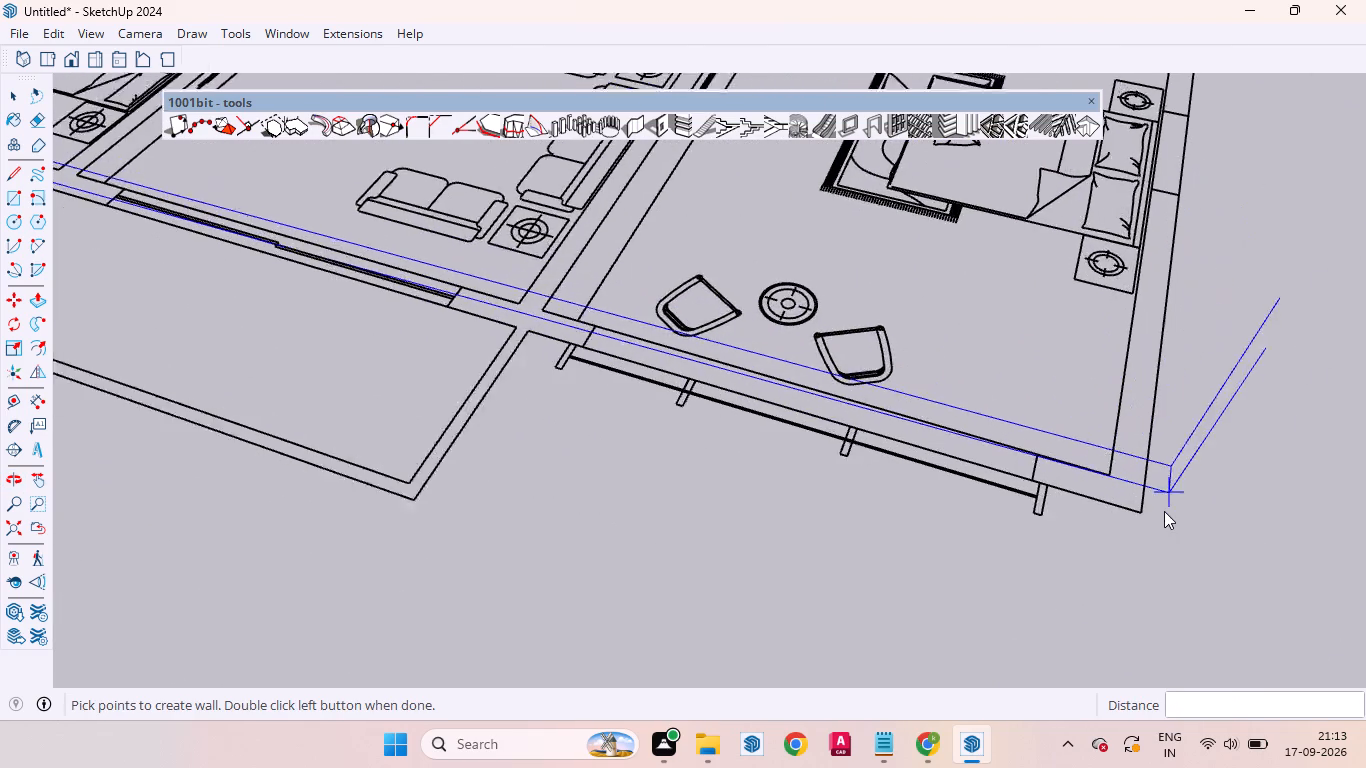
{"action": "scroll", "coordinate": [1164, 511], "scroll_direction": "up", "scroll_amount": 2}
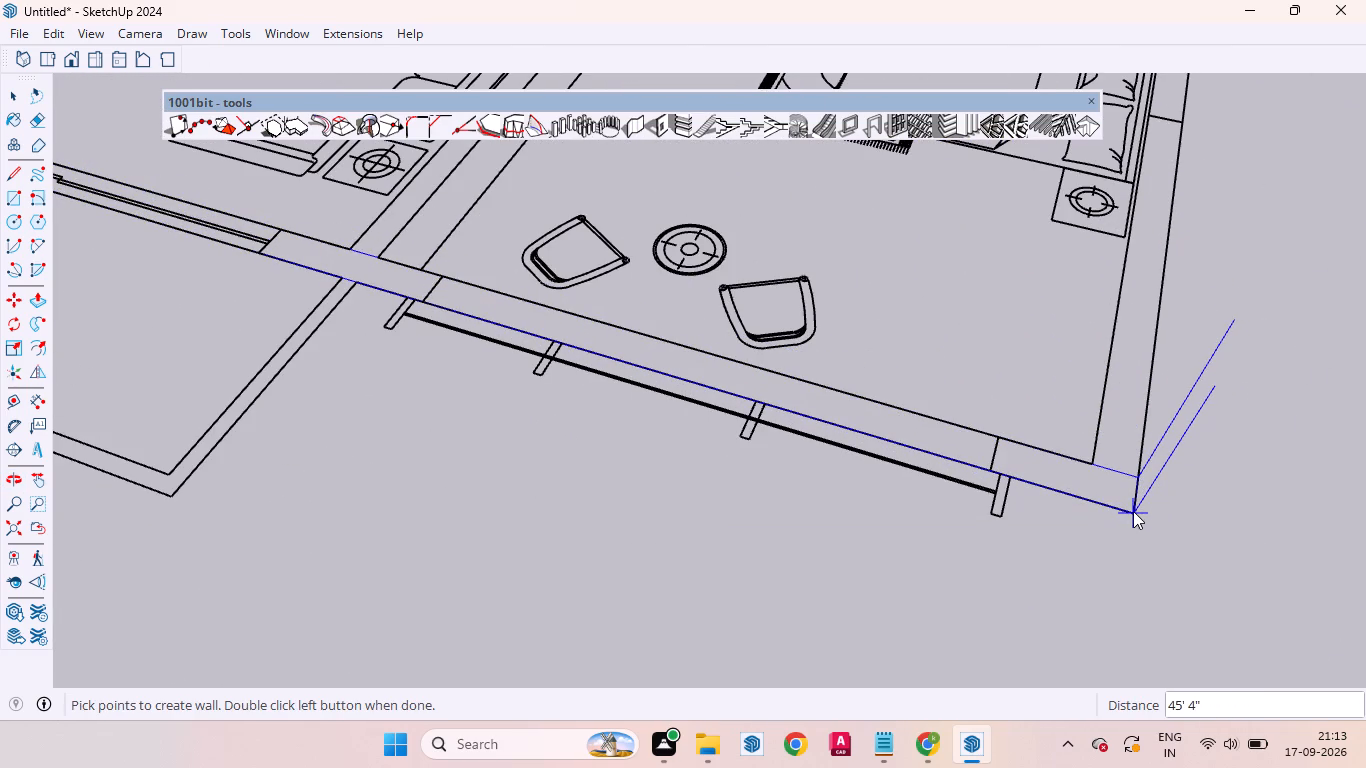
{"action": "left_click", "coordinate": [1133, 511]}
Run the last wall segment about 57' 10" straight back to the utility room's outer edge near the starting corner and finish the wall.
{"action": "scroll", "coordinate": [774, 429], "scroll_direction": "down", "scroll_amount": 13}
{"action": "scroll", "coordinate": [934, 405], "scroll_direction": "up", "scroll_amount": 1}
{"action": "middle_click_drag", "start_coordinate": [933, 407], "coordinate": [613, 472]}
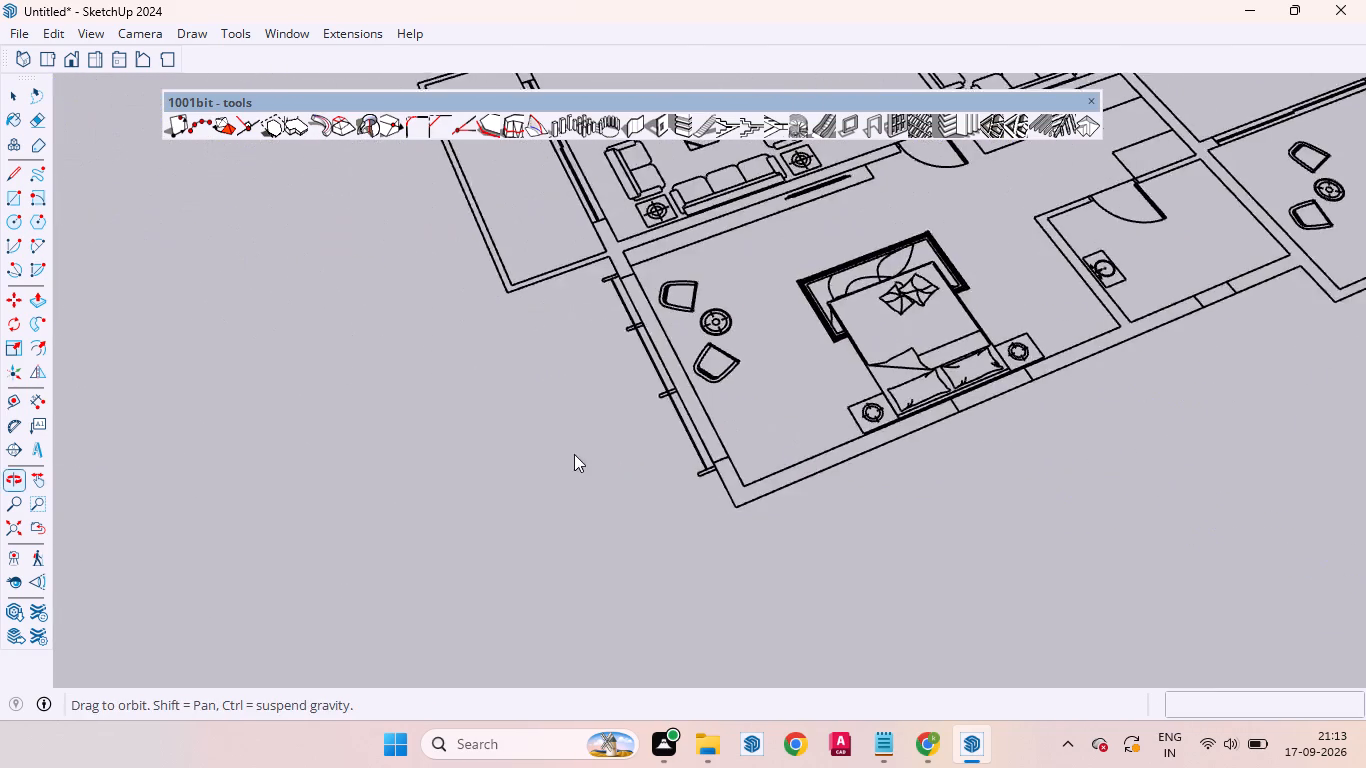
{"action": "scroll", "coordinate": [597, 391], "scroll_direction": "down", "scroll_amount": 19}
{"action": "scroll", "coordinate": [805, 342], "scroll_direction": "up", "scroll_amount": 11}
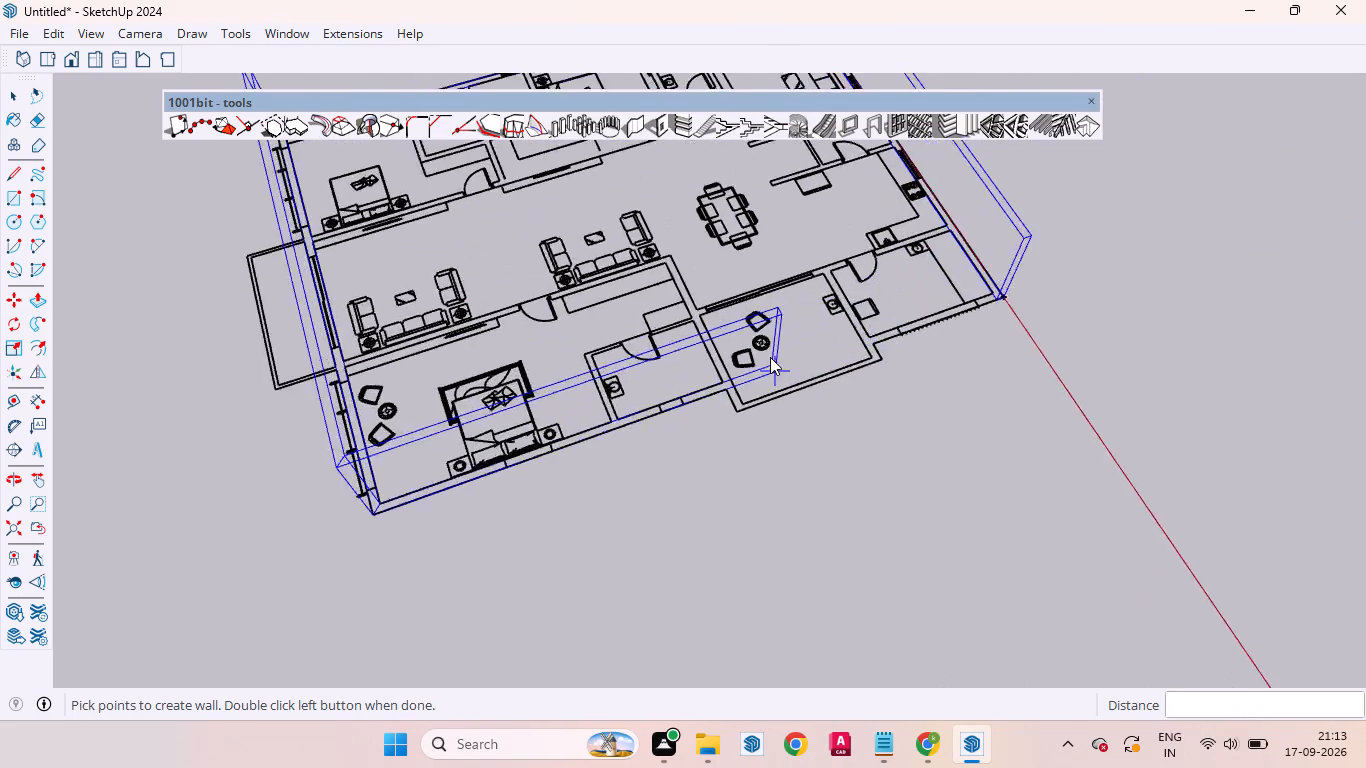
{"action": "scroll", "coordinate": [770, 357], "scroll_direction": "up", "scroll_amount": 8}
{"action": "scroll", "coordinate": [711, 401], "scroll_direction": "down", "scroll_amount": 7}
{"action": "scroll", "coordinate": [792, 366], "scroll_direction": "up", "scroll_amount": 6}
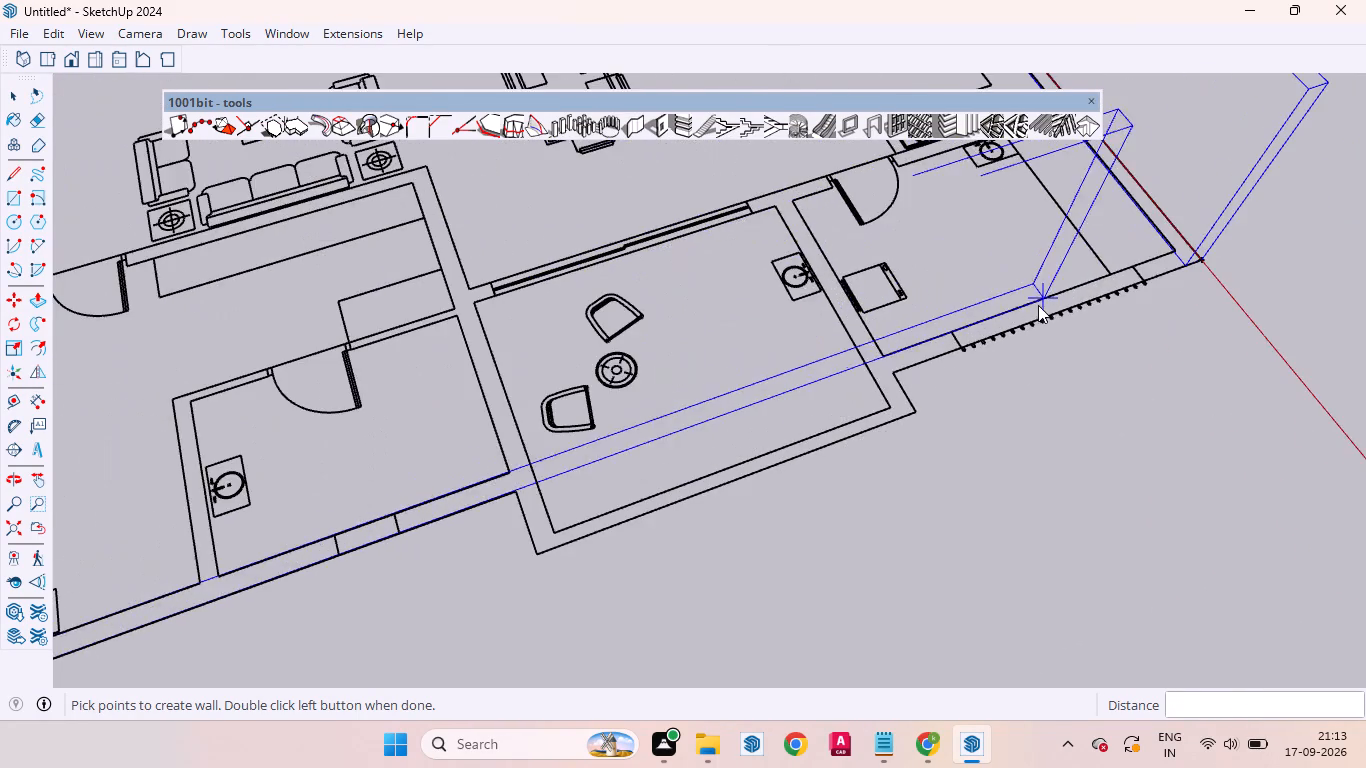
{"action": "scroll", "coordinate": [652, 376], "scroll_direction": "down", "scroll_amount": 12}
{"action": "scroll", "coordinate": [742, 356], "scroll_direction": "up", "scroll_amount": 7}
{"action": "scroll", "coordinate": [886, 314], "scroll_direction": "up", "scroll_amount": 6}
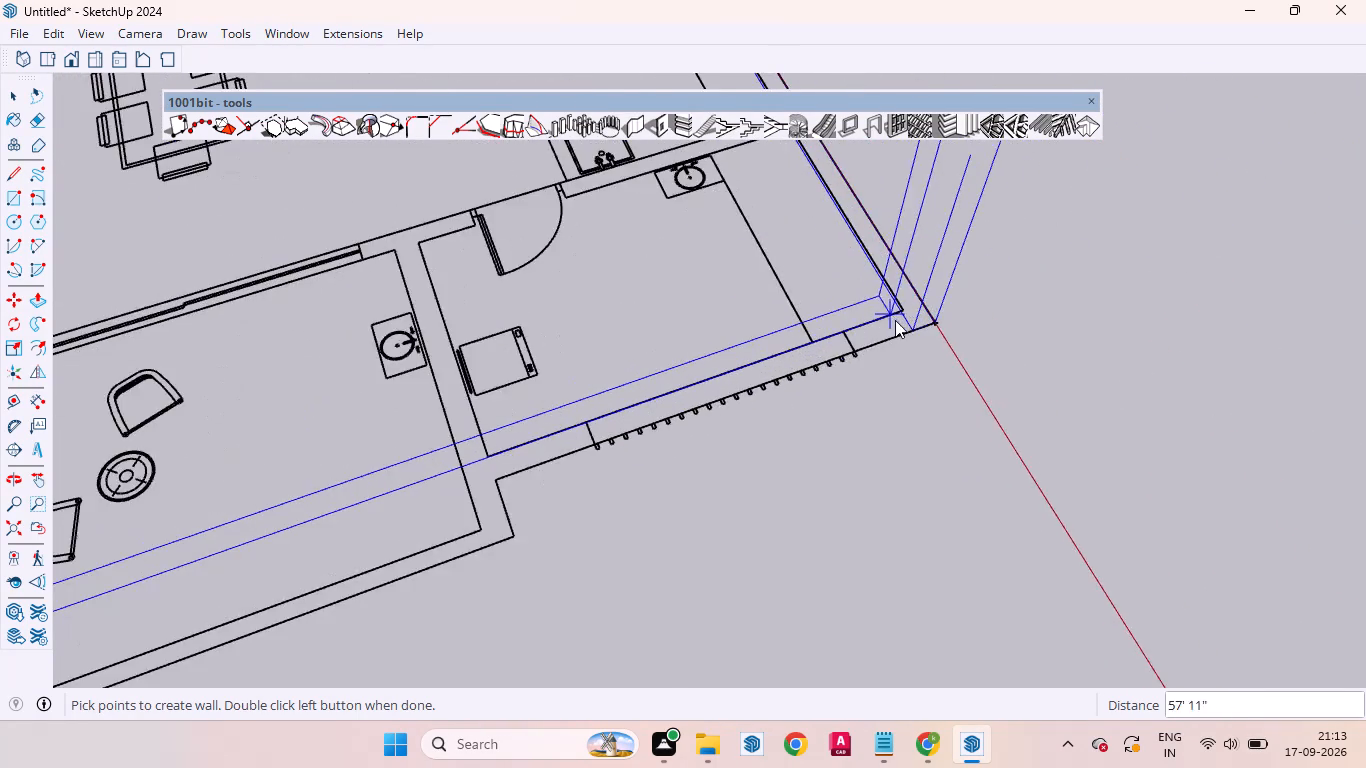
{"action": "scroll", "coordinate": [895, 320], "scroll_direction": "up", "scroll_amount": 5}
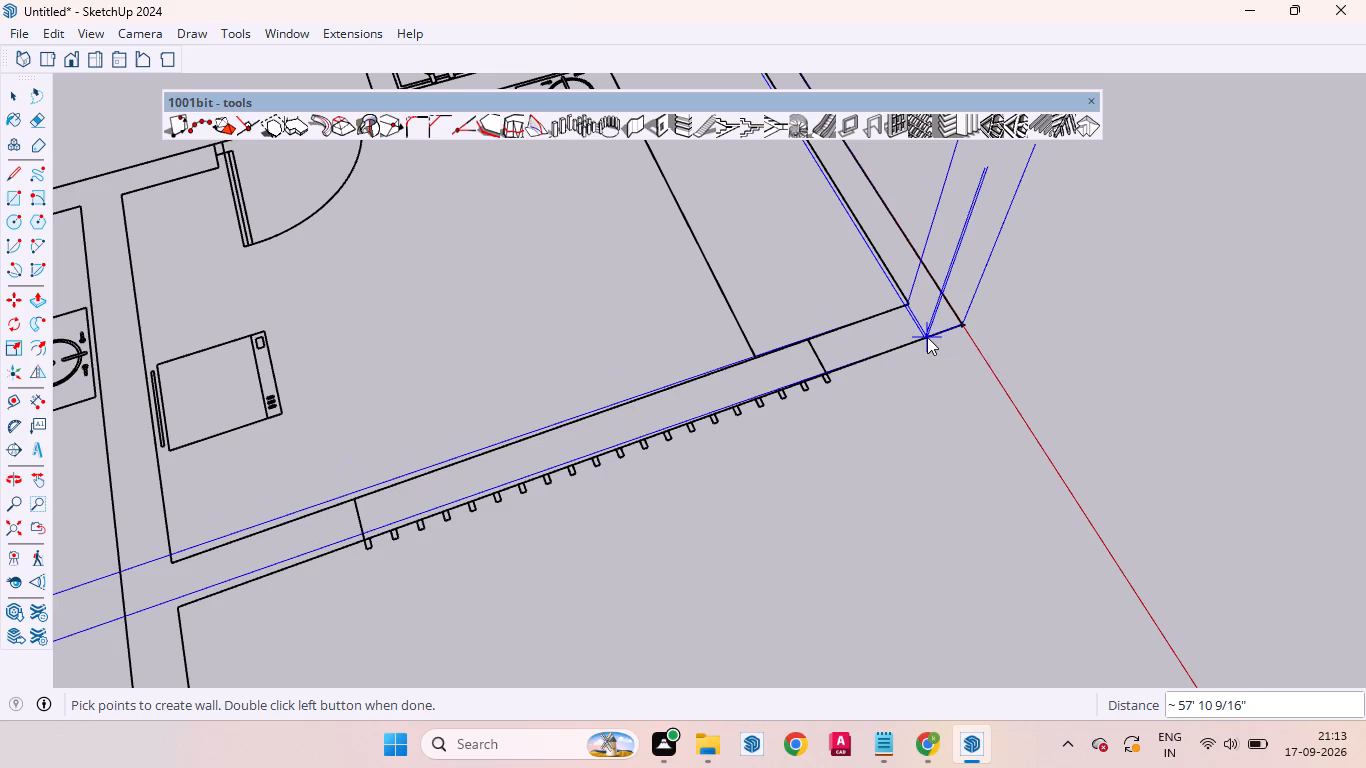
{"action": "scroll", "coordinate": [925, 339], "scroll_direction": "up", "scroll_amount": 20}
{"action": "scroll", "coordinate": [925, 339], "scroll_direction": "up", "scroll_amount": 1}
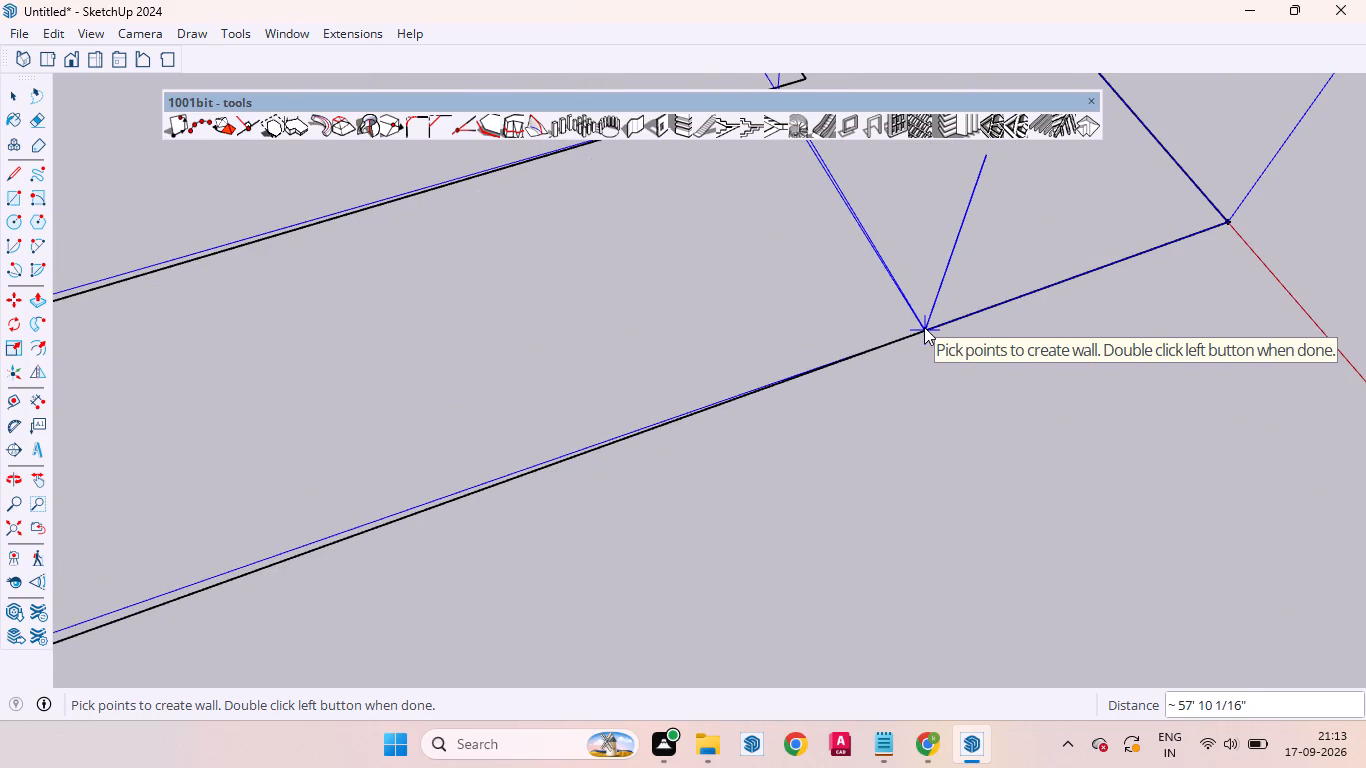
{"action": "scroll", "coordinate": [924, 327], "scroll_direction": "up", "scroll_amount": 20}
{"action": "scroll", "coordinate": [924, 327], "scroll_direction": "up", "scroll_amount": 2}
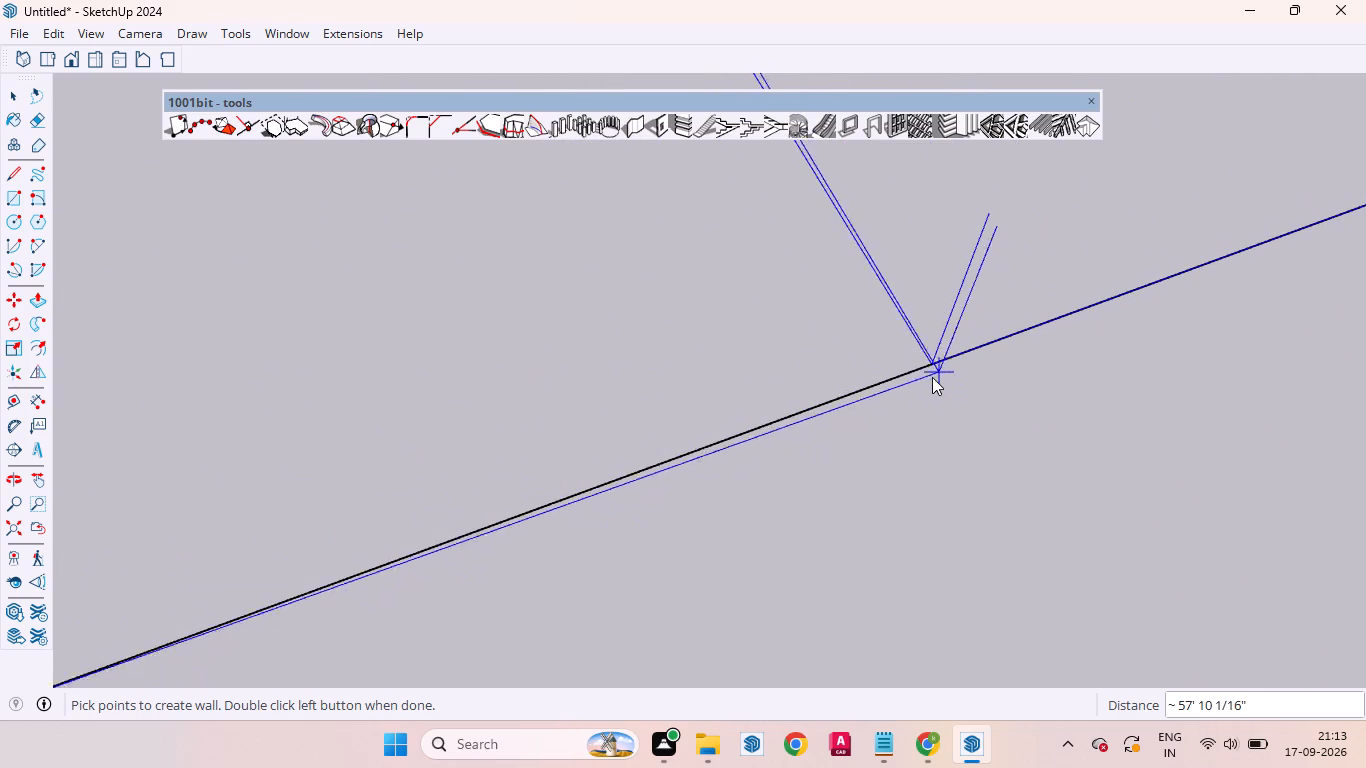
{"action": "scroll", "coordinate": [931, 360], "scroll_direction": "up", "scroll_amount": 20}
{"action": "scroll", "coordinate": [931, 360], "scroll_direction": "up", "scroll_amount": 3}
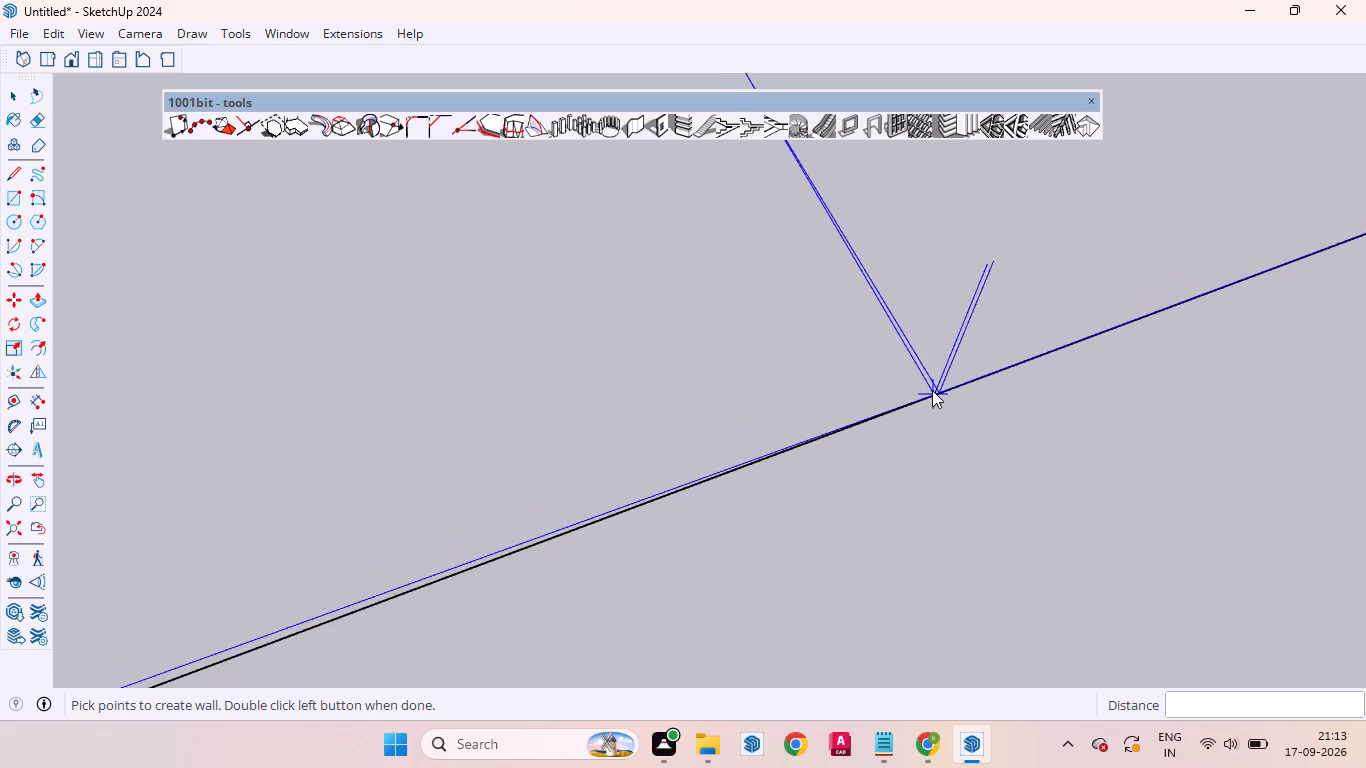
{"action": "scroll", "coordinate": [937, 402], "scroll_direction": "up", "scroll_amount": 16}
{"action": "scroll", "coordinate": [931, 401], "scroll_direction": "down", "scroll_amount": 12}
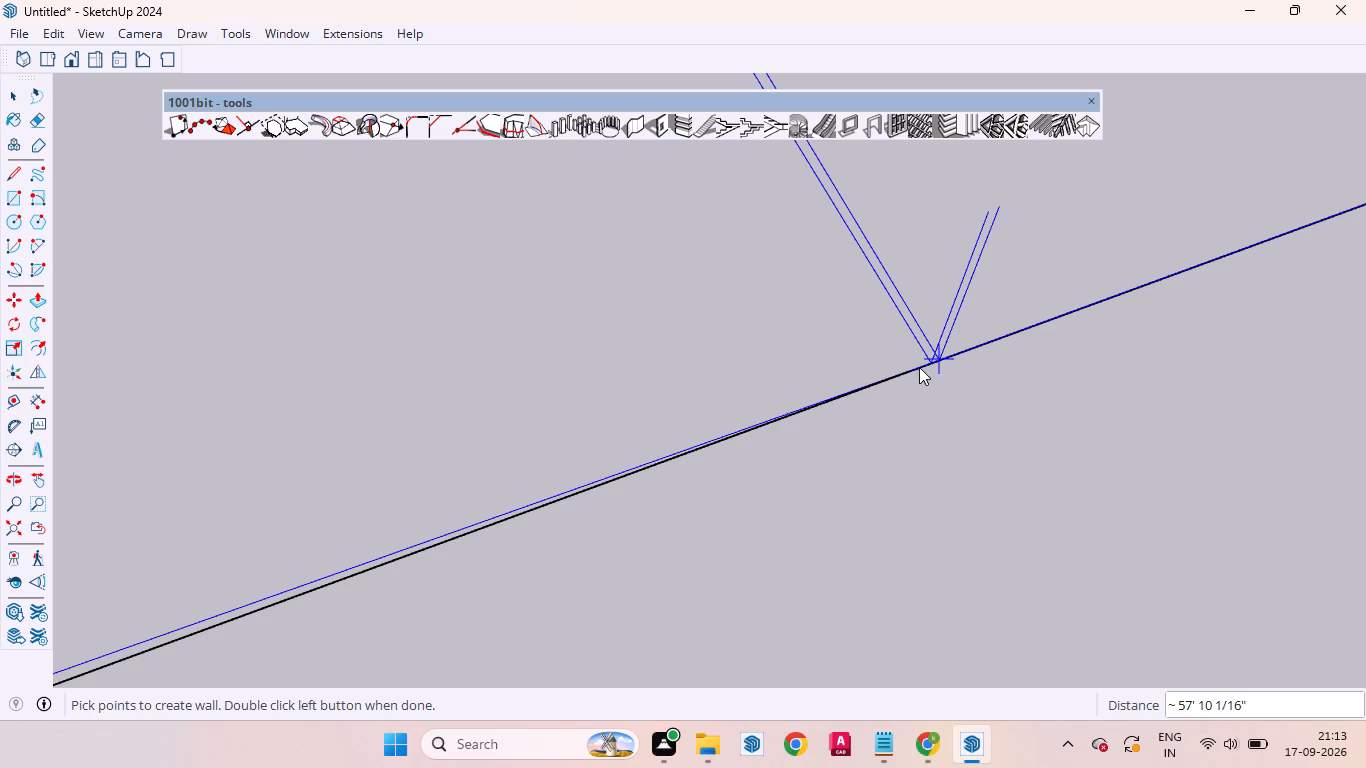
{"action": "left_click", "coordinate": [933, 358]}
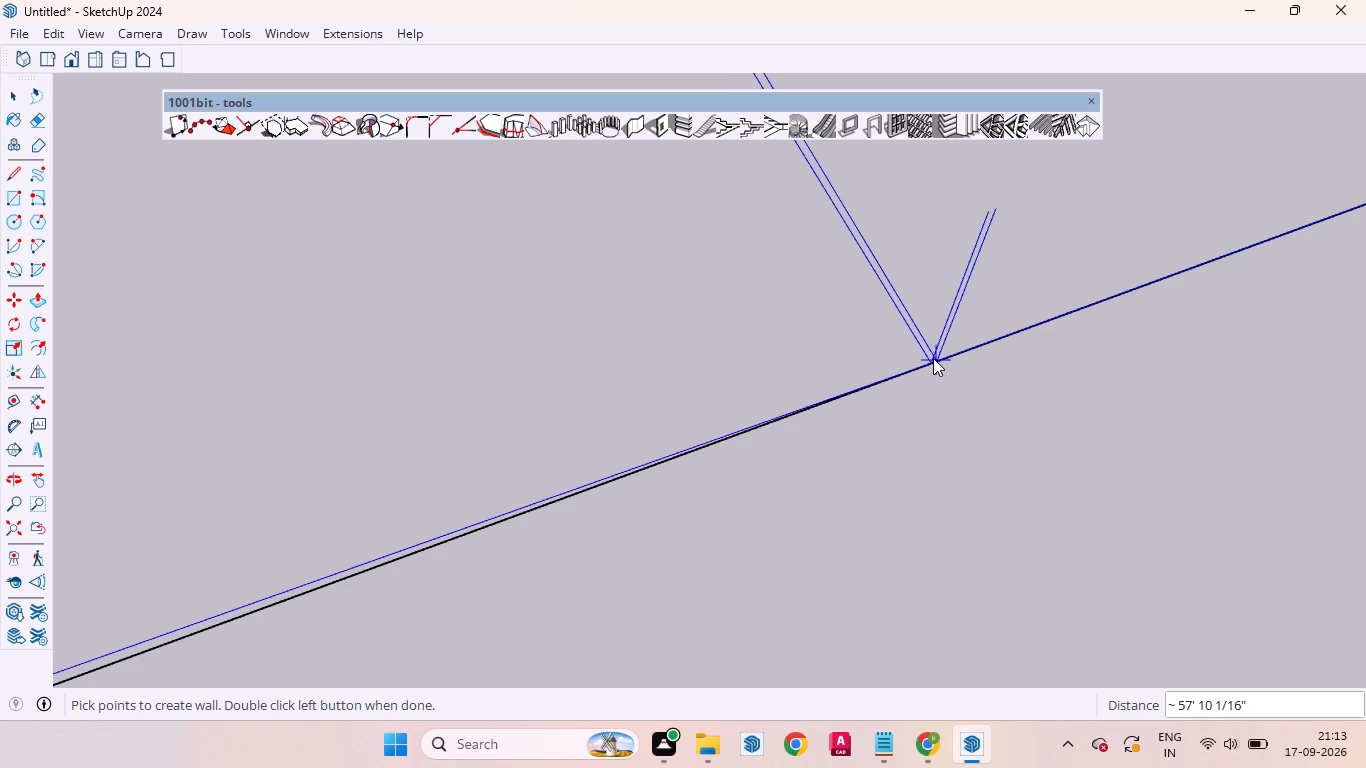
{"action": "left_click", "coordinate": [933, 358]}
{"action": "scroll", "coordinate": [929, 360], "scroll_direction": "down", "scroll_amount": 20}
{"action": "scroll", "coordinate": [929, 360], "scroll_direction": "down", "scroll_amount": 11}
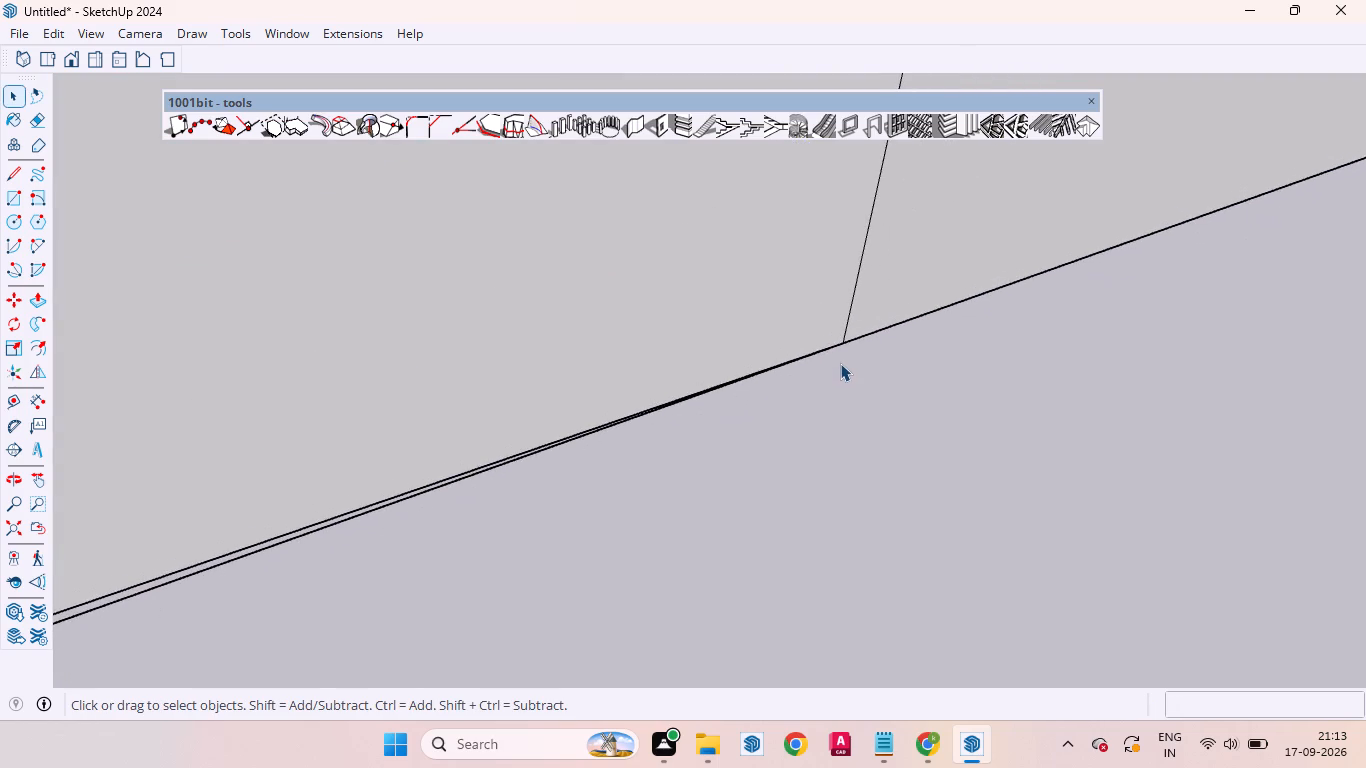
{"action": "scroll", "coordinate": [840, 363], "scroll_direction": "down", "scroll_amount": 20}
{"action": "scroll", "coordinate": [840, 363], "scroll_direction": "down", "scroll_amount": 11}
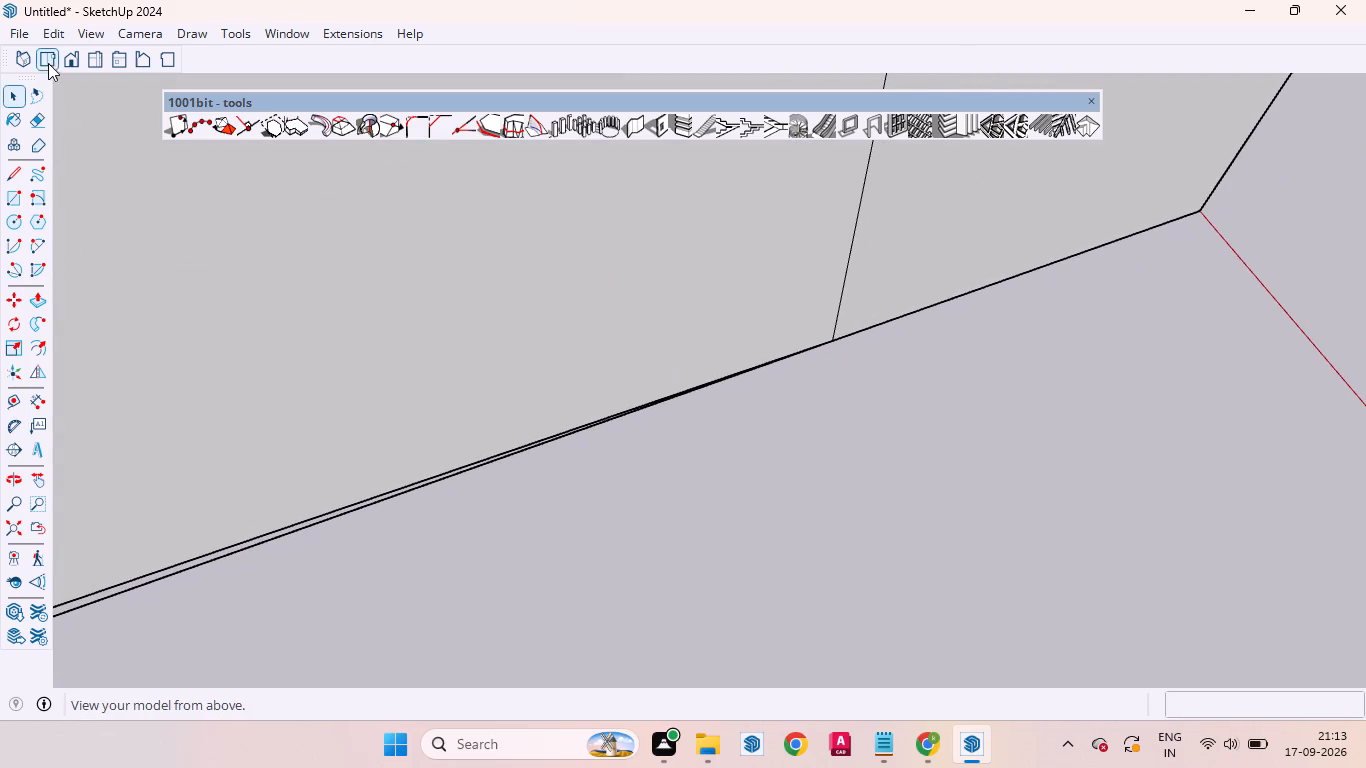
Check the finished outer wall enclosure around the floor plan from above and in isometric view, including its corners.
{"action": "left_click", "coordinate": [40, 70]}
{"action": "scroll", "coordinate": [265, 306], "scroll_direction": "down", "scroll_amount": 20}
{"action": "scroll", "coordinate": [265, 306], "scroll_direction": "down", "scroll_amount": 2}
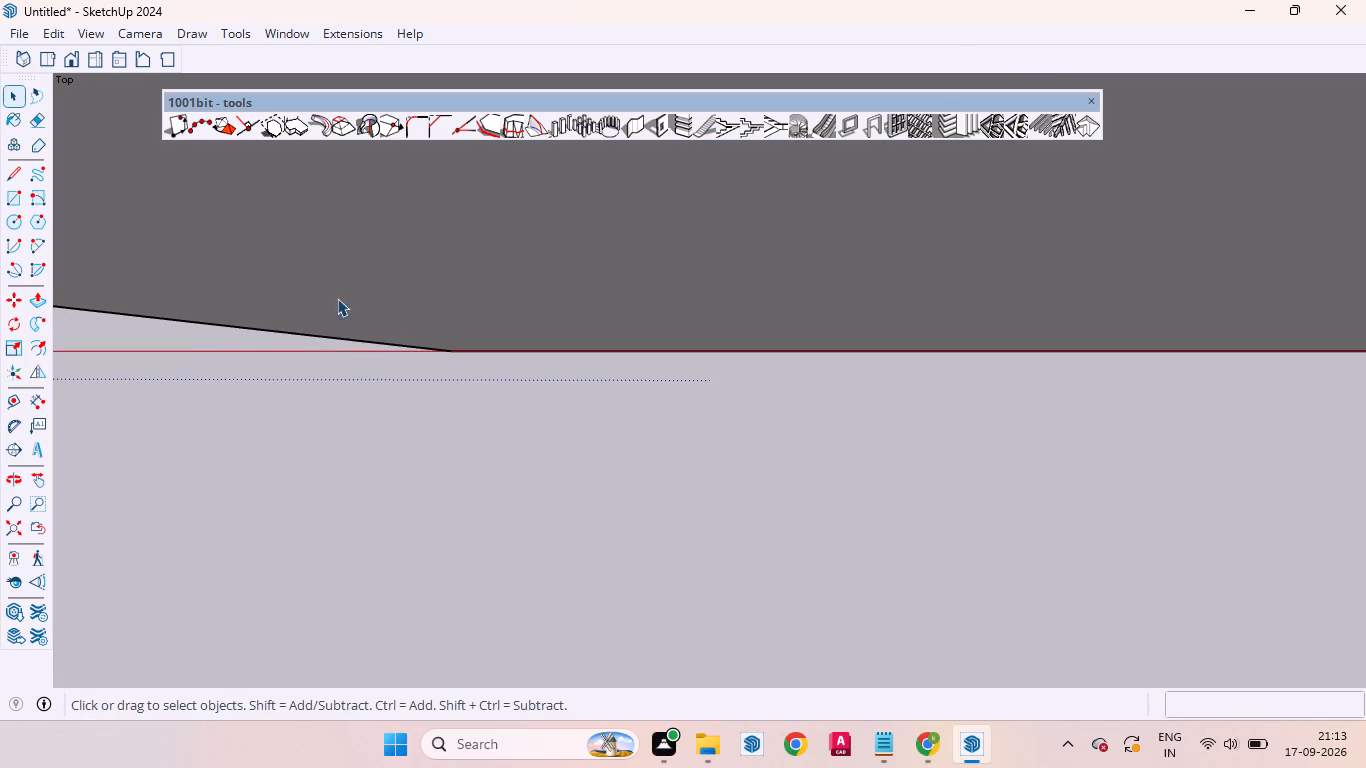
{"action": "scroll", "coordinate": [337, 298], "scroll_direction": "down", "scroll_amount": 2}
{"action": "left_click", "coordinate": [22, 57]}
{"action": "scroll", "coordinate": [297, 289], "scroll_direction": "down", "scroll_amount": 5}
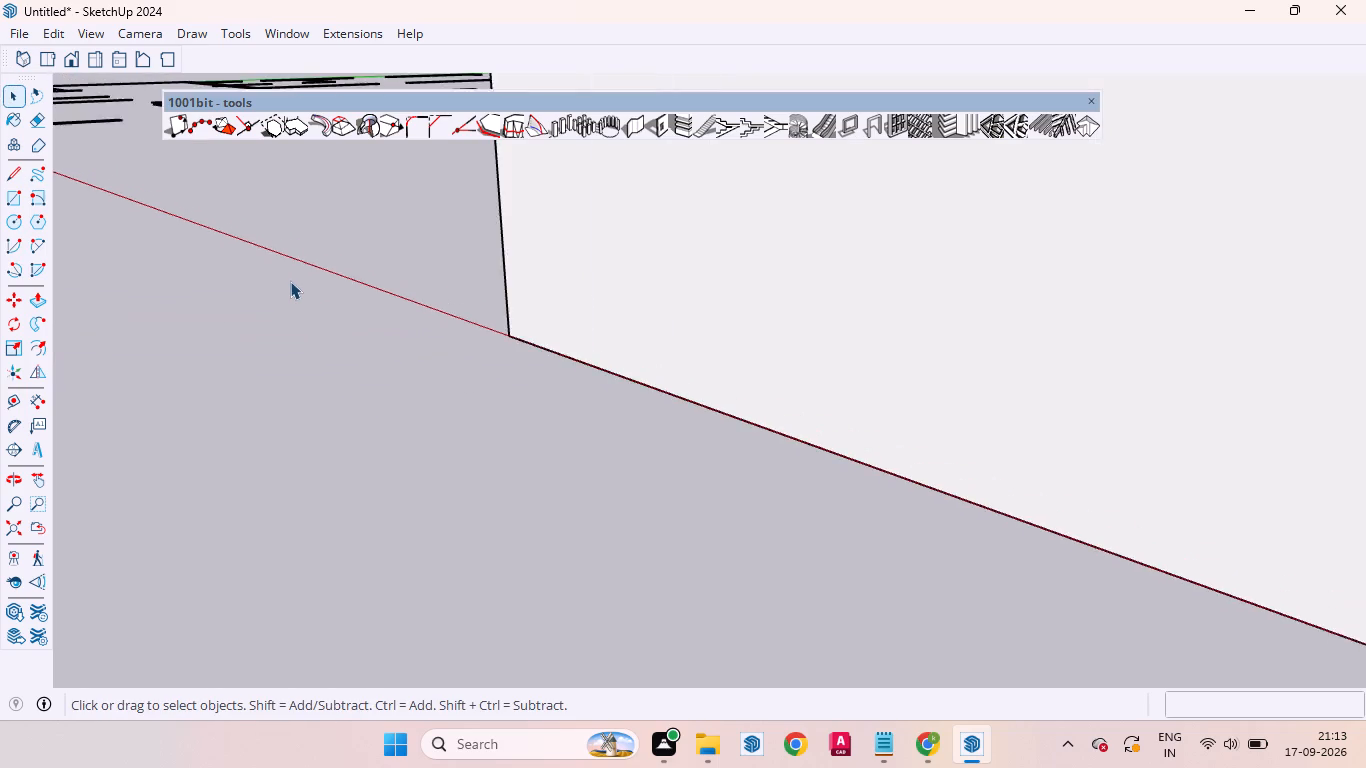
{"action": "scroll", "coordinate": [290, 281], "scroll_direction": "down", "scroll_amount": 20}
{"action": "scroll", "coordinate": [290, 281], "scroll_direction": "down", "scroll_amount": 4}
{"action": "scroll", "coordinate": [475, 249], "scroll_direction": "up", "scroll_amount": 6}
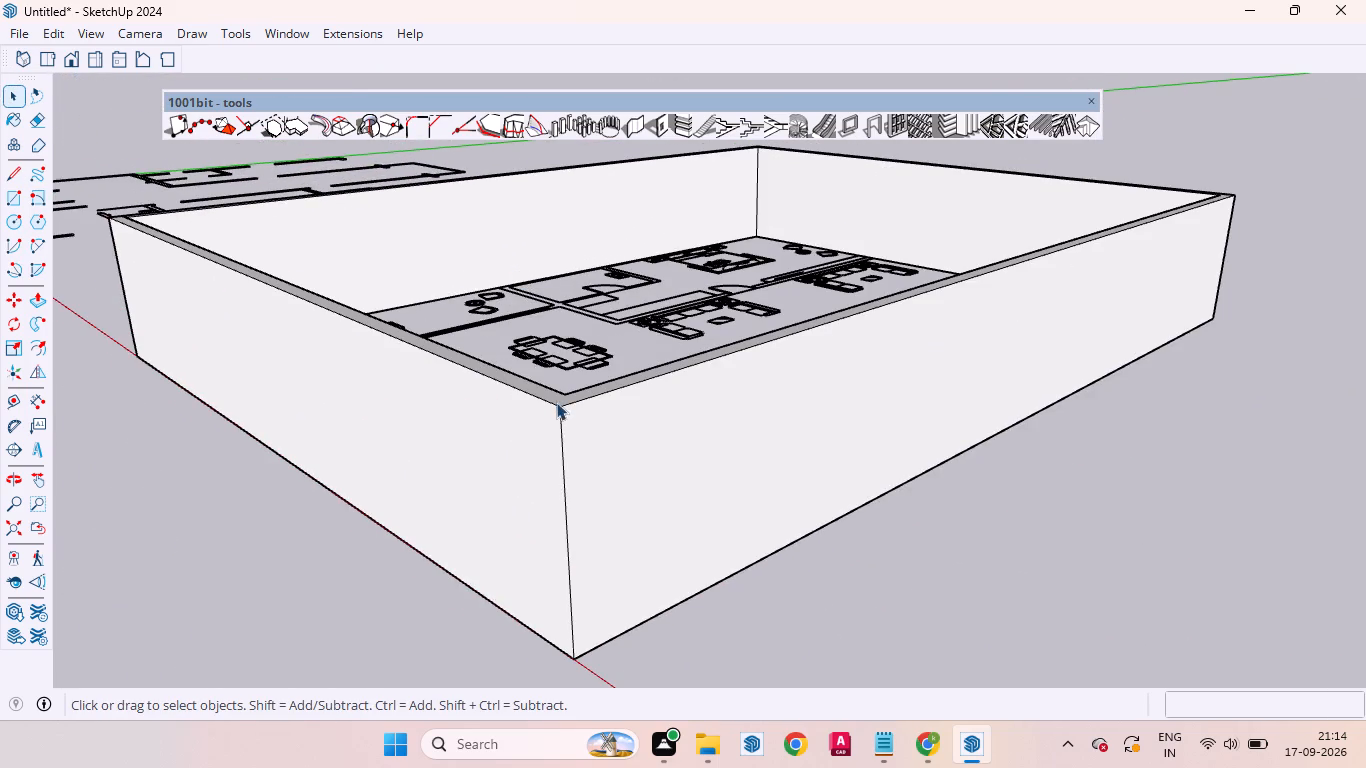
{"action": "scroll", "coordinate": [556, 402], "scroll_direction": "up", "scroll_amount": 1}
{"action": "middle_click_drag", "start_coordinate": [558, 410], "coordinate": [656, 579]}
{"action": "scroll", "coordinate": [520, 412], "scroll_direction": "down", "scroll_amount": 20}
{"action": "scroll", "coordinate": [520, 412], "scroll_direction": "down", "scroll_amount": 1}
{"action": "scroll", "coordinate": [496, 280], "scroll_direction": "up", "scroll_amount": 2}
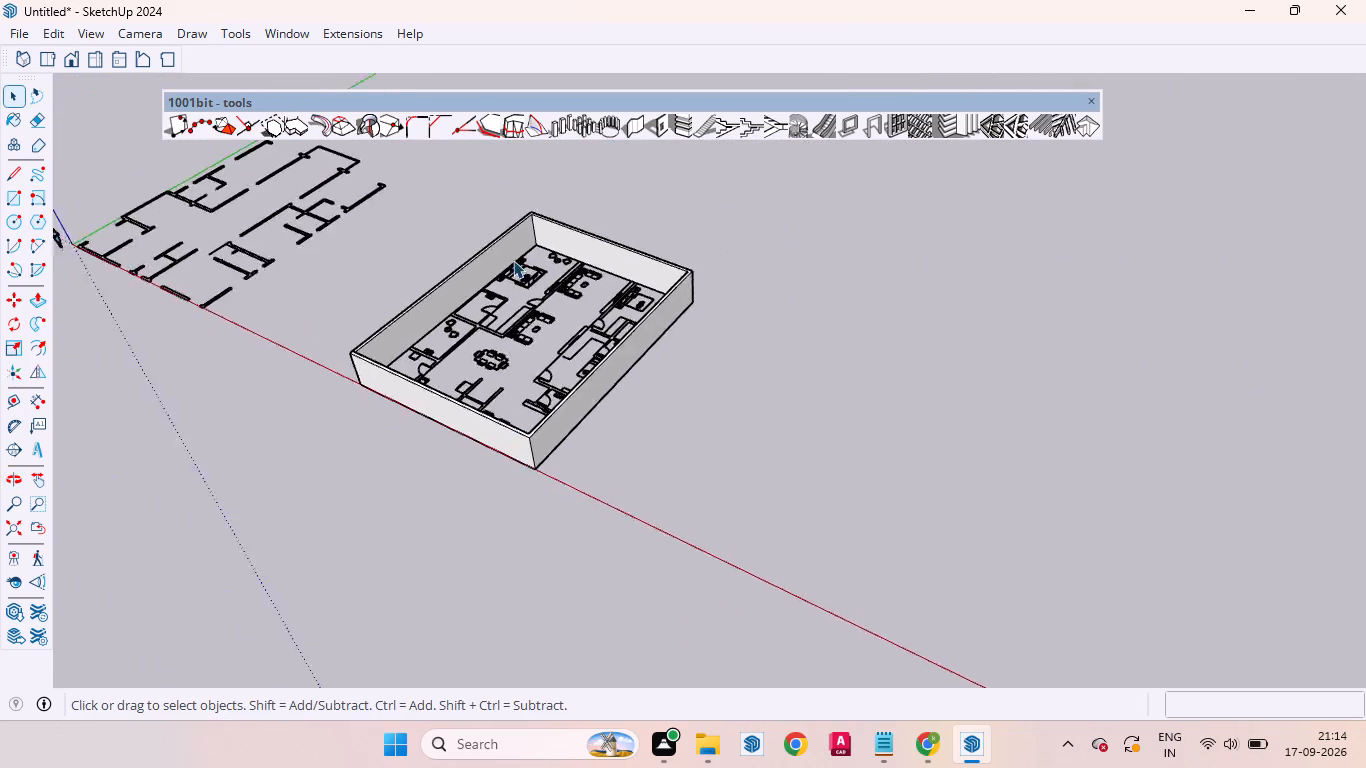
{"action": "scroll", "coordinate": [513, 260], "scroll_direction": "up", "scroll_amount": 11}
{"action": "scroll", "coordinate": [579, 210], "scroll_direction": "down", "scroll_amount": 6}
{"action": "scroll", "coordinate": [267, 528], "scroll_direction": "up", "scroll_amount": 6}
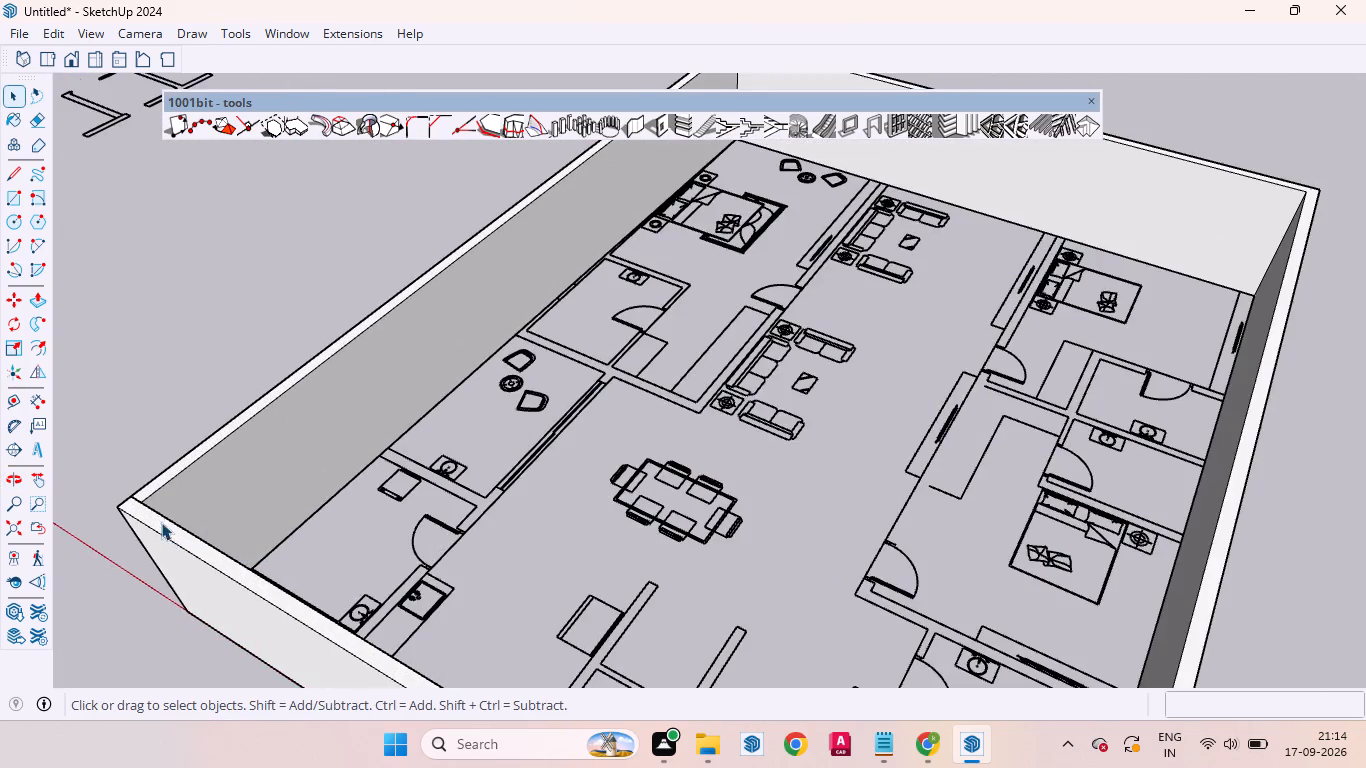
{"action": "scroll", "coordinate": [159, 518], "scroll_direction": "up", "scroll_amount": 15}
{"action": "scroll", "coordinate": [115, 462], "scroll_direction": "down", "scroll_amount": 20}
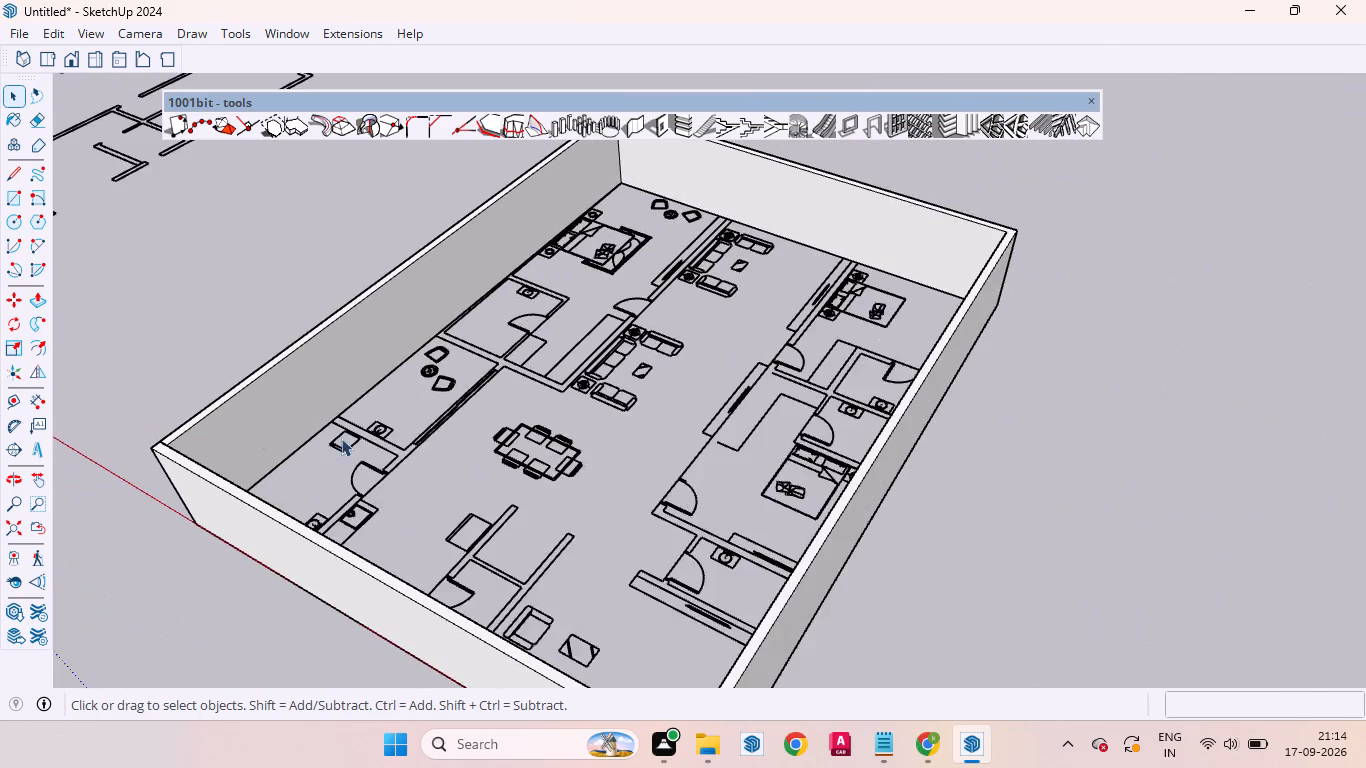
Examine the kitchen and utility room partition lines inside the outer walls and how they meet the enclosure.
{"action": "middle_click_drag", "start_coordinate": [615, 420], "coordinate": [314, 512]}
{"action": "scroll", "coordinate": [328, 299], "scroll_direction": "up", "scroll_amount": 5}
{"action": "scroll", "coordinate": [332, 281], "scroll_direction": "down", "scroll_amount": 1}
{"action": "scroll", "coordinate": [332, 281], "scroll_direction": "up", "scroll_amount": 3}
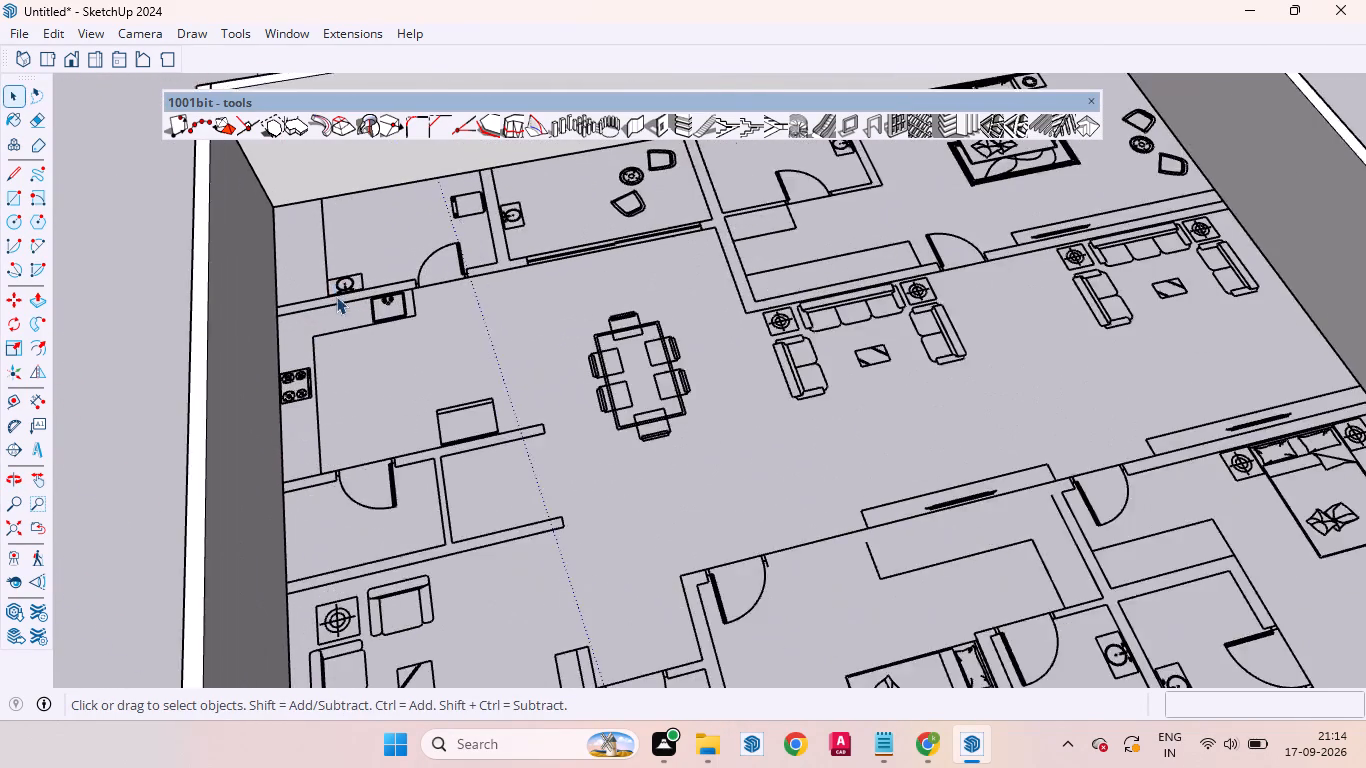
{"action": "scroll", "coordinate": [370, 300], "scroll_direction": "up", "scroll_amount": 8}
{"action": "scroll", "coordinate": [358, 316], "scroll_direction": "down", "scroll_amount": 14}
{"action": "scroll", "coordinate": [343, 274], "scroll_direction": "up", "scroll_amount": 8}
{"action": "scroll", "coordinate": [306, 372], "scroll_direction": "up", "scroll_amount": 5}
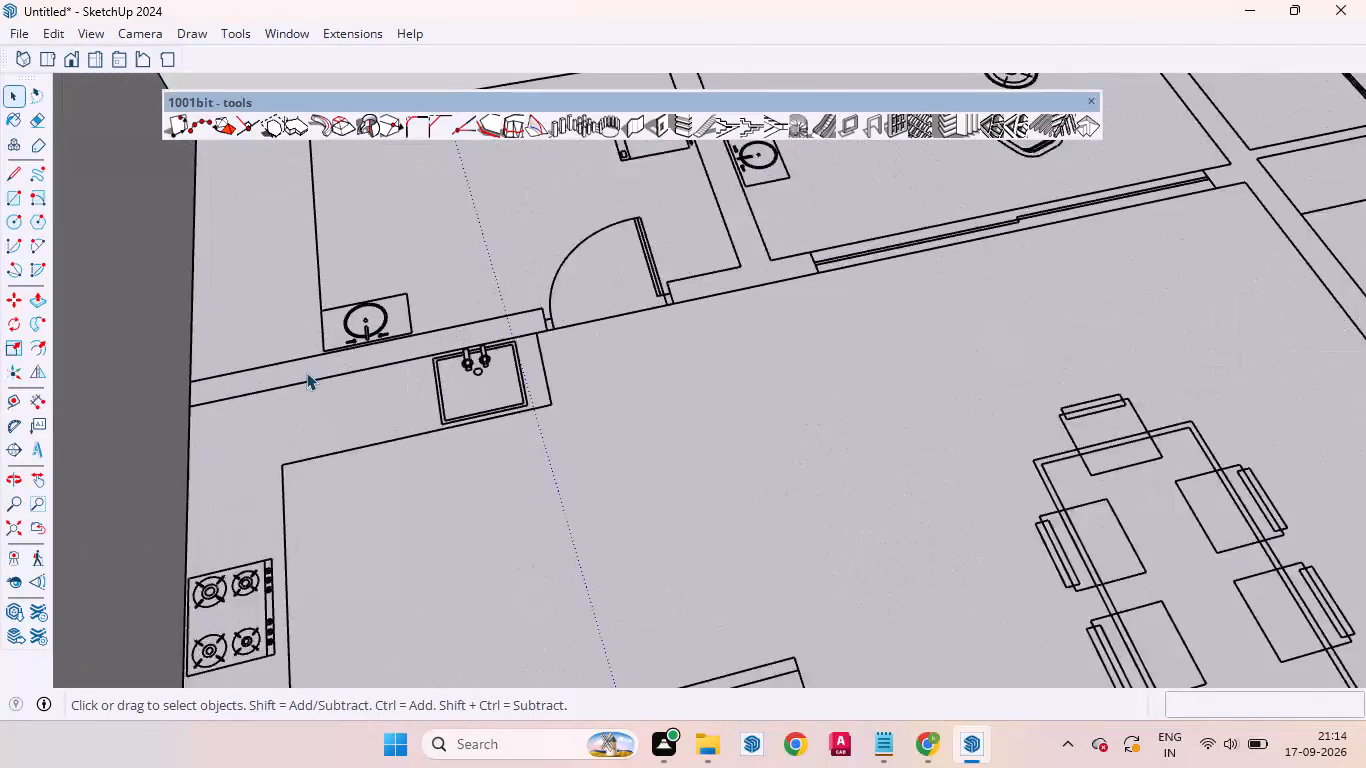
{"action": "scroll", "coordinate": [306, 372], "scroll_direction": "up", "scroll_amount": 2}
{"action": "scroll", "coordinate": [305, 372], "scroll_direction": "down", "scroll_amount": 7}
{"action": "scroll", "coordinate": [337, 345], "scroll_direction": "up", "scroll_amount": 6}
{"action": "scroll", "coordinate": [337, 345], "scroll_direction": "down", "scroll_amount": 12}
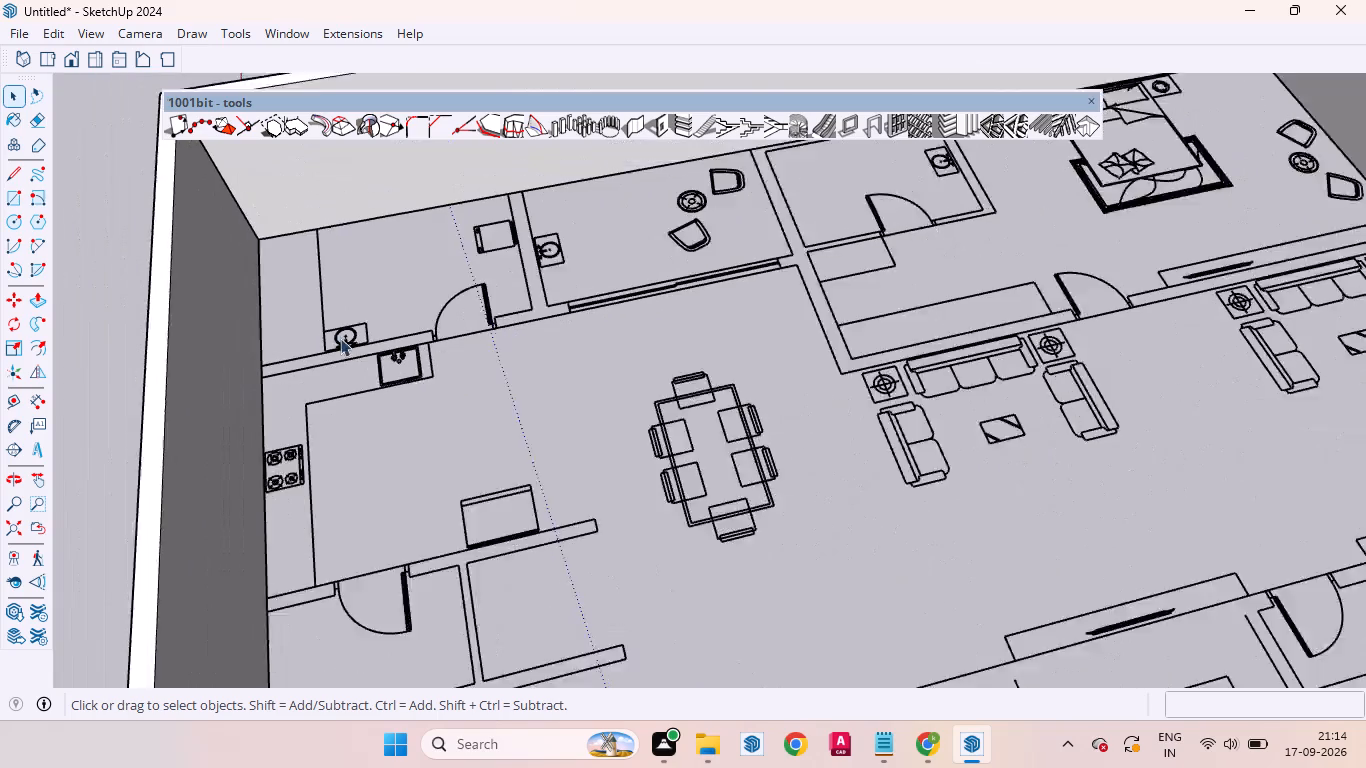
{"action": "scroll", "coordinate": [340, 338], "scroll_direction": "down", "scroll_amount": 16}
{"action": "scroll", "coordinate": [384, 422], "scroll_direction": "up", "scroll_amount": 7}
{"action": "scroll", "coordinate": [401, 397], "scroll_direction": "down", "scroll_amount": 5}
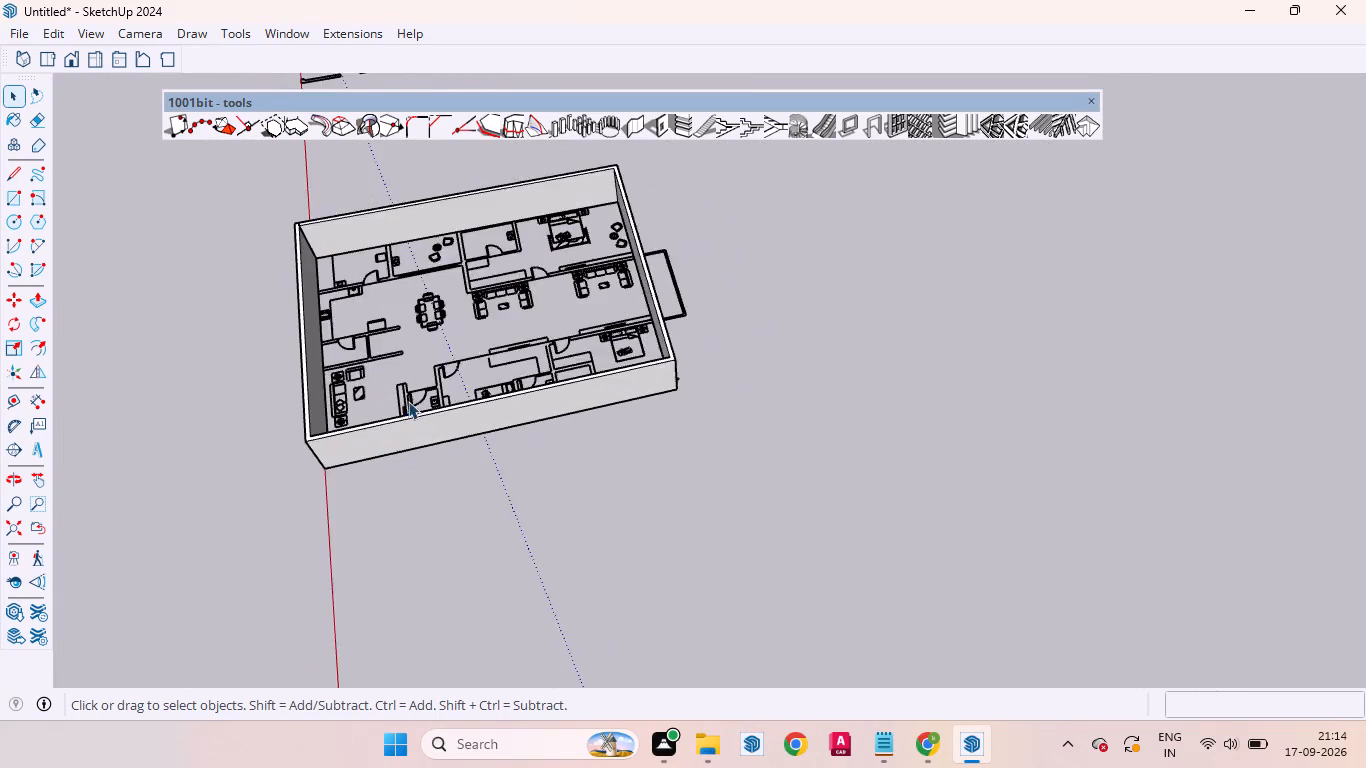
{"action": "scroll", "coordinate": [408, 401], "scroll_direction": "down", "scroll_amount": 6}
{"action": "scroll", "coordinate": [378, 334], "scroll_direction": "up", "scroll_amount": 11}
{"action": "scroll", "coordinate": [376, 301], "scroll_direction": "down", "scroll_amount": 1}
{"action": "scroll", "coordinate": [376, 301], "scroll_direction": "up", "scroll_amount": 3}
{"action": "scroll", "coordinate": [376, 301], "scroll_direction": "down", "scroll_amount": 7}
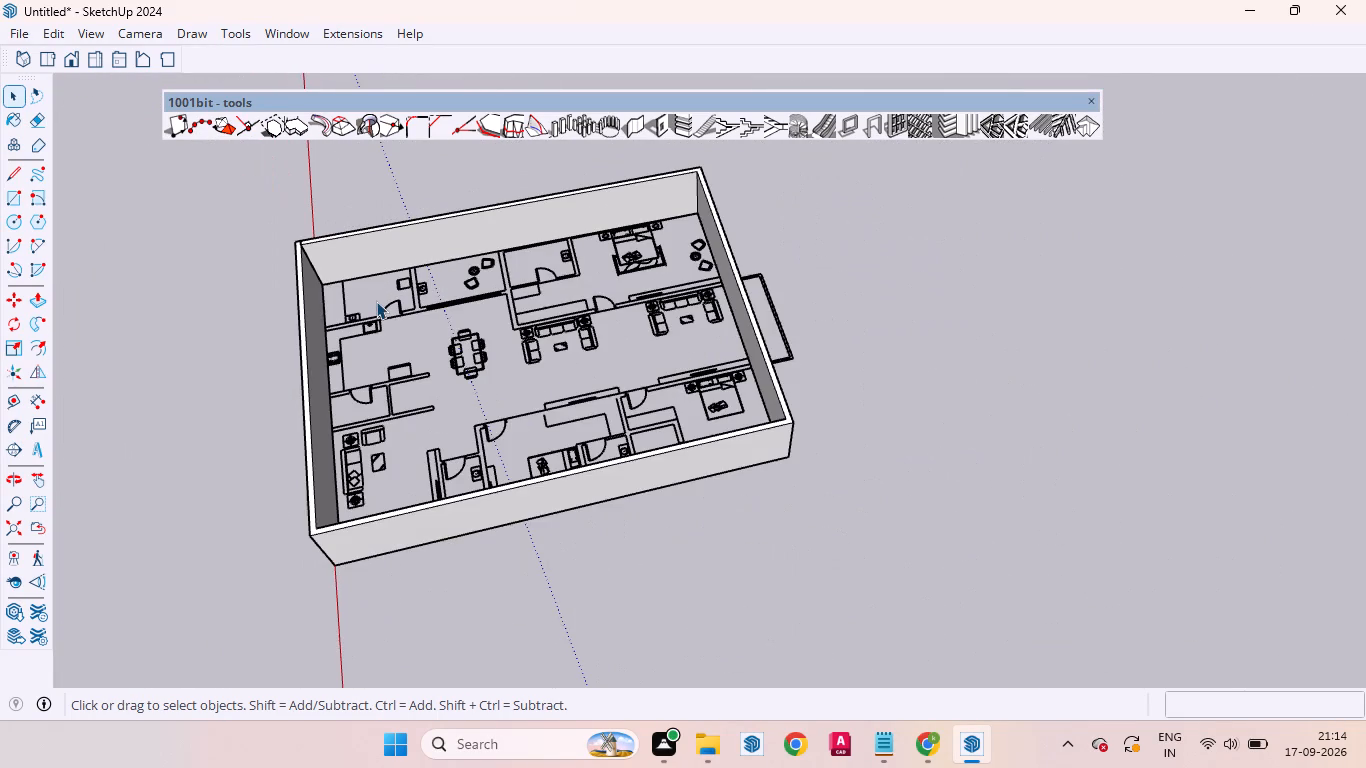
{"action": "scroll", "coordinate": [512, 272], "scroll_direction": "up", "scroll_amount": 6}
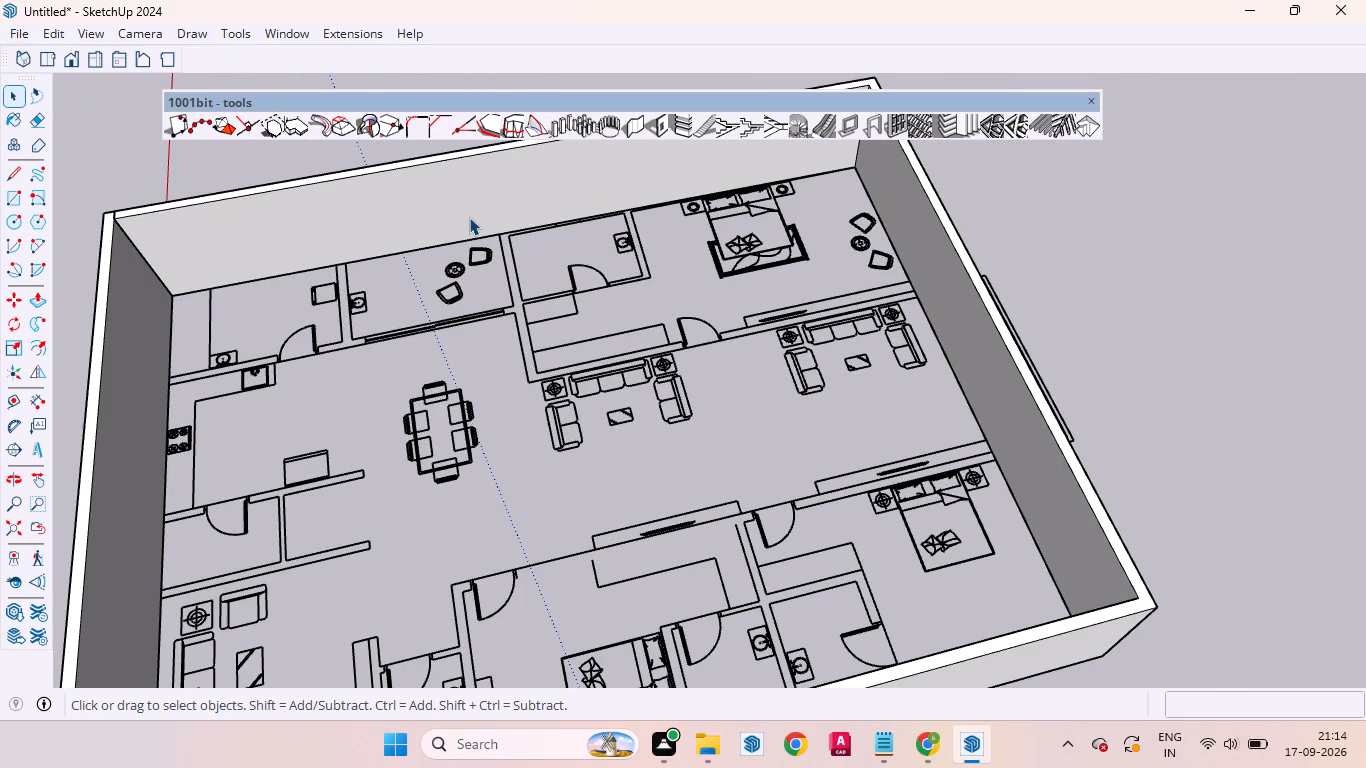
{"action": "scroll", "coordinate": [469, 217], "scroll_direction": "down", "scroll_amount": 6}
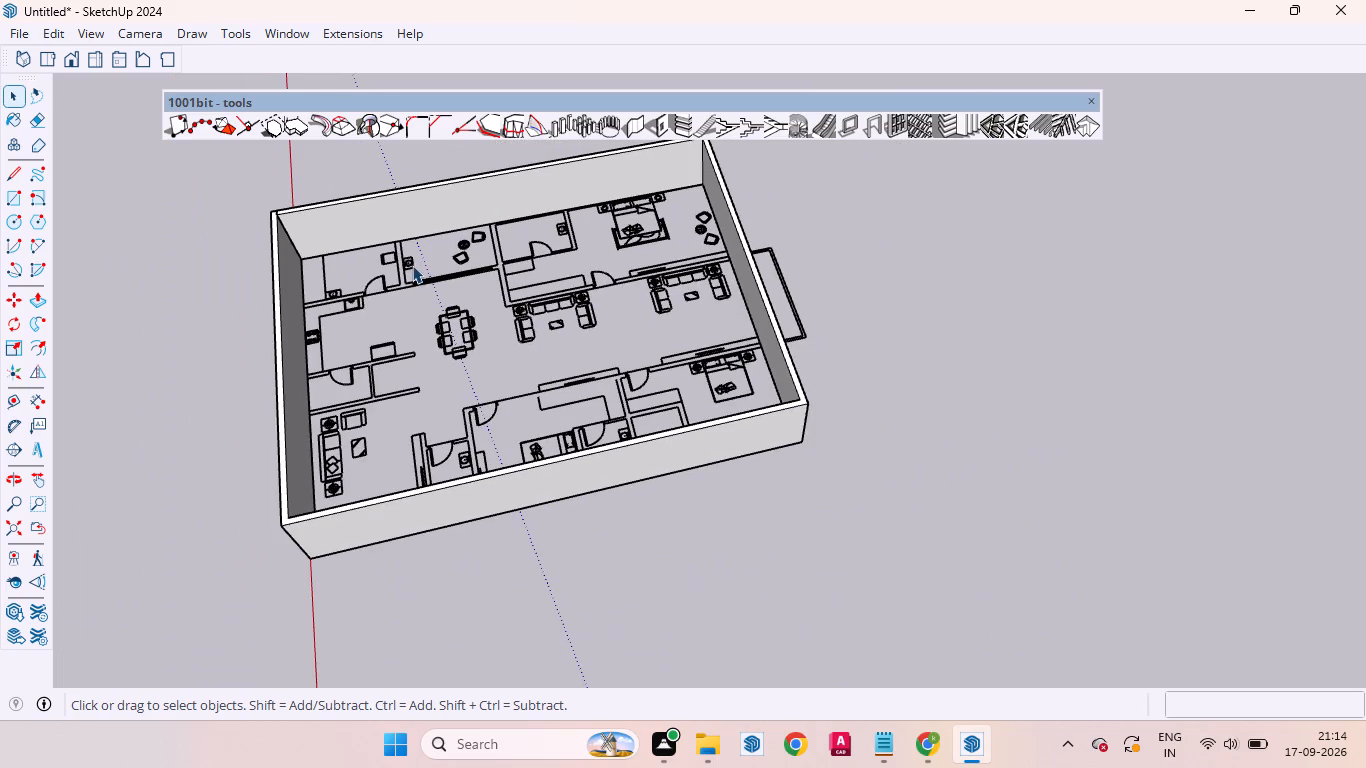
{"action": "scroll", "coordinate": [327, 239], "scroll_direction": "up", "scroll_amount": 6}
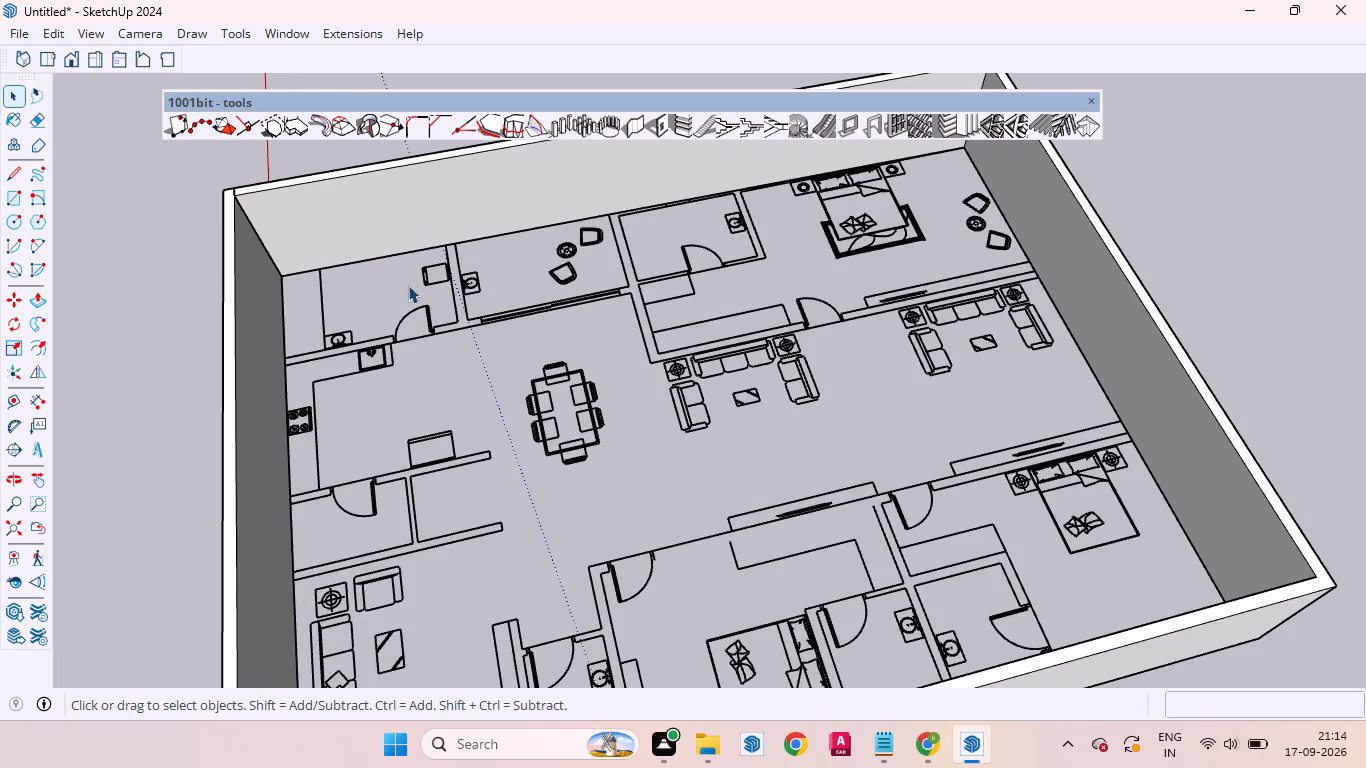
{"action": "scroll", "coordinate": [503, 230], "scroll_direction": "down", "scroll_amount": 6}
Inspect the outer walls from outside at low and high angles around the entrance-side corners.
{"action": "middle_click_drag", "start_coordinate": [381, 388], "coordinate": [780, 229]}
{"action": "scroll", "coordinate": [554, 608], "scroll_direction": "up", "scroll_amount": 6}
{"action": "scroll", "coordinate": [487, 398], "scroll_direction": "down", "scroll_amount": 6}
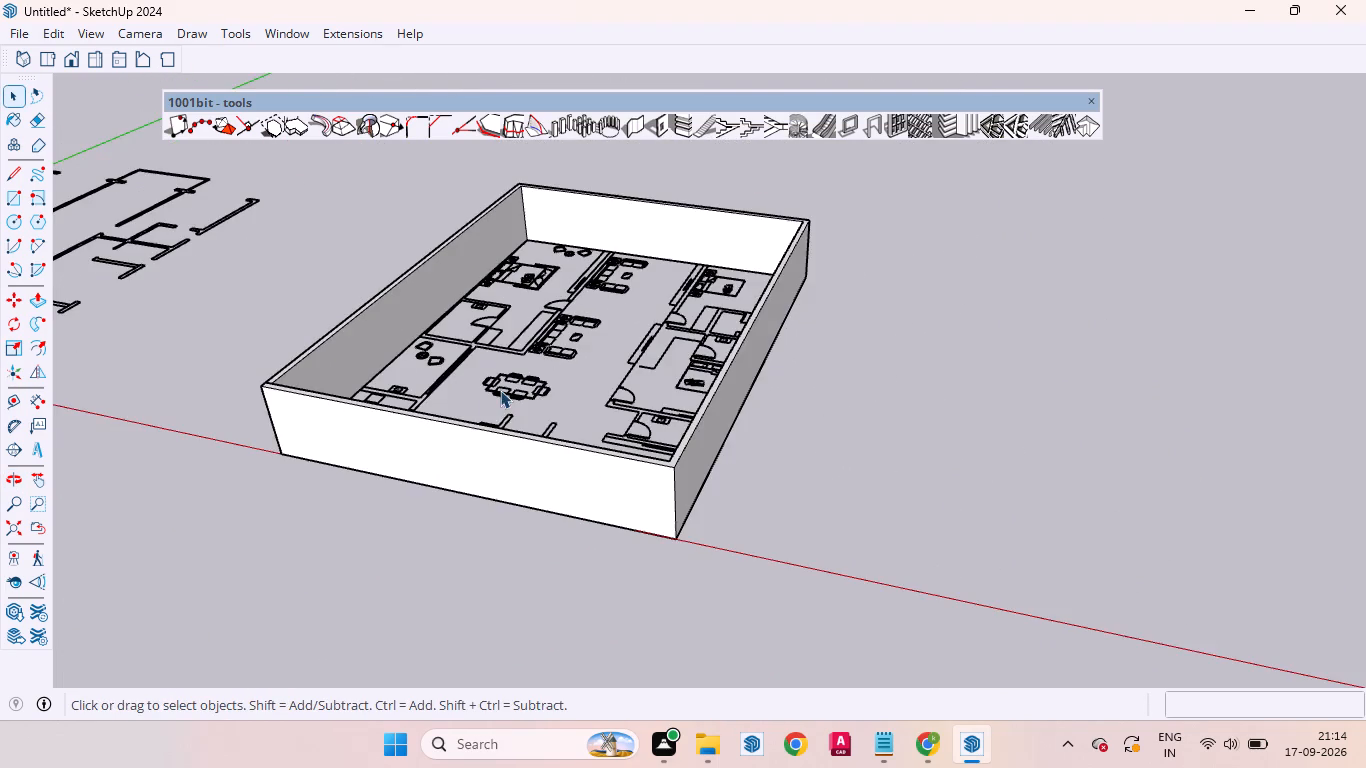
{"action": "middle_click_drag", "start_coordinate": [420, 512], "coordinate": [665, 297]}
{"action": "scroll", "coordinate": [618, 290], "scroll_direction": "up", "scroll_amount": 6}
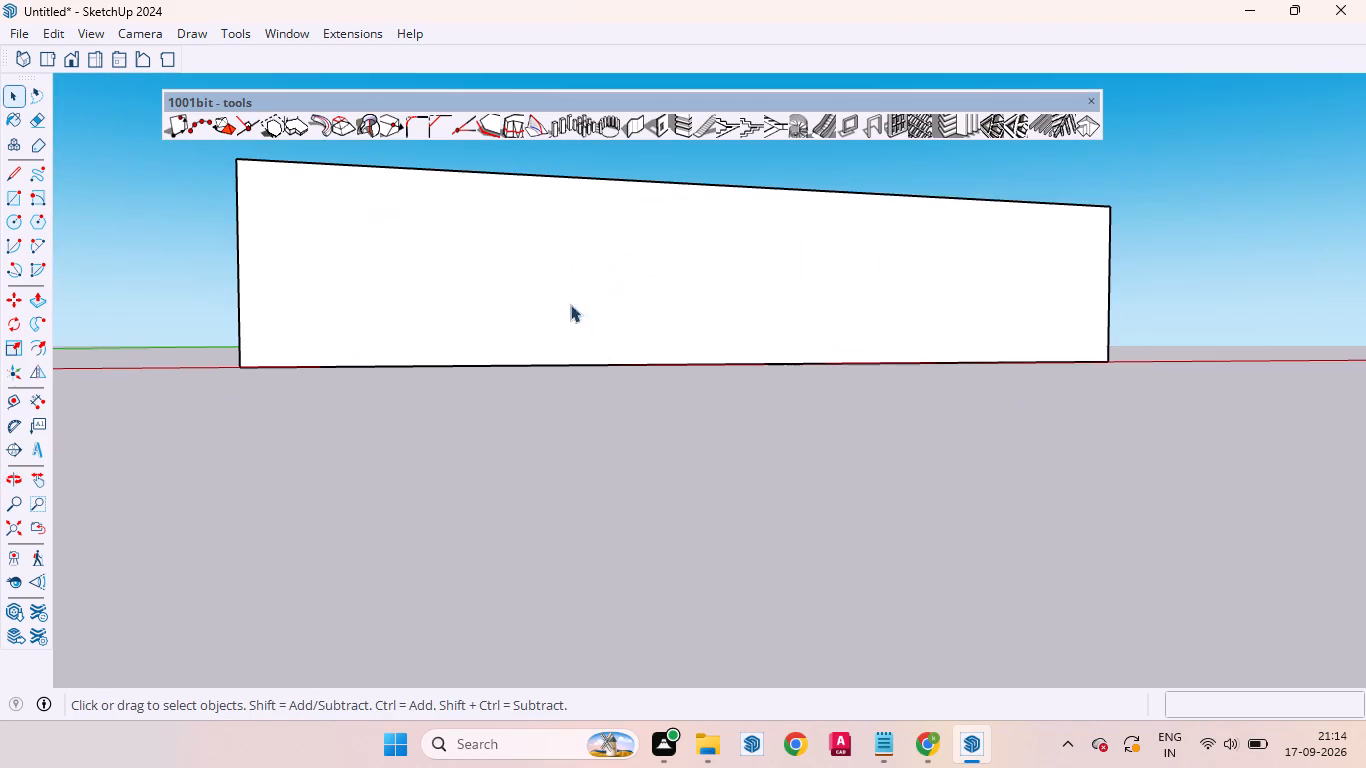
{"action": "middle_click_drag", "start_coordinate": [629, 280], "coordinate": [209, 542]}
{"action": "scroll", "coordinate": [378, 421], "scroll_direction": "down", "scroll_amount": 8}
{"action": "scroll", "coordinate": [323, 401], "scroll_direction": "up", "scroll_amount": 2}
{"action": "scroll", "coordinate": [323, 403], "scroll_direction": "down", "scroll_amount": 9}
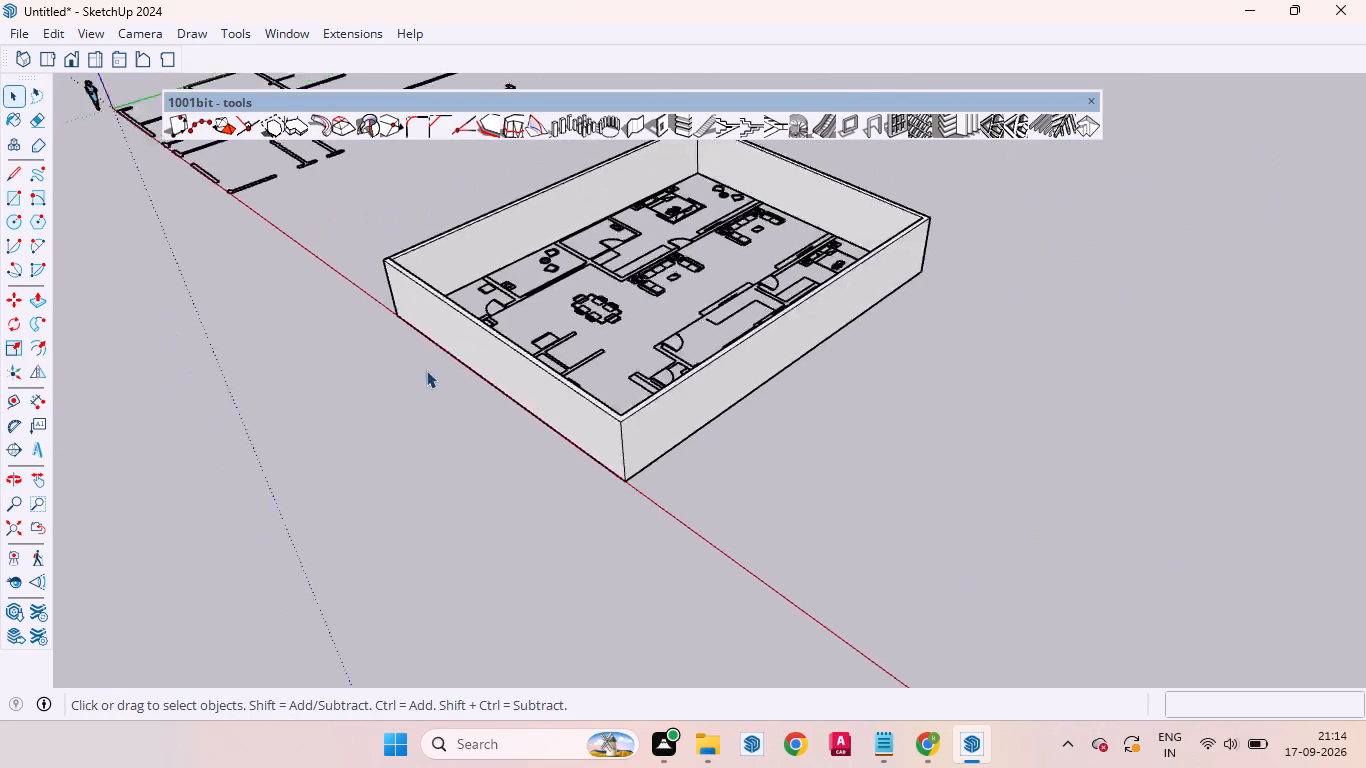
{"action": "scroll", "coordinate": [426, 370], "scroll_direction": "down", "scroll_amount": 1}
{"action": "middle_click_drag", "start_coordinate": [587, 305], "coordinate": [366, 388]}
{"action": "scroll", "coordinate": [573, 241], "scroll_direction": "up", "scroll_amount": 7}
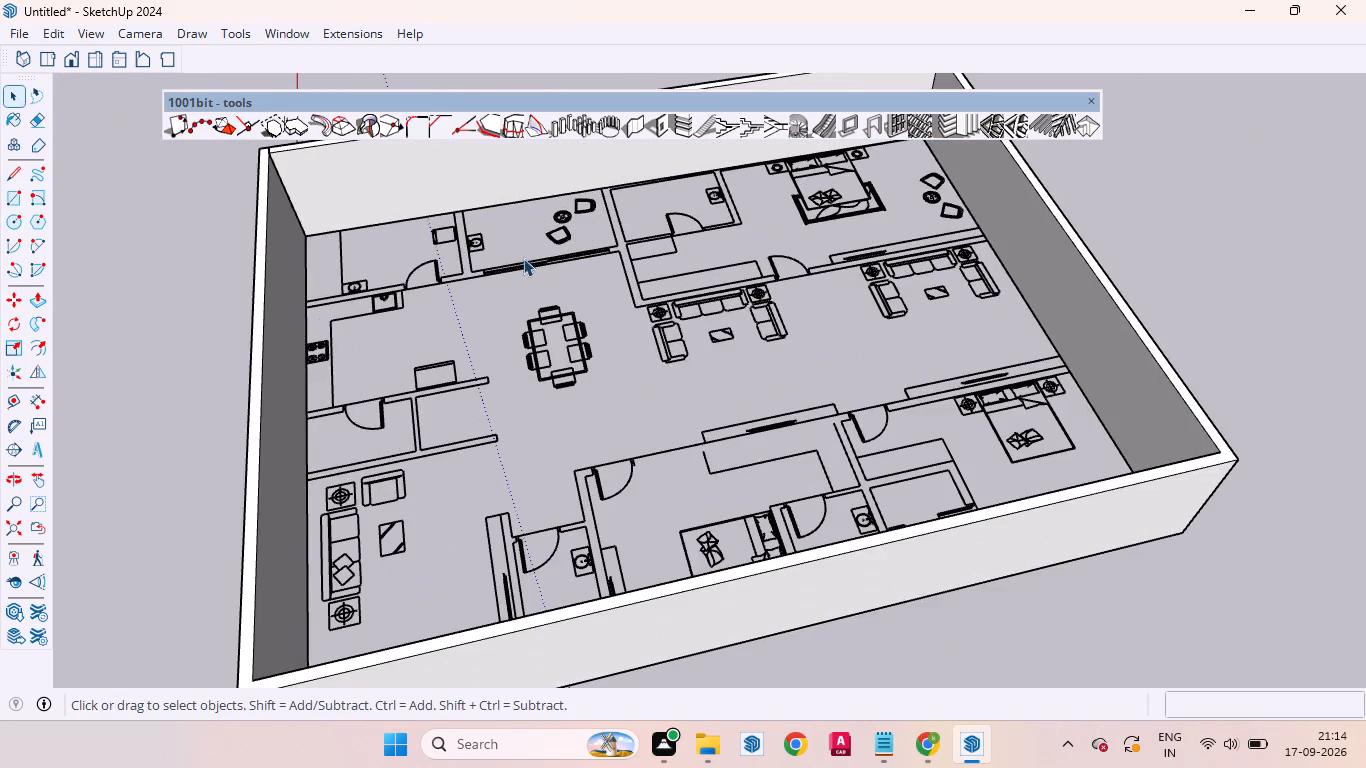
{"action": "scroll", "coordinate": [510, 258], "scroll_direction": "down", "scroll_amount": 6}
Examine the plan's inner partition lines and door openings around the living areas and the bedroom with the round table.
{"action": "scroll", "coordinate": [678, 211], "scroll_direction": "up", "scroll_amount": 6}
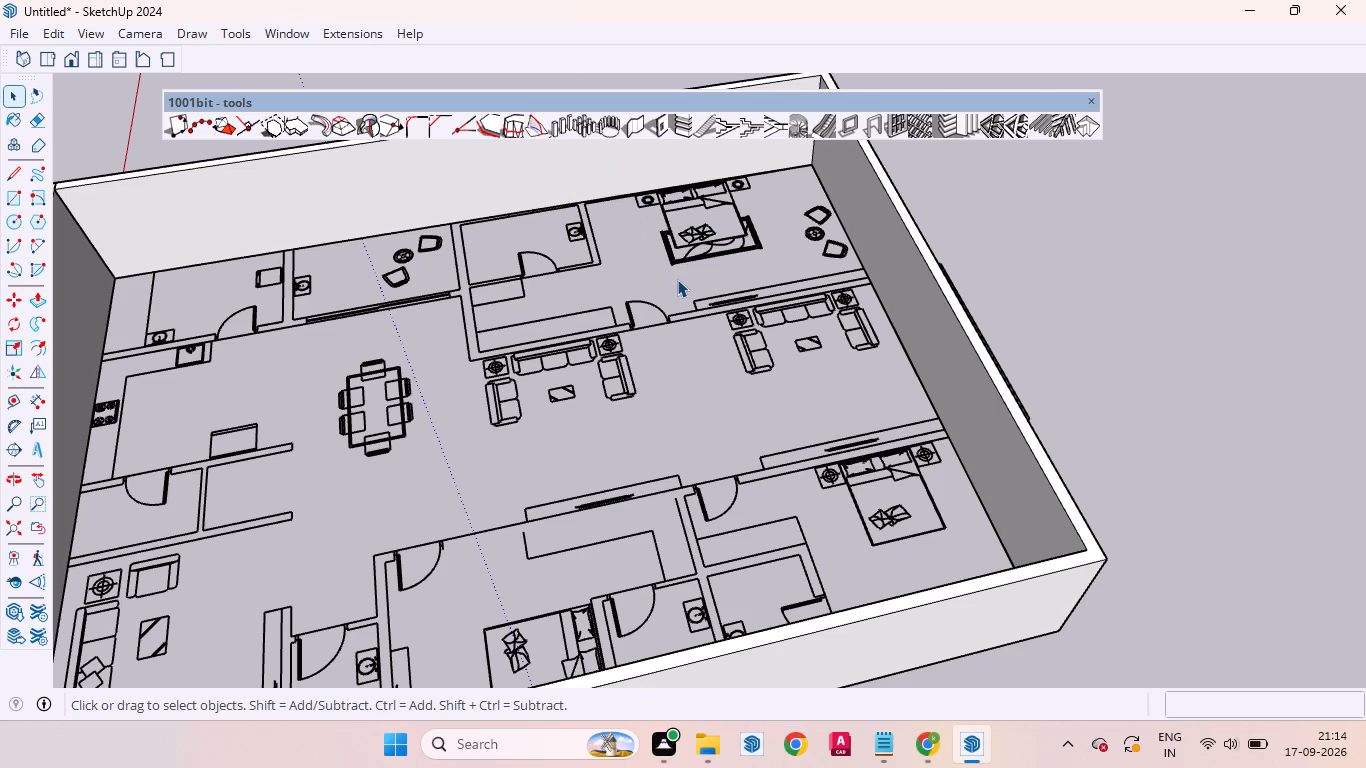
{"action": "scroll", "coordinate": [677, 279], "scroll_direction": "up", "scroll_amount": 5}
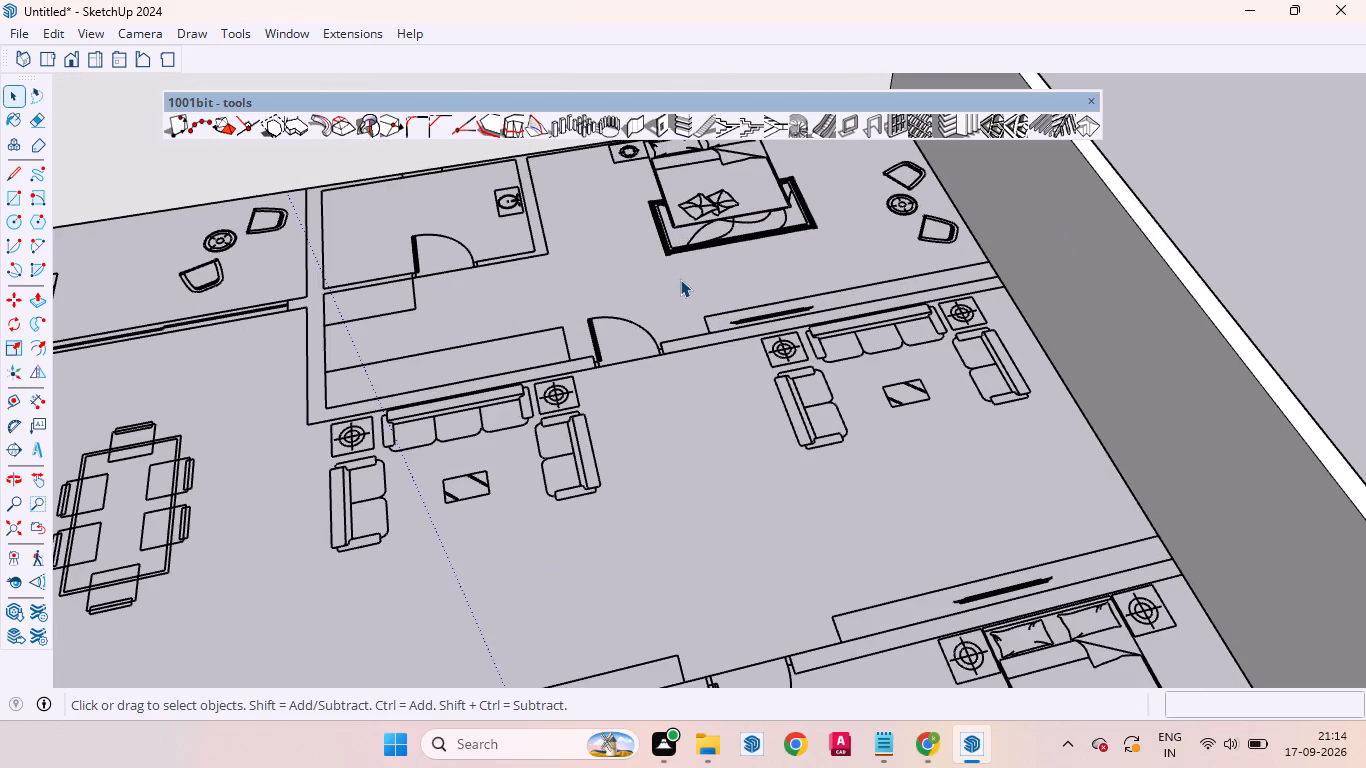
{"action": "scroll", "coordinate": [568, 290], "scroll_direction": "down", "scroll_amount": 12}
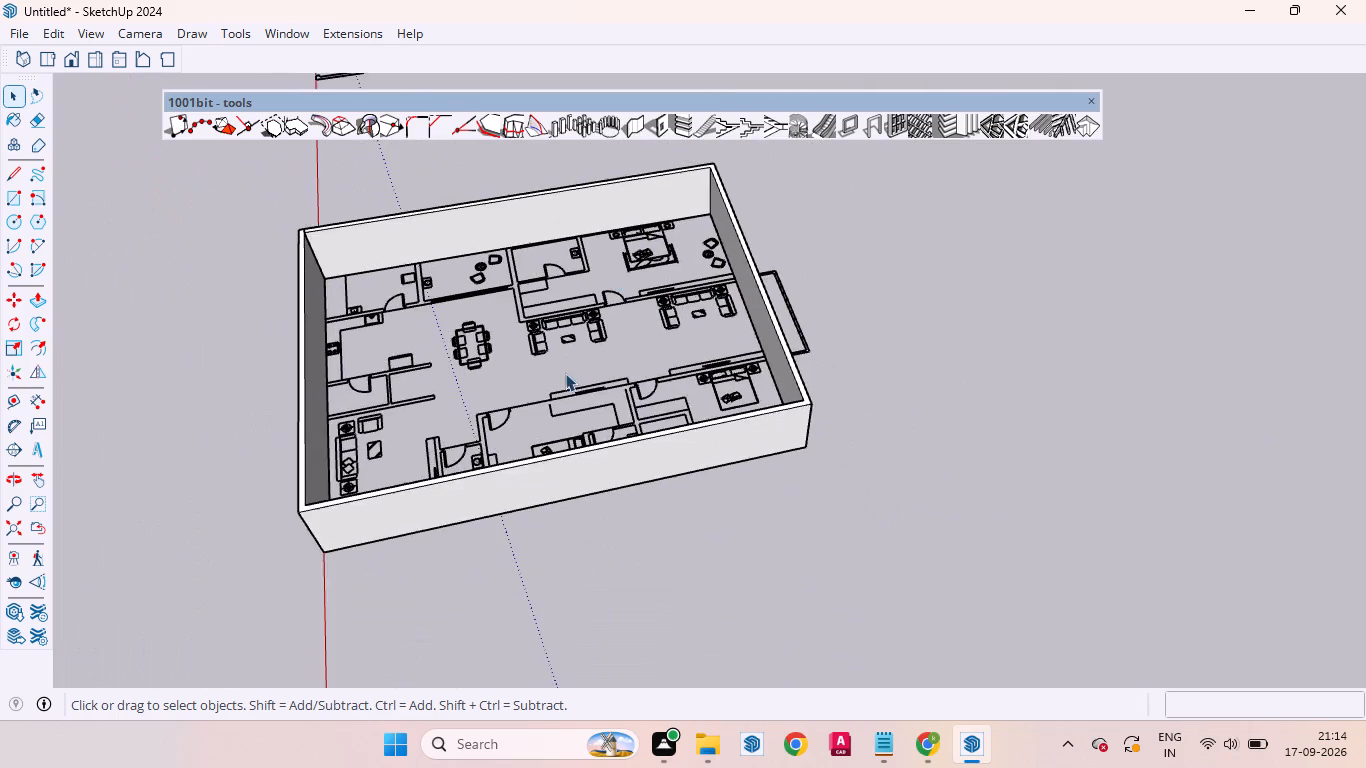
{"action": "scroll", "coordinate": [500, 458], "scroll_direction": "up", "scroll_amount": 7}
{"action": "scroll", "coordinate": [319, 416], "scroll_direction": "up", "scroll_amount": 6}
{"action": "scroll", "coordinate": [334, 372], "scroll_direction": "down", "scroll_amount": 12}
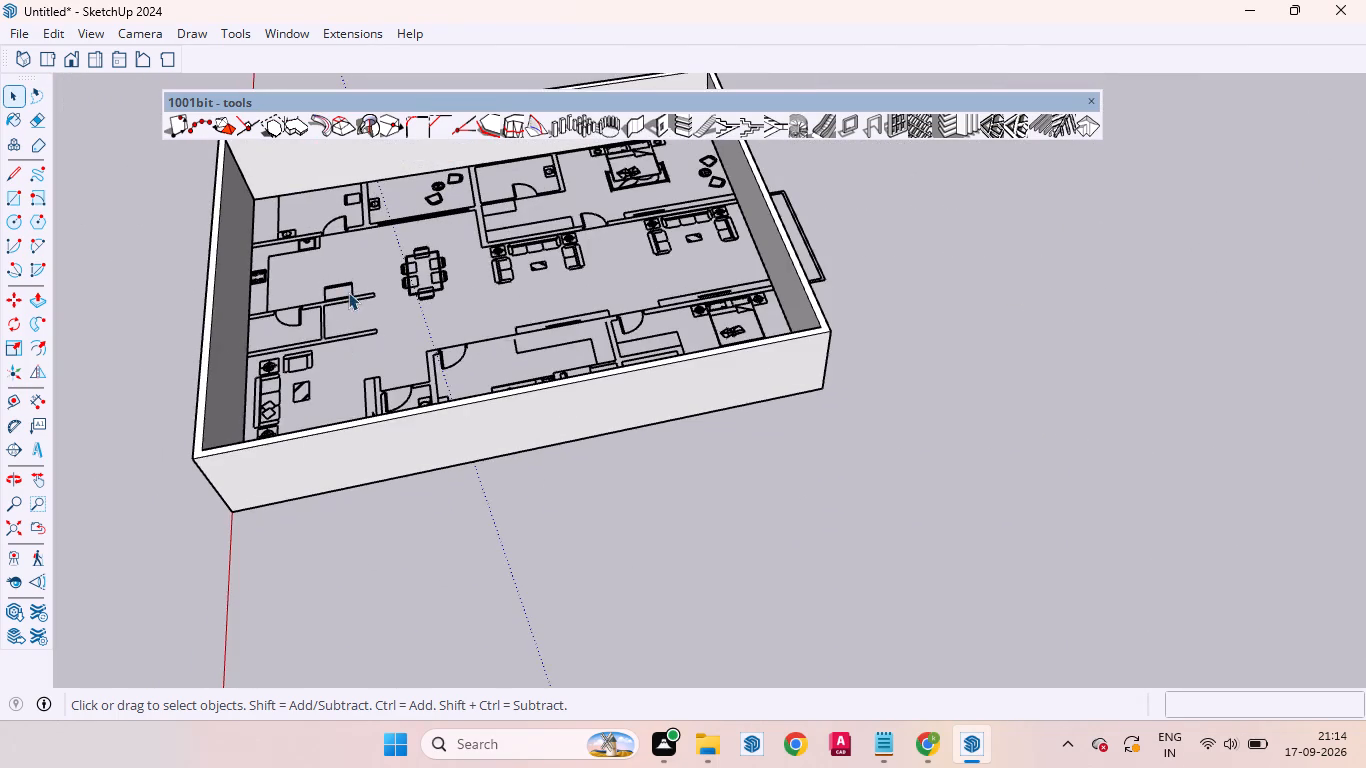
{"action": "scroll", "coordinate": [393, 157], "scroll_direction": "up", "scroll_amount": 5}
{"action": "scroll", "coordinate": [570, 429], "scroll_direction": "down", "scroll_amount": 6}
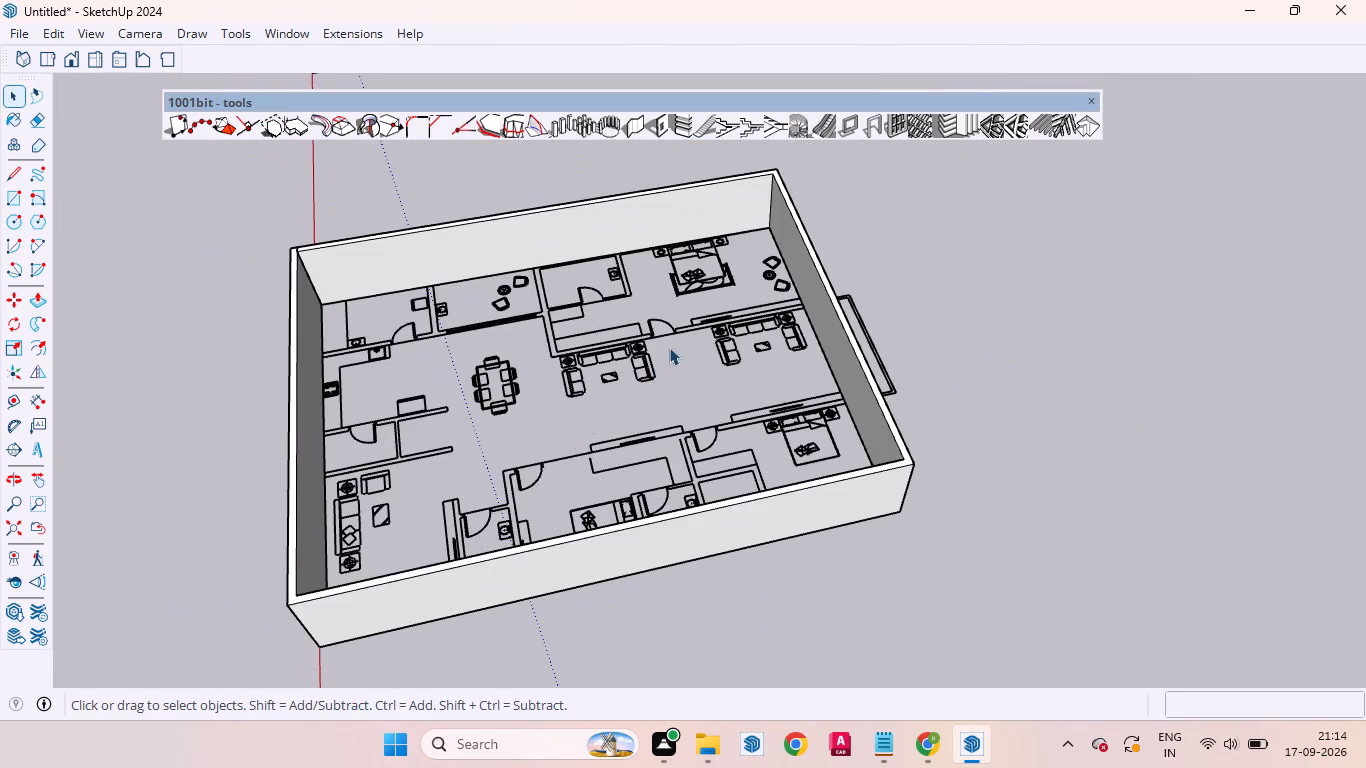
{"action": "scroll", "coordinate": [740, 314], "scroll_direction": "up", "scroll_amount": 8}
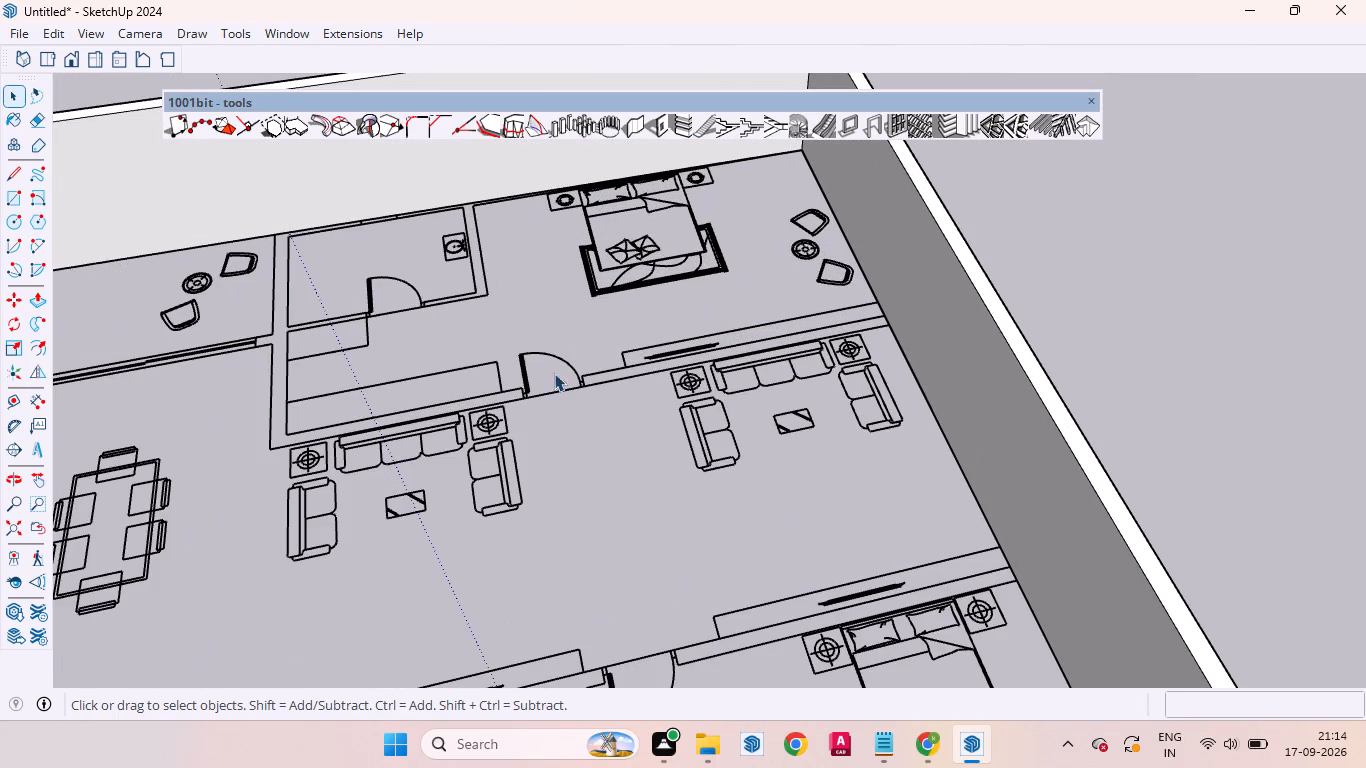
{"action": "scroll", "coordinate": [535, 314], "scroll_direction": "down", "scroll_amount": 11}
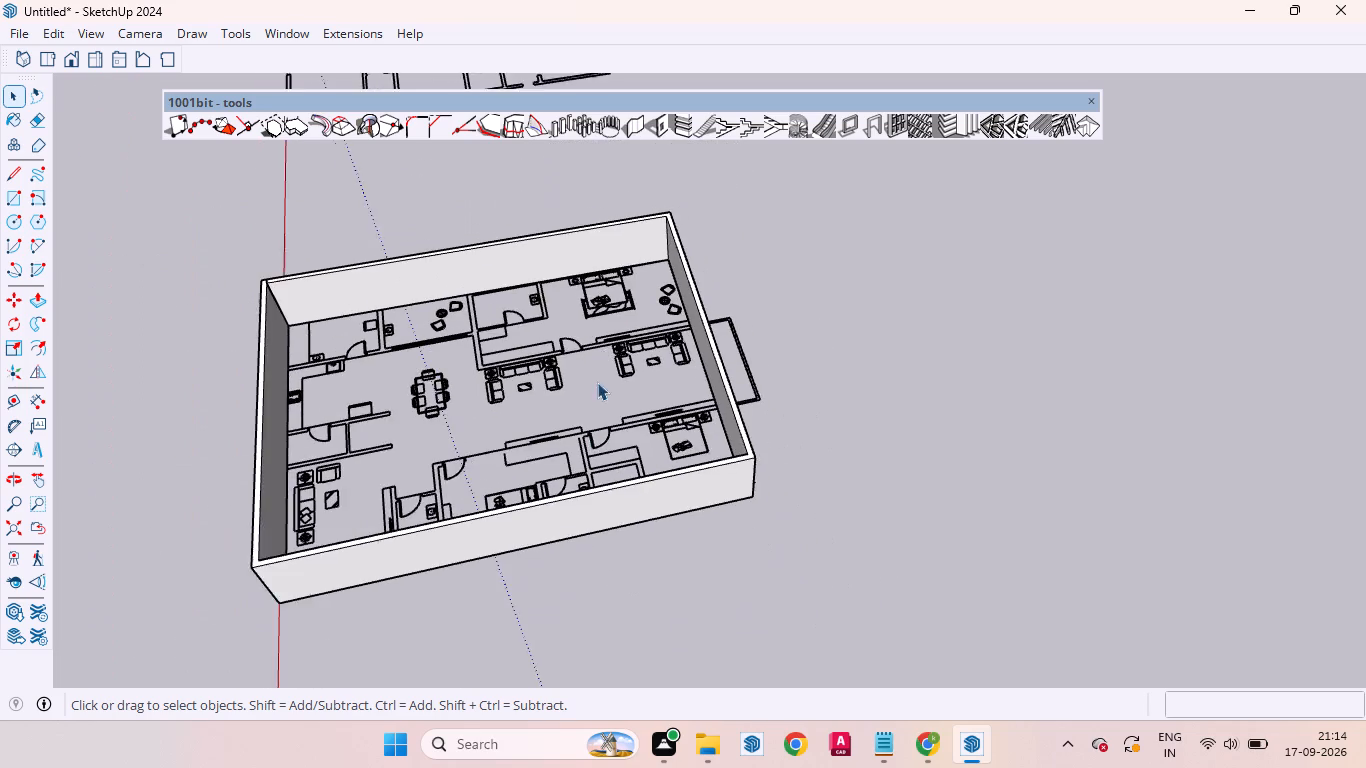
{"action": "scroll", "coordinate": [589, 433], "scroll_direction": "up", "scroll_amount": 1}
Examine the partition lines of the bedrooms and bathrooms along the window-side outer wall from a steeper overhead angle.
{"action": "middle_click_drag", "start_coordinate": [586, 469], "coordinate": [607, 669]}
{"action": "scroll", "coordinate": [630, 543], "scroll_direction": "up", "scroll_amount": 7}
{"action": "scroll", "coordinate": [628, 459], "scroll_direction": "up", "scroll_amount": 3}
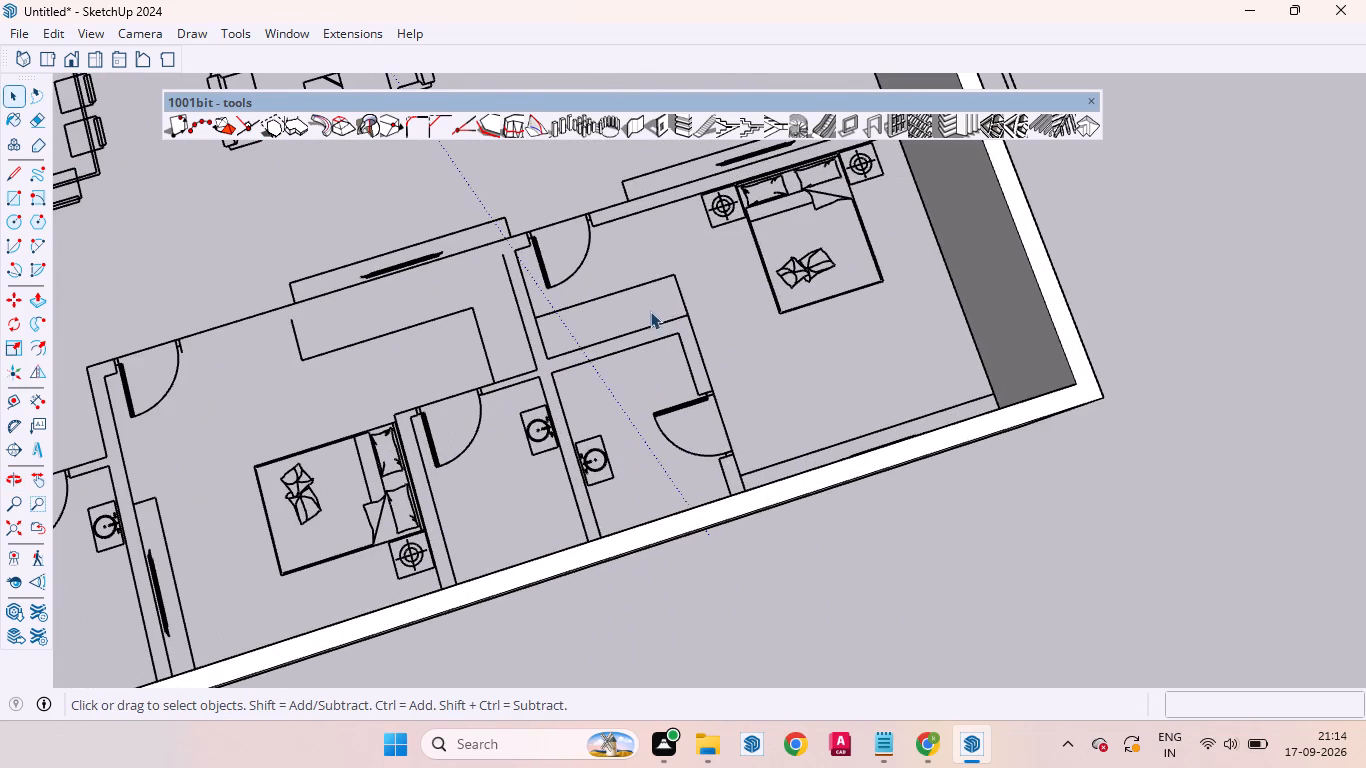
{"action": "scroll", "coordinate": [641, 342], "scroll_direction": "down", "scroll_amount": 5}
{"action": "scroll", "coordinate": [637, 360], "scroll_direction": "up", "scroll_amount": 1}
{"action": "scroll", "coordinate": [628, 386], "scroll_direction": "down", "scroll_amount": 11}
{"action": "scroll", "coordinate": [573, 253], "scroll_direction": "up", "scroll_amount": 10}
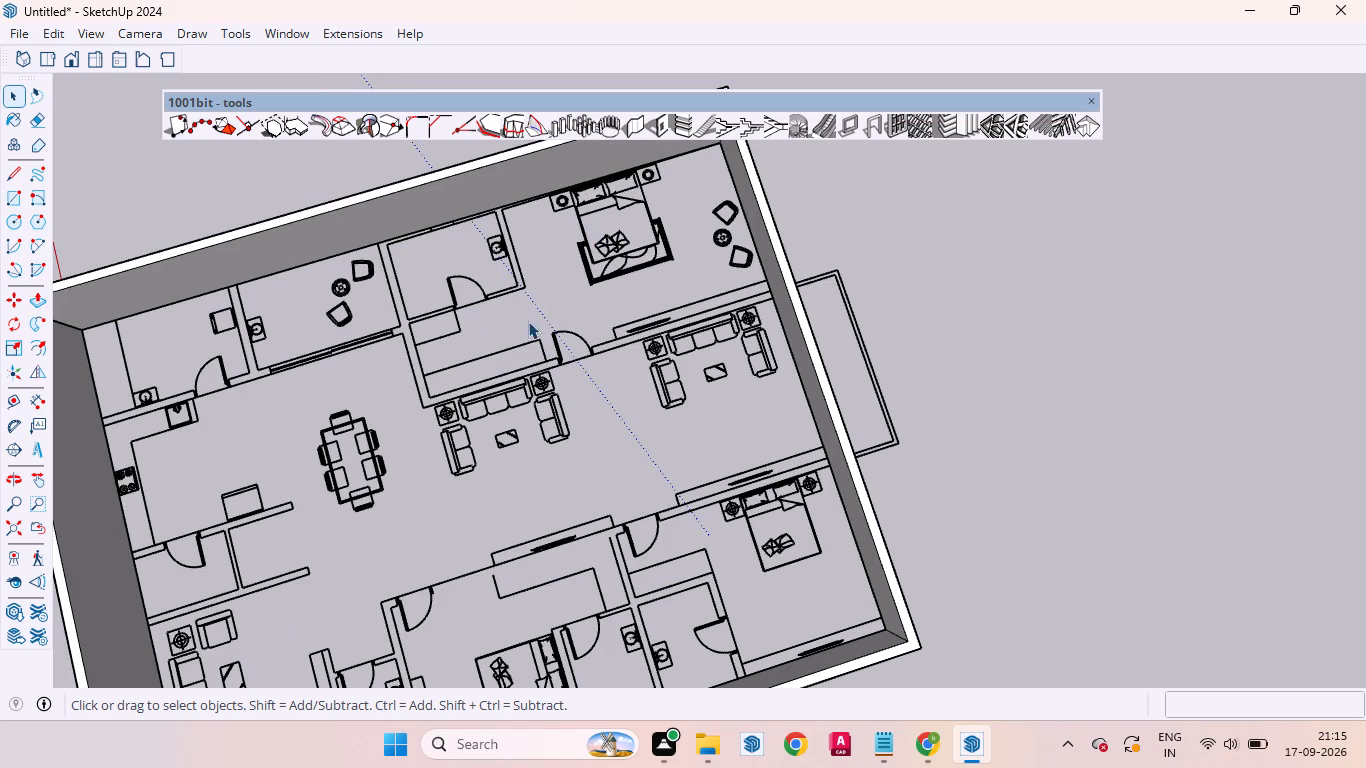
{"action": "scroll", "coordinate": [559, 259], "scroll_direction": "down", "scroll_amount": 4}
{"action": "scroll", "coordinate": [519, 389], "scroll_direction": "up", "scroll_amount": 5}
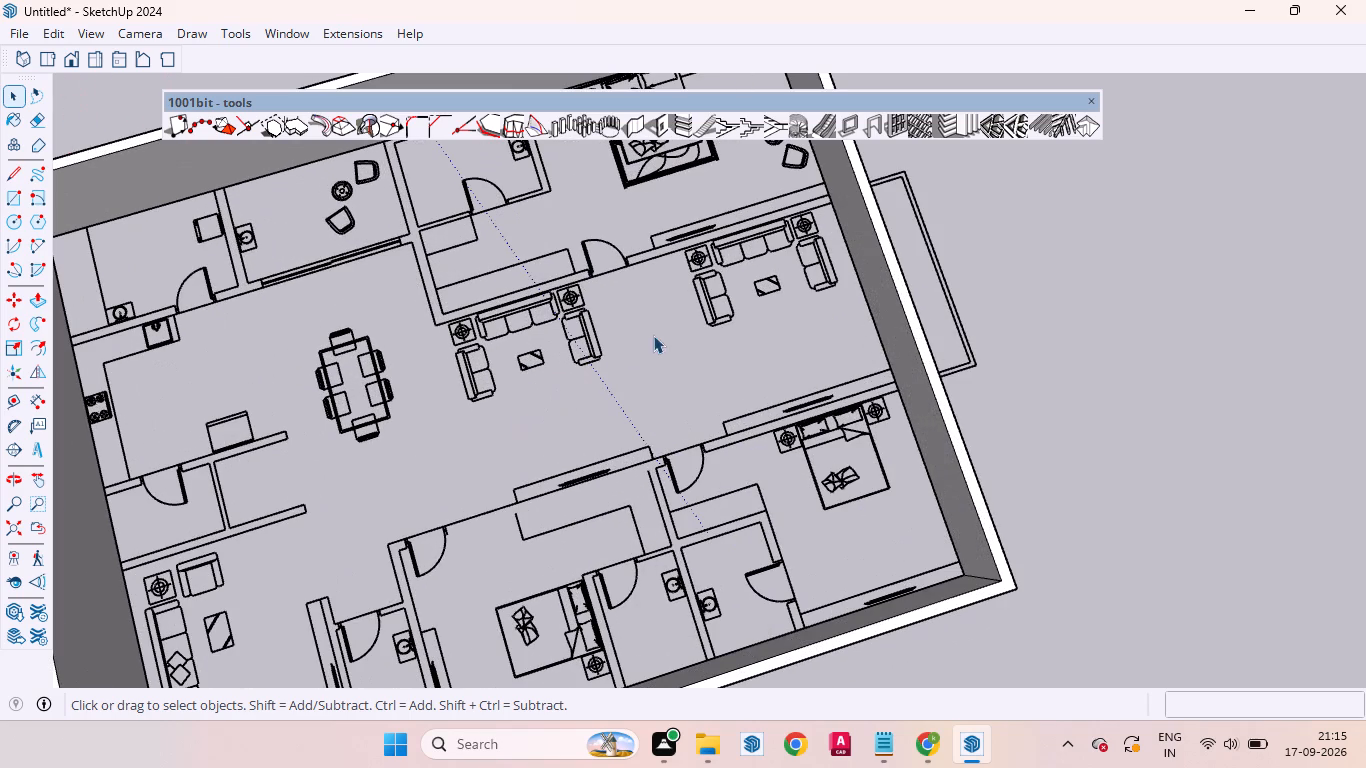
{"action": "scroll", "coordinate": [581, 308], "scroll_direction": "down", "scroll_amount": 5}
{"action": "scroll", "coordinate": [465, 461], "scroll_direction": "up", "scroll_amount": 5}
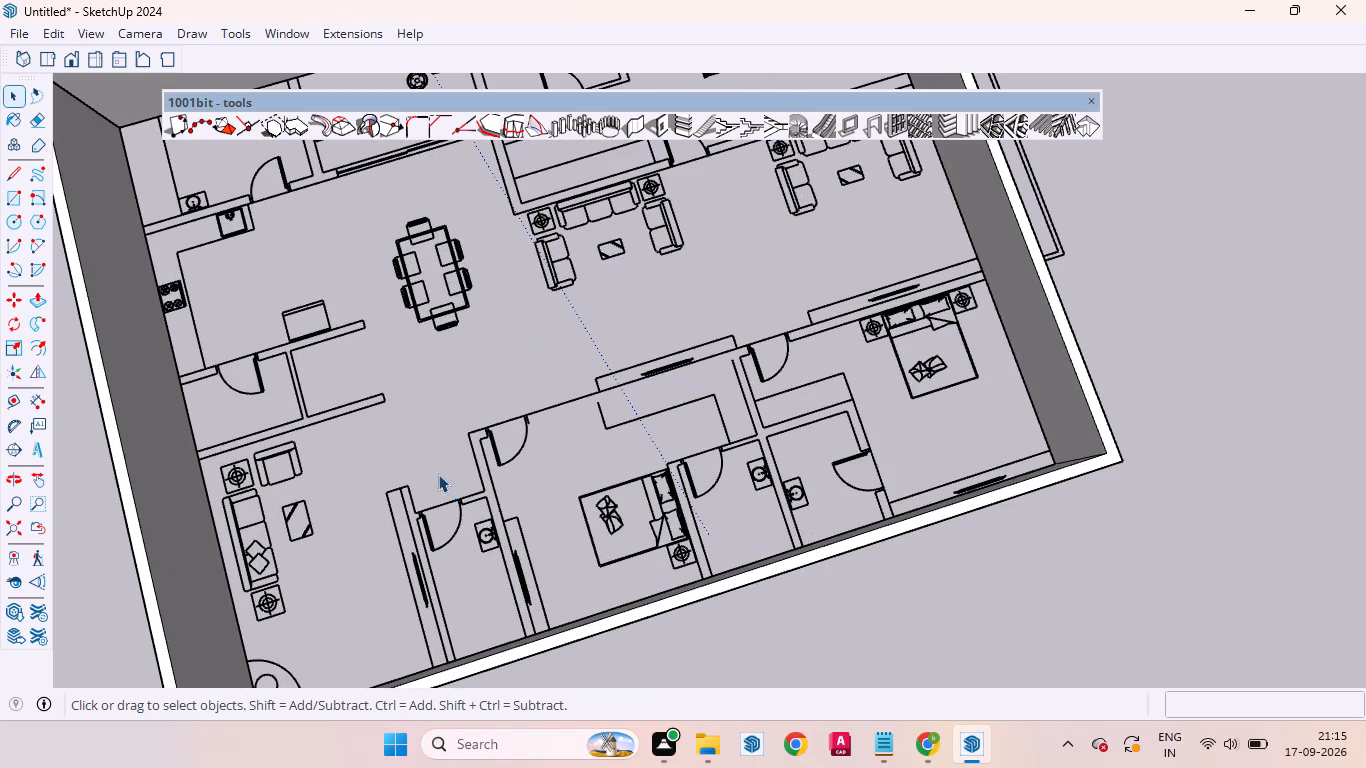
{"action": "scroll", "coordinate": [375, 417], "scroll_direction": "down", "scroll_amount": 5}
{"action": "scroll", "coordinate": [288, 270], "scroll_direction": "up", "scroll_amount": 5}
{"action": "scroll", "coordinate": [400, 414], "scroll_direction": "down", "scroll_amount": 2}
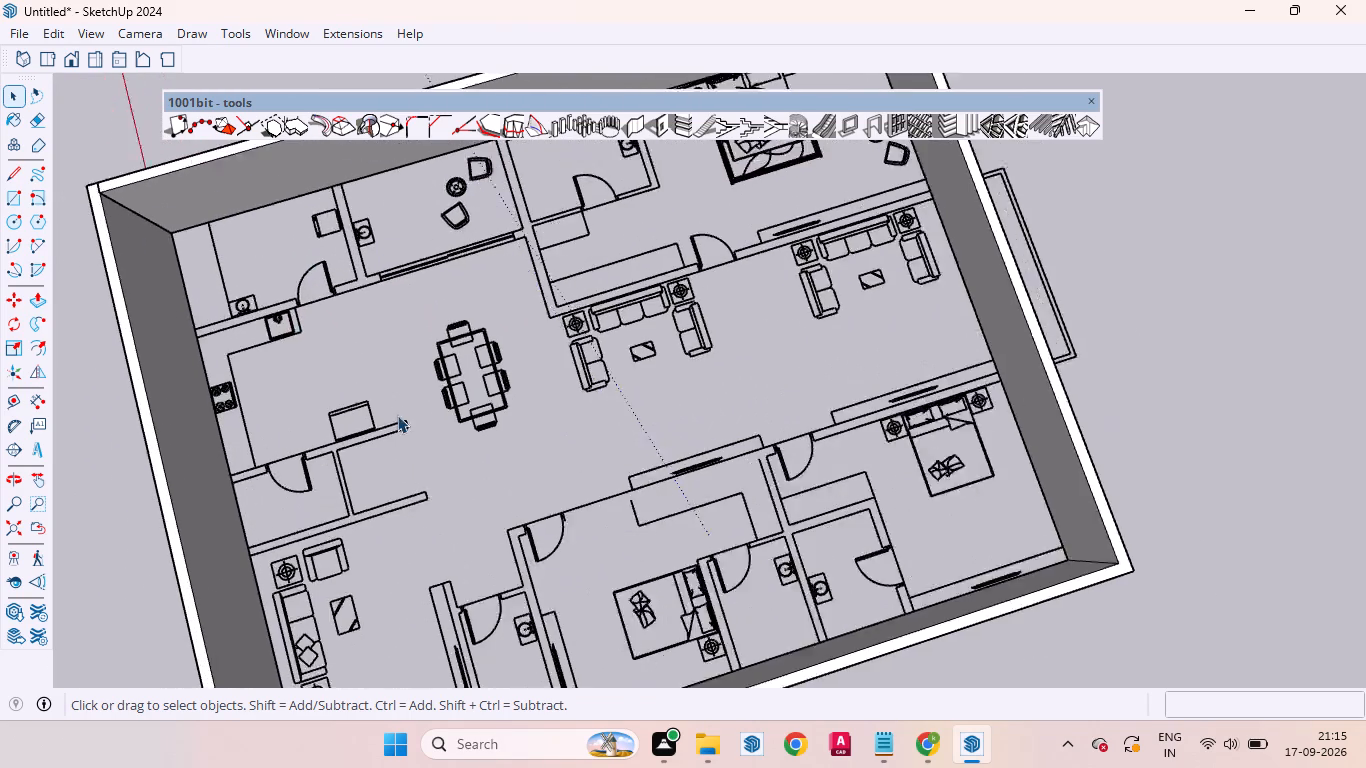
{"action": "scroll", "coordinate": [397, 415], "scroll_direction": "down", "scroll_amount": 3}
{"action": "scroll", "coordinate": [464, 268], "scroll_direction": "up", "scroll_amount": 5}
{"action": "scroll", "coordinate": [457, 309], "scroll_direction": "down", "scroll_amount": 6}
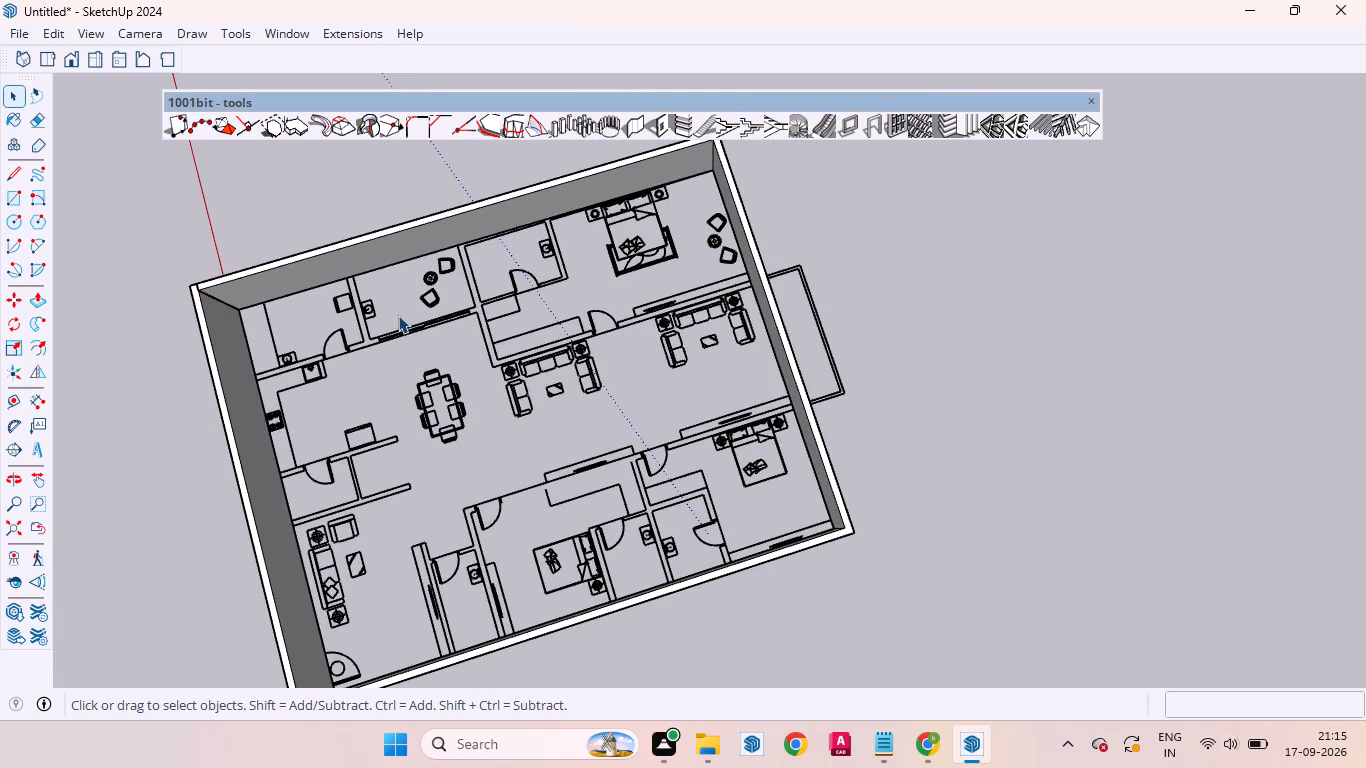
Review the utility room, kitchen and dining area partition lines and door openings inside the enclosure.
{"action": "scroll", "coordinate": [346, 295], "scroll_direction": "up", "scroll_amount": 5}
{"action": "scroll", "coordinate": [276, 358], "scroll_direction": "up", "scroll_amount": 5}
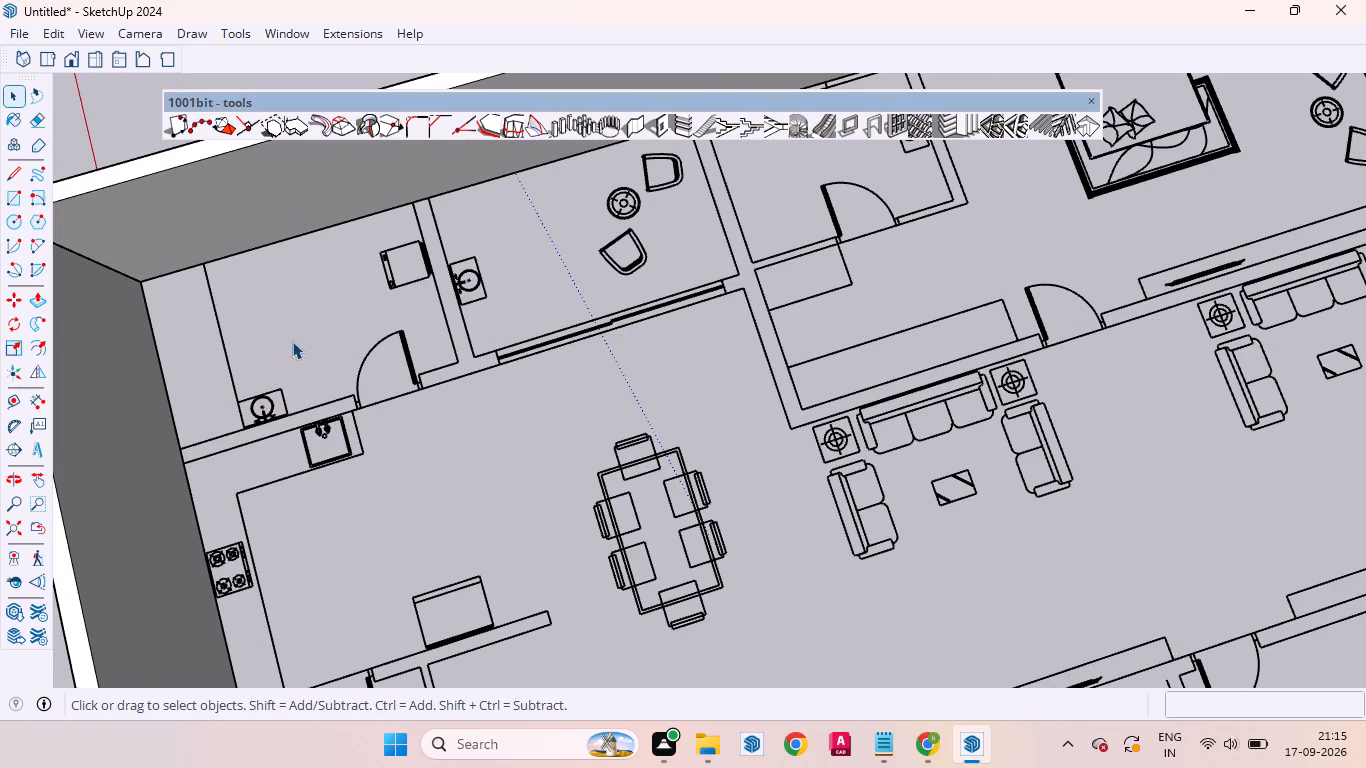
{"action": "scroll", "coordinate": [301, 328], "scroll_direction": "down", "scroll_amount": 10}
{"action": "middle_click_drag", "start_coordinate": [393, 403], "coordinate": [344, 323]}
{"action": "scroll", "coordinate": [345, 420], "scroll_direction": "up", "scroll_amount": 6}
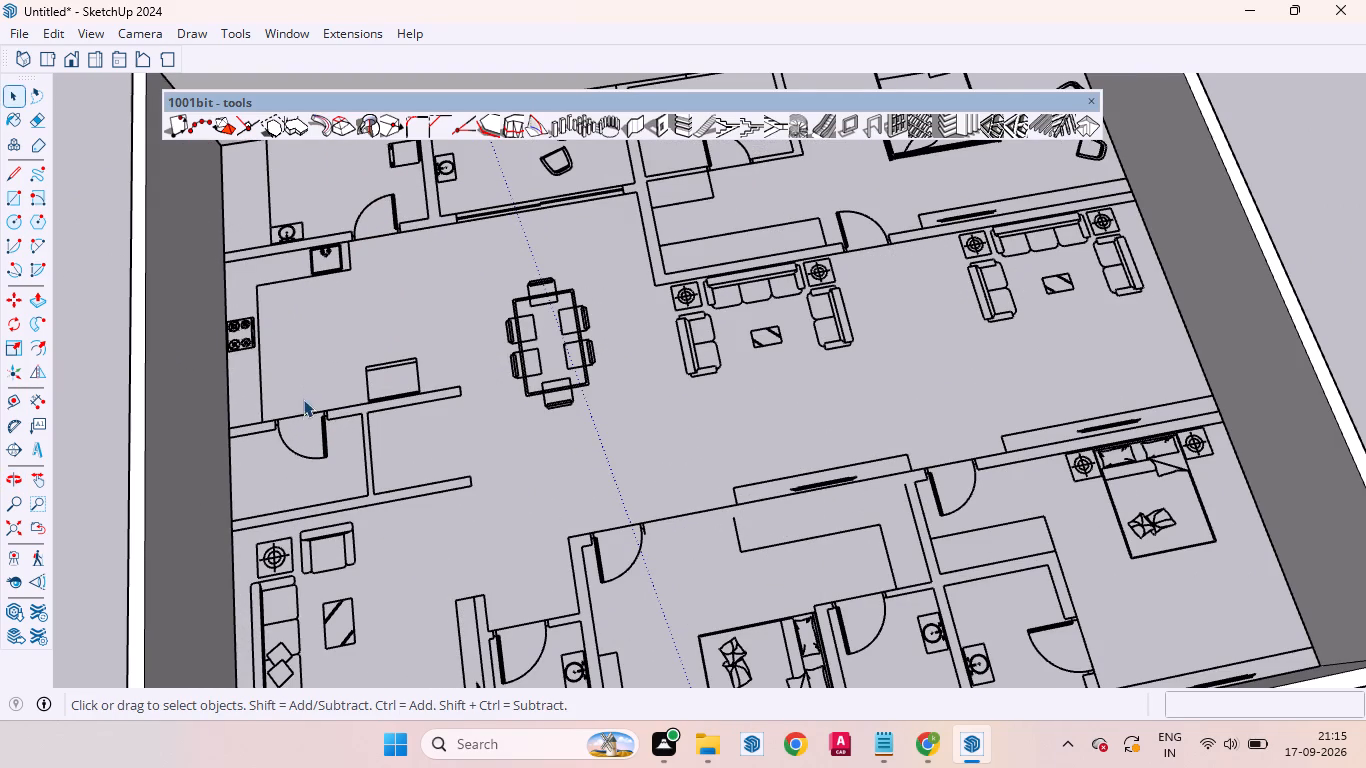
{"action": "scroll", "coordinate": [302, 459], "scroll_direction": "down", "scroll_amount": 6}
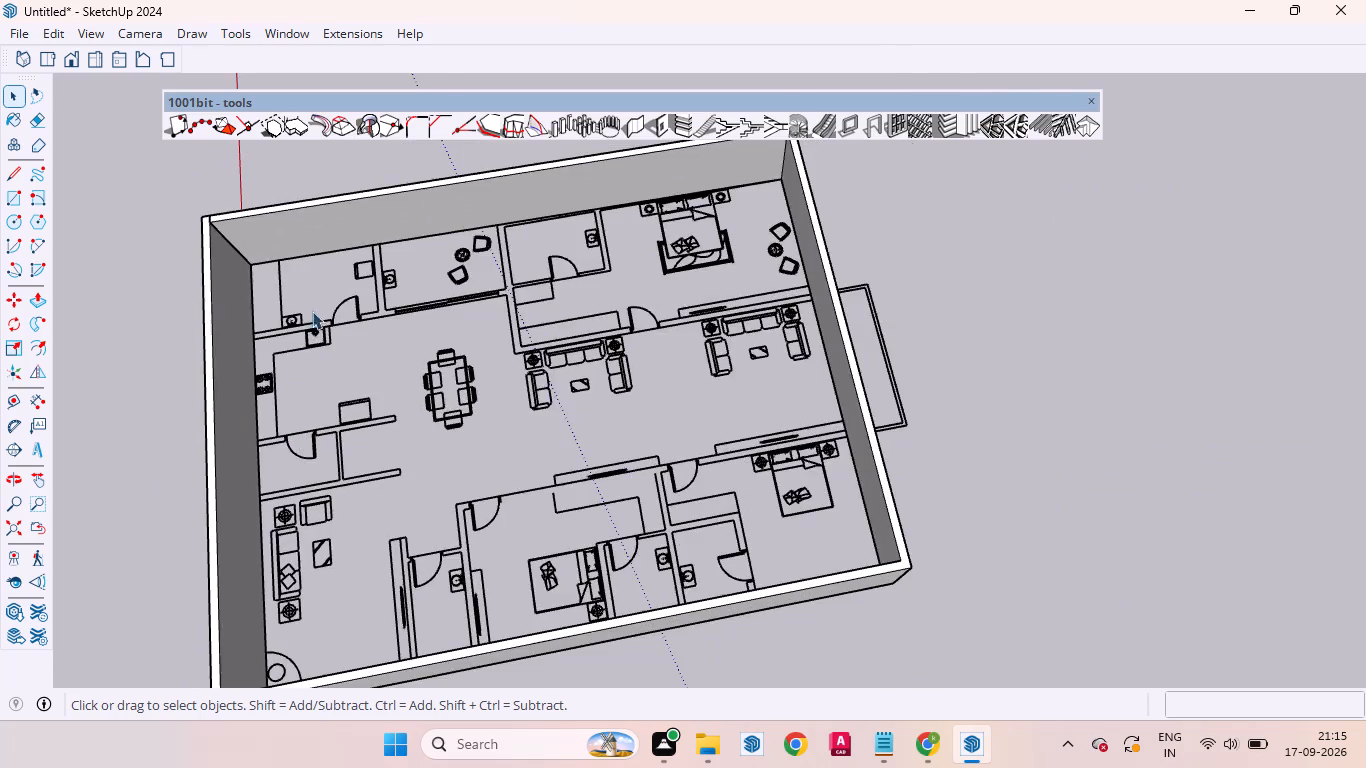
{"action": "scroll", "coordinate": [315, 306], "scroll_direction": "up", "scroll_amount": 3}
{"action": "scroll", "coordinate": [325, 299], "scroll_direction": "down", "scroll_amount": 2}
{"action": "scroll", "coordinate": [329, 297], "scroll_direction": "up", "scroll_amount": 2}
{"action": "scroll", "coordinate": [354, 441], "scroll_direction": "up", "scroll_amount": 3}
{"action": "scroll", "coordinate": [314, 401], "scroll_direction": "down", "scroll_amount": 10}
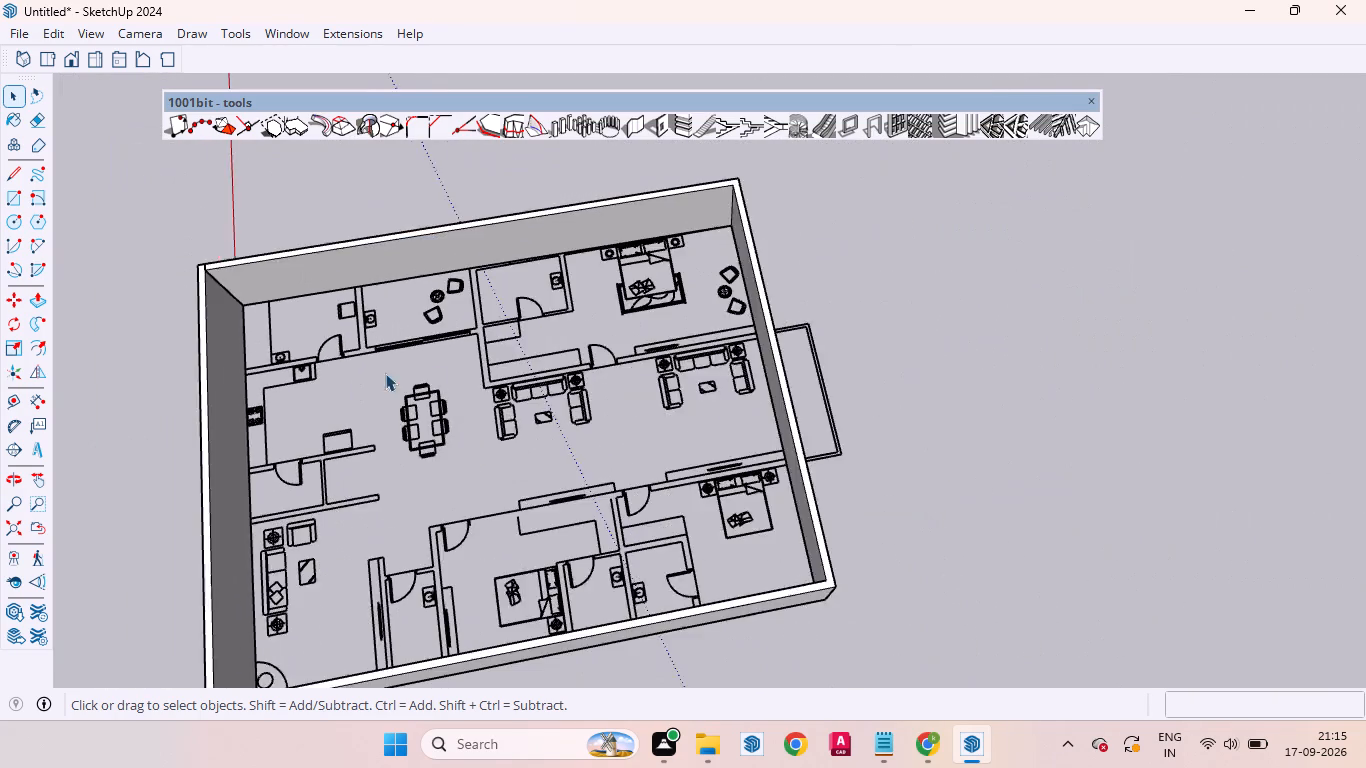
Examine the partition lines and door openings of the round-table bedroom, its attached bathroom and the wardrobe area.
{"action": "scroll", "coordinate": [574, 269], "scroll_direction": "up", "scroll_amount": 6}
{"action": "scroll", "coordinate": [484, 285], "scroll_direction": "up", "scroll_amount": 5}
{"action": "scroll", "coordinate": [527, 301], "scroll_direction": "down", "scroll_amount": 5}
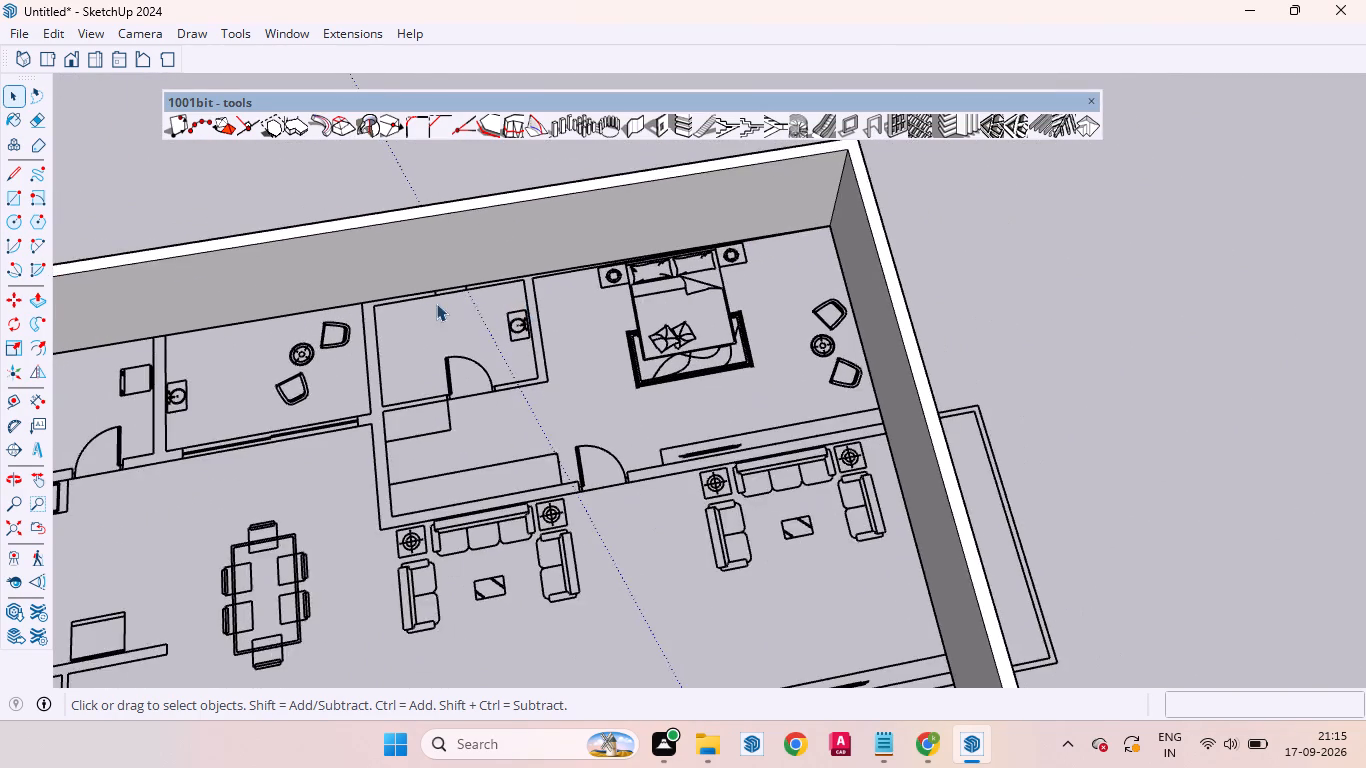
{"action": "scroll", "coordinate": [392, 303], "scroll_direction": "up", "scroll_amount": 12}
{"action": "middle_click_drag", "start_coordinate": [581, 349], "coordinate": [572, 237]}
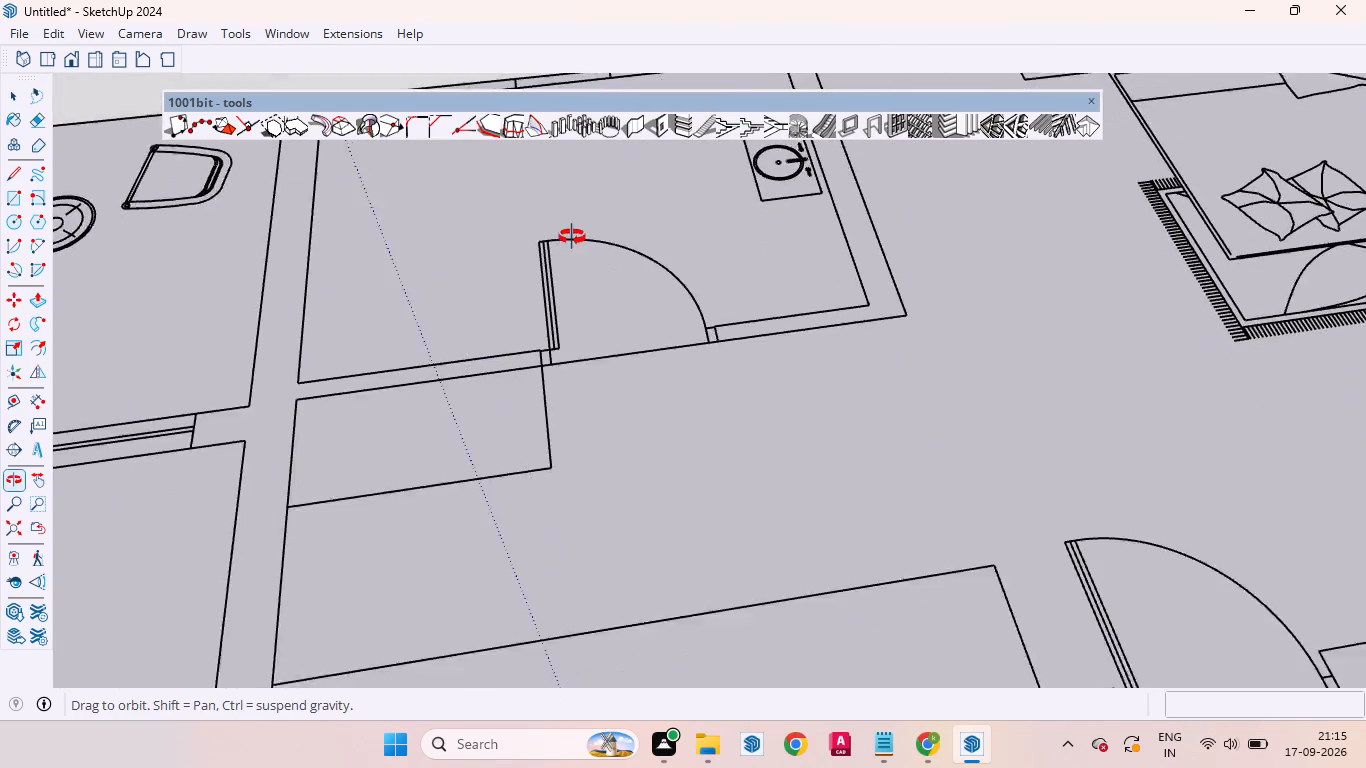
{"action": "middle_click_drag", "start_coordinate": [572, 237], "coordinate": [564, 367]}
{"action": "scroll", "coordinate": [510, 325], "scroll_direction": "down", "scroll_amount": 3}
{"action": "scroll", "coordinate": [510, 325], "scroll_direction": "up", "scroll_amount": 1}
{"action": "scroll", "coordinate": [510, 325], "scroll_direction": "down", "scroll_amount": 8}
{"action": "scroll", "coordinate": [461, 334], "scroll_direction": "up", "scroll_amount": 6}
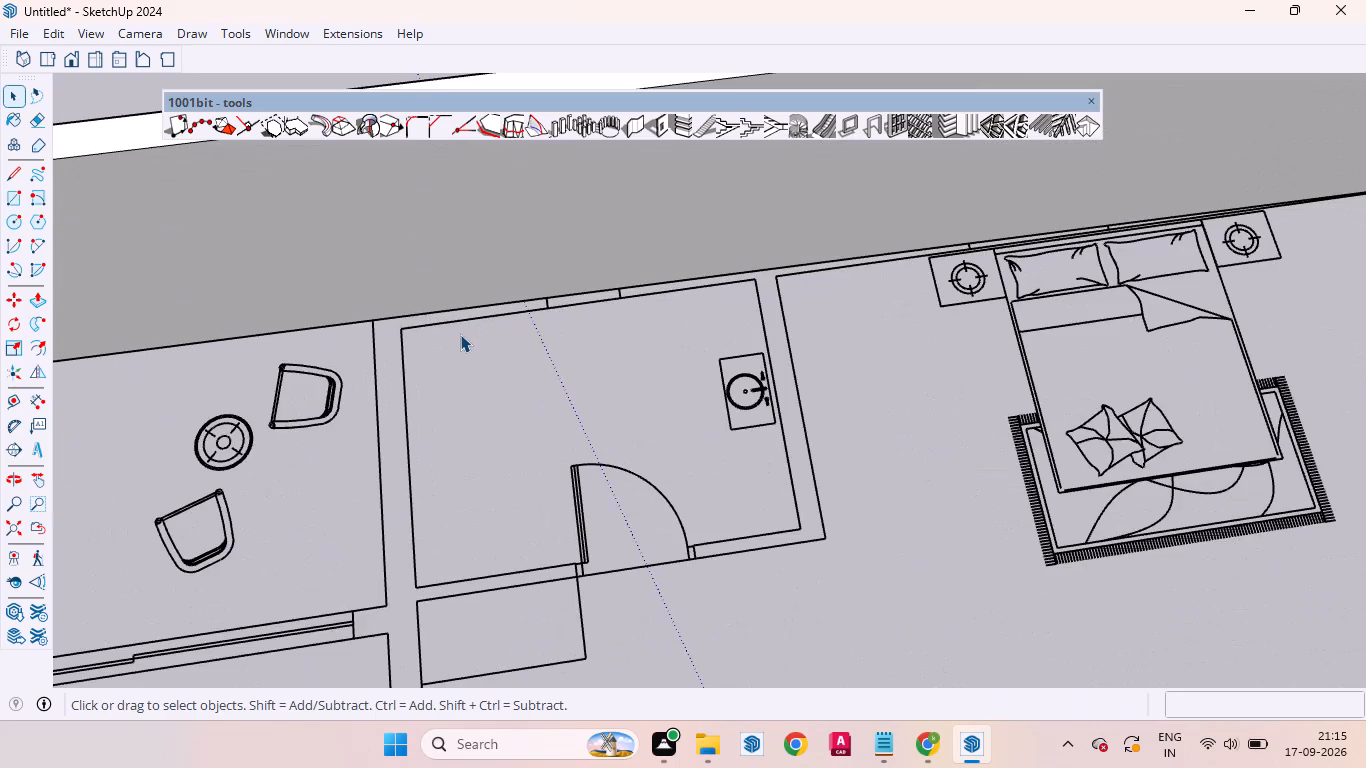
{"action": "scroll", "coordinate": [494, 331], "scroll_direction": "down", "scroll_amount": 10}
{"action": "scroll", "coordinate": [725, 405], "scroll_direction": "up", "scroll_amount": 4}
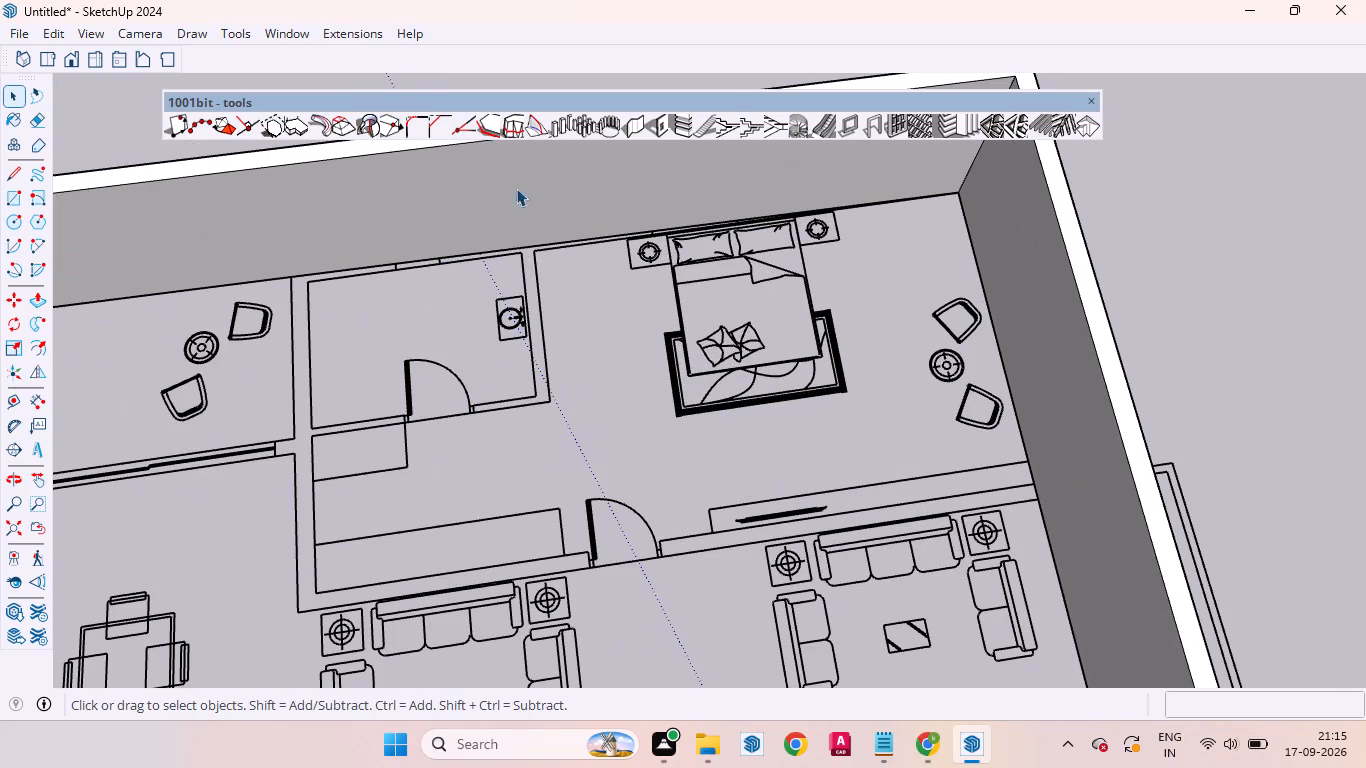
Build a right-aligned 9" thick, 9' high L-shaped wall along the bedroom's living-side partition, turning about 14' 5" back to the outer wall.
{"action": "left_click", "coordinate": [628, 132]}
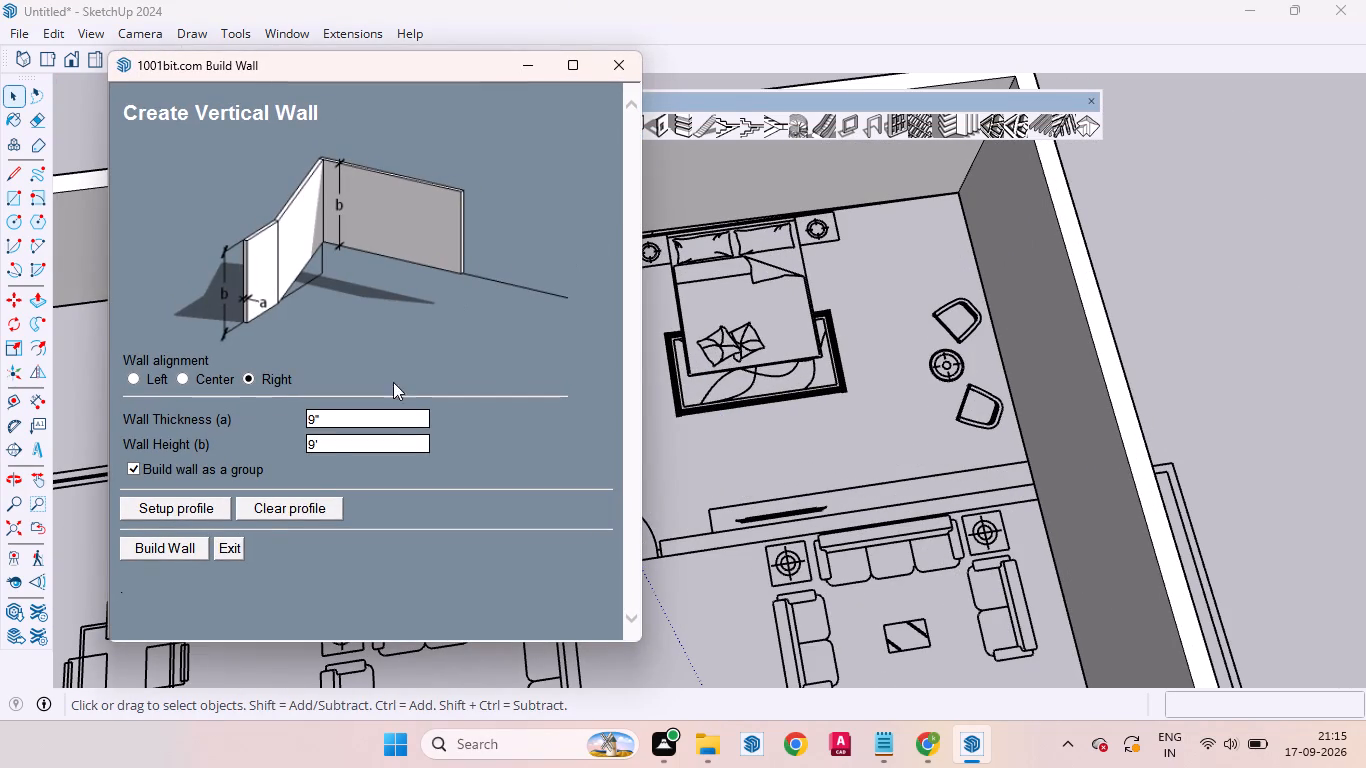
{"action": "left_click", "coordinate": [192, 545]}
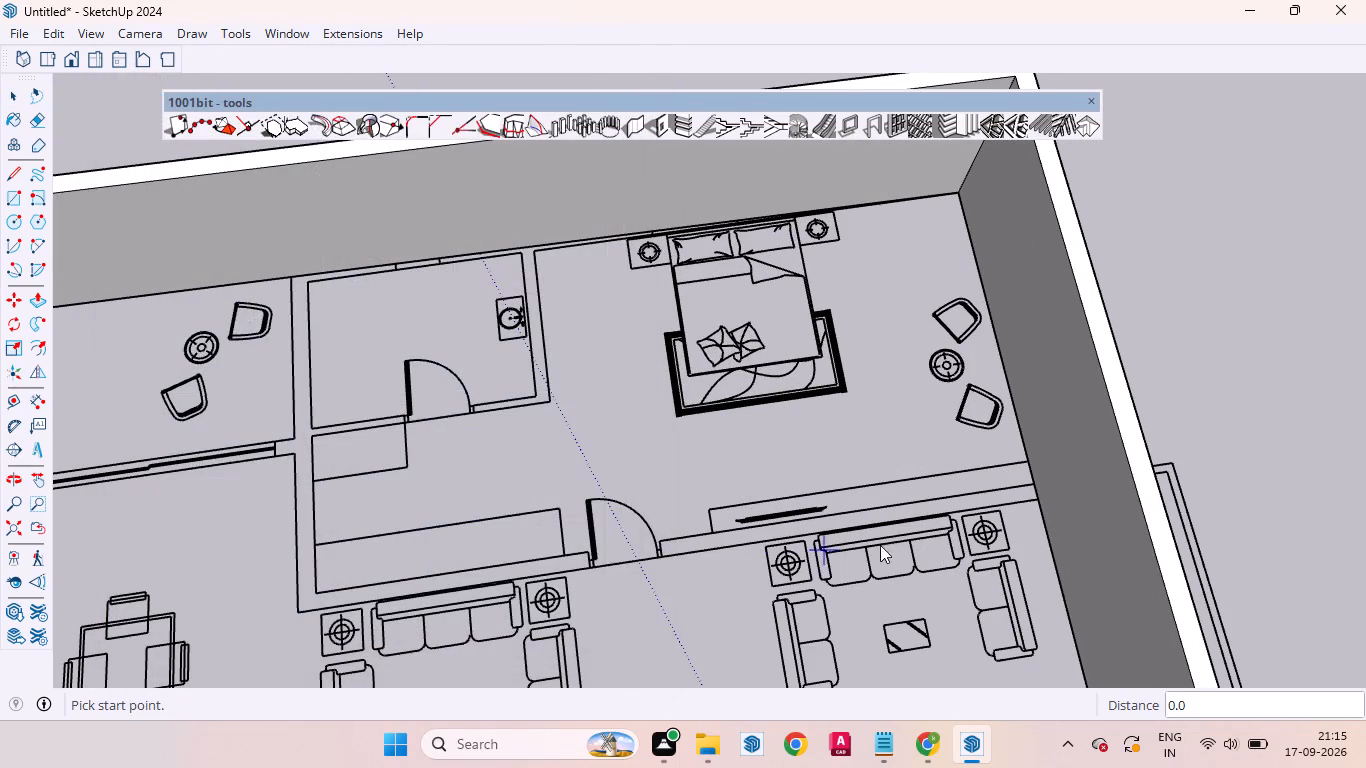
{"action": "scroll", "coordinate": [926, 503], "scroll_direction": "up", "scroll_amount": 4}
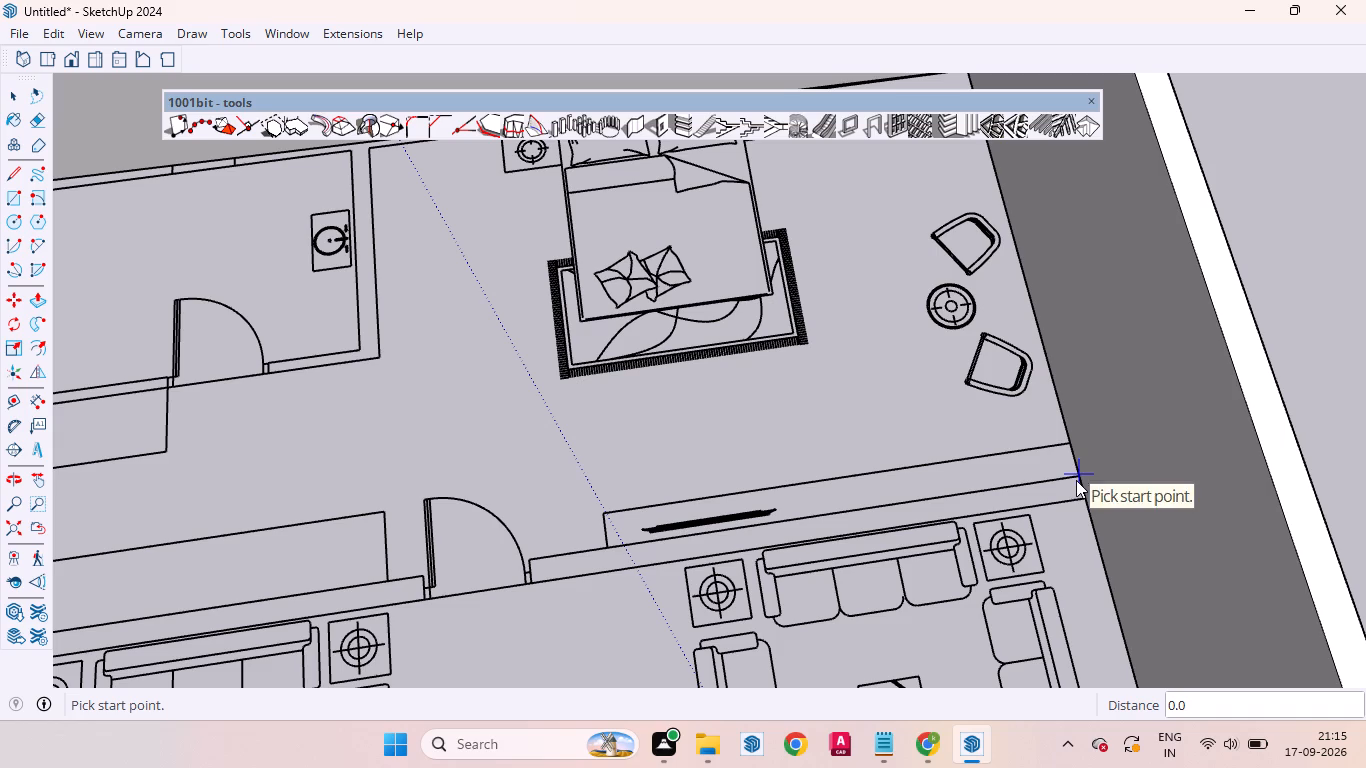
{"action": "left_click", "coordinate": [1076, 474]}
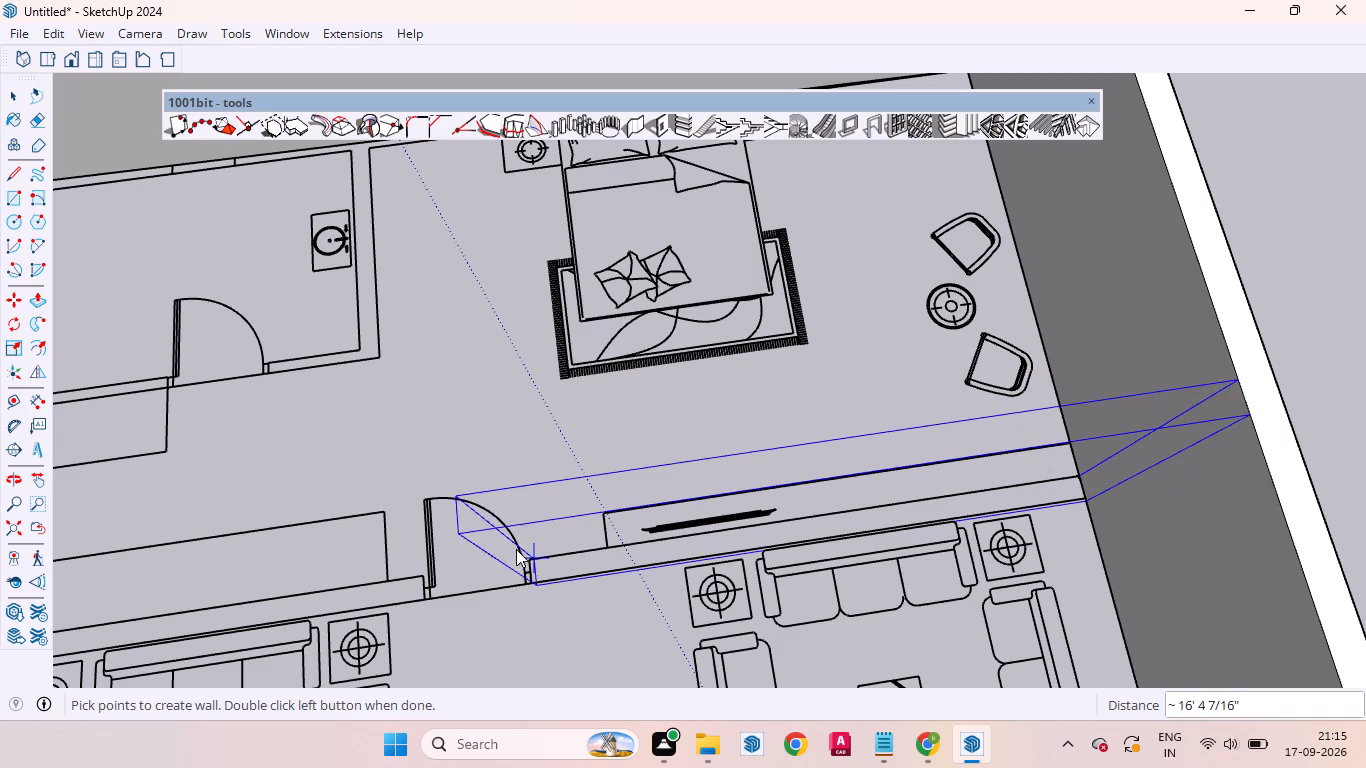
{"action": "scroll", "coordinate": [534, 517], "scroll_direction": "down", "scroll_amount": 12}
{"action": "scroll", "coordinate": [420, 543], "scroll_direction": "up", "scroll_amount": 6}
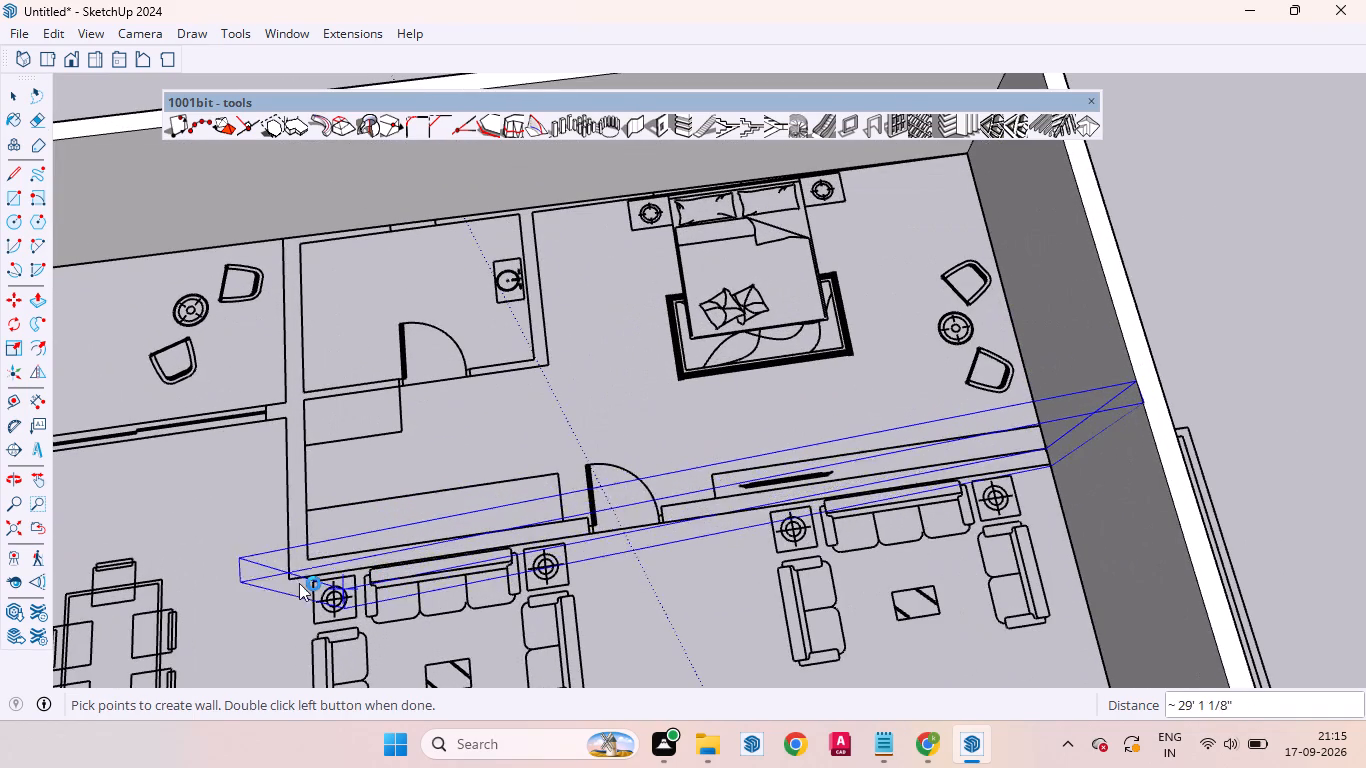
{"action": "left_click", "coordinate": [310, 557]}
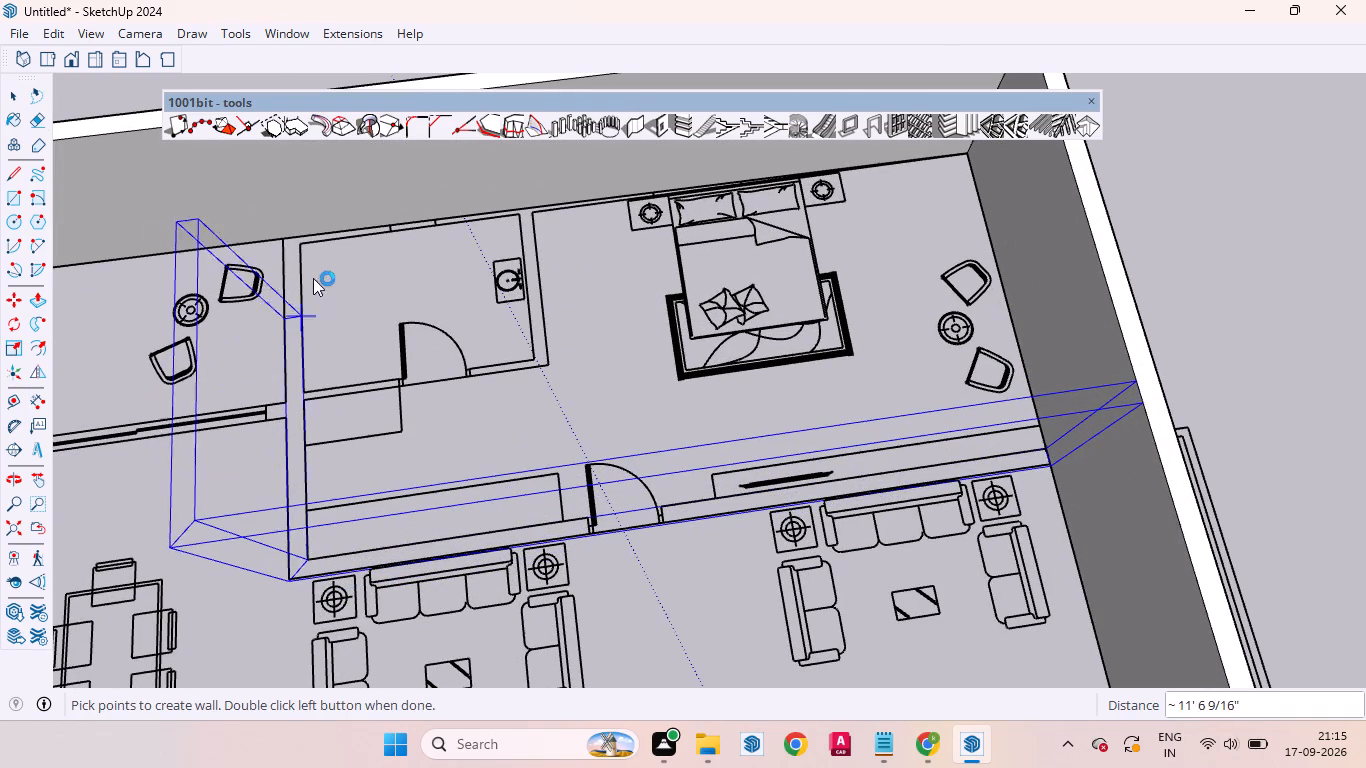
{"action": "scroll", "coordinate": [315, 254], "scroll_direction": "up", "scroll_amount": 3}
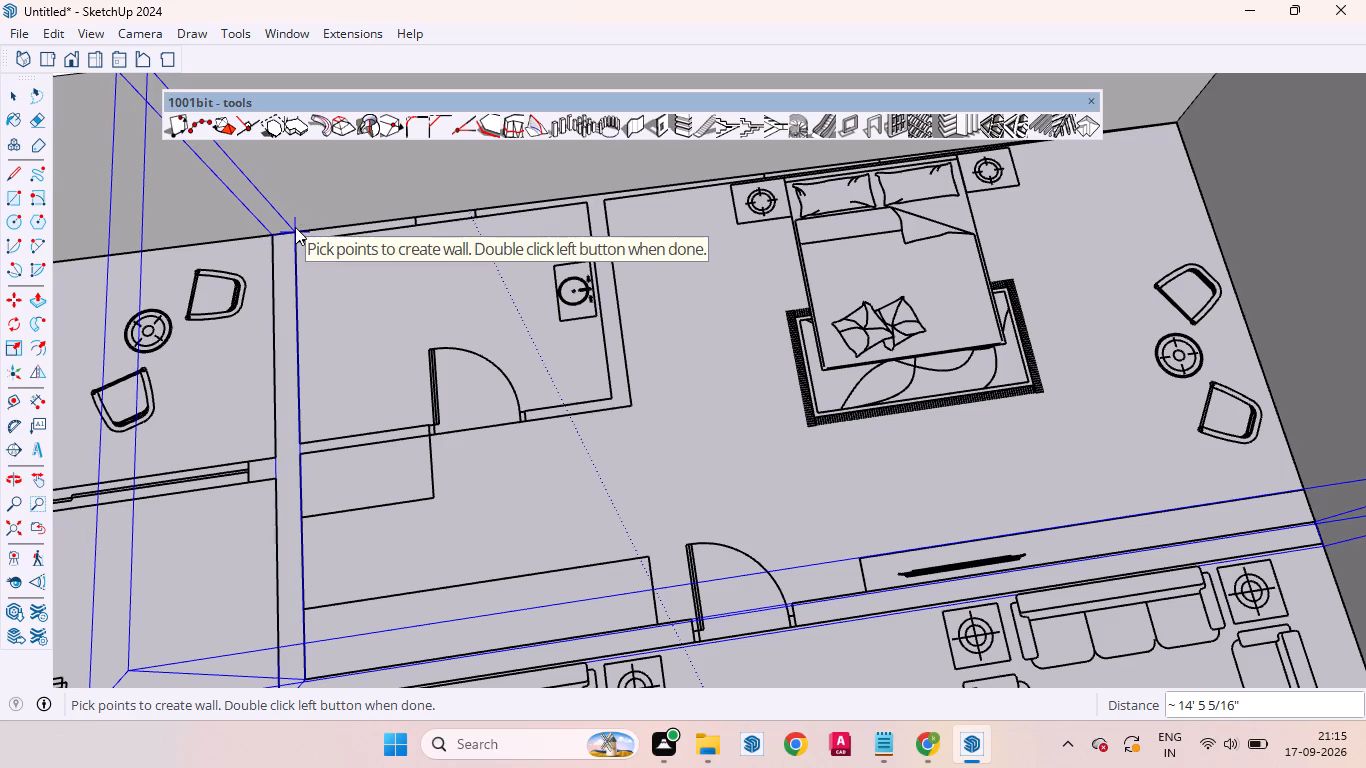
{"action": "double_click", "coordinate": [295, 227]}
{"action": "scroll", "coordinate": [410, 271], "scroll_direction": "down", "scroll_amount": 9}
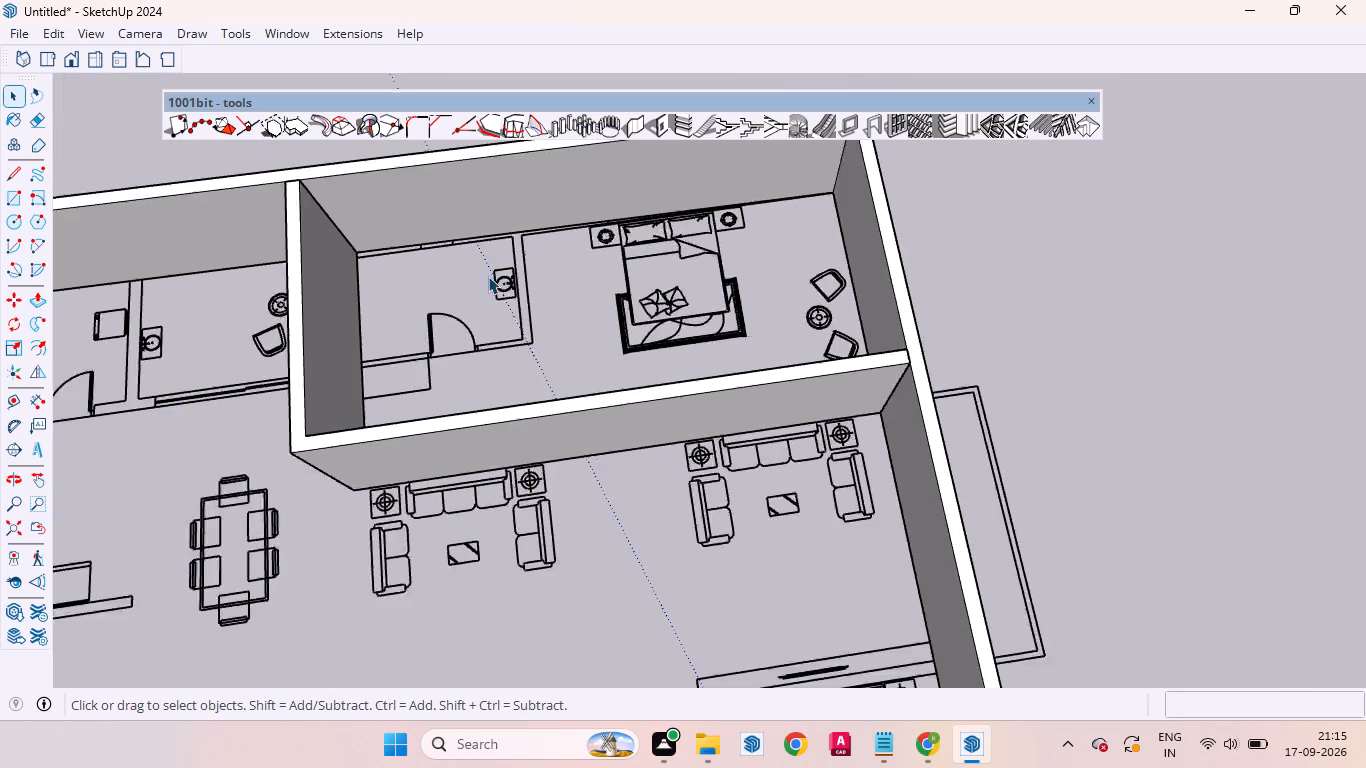
Inspect the new L-shaped bedroom wall and its junctions from the living area at low and high angles.
{"action": "scroll", "coordinate": [488, 276], "scroll_direction": "down", "scroll_amount": 2}
{"action": "scroll", "coordinate": [612, 413], "scroll_direction": "up", "scroll_amount": 5}
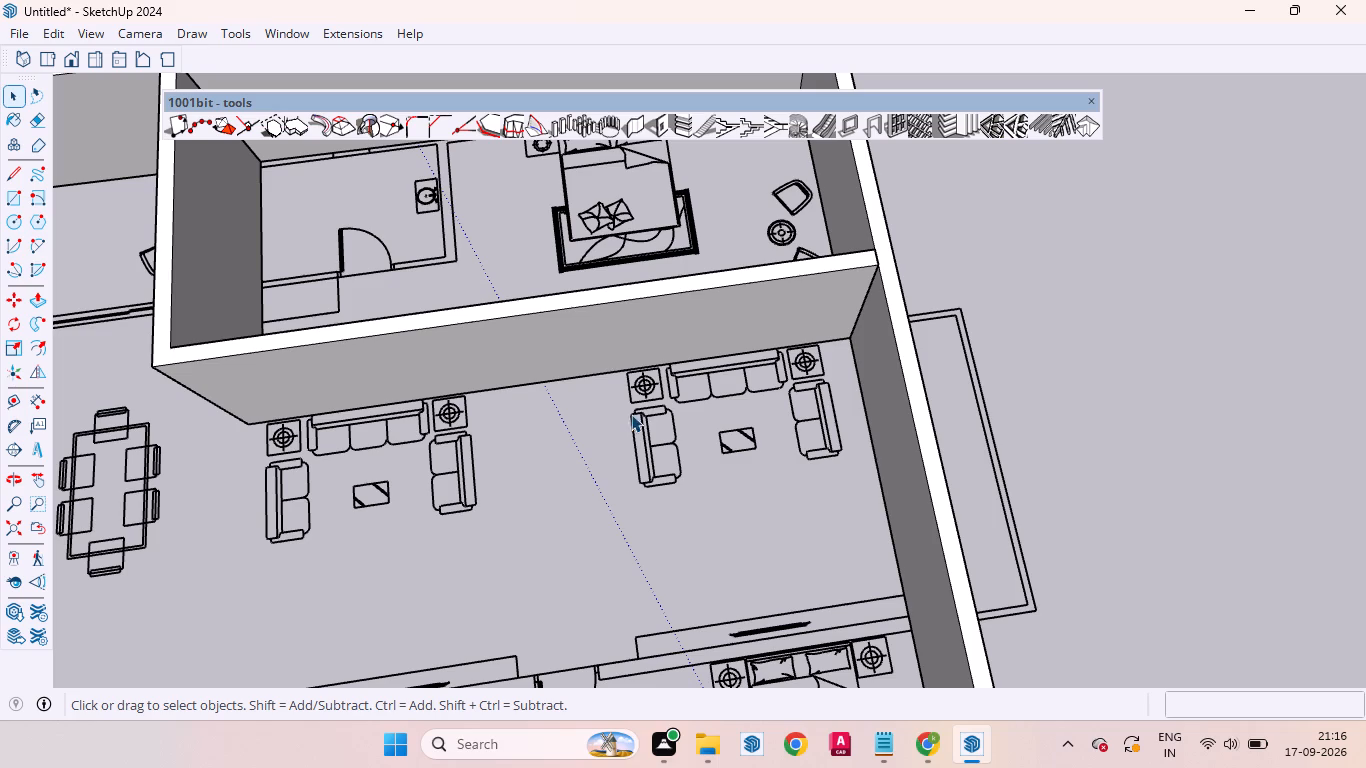
{"action": "scroll", "coordinate": [516, 371], "scroll_direction": "up", "scroll_amount": 6}
{"action": "scroll", "coordinate": [508, 353], "scroll_direction": "down", "scroll_amount": 6}
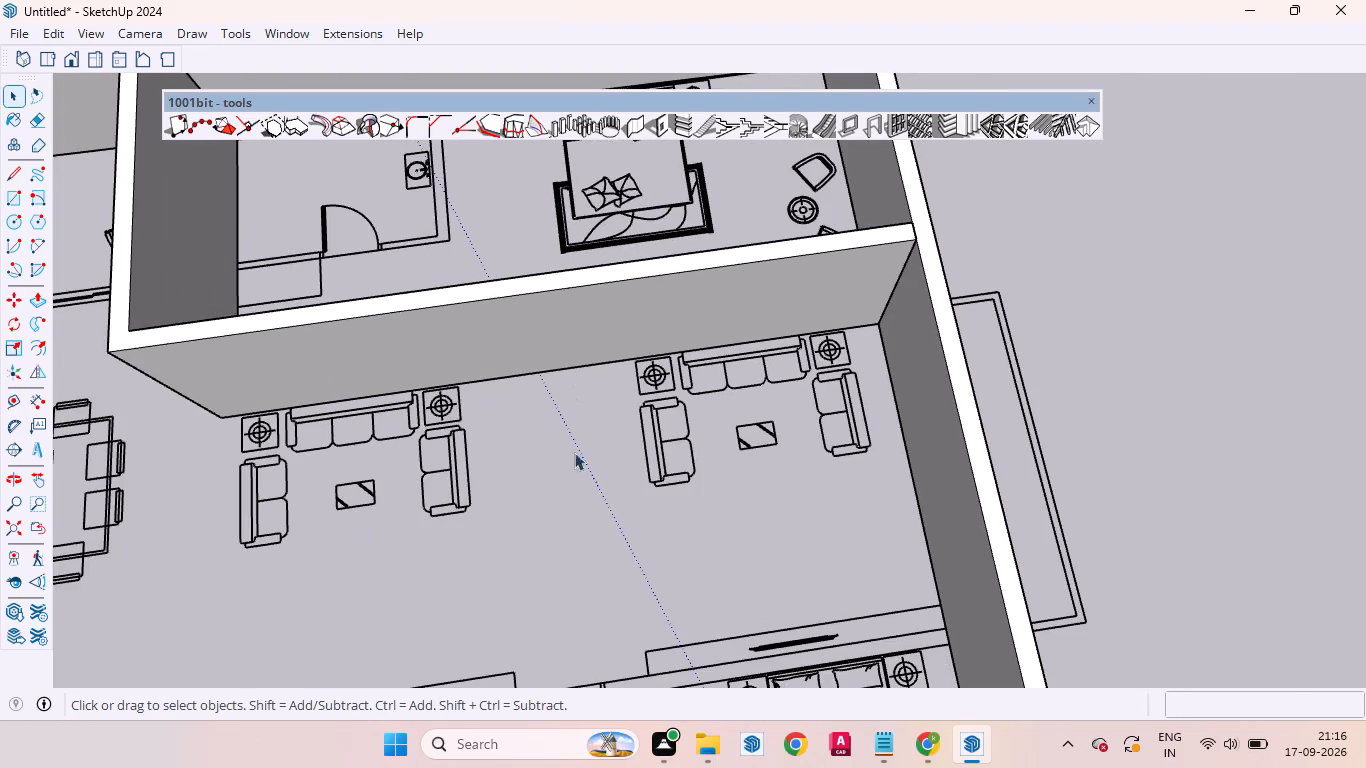
{"action": "middle_click_drag", "start_coordinate": [570, 466], "coordinate": [608, 167]}
{"action": "scroll", "coordinate": [520, 331], "scroll_direction": "up", "scroll_amount": 9}
{"action": "middle_click_drag", "start_coordinate": [562, 562], "coordinate": [523, 422]}
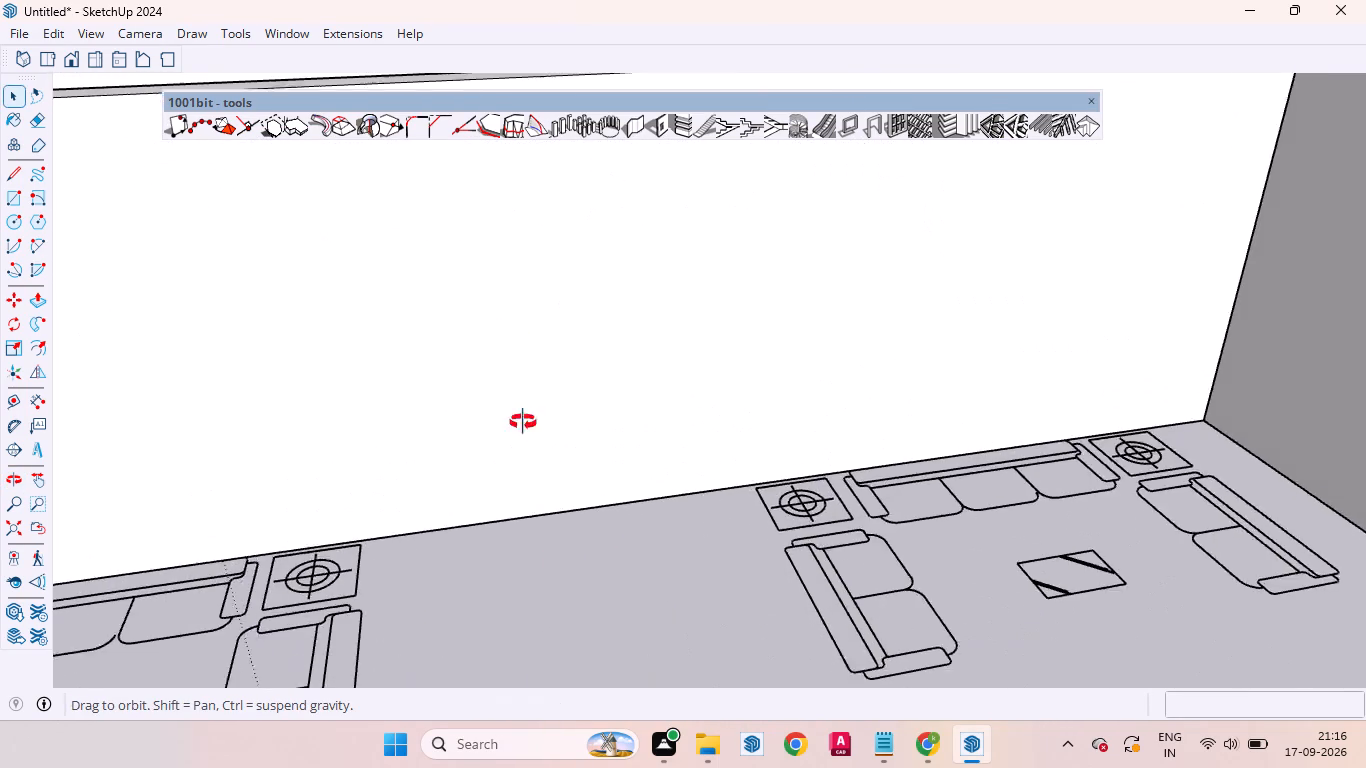
{"action": "middle_click_drag", "start_coordinate": [523, 422], "coordinate": [575, 361]}
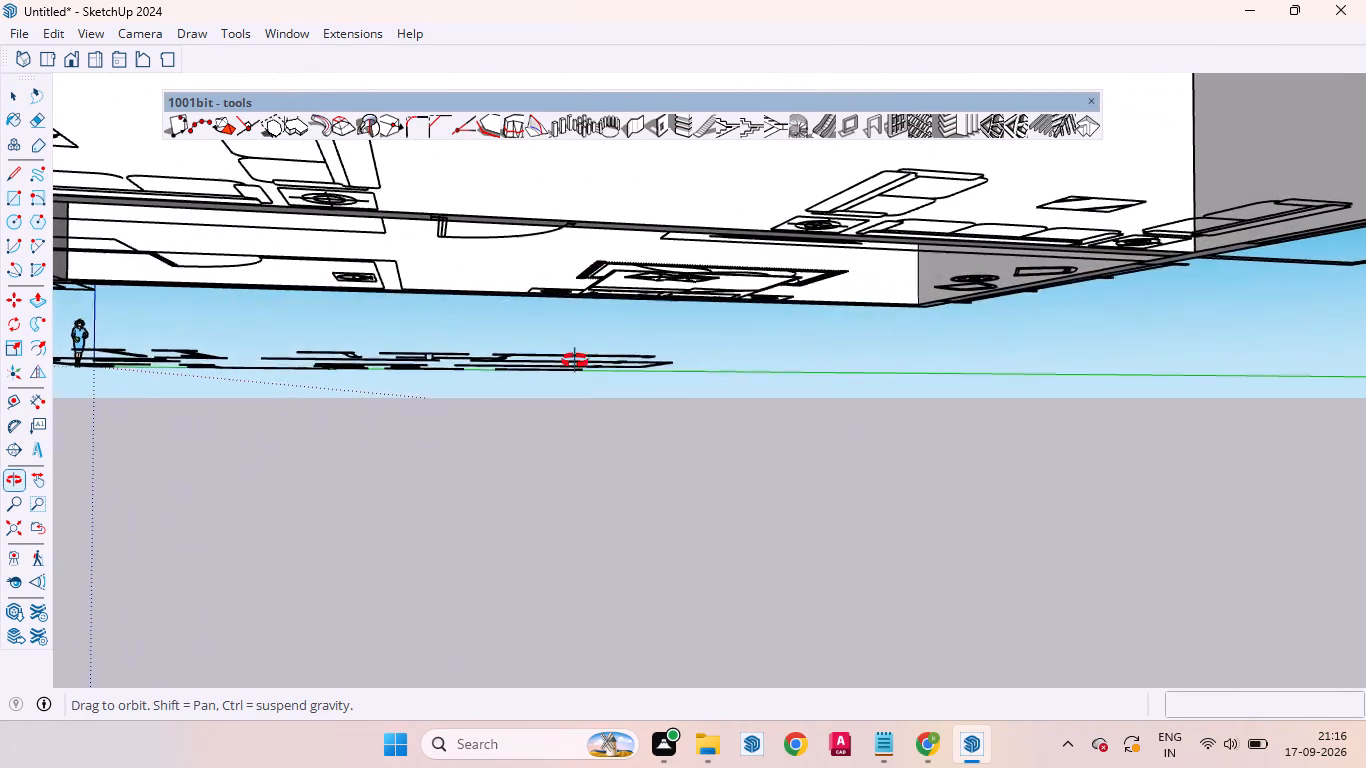
{"action": "middle_click_drag", "start_coordinate": [575, 361], "coordinate": [559, 493]}
{"action": "scroll", "coordinate": [442, 365], "scroll_direction": "up", "scroll_amount": 5}
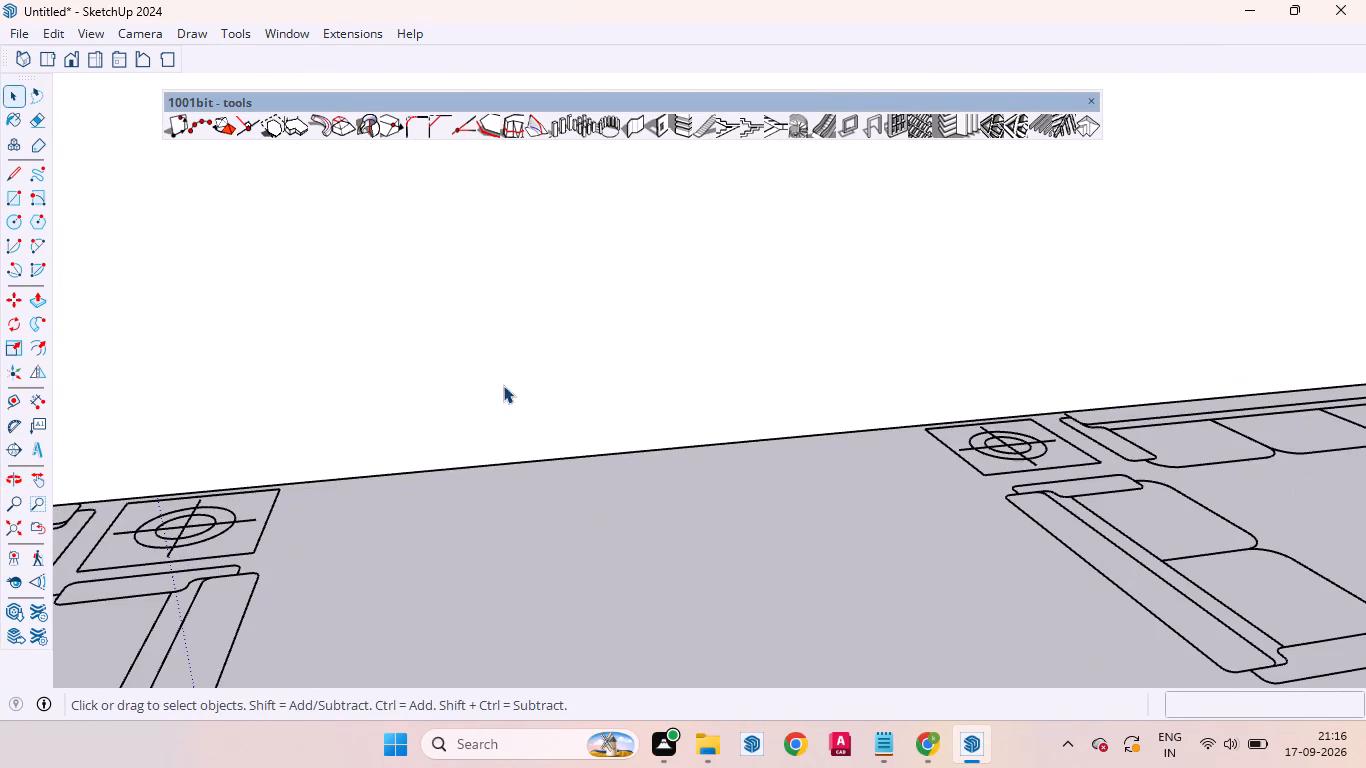
{"action": "scroll", "coordinate": [347, 331], "scroll_direction": "down", "scroll_amount": 17}
{"action": "scroll", "coordinate": [407, 323], "scroll_direction": "up", "scroll_amount": 5}
{"action": "scroll", "coordinate": [542, 391], "scroll_direction": "down", "scroll_amount": 6}
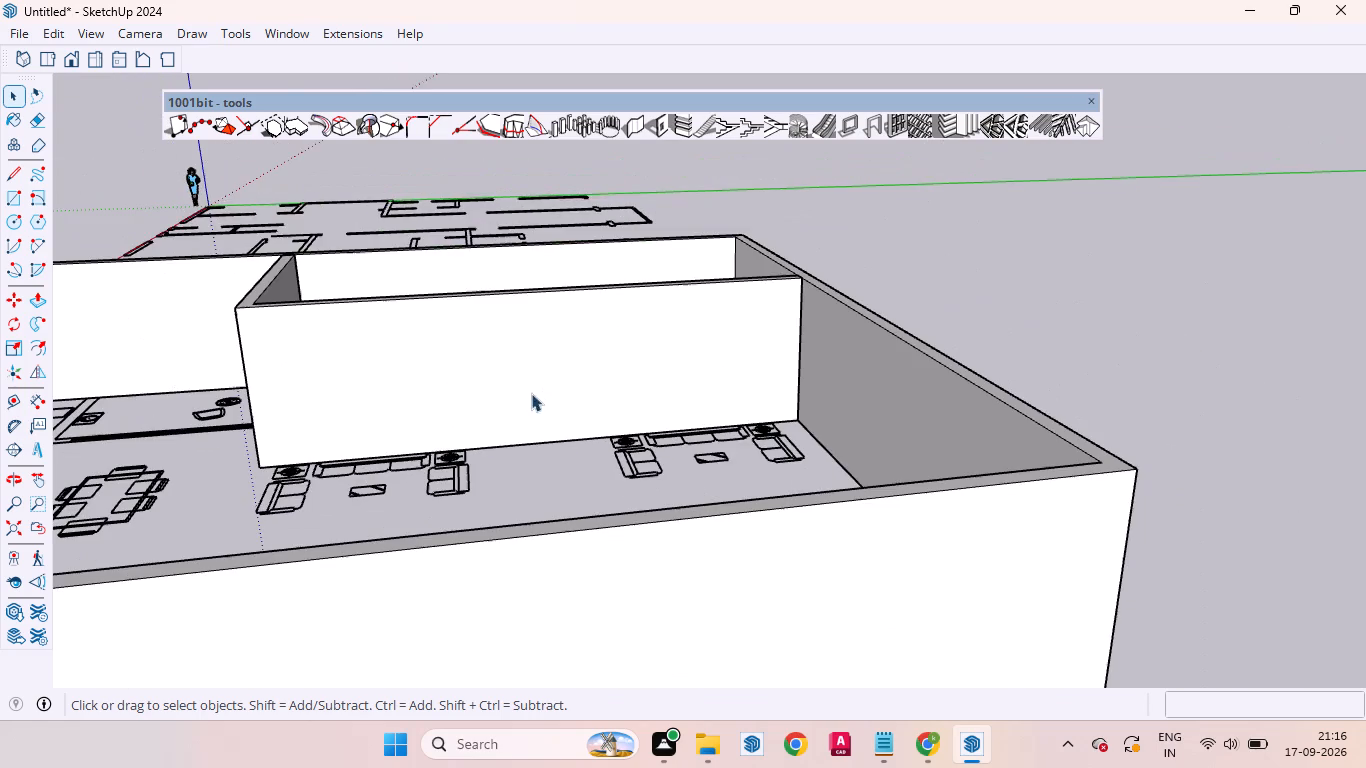
{"action": "middle_click_drag", "start_coordinate": [515, 389], "coordinate": [403, 491]}
{"action": "scroll", "coordinate": [431, 281], "scroll_direction": "up", "scroll_amount": 5}
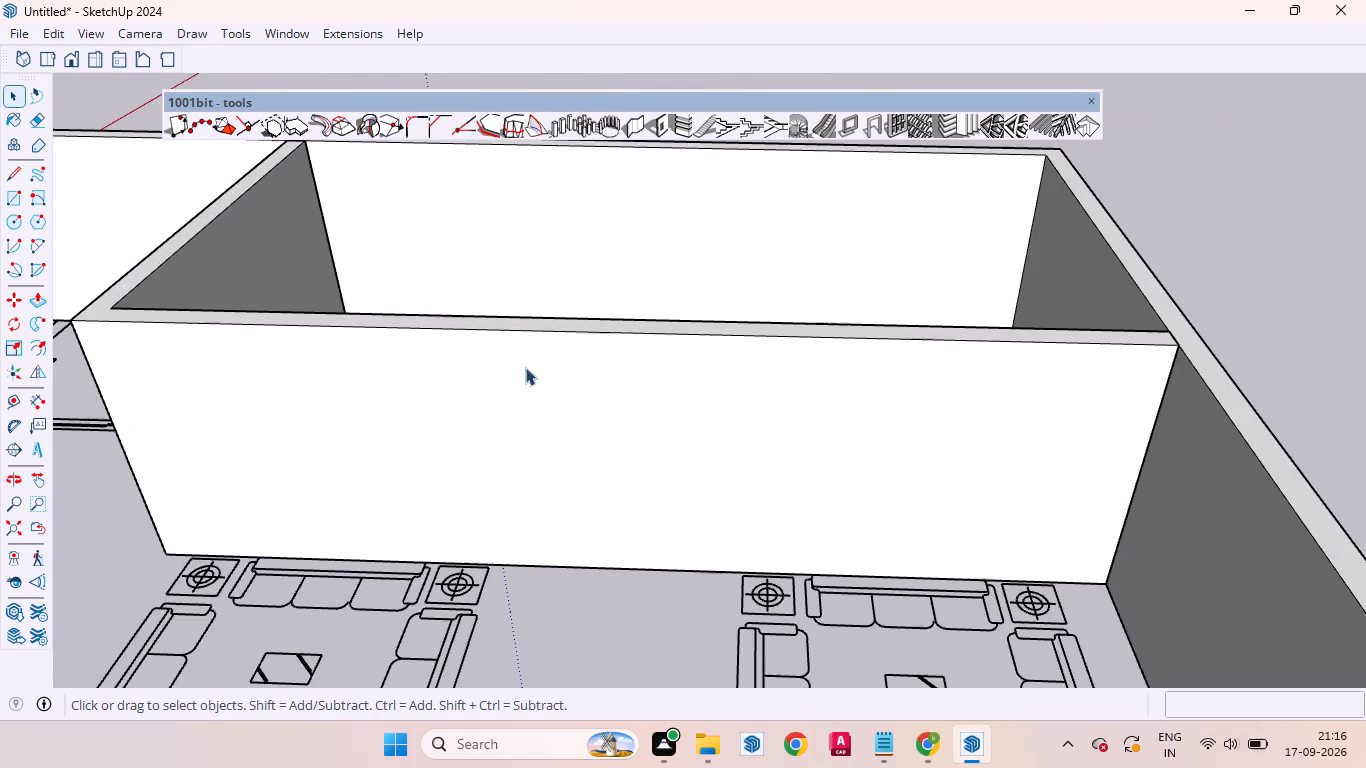
{"action": "scroll", "coordinate": [622, 373], "scroll_direction": "down", "scroll_amount": 6}
{"action": "scroll", "coordinate": [468, 387], "scroll_direction": "up", "scroll_amount": 3}
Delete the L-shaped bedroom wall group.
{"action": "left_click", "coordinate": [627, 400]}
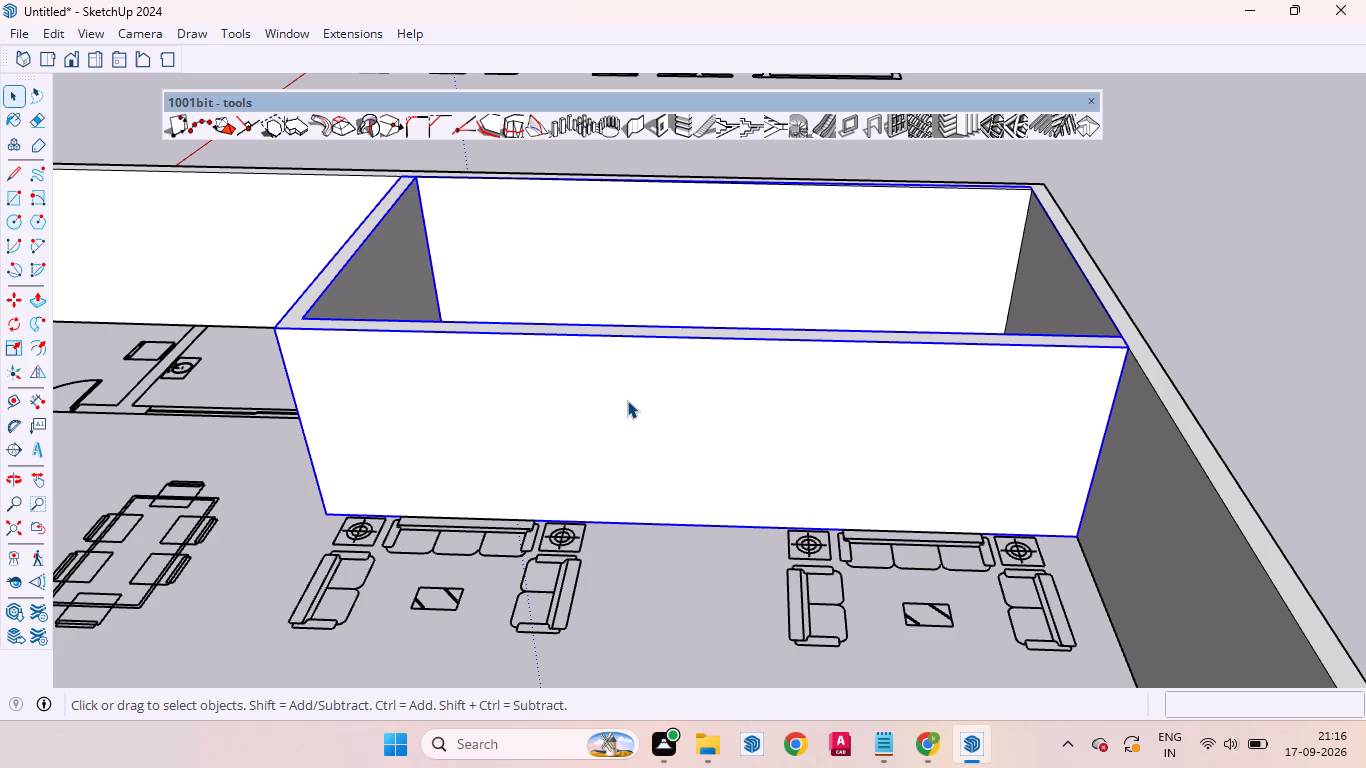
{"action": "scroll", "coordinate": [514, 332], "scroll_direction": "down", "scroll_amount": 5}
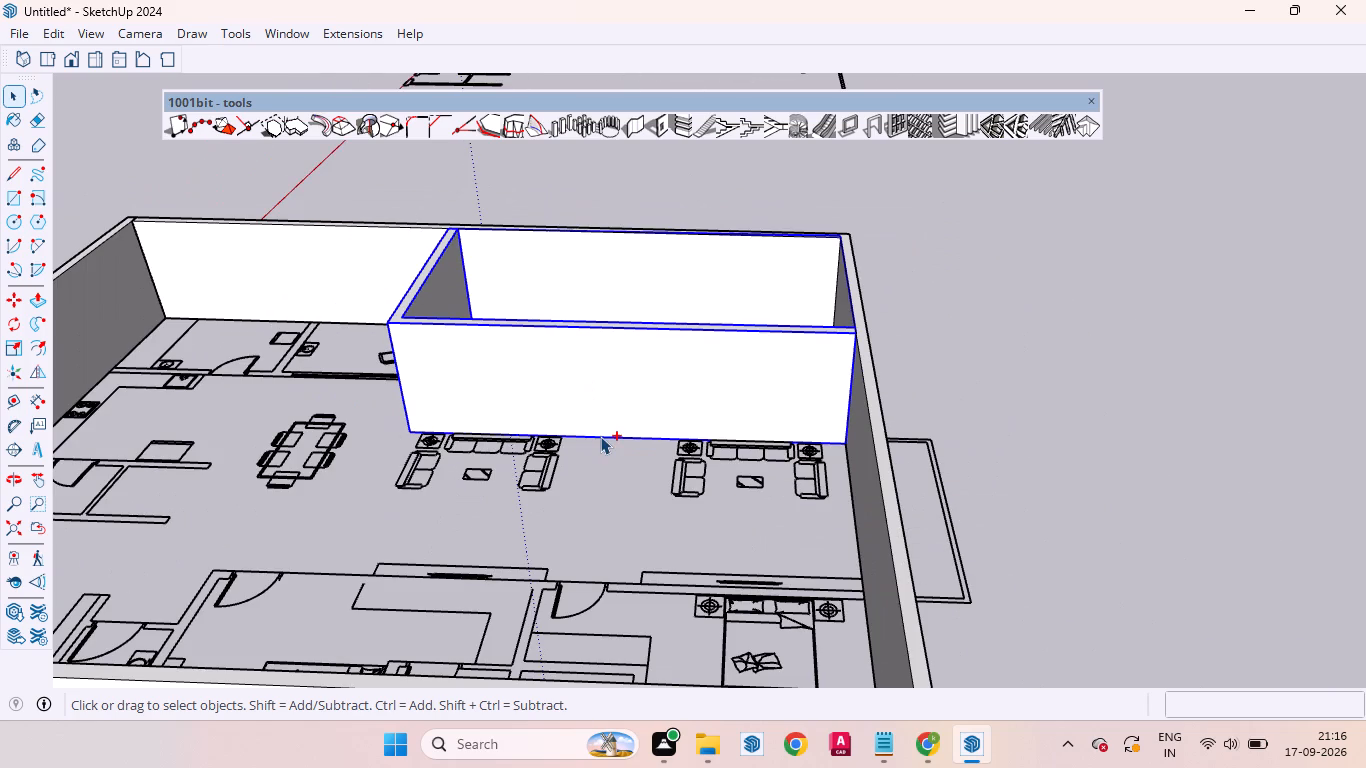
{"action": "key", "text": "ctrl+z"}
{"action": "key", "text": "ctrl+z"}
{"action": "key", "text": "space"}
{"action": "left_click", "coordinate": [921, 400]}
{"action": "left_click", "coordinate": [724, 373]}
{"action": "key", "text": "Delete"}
Build a right-aligned 9" thick, 9' high wall, about 16' long, along the bedroom's living-side partition from the outer wall to the door opening.
{"action": "scroll", "coordinate": [625, 418], "scroll_direction": "up", "scroll_amount": 3}
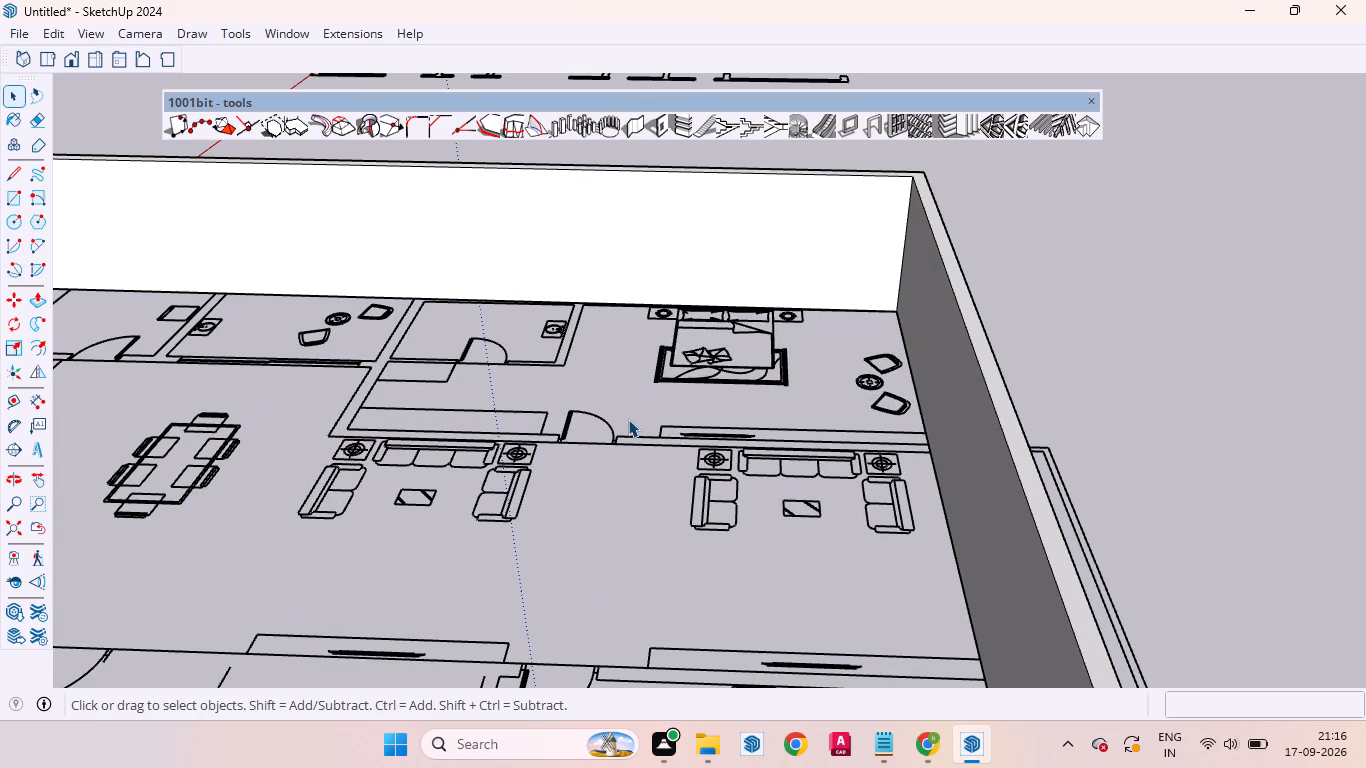
{"action": "scroll", "coordinate": [618, 424], "scroll_direction": "up", "scroll_amount": 5}
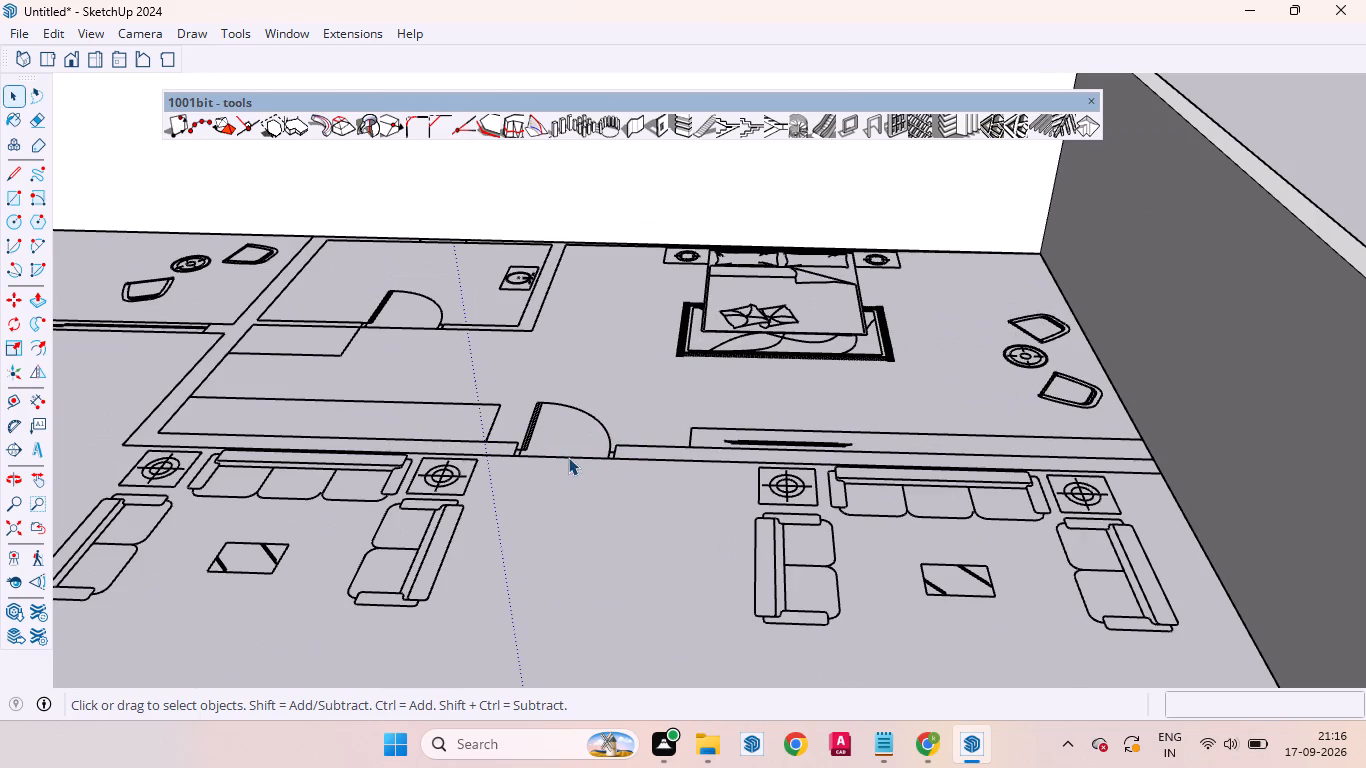
{"action": "middle_click_drag", "start_coordinate": [615, 473], "coordinate": [638, 548]}
{"action": "scroll", "coordinate": [526, 390], "scroll_direction": "down", "scroll_amount": 3}
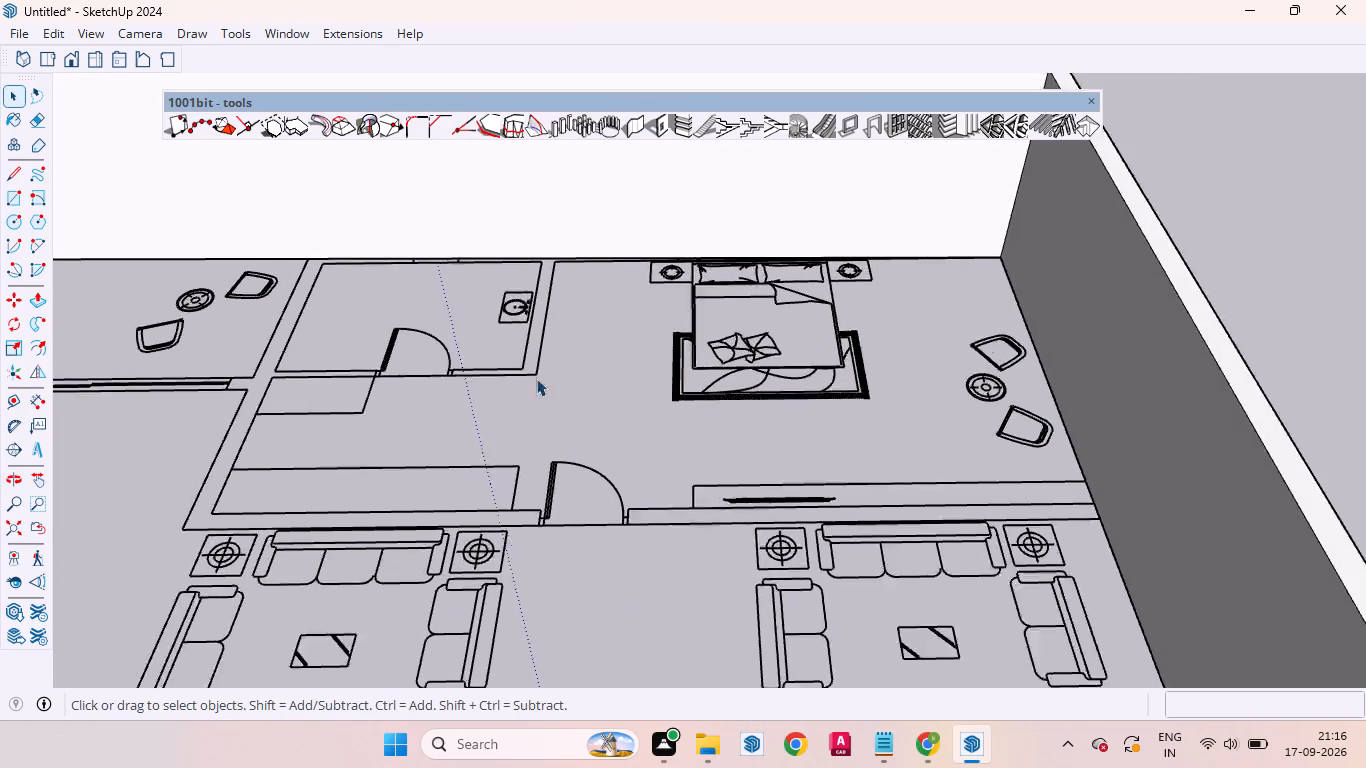
{"action": "scroll", "coordinate": [536, 378], "scroll_direction": "down", "scroll_amount": 3}
{"action": "scroll", "coordinate": [655, 484], "scroll_direction": "up", "scroll_amount": 8}
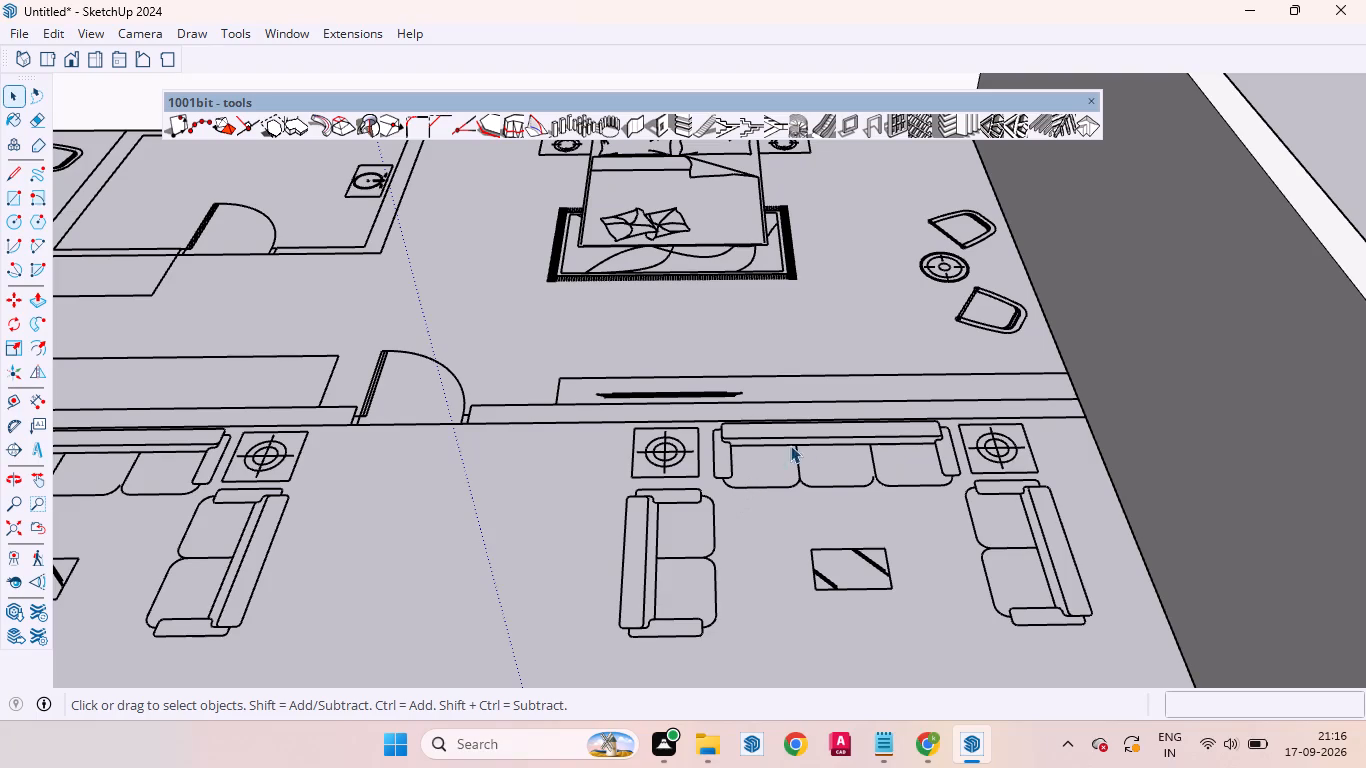
{"action": "left_click", "coordinate": [631, 127]}
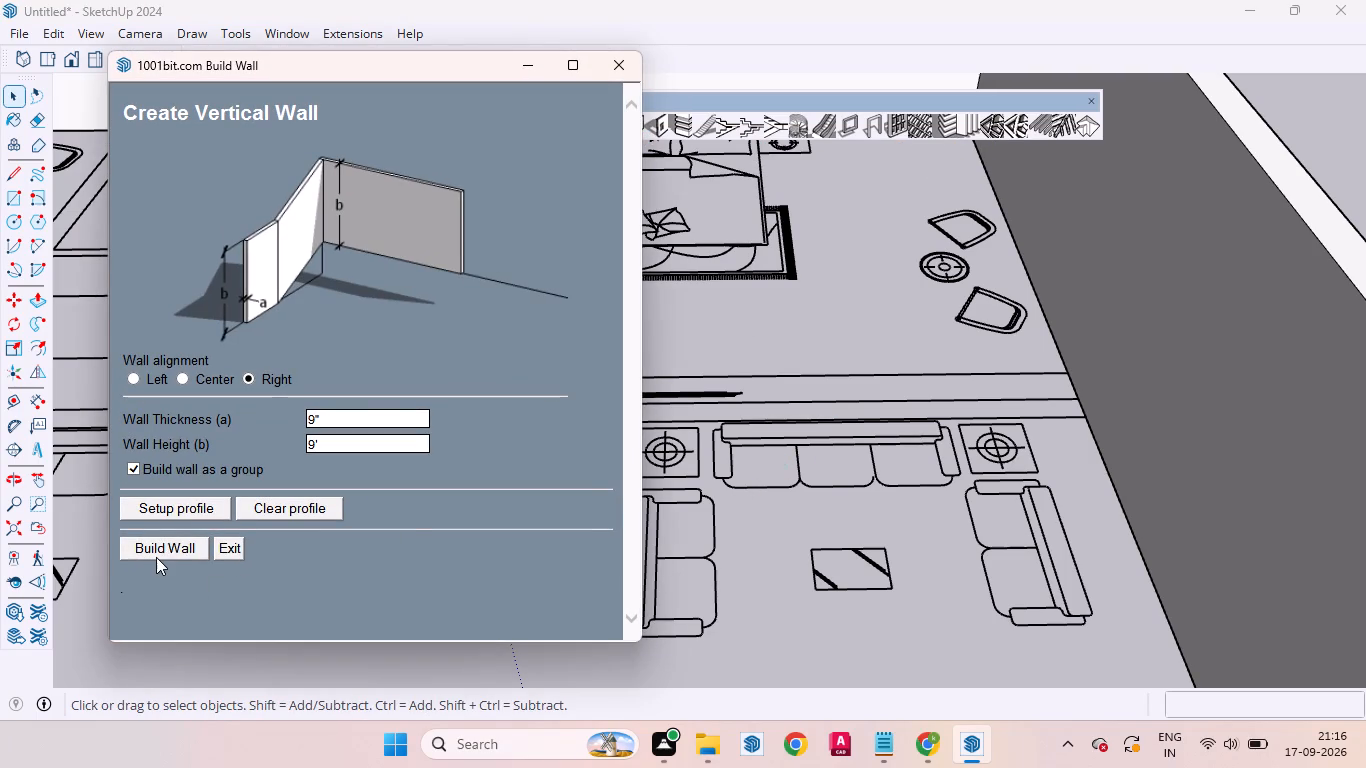
{"action": "left_click", "coordinate": [156, 537]}
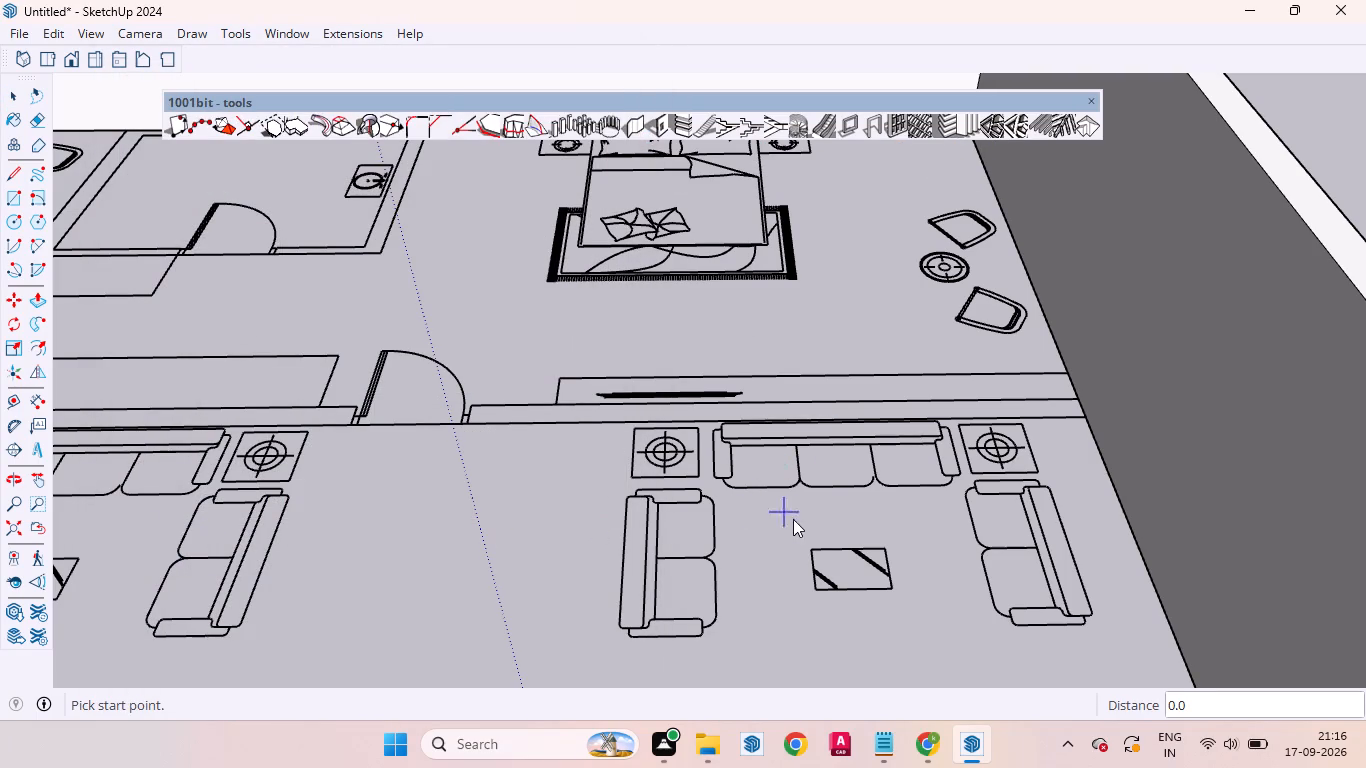
{"action": "scroll", "coordinate": [1094, 379], "scroll_direction": "up", "scroll_amount": 6}
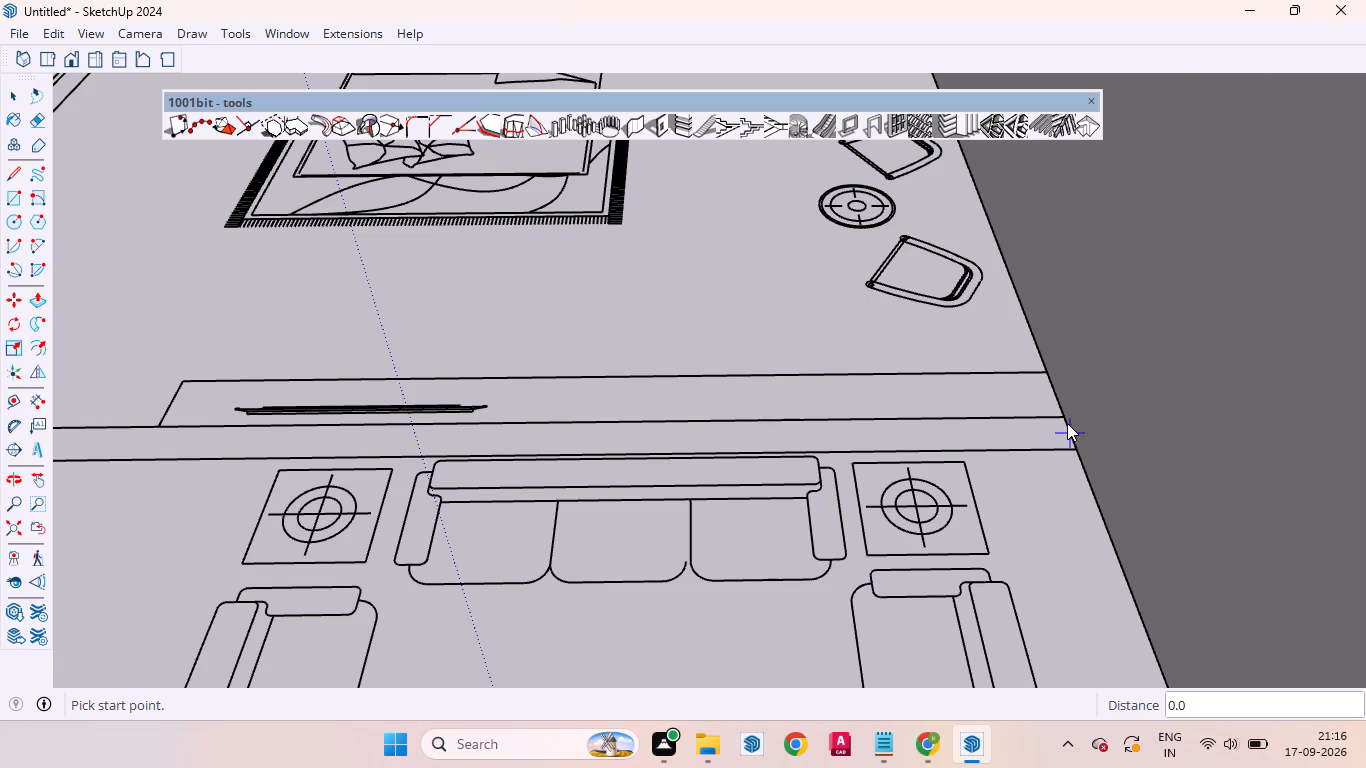
{"action": "left_click", "coordinate": [1063, 415]}
{"action": "scroll", "coordinate": [931, 439], "scroll_direction": "down", "scroll_amount": 5}
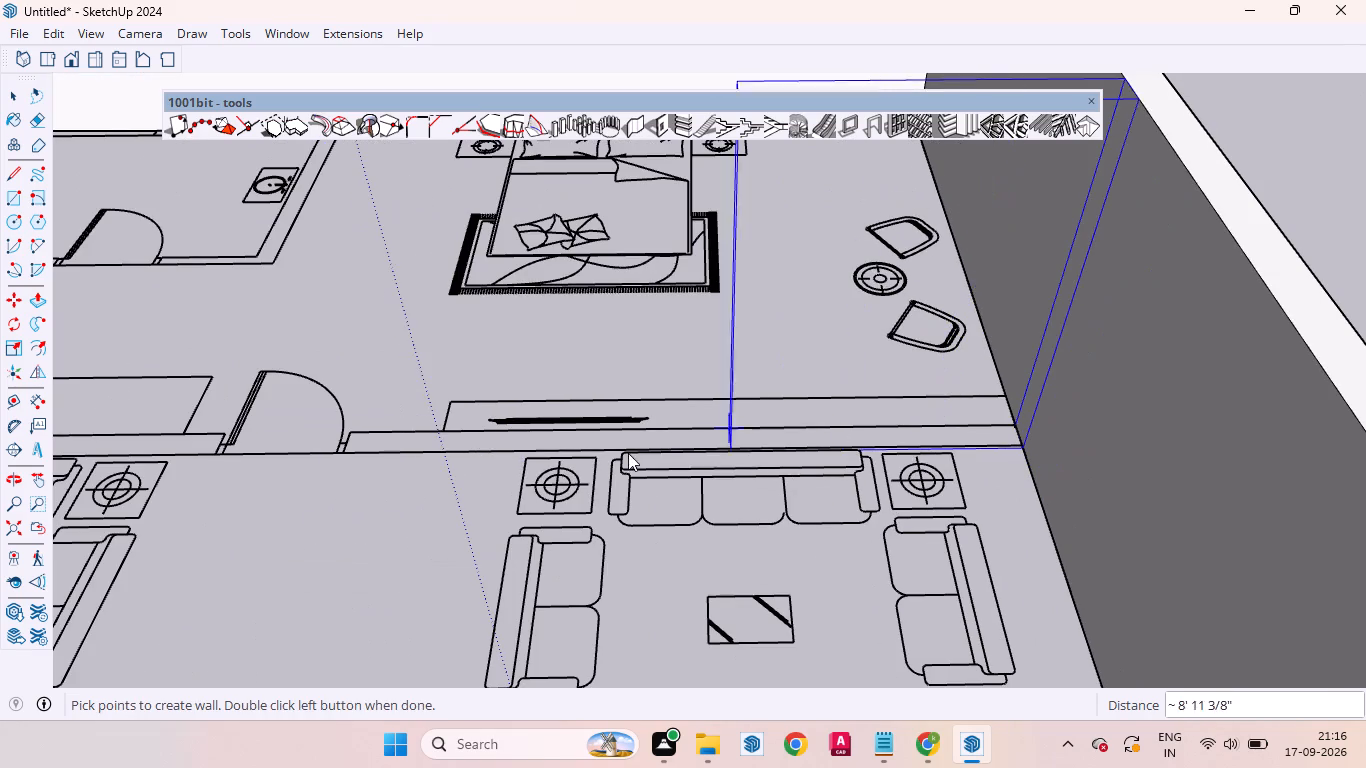
{"action": "scroll", "coordinate": [334, 445], "scroll_direction": "up", "scroll_amount": 5}
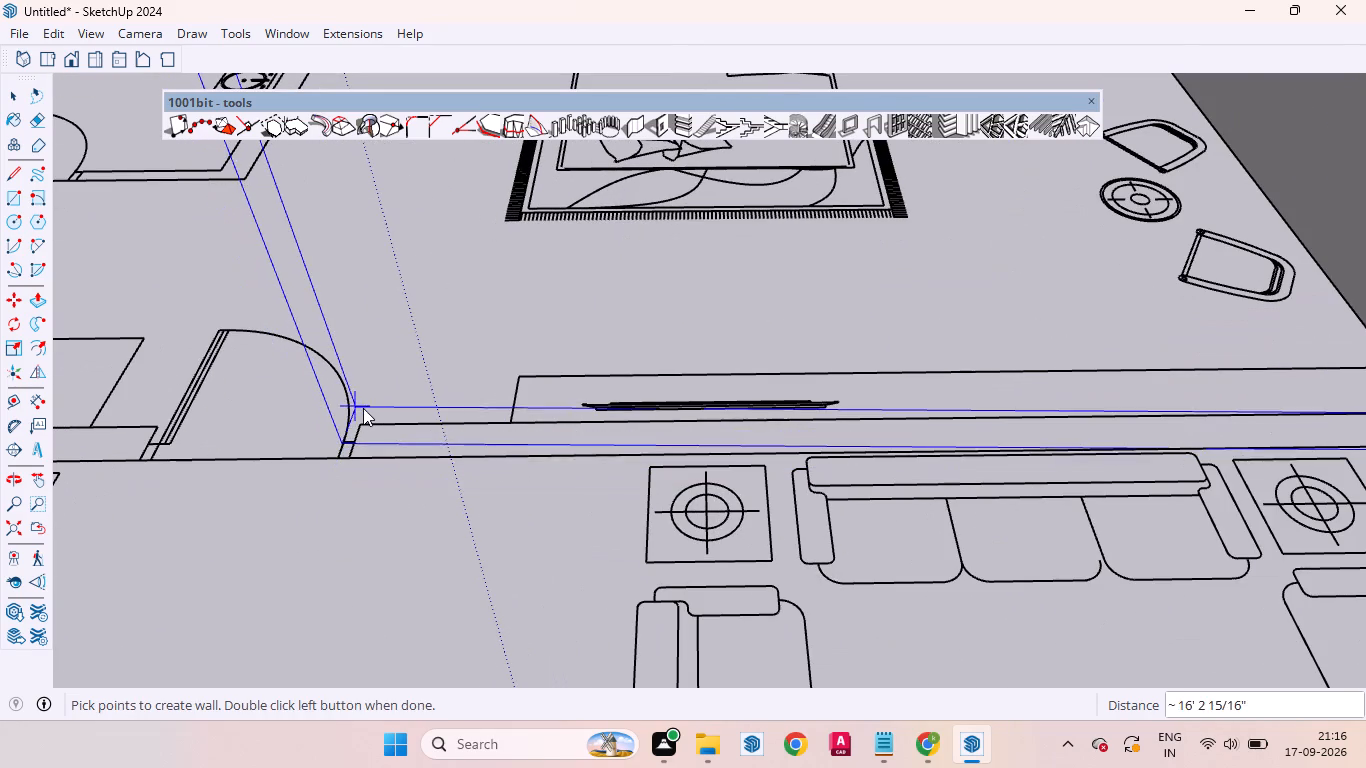
{"action": "double_click", "coordinate": [363, 422]}
{"action": "scroll", "coordinate": [591, 386], "scroll_direction": "down", "scroll_amount": 12}
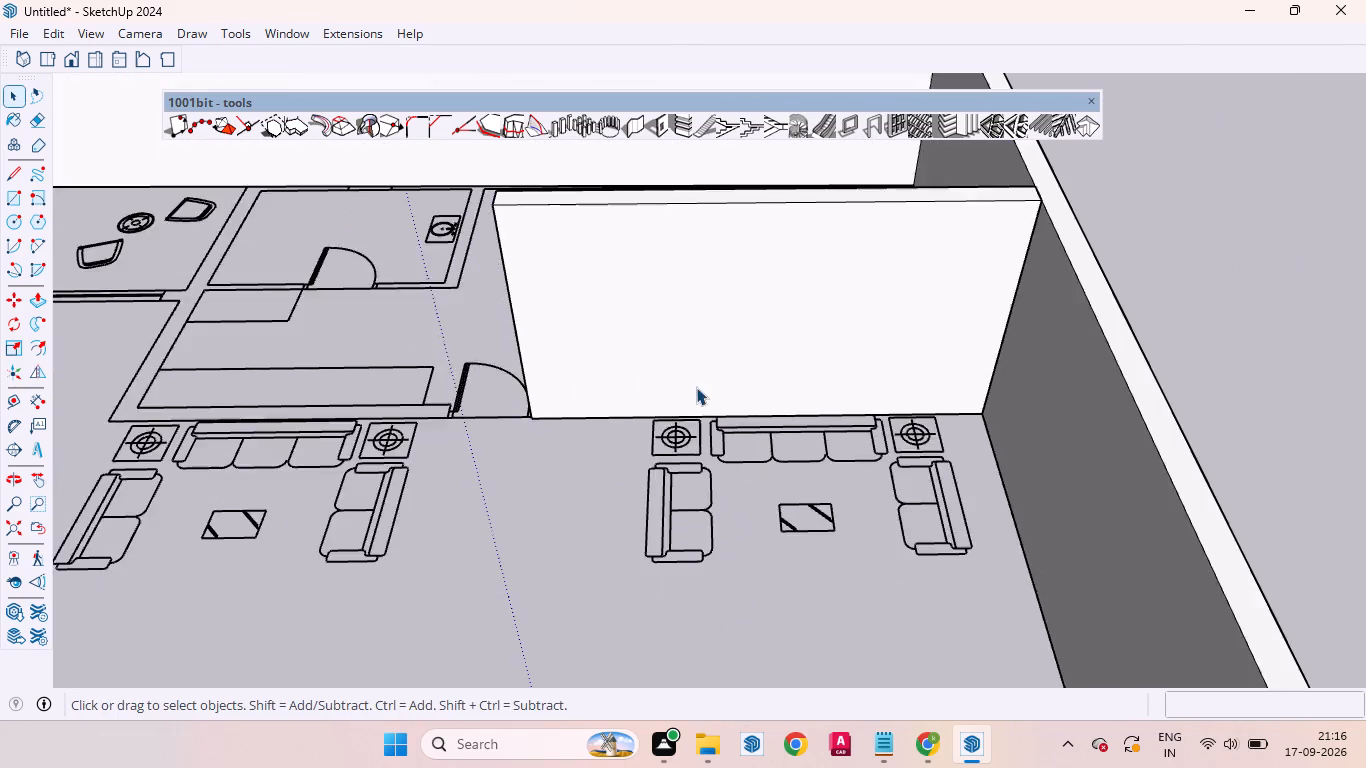
Open the bedroom wall group for editing and copy the top edge of its door-side end face 2' down.
{"action": "scroll", "coordinate": [585, 318], "scroll_direction": "up", "scroll_amount": 6}
{"action": "double_click", "coordinate": [597, 310]}
{"action": "scroll", "coordinate": [484, 274], "scroll_direction": "up", "scroll_amount": 5}
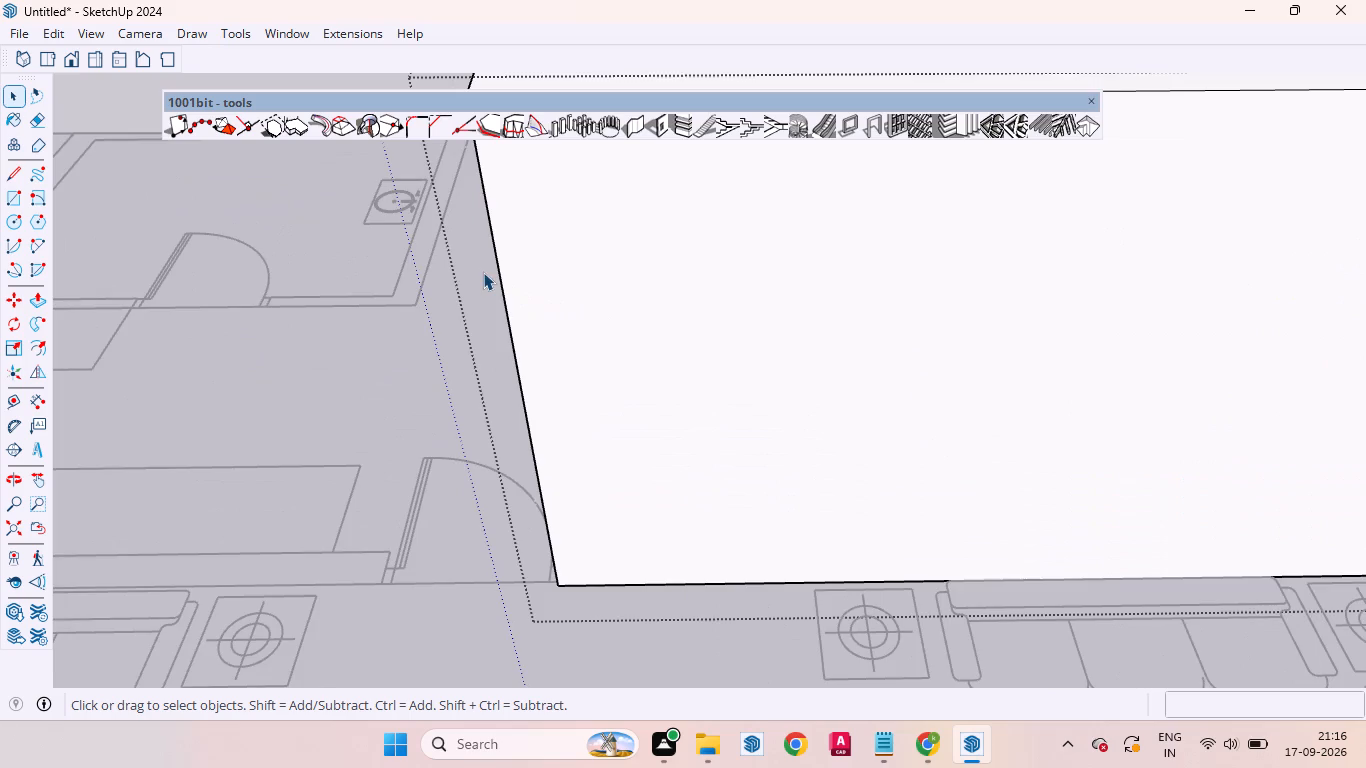
{"action": "scroll", "coordinate": [557, 304], "scroll_direction": "down", "scroll_amount": 11}
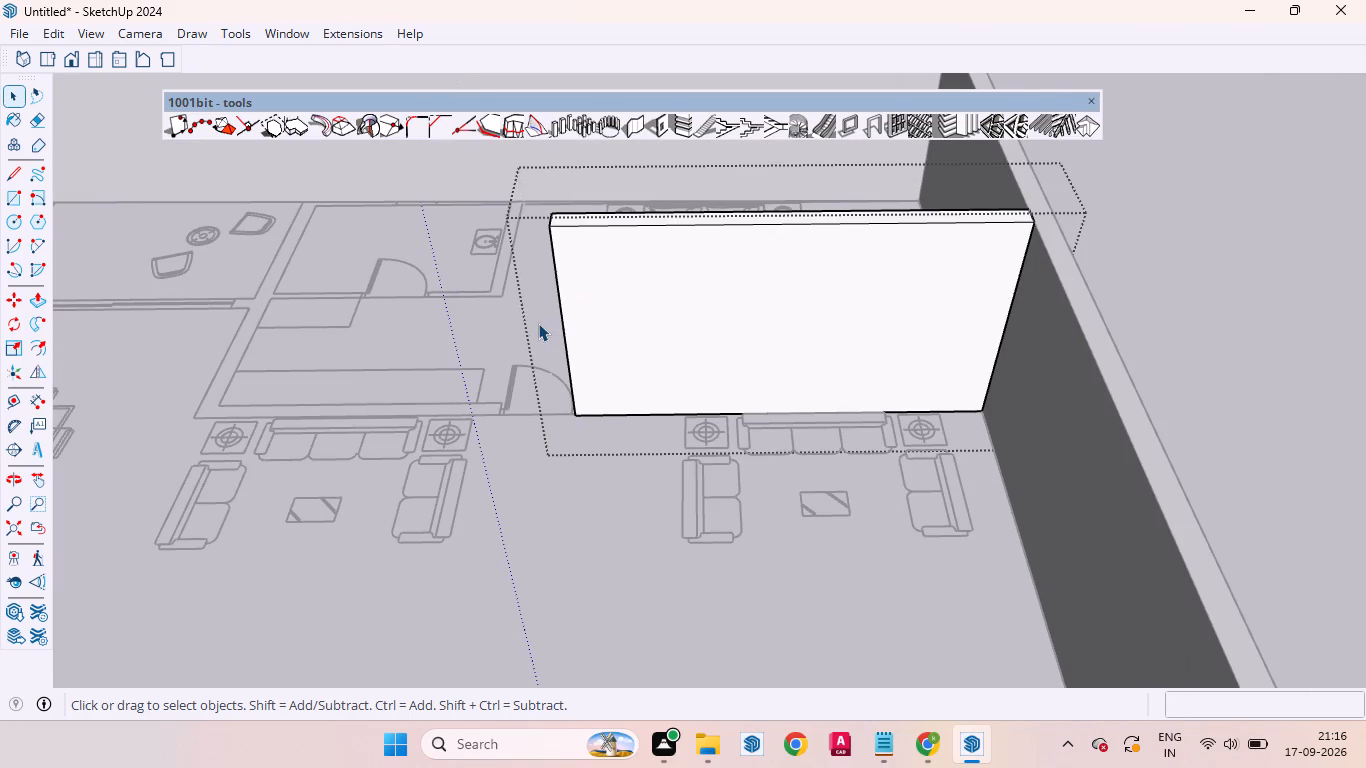
{"action": "middle_click_drag", "start_coordinate": [536, 324], "coordinate": [798, 408]}
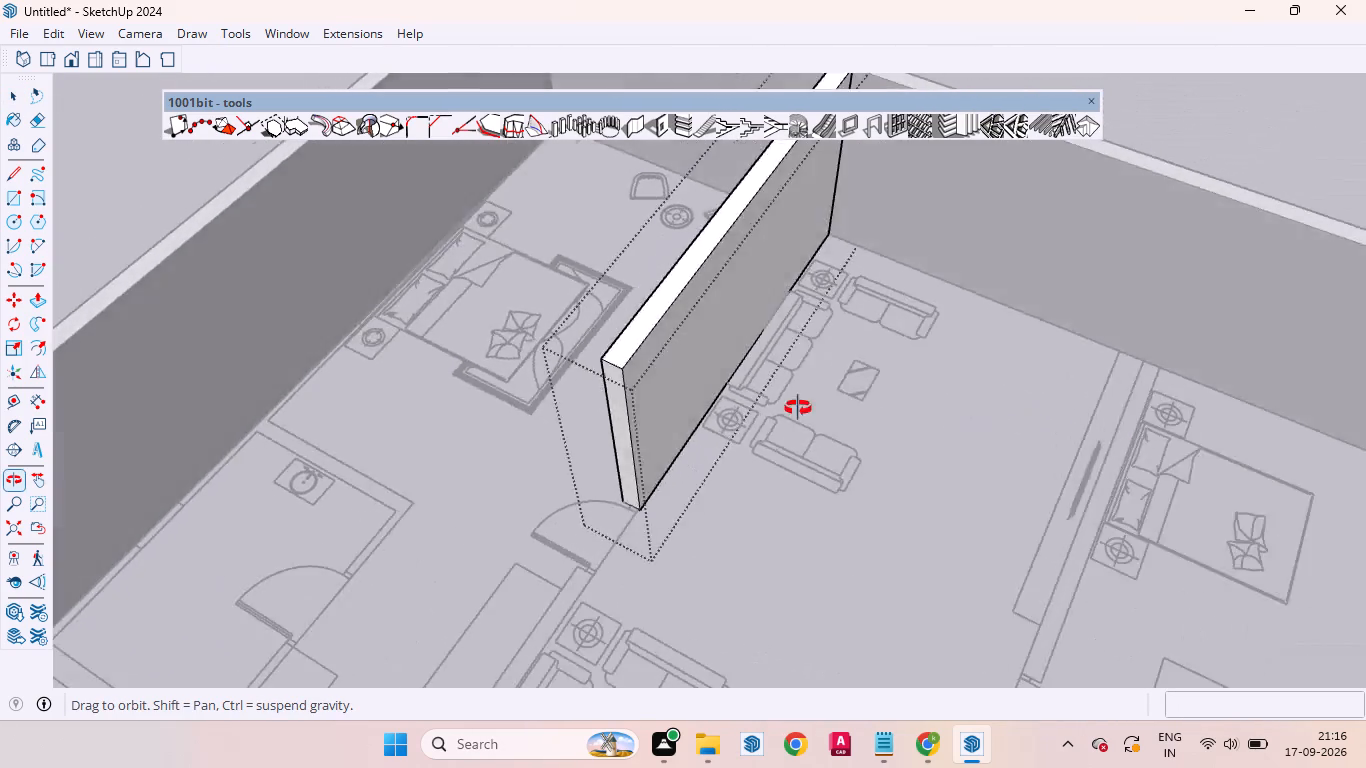
{"action": "middle_click_drag", "start_coordinate": [798, 408], "coordinate": [586, 352]}
{"action": "scroll", "coordinate": [521, 289], "scroll_direction": "up", "scroll_amount": 6}
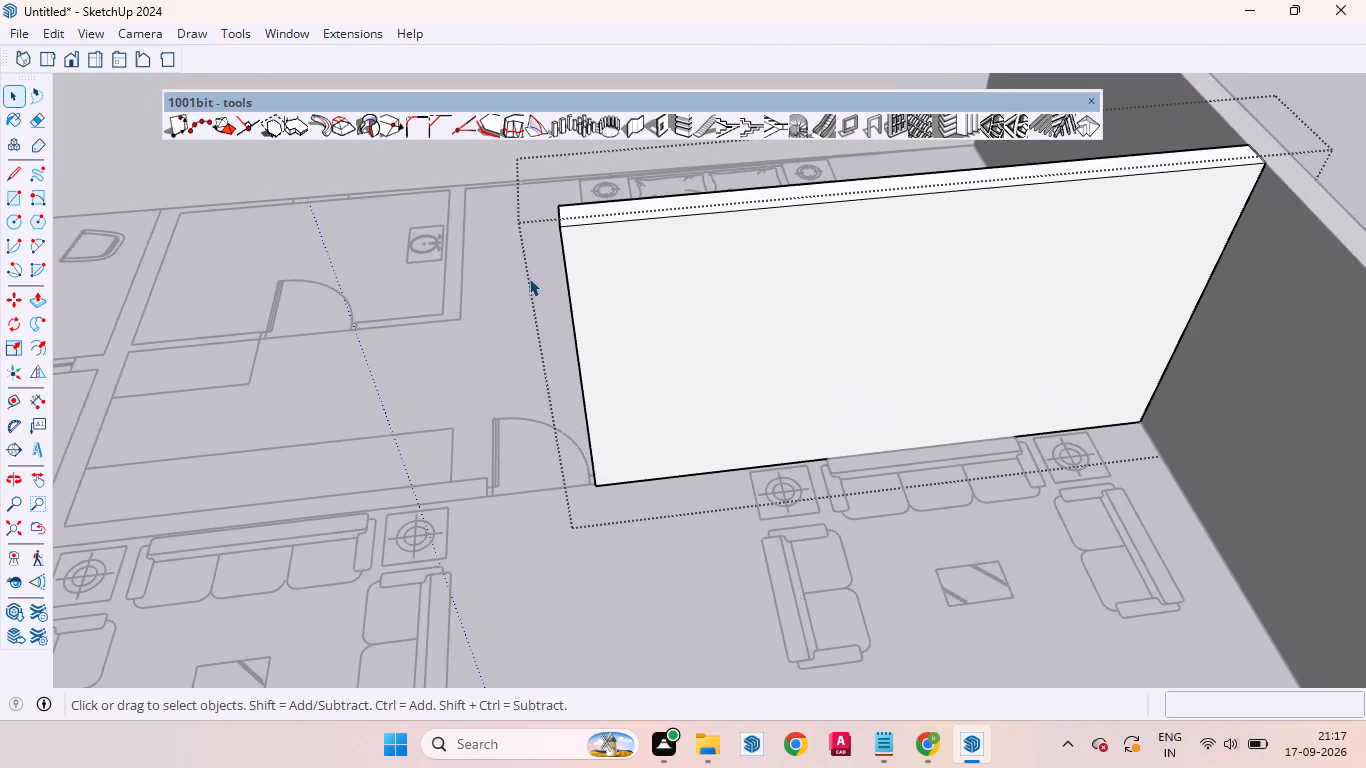
{"action": "scroll", "coordinate": [537, 189], "scroll_direction": "up", "scroll_amount": 5}
{"action": "scroll", "coordinate": [545, 181], "scroll_direction": "down", "scroll_amount": 1}
{"action": "scroll", "coordinate": [548, 180], "scroll_direction": "up", "scroll_amount": 1}
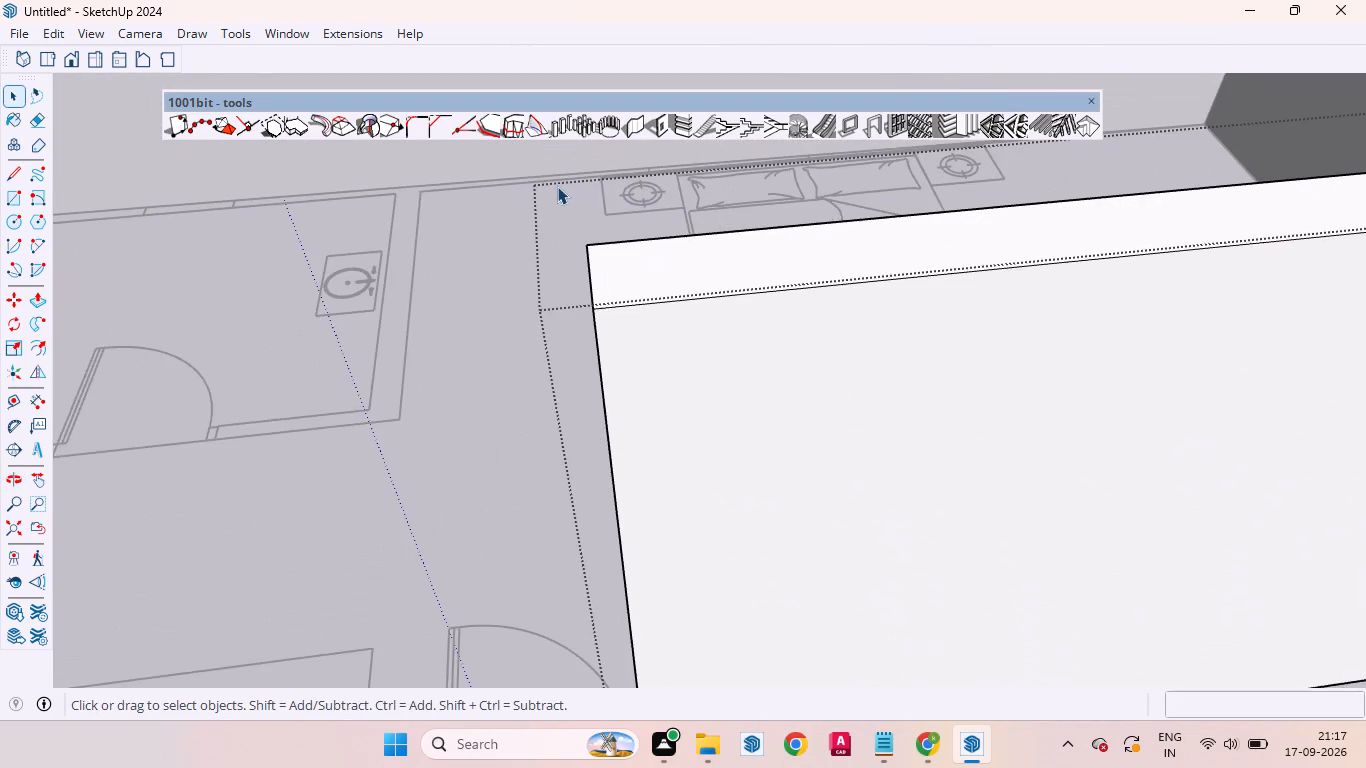
{"action": "scroll", "coordinate": [629, 281], "scroll_direction": "down", "scroll_amount": 7}
{"action": "middle_click_drag", "start_coordinate": [677, 444], "coordinate": [737, 256]}
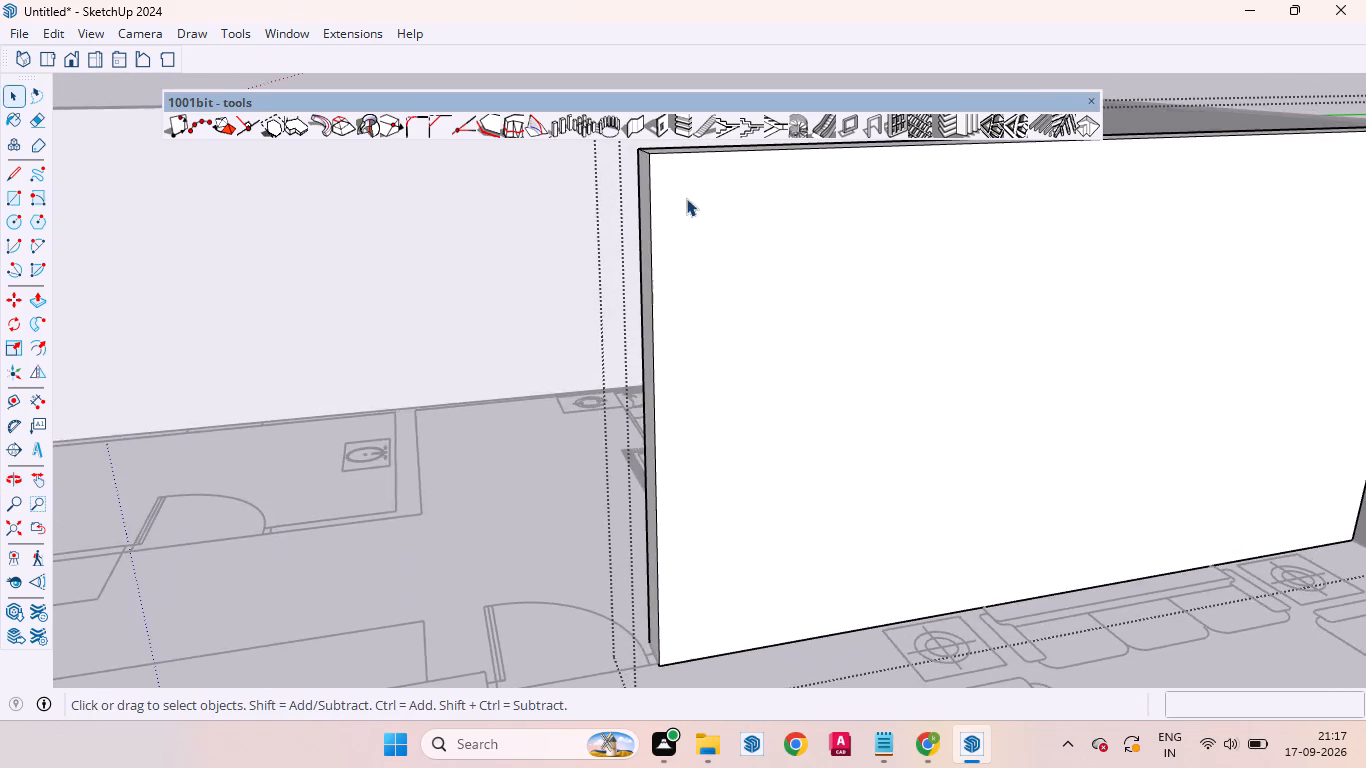
{"action": "scroll", "coordinate": [682, 165], "scroll_direction": "up", "scroll_amount": 5}
{"action": "scroll", "coordinate": [576, 369], "scroll_direction": "down", "scroll_amount": 5}
{"action": "scroll", "coordinate": [537, 288], "scroll_direction": "up", "scroll_amount": 7}
{"action": "scroll", "coordinate": [561, 308], "scroll_direction": "down", "scroll_amount": 5}
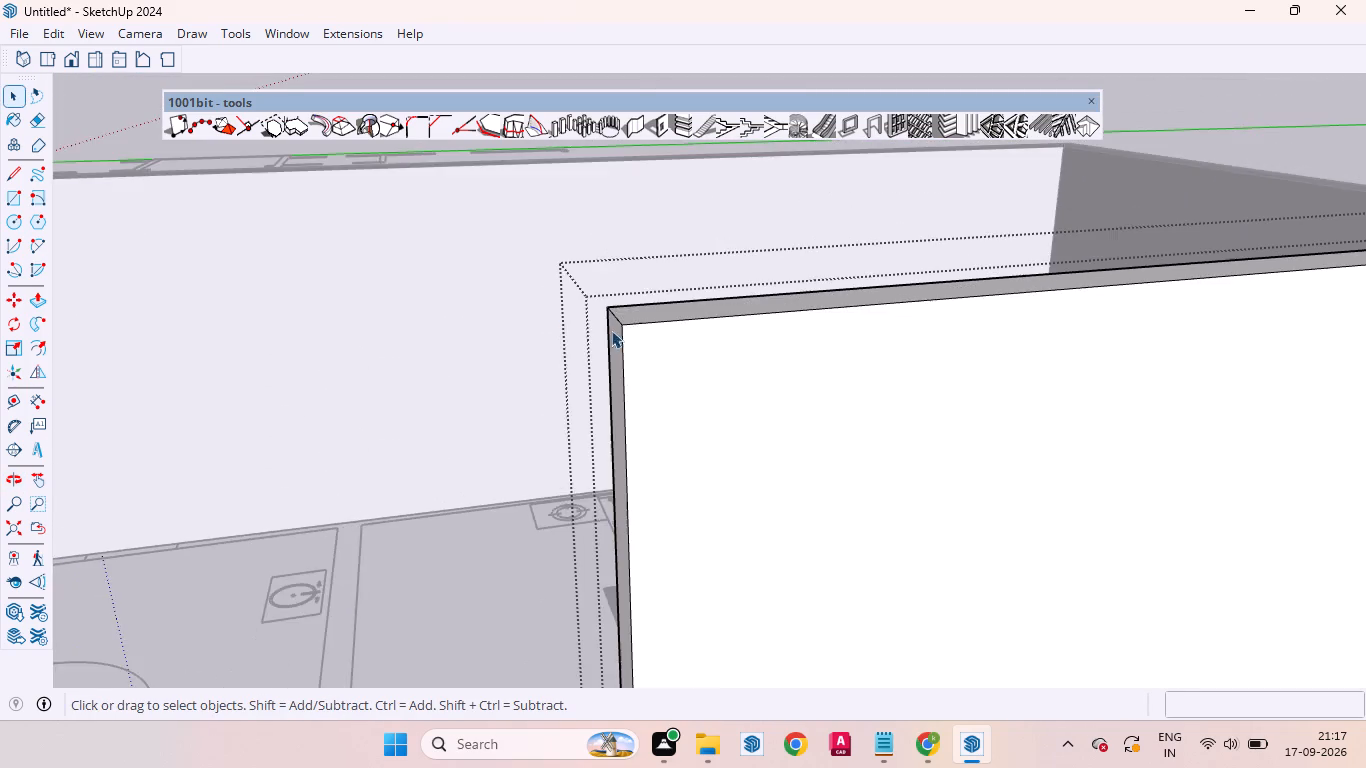
{"action": "scroll", "coordinate": [640, 355], "scroll_direction": "up", "scroll_amount": 5}
{"action": "left_click", "coordinate": [606, 302]}
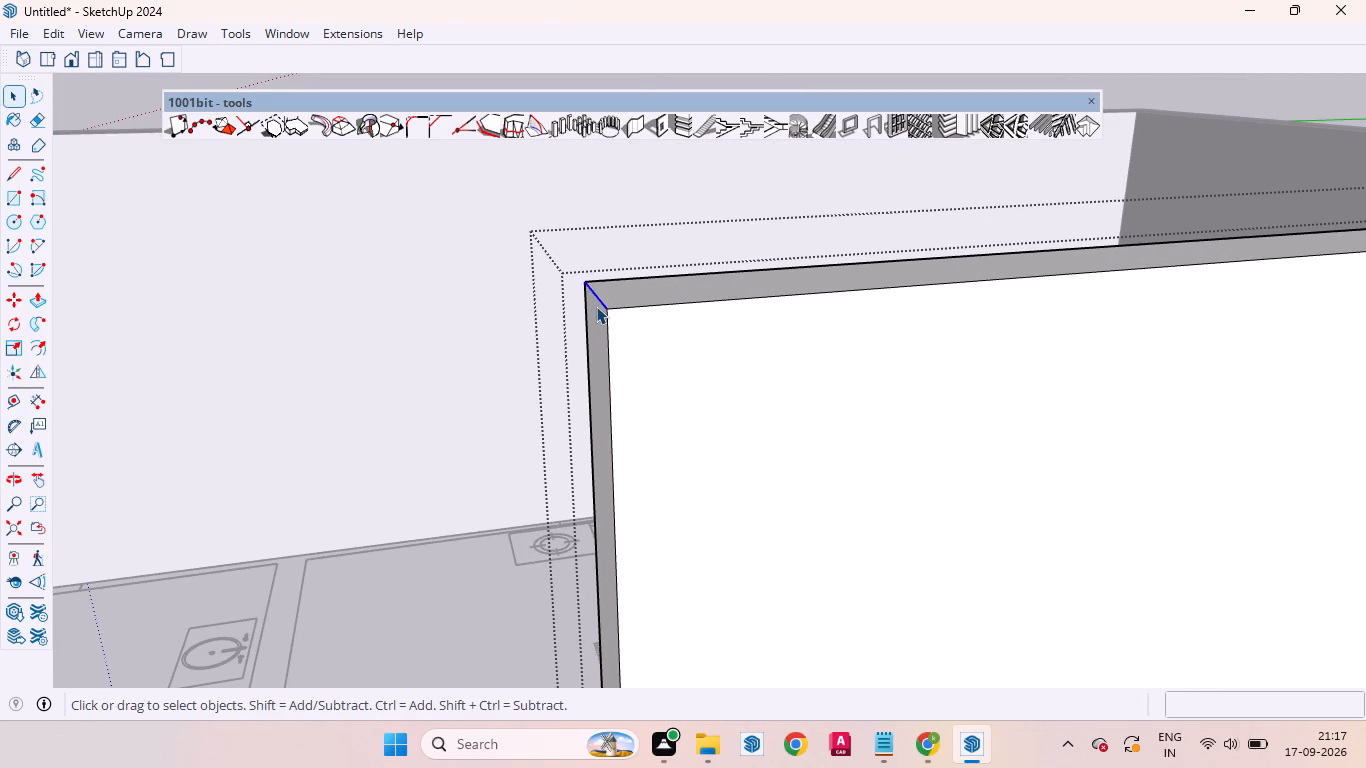
{"action": "key", "text": "m"}
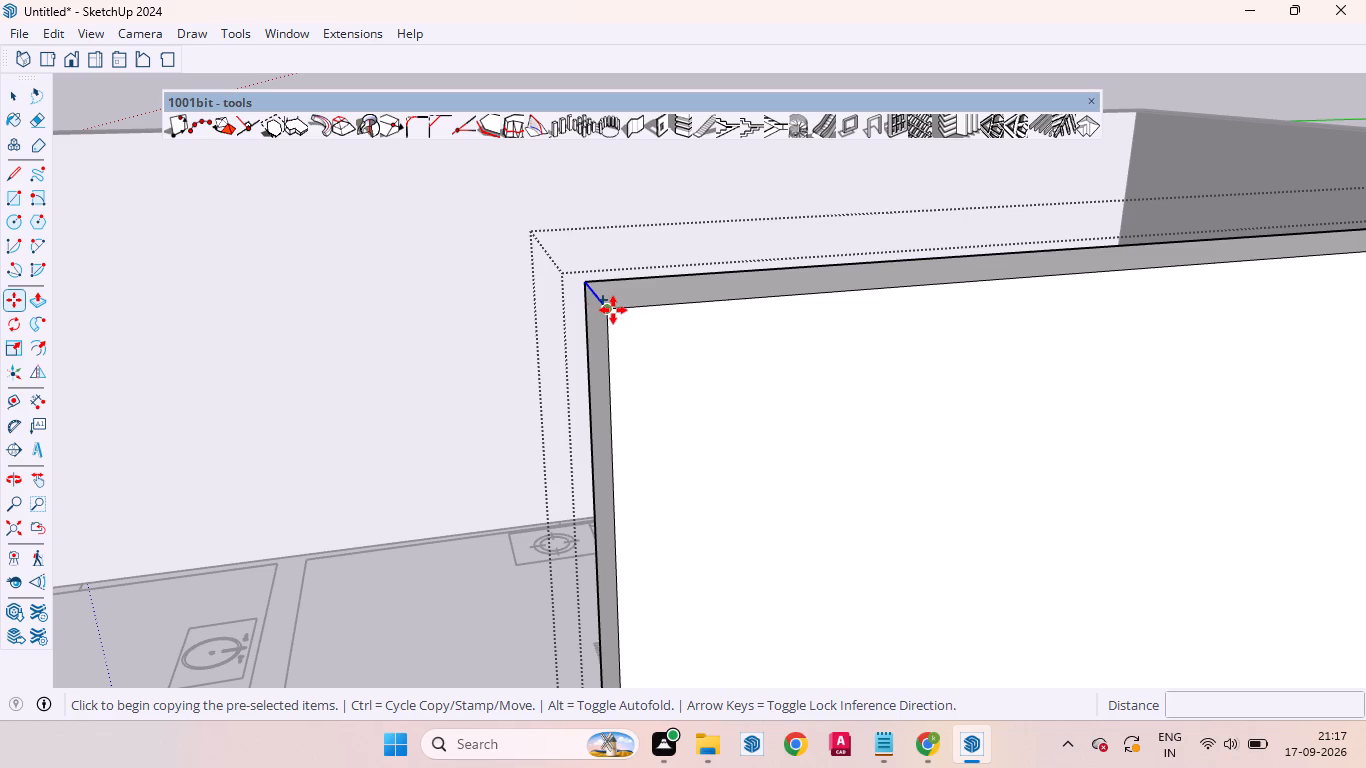
{"action": "left_click", "coordinate": [613, 310]}
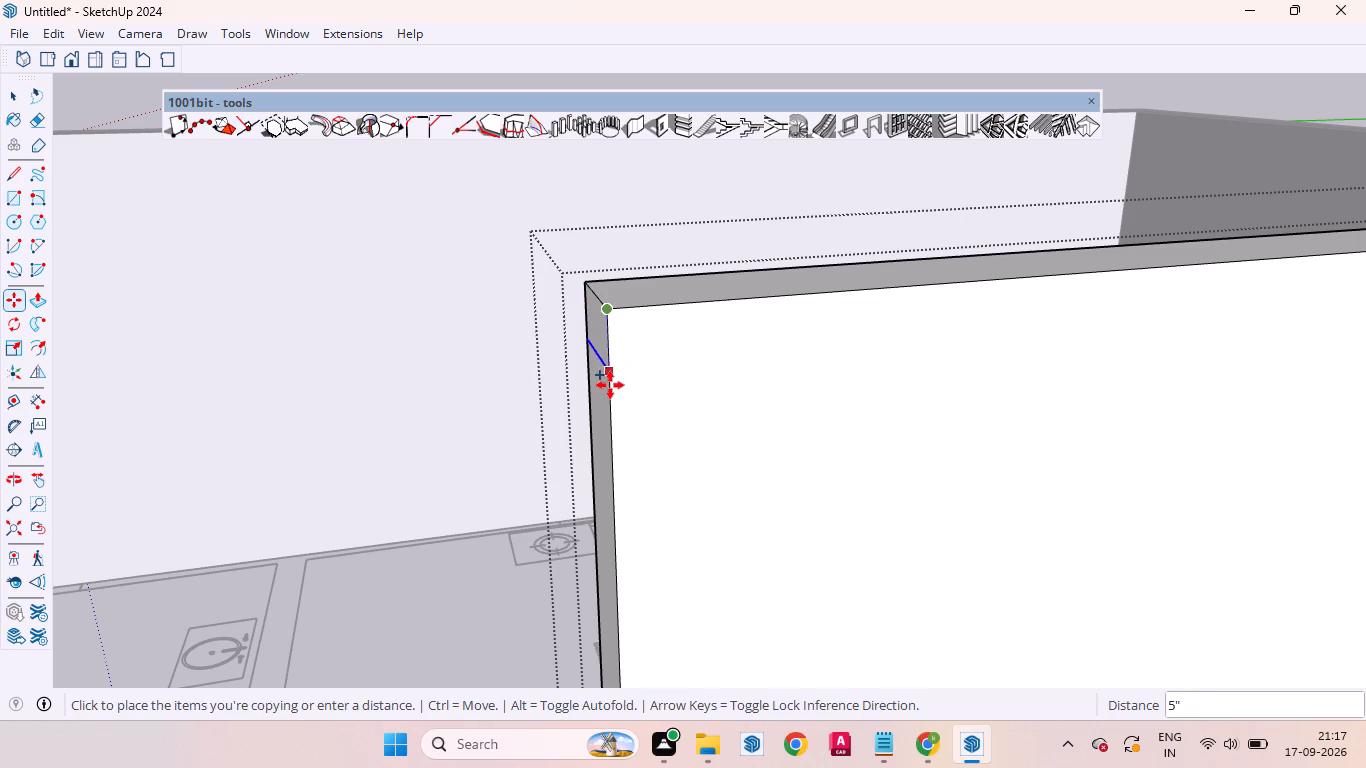
{"action": "key", "text": "2"}
{"action": "key", "text": "apostrophe"}
{"action": "key", "text": "Return"}
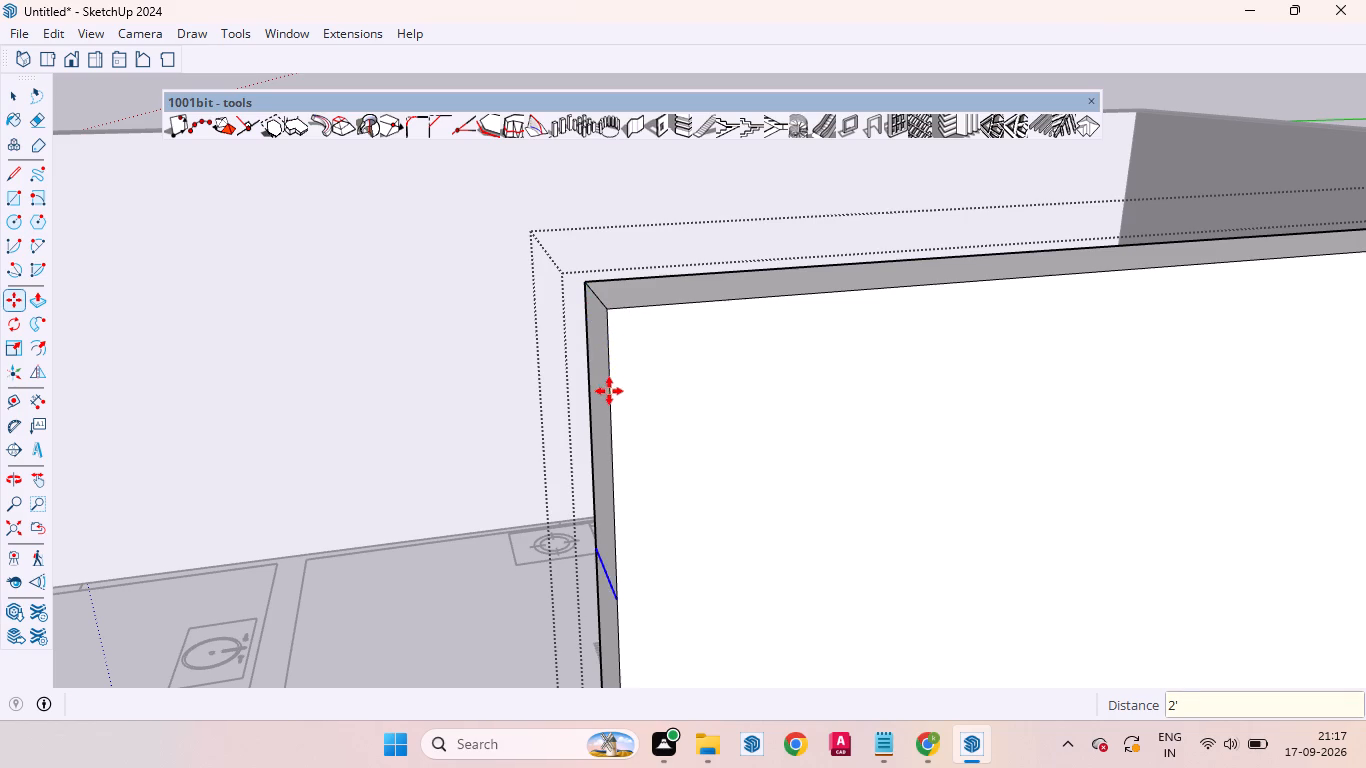
Push/Pull the upper 2' strip of the wall's end face 15' across the door opening, along the bedroom partition line.
{"action": "scroll", "coordinate": [624, 379], "scroll_direction": "down", "scroll_amount": 6}
{"action": "scroll", "coordinate": [601, 393], "scroll_direction": "up", "scroll_amount": 5}
{"action": "key", "text": "p"}
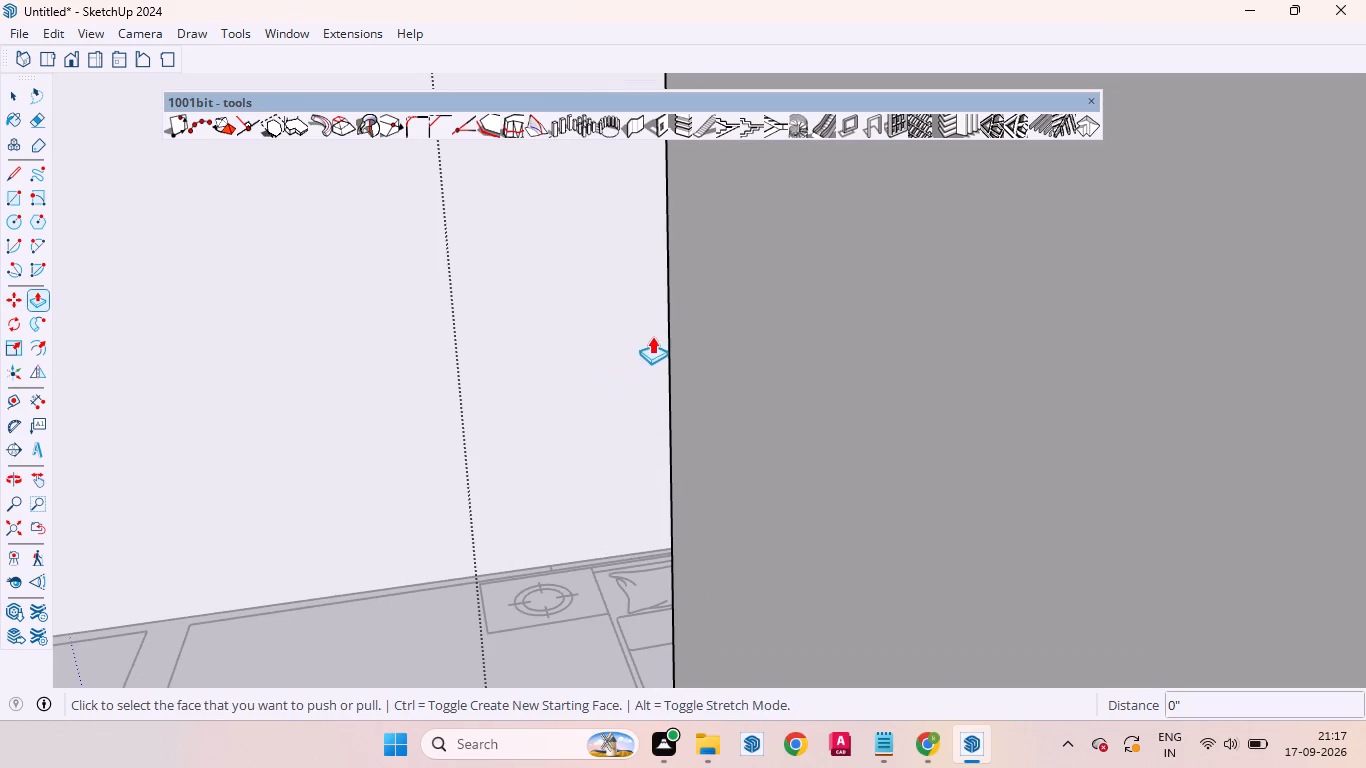
{"action": "left_click", "coordinate": [793, 329]}
{"action": "scroll", "coordinate": [675, 358], "scroll_direction": "down", "scroll_amount": 12}
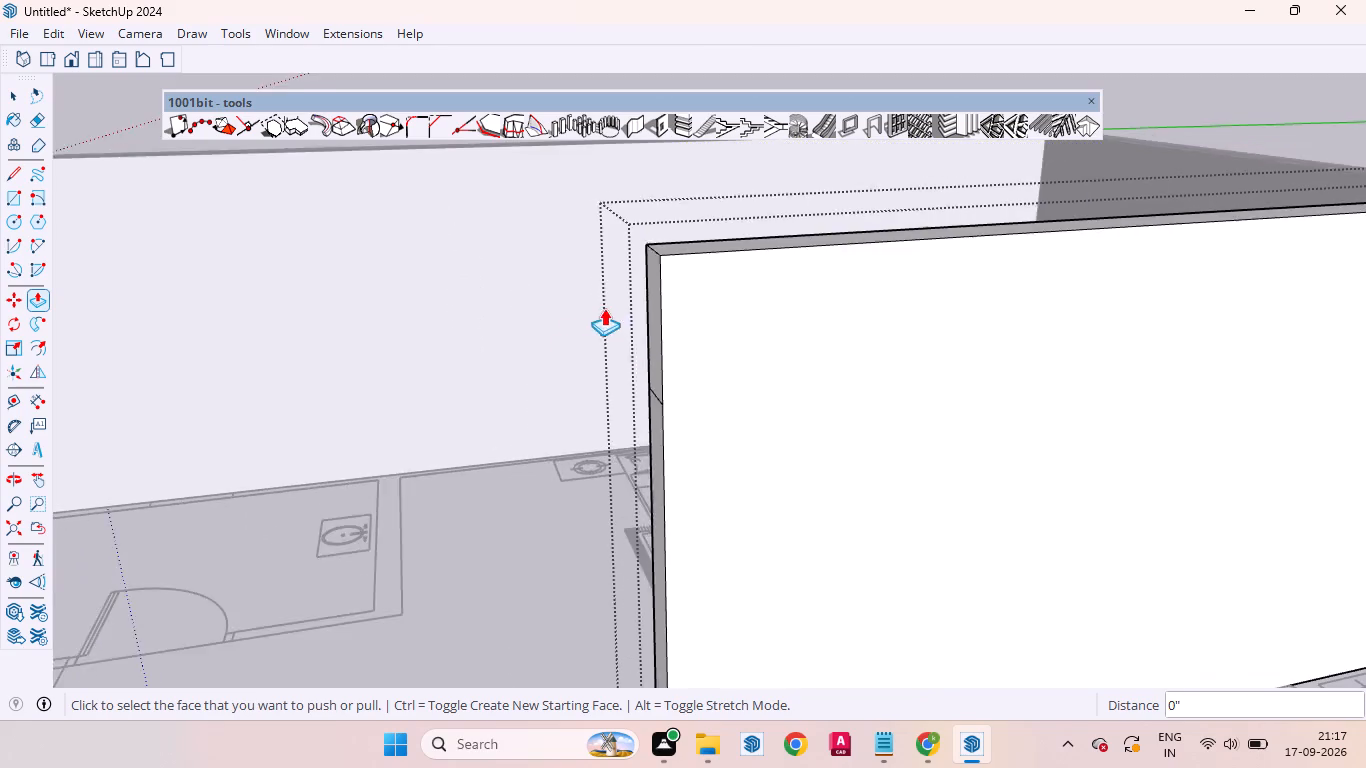
{"action": "scroll", "coordinate": [600, 308], "scroll_direction": "down", "scroll_amount": 5}
{"action": "scroll", "coordinate": [597, 309], "scroll_direction": "up", "scroll_amount": 3}
{"action": "scroll", "coordinate": [597, 309], "scroll_direction": "down", "scroll_amount": 1}
{"action": "scroll", "coordinate": [597, 309], "scroll_direction": "up", "scroll_amount": 2}
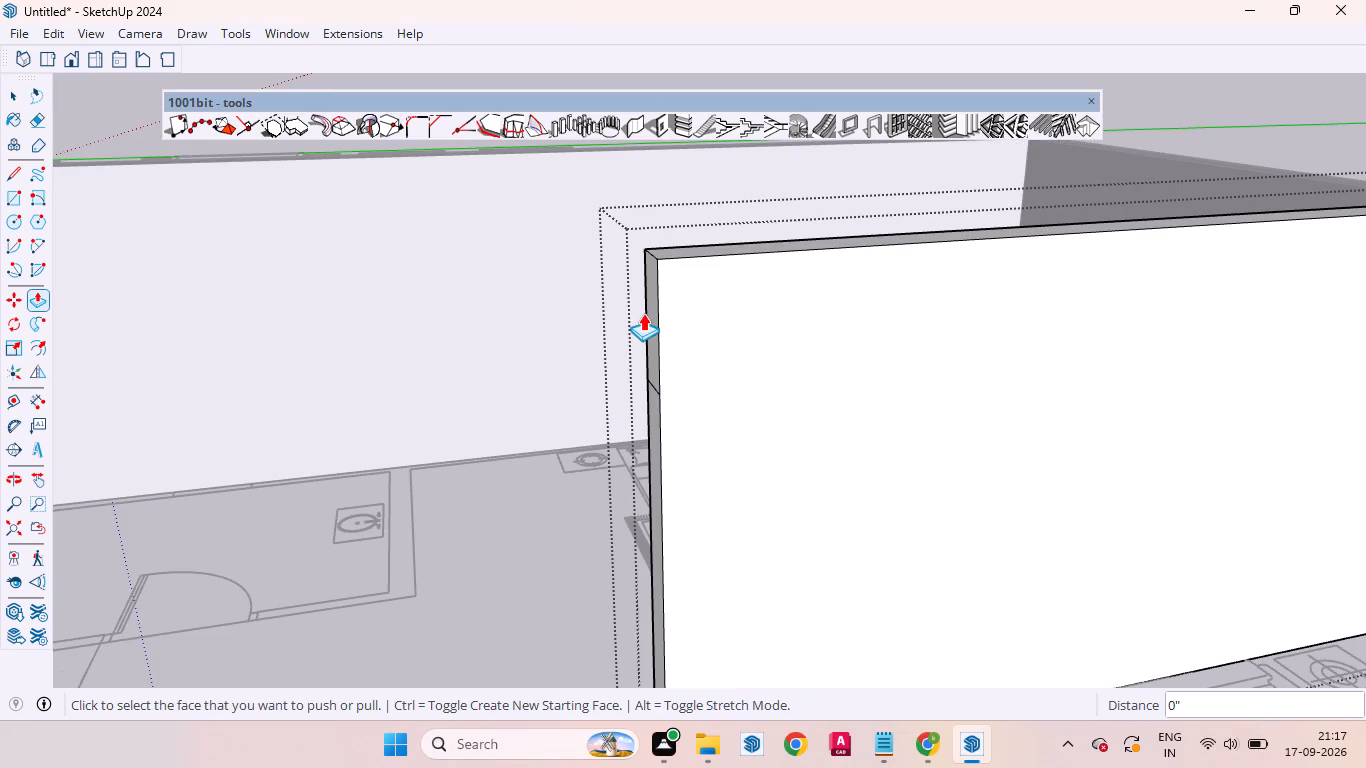
{"action": "scroll", "coordinate": [645, 318], "scroll_direction": "up", "scroll_amount": 4}
{"action": "middle_click_drag", "start_coordinate": [659, 332], "coordinate": [749, 333]}
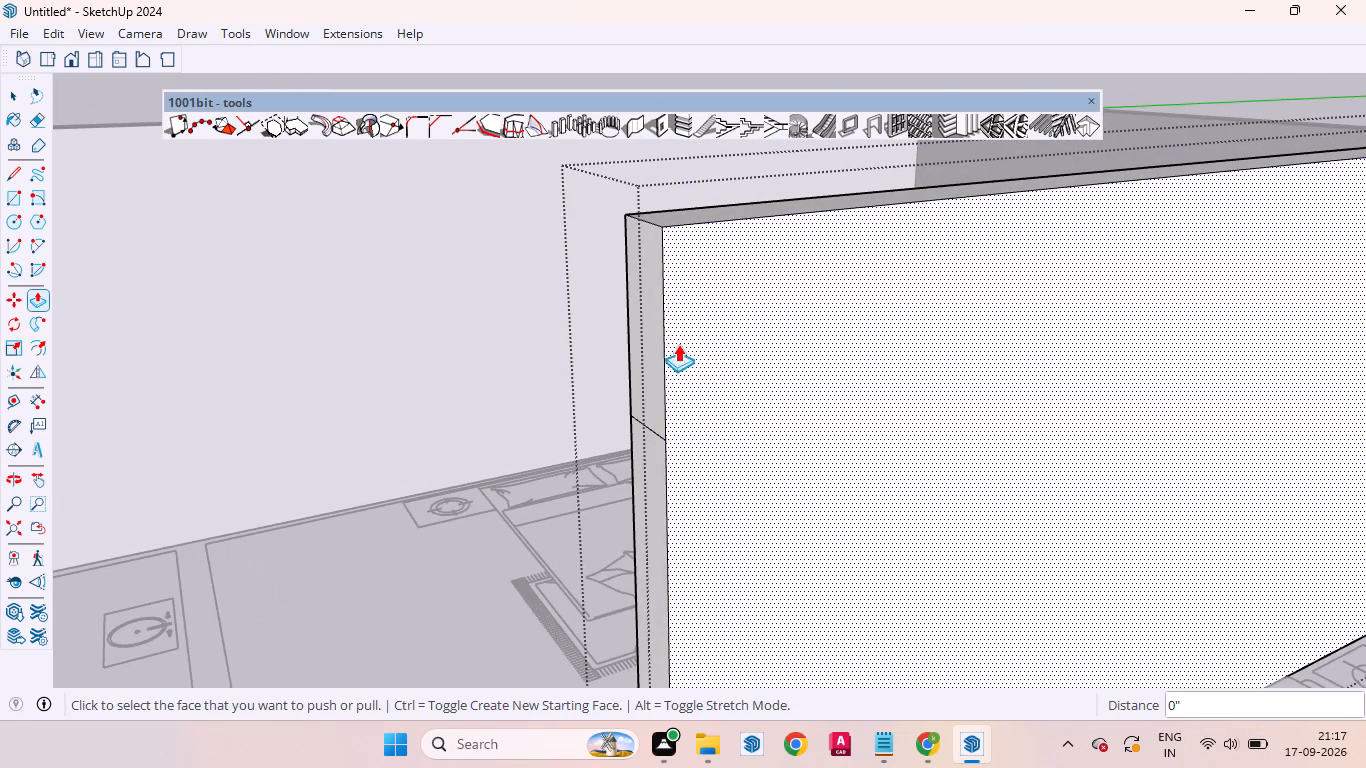
{"action": "left_click", "coordinate": [641, 340]}
{"action": "scroll", "coordinate": [559, 353], "scroll_direction": "down", "scroll_amount": 10}
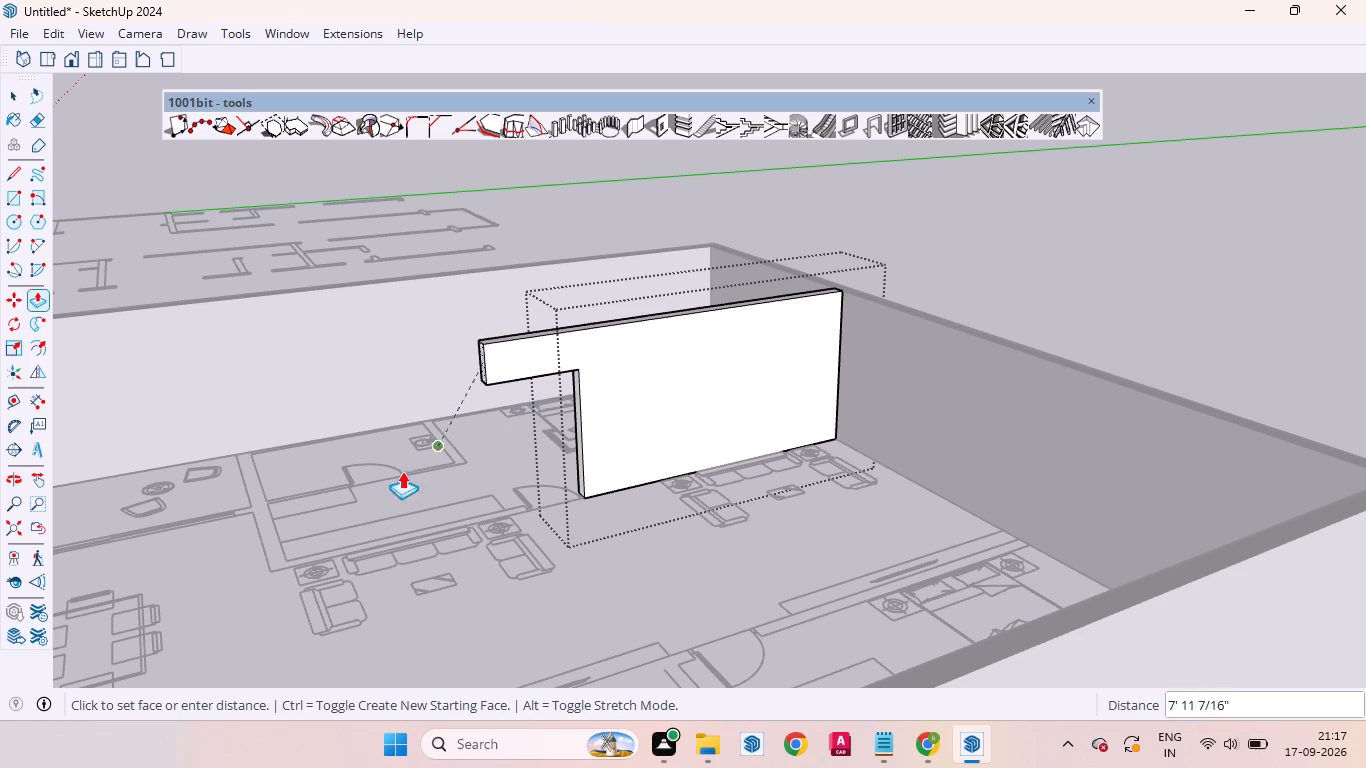
{"action": "left_click", "coordinate": [271, 563]}
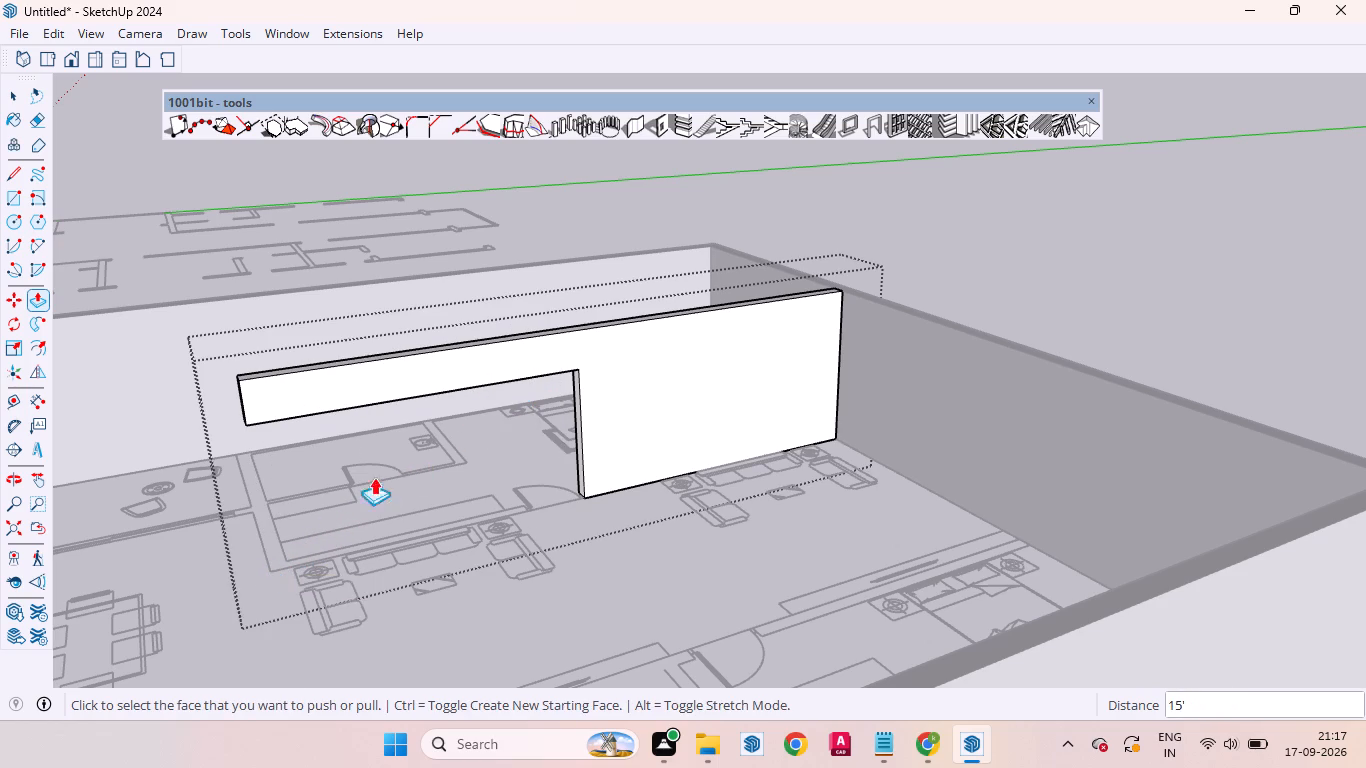
Copy the edge where the door jamb meets the lintel's underside 3' along the underside to mark the door width.
{"action": "scroll", "coordinate": [561, 375], "scroll_direction": "up", "scroll_amount": 13}
{"action": "scroll", "coordinate": [621, 387], "scroll_direction": "down", "scroll_amount": 6}
{"action": "middle_click_drag", "start_coordinate": [661, 360], "coordinate": [682, 232]}
{"action": "scroll", "coordinate": [686, 197], "scroll_direction": "up", "scroll_amount": 6}
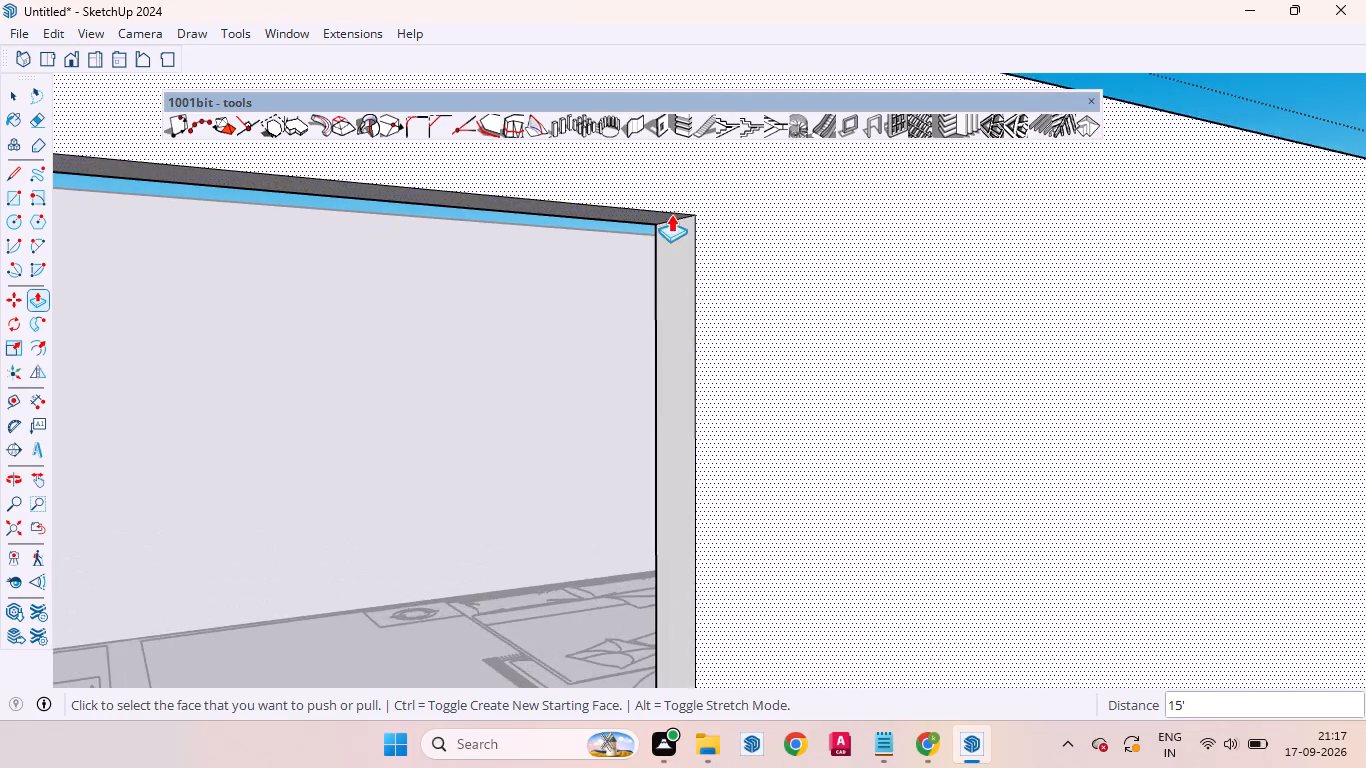
{"action": "scroll", "coordinate": [671, 214], "scroll_direction": "up", "scroll_amount": 6}
{"action": "key", "text": "space"}
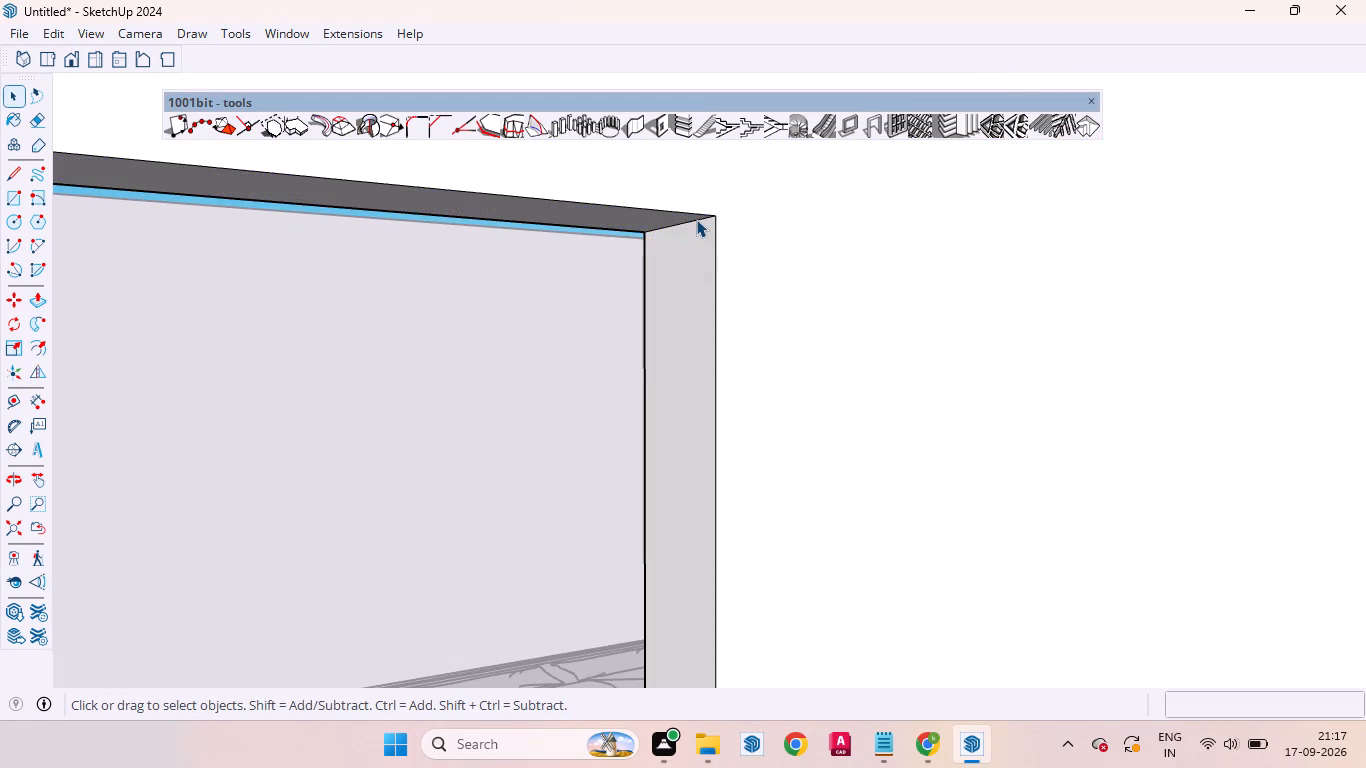
{"action": "left_click", "coordinate": [696, 222]}
{"action": "key", "text": "m"}
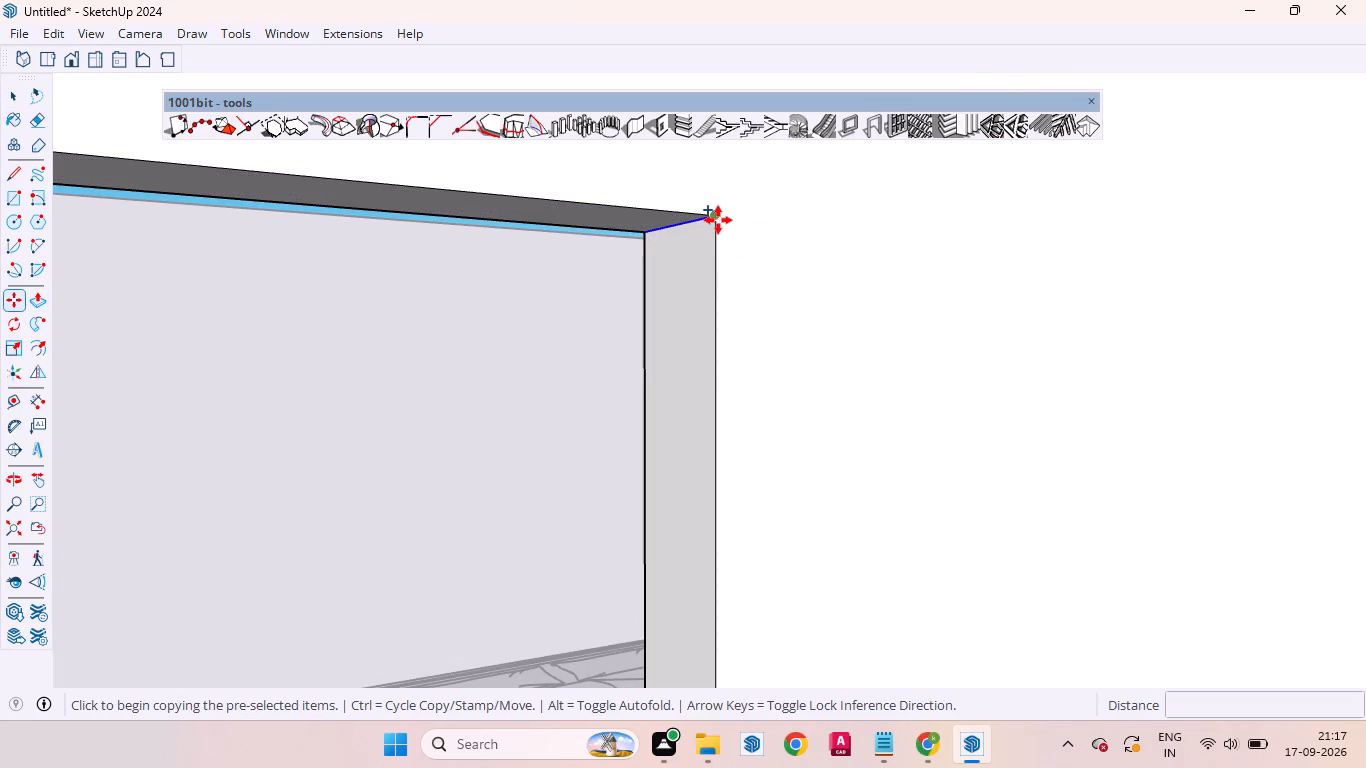
{"action": "left_click", "coordinate": [718, 220]}
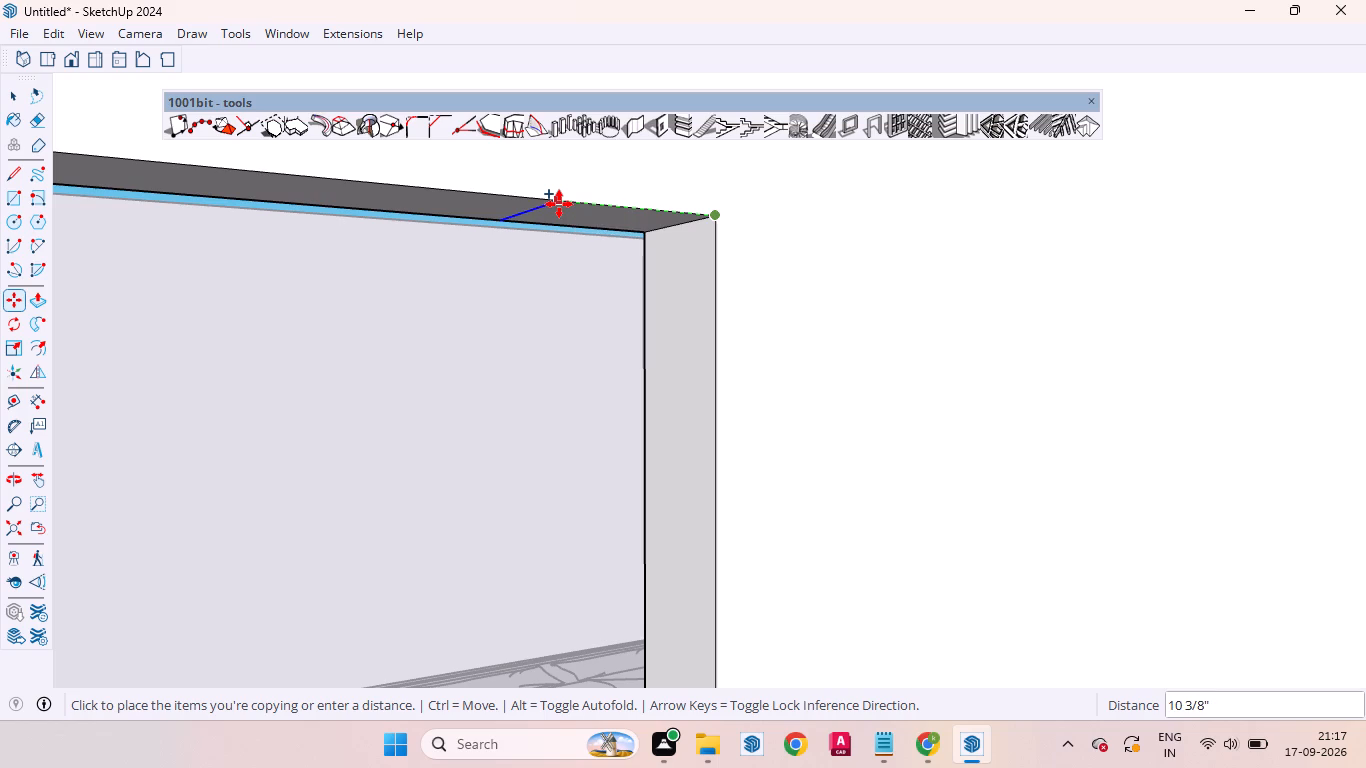
{"action": "key", "text": "3"}
{"action": "key", "text": "apostrophe"}
{"action": "key", "text": "Return"}
Push/Pull the lintel's underside beyond the 3' door mark 7' down to the floor, leaving the bedroom door opening.
{"action": "scroll", "coordinate": [560, 212], "scroll_direction": "down", "scroll_amount": 8}
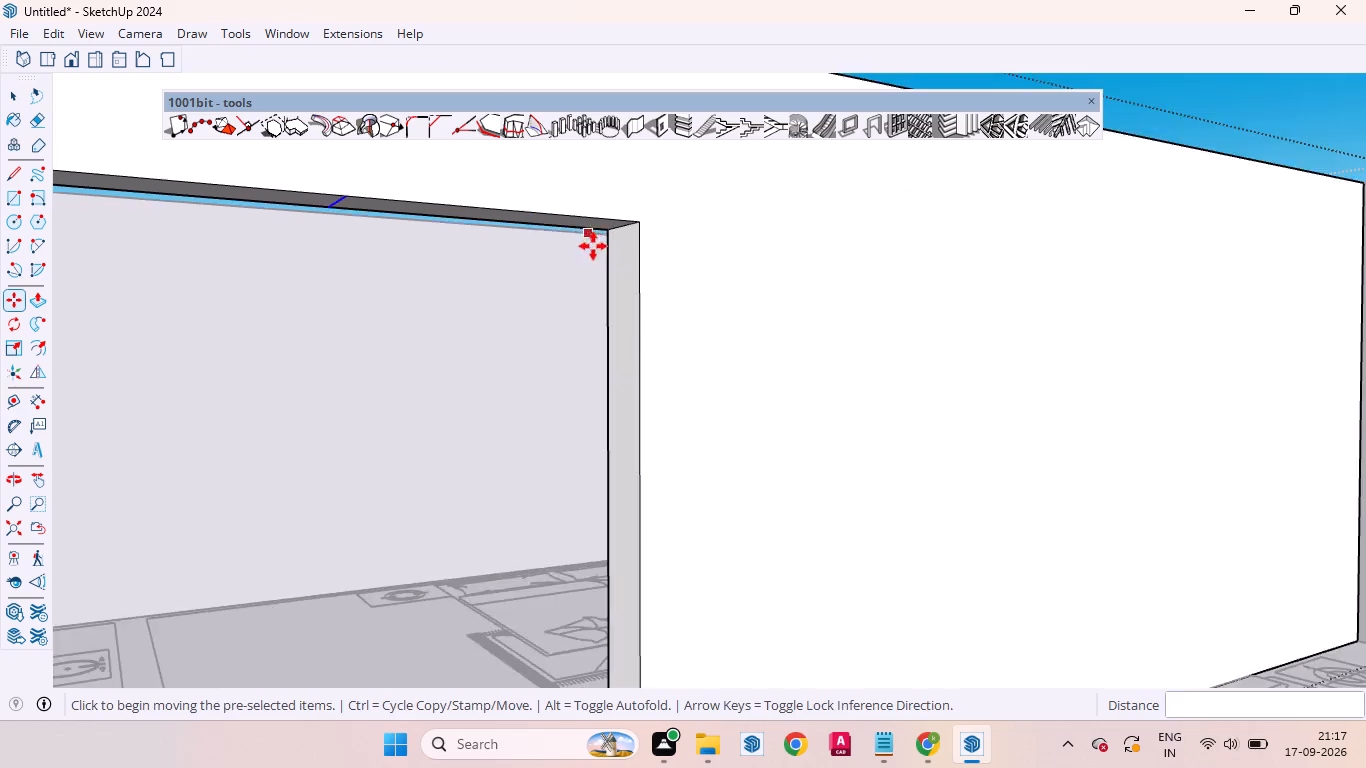
{"action": "scroll", "coordinate": [593, 246], "scroll_direction": "down", "scroll_amount": 9}
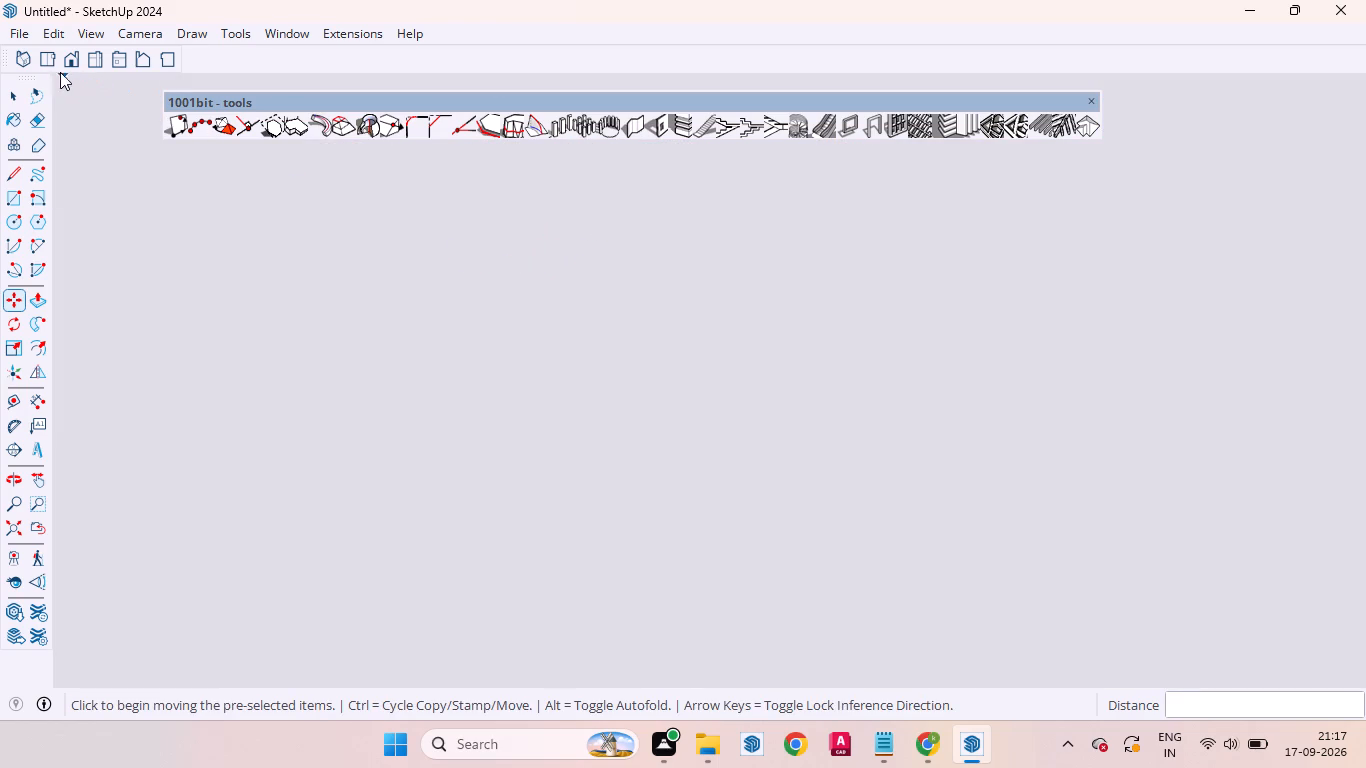
{"action": "left_click", "coordinate": [35, 524]}
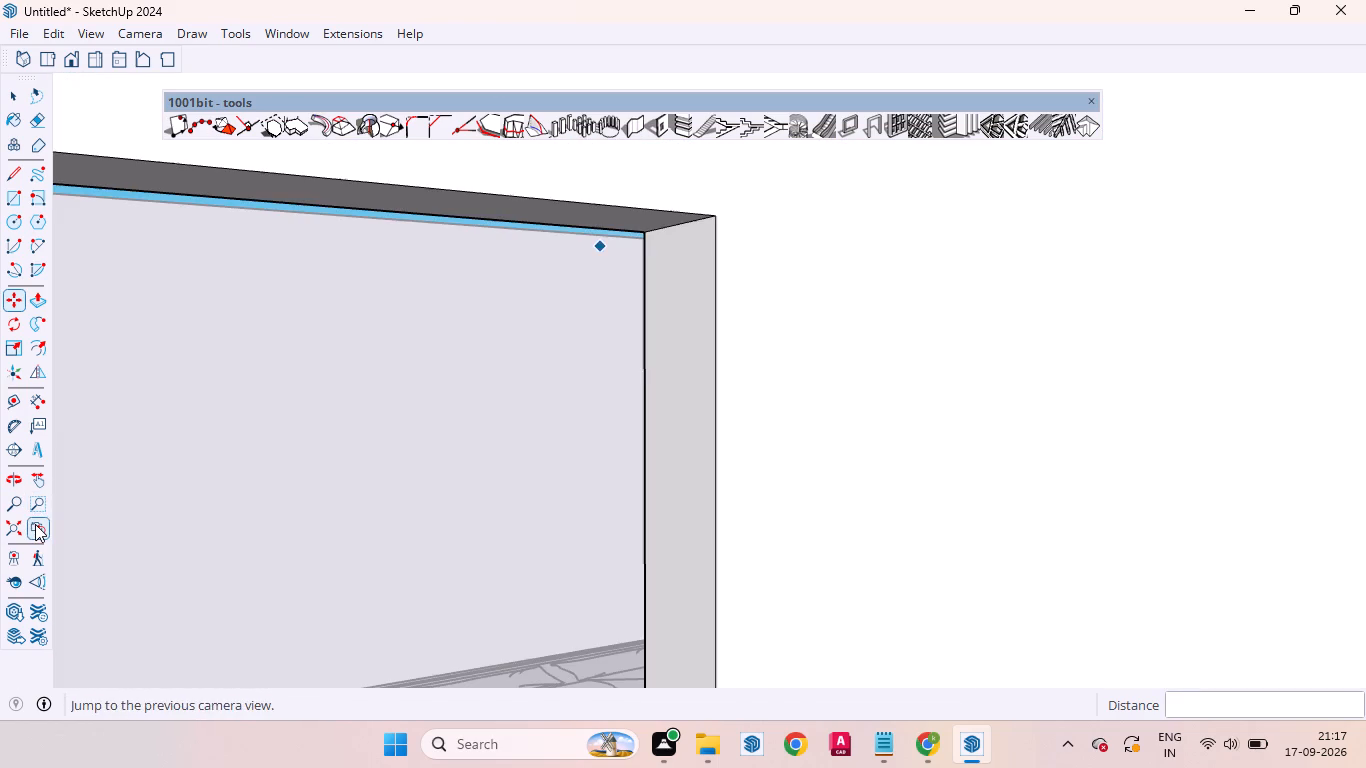
{"action": "middle_click_drag", "start_coordinate": [543, 326], "coordinate": [536, 430]}
{"action": "scroll", "coordinate": [536, 320], "scroll_direction": "down", "scroll_amount": 4}
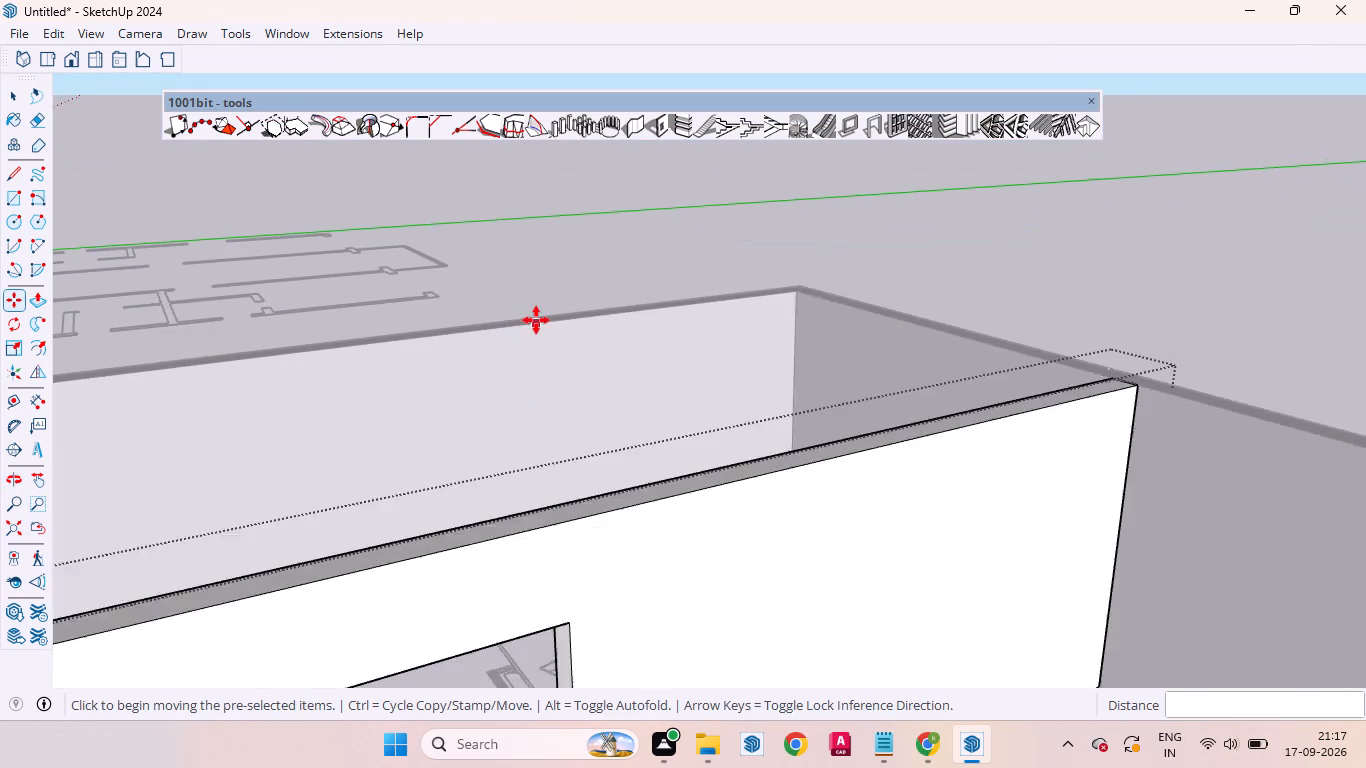
{"action": "scroll", "coordinate": [536, 320], "scroll_direction": "down", "scroll_amount": 7}
{"action": "scroll", "coordinate": [432, 522], "scroll_direction": "up", "scroll_amount": 5}
{"action": "middle_click_drag", "start_coordinate": [408, 577], "coordinate": [379, 474]}
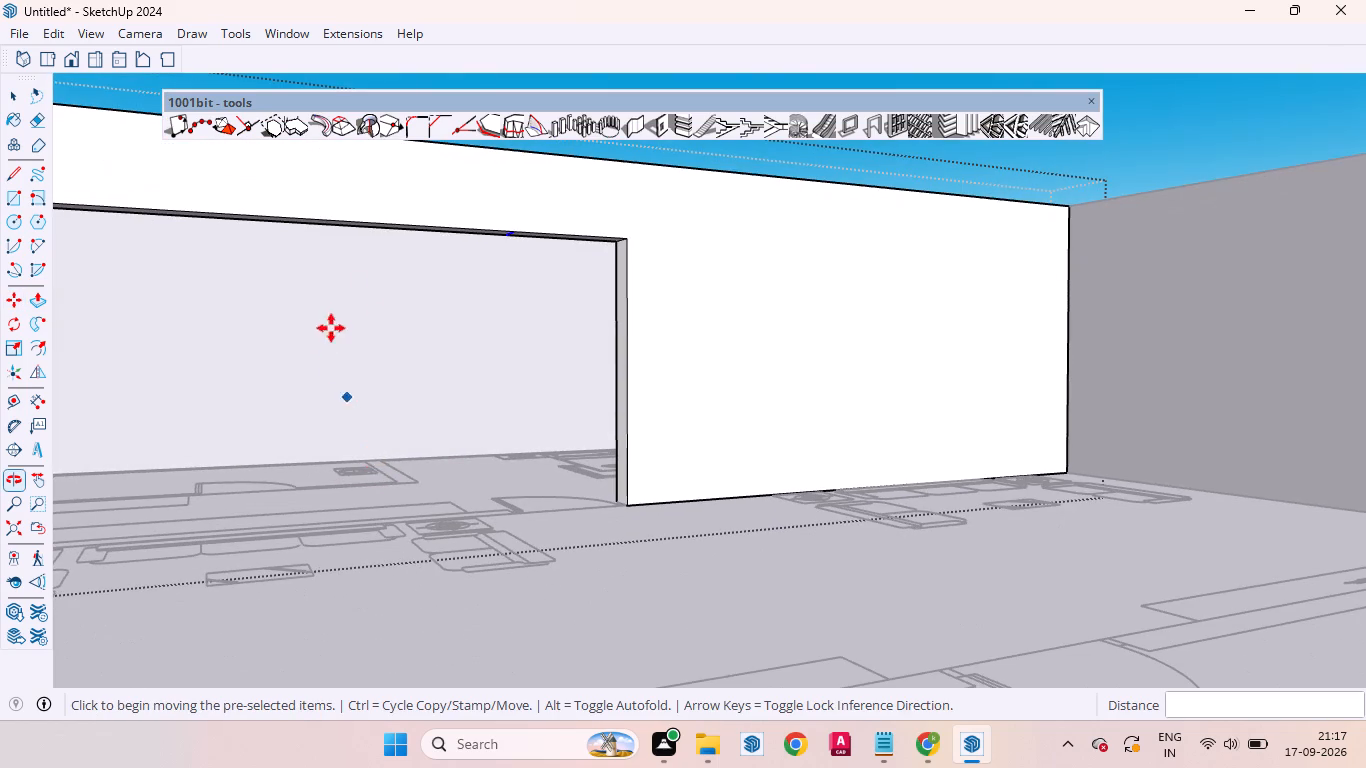
{"action": "scroll", "coordinate": [431, 233], "scroll_direction": "up", "scroll_amount": 7}
{"action": "key", "text": "space"}
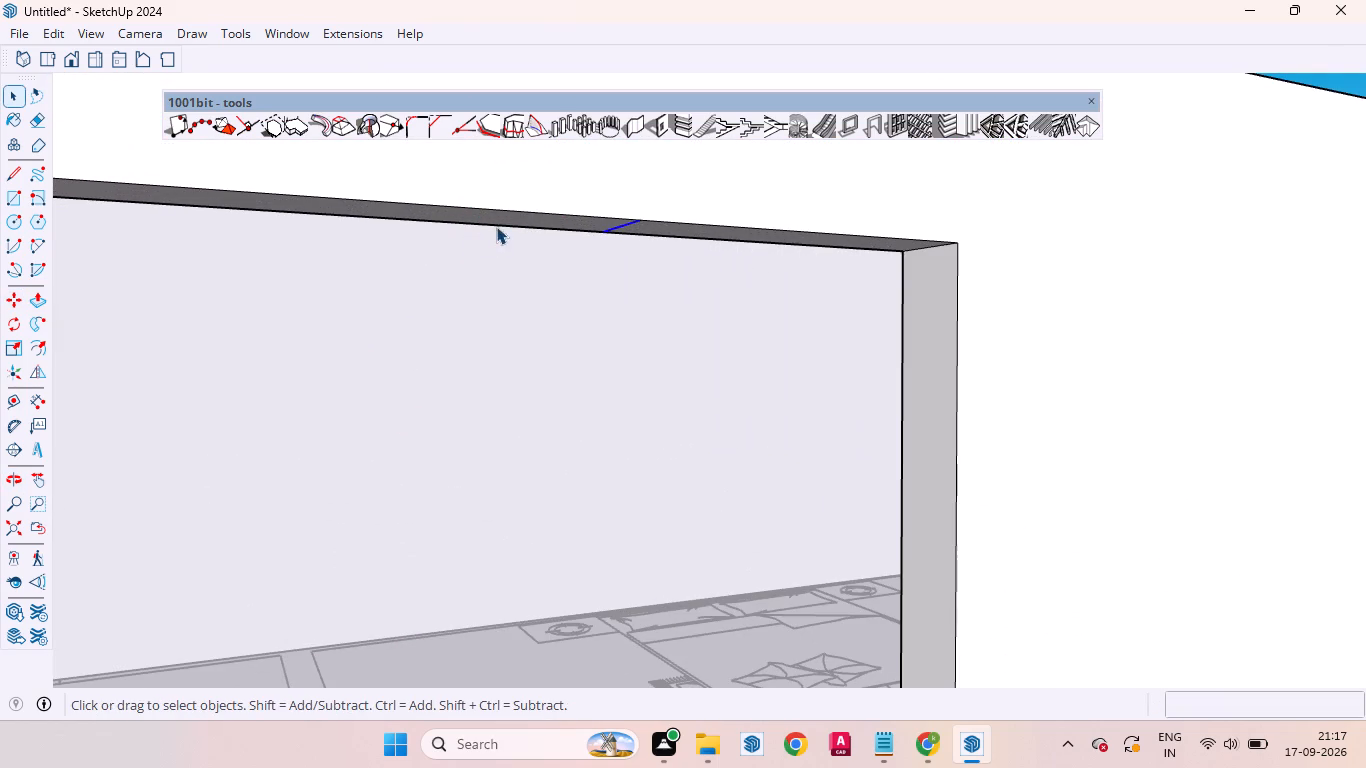
{"action": "key", "text": "p"}
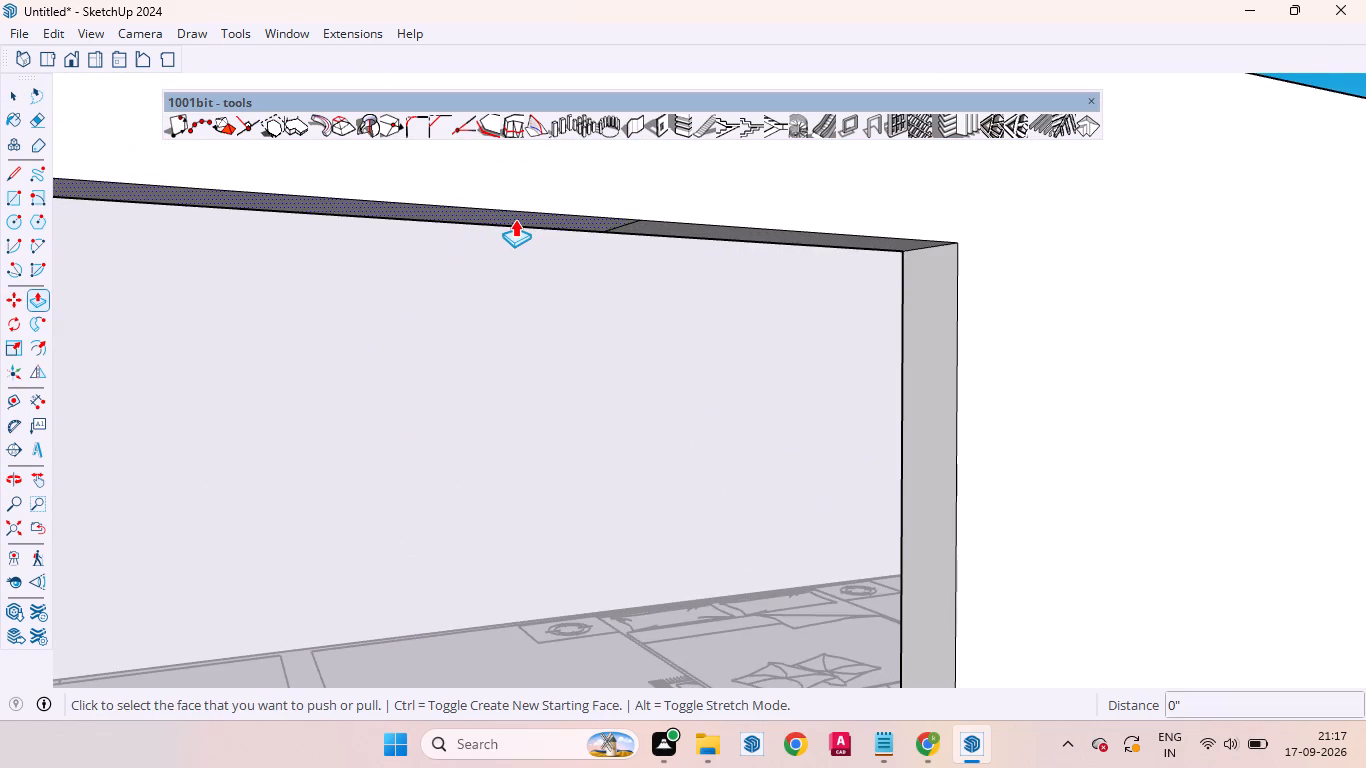
{"action": "left_click", "coordinate": [515, 219]}
{"action": "scroll", "coordinate": [516, 285], "scroll_direction": "down", "scroll_amount": 17}
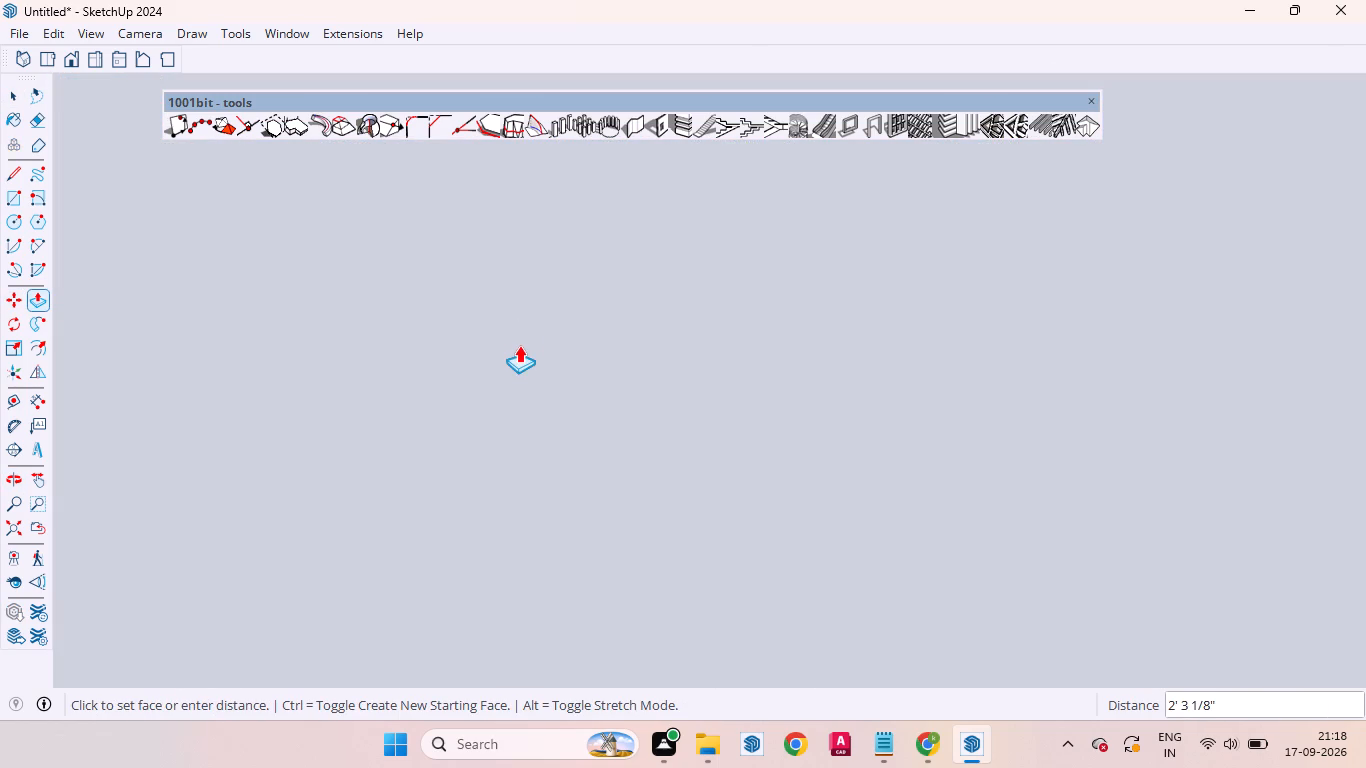
{"action": "left_click", "coordinate": [33, 522]}
{"action": "scroll", "coordinate": [421, 448], "scroll_direction": "down", "scroll_amount": 6}
{"action": "middle_click_drag", "start_coordinate": [454, 399], "coordinate": [453, 468]}
{"action": "scroll", "coordinate": [465, 362], "scroll_direction": "down", "scroll_amount": 3}
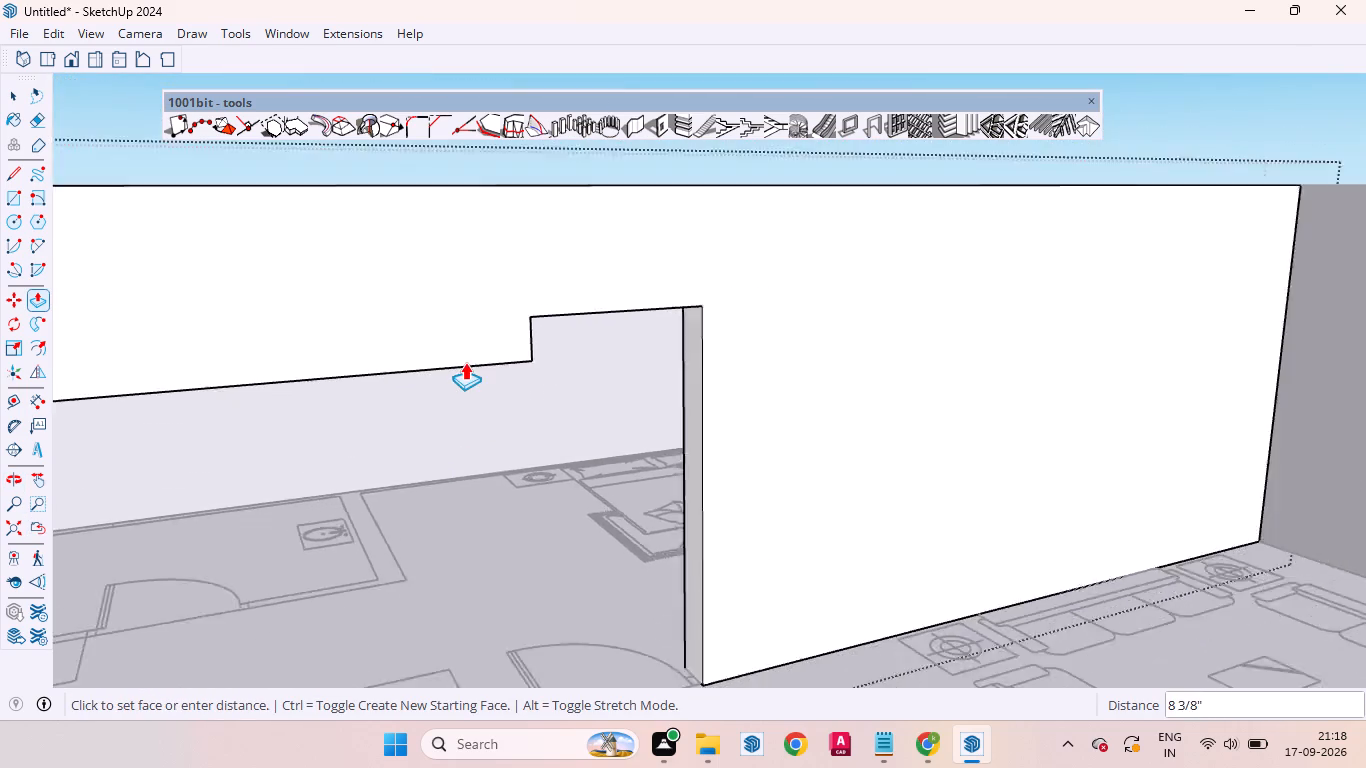
{"action": "scroll", "coordinate": [465, 362], "scroll_direction": "down", "scroll_amount": 8}
{"action": "scroll", "coordinate": [469, 475], "scroll_direction": "up", "scroll_amount": 4}
{"action": "scroll", "coordinate": [480, 568], "scroll_direction": "up", "scroll_amount": 3}
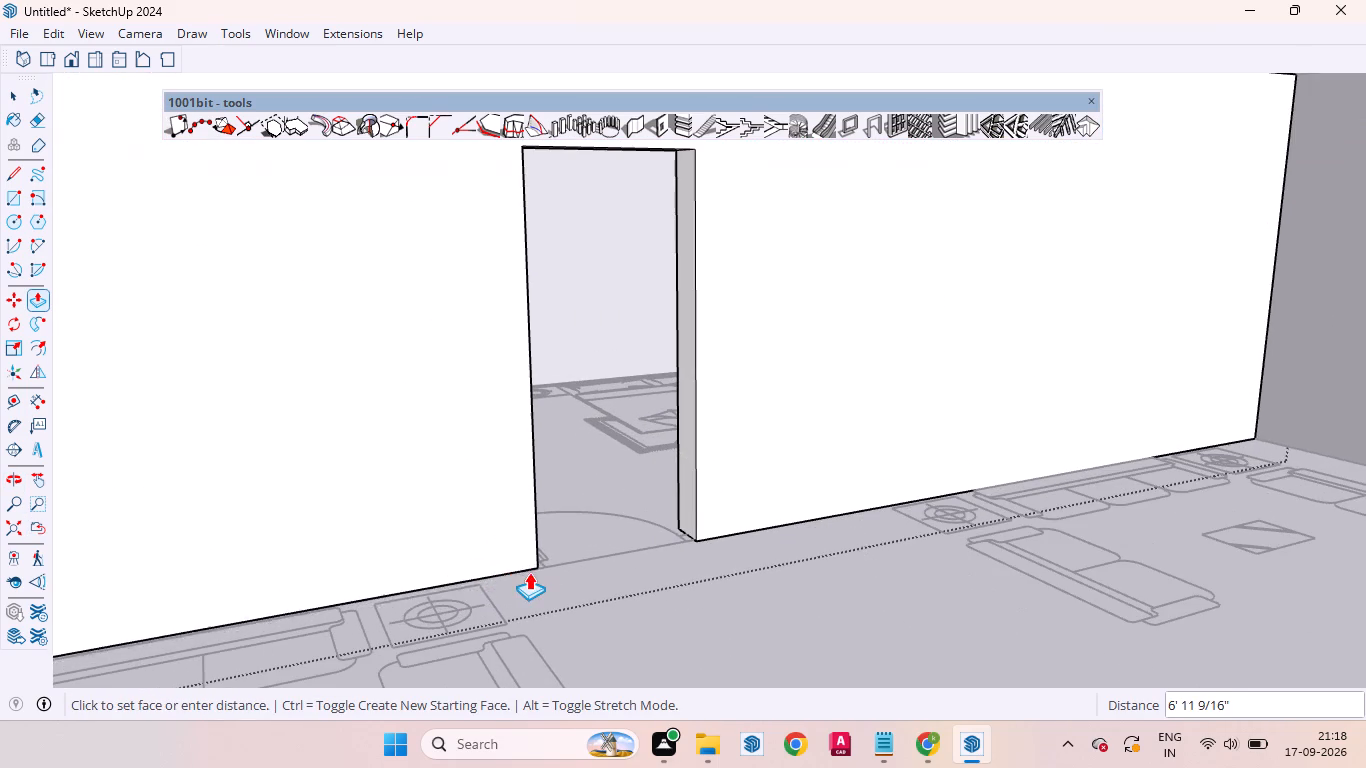
{"action": "scroll", "coordinate": [549, 575], "scroll_direction": "up", "scroll_amount": 3}
{"action": "scroll", "coordinate": [549, 575], "scroll_direction": "down", "scroll_amount": 1}
{"action": "scroll", "coordinate": [549, 575], "scroll_direction": "up", "scroll_amount": 10}
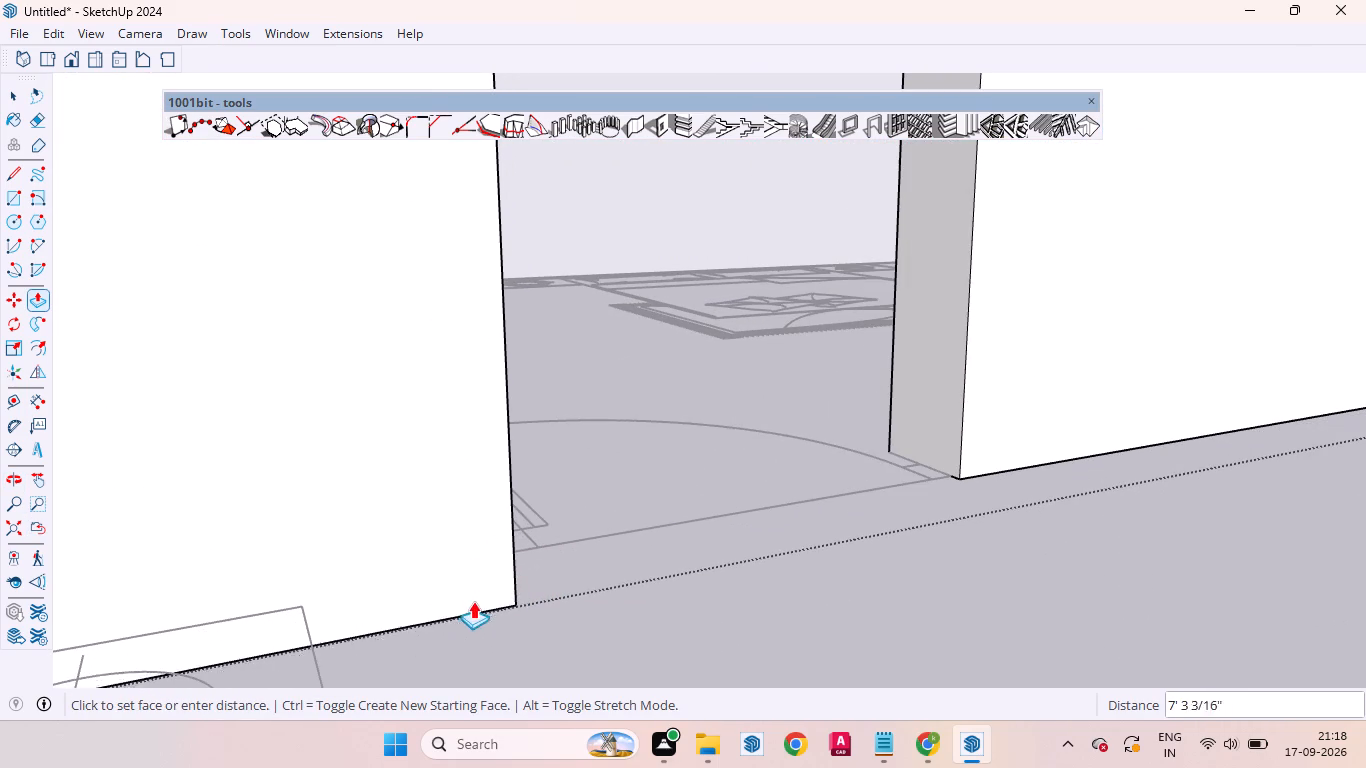
{"action": "middle_click_drag", "start_coordinate": [561, 585], "coordinate": [450, 583]}
{"action": "scroll", "coordinate": [552, 505], "scroll_direction": "down", "scroll_amount": 6}
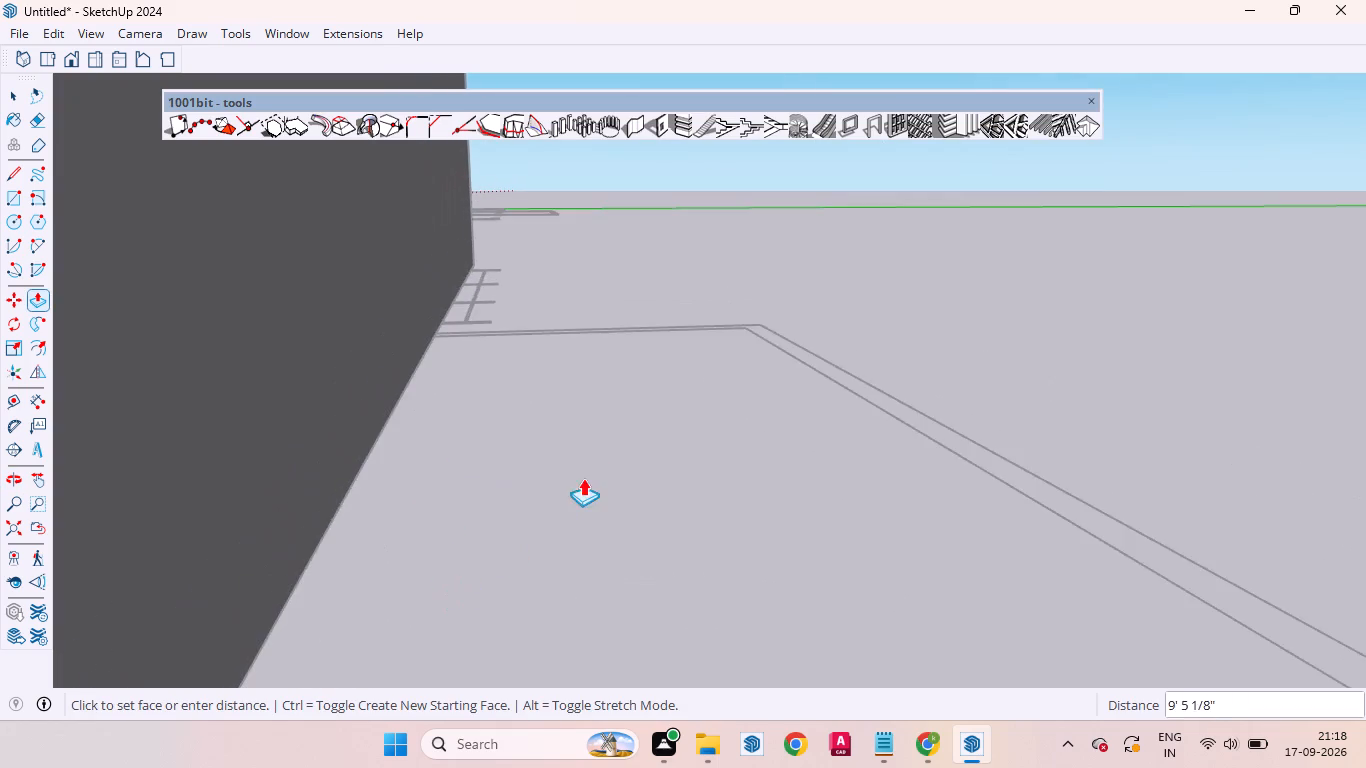
{"action": "scroll", "coordinate": [583, 478], "scroll_direction": "down", "scroll_amount": 7}
{"action": "scroll", "coordinate": [708, 416], "scroll_direction": "down", "scroll_amount": 6}
{"action": "left_click", "coordinate": [48, 527]}
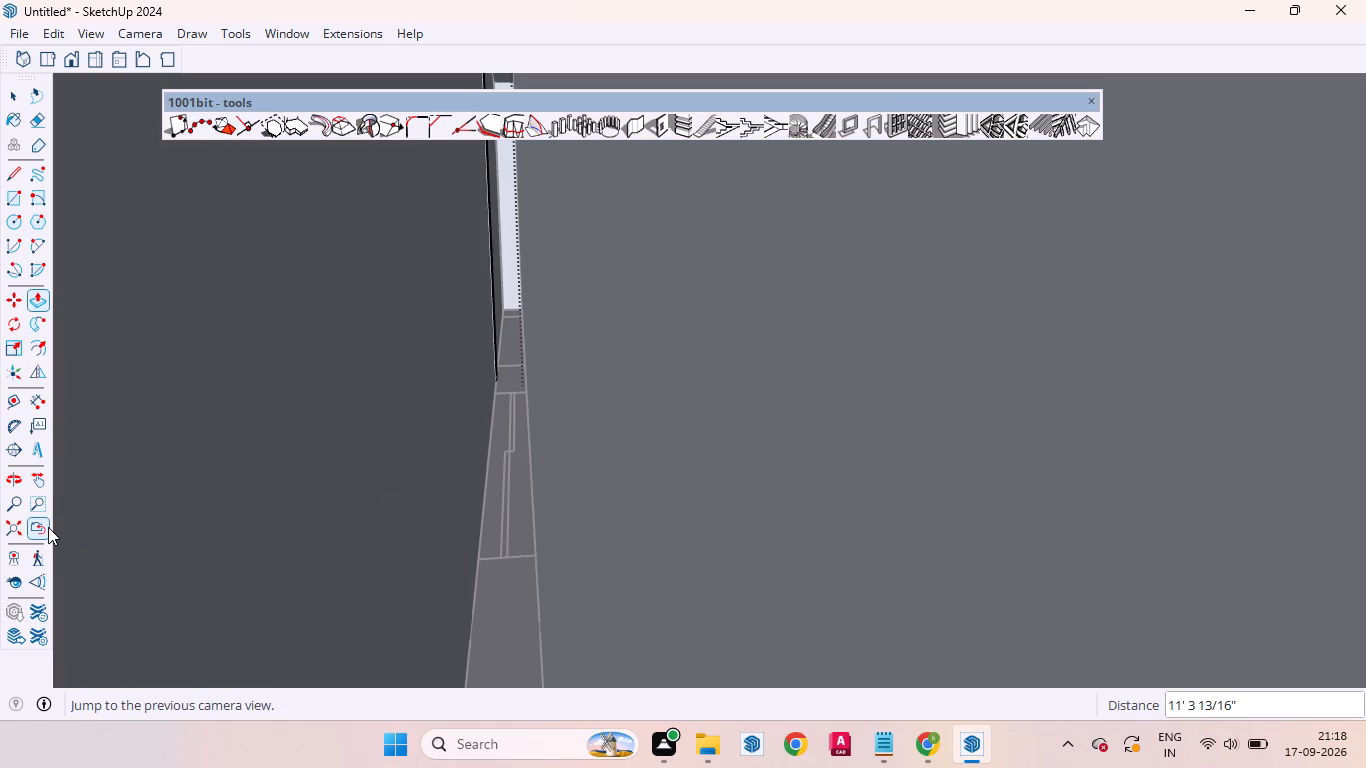
{"action": "scroll", "coordinate": [449, 418], "scroll_direction": "down", "scroll_amount": 12}
{"action": "scroll", "coordinate": [650, 377], "scroll_direction": "down", "scroll_amount": 11}
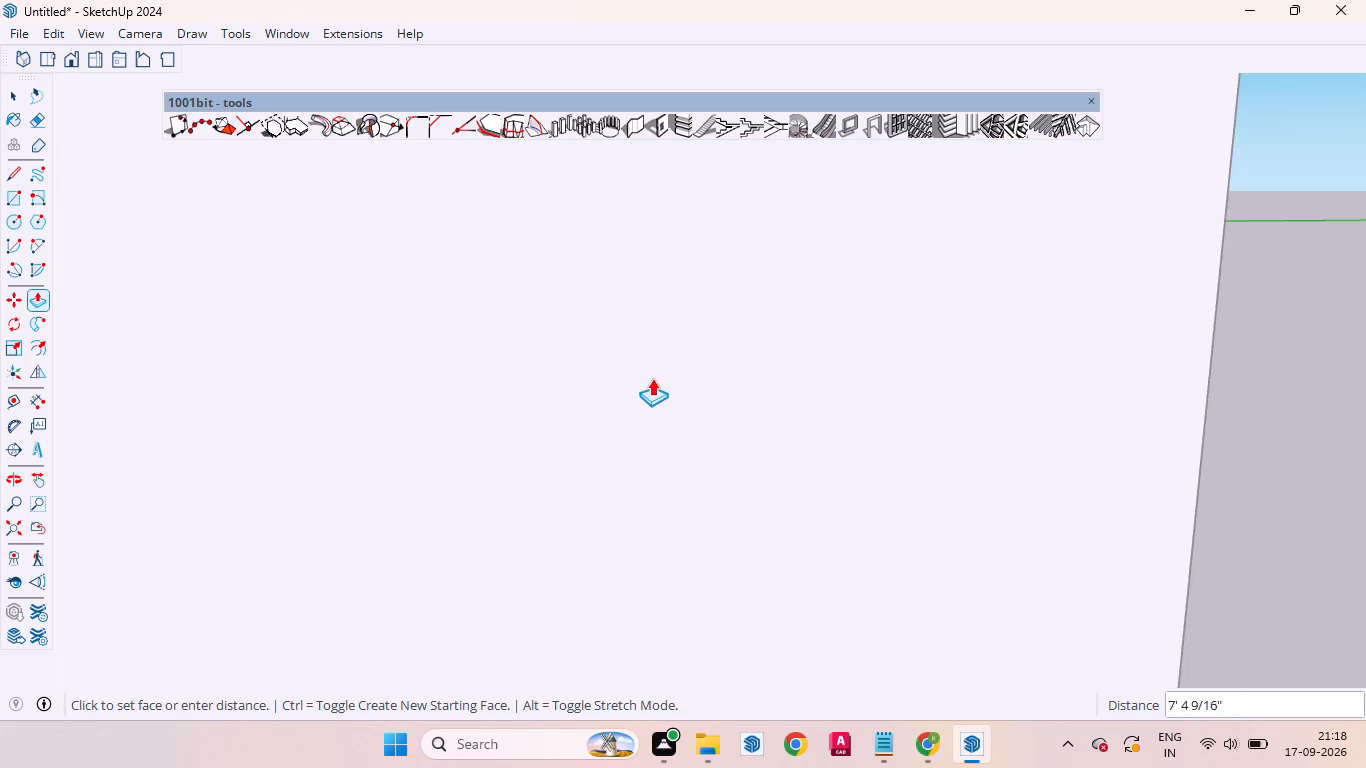
{"action": "scroll", "coordinate": [604, 406], "scroll_direction": "down", "scroll_amount": 6}
{"action": "scroll", "coordinate": [551, 437], "scroll_direction": "down", "scroll_amount": 20}
{"action": "scroll", "coordinate": [551, 437], "scroll_direction": "down", "scroll_amount": 2}
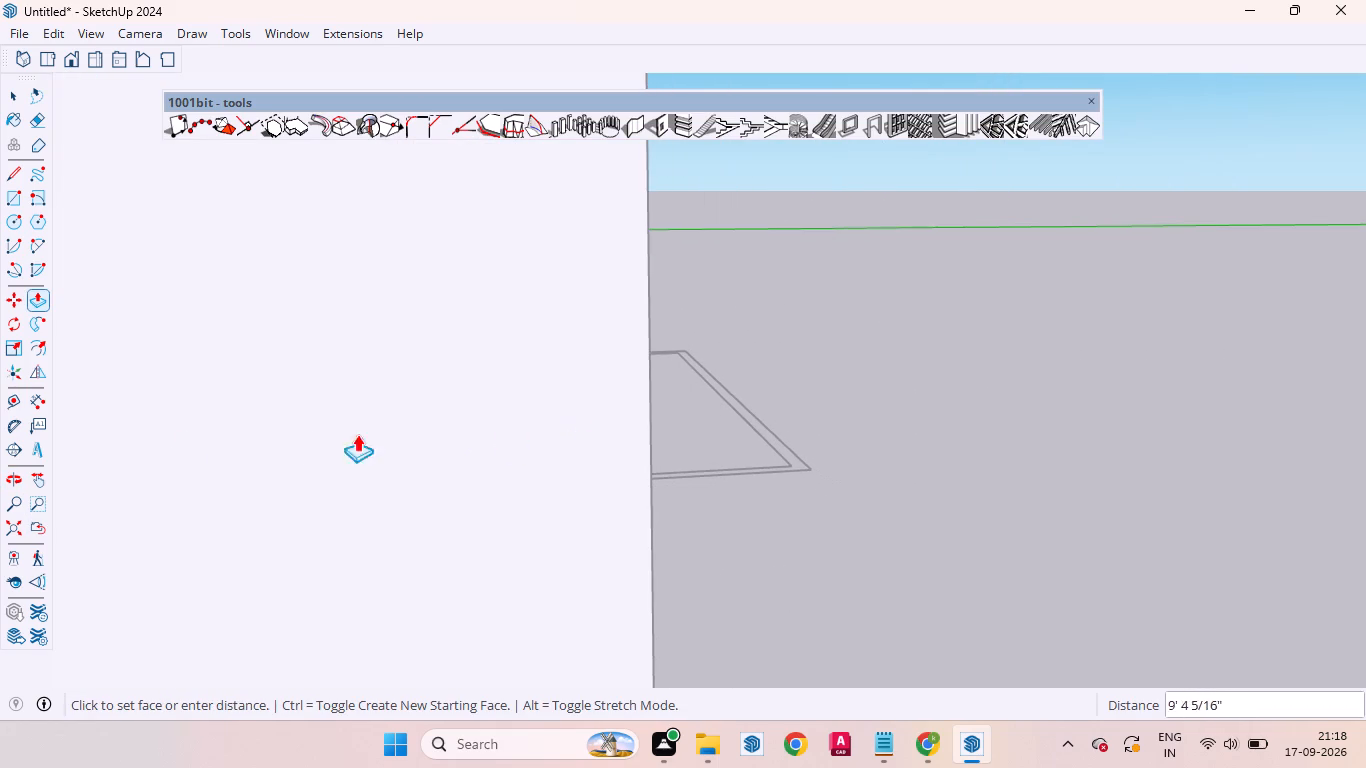
{"action": "scroll", "coordinate": [413, 366], "scroll_direction": "down", "scroll_amount": 20}
{"action": "scroll", "coordinate": [413, 366], "scroll_direction": "down", "scroll_amount": 5}
{"action": "scroll", "coordinate": [475, 279], "scroll_direction": "up", "scroll_amount": 7}
{"action": "middle_click_drag", "start_coordinate": [390, 318], "coordinate": [384, 466]}
{"action": "scroll", "coordinate": [404, 433], "scroll_direction": "up", "scroll_amount": 5}
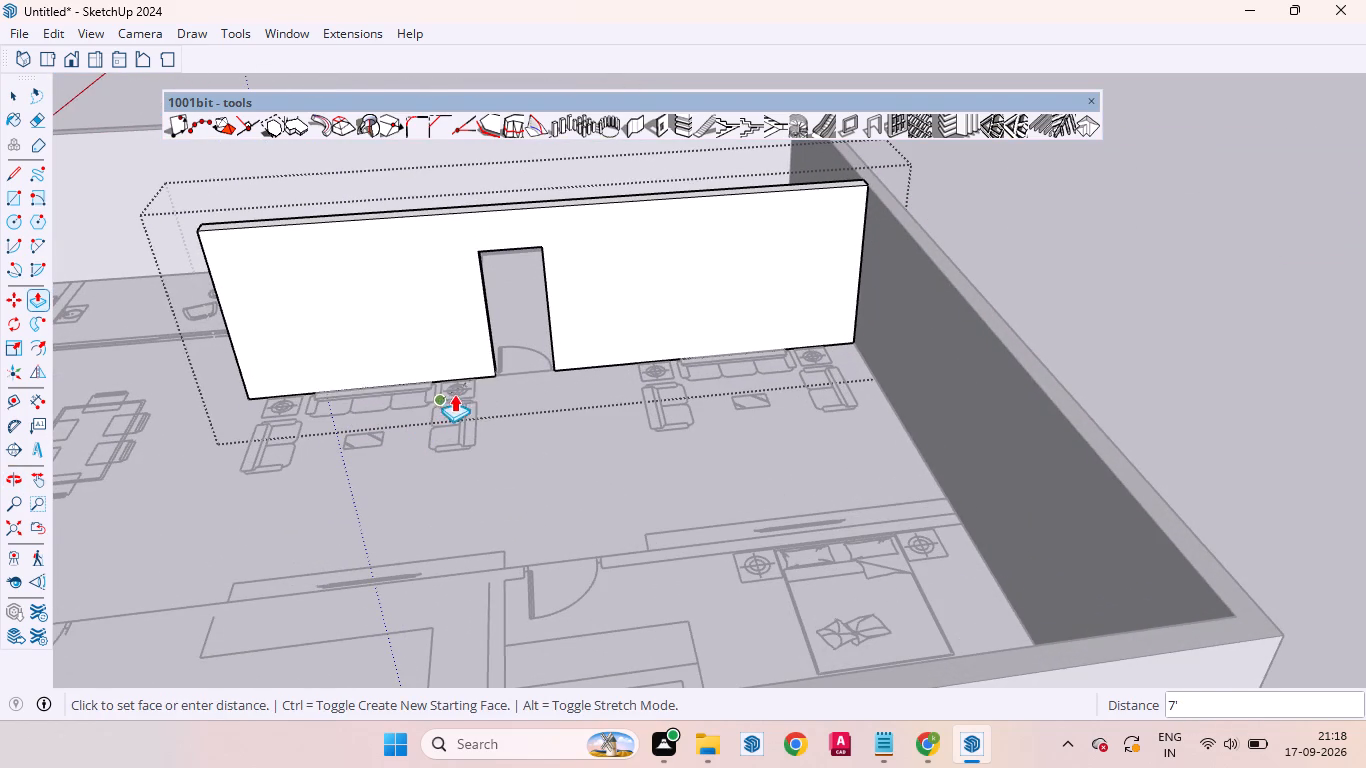
{"action": "scroll", "coordinate": [493, 382], "scroll_direction": "up", "scroll_amount": 13}
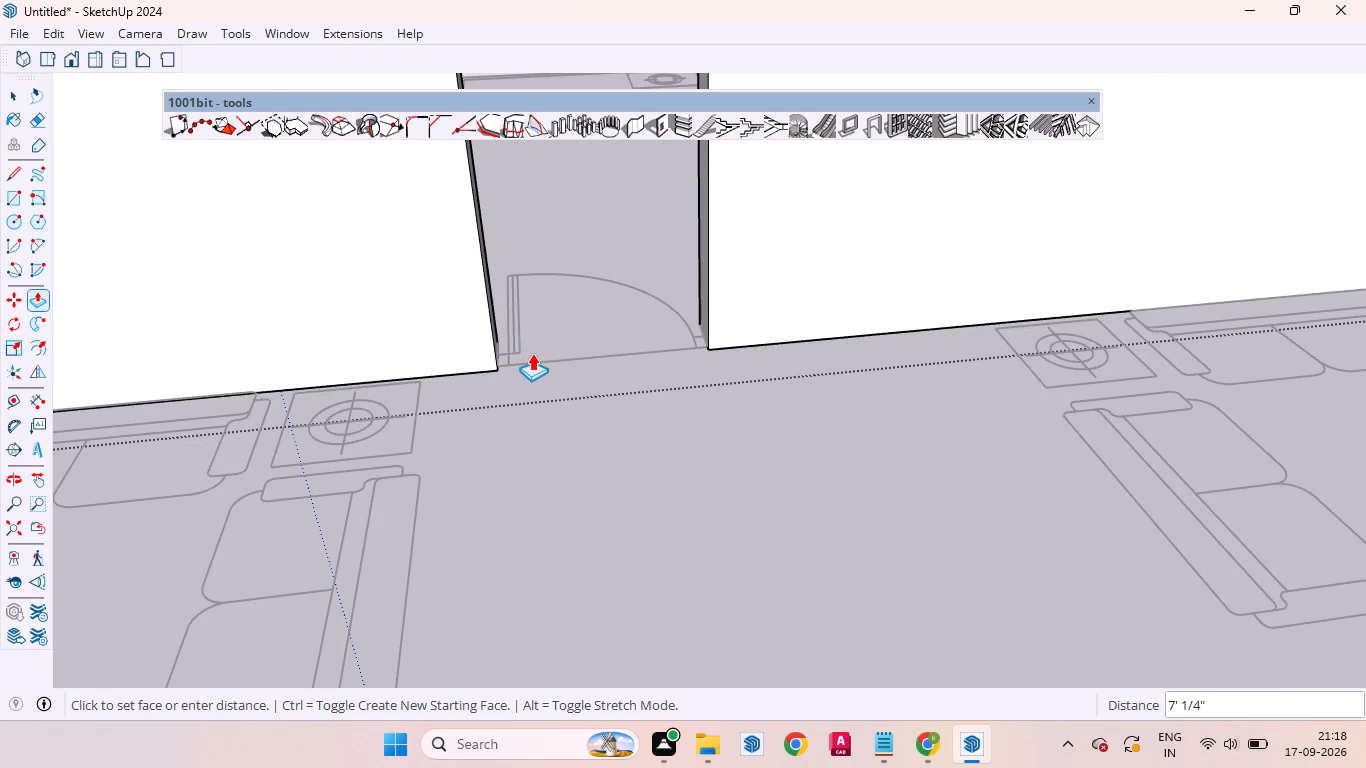
{"action": "scroll", "coordinate": [536, 354], "scroll_direction": "up", "scroll_amount": 1}
{"action": "middle_click_drag", "start_coordinate": [480, 376], "coordinate": [241, 412]}
{"action": "scroll", "coordinate": [515, 262], "scroll_direction": "up", "scroll_amount": 5}
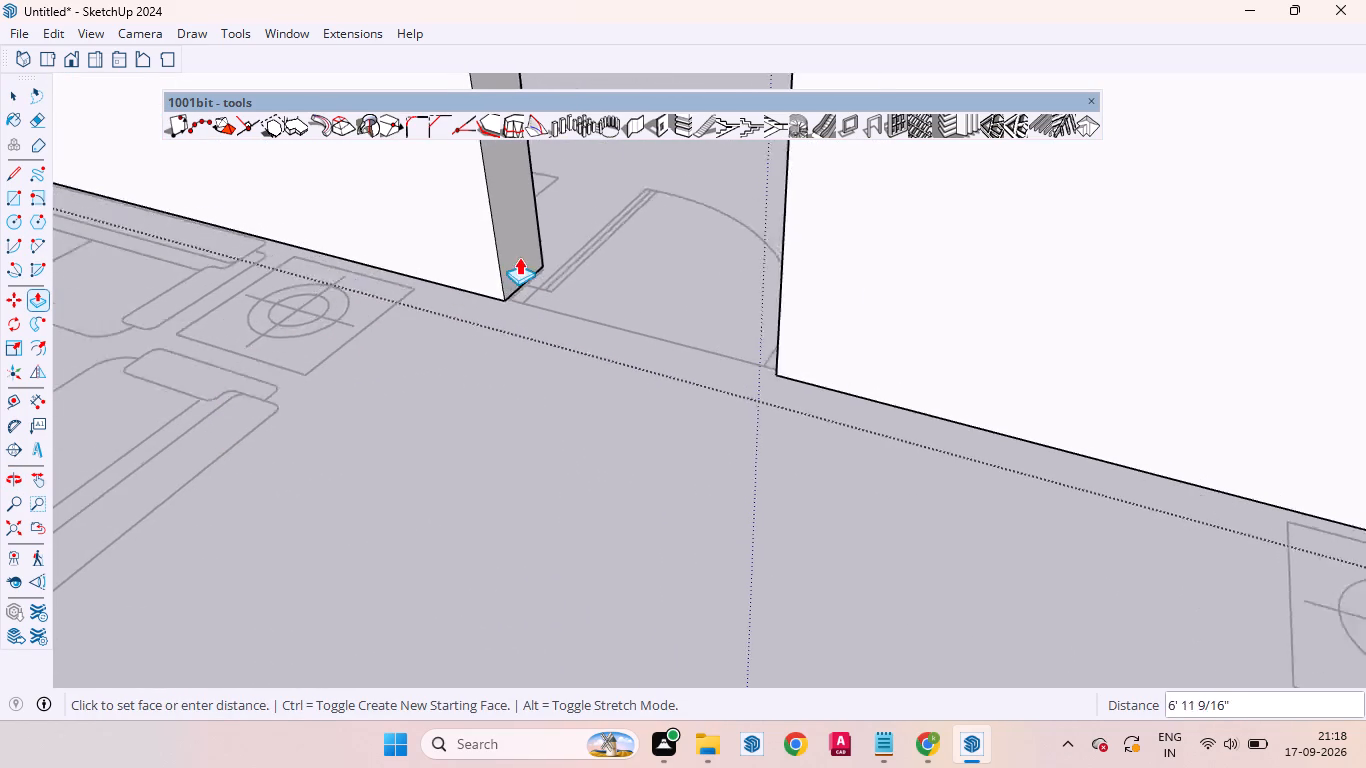
{"action": "scroll", "coordinate": [519, 257], "scroll_direction": "up", "scroll_amount": 2}
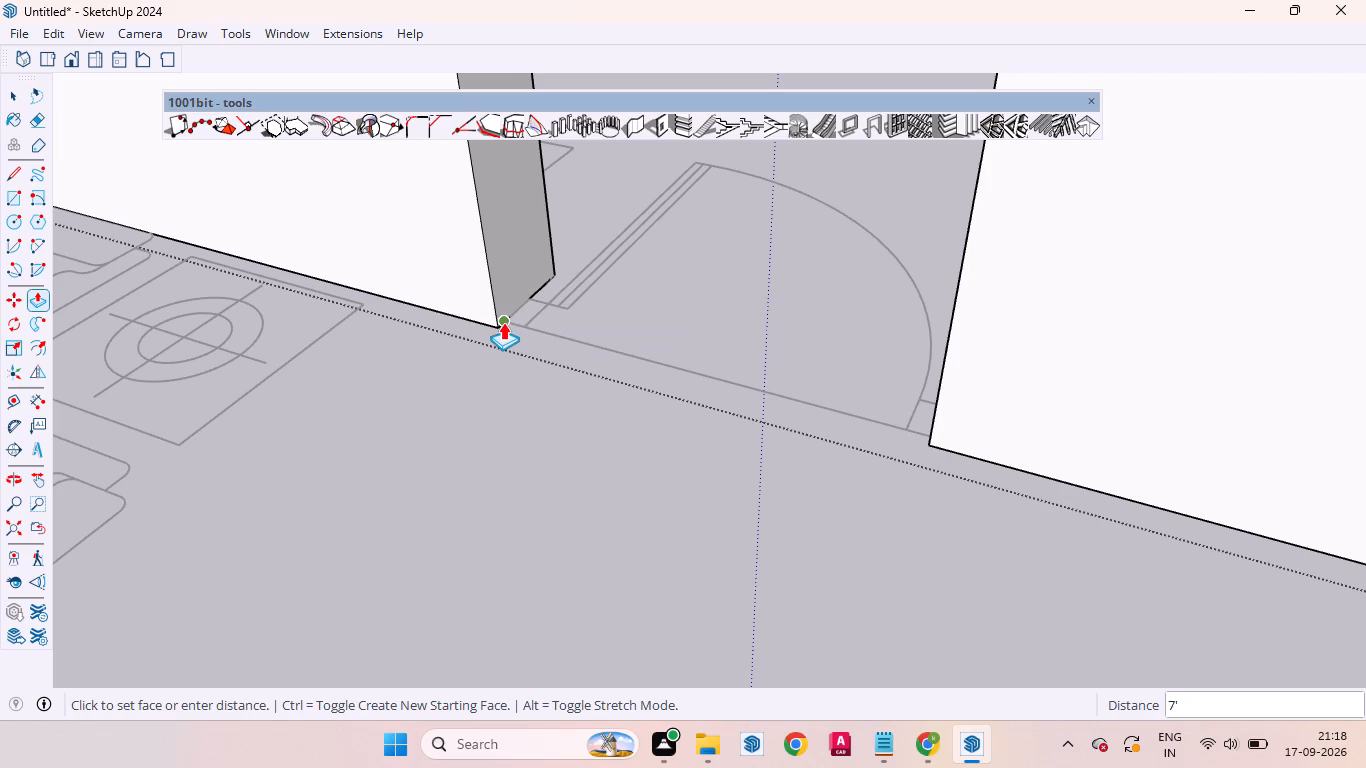
{"action": "left_click", "coordinate": [505, 322]}
Copy the bedroom-side vertical edge at the partition's free end 9" inward along the wall face to mark the cross wall's thickness.
{"action": "scroll", "coordinate": [556, 308], "scroll_direction": "down", "scroll_amount": 17}
{"action": "scroll", "coordinate": [590, 338], "scroll_direction": "up", "scroll_amount": 1}
{"action": "scroll", "coordinate": [590, 338], "scroll_direction": "down", "scroll_amount": 8}
{"action": "scroll", "coordinate": [608, 327], "scroll_direction": "up", "scroll_amount": 1}
{"action": "scroll", "coordinate": [608, 327], "scroll_direction": "down", "scroll_amount": 5}
{"action": "middle_click_drag", "start_coordinate": [465, 280], "coordinate": [945, 262]}
{"action": "scroll", "coordinate": [421, 368], "scroll_direction": "up", "scroll_amount": 4}
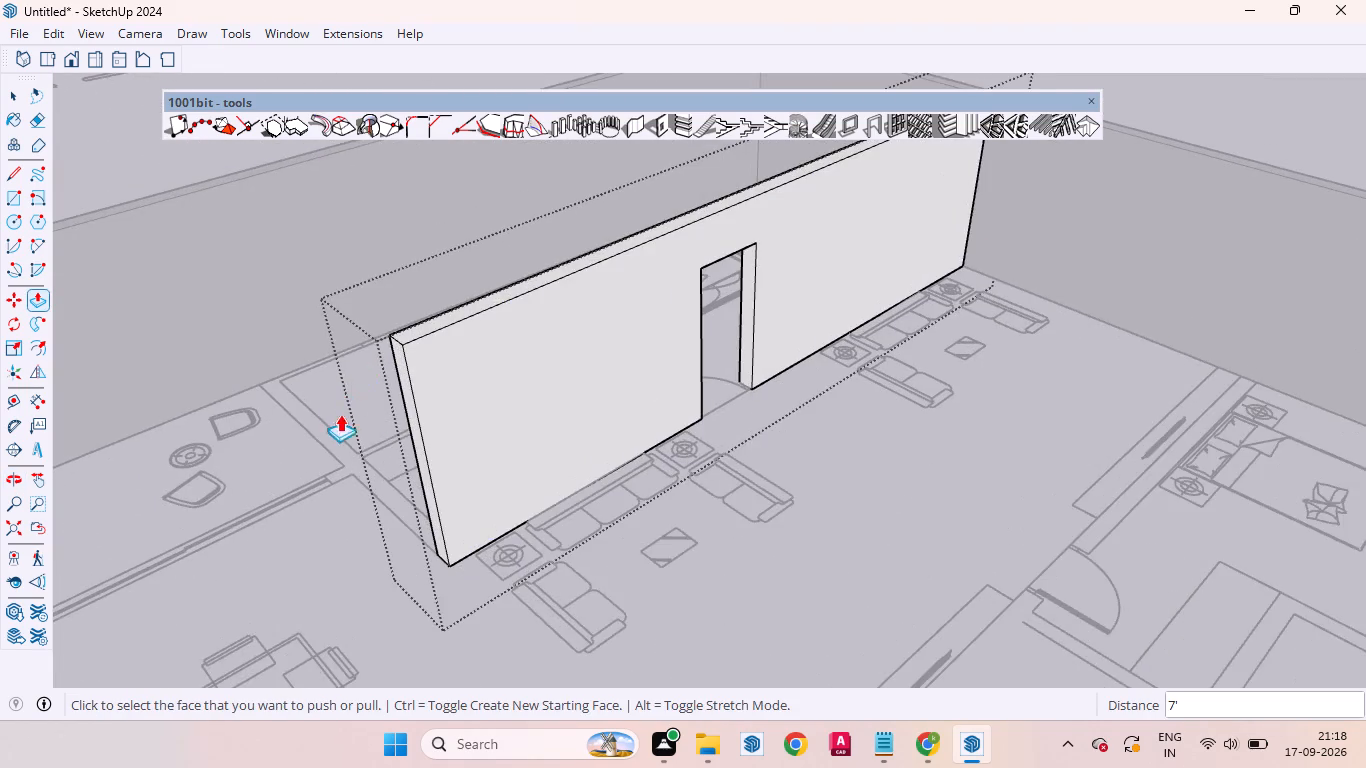
{"action": "middle_click_drag", "start_coordinate": [362, 423], "coordinate": [801, 376]}
{"action": "scroll", "coordinate": [848, 530], "scroll_direction": "up", "scroll_amount": 4}
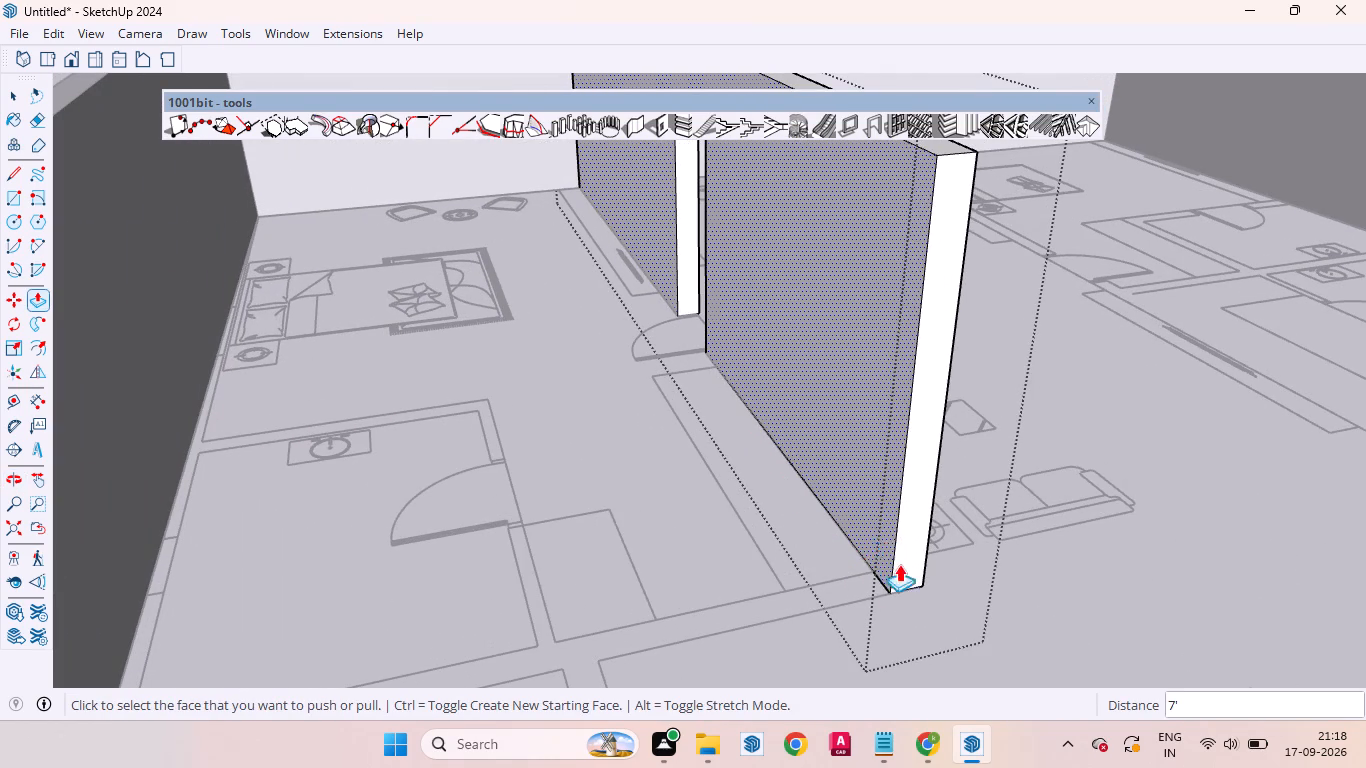
{"action": "middle_click_drag", "start_coordinate": [835, 590], "coordinate": [982, 602]}
{"action": "scroll", "coordinate": [574, 313], "scroll_direction": "down", "scroll_amount": 6}
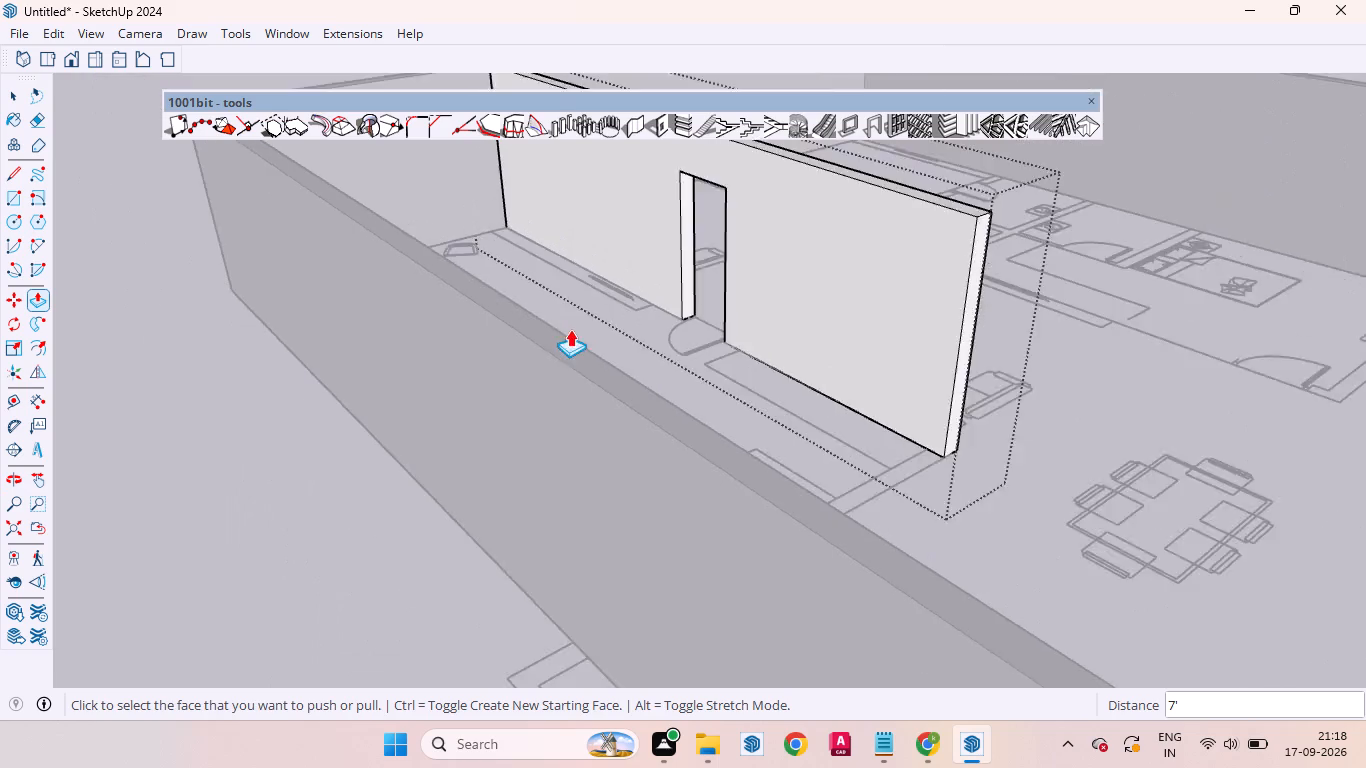
{"action": "scroll", "coordinate": [570, 329], "scroll_direction": "down", "scroll_amount": 6}
{"action": "middle_click_drag", "start_coordinate": [527, 309], "coordinate": [759, 416]}
{"action": "scroll", "coordinate": [871, 394], "scroll_direction": "up", "scroll_amount": 10}
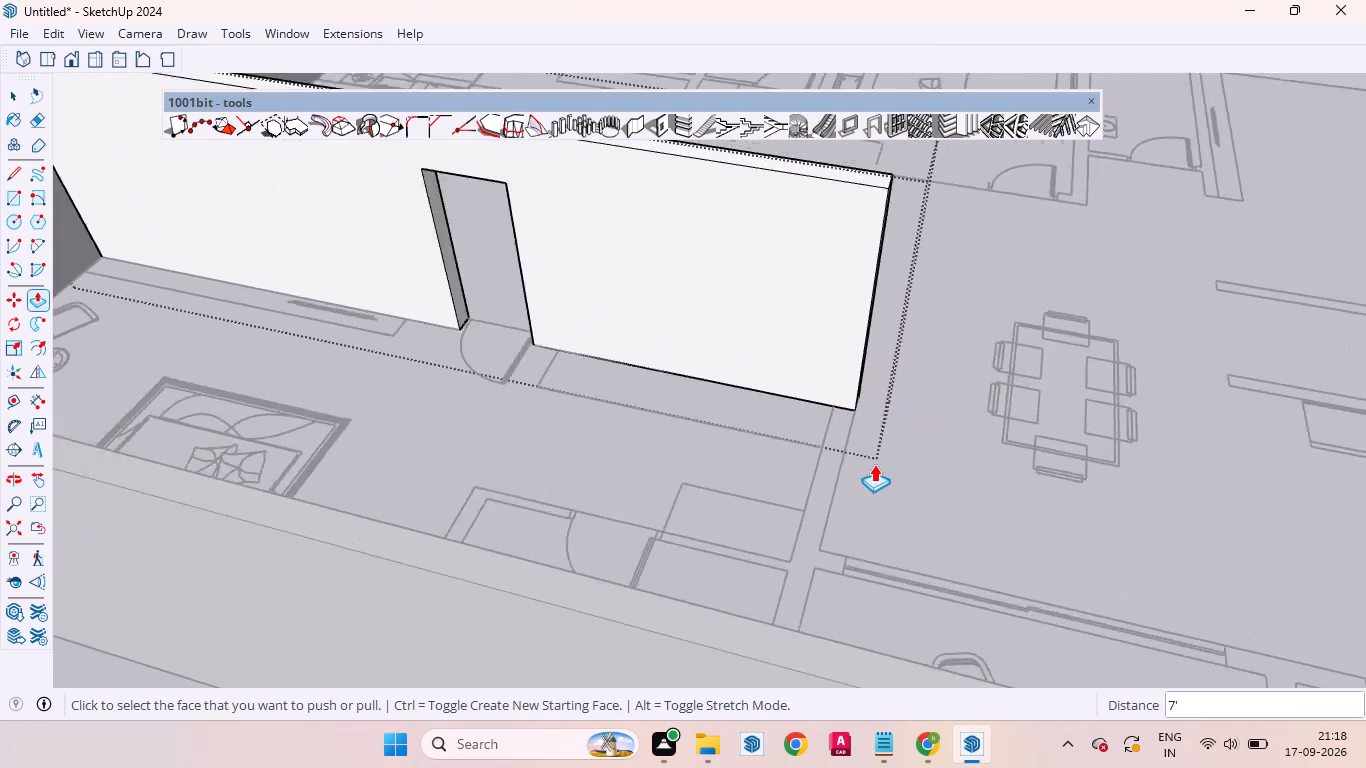
{"action": "scroll", "coordinate": [874, 464], "scroll_direction": "up", "scroll_amount": 4}
{"action": "scroll", "coordinate": [849, 366], "scroll_direction": "up", "scroll_amount": 4}
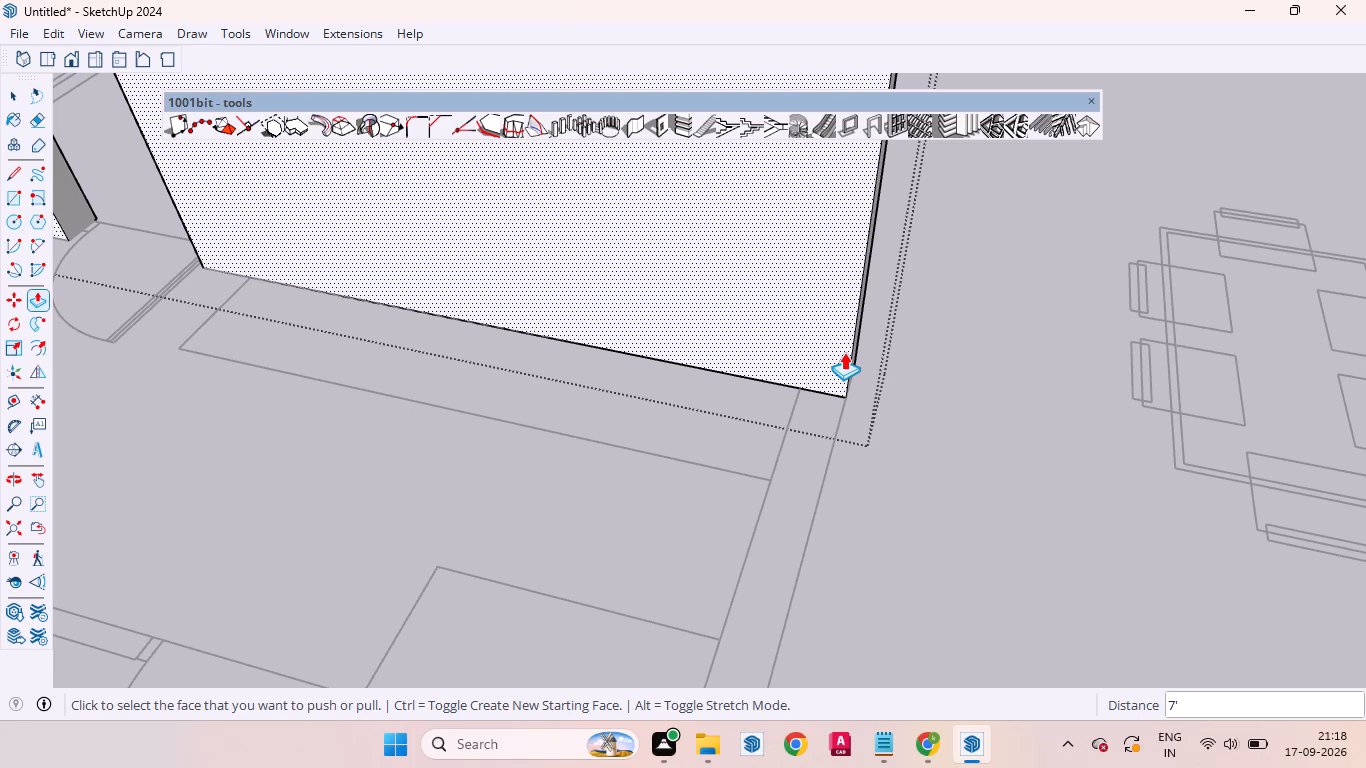
{"action": "scroll", "coordinate": [726, 369], "scroll_direction": "down", "scroll_amount": 2}
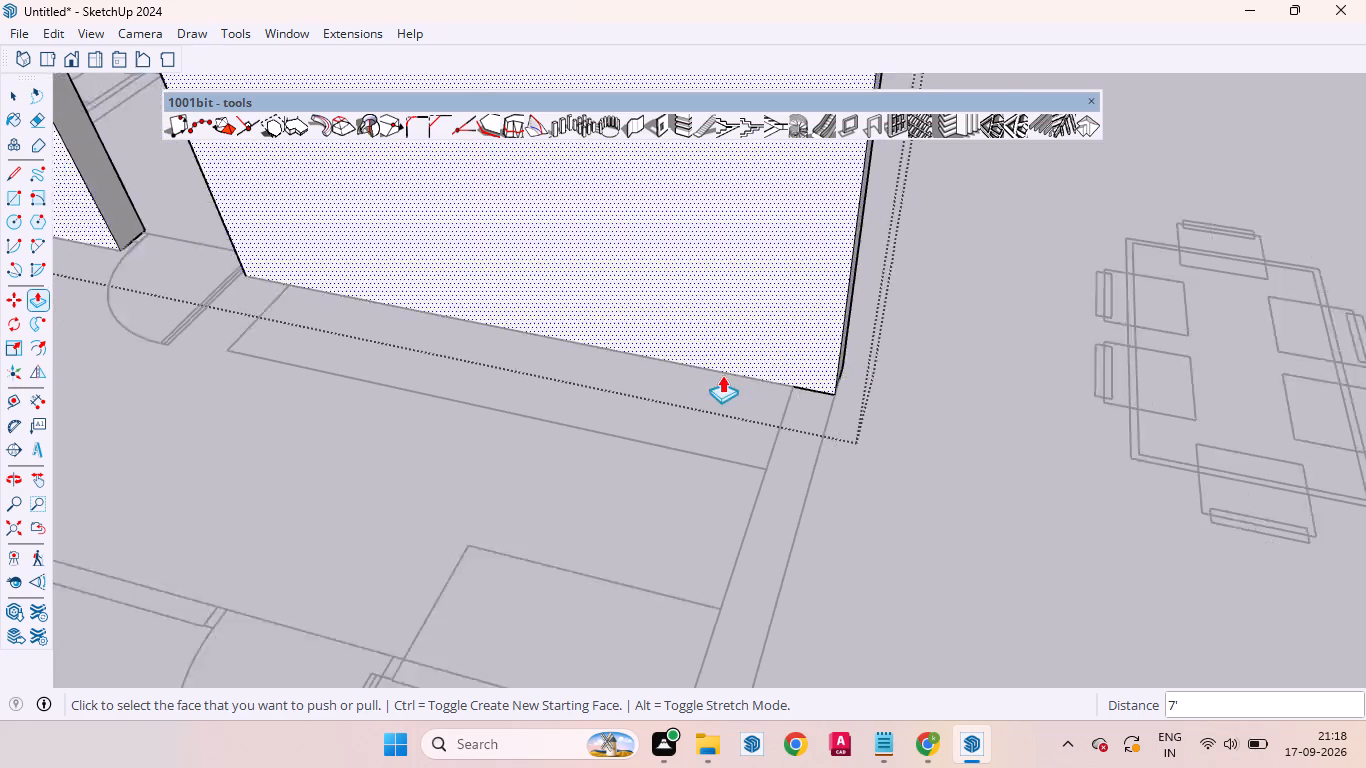
{"action": "scroll", "coordinate": [722, 375], "scroll_direction": "down", "scroll_amount": 10}
{"action": "middle_click_drag", "start_coordinate": [713, 389], "coordinate": [739, 376]}
{"action": "scroll", "coordinate": [788, 334], "scroll_direction": "up", "scroll_amount": 7}
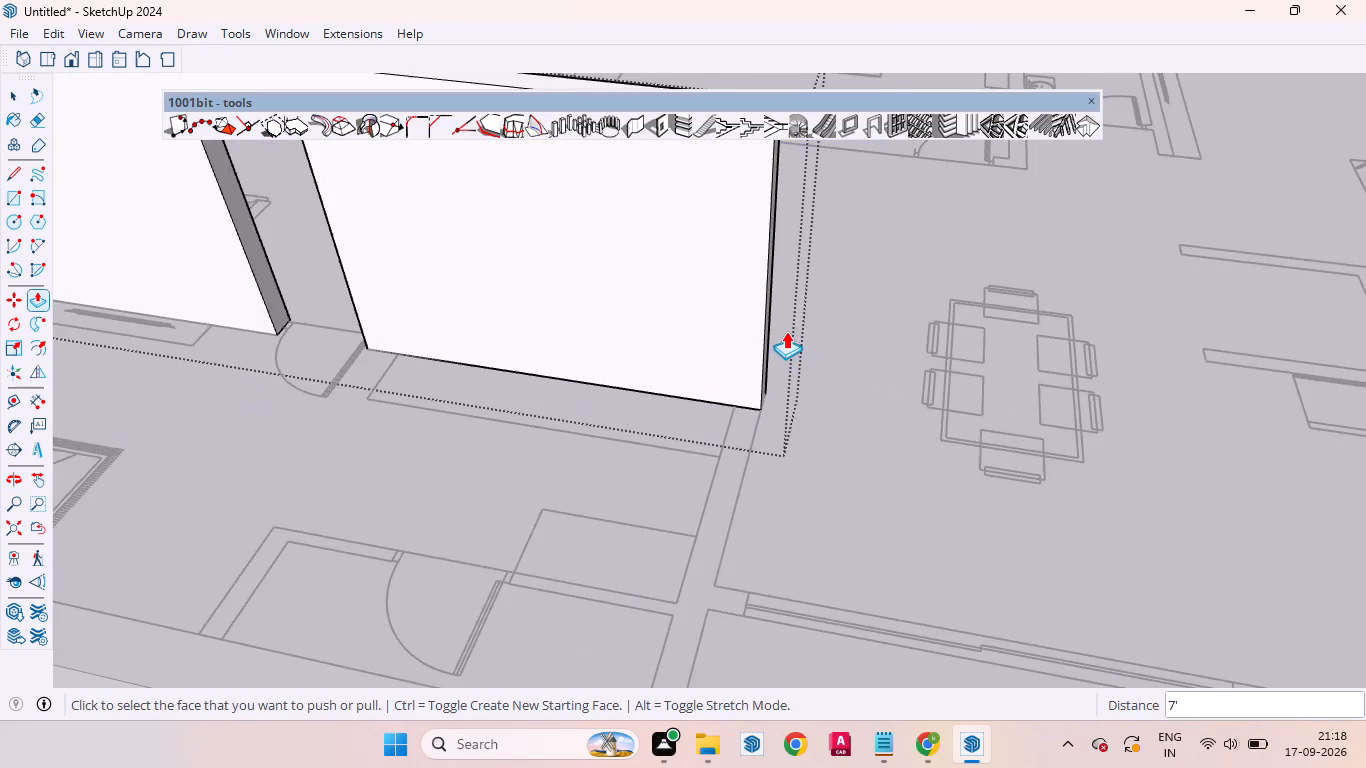
{"action": "scroll", "coordinate": [745, 316], "scroll_direction": "up", "scroll_amount": 4}
{"action": "scroll", "coordinate": [745, 313], "scroll_direction": "down", "scroll_amount": 1}
{"action": "scroll", "coordinate": [745, 313], "scroll_direction": "up", "scroll_amount": 2}
{"action": "key", "text": "space"}
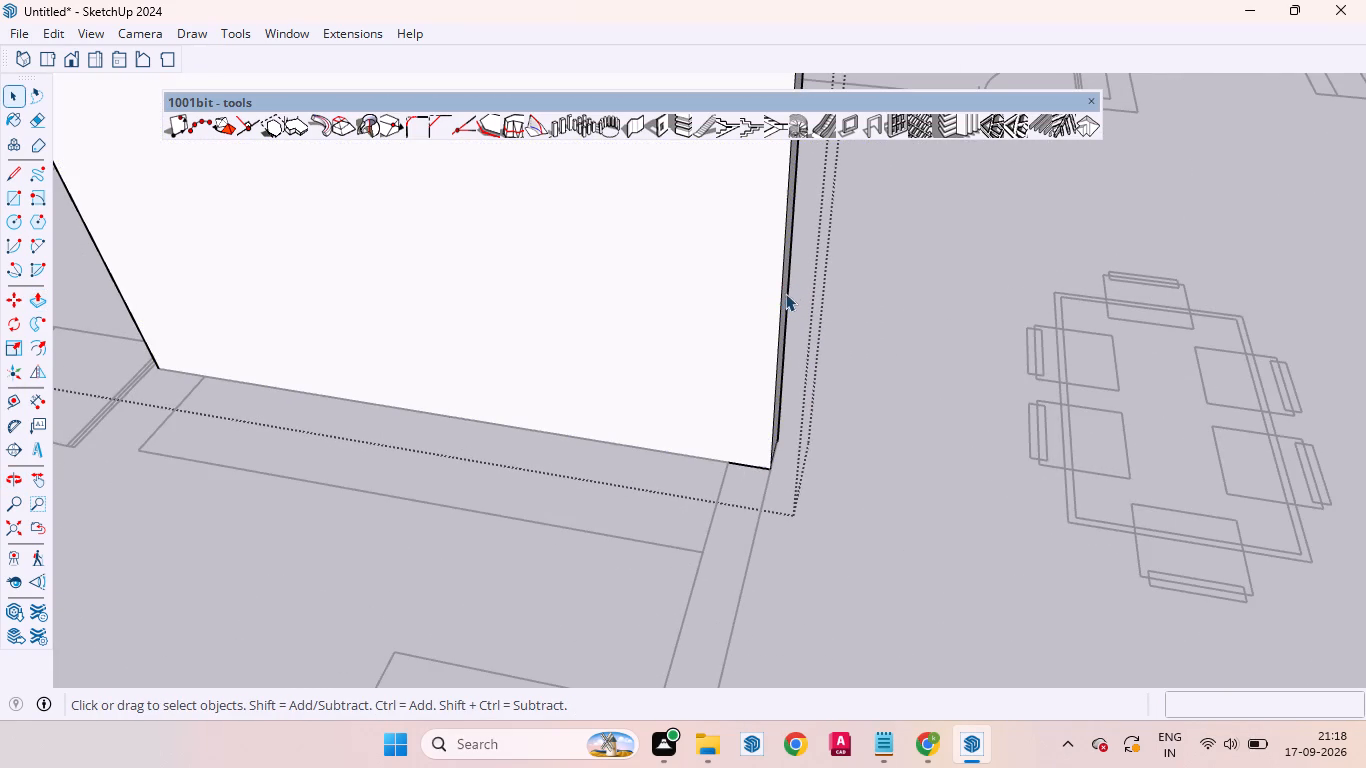
{"action": "left_click", "coordinate": [780, 304]}
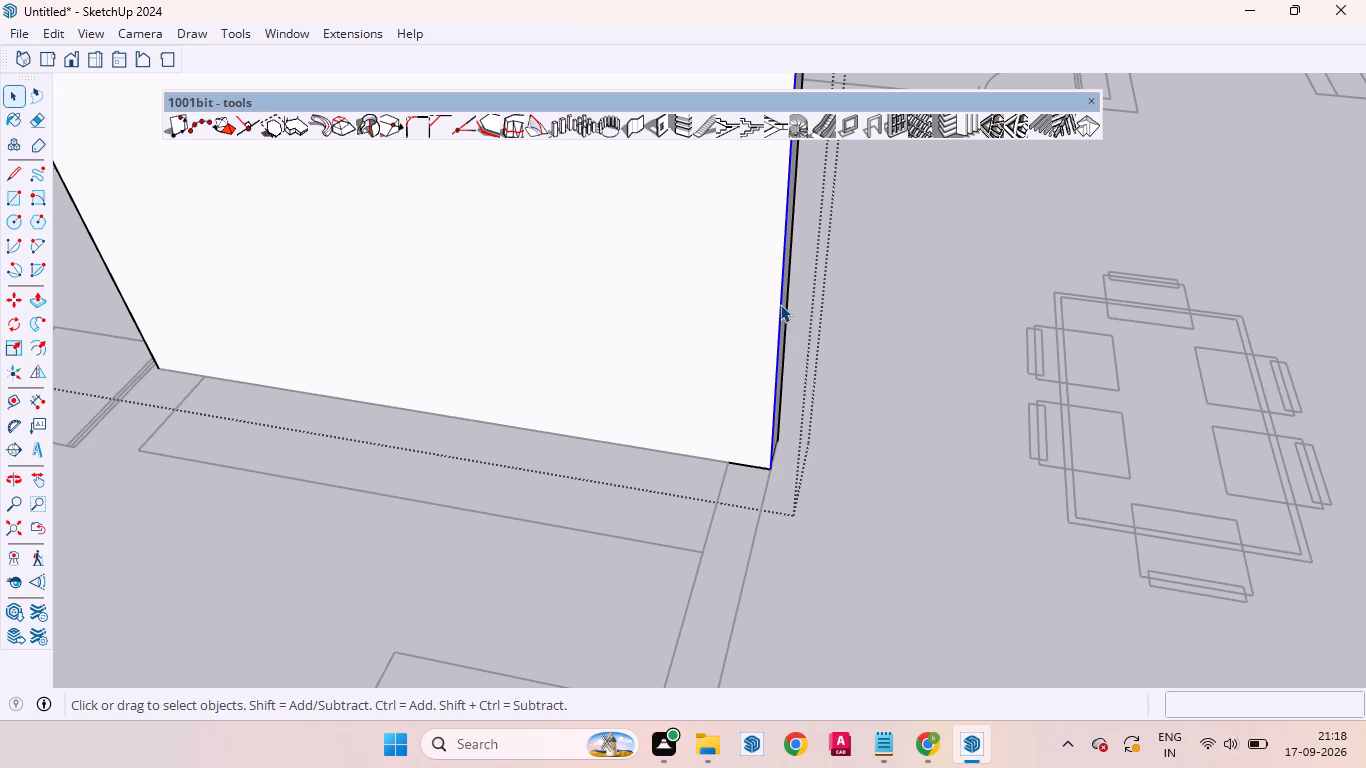
{"action": "key", "text": "m"}
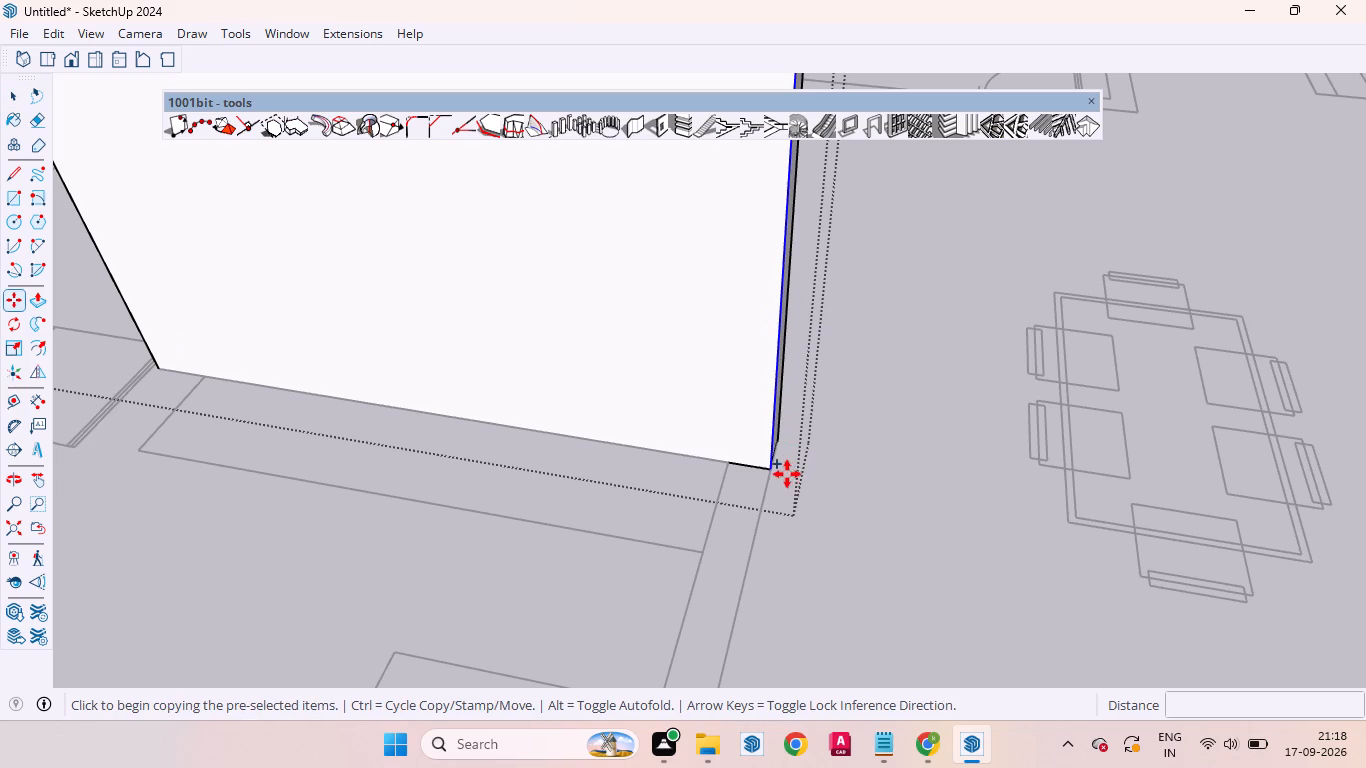
{"action": "left_click", "coordinate": [773, 469]}
{"action": "left_click", "coordinate": [724, 473]}
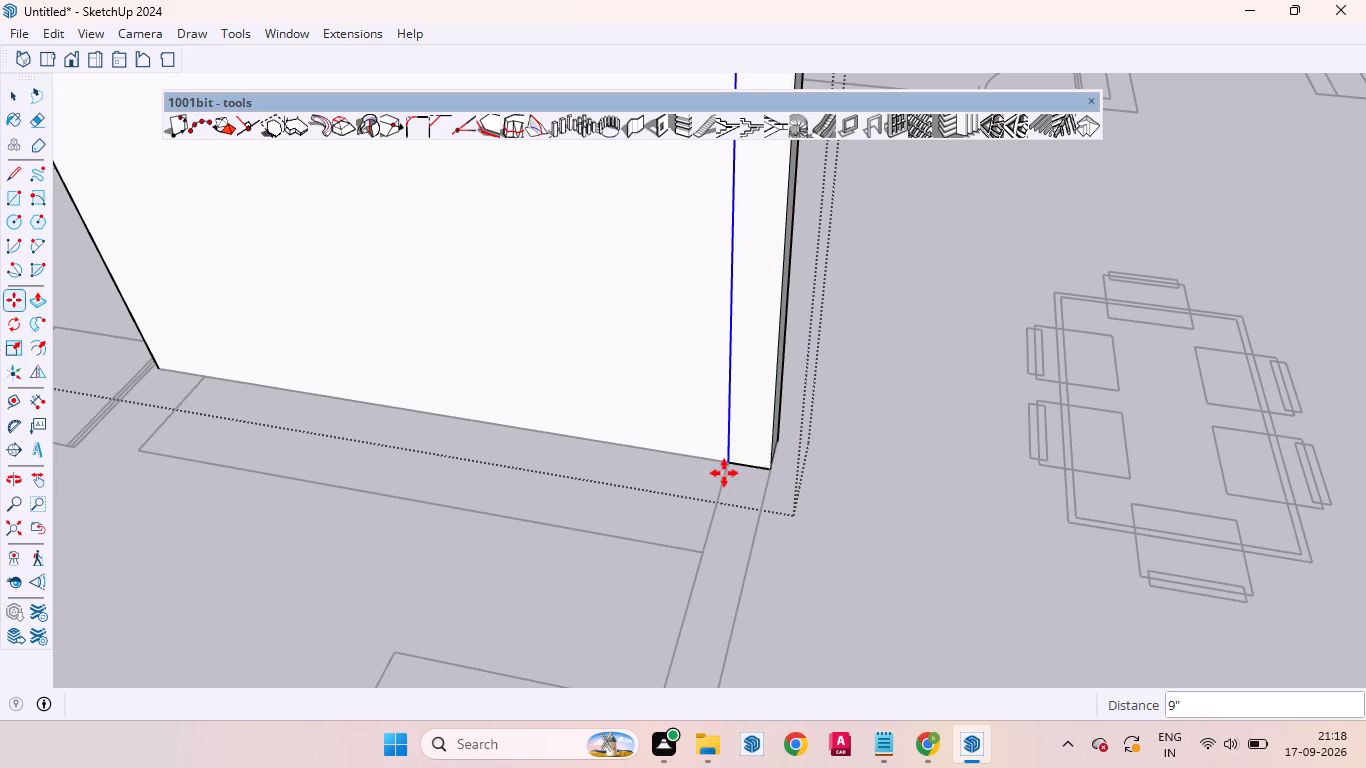
Push/Pull the 9" wide strip about 14' 5 1/2" across to the outer wall, forming the bedroom's cross wall.
{"action": "key", "text": "space"}
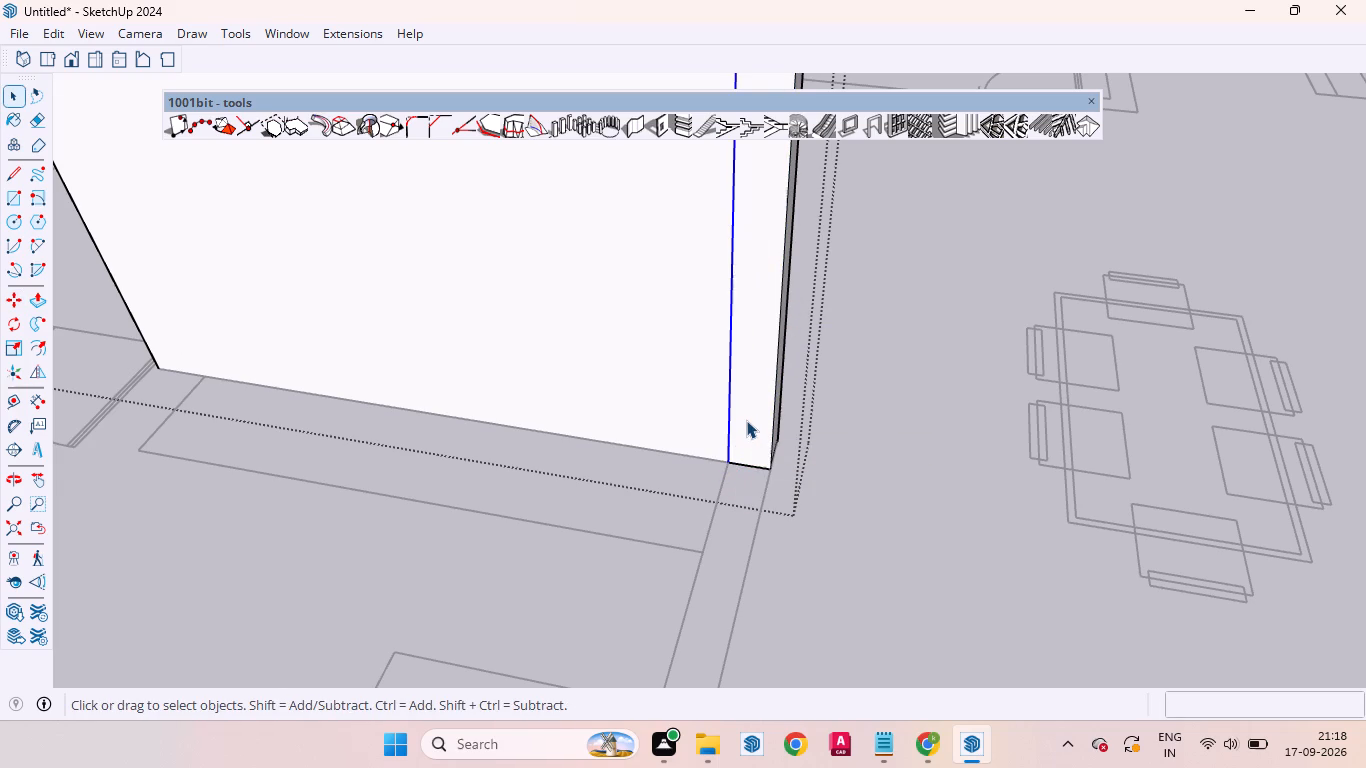
{"action": "key", "text": "p"}
{"action": "left_click", "coordinate": [742, 403]}
{"action": "scroll", "coordinate": [722, 414], "scroll_direction": "down", "scroll_amount": 13}
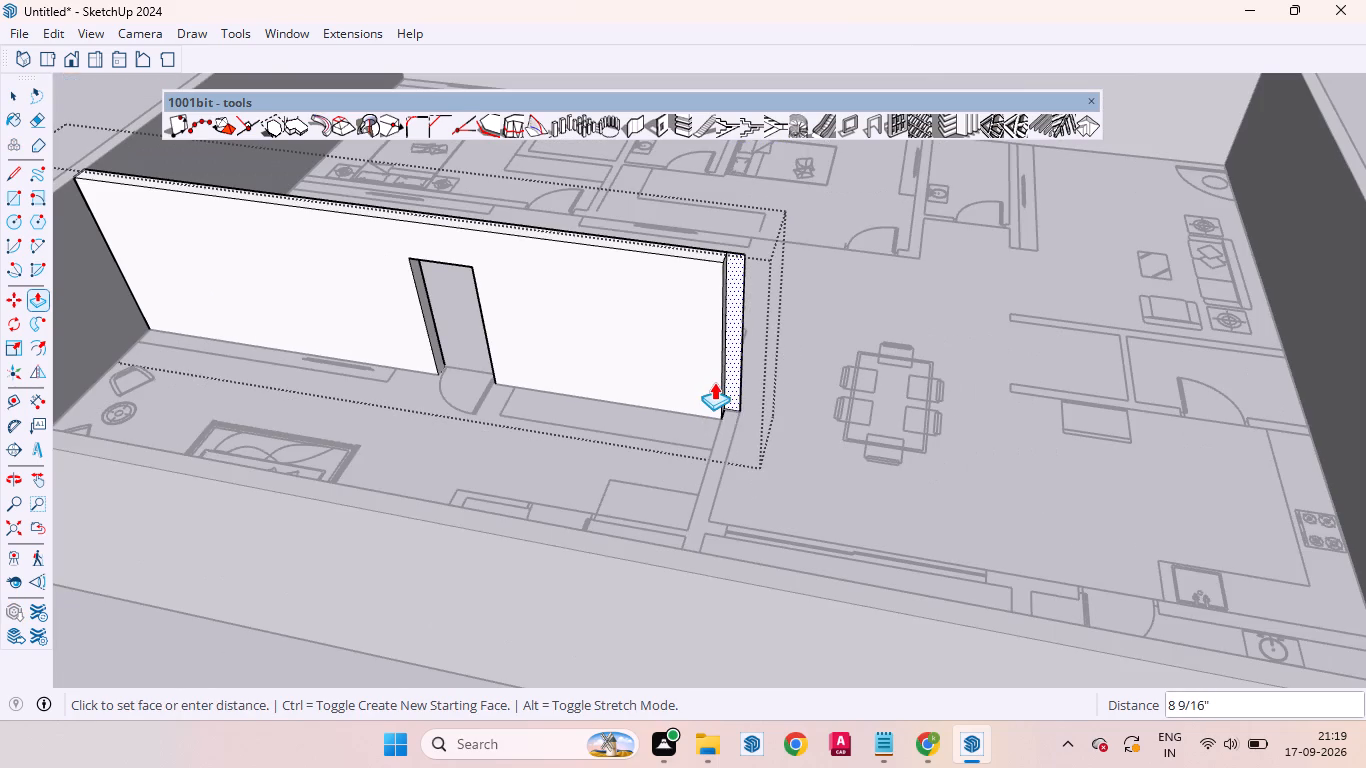
{"action": "middle_click_drag", "start_coordinate": [722, 522], "coordinate": [305, 592]}
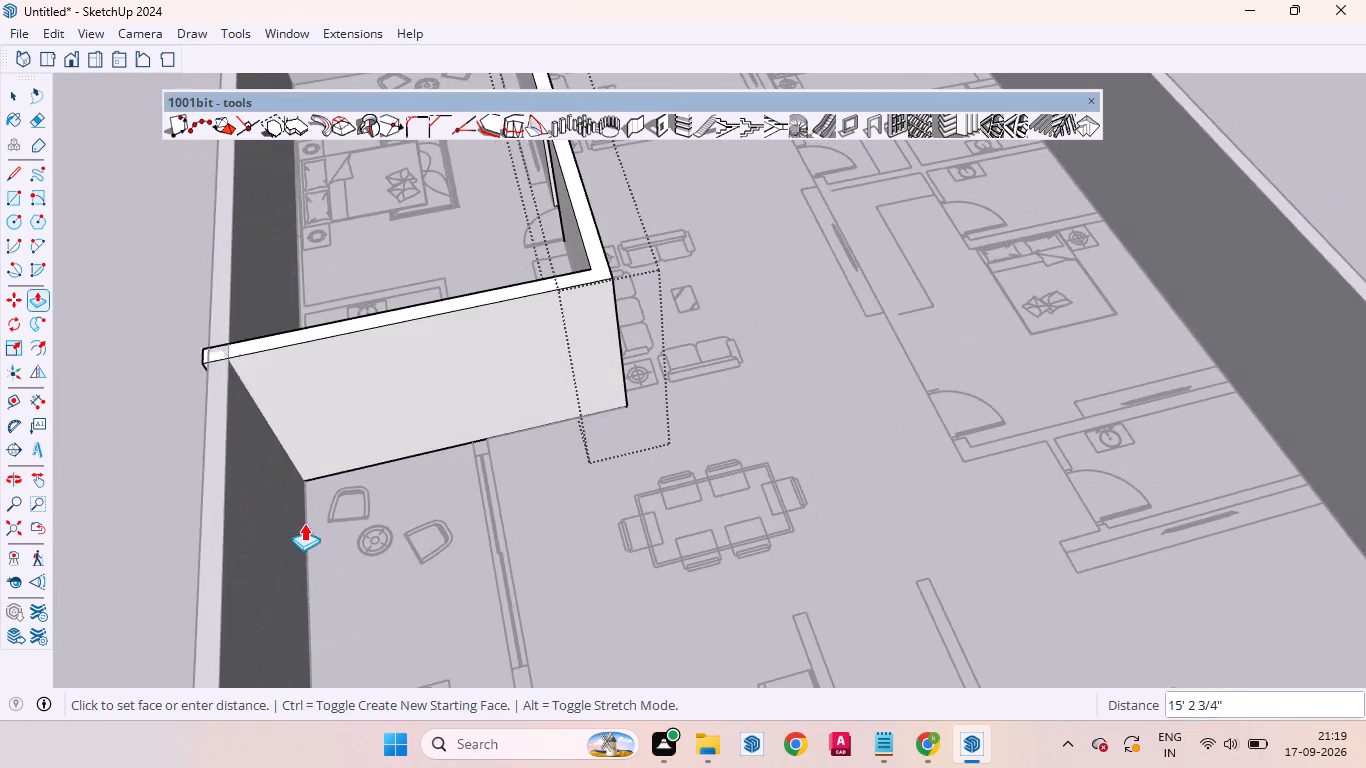
{"action": "scroll", "coordinate": [341, 492], "scroll_direction": "up", "scroll_amount": 4}
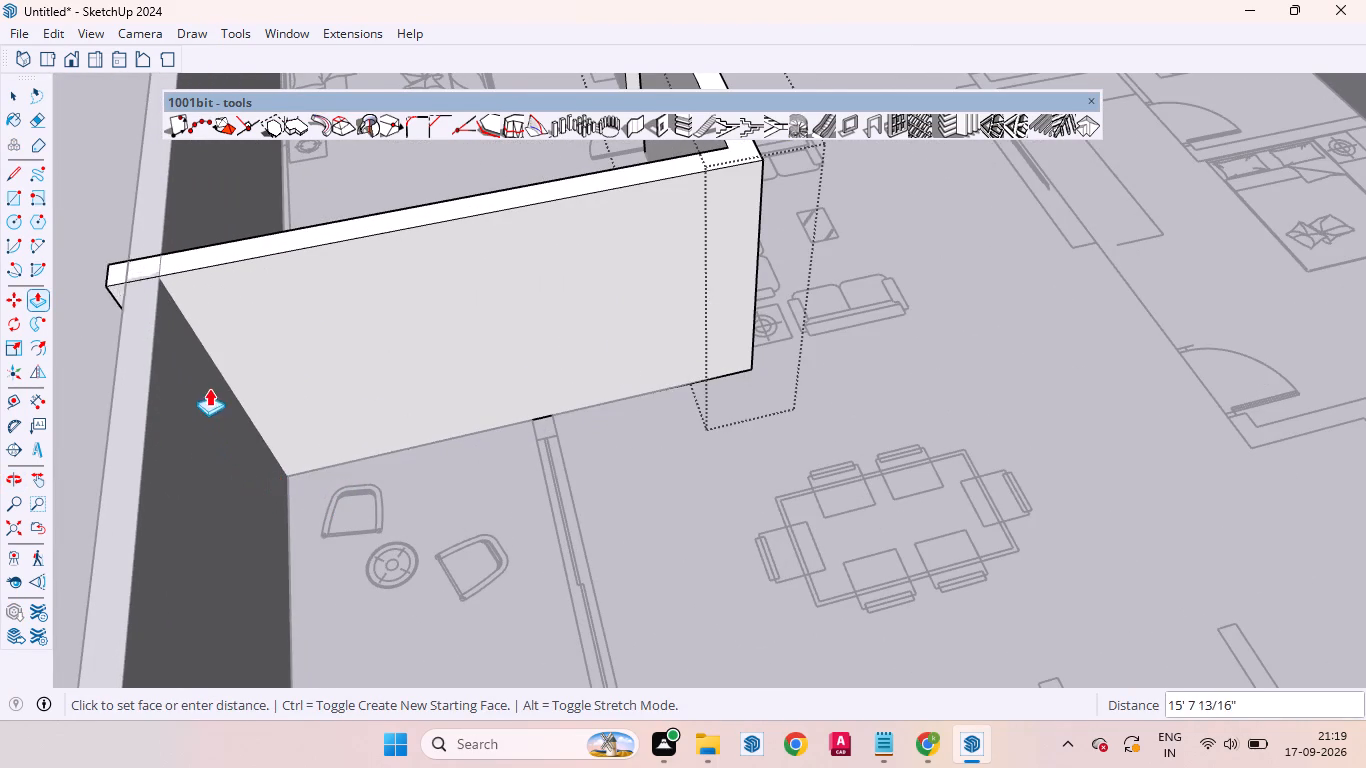
{"action": "left_click", "coordinate": [154, 296]}
{"action": "scroll", "coordinate": [435, 414], "scroll_direction": "down", "scroll_amount": 6}
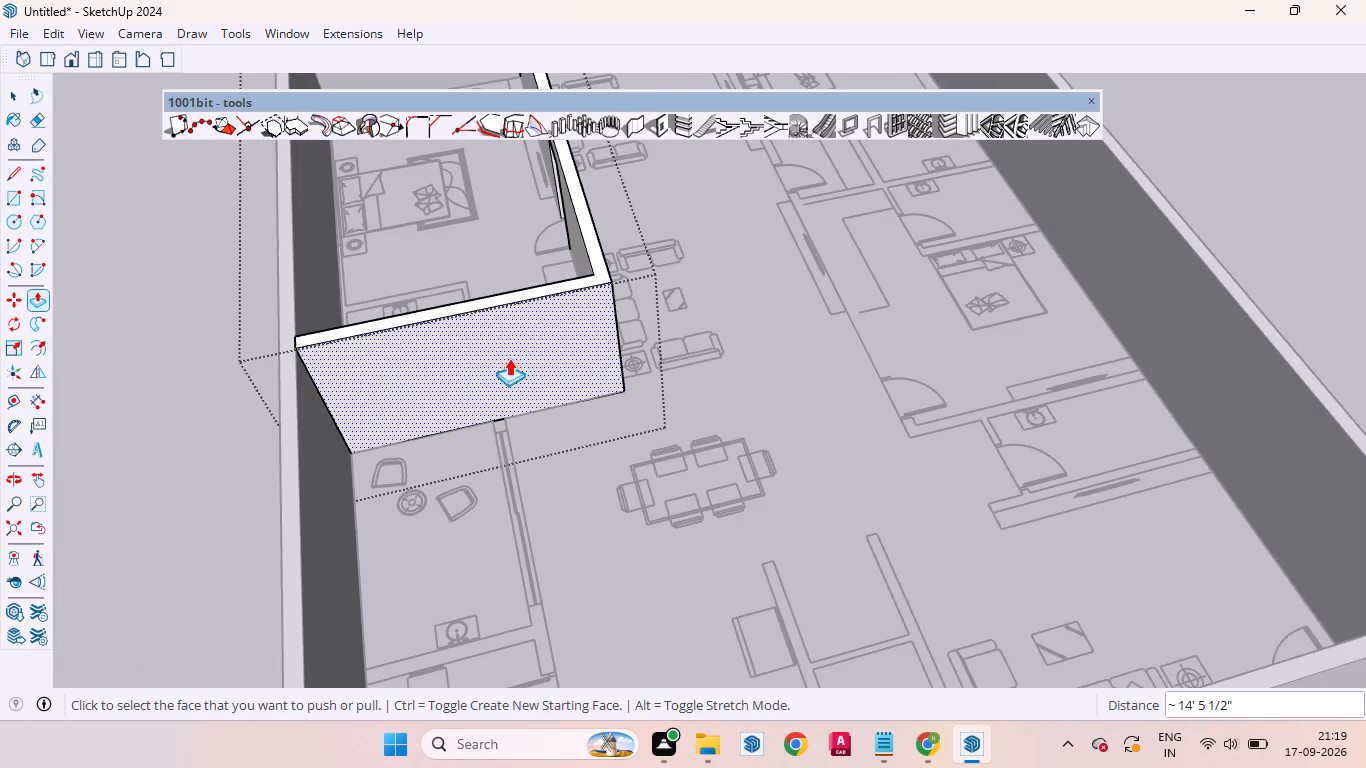
Copy the vertical edge at the bedroom's inner corner 6' 9" along the cross wall to the bathroom partition's near line.
{"action": "scroll", "coordinate": [581, 247], "scroll_direction": "down", "scroll_amount": 6}
{"action": "scroll", "coordinate": [545, 213], "scroll_direction": "up", "scroll_amount": 5}
{"action": "scroll", "coordinate": [594, 400], "scroll_direction": "down", "scroll_amount": 7}
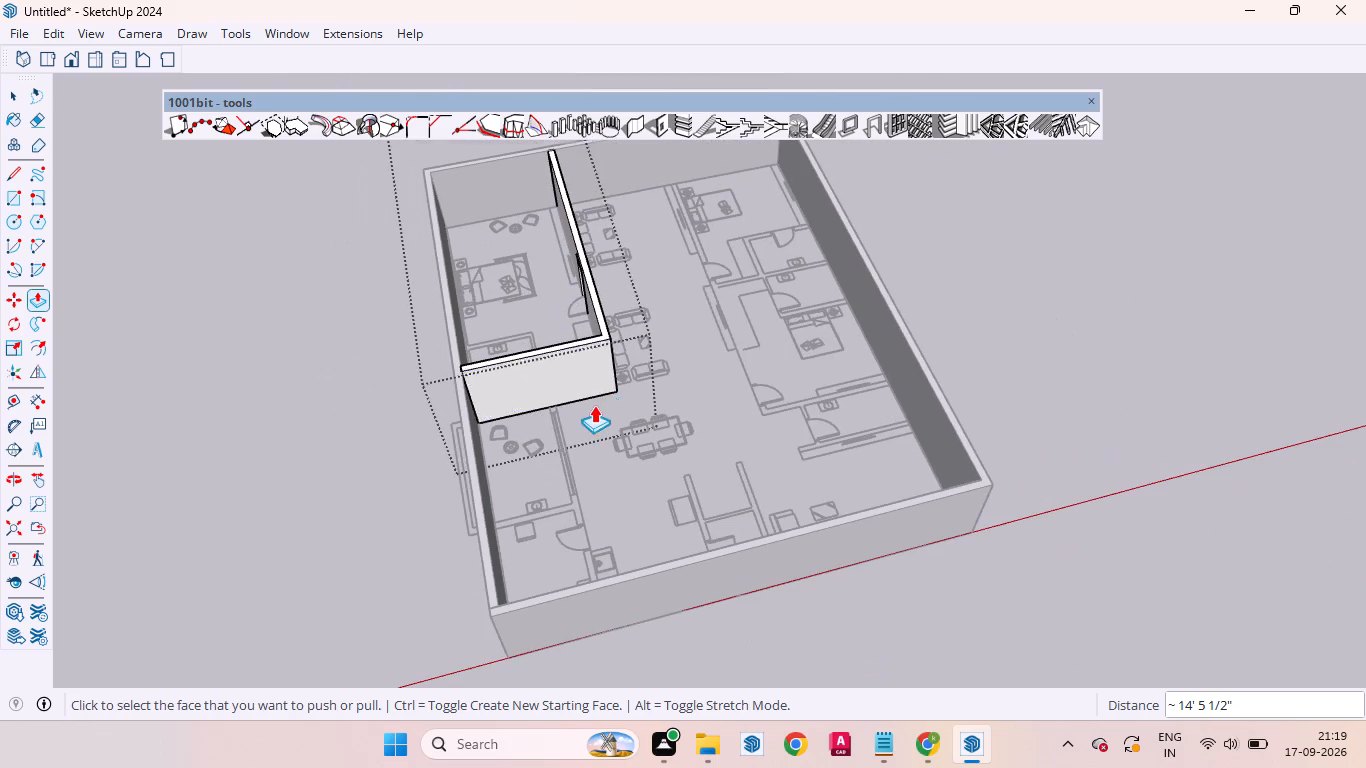
{"action": "scroll", "coordinate": [495, 252], "scroll_direction": "up", "scroll_amount": 12}
{"action": "scroll", "coordinate": [655, 321], "scroll_direction": "up", "scroll_amount": 1}
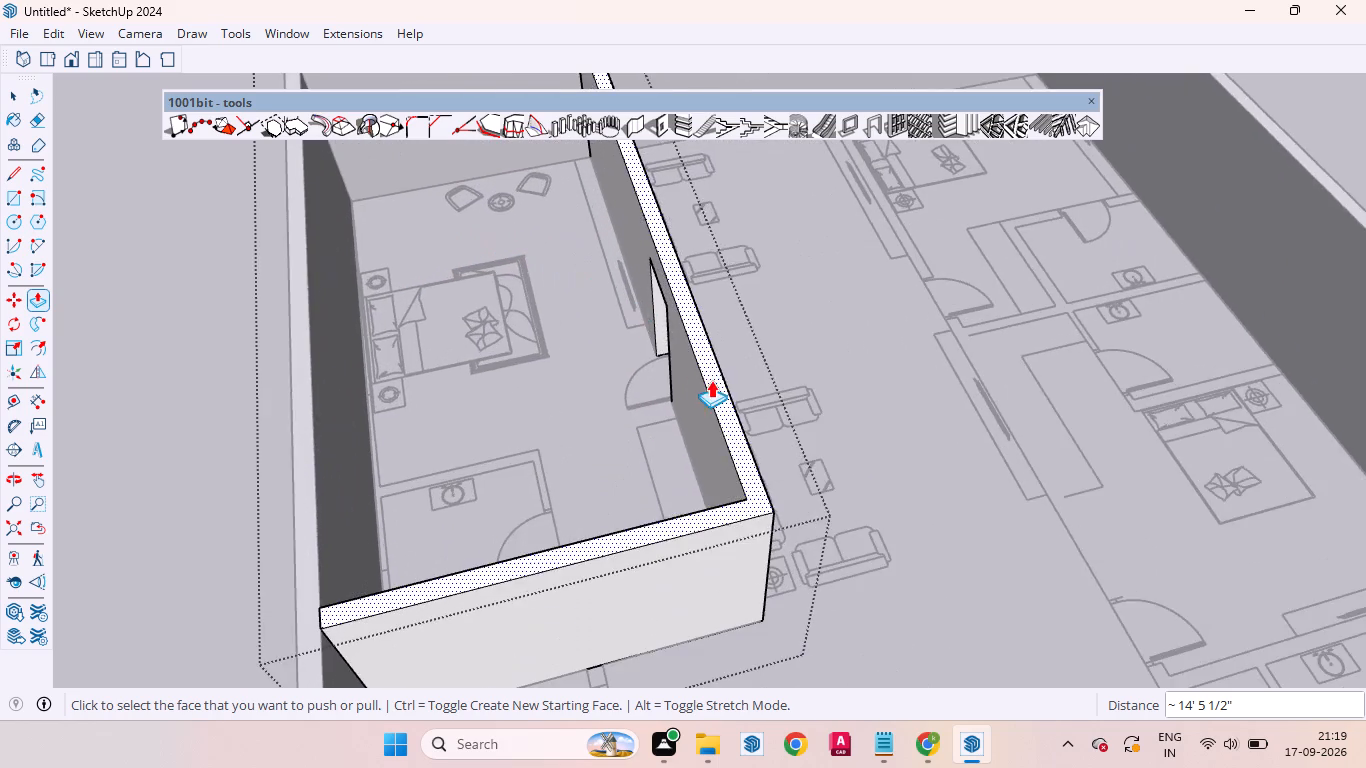
{"action": "middle_click_drag", "start_coordinate": [711, 381], "coordinate": [325, 447]}
{"action": "scroll", "coordinate": [556, 230], "scroll_direction": "up", "scroll_amount": 6}
{"action": "scroll", "coordinate": [580, 393], "scroll_direction": "up", "scroll_amount": 1}
{"action": "middle_click_drag", "start_coordinate": [575, 403], "coordinate": [414, 520]}
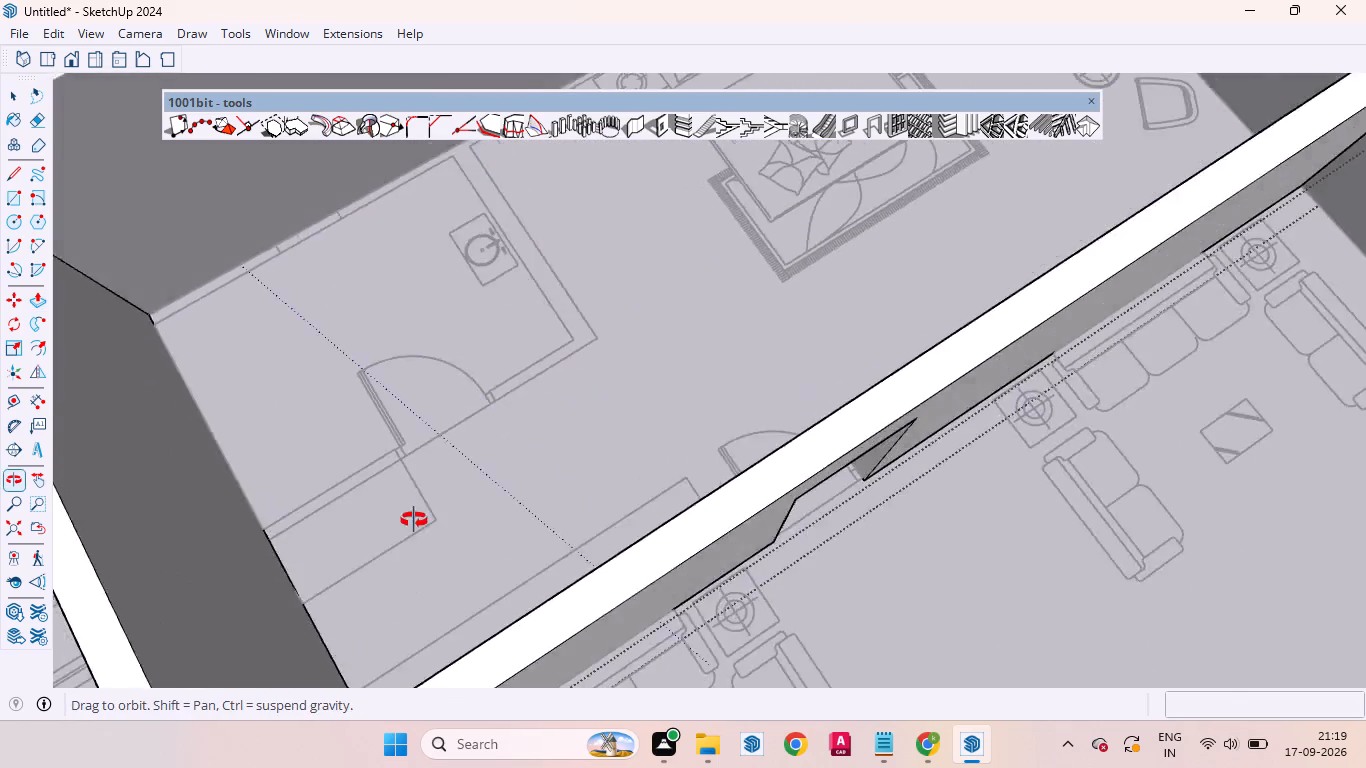
{"action": "middle_click_drag", "start_coordinate": [414, 520], "coordinate": [262, 503]}
{"action": "scroll", "coordinate": [352, 268], "scroll_direction": "up", "scroll_amount": 5}
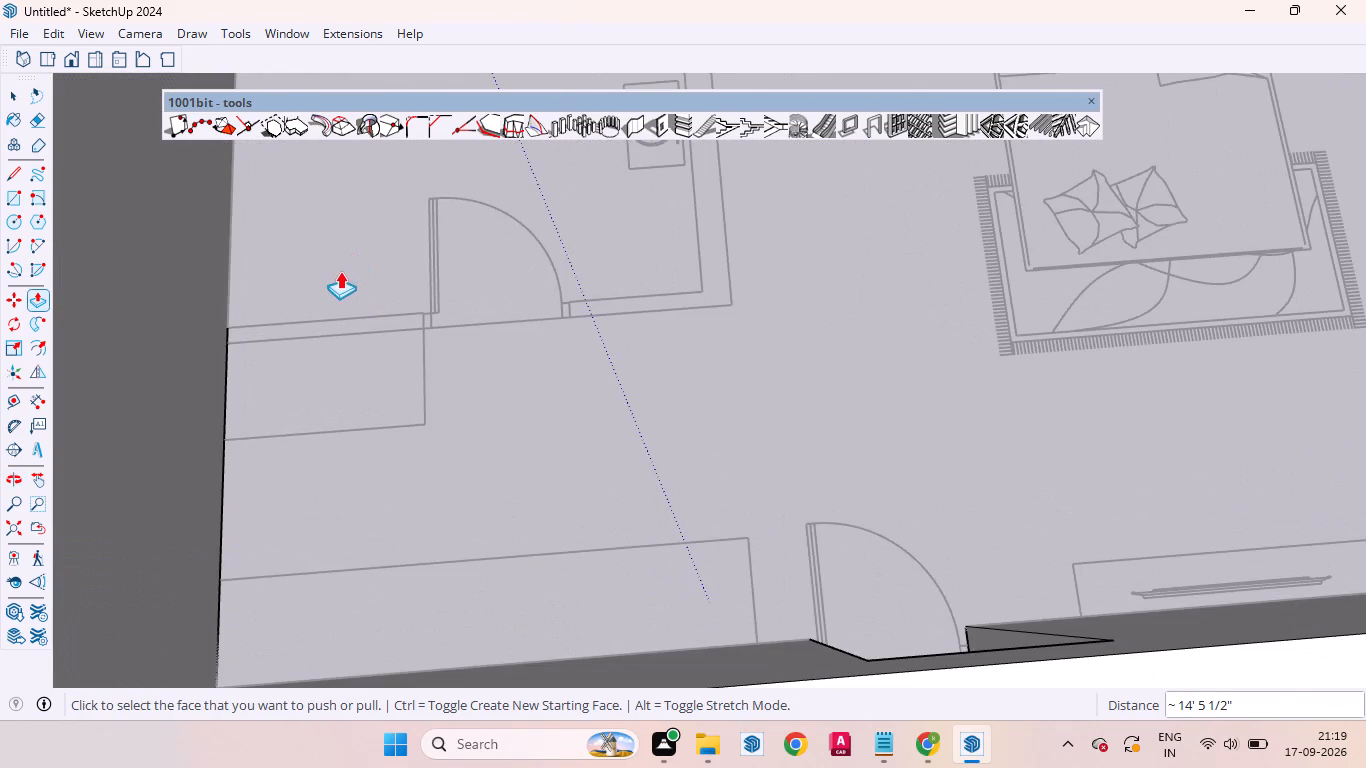
{"action": "scroll", "coordinate": [251, 330], "scroll_direction": "up", "scroll_amount": 4}
{"action": "scroll", "coordinate": [417, 441], "scroll_direction": "down", "scroll_amount": 12}
{"action": "scroll", "coordinate": [352, 420], "scroll_direction": "up", "scroll_amount": 1}
{"action": "scroll", "coordinate": [352, 421], "scroll_direction": "down", "scroll_amount": 1}
{"action": "scroll", "coordinate": [352, 422], "scroll_direction": "up", "scroll_amount": 1}
{"action": "scroll", "coordinate": [362, 411], "scroll_direction": "down", "scroll_amount": 6}
{"action": "middle_click_drag", "start_coordinate": [479, 439], "coordinate": [449, 463]}
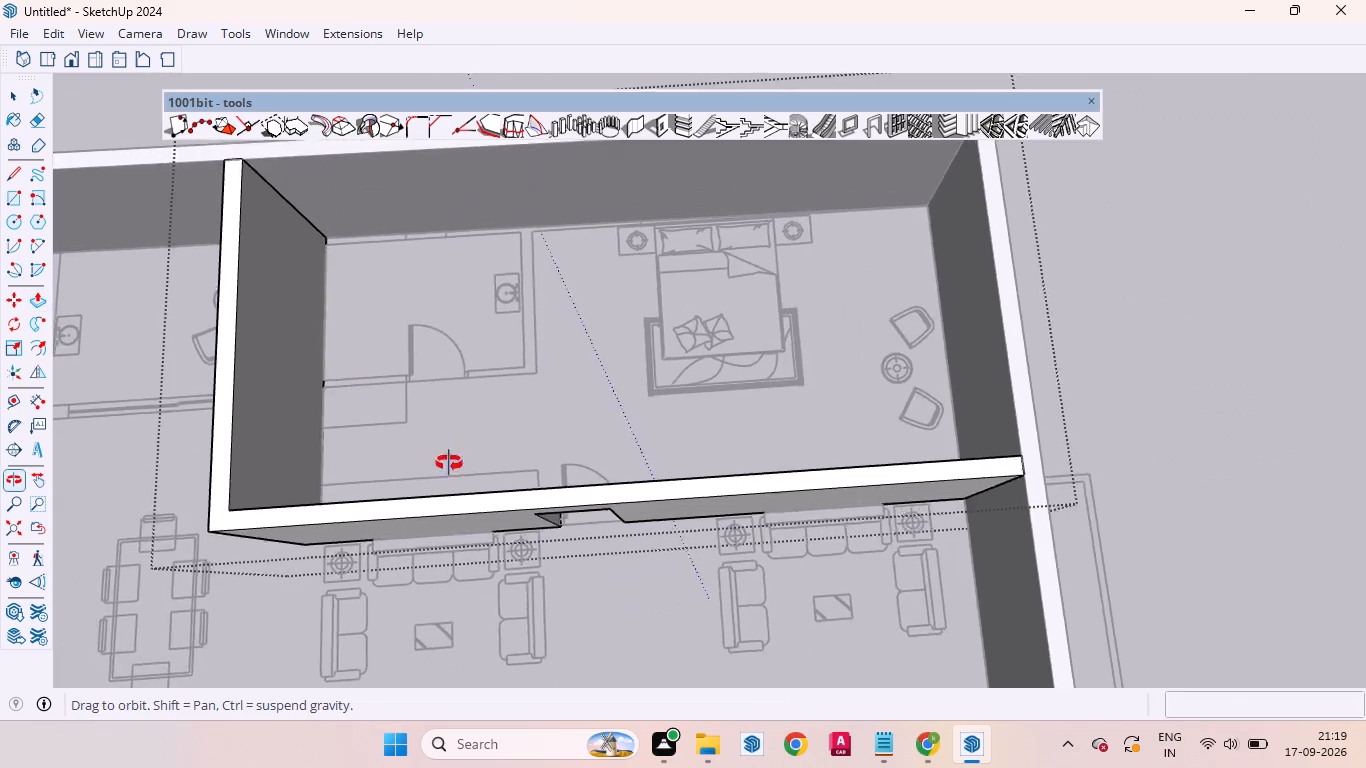
{"action": "middle_click_drag", "start_coordinate": [449, 463], "coordinate": [0, 452]}
{"action": "scroll", "coordinate": [356, 559], "scroll_direction": "down", "scroll_amount": 13}
{"action": "scroll", "coordinate": [425, 346], "scroll_direction": "up", "scroll_amount": 15}
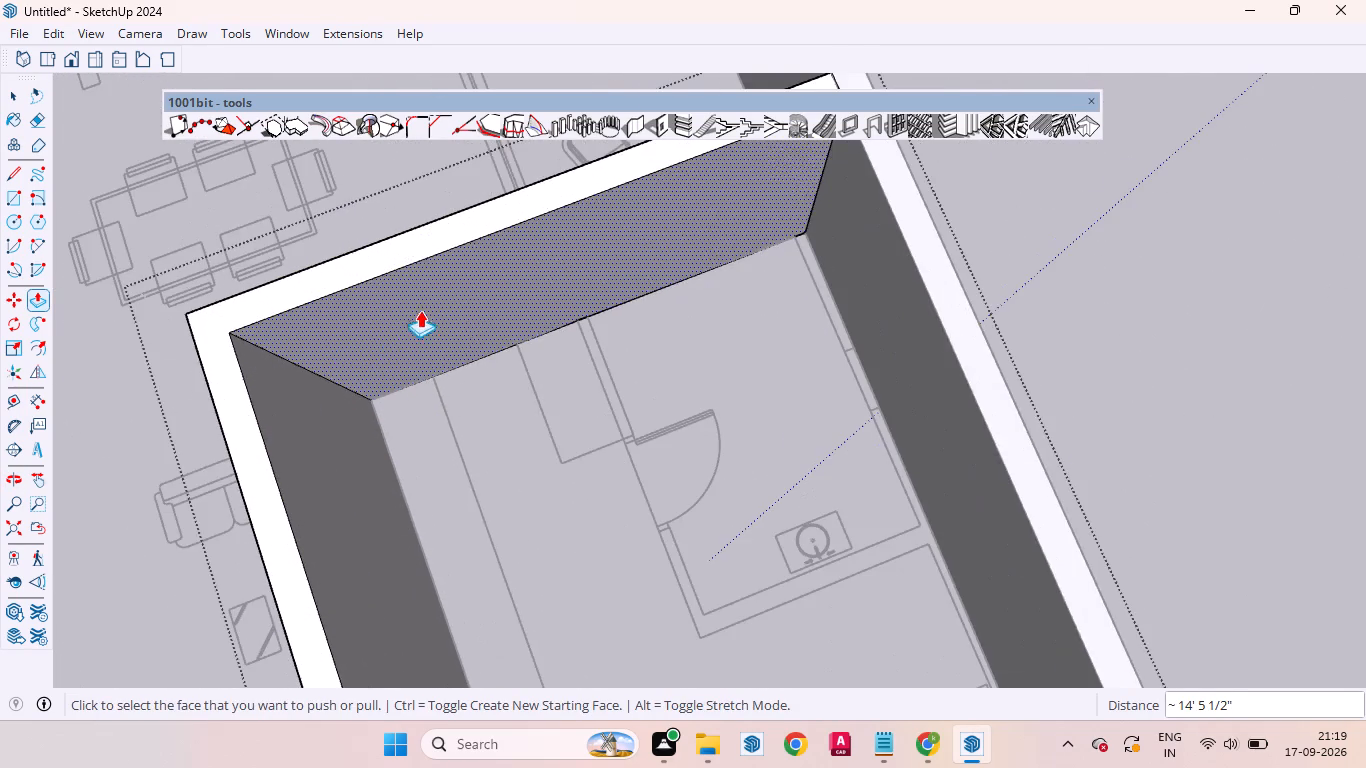
{"action": "middle_click_drag", "start_coordinate": [478, 461], "coordinate": [291, 349]}
{"action": "scroll", "coordinate": [410, 277], "scroll_direction": "up", "scroll_amount": 8}
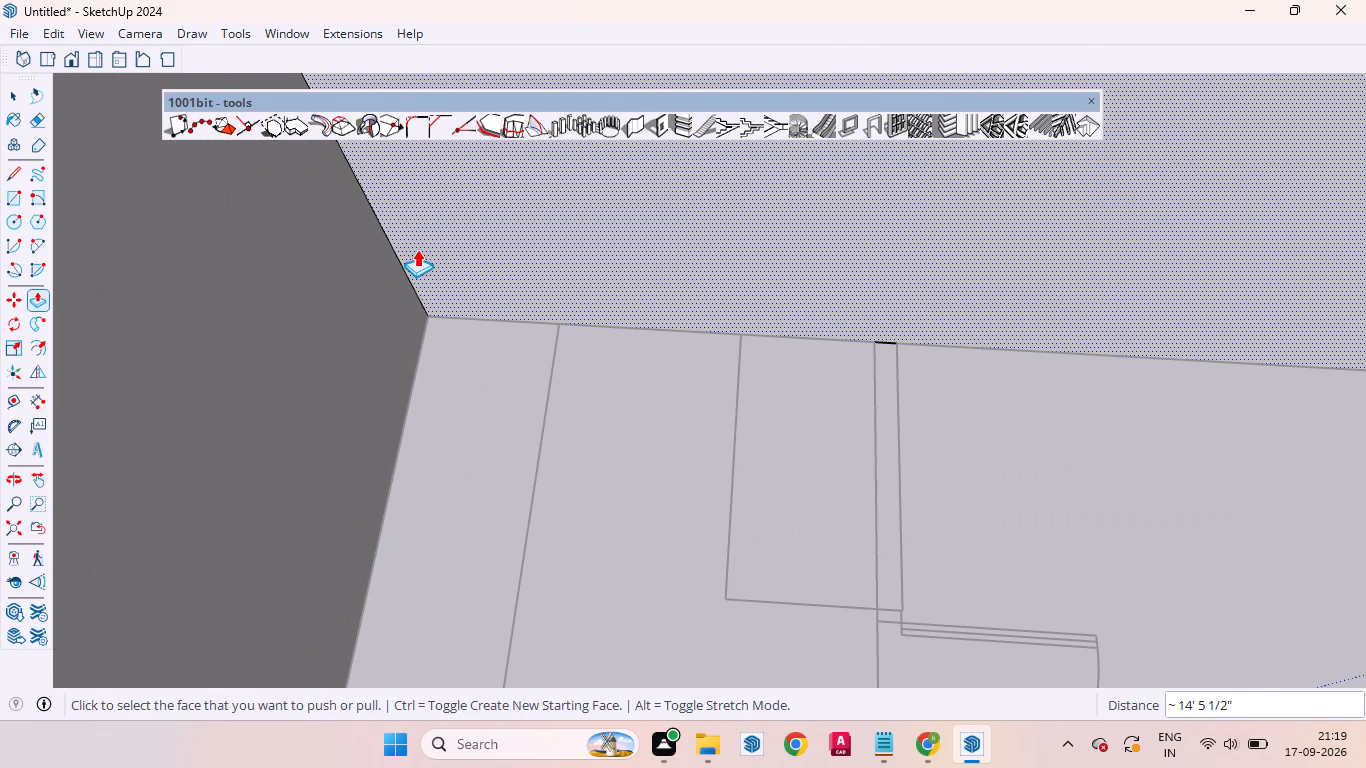
{"action": "key", "text": "space"}
{"action": "left_click", "coordinate": [397, 261]}
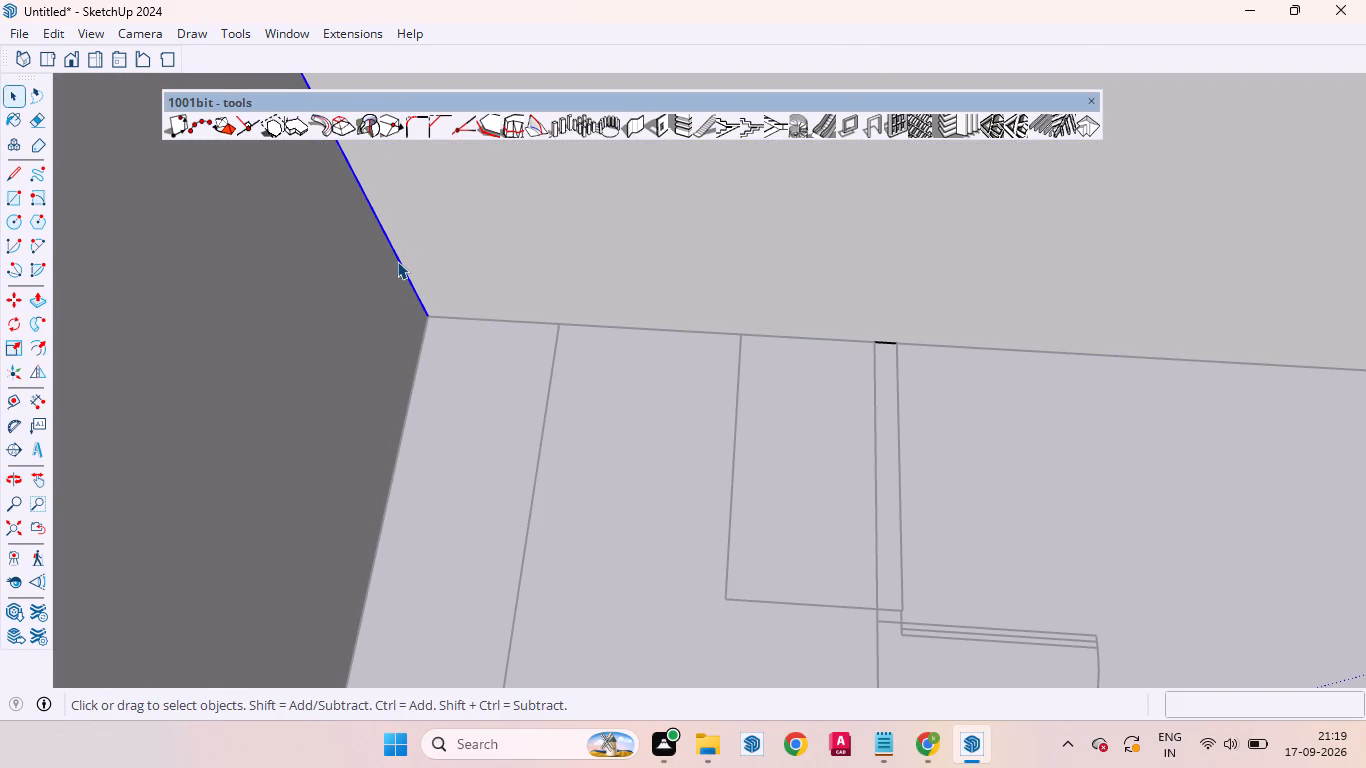
{"action": "key", "text": "m"}
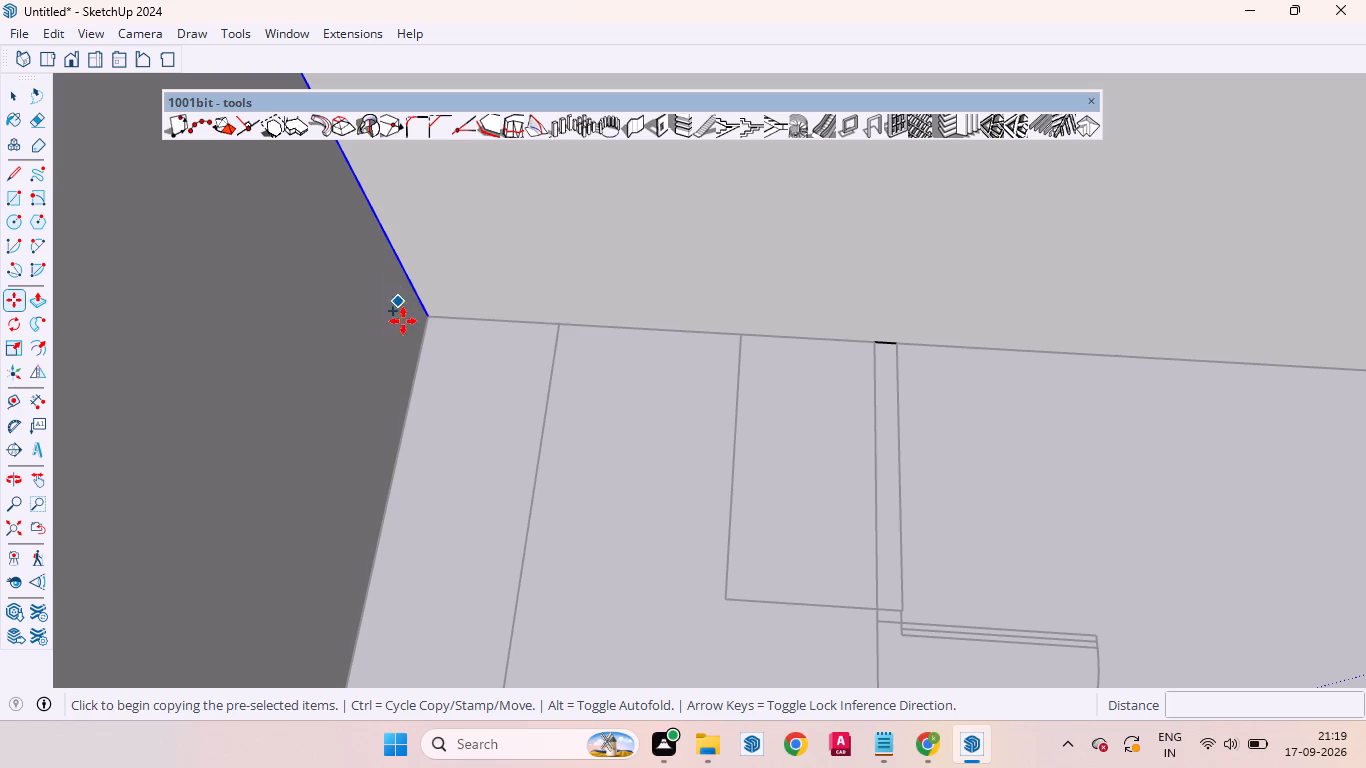
{"action": "left_click", "coordinate": [427, 319]}
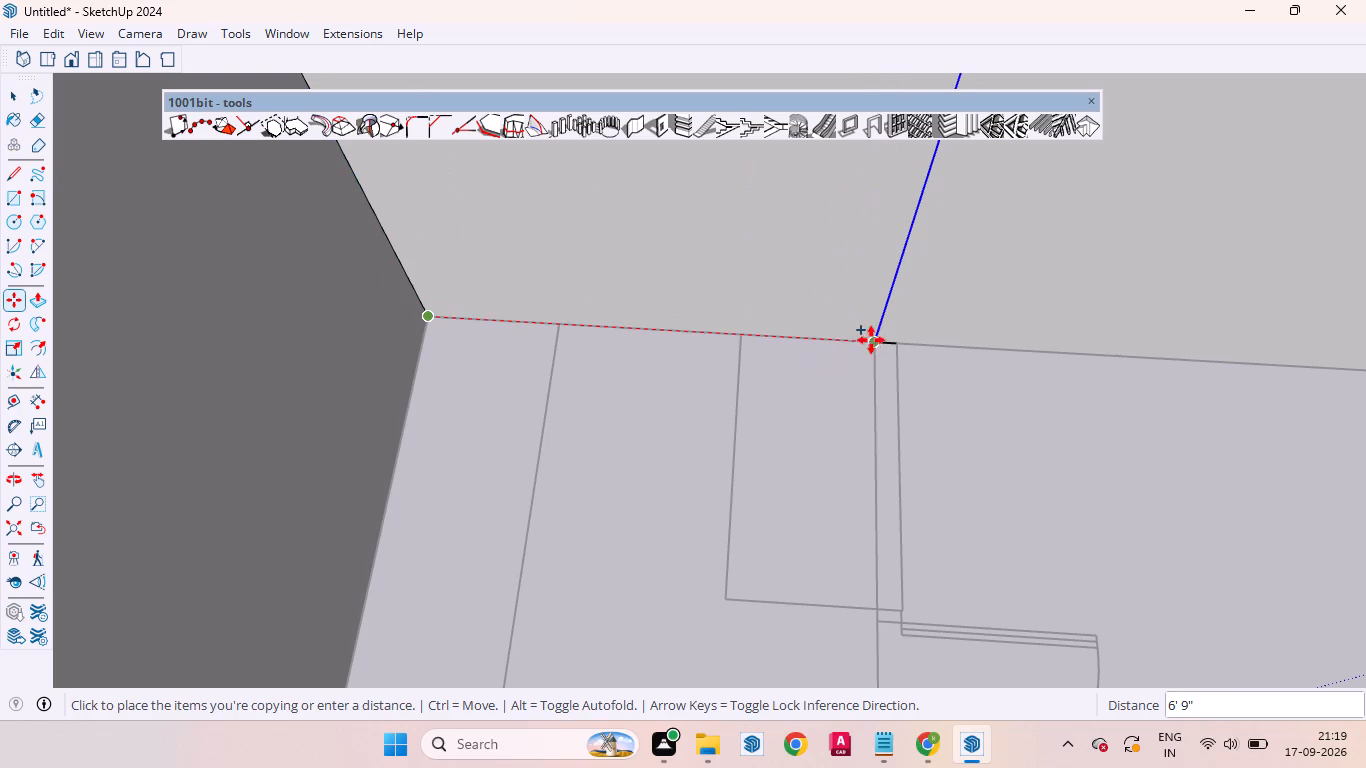
{"action": "left_click", "coordinate": [875, 343]}
Copy the new vertical edge 4" further along the cross wall to mark the bathroom partition's thickness.
{"action": "scroll", "coordinate": [571, 316], "scroll_direction": "down", "scroll_amount": 6}
{"action": "scroll", "coordinate": [784, 318], "scroll_direction": "up", "scroll_amount": 7}
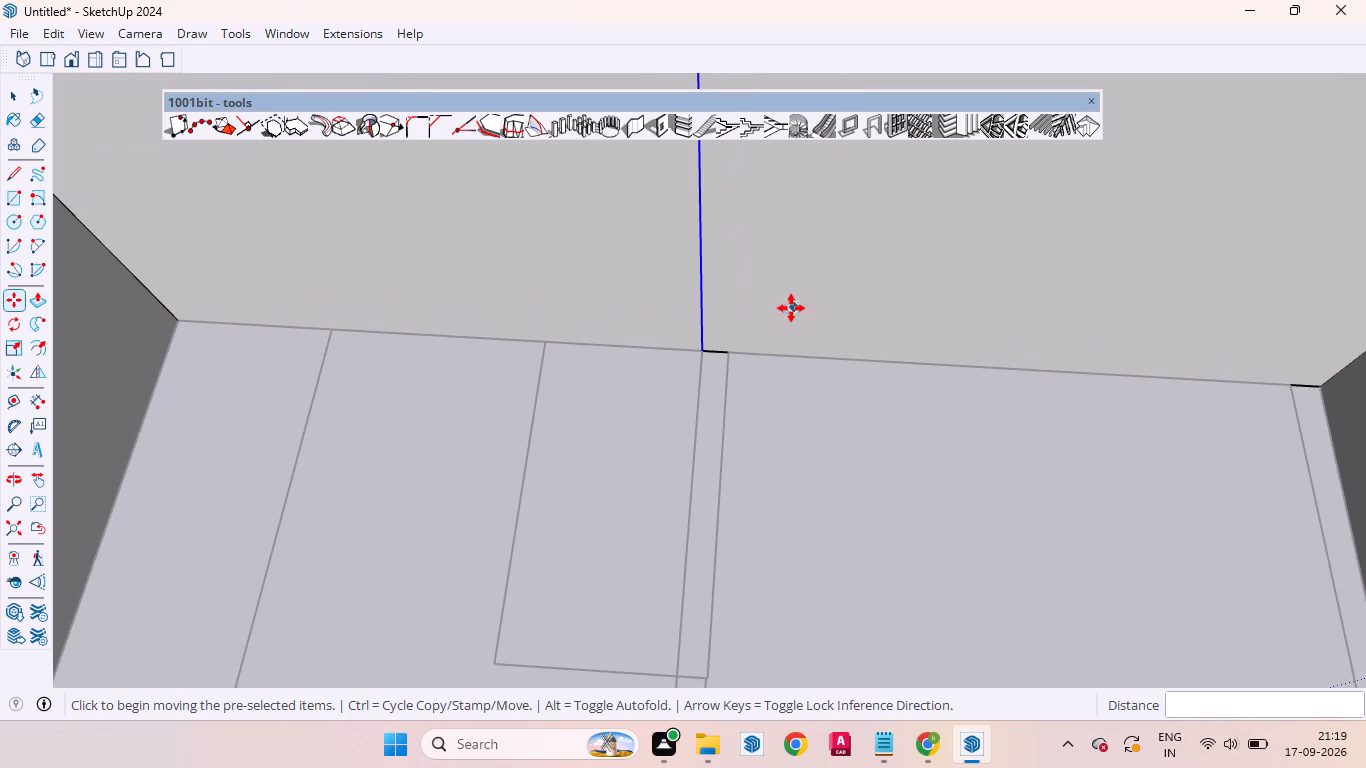
{"action": "key", "text": "m"}
{"action": "left_click", "coordinate": [700, 348]}
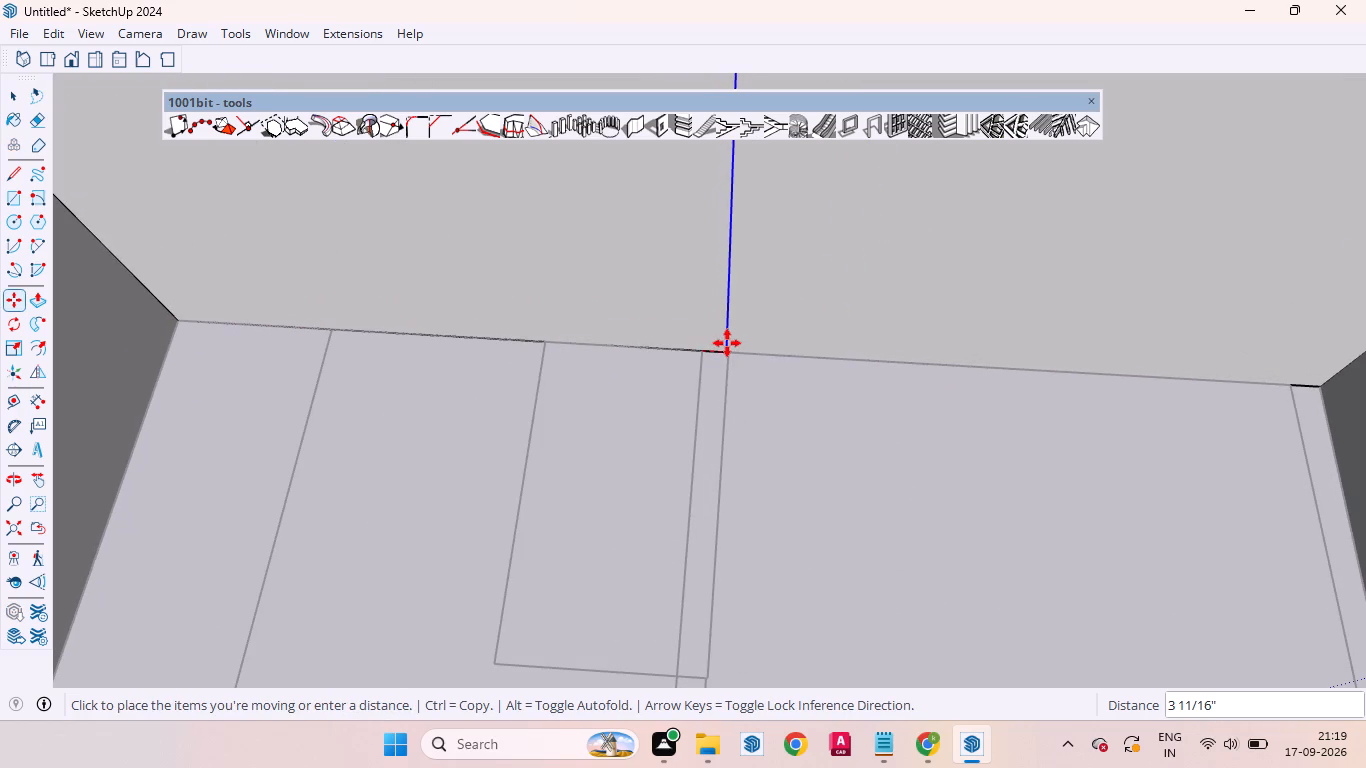
{"action": "left_click", "coordinate": [734, 351]}
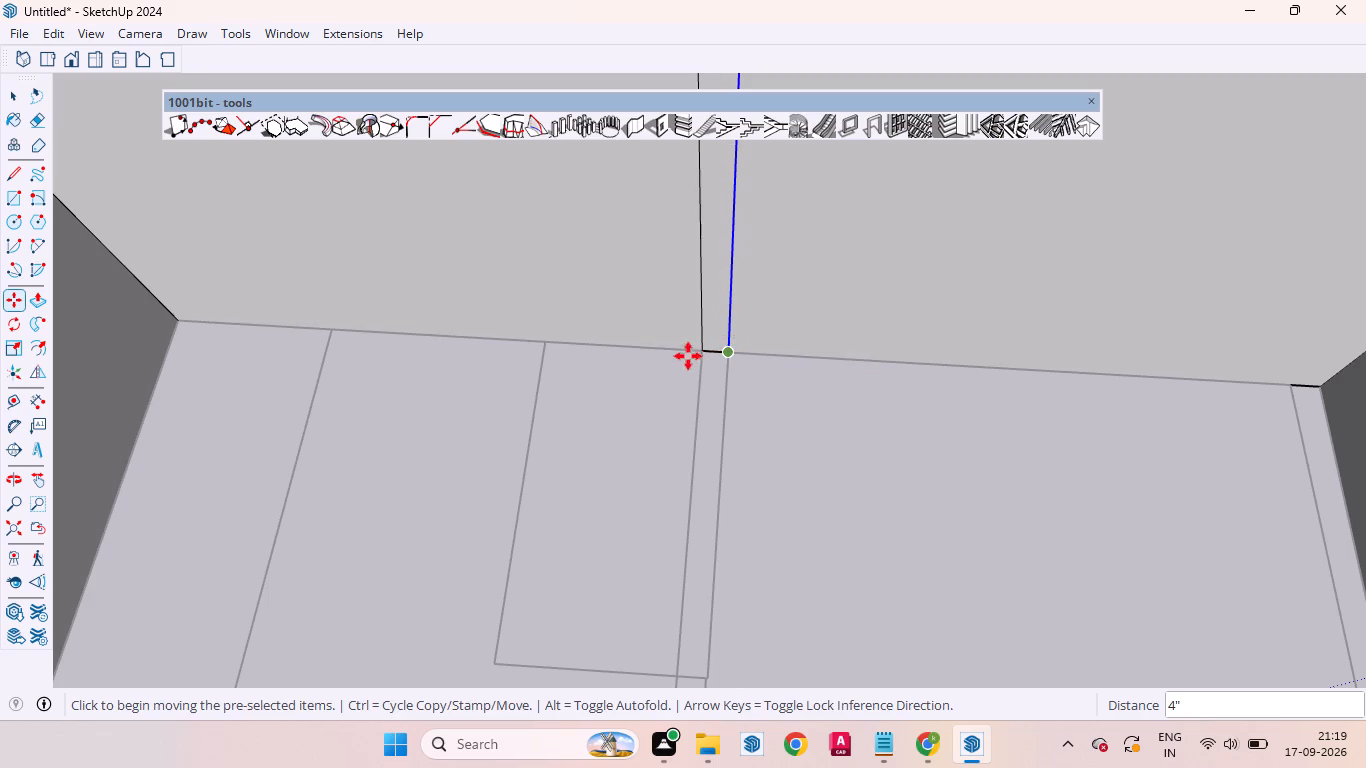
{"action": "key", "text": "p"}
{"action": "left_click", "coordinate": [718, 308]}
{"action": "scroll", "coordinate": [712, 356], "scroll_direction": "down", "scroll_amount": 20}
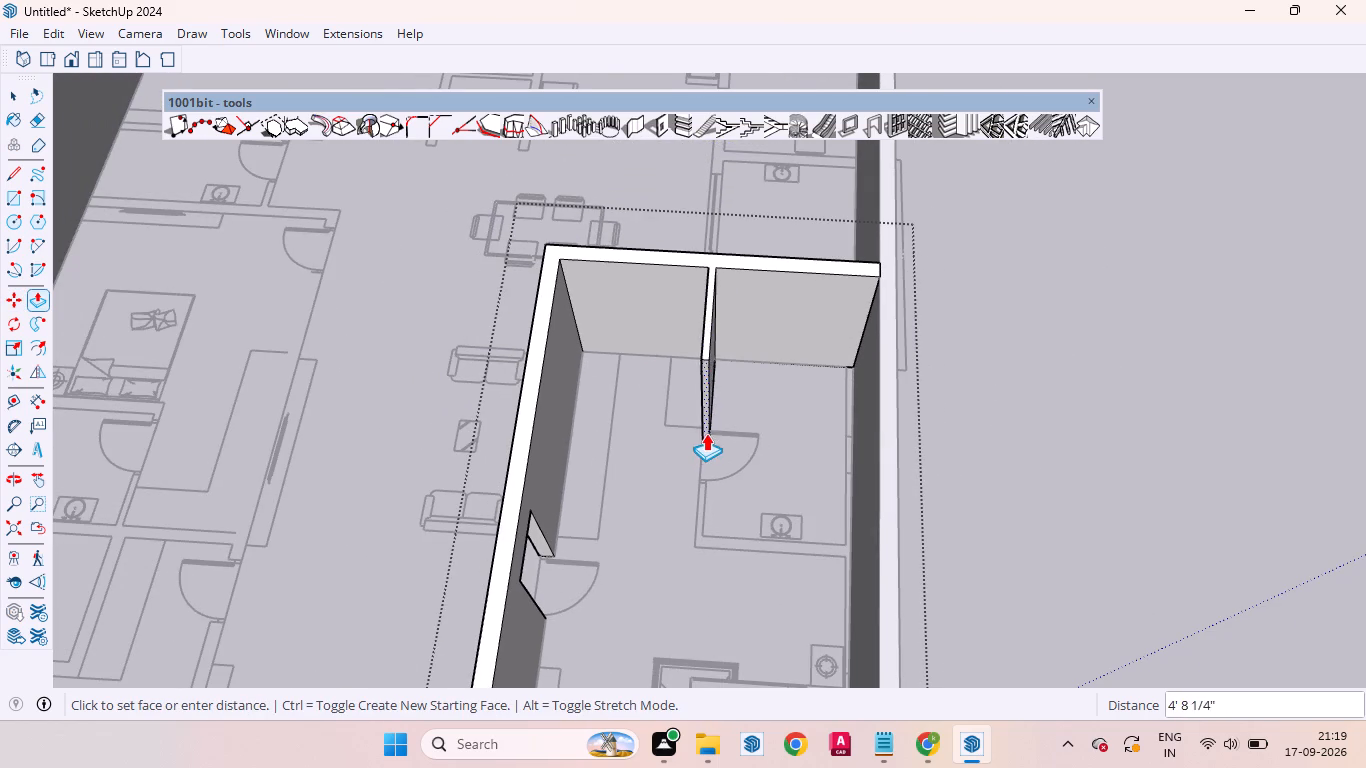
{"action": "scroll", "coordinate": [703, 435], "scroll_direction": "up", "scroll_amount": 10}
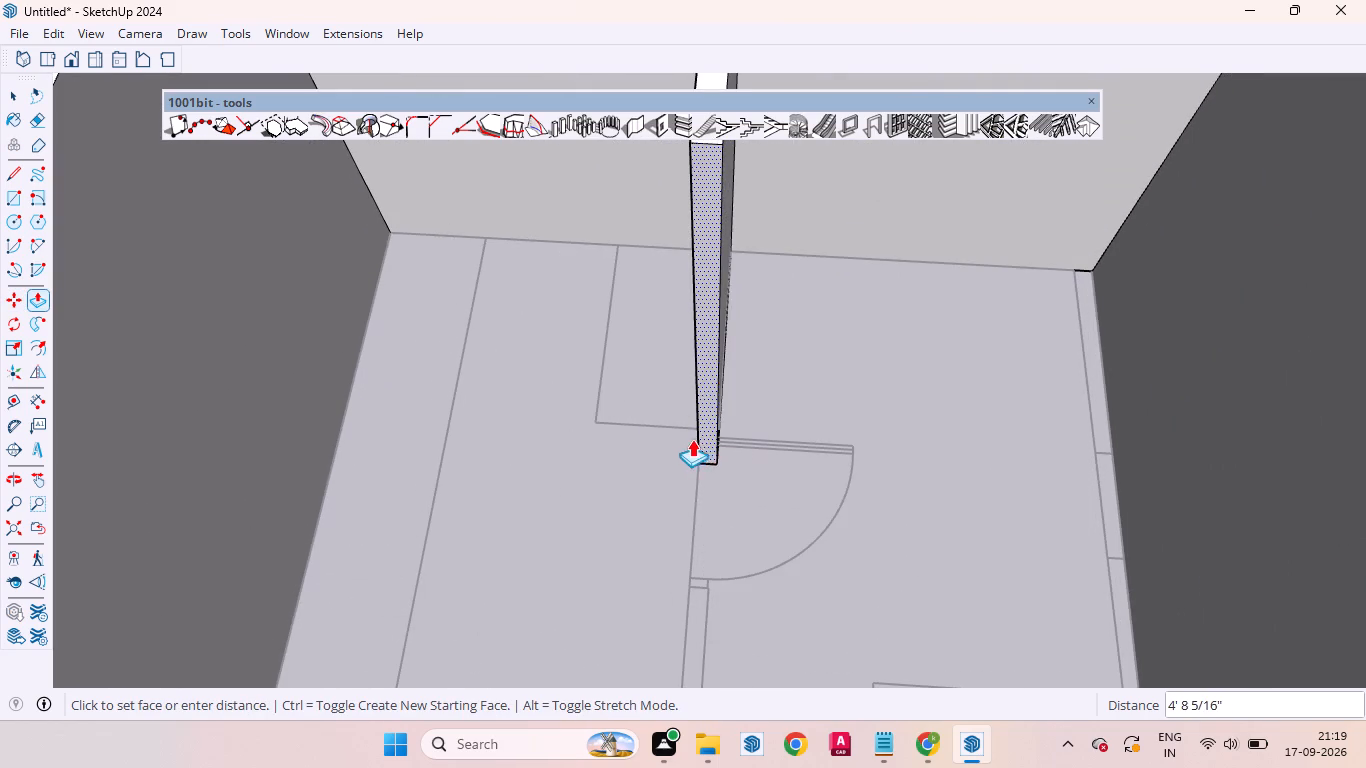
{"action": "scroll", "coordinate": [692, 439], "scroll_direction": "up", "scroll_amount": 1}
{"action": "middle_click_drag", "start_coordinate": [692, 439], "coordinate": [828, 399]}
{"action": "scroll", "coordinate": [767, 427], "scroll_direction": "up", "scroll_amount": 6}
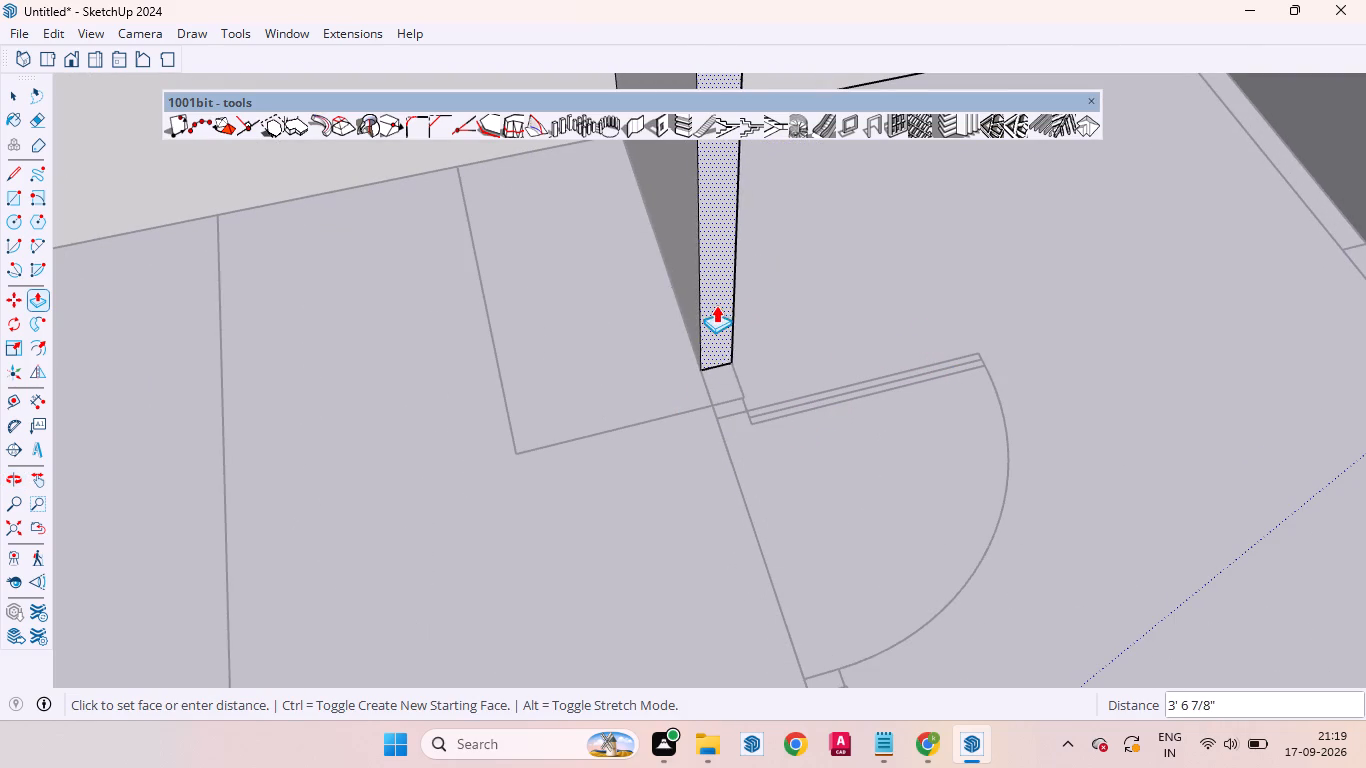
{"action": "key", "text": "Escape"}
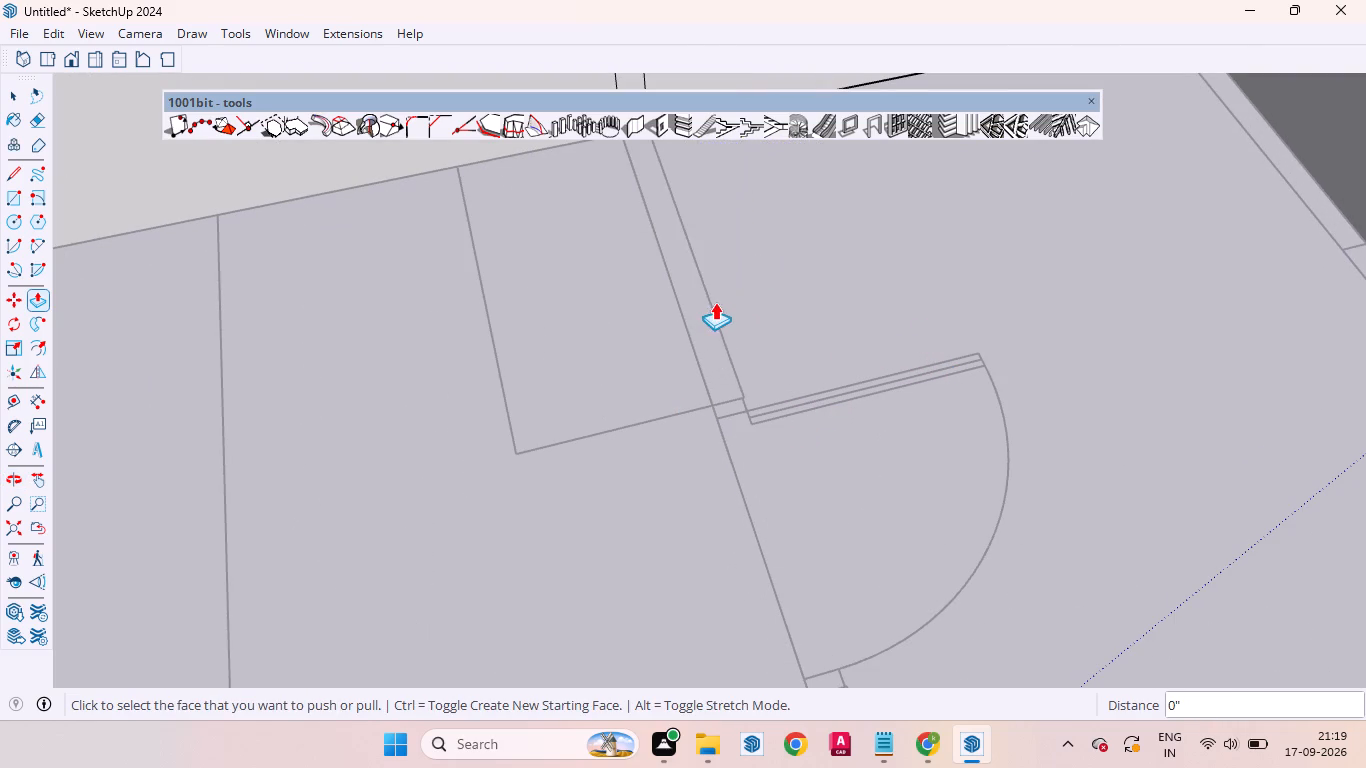
Push/Pull the 4" wide strip 4' out from the cross wall to the bathroom door jamb.
{"action": "left_click", "coordinate": [625, 84]}
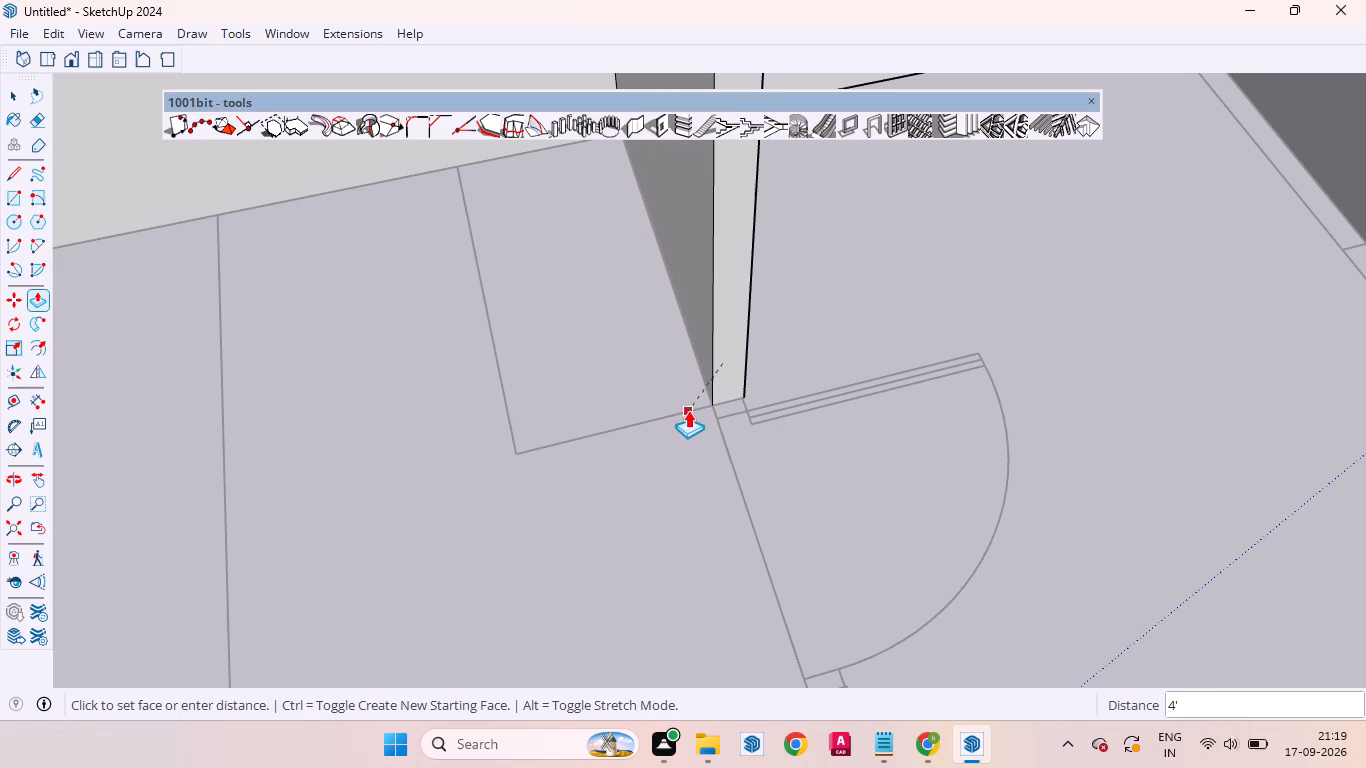
{"action": "left_click", "coordinate": [705, 405]}
Copy the top edge of the bathroom partition's free end 2' down its end face to mark the lintel depth.
{"action": "scroll", "coordinate": [660, 323], "scroll_direction": "down", "scroll_amount": 7}
{"action": "scroll", "coordinate": [665, 318], "scroll_direction": "up", "scroll_amount": 1}
{"action": "scroll", "coordinate": [665, 319], "scroll_direction": "down", "scroll_amount": 4}
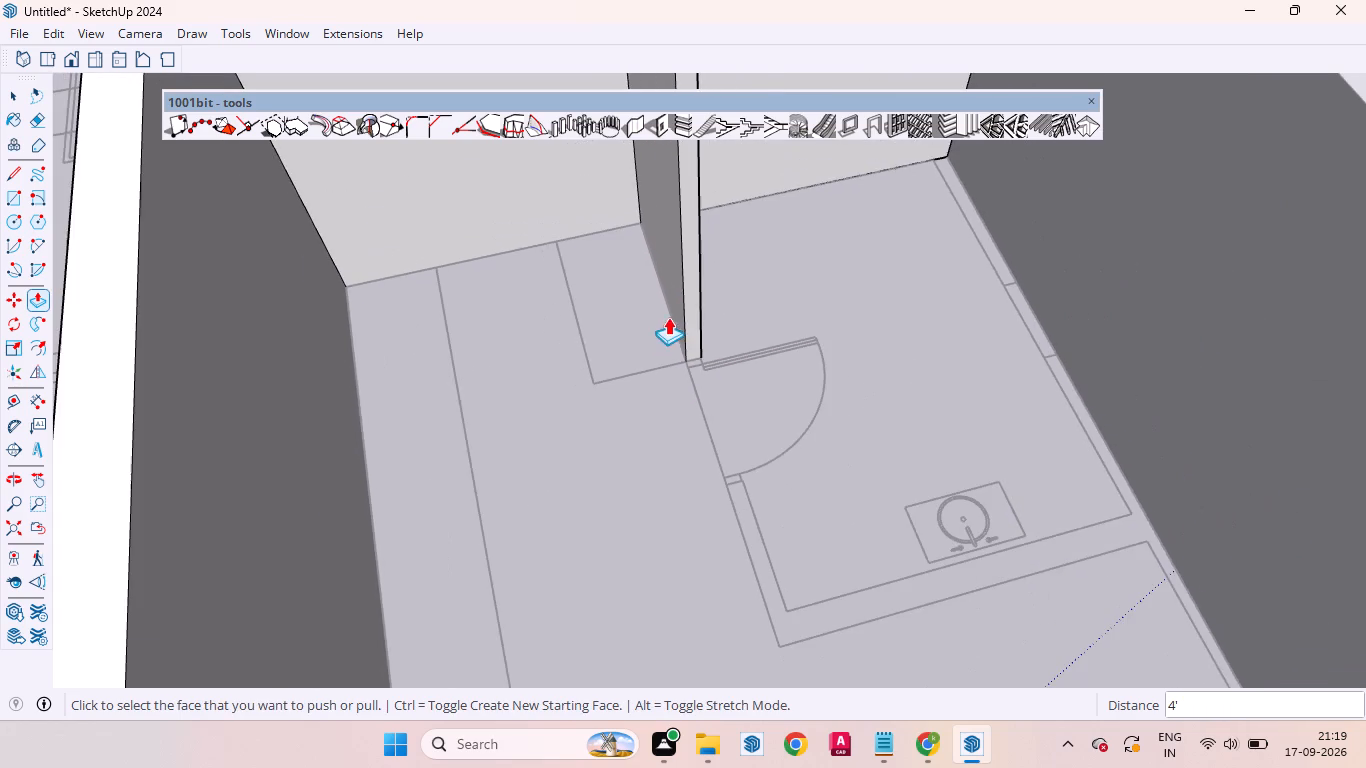
{"action": "scroll", "coordinate": [674, 399], "scroll_direction": "down", "scroll_amount": 7}
{"action": "scroll", "coordinate": [678, 160], "scroll_direction": "up", "scroll_amount": 1}
{"action": "scroll", "coordinate": [678, 160], "scroll_direction": "down", "scroll_amount": 1}
{"action": "scroll", "coordinate": [678, 160], "scroll_direction": "up", "scroll_amount": 12}
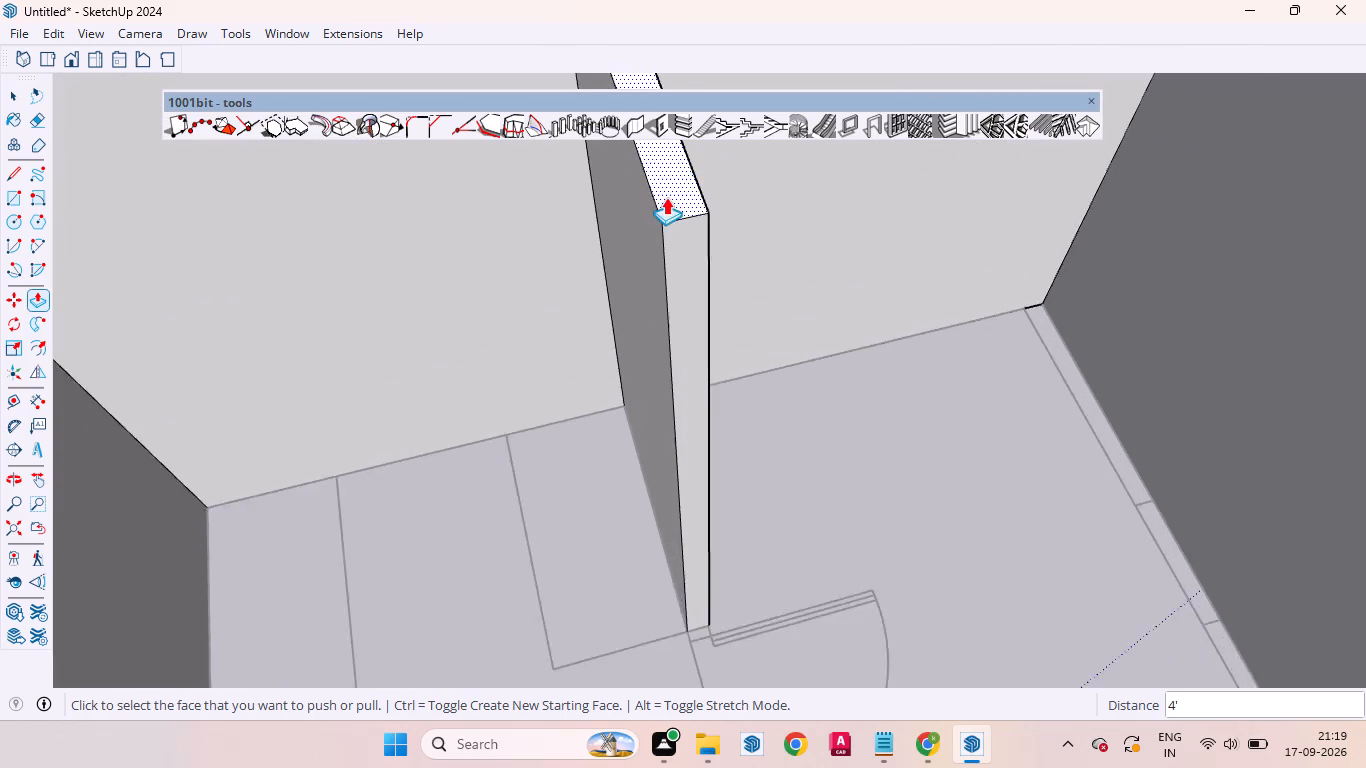
{"action": "scroll", "coordinate": [666, 197], "scroll_direction": "up", "scroll_amount": 6}
{"action": "key", "text": "space"}
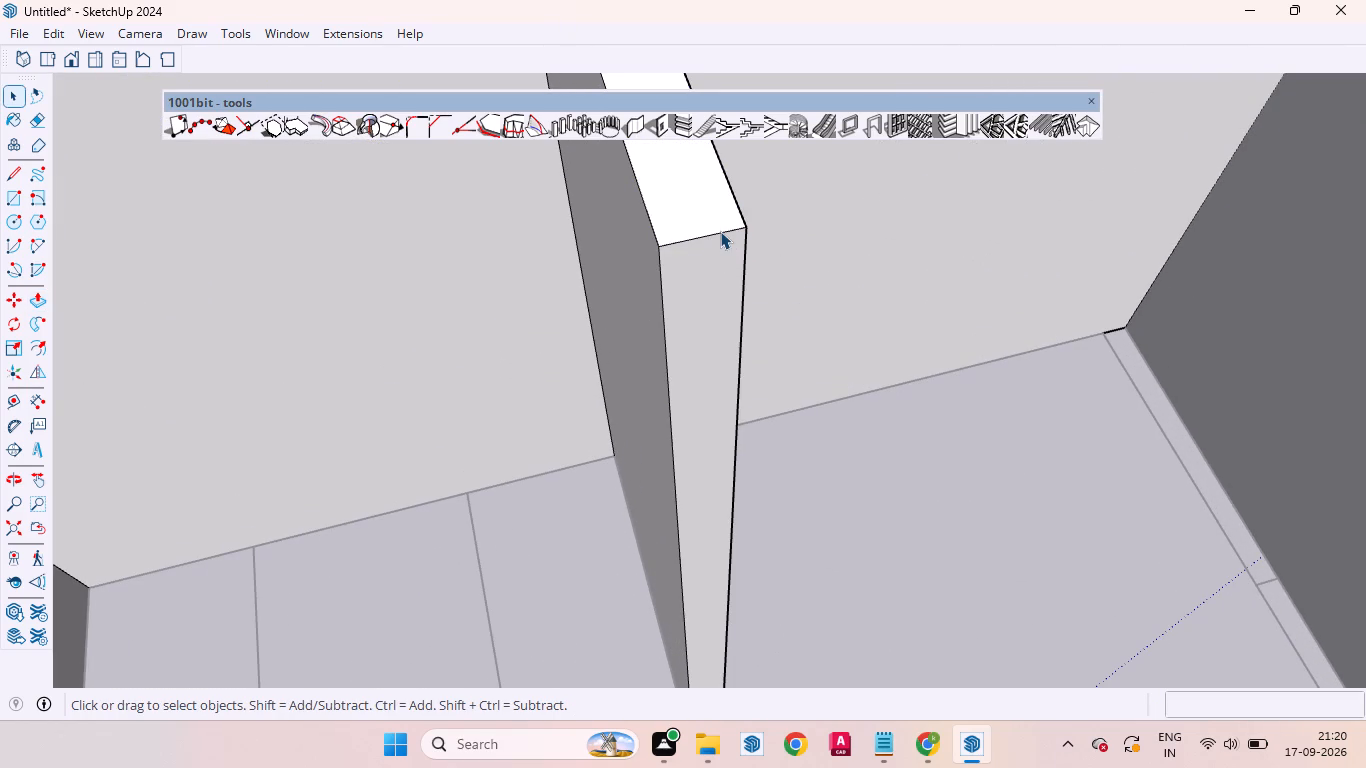
{"action": "left_click", "coordinate": [718, 230]}
{"action": "key", "text": "m"}
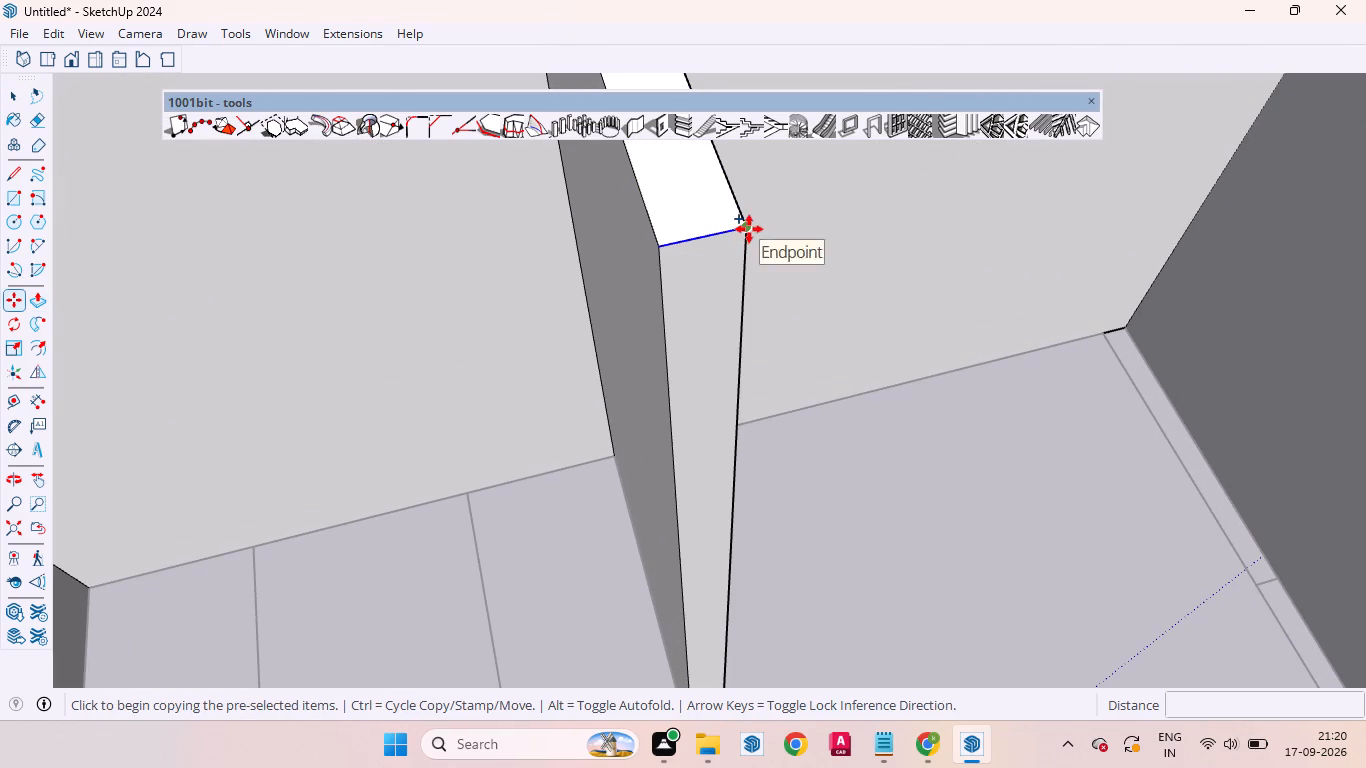
{"action": "left_click", "coordinate": [749, 229]}
{"action": "type", "text": "2'"}
{"action": "key", "text": "Return"}
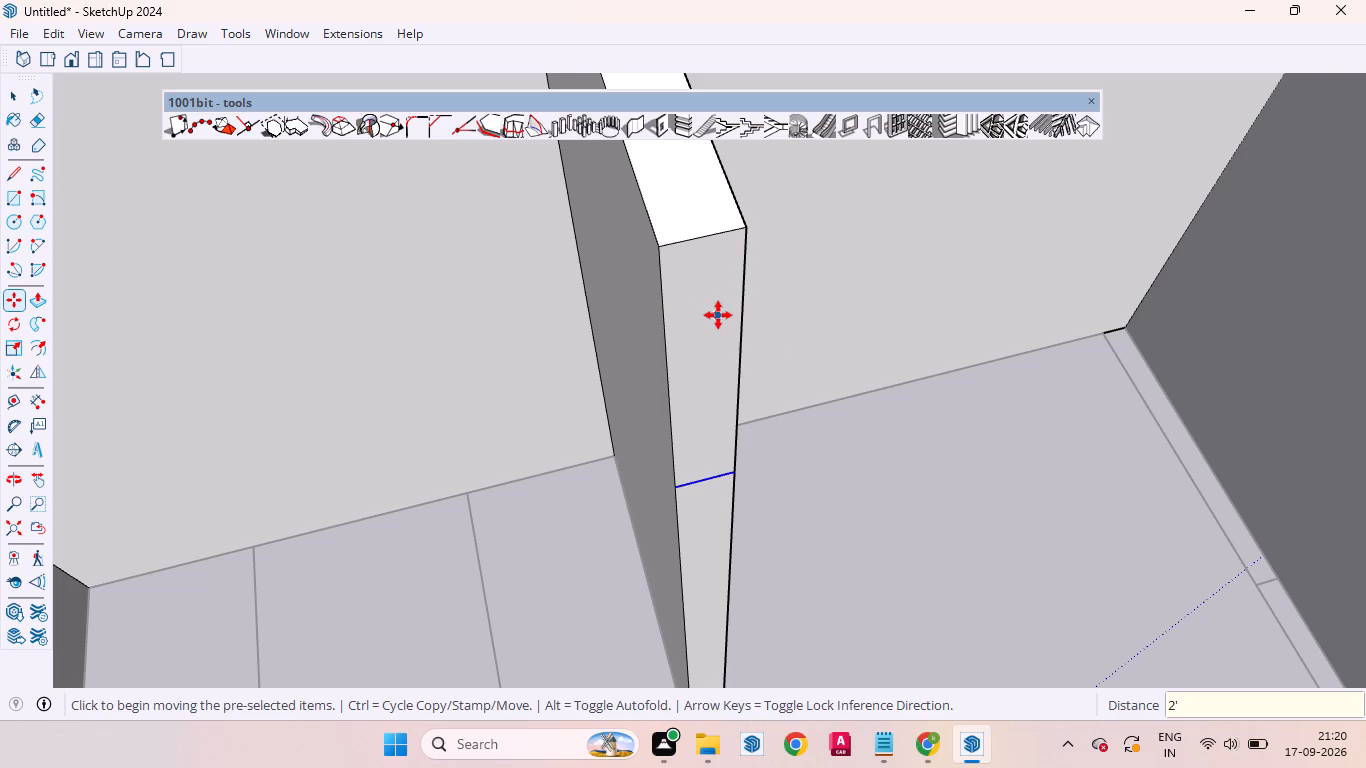
Push/Pull the upper 2' of the partition's end face 6' 4" over the door to the bathroom's outer corner.
{"action": "key", "text": "p"}
{"action": "left_click", "coordinate": [713, 318]}
{"action": "scroll", "coordinate": [723, 339], "scroll_direction": "down", "scroll_amount": 12}
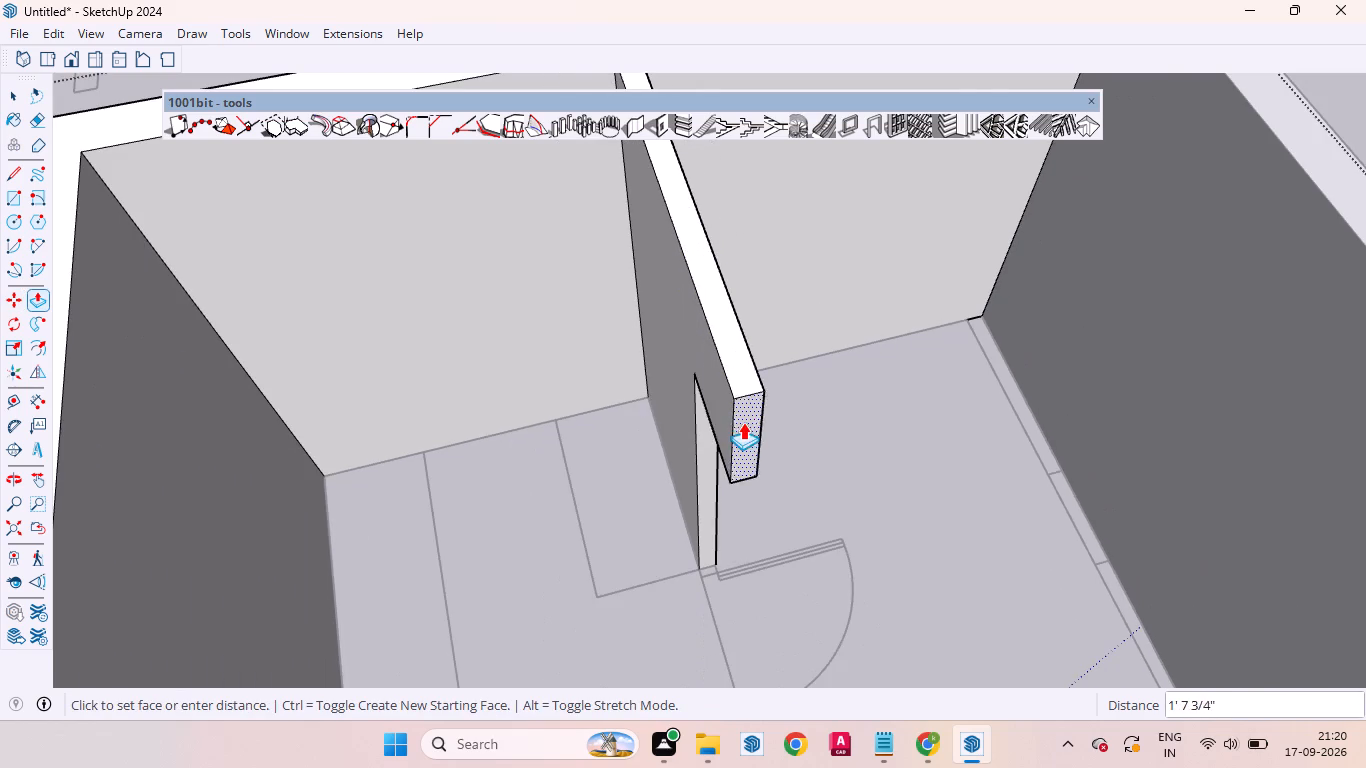
{"action": "scroll", "coordinate": [715, 374], "scroll_direction": "down", "scroll_amount": 12}
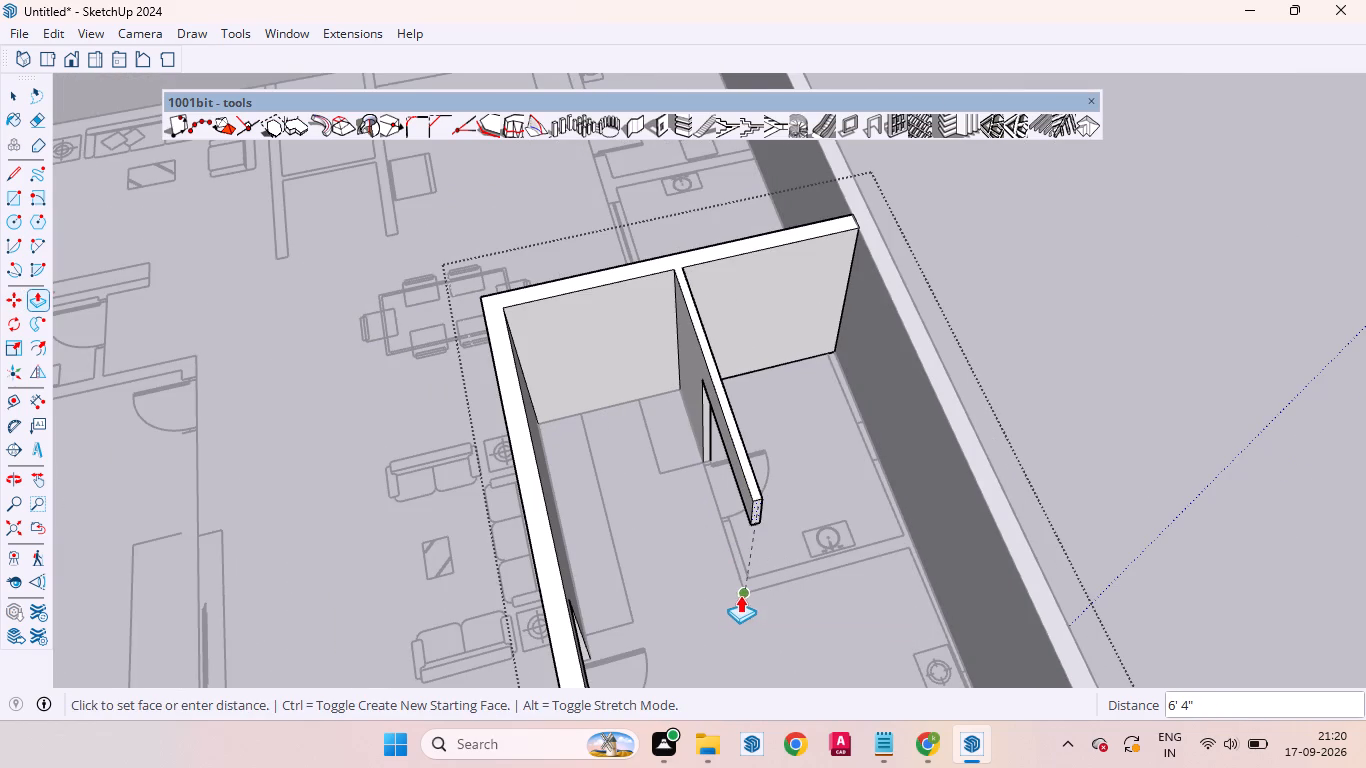
{"action": "left_click", "coordinate": [740, 591]}
Copy the edge where the bathroom lintel's underside meets the door jamb 3' along the underside to mark the door width.
{"action": "scroll", "coordinate": [735, 569], "scroll_direction": "up", "scroll_amount": 5}
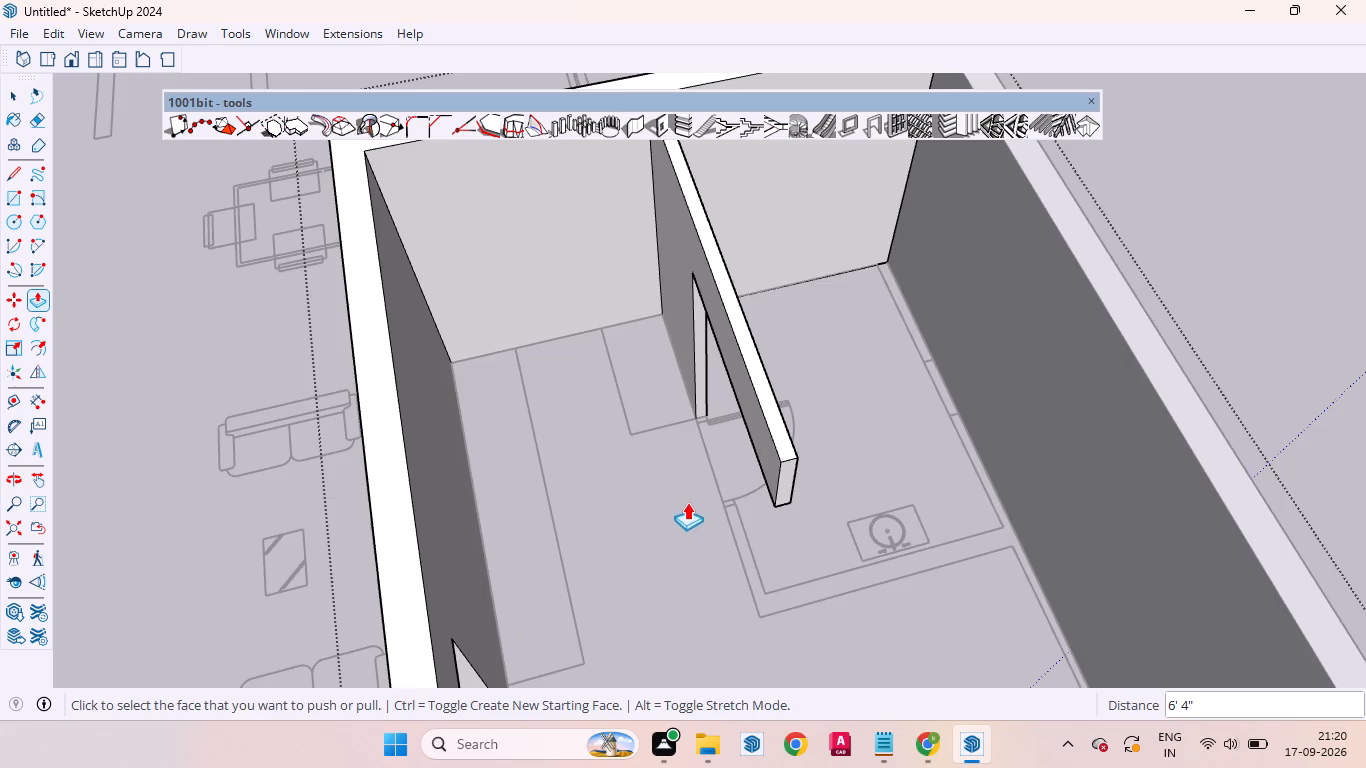
{"action": "middle_click_drag", "start_coordinate": [686, 501], "coordinate": [762, 408]}
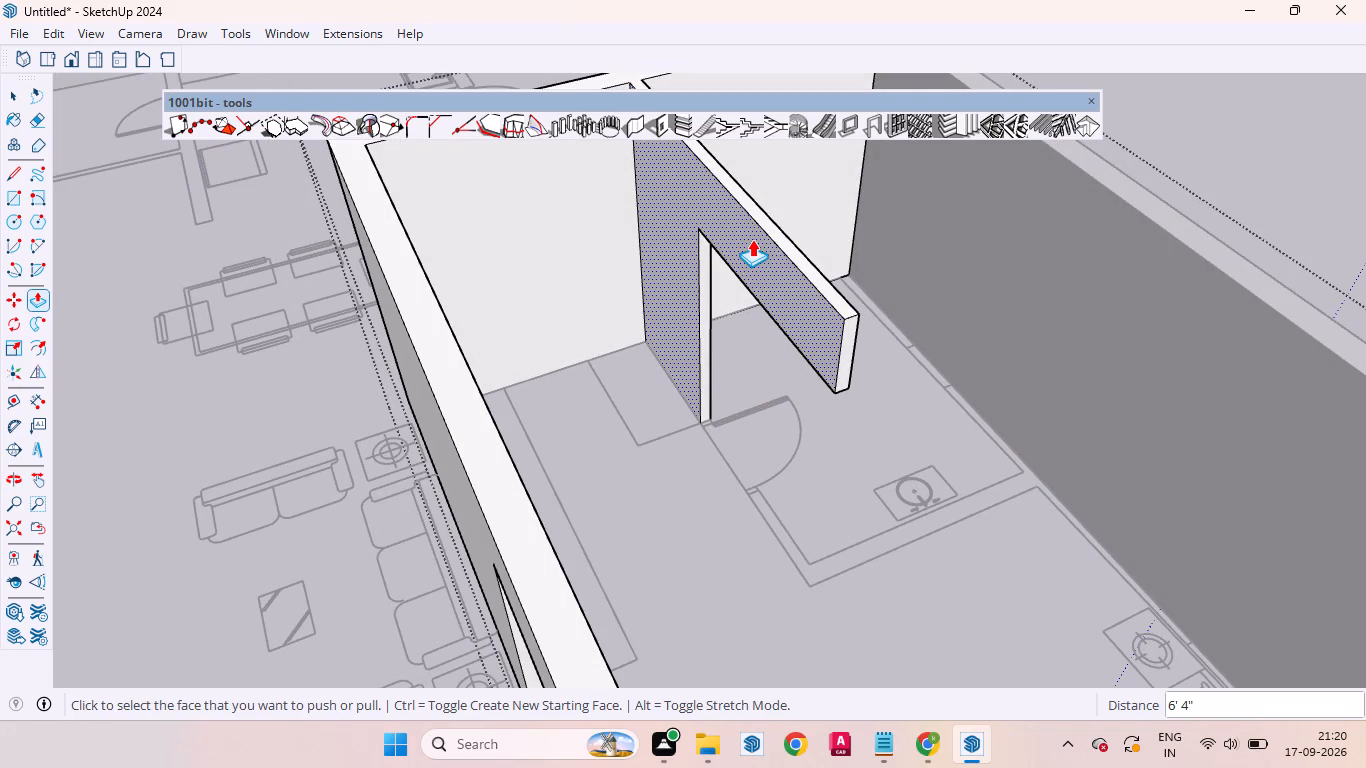
{"action": "scroll", "coordinate": [725, 253], "scroll_direction": "up", "scroll_amount": 2}
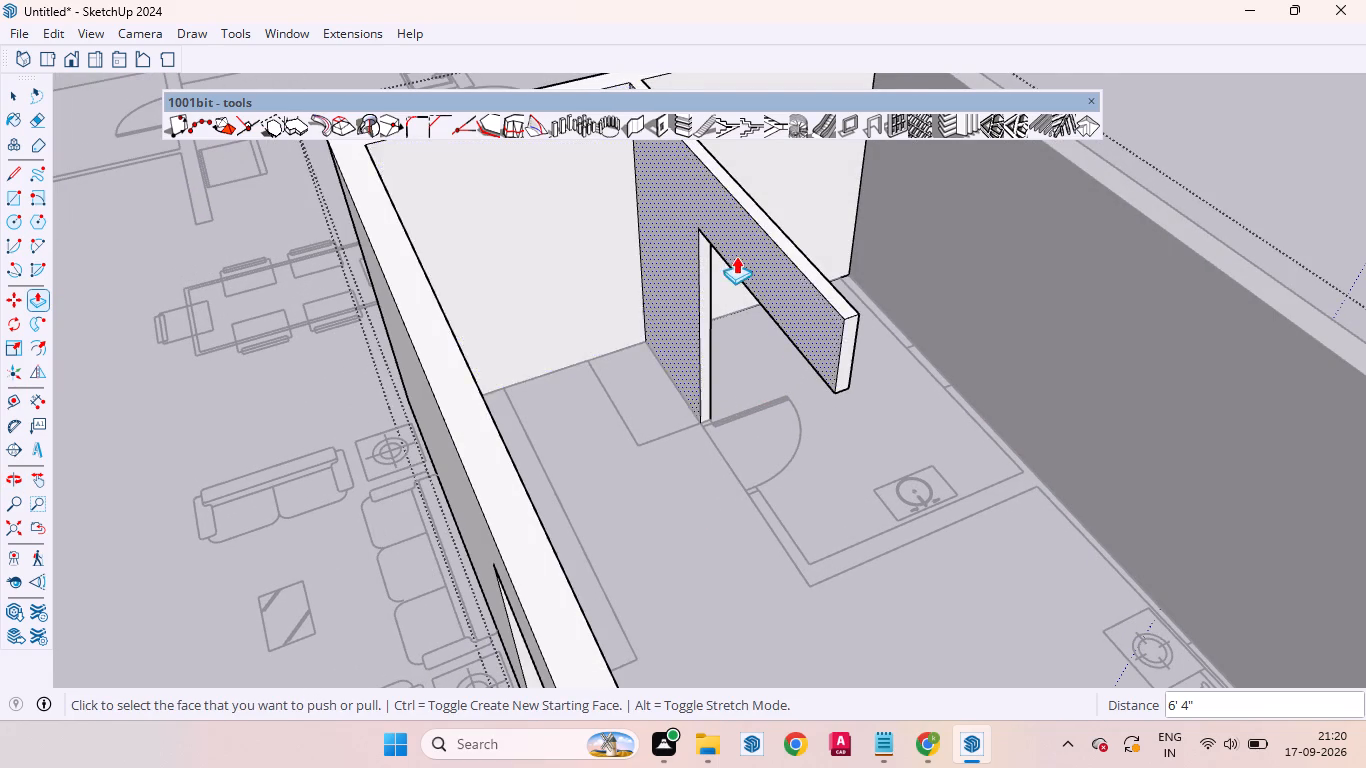
{"action": "scroll", "coordinate": [736, 256], "scroll_direction": "up", "scroll_amount": 3}
{"action": "middle_click_drag", "start_coordinate": [690, 368], "coordinate": [672, 203]}
{"action": "scroll", "coordinate": [708, 407], "scroll_direction": "down", "scroll_amount": 9}
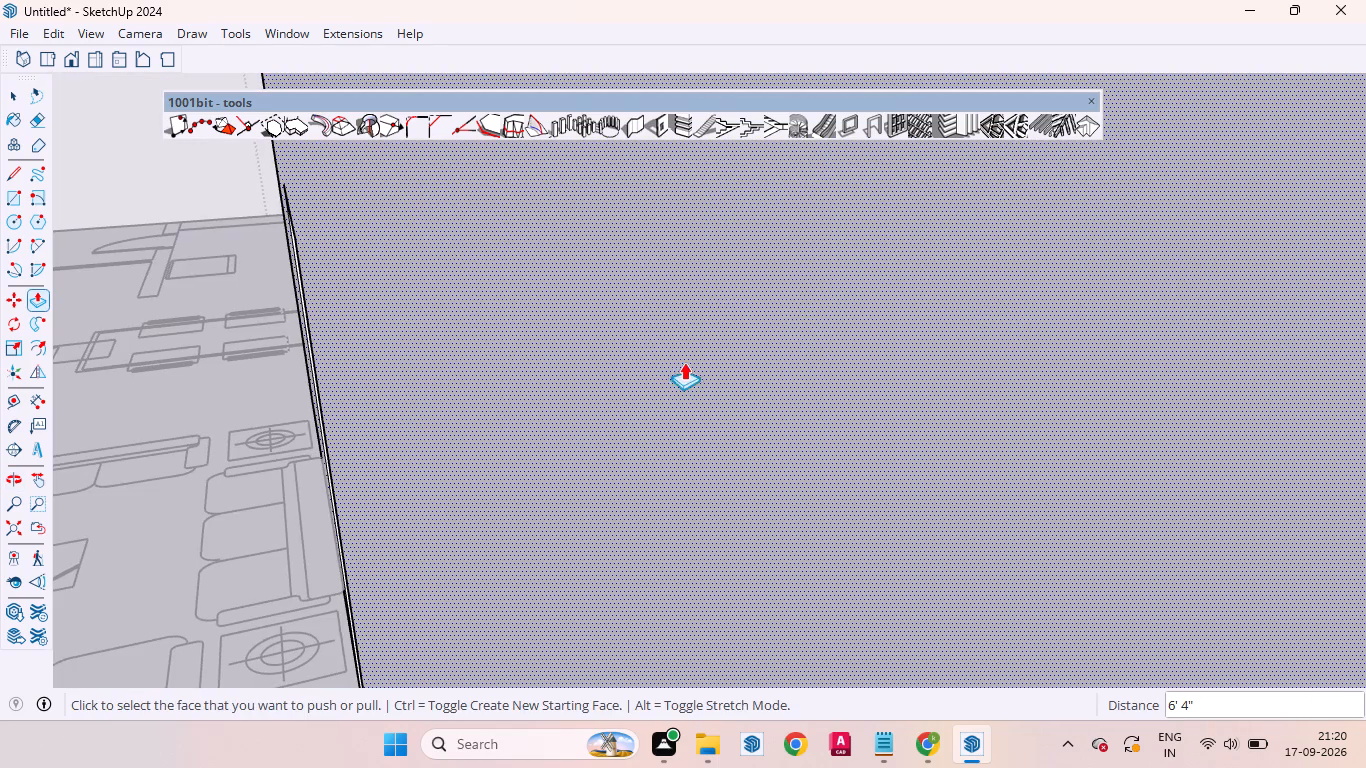
{"action": "middle_click_drag", "start_coordinate": [774, 303], "coordinate": [557, 509]}
{"action": "scroll", "coordinate": [376, 299], "scroll_direction": "down", "scroll_amount": 3}
{"action": "scroll", "coordinate": [376, 298], "scroll_direction": "up", "scroll_amount": 1}
{"action": "scroll", "coordinate": [376, 298], "scroll_direction": "down", "scroll_amount": 2}
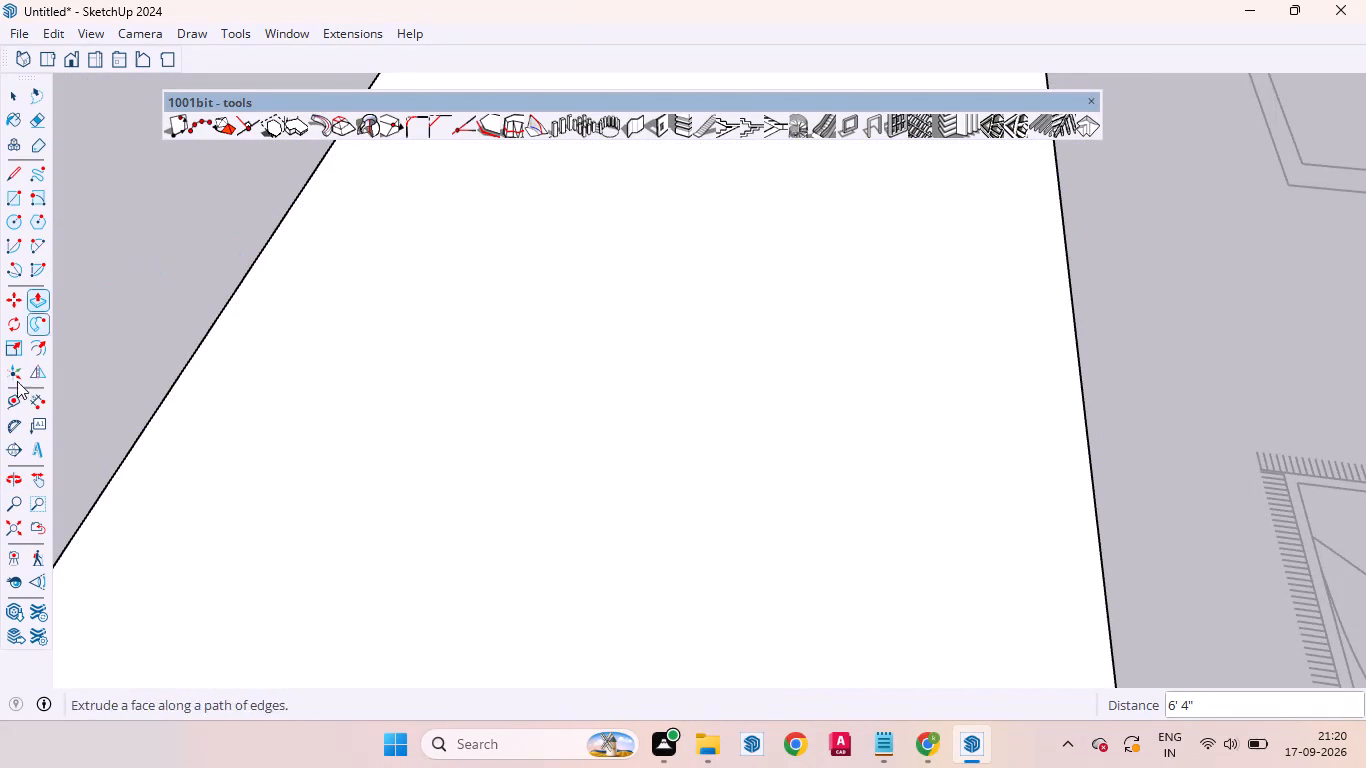
{"action": "left_click", "coordinate": [41, 531]}
{"action": "scroll", "coordinate": [111, 441], "scroll_direction": "down", "scroll_amount": 17}
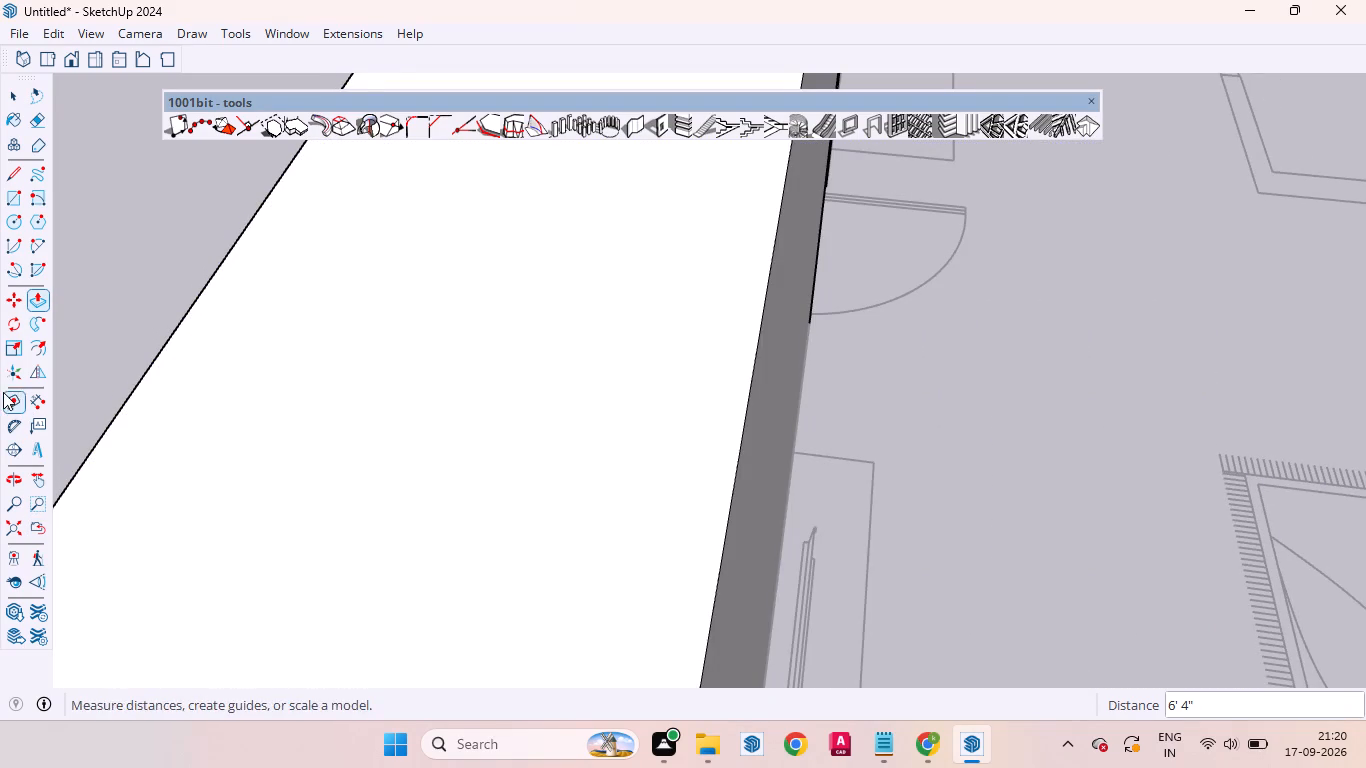
{"action": "scroll", "coordinate": [3, 392], "scroll_direction": "down", "scroll_amount": 3}
{"action": "scroll", "coordinate": [234, 359], "scroll_direction": "down", "scroll_amount": 20}
{"action": "scroll", "coordinate": [234, 359], "scroll_direction": "down", "scroll_amount": 10}
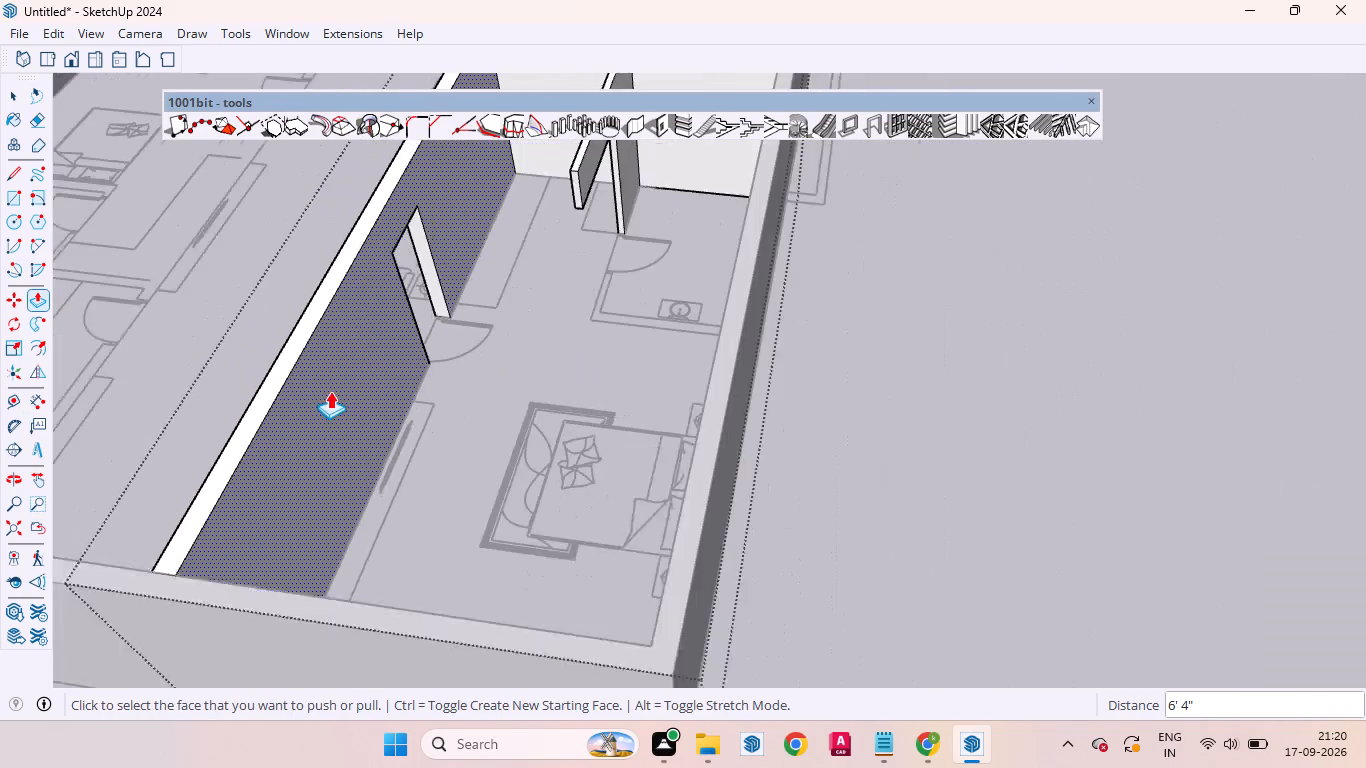
{"action": "scroll", "coordinate": [417, 281], "scroll_direction": "up", "scroll_amount": 3}
{"action": "scroll", "coordinate": [680, 161], "scroll_direction": "up", "scroll_amount": 6}
{"action": "middle_click_drag", "start_coordinate": [681, 297], "coordinate": [384, 299]}
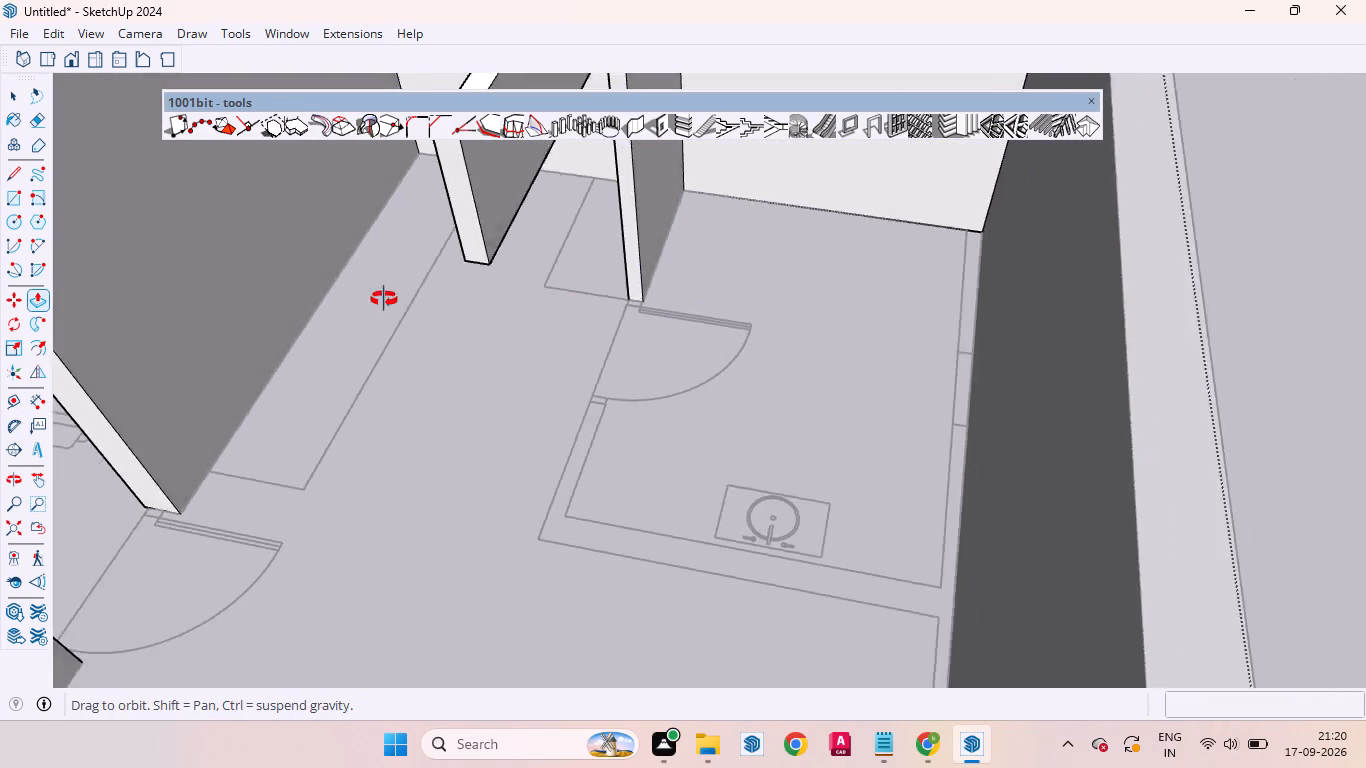
{"action": "middle_click_drag", "start_coordinate": [384, 299], "coordinate": [325, 293]}
{"action": "scroll", "coordinate": [532, 388], "scroll_direction": "down", "scroll_amount": 13}
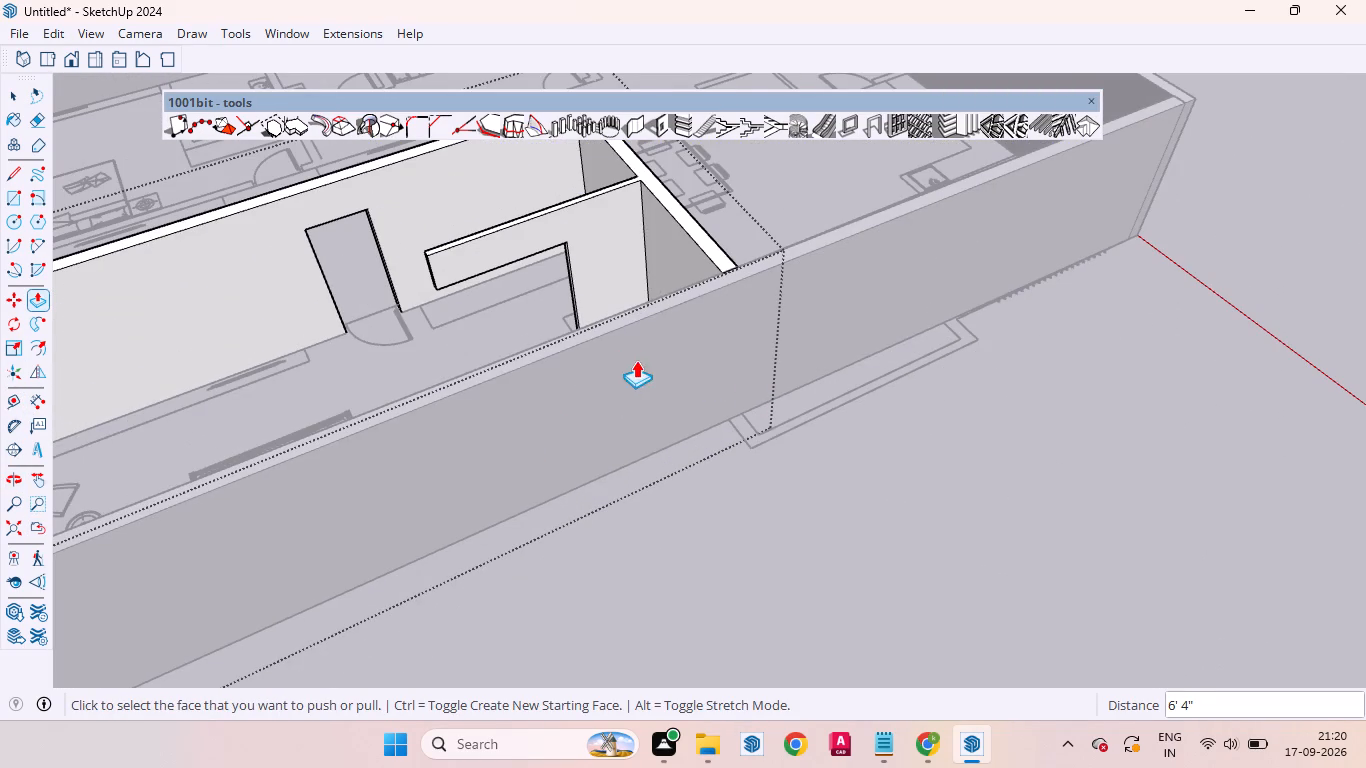
{"action": "scroll", "coordinate": [555, 225], "scroll_direction": "up", "scroll_amount": 6}
{"action": "middle_click_drag", "start_coordinate": [483, 349], "coordinate": [431, 226]}
{"action": "scroll", "coordinate": [482, 349], "scroll_direction": "up", "scroll_amount": 1}
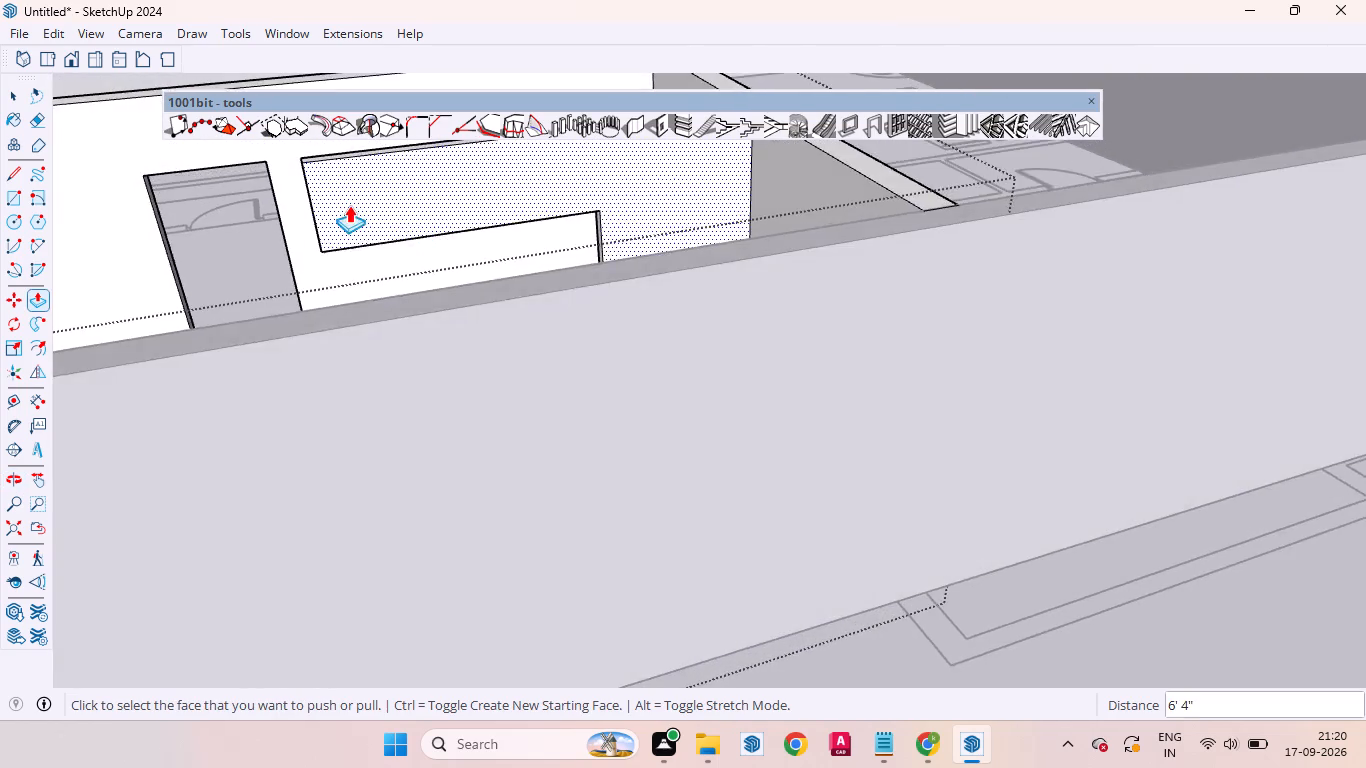
{"action": "scroll", "coordinate": [349, 205], "scroll_direction": "up", "scroll_amount": 7}
{"action": "scroll", "coordinate": [429, 283], "scroll_direction": "up", "scroll_amount": 6}
{"action": "scroll", "coordinate": [1203, 178], "scroll_direction": "up", "scroll_amount": 6}
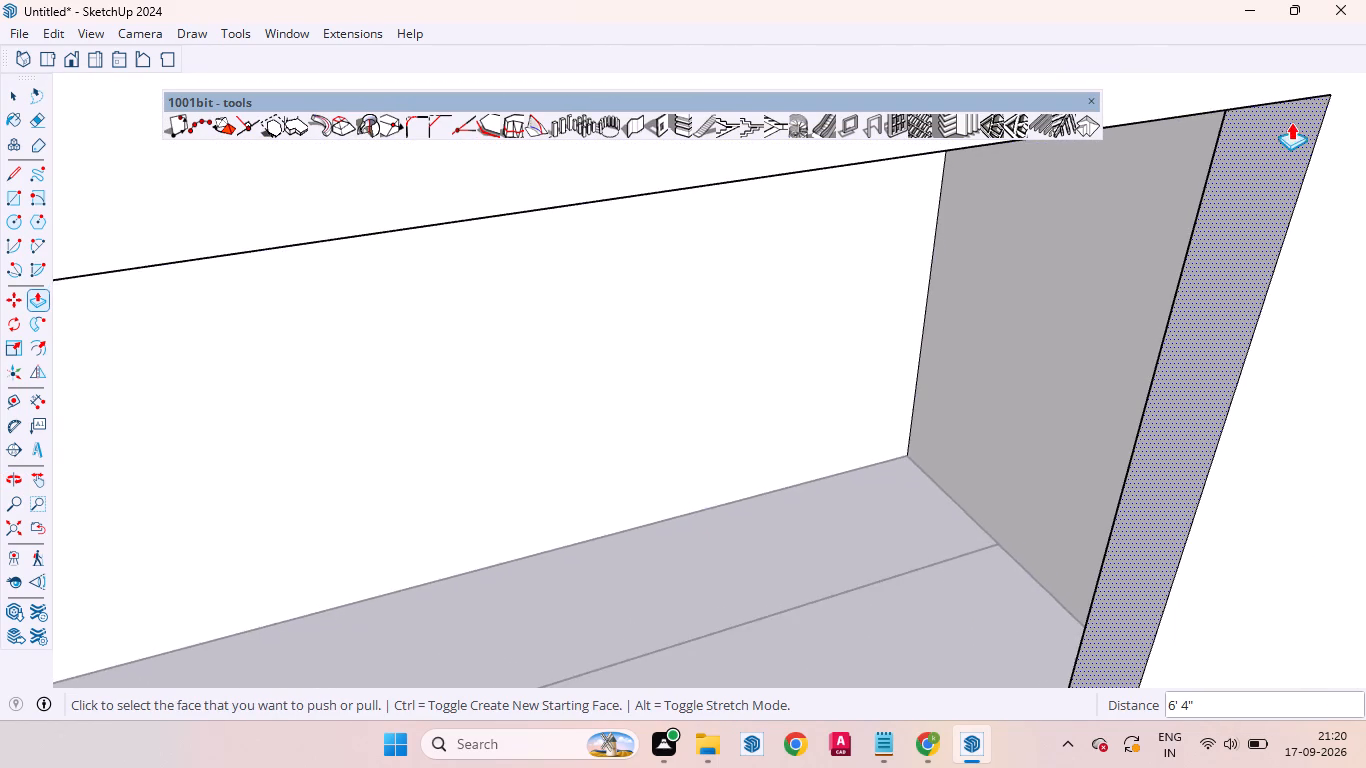
{"action": "middle_click_drag", "start_coordinate": [1238, 214], "coordinate": [1280, 133]}
{"action": "scroll", "coordinate": [683, 385], "scroll_direction": "down", "scroll_amount": 11}
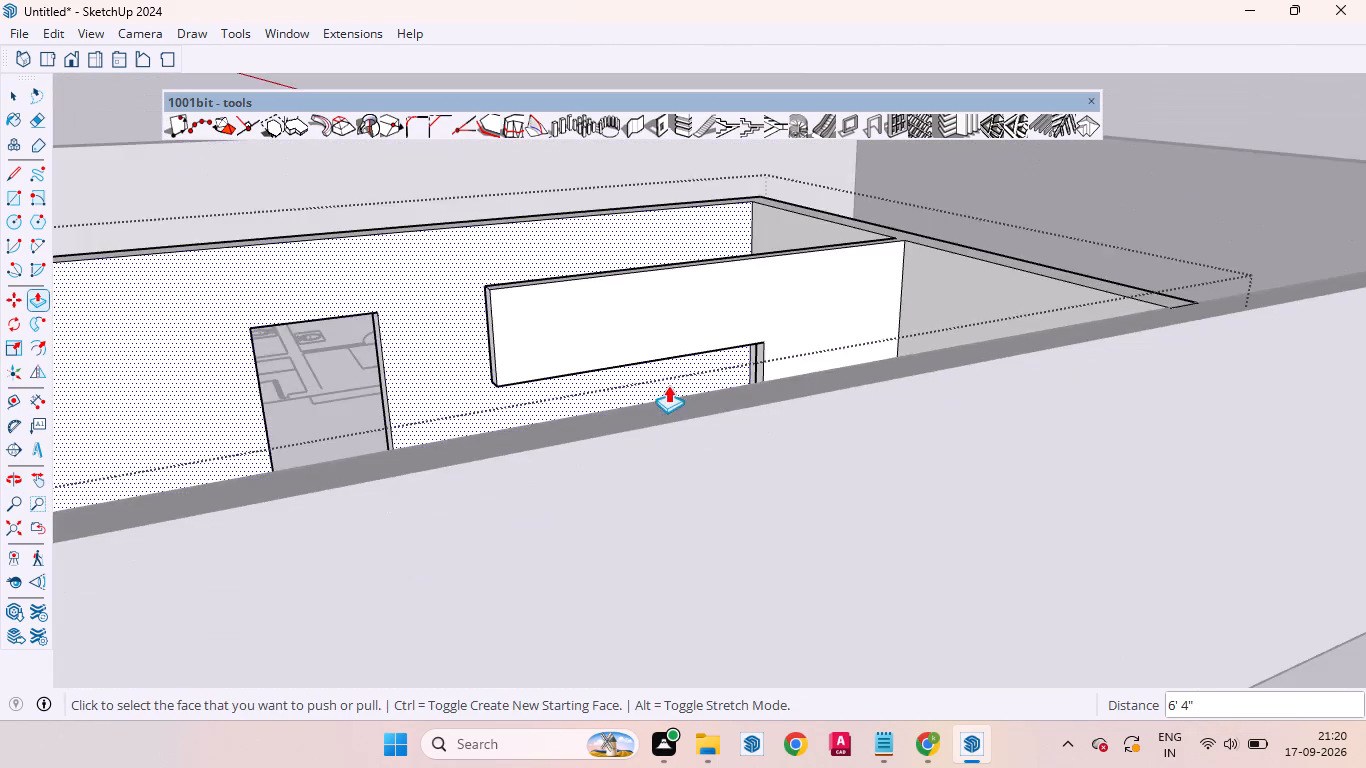
{"action": "scroll", "coordinate": [656, 375], "scroll_direction": "up", "scroll_amount": 5}
{"action": "middle_click_drag", "start_coordinate": [627, 430], "coordinate": [886, 407]}
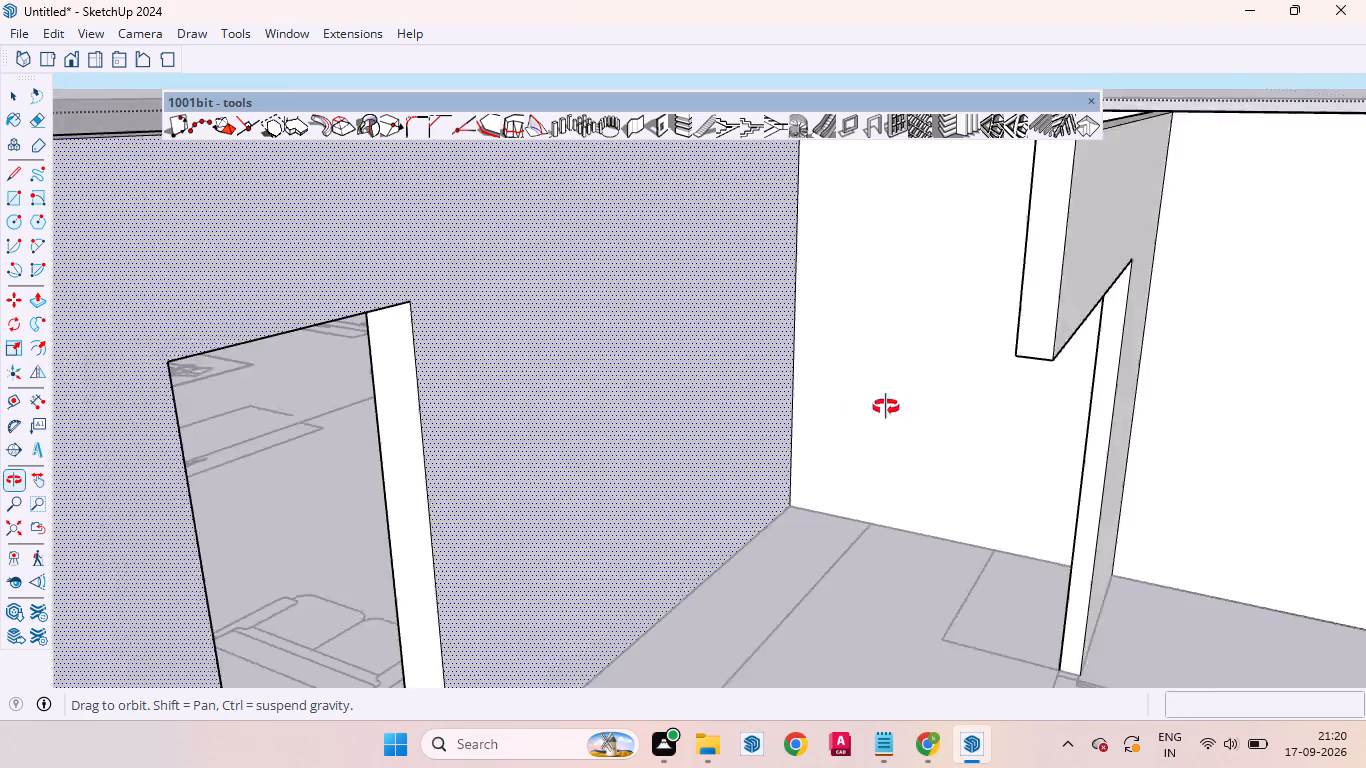
{"action": "middle_click_drag", "start_coordinate": [886, 407], "coordinate": [951, 403]}
{"action": "scroll", "coordinate": [1160, 291], "scroll_direction": "up", "scroll_amount": 10}
{"action": "middle_click_drag", "start_coordinate": [1141, 249], "coordinate": [1141, 215]}
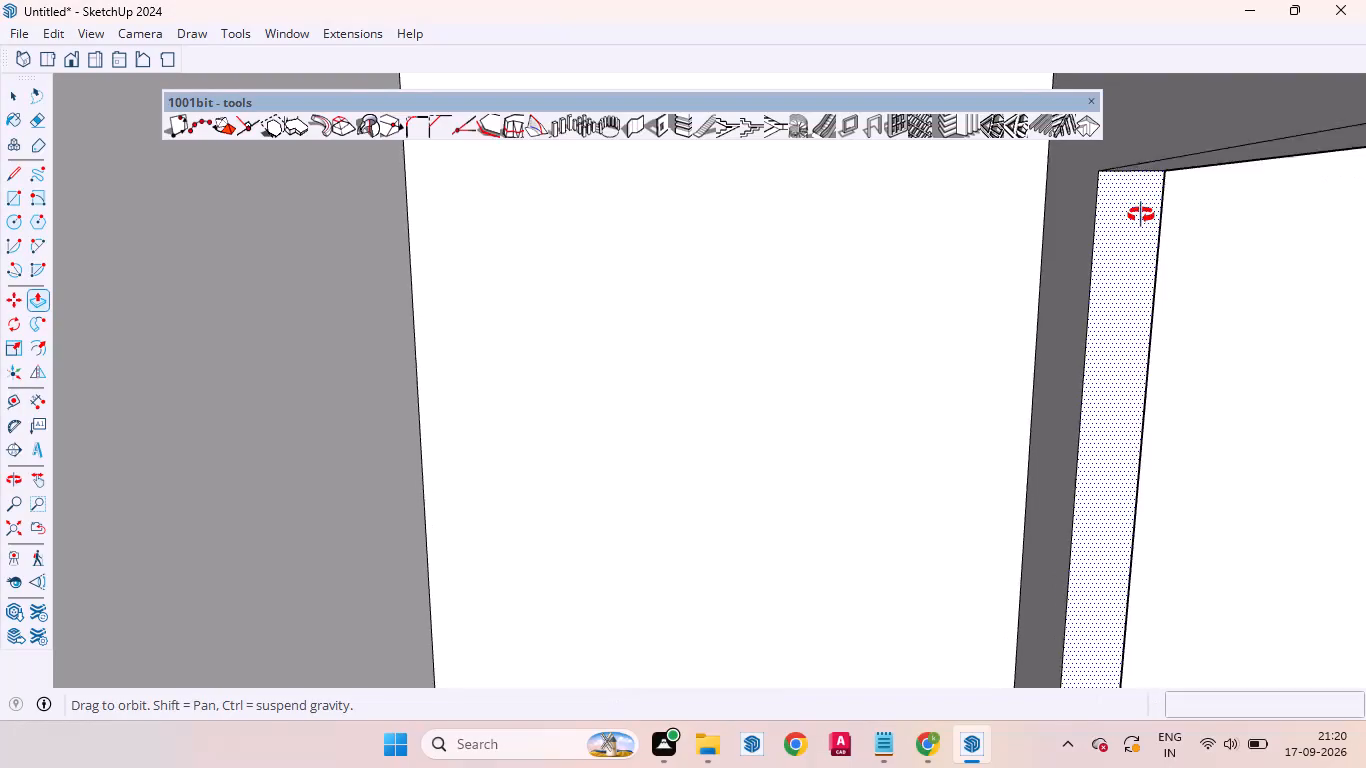
{"action": "middle_click_drag", "start_coordinate": [1141, 215], "coordinate": [1141, 187]}
{"action": "scroll", "coordinate": [1132, 162], "scroll_direction": "up", "scroll_amount": 12}
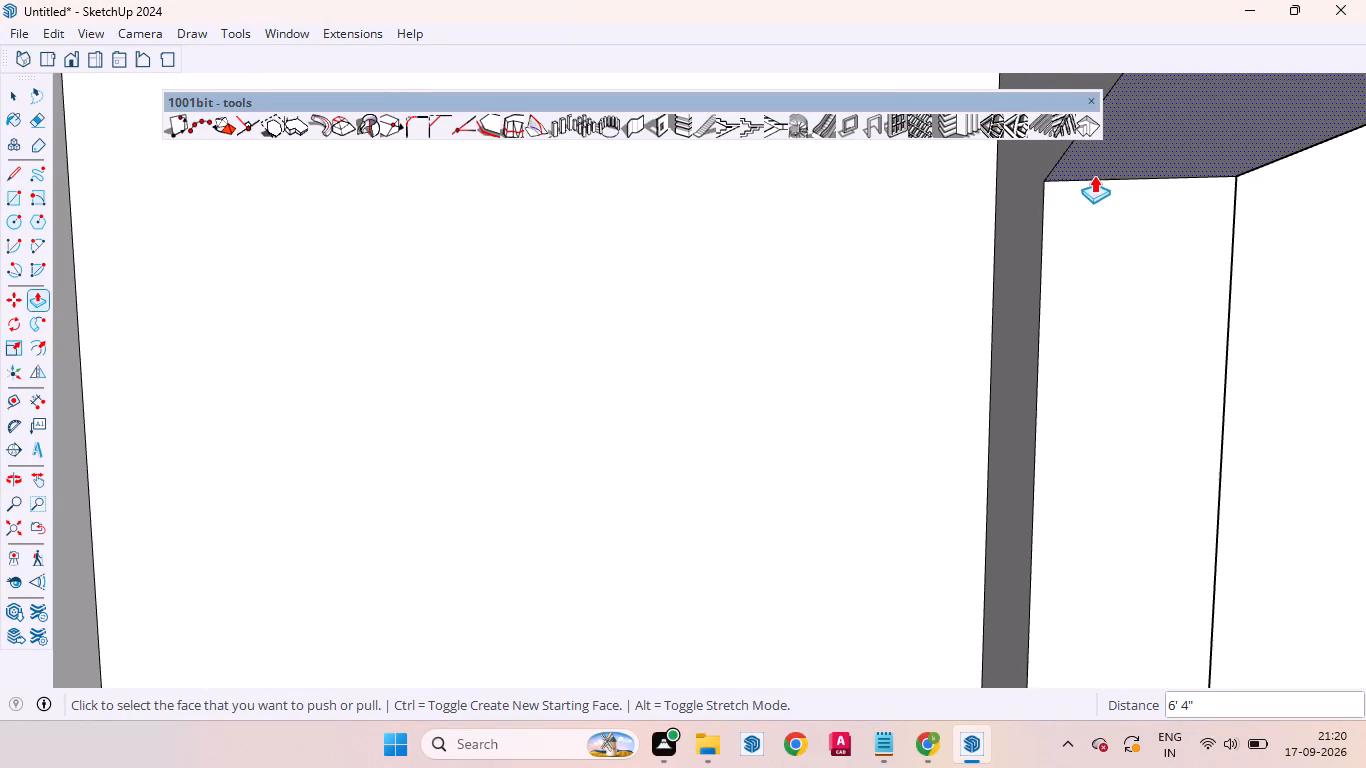
{"action": "key", "text": "space"}
{"action": "left_click", "coordinate": [1091, 178]}
{"action": "key", "text": "m"}
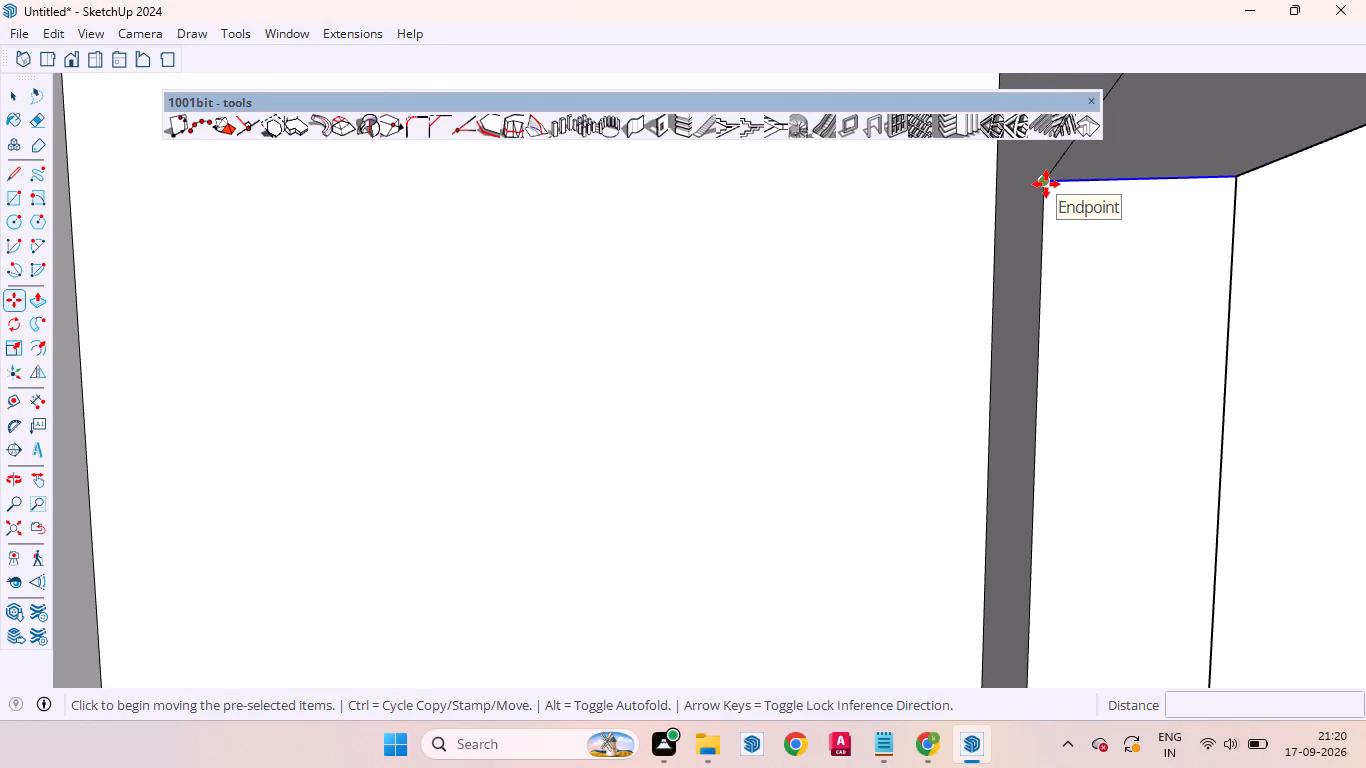
{"action": "left_click", "coordinate": [1046, 184]}
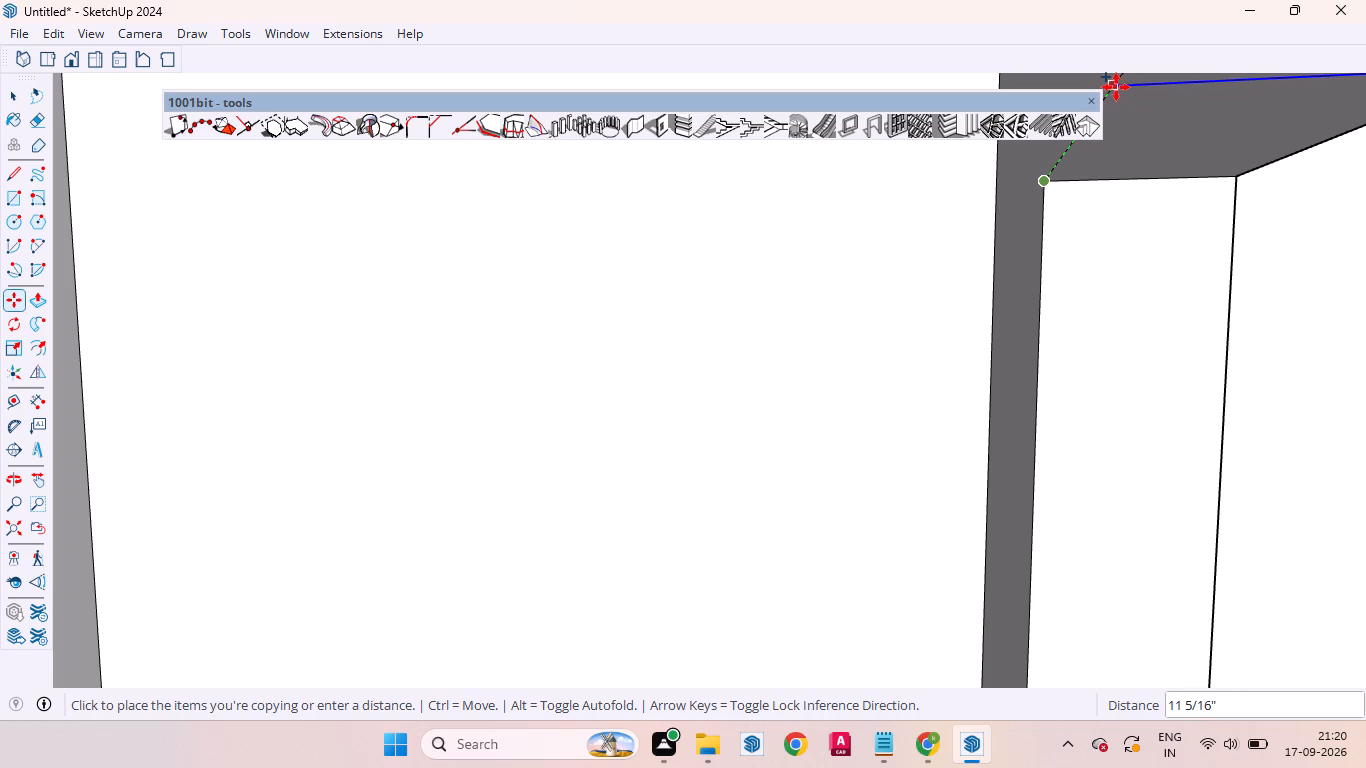
{"action": "type", "text": "3'"}
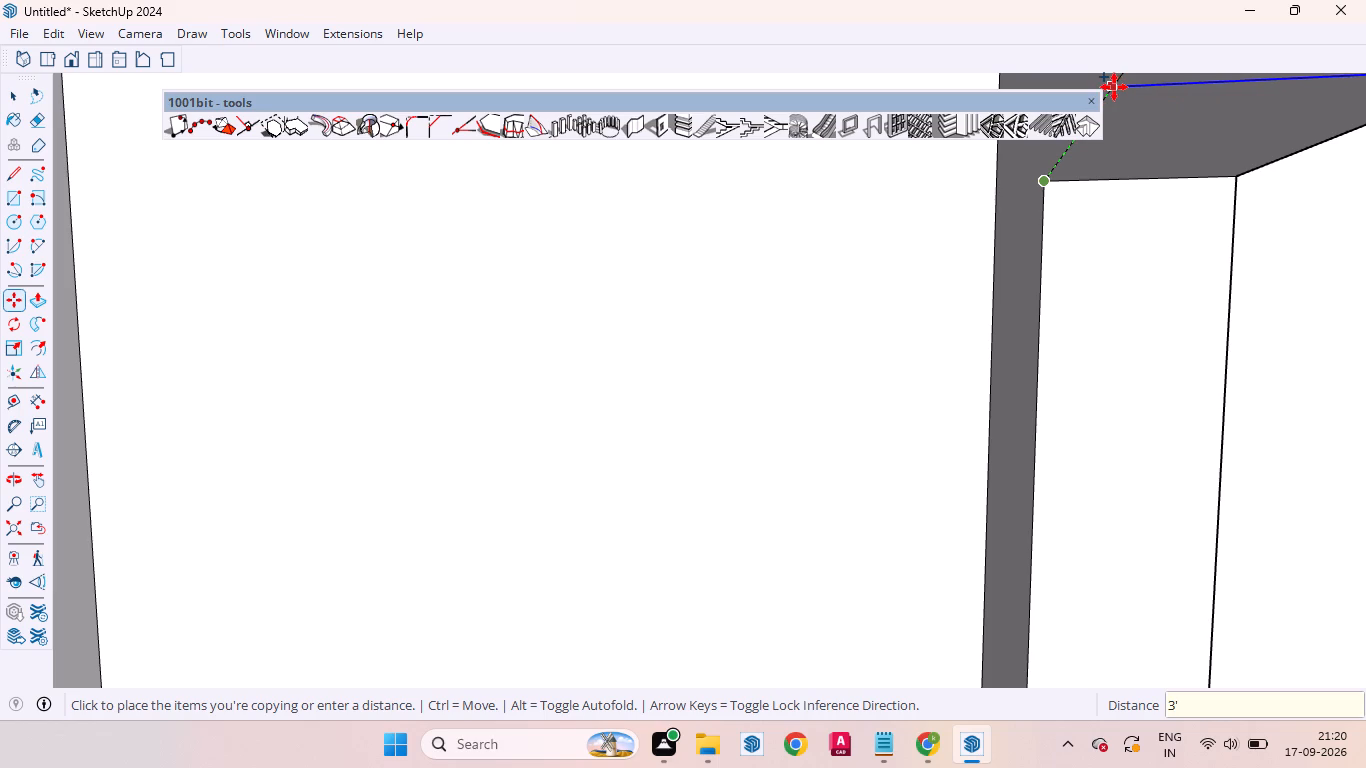
{"action": "key", "text": "Return"}
Push/Pull the rest of the lintel's underside beyond the door opening 7' down to the floor.
{"action": "scroll", "coordinate": [956, 248], "scroll_direction": "down", "scroll_amount": 13}
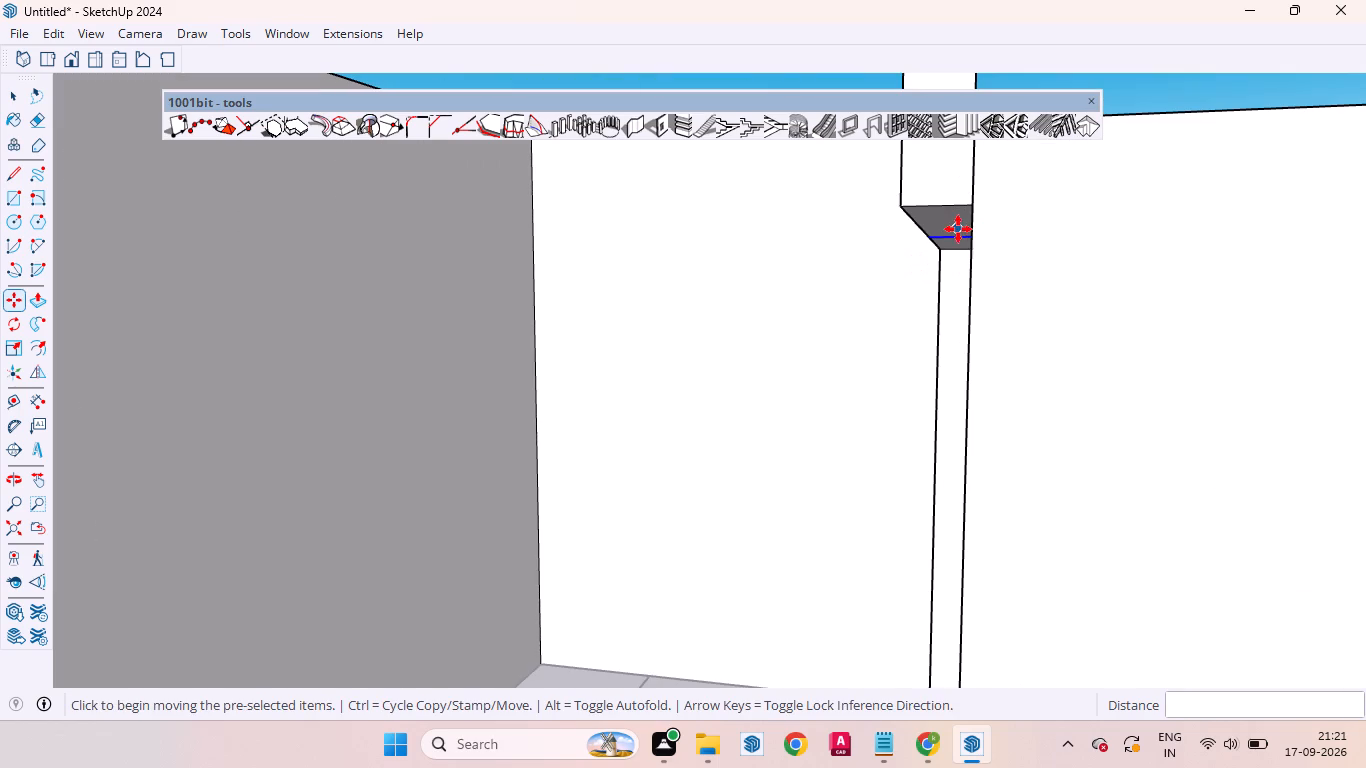
{"action": "key", "text": "p"}
{"action": "left_click", "coordinate": [944, 219]}
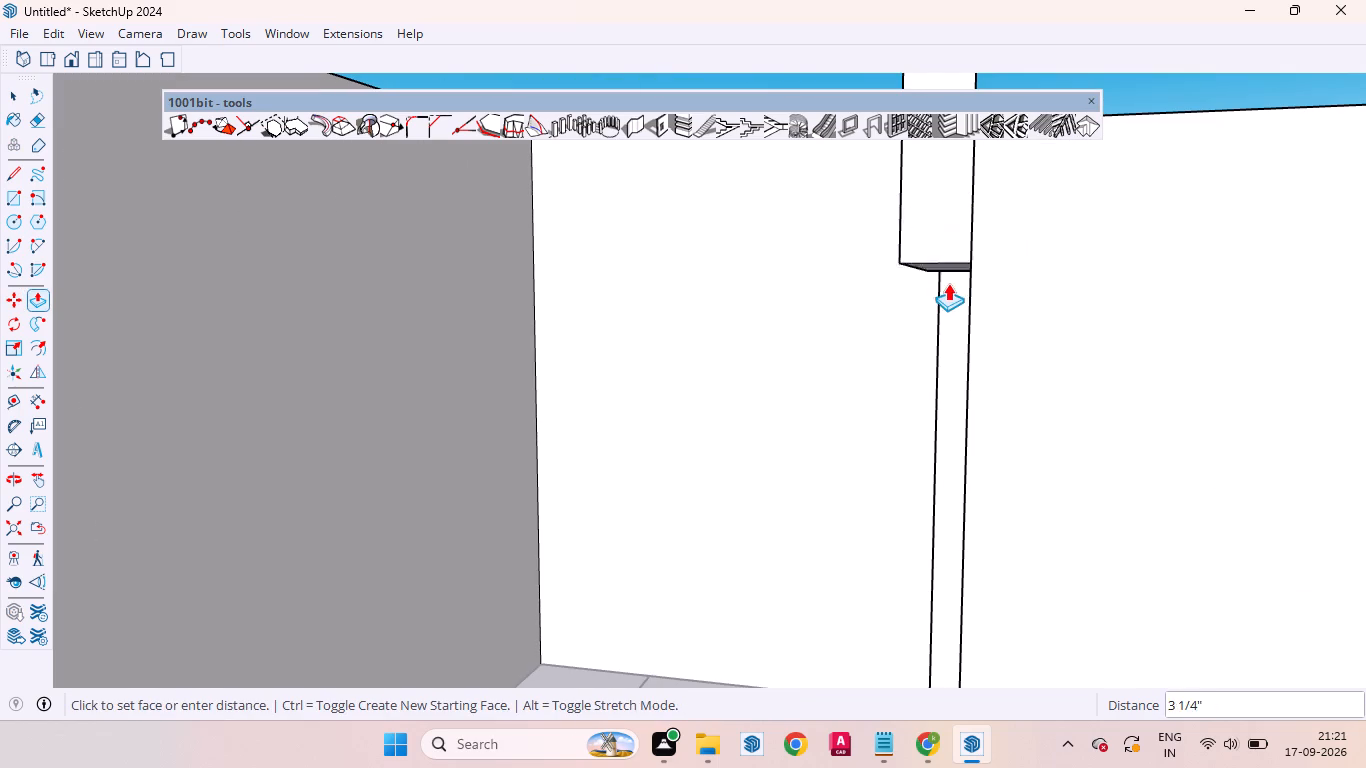
{"action": "scroll", "coordinate": [948, 284], "scroll_direction": "down", "scroll_amount": 3}
{"action": "middle_click_drag", "start_coordinate": [948, 284], "coordinate": [941, 474]}
{"action": "scroll", "coordinate": [908, 499], "scroll_direction": "down", "scroll_amount": 6}
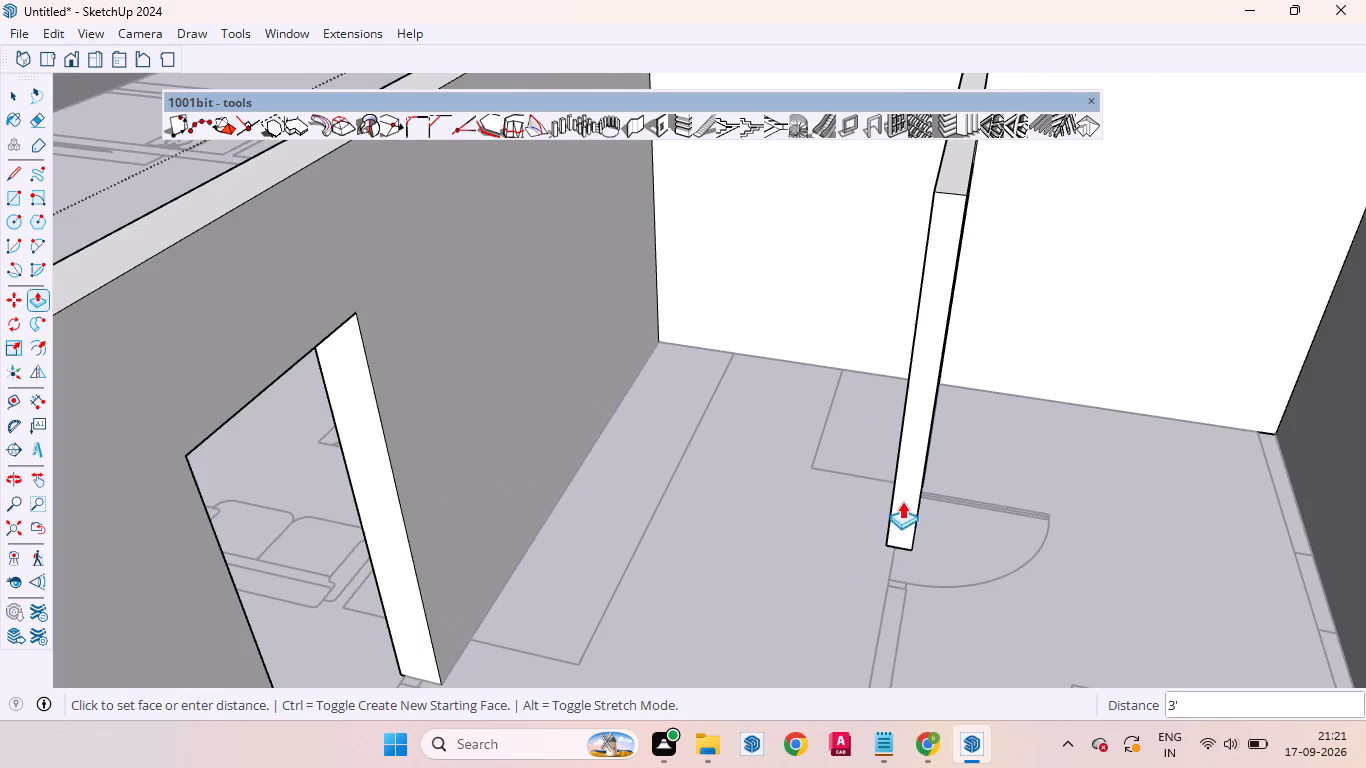
{"action": "middle_click_drag", "start_coordinate": [851, 563], "coordinate": [973, 596]}
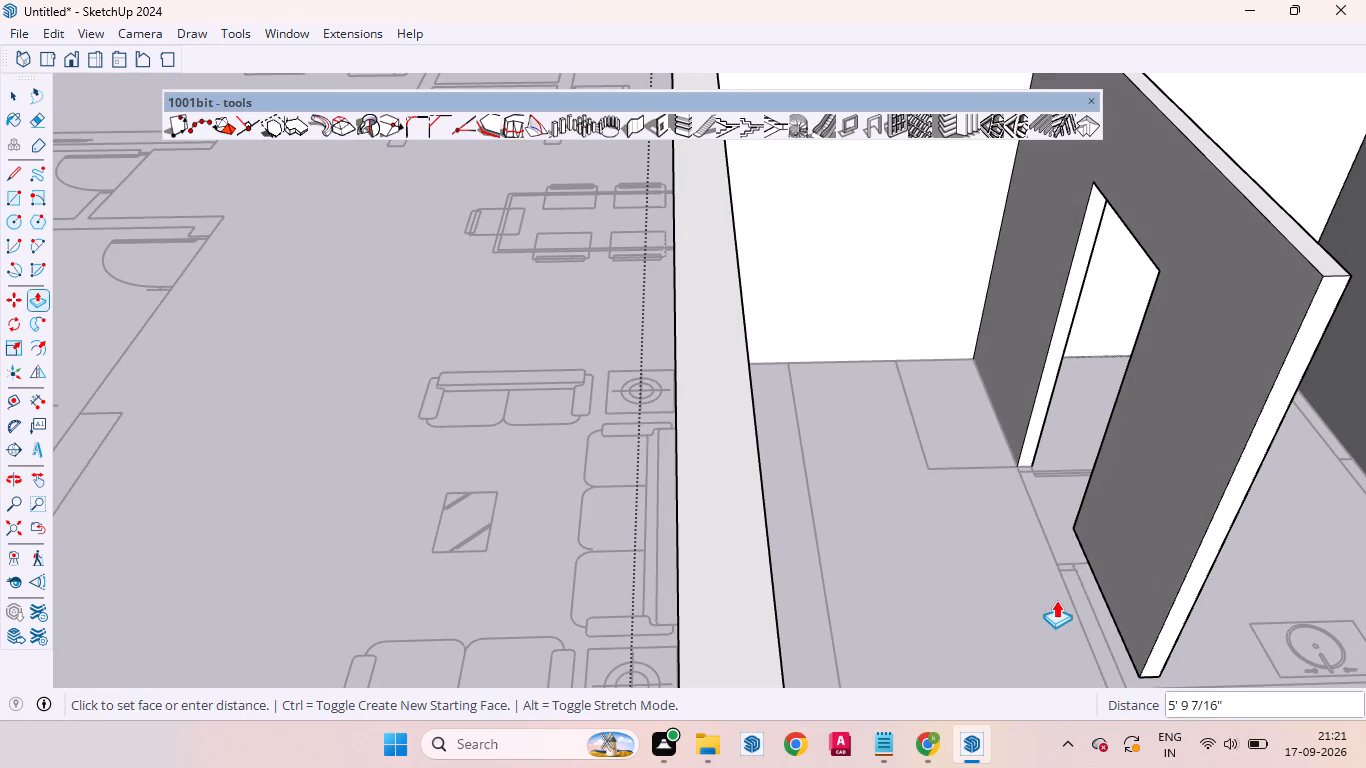
{"action": "left_click", "coordinate": [1067, 589]}
Copy the vertical edge at the bathroom partition's outer corner 7" along its inner face to mark the return wall's thickness.
{"action": "scroll", "coordinate": [909, 515], "scroll_direction": "down", "scroll_amount": 8}
{"action": "scroll", "coordinate": [841, 486], "scroll_direction": "up", "scroll_amount": 1}
{"action": "scroll", "coordinate": [835, 486], "scroll_direction": "down", "scroll_amount": 4}
{"action": "middle_click_drag", "start_coordinate": [1066, 526], "coordinate": [623, 512]}
{"action": "scroll", "coordinate": [531, 368], "scroll_direction": "down", "scroll_amount": 4}
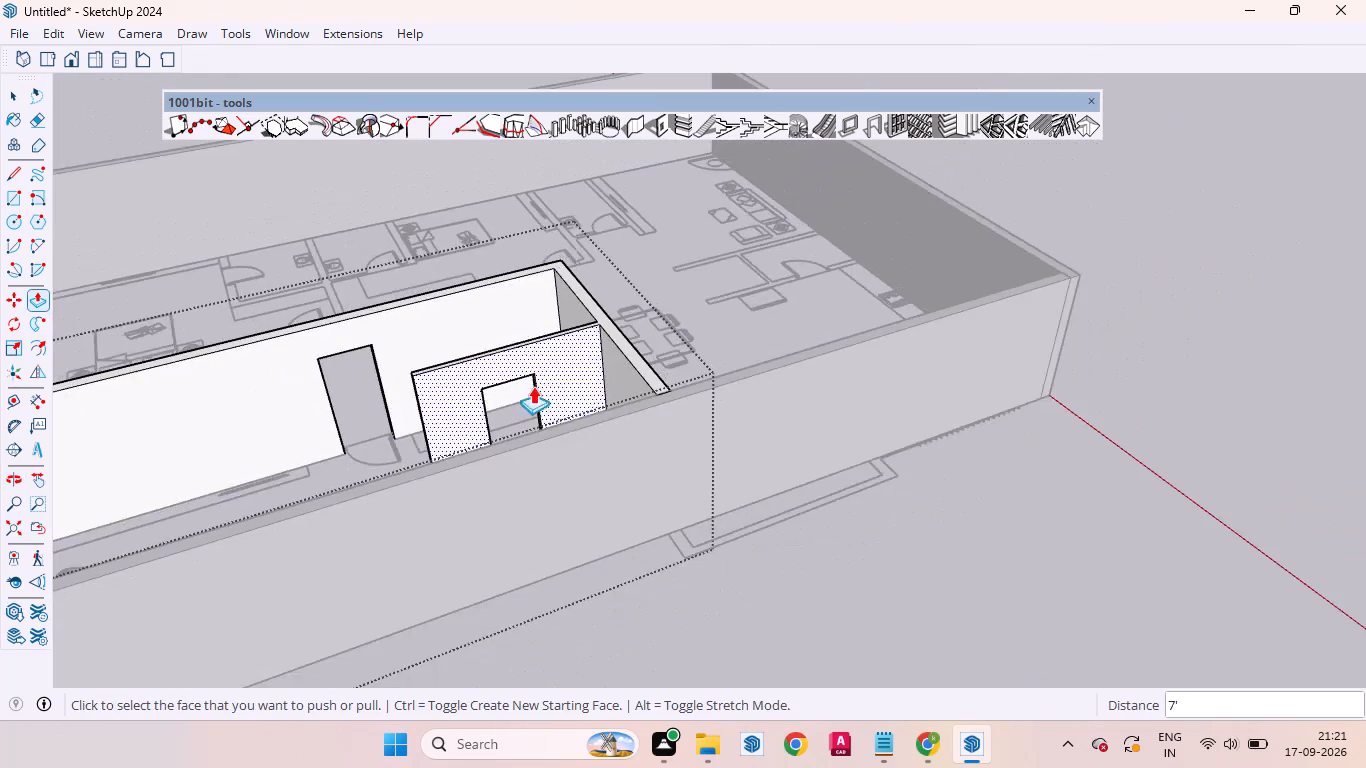
{"action": "scroll", "coordinate": [435, 397], "scroll_direction": "up", "scroll_amount": 14}
{"action": "scroll", "coordinate": [445, 600], "scroll_direction": "up", "scroll_amount": 3}
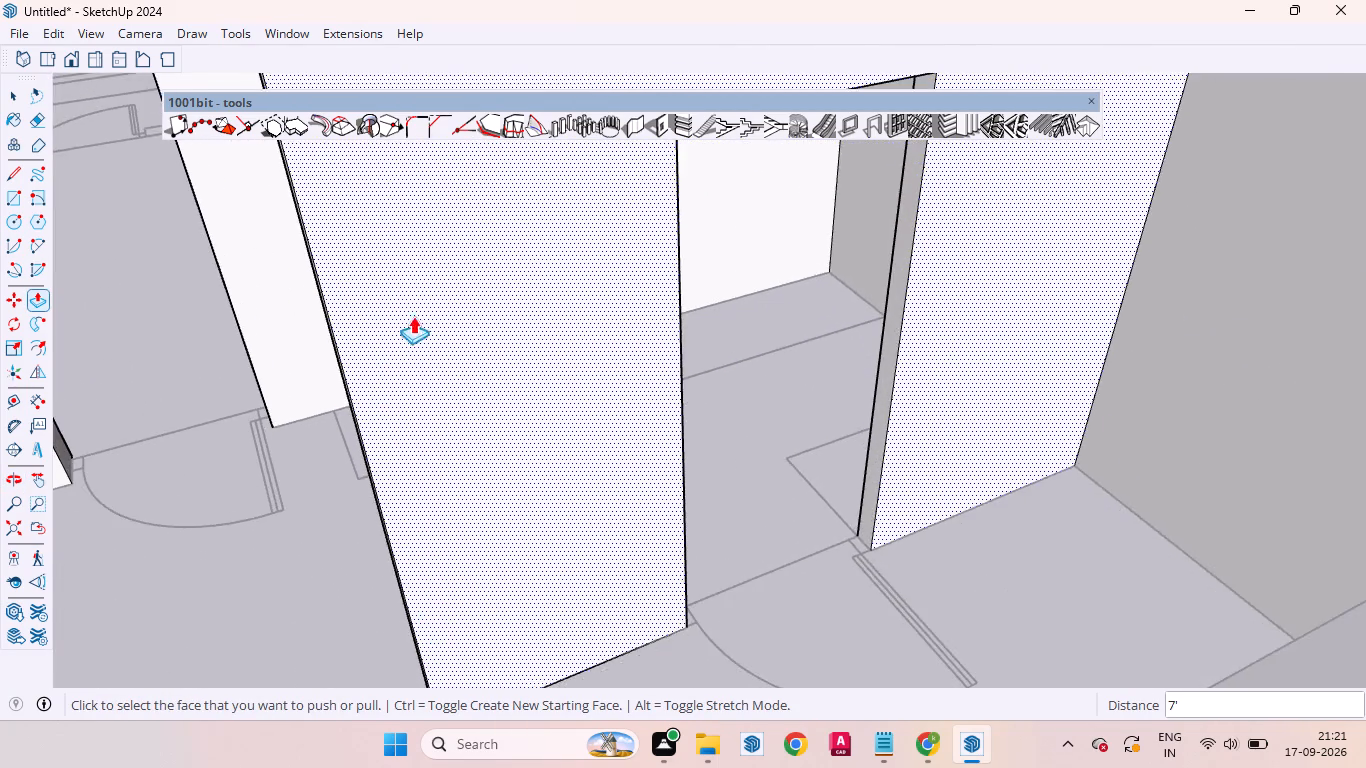
{"action": "scroll", "coordinate": [415, 311], "scroll_direction": "down", "scroll_amount": 7}
{"action": "scroll", "coordinate": [412, 408], "scroll_direction": "up", "scroll_amount": 6}
{"action": "middle_click_drag", "start_coordinate": [522, 380], "coordinate": [435, 520]}
{"action": "scroll", "coordinate": [531, 268], "scroll_direction": "up", "scroll_amount": 8}
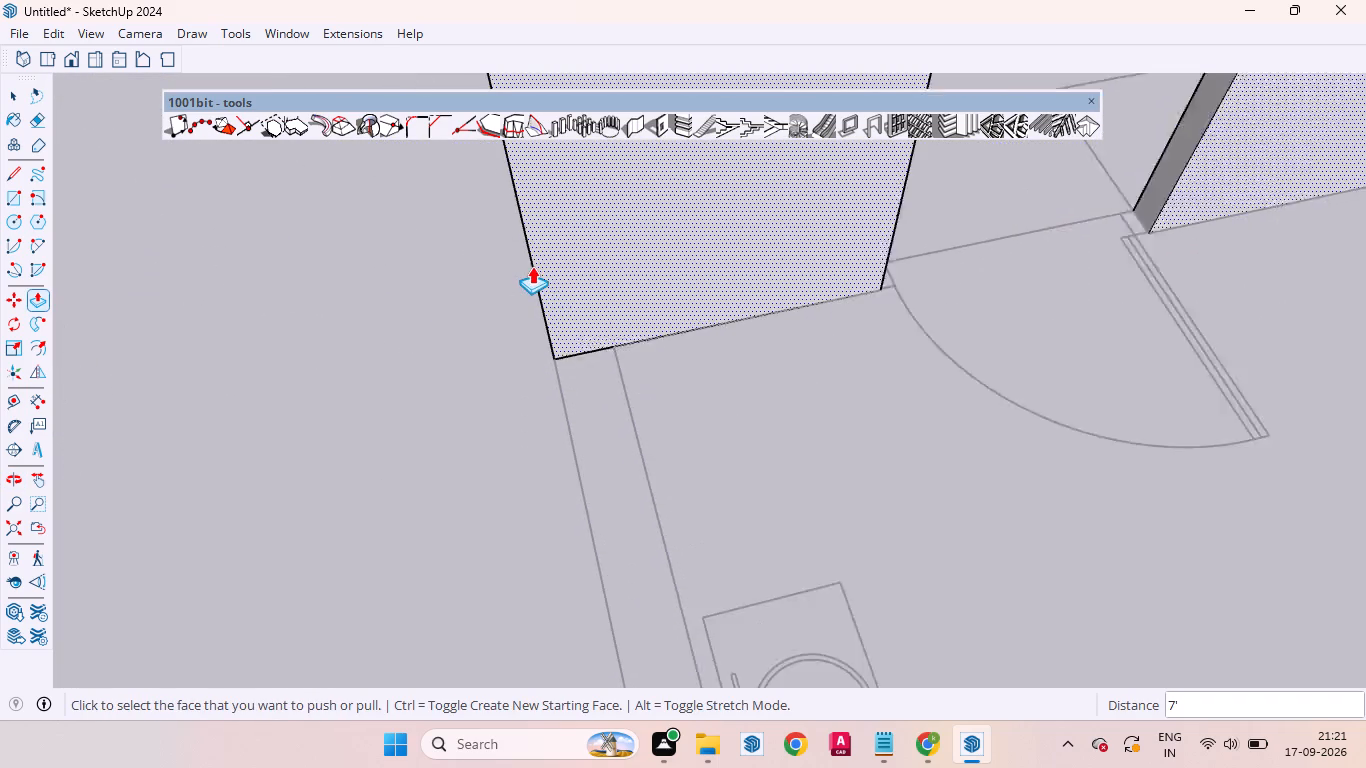
{"action": "scroll", "coordinate": [549, 297], "scroll_direction": "up", "scroll_amount": 6}
{"action": "key", "text": "space"}
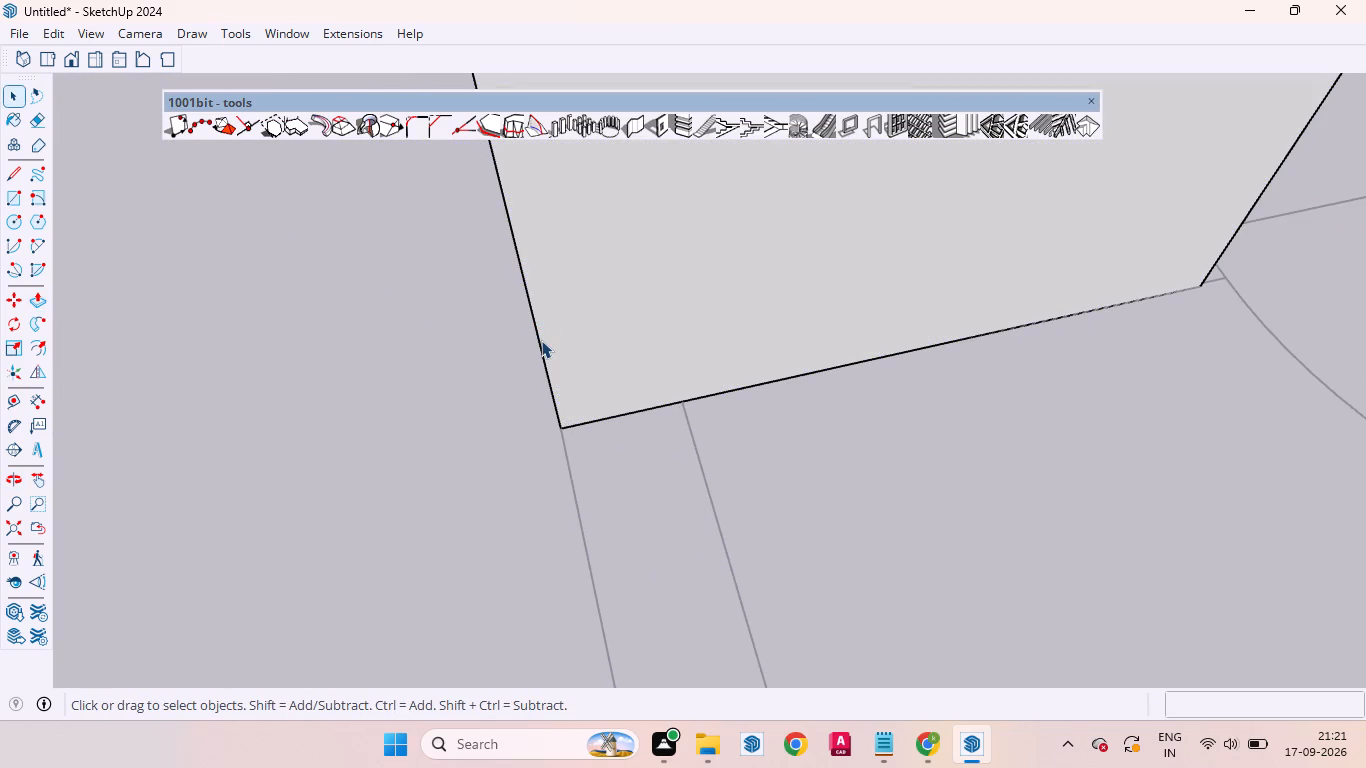
{"action": "left_click", "coordinate": [541, 340]}
{"action": "key", "text": "m"}
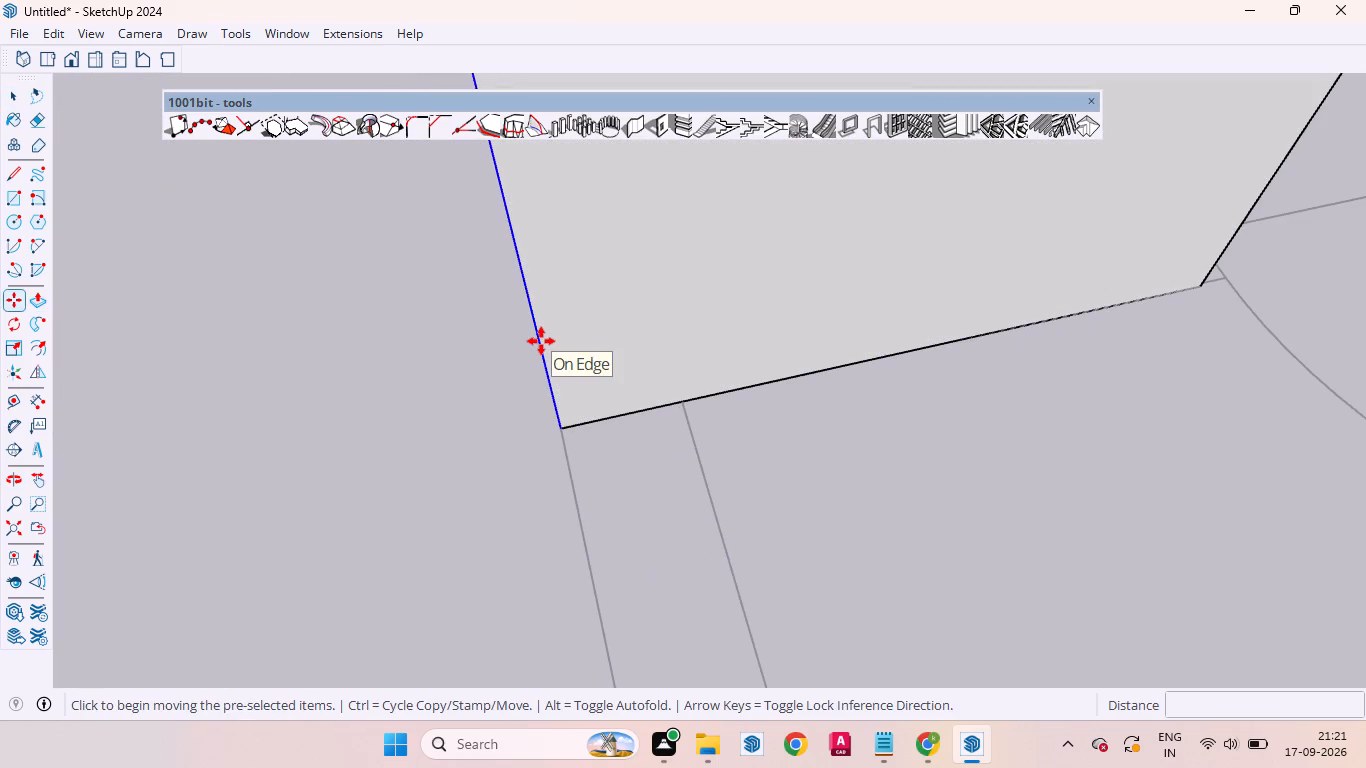
{"action": "left_click", "coordinate": [566, 434]}
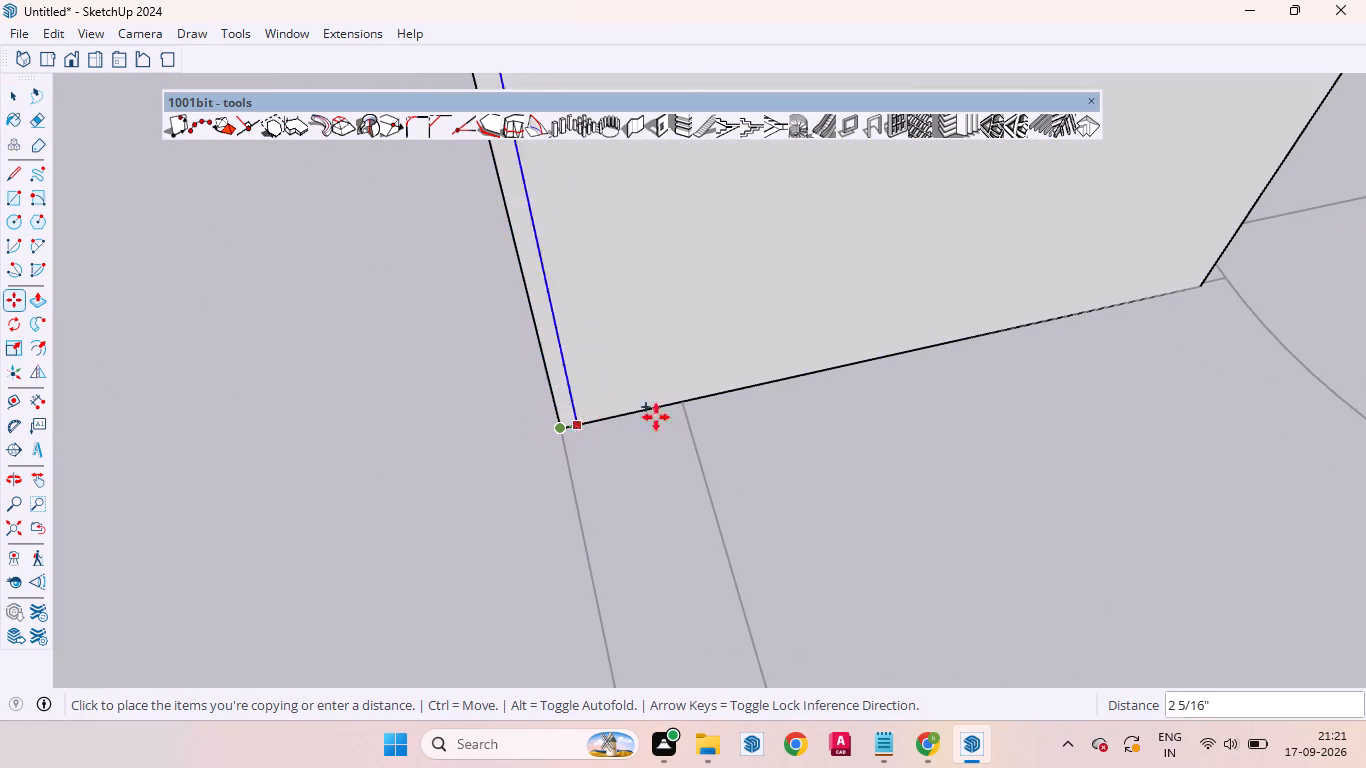
{"action": "left_click", "coordinate": [682, 402]}
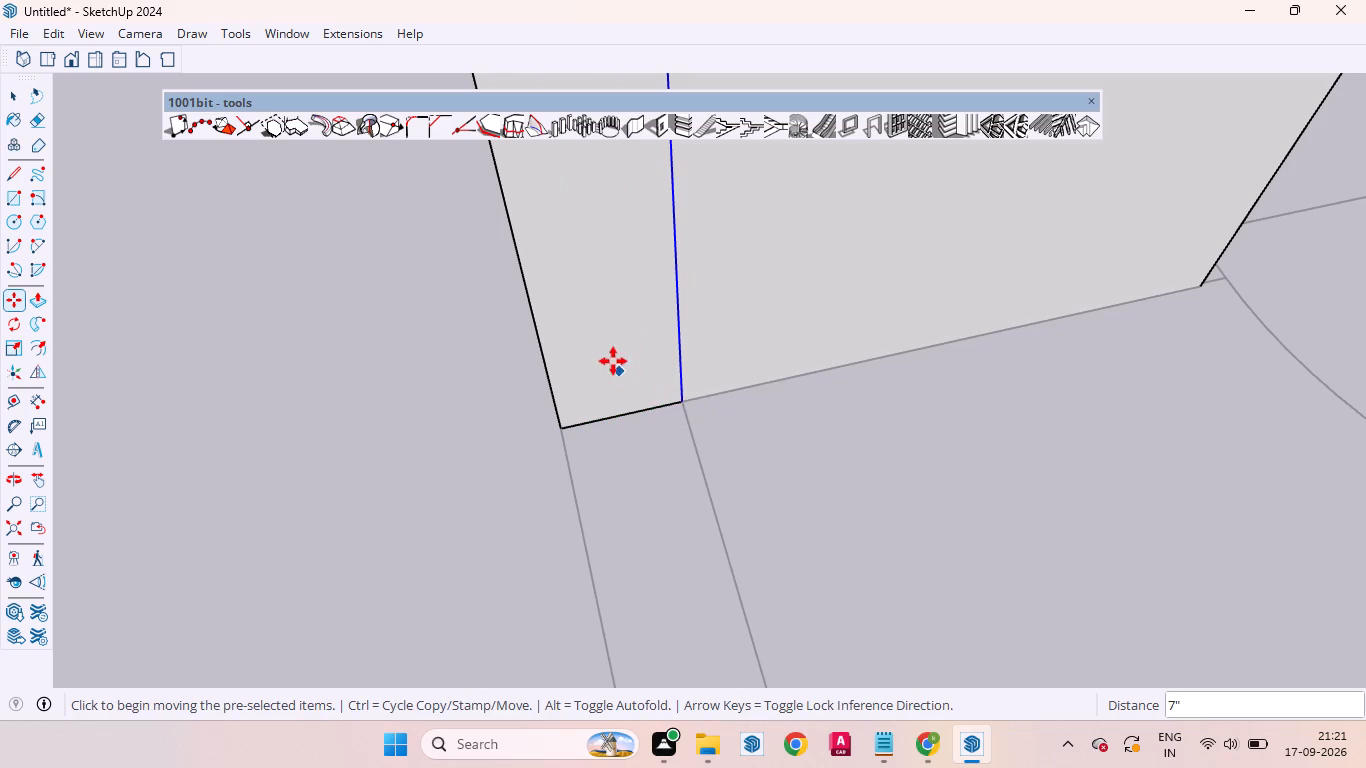
Push/Pull the 7" strip at the bathroom partition's outer corner about 7' 1" across to the outer wall to form the return wall.
{"action": "key", "text": "p"}
{"action": "left_click_drag", "start_coordinate": [597, 321], "coordinate": [606, 350]}
{"action": "scroll", "coordinate": [632, 377], "scroll_direction": "down", "scroll_amount": 10}
{"action": "scroll", "coordinate": [608, 316], "scroll_direction": "up", "scroll_amount": 1}
{"action": "scroll", "coordinate": [608, 316], "scroll_direction": "down", "scroll_amount": 9}
{"action": "scroll", "coordinate": [608, 315], "scroll_direction": "up", "scroll_amount": 2}
{"action": "scroll", "coordinate": [608, 315], "scroll_direction": "down", "scroll_amount": 5}
{"action": "middle_click_drag", "start_coordinate": [598, 370], "coordinate": [1073, 332]}
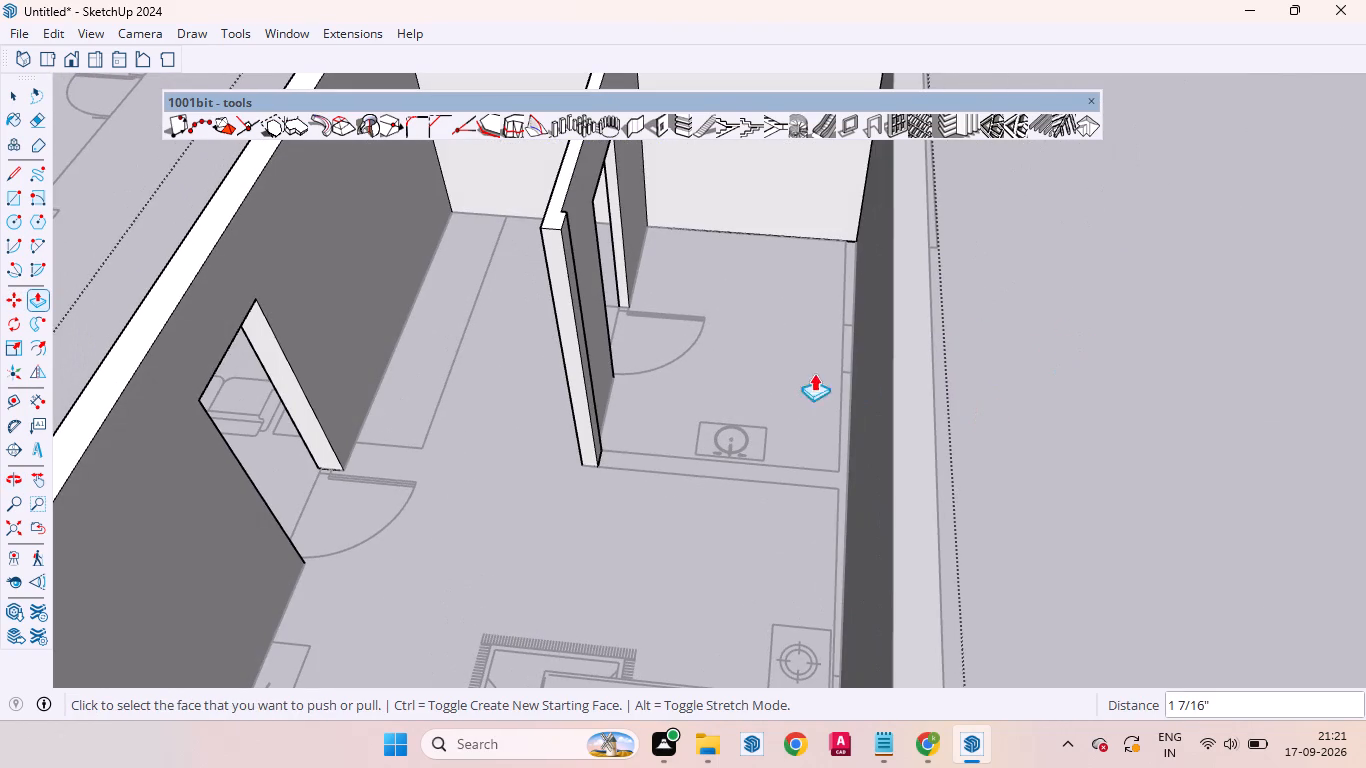
{"action": "scroll", "coordinate": [552, 258], "scroll_direction": "up", "scroll_amount": 5}
{"action": "middle_click_drag", "start_coordinate": [619, 278], "coordinate": [395, 280]}
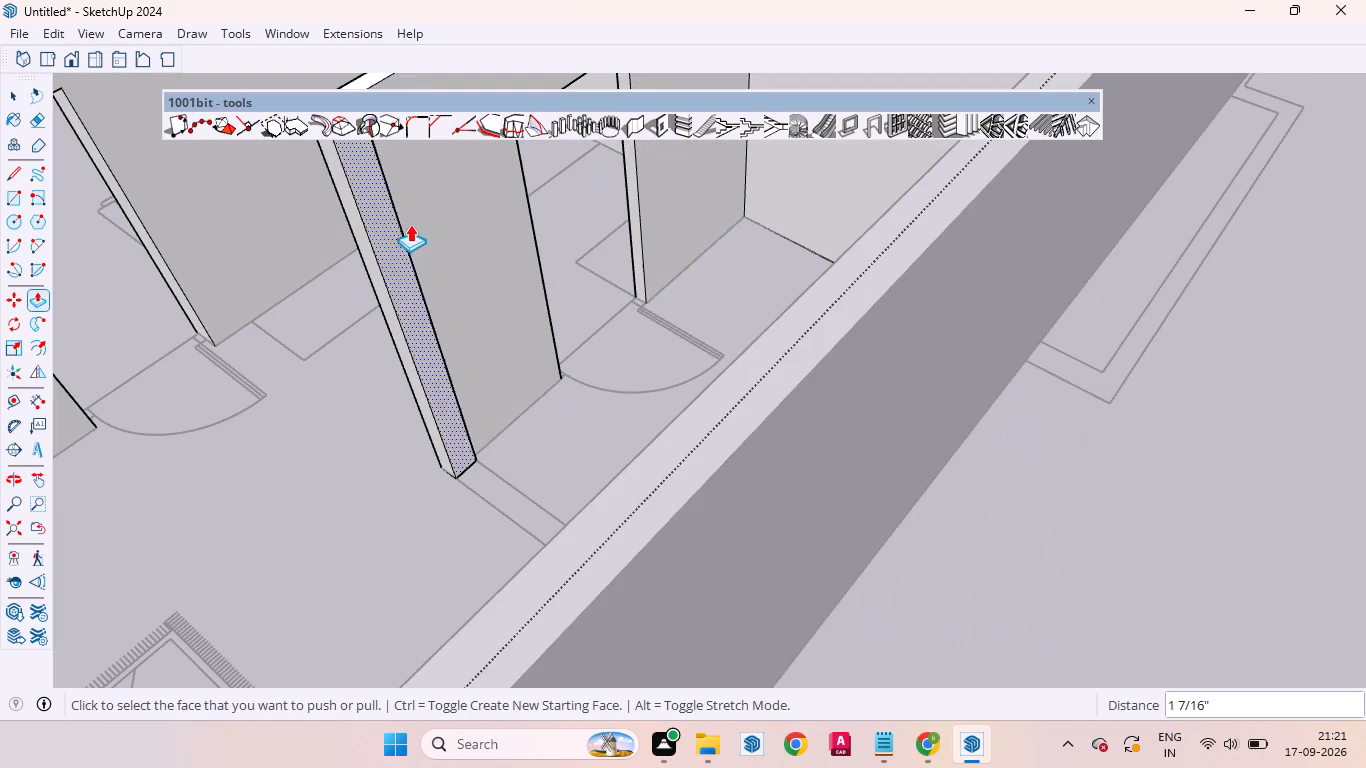
{"action": "left_click", "coordinate": [383, 221]}
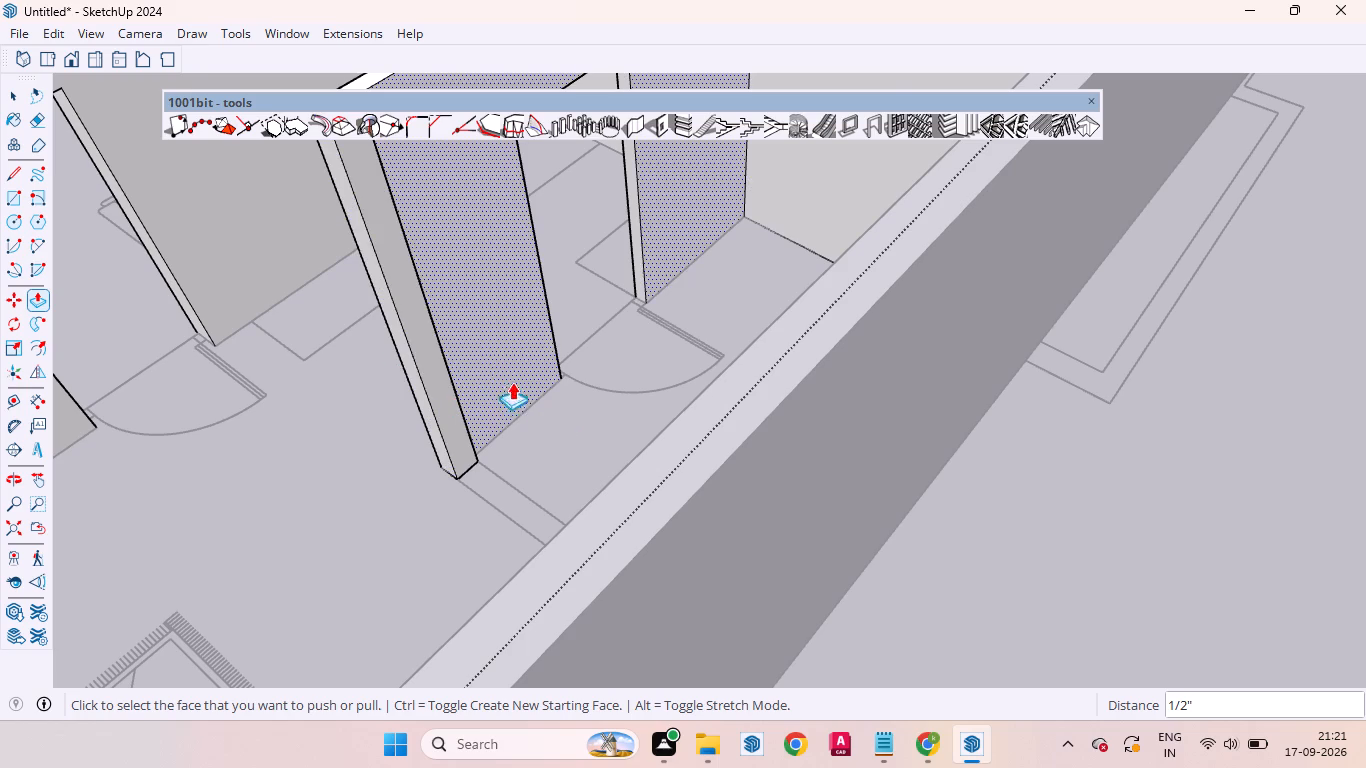
{"action": "scroll", "coordinate": [455, 442], "scroll_direction": "up", "scroll_amount": 6}
{"action": "middle_click_drag", "start_coordinate": [564, 429], "coordinate": [360, 591]}
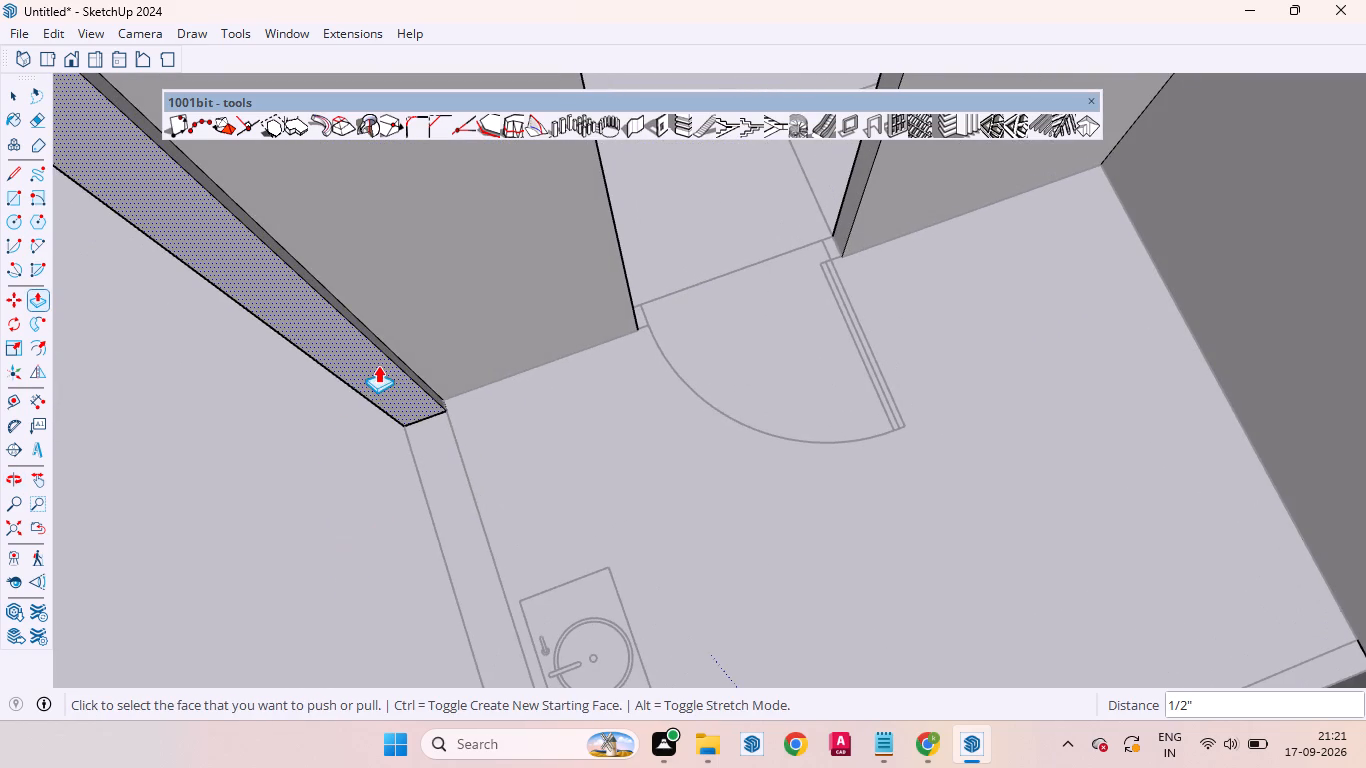
{"action": "left_click", "coordinate": [373, 377]}
{"action": "scroll", "coordinate": [390, 480], "scroll_direction": "down", "scroll_amount": 12}
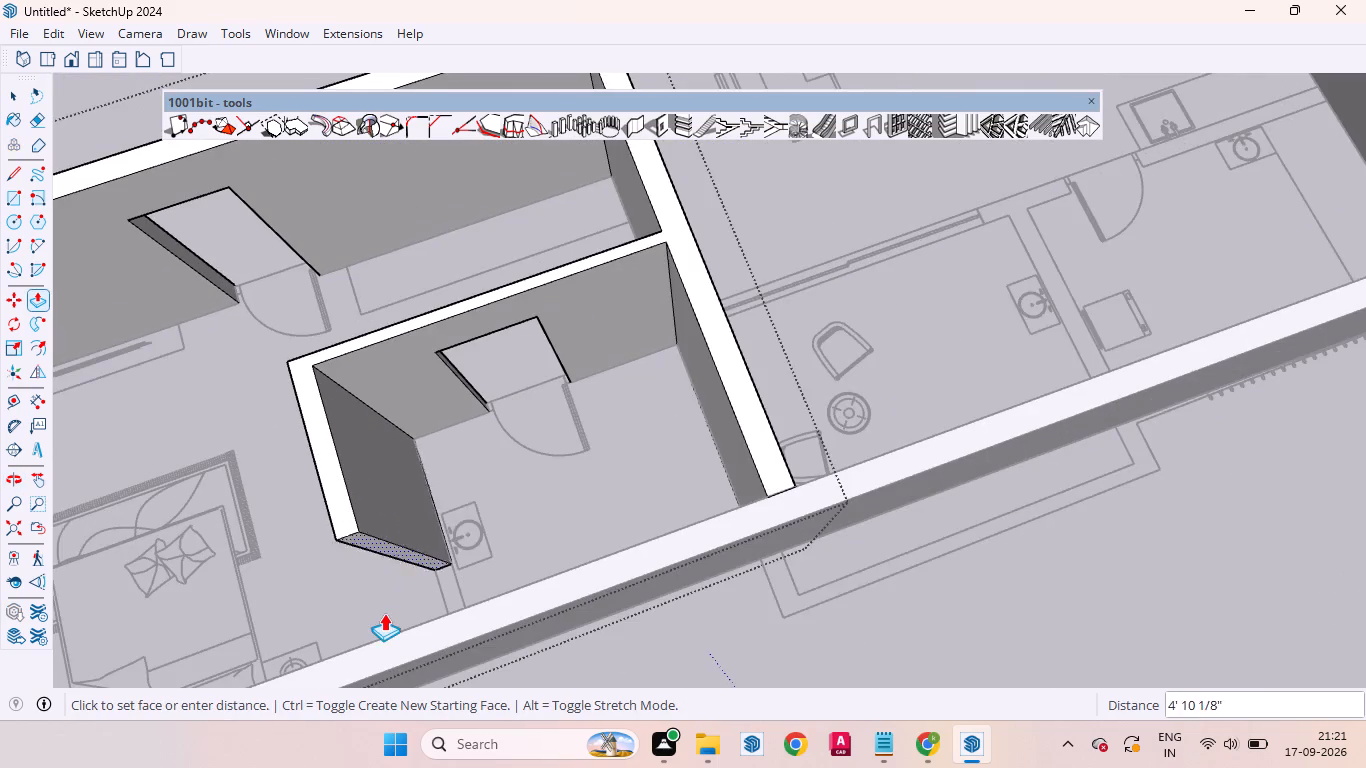
{"action": "scroll", "coordinate": [384, 616], "scroll_direction": "up", "scroll_amount": 4}
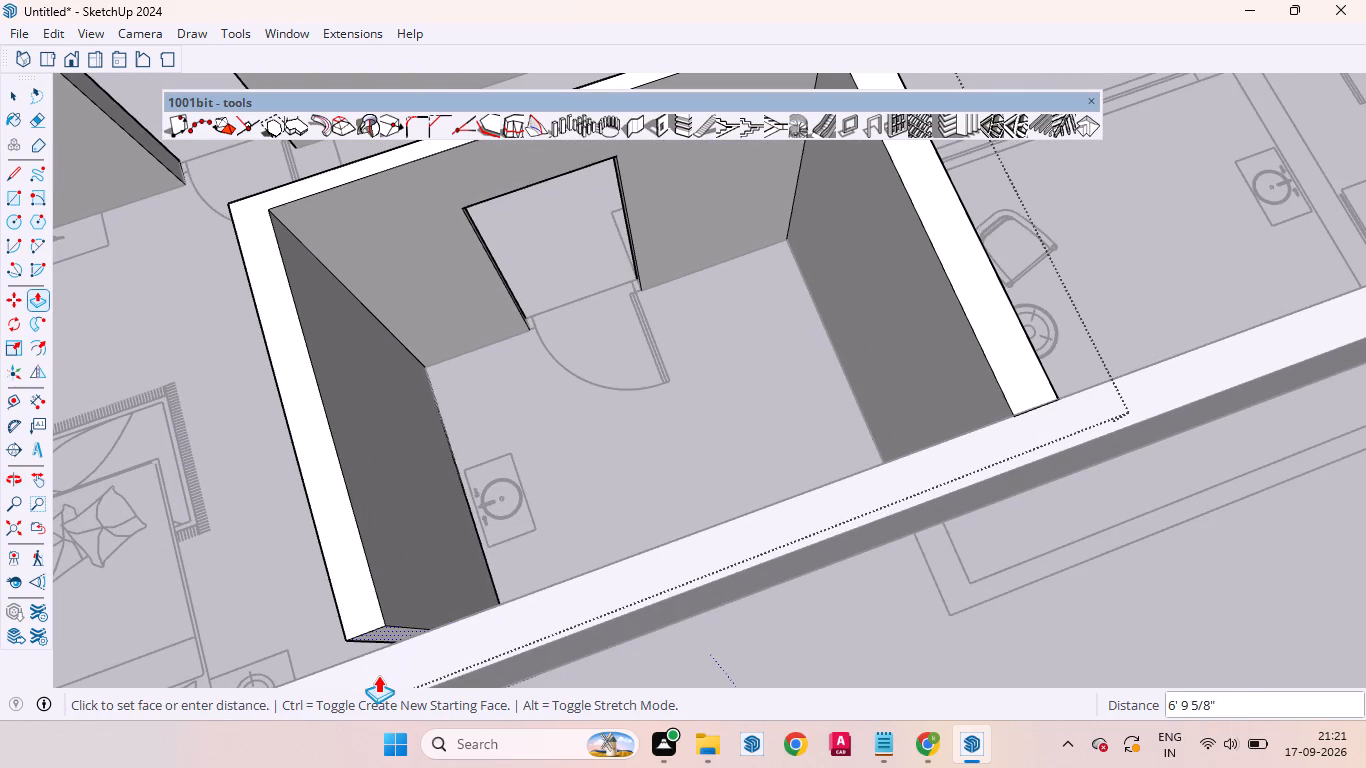
{"action": "left_click", "coordinate": [365, 659]}
Examine the bathroom enclosure, the adjoining bedroom with its door opening, and the surrounding floor plan from several angles.
{"action": "middle_click_drag", "start_coordinate": [281, 573], "coordinate": [879, 456]}
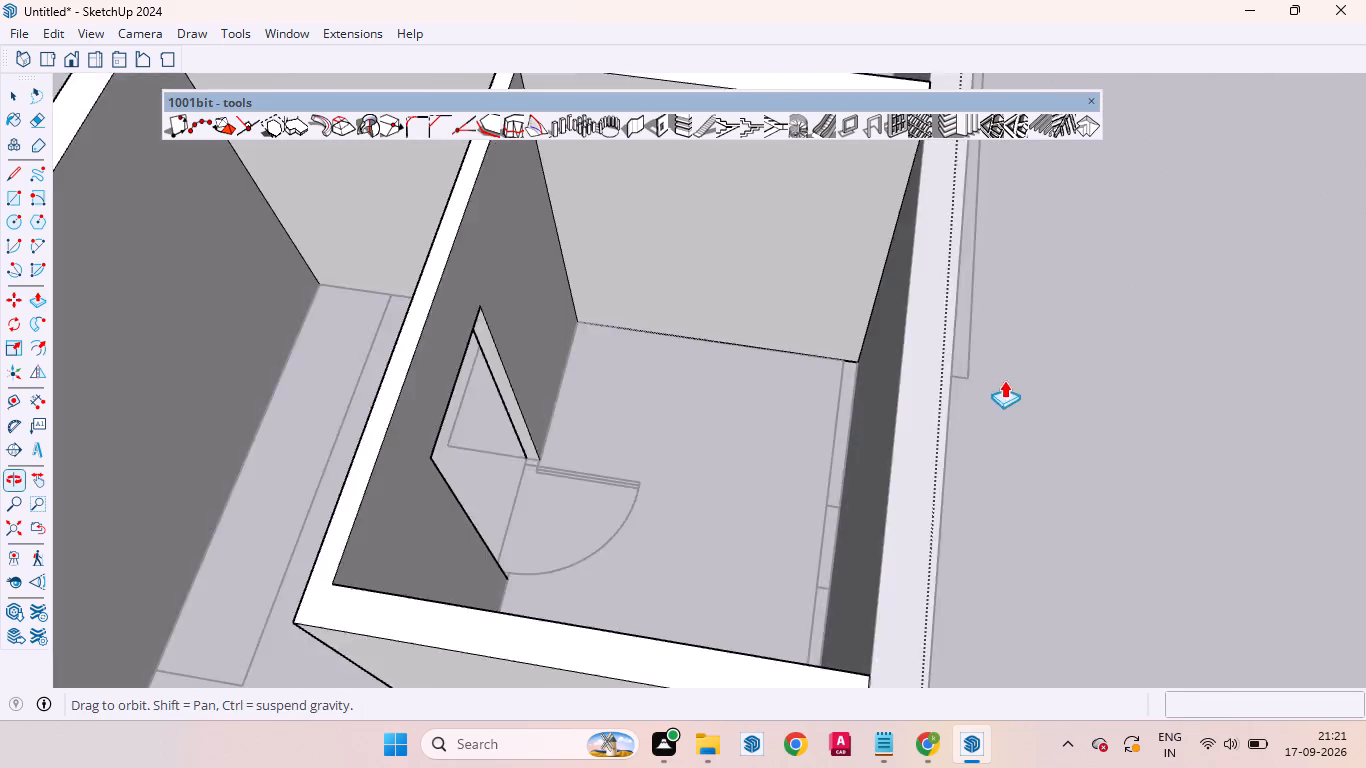
{"action": "scroll", "coordinate": [789, 328], "scroll_direction": "down", "scroll_amount": 4}
{"action": "scroll", "coordinate": [784, 328], "scroll_direction": "up", "scroll_amount": 1}
{"action": "scroll", "coordinate": [784, 328], "scroll_direction": "down", "scroll_amount": 1}
{"action": "scroll", "coordinate": [746, 612], "scroll_direction": "up", "scroll_amount": 5}
{"action": "scroll", "coordinate": [567, 431], "scroll_direction": "down", "scroll_amount": 6}
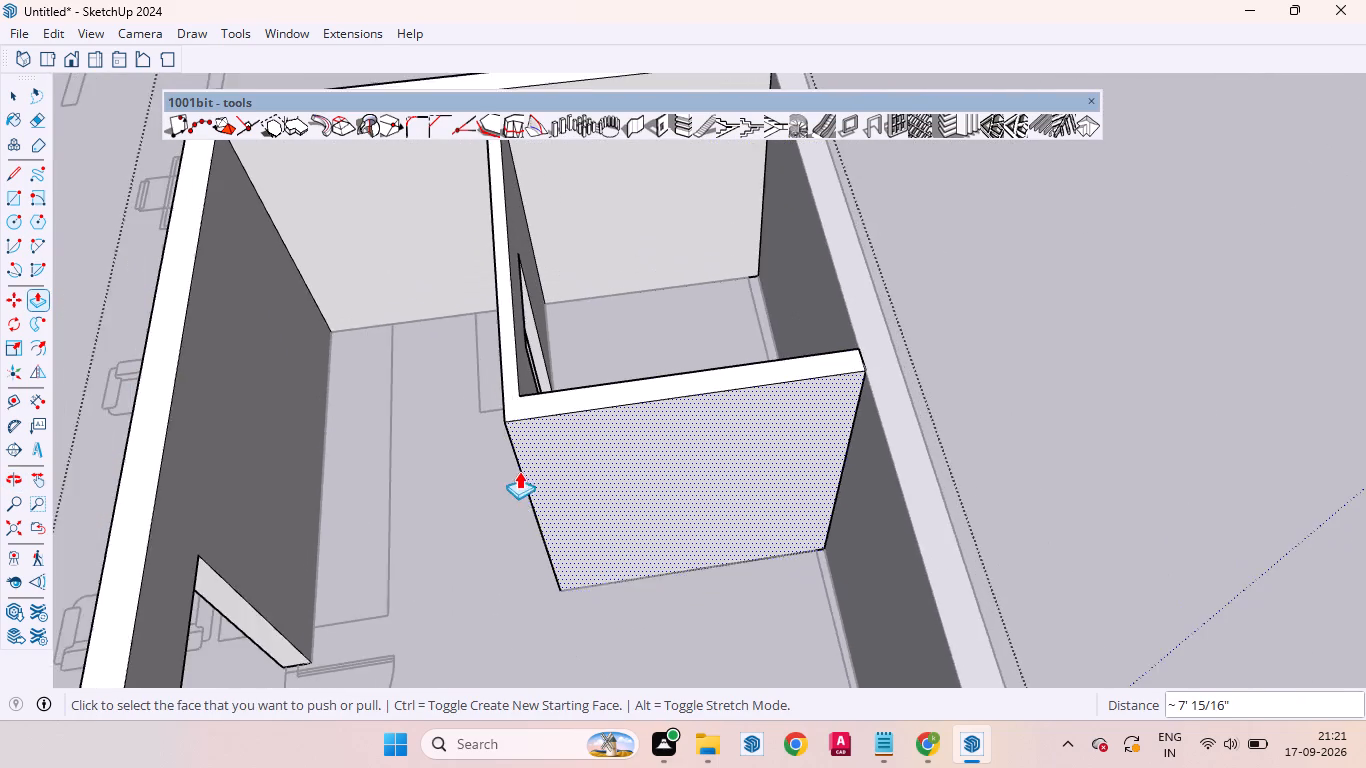
{"action": "scroll", "coordinate": [504, 359], "scroll_direction": "down", "scroll_amount": 12}
{"action": "scroll", "coordinate": [547, 574], "scroll_direction": "up", "scroll_amount": 7}
{"action": "scroll", "coordinate": [412, 437], "scroll_direction": "up", "scroll_amount": 8}
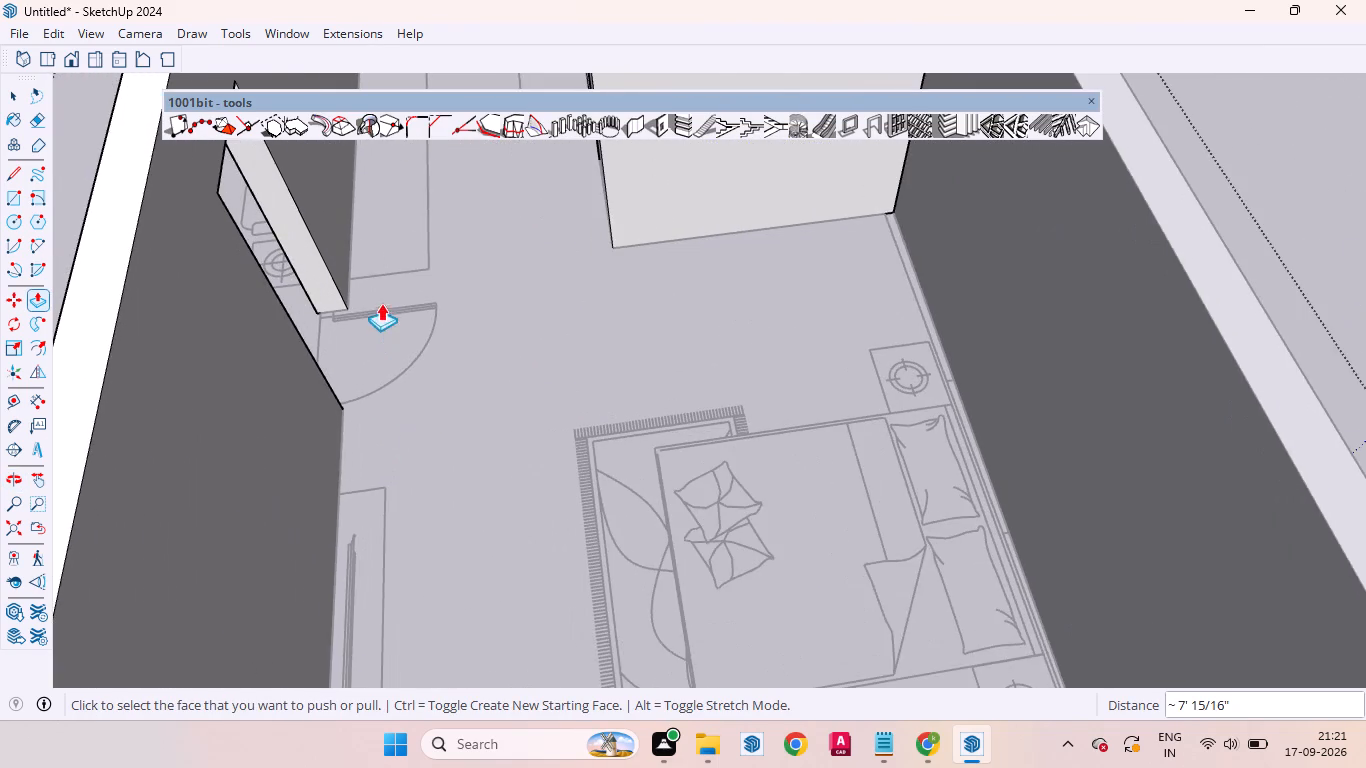
{"action": "scroll", "coordinate": [381, 303], "scroll_direction": "down", "scroll_amount": 2}
{"action": "scroll", "coordinate": [389, 327], "scroll_direction": "up", "scroll_amount": 1}
{"action": "scroll", "coordinate": [396, 342], "scroll_direction": "down", "scroll_amount": 10}
{"action": "scroll", "coordinate": [463, 528], "scroll_direction": "up", "scroll_amount": 6}
{"action": "middle_click_drag", "start_coordinate": [494, 455], "coordinate": [334, 549]}
{"action": "scroll", "coordinate": [334, 468], "scroll_direction": "up", "scroll_amount": 1}
{"action": "scroll", "coordinate": [480, 392], "scroll_direction": "down", "scroll_amount": 3}
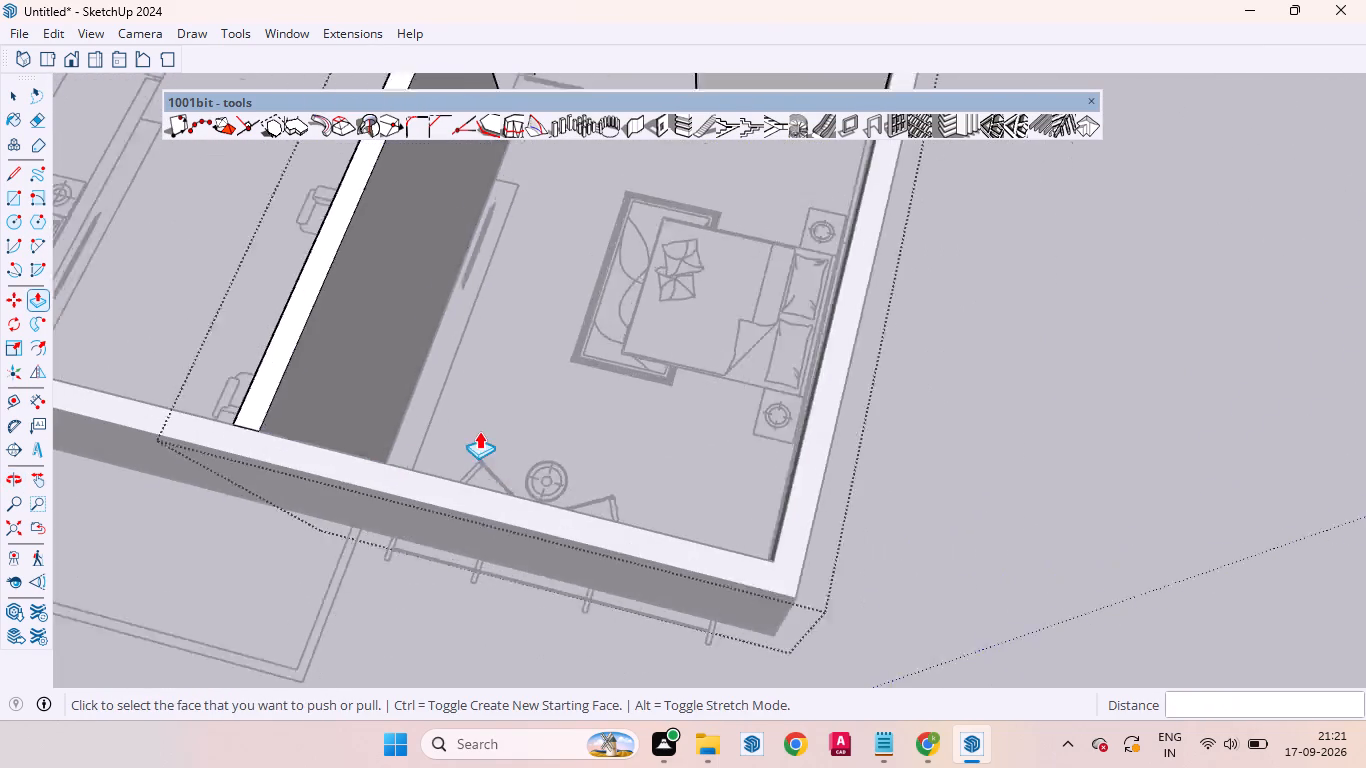
{"action": "scroll", "coordinate": [479, 431], "scroll_direction": "down", "scroll_amount": 10}
{"action": "scroll", "coordinate": [469, 436], "scroll_direction": "up", "scroll_amount": 2}
{"action": "scroll", "coordinate": [469, 436], "scroll_direction": "down", "scroll_amount": 1}
{"action": "scroll", "coordinate": [583, 201], "scroll_direction": "up", "scroll_amount": 7}
{"action": "scroll", "coordinate": [428, 427], "scroll_direction": "down", "scroll_amount": 9}
{"action": "scroll", "coordinate": [406, 433], "scroll_direction": "up", "scroll_amount": 5}
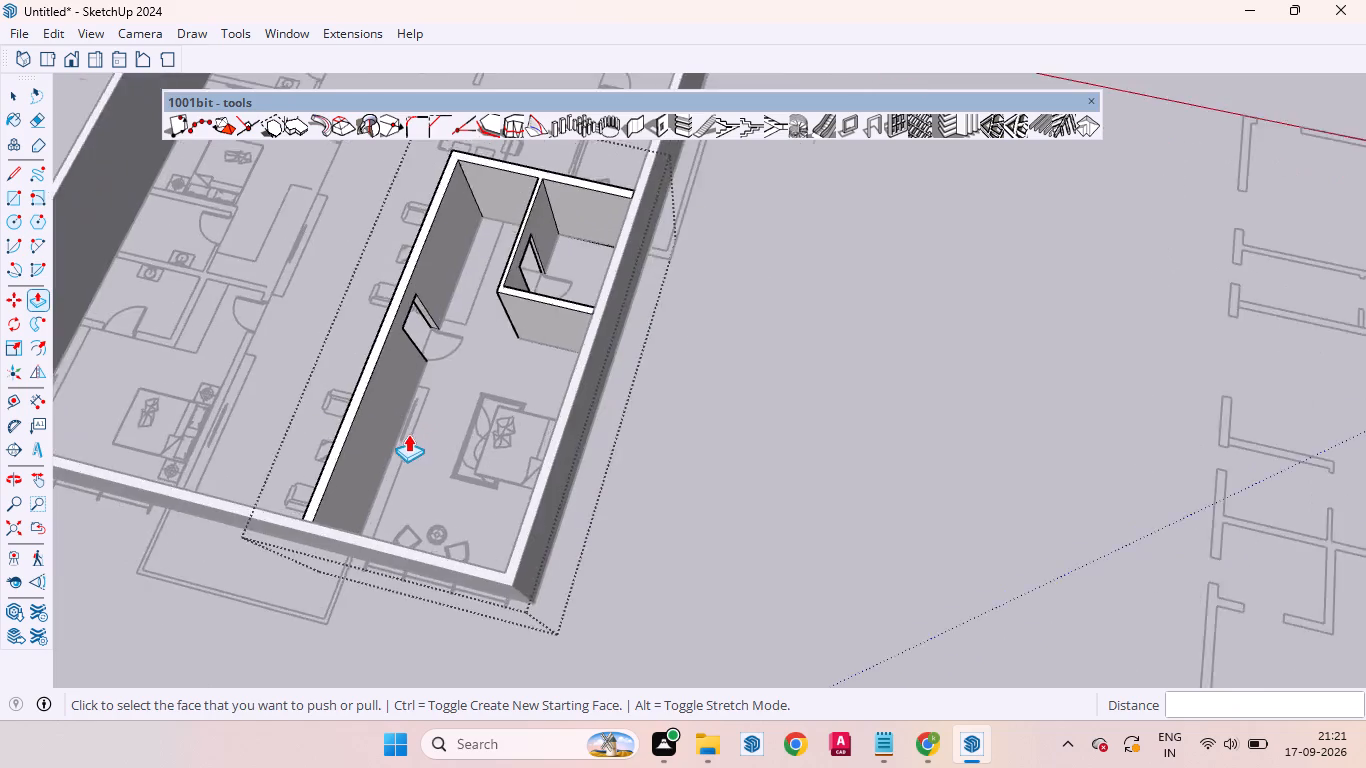
{"action": "scroll", "coordinate": [408, 434], "scroll_direction": "up", "scroll_amount": 3}
{"action": "middle_click_drag", "start_coordinate": [498, 434], "coordinate": [185, 425]}
{"action": "scroll", "coordinate": [403, 307], "scroll_direction": "down", "scroll_amount": 13}
{"action": "scroll", "coordinate": [624, 379], "scroll_direction": "up", "scroll_amount": 1}
{"action": "middle_click_drag", "start_coordinate": [624, 379], "coordinate": [555, 402]}
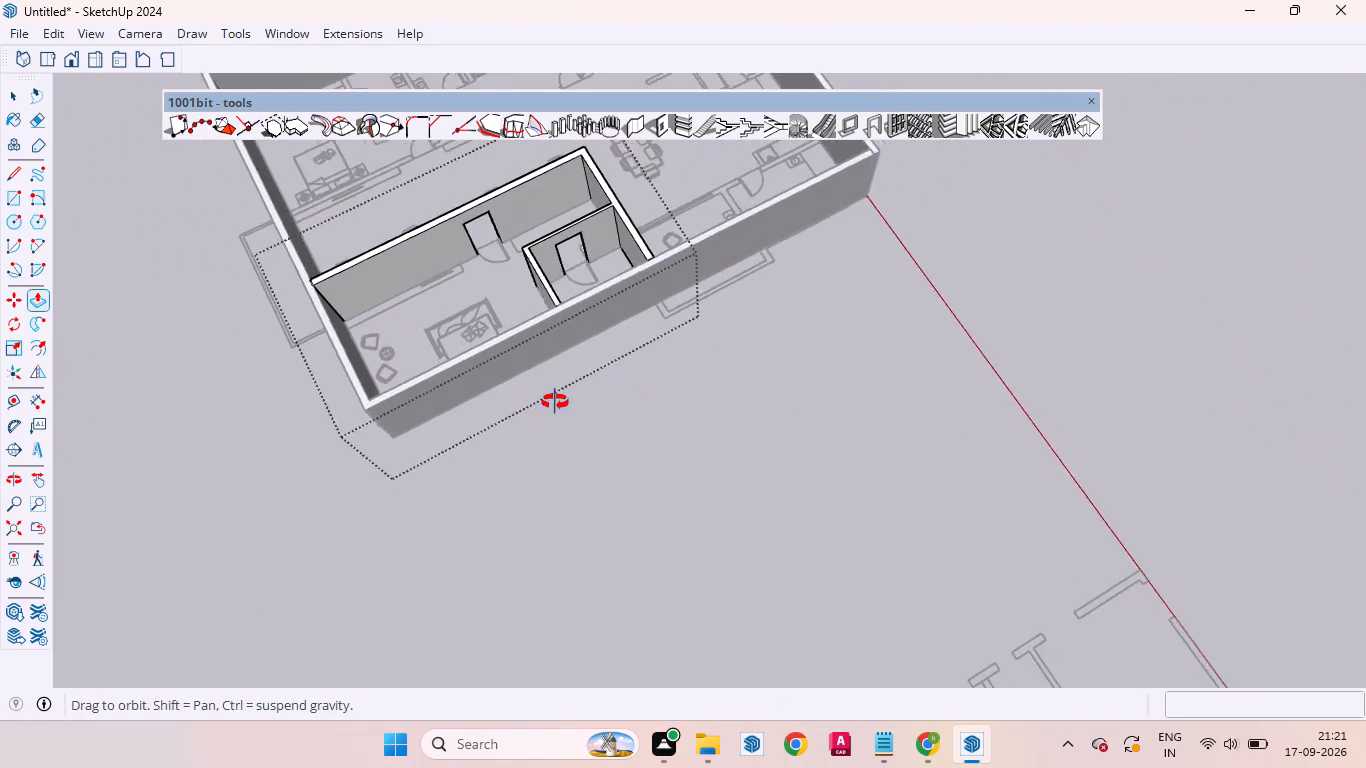
{"action": "middle_click_drag", "start_coordinate": [555, 402], "coordinate": [420, 406]}
Finish editing the inner partition group and return to the whole model.
{"action": "left_click", "coordinate": [644, 461]}
{"action": "scroll", "coordinate": [541, 340], "scroll_direction": "down", "scroll_amount": 6}
{"action": "key", "text": "space"}
{"action": "left_click", "coordinate": [703, 371]}
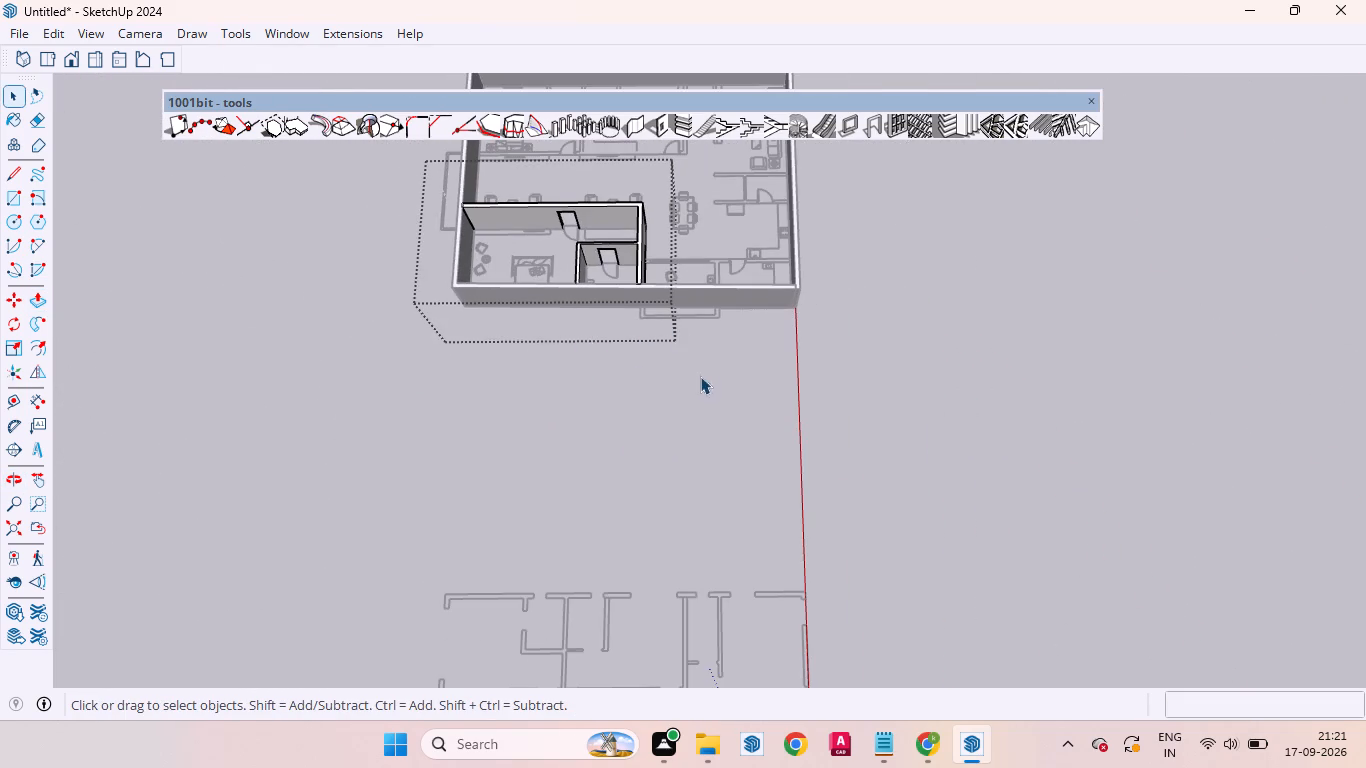
Hide the outer wall group so only the inner partitions stand on the floor plan.
{"action": "scroll", "coordinate": [487, 355], "scroll_direction": "down", "scroll_amount": 6}
{"action": "scroll", "coordinate": [570, 319], "scroll_direction": "up", "scroll_amount": 9}
{"action": "scroll", "coordinate": [578, 299], "scroll_direction": "down", "scroll_amount": 1}
{"action": "scroll", "coordinate": [578, 299], "scroll_direction": "up", "scroll_amount": 4}
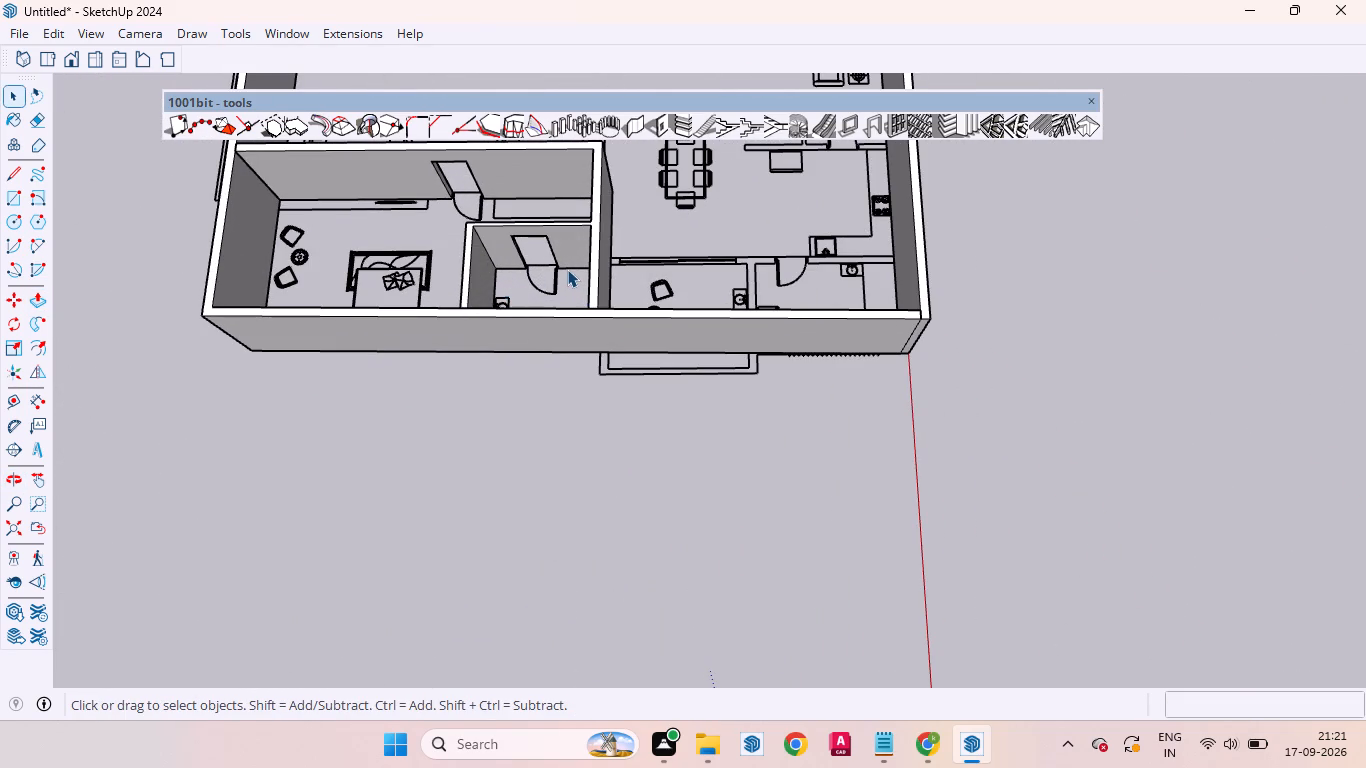
{"action": "scroll", "coordinate": [565, 260], "scroll_direction": "down", "scroll_amount": 11}
{"action": "middle_click_drag", "start_coordinate": [568, 369], "coordinate": [649, 173]}
{"action": "scroll", "coordinate": [522, 311], "scroll_direction": "up", "scroll_amount": 15}
{"action": "left_click", "coordinate": [553, 433]}
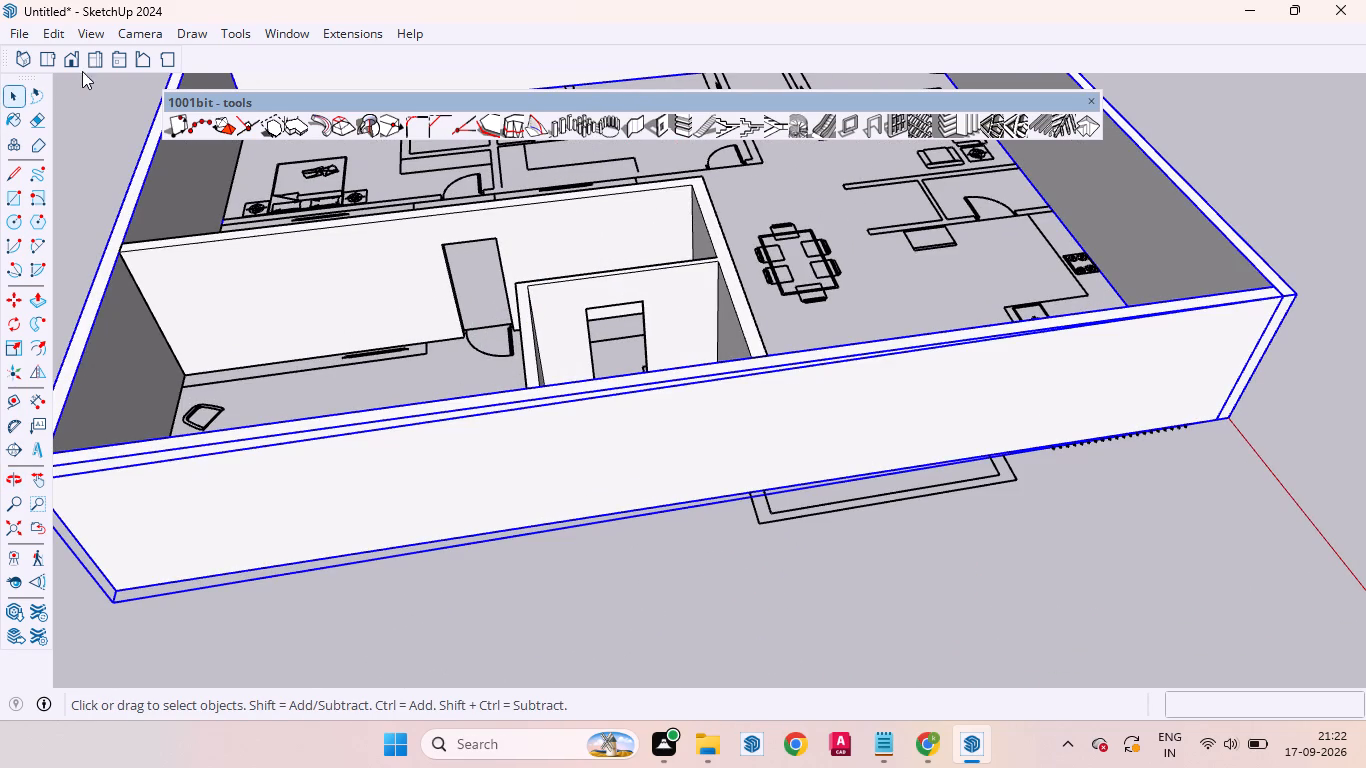
{"action": "left_click", "coordinate": [55, 32]}
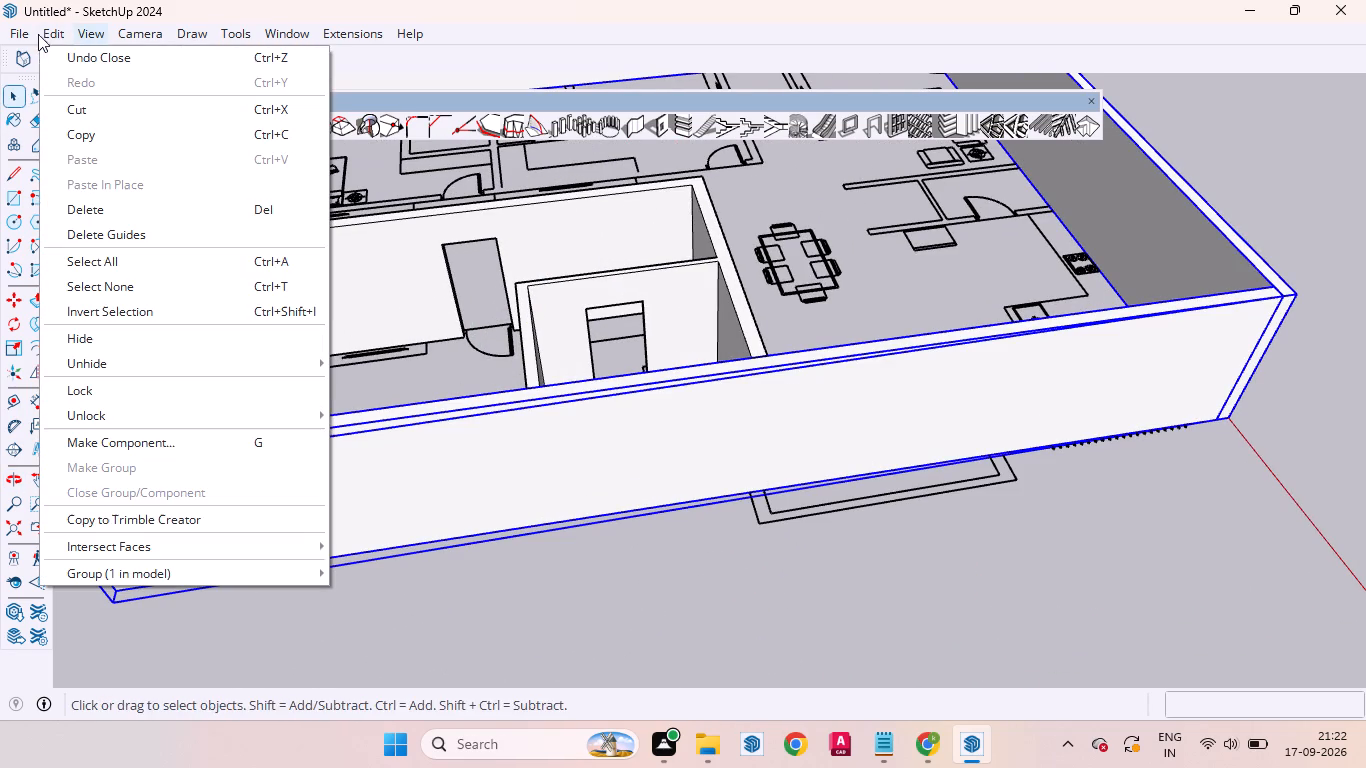
{"action": "left_click", "coordinate": [84, 339]}
{"action": "scroll", "coordinate": [367, 320], "scroll_direction": "down", "scroll_amount": 5}
{"action": "scroll", "coordinate": [313, 351], "scroll_direction": "up", "scroll_amount": 8}
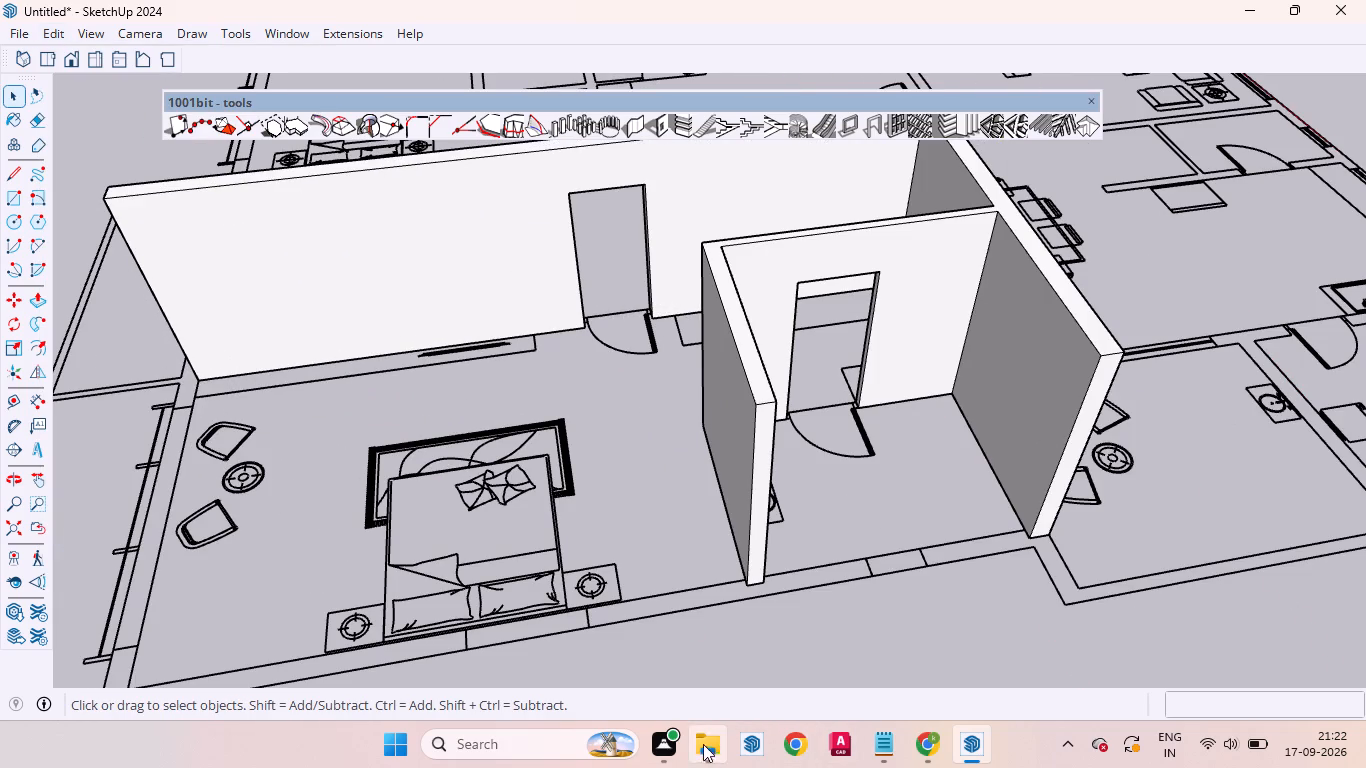
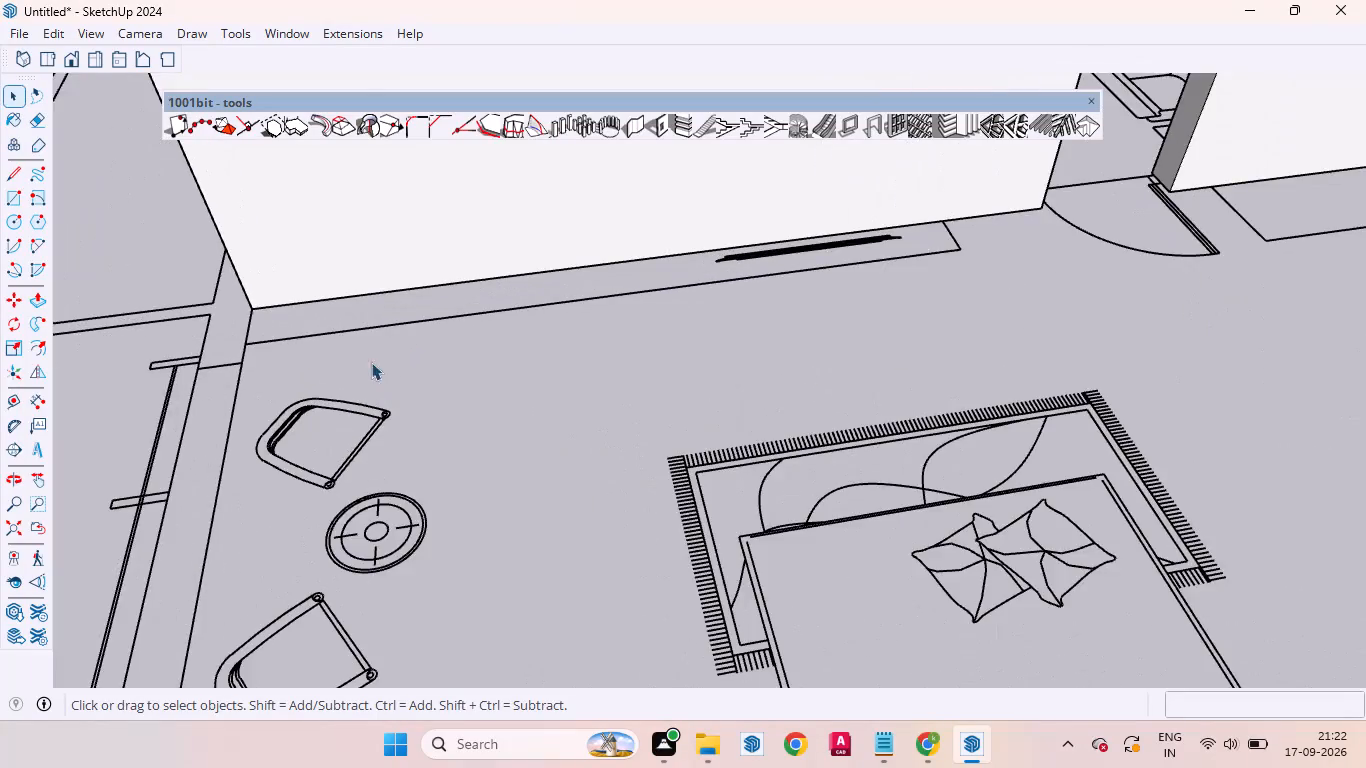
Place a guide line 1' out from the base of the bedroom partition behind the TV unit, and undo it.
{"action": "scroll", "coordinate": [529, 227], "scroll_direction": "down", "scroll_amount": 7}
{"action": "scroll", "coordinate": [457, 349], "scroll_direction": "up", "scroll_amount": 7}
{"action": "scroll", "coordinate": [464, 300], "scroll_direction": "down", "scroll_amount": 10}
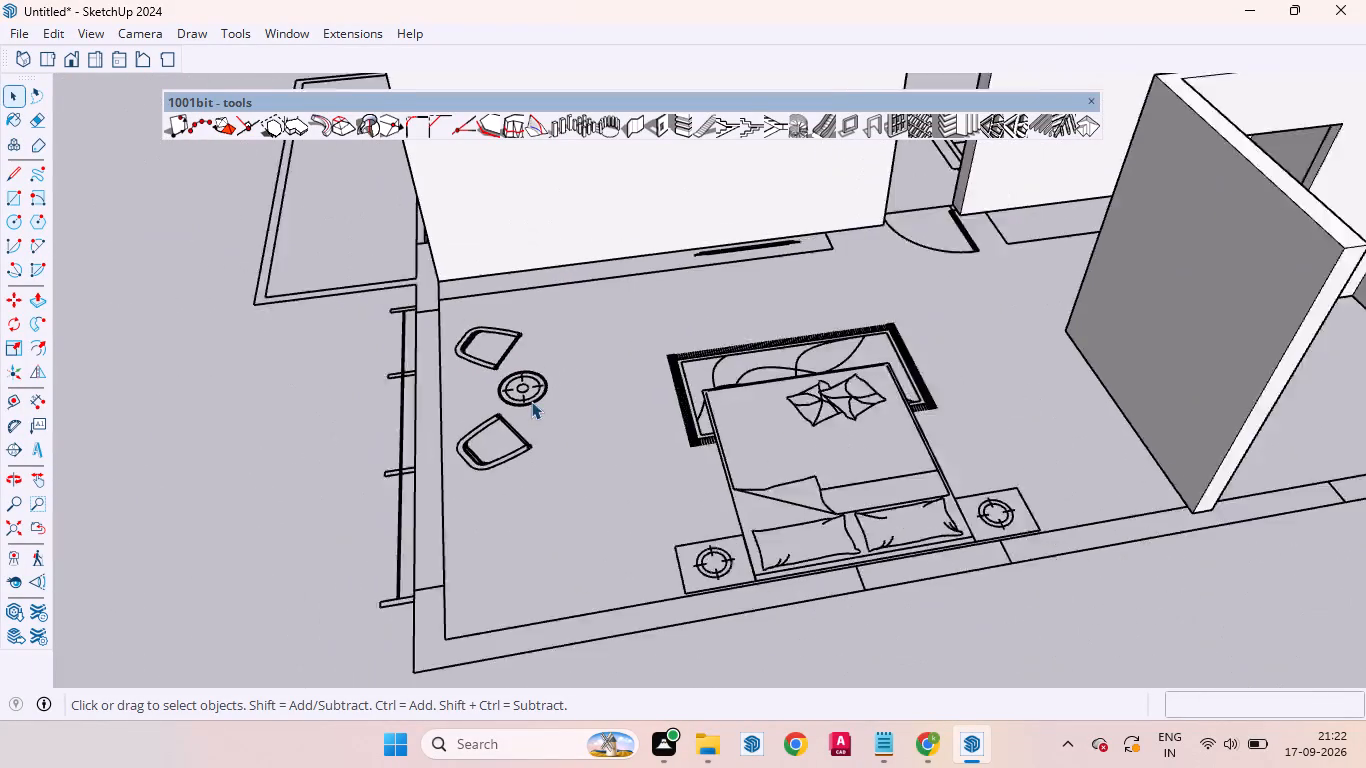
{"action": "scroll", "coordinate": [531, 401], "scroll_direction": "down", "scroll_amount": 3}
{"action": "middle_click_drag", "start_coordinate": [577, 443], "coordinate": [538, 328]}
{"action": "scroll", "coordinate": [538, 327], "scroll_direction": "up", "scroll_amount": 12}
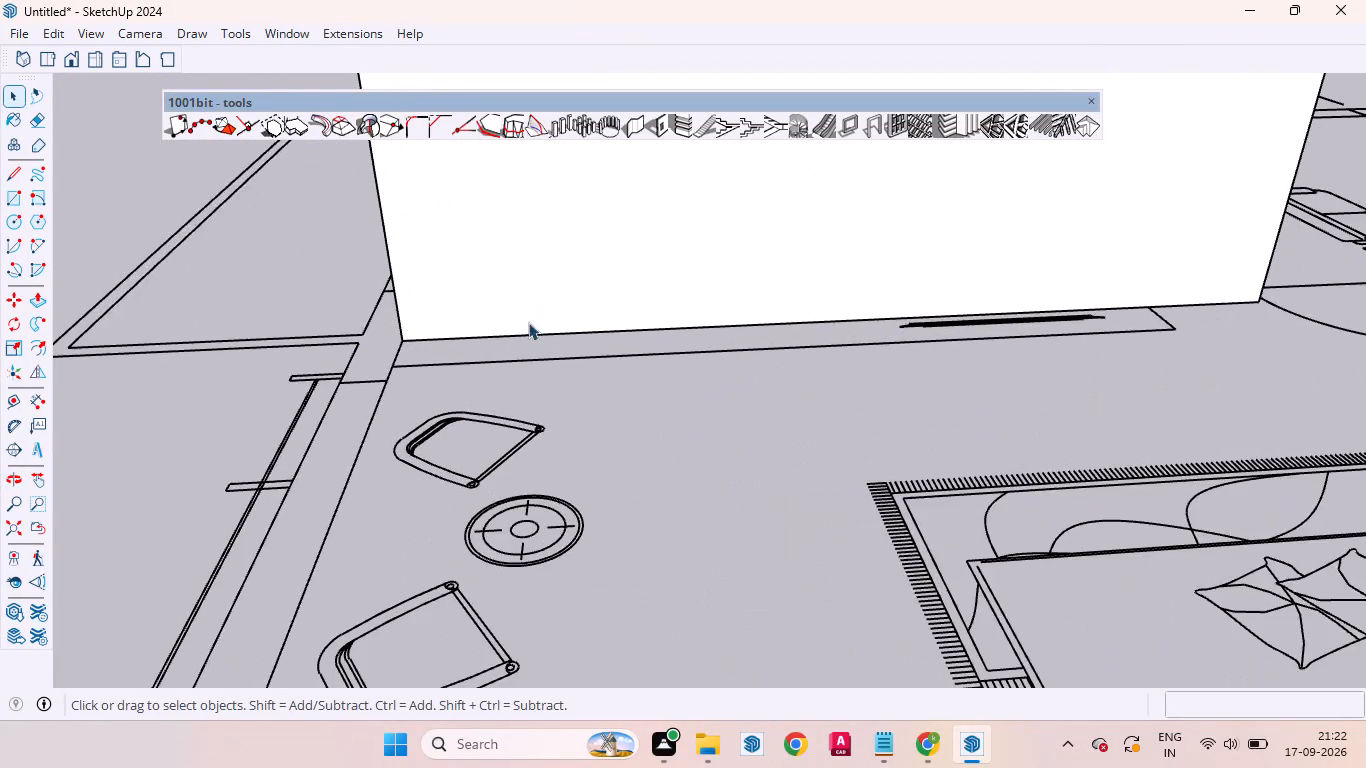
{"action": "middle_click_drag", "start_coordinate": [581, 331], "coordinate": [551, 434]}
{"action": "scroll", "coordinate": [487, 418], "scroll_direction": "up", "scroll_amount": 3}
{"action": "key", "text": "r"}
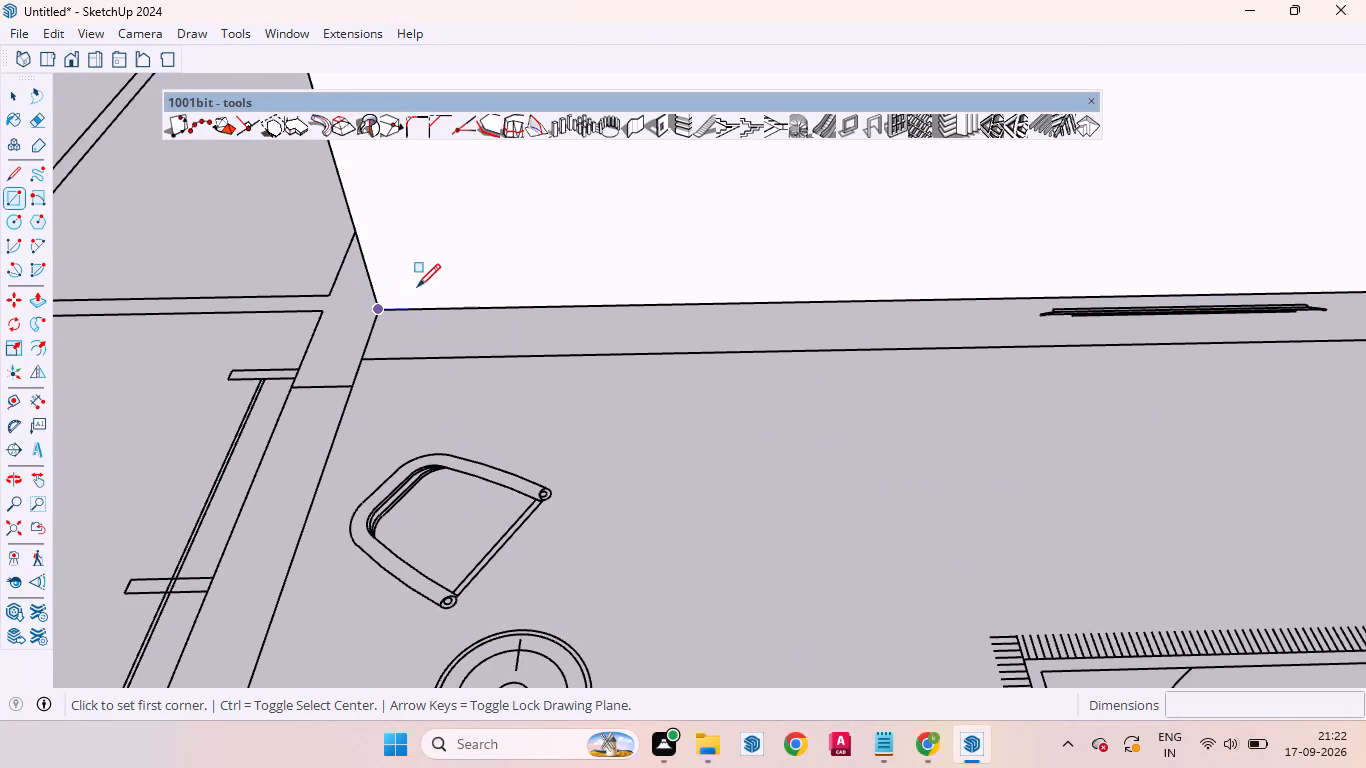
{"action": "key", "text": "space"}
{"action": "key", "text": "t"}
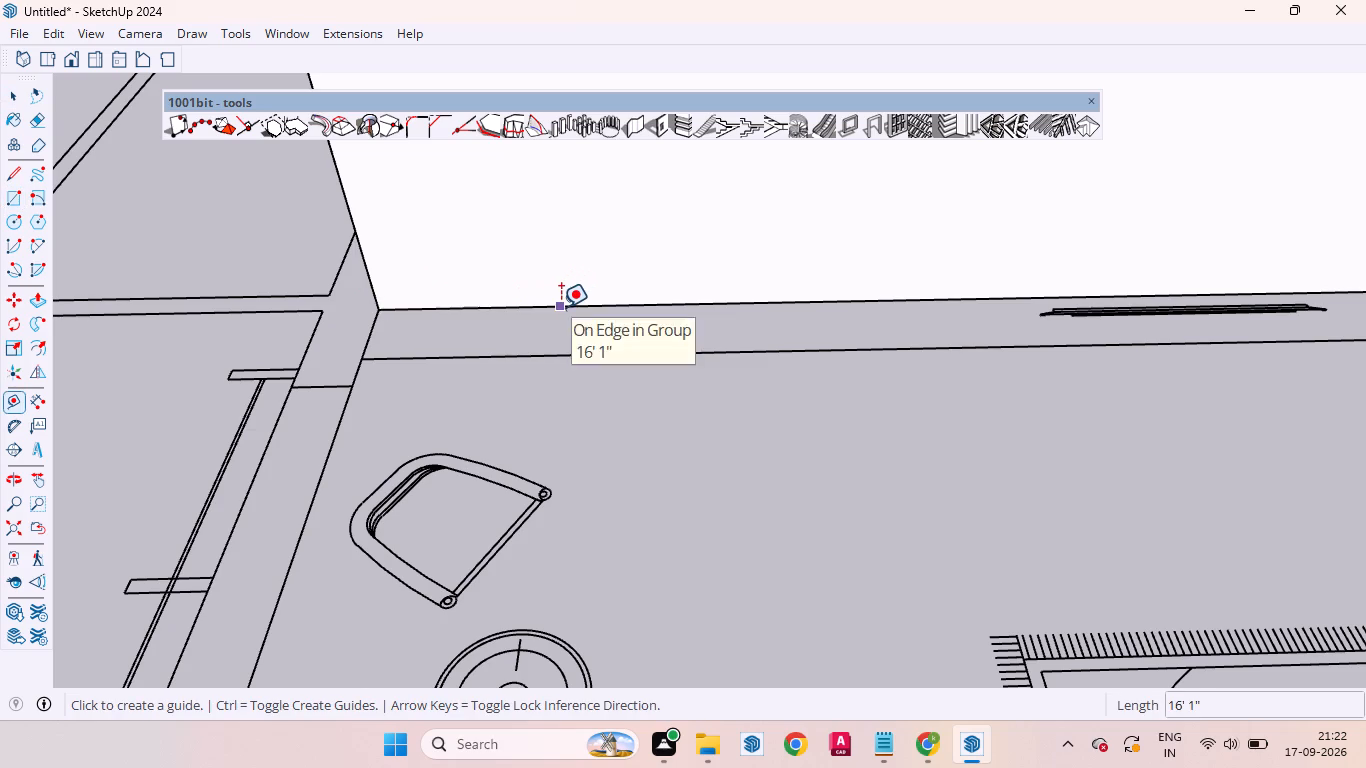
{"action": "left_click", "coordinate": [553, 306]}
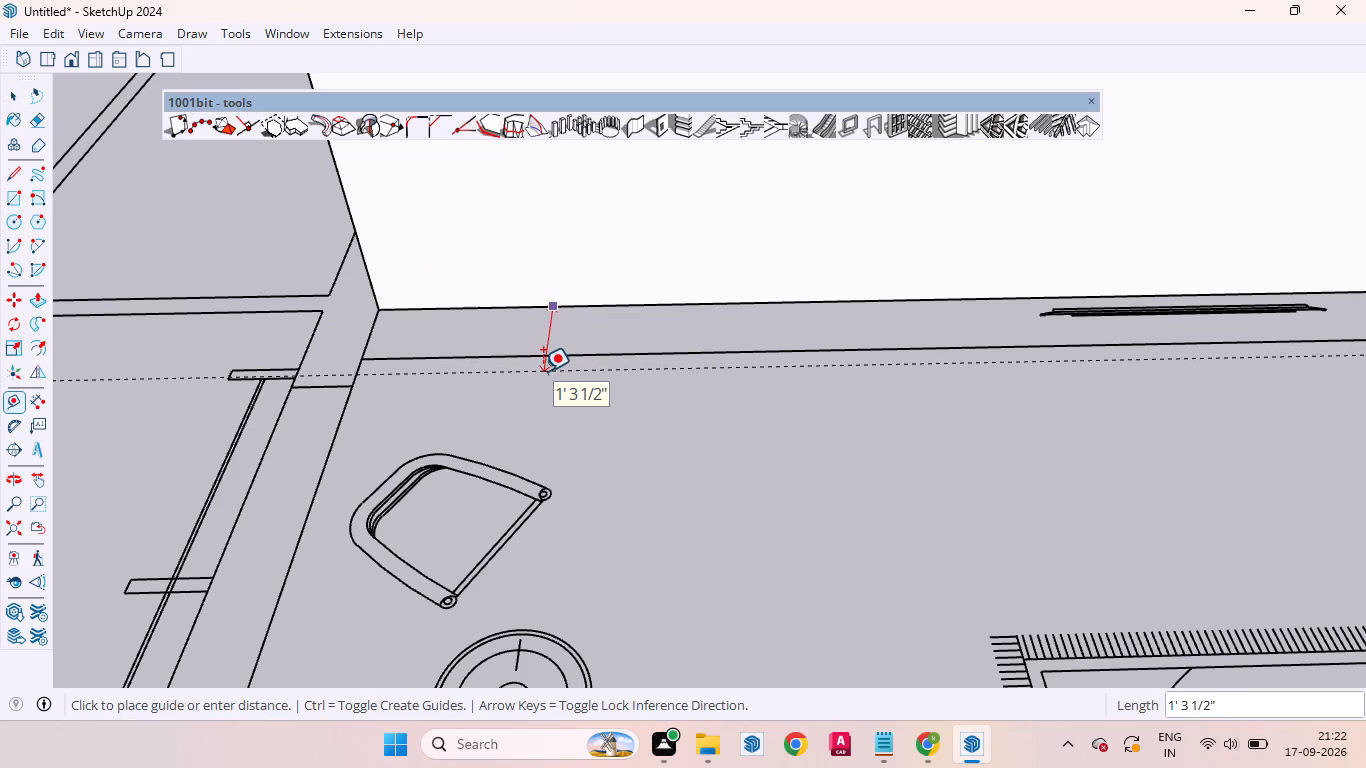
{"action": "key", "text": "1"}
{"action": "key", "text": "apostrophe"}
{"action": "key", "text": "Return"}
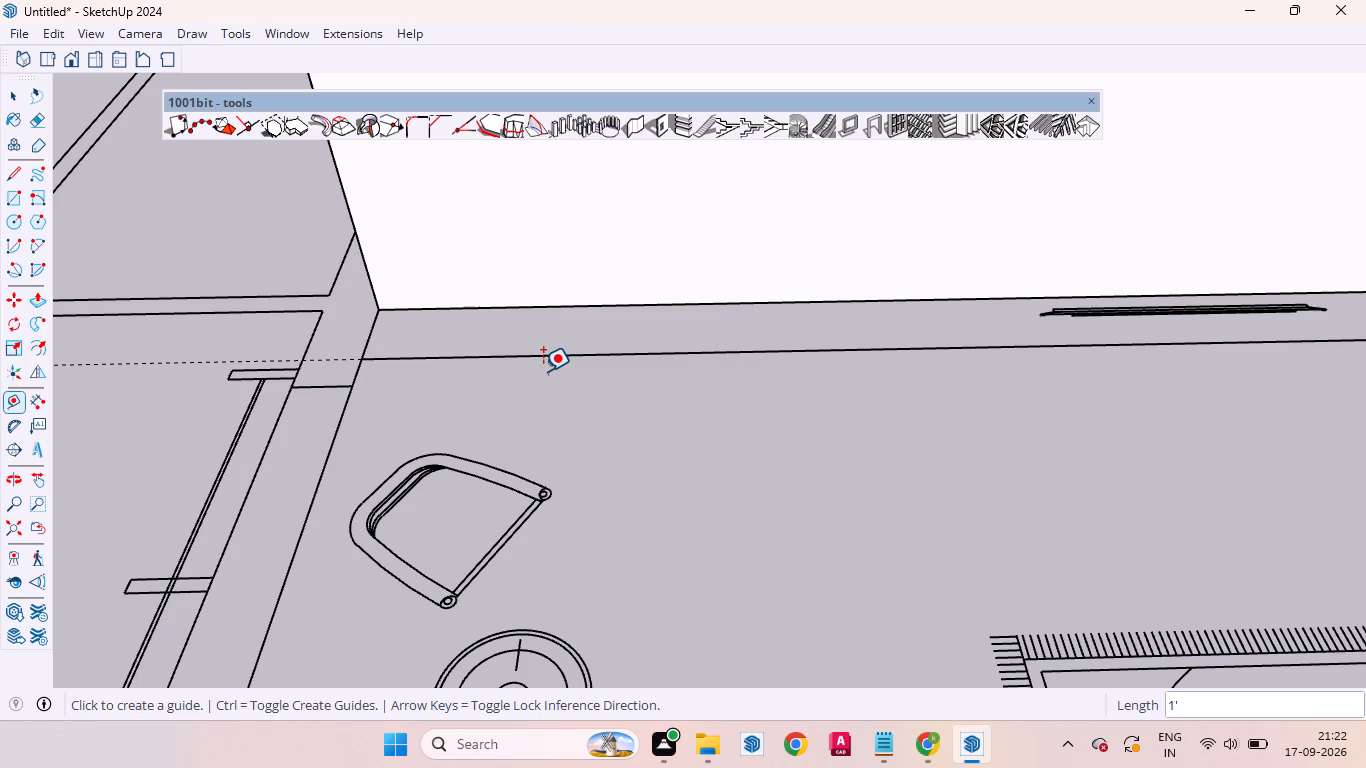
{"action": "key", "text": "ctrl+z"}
Place a guide line 2' out from the base edge of the bedroom partition behind the TV unit.
{"action": "left_click", "coordinate": [563, 306]}
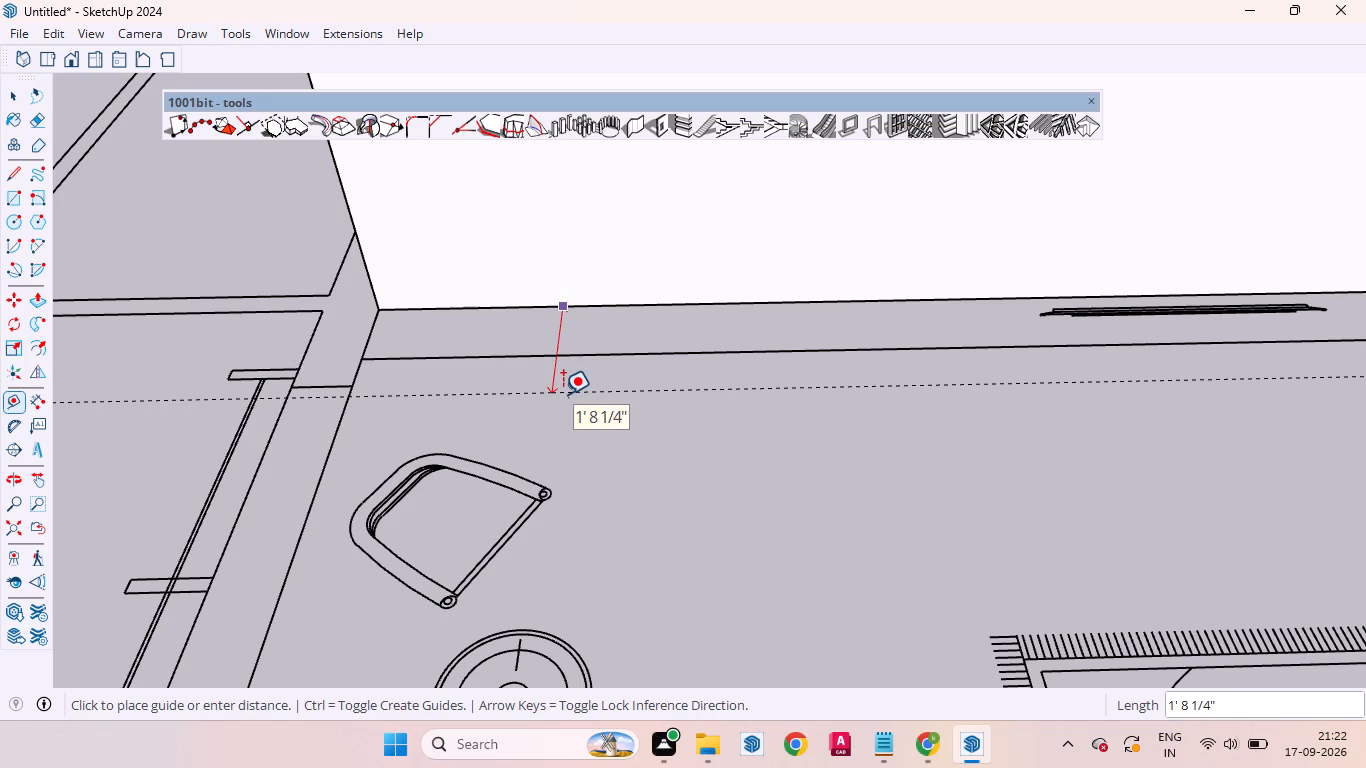
{"action": "key", "text": "2"}
{"action": "key", "text": "apostrophe"}
{"action": "key", "text": "Return"}
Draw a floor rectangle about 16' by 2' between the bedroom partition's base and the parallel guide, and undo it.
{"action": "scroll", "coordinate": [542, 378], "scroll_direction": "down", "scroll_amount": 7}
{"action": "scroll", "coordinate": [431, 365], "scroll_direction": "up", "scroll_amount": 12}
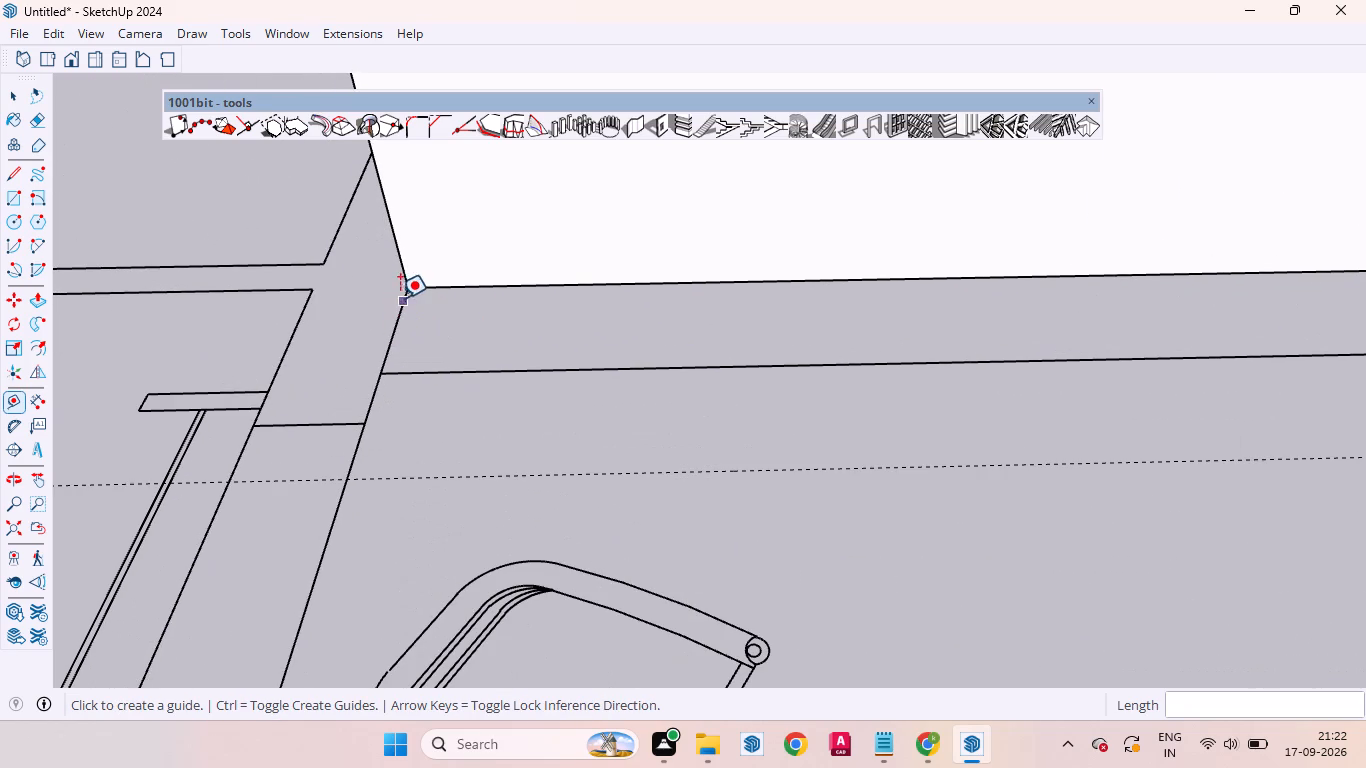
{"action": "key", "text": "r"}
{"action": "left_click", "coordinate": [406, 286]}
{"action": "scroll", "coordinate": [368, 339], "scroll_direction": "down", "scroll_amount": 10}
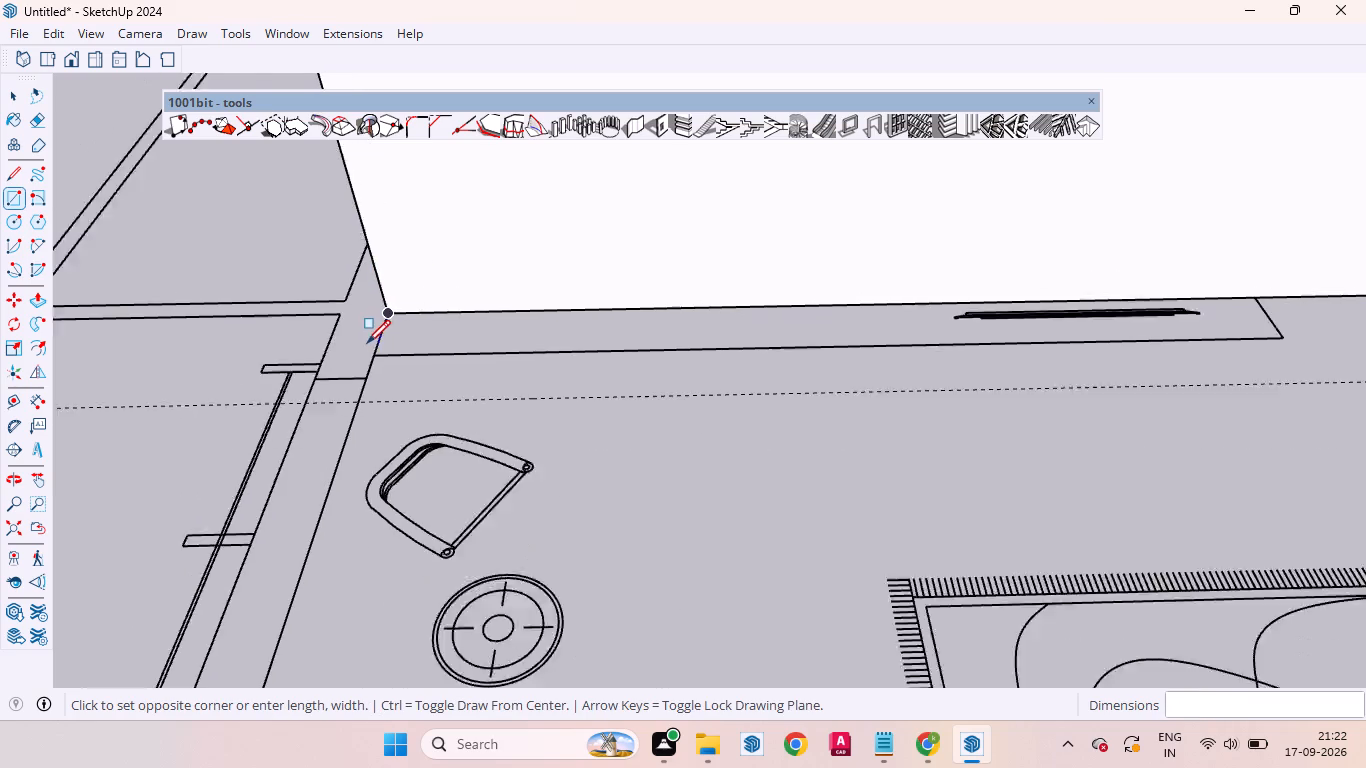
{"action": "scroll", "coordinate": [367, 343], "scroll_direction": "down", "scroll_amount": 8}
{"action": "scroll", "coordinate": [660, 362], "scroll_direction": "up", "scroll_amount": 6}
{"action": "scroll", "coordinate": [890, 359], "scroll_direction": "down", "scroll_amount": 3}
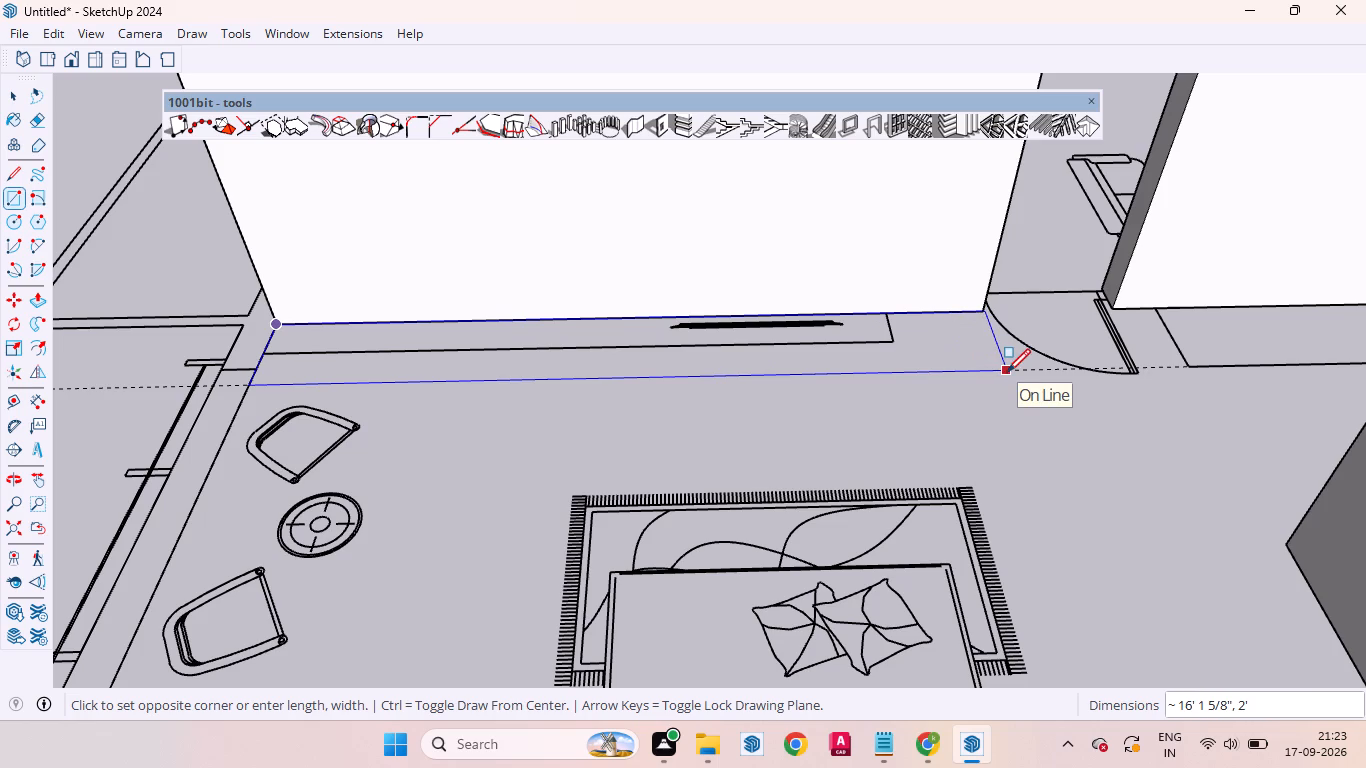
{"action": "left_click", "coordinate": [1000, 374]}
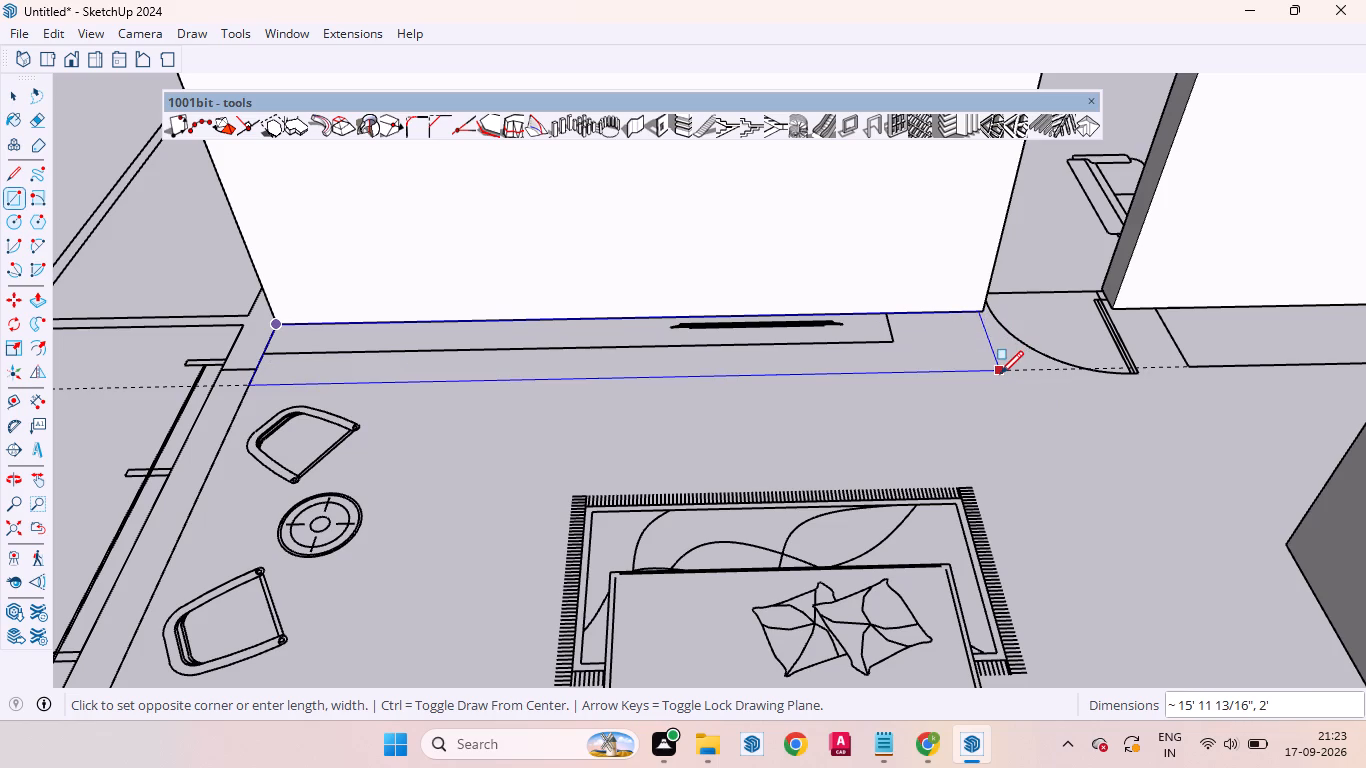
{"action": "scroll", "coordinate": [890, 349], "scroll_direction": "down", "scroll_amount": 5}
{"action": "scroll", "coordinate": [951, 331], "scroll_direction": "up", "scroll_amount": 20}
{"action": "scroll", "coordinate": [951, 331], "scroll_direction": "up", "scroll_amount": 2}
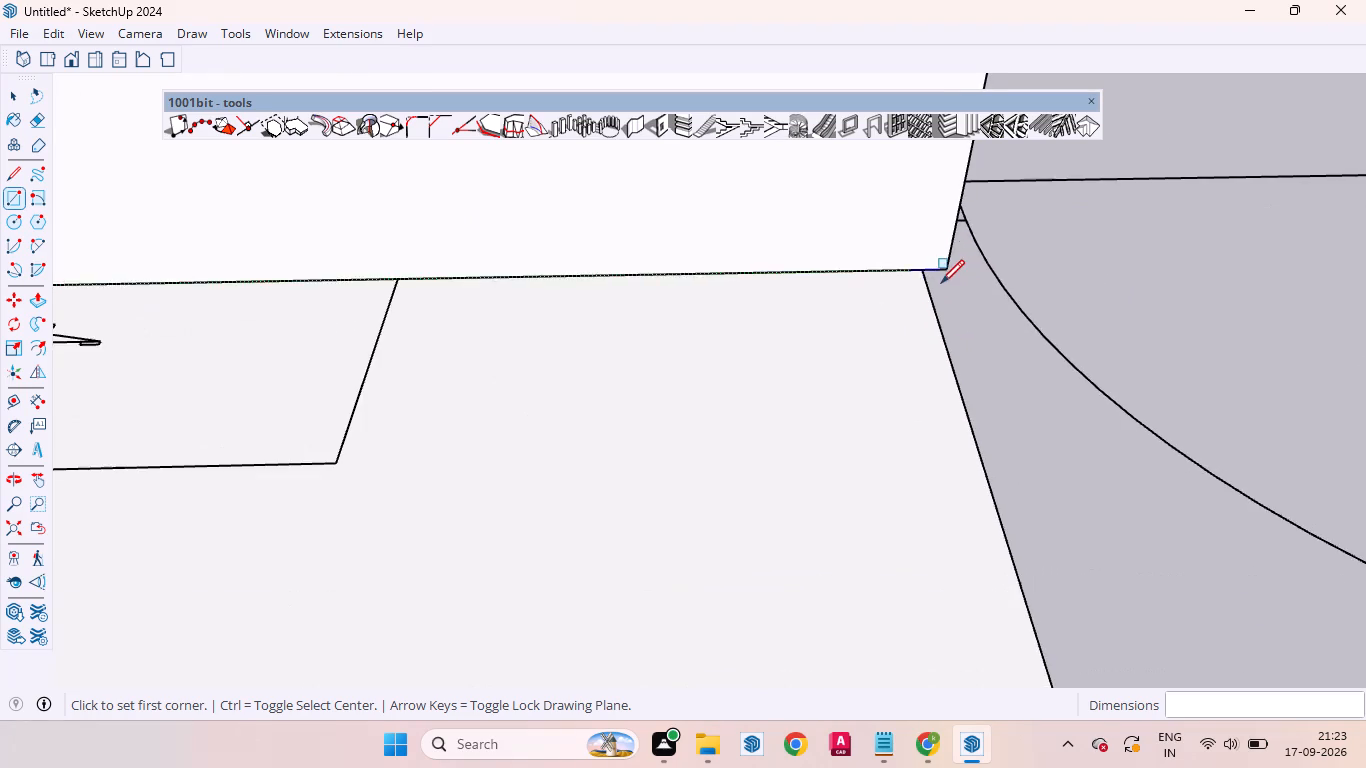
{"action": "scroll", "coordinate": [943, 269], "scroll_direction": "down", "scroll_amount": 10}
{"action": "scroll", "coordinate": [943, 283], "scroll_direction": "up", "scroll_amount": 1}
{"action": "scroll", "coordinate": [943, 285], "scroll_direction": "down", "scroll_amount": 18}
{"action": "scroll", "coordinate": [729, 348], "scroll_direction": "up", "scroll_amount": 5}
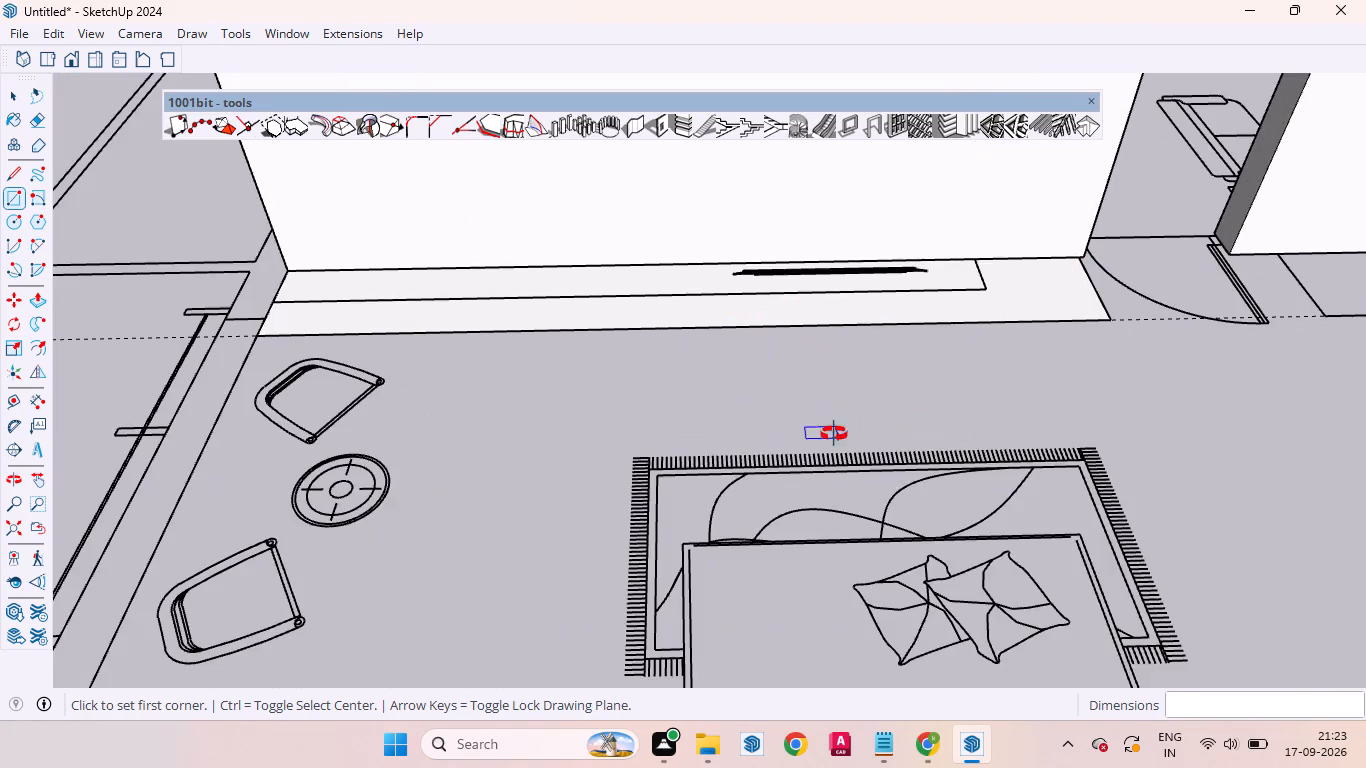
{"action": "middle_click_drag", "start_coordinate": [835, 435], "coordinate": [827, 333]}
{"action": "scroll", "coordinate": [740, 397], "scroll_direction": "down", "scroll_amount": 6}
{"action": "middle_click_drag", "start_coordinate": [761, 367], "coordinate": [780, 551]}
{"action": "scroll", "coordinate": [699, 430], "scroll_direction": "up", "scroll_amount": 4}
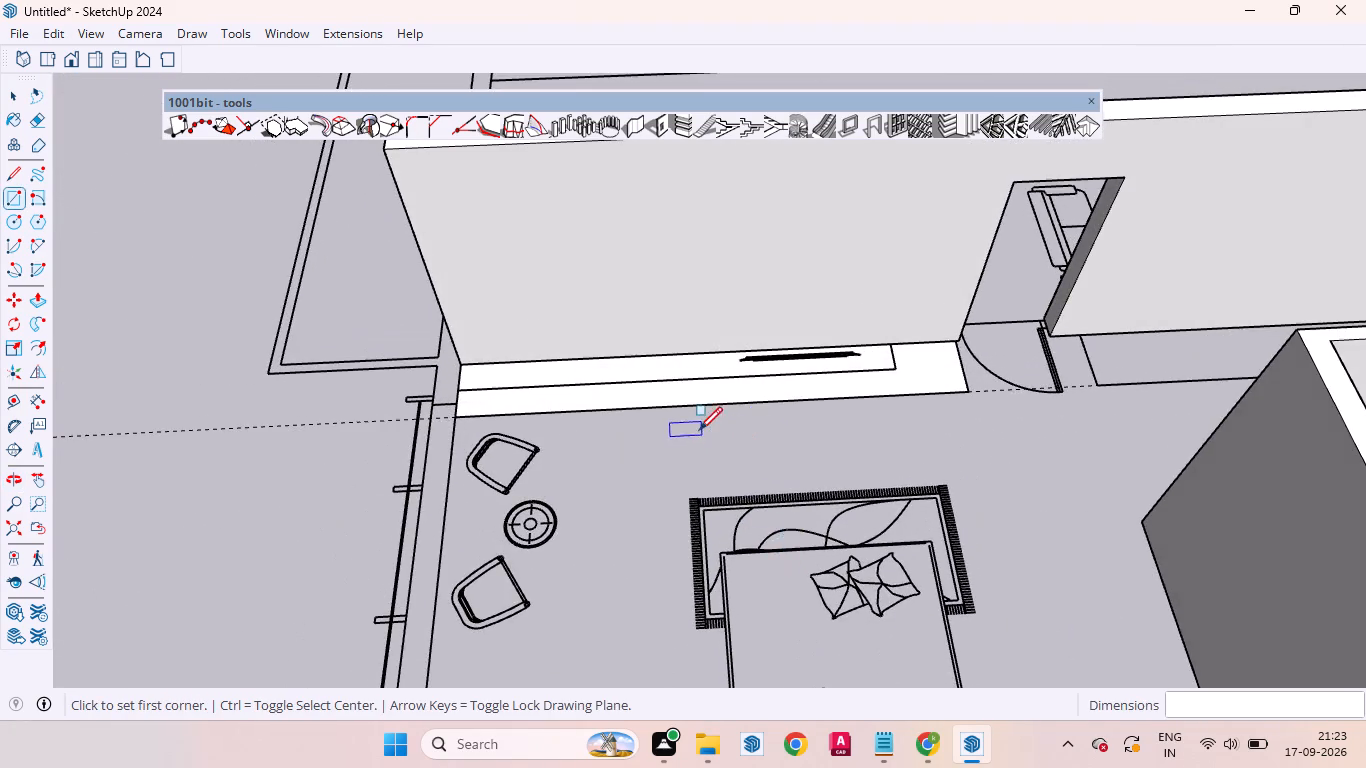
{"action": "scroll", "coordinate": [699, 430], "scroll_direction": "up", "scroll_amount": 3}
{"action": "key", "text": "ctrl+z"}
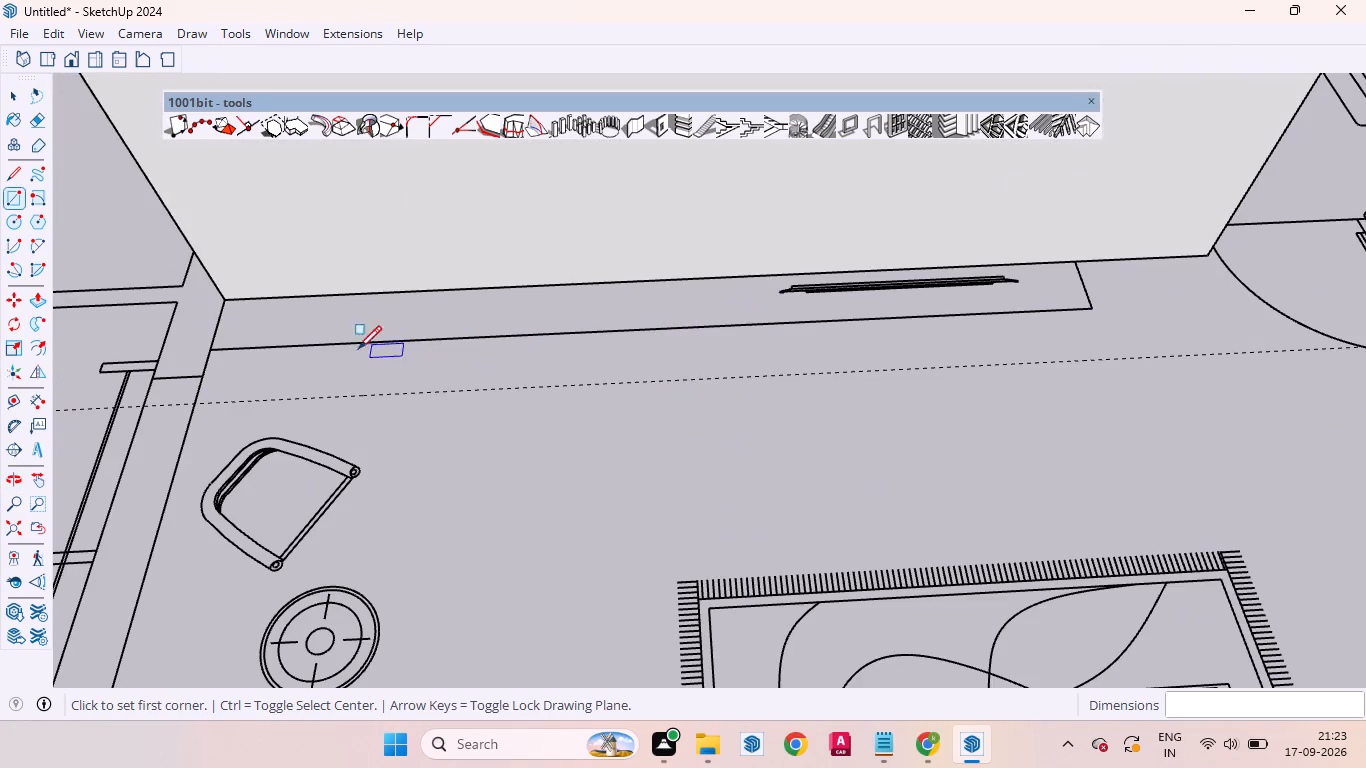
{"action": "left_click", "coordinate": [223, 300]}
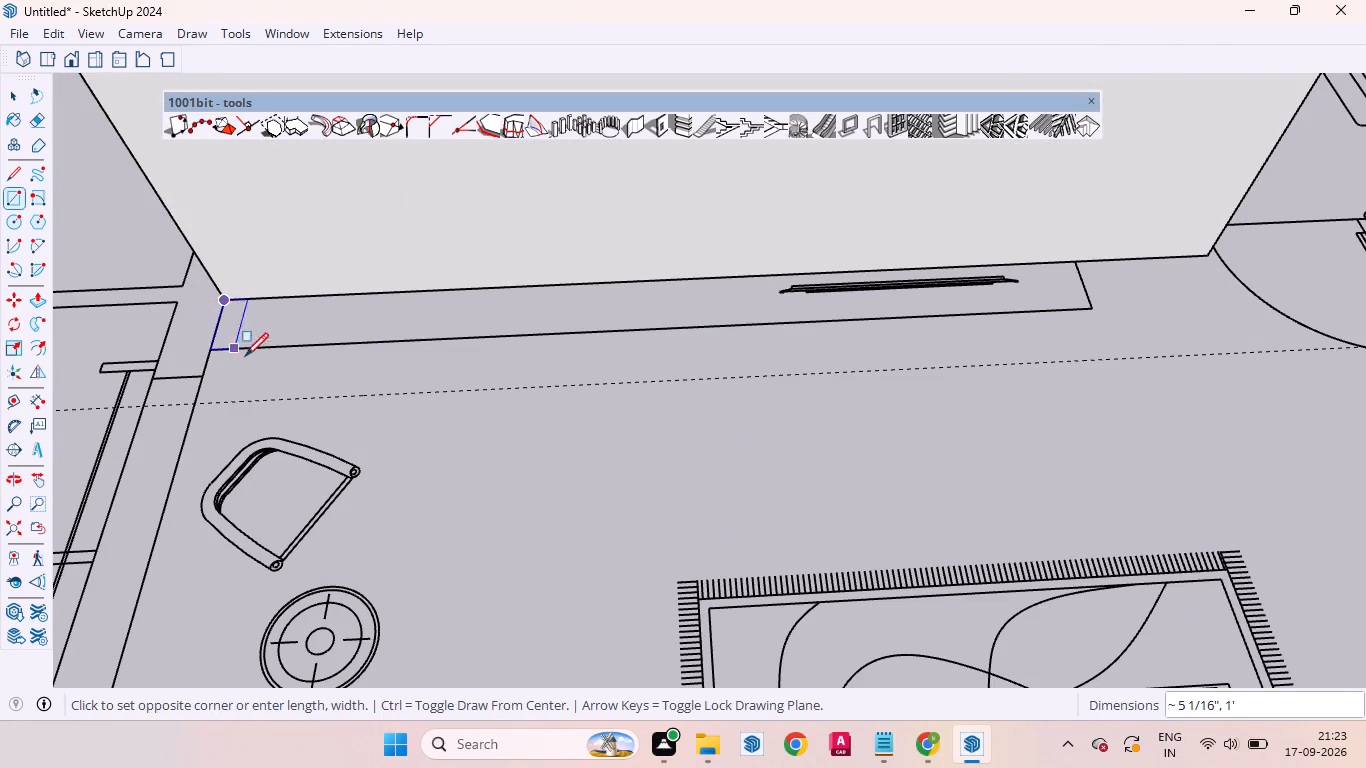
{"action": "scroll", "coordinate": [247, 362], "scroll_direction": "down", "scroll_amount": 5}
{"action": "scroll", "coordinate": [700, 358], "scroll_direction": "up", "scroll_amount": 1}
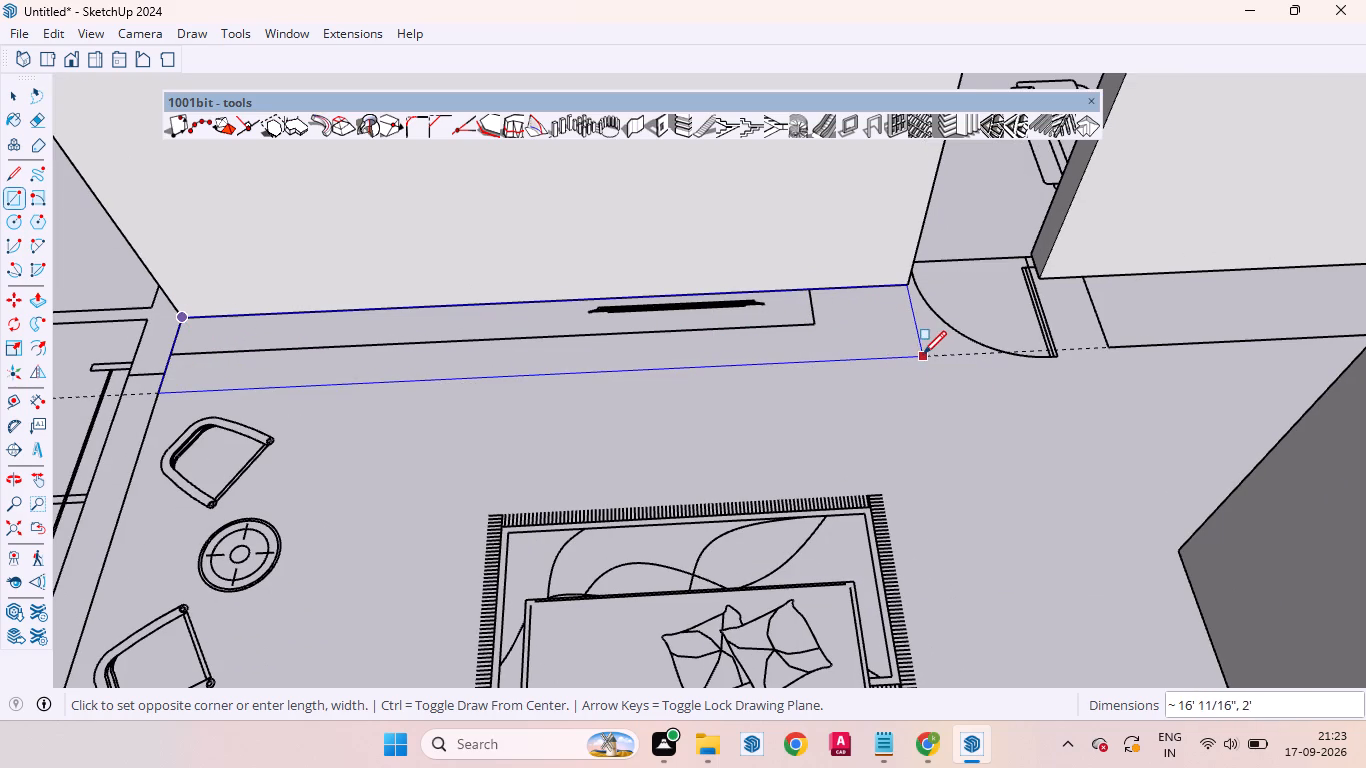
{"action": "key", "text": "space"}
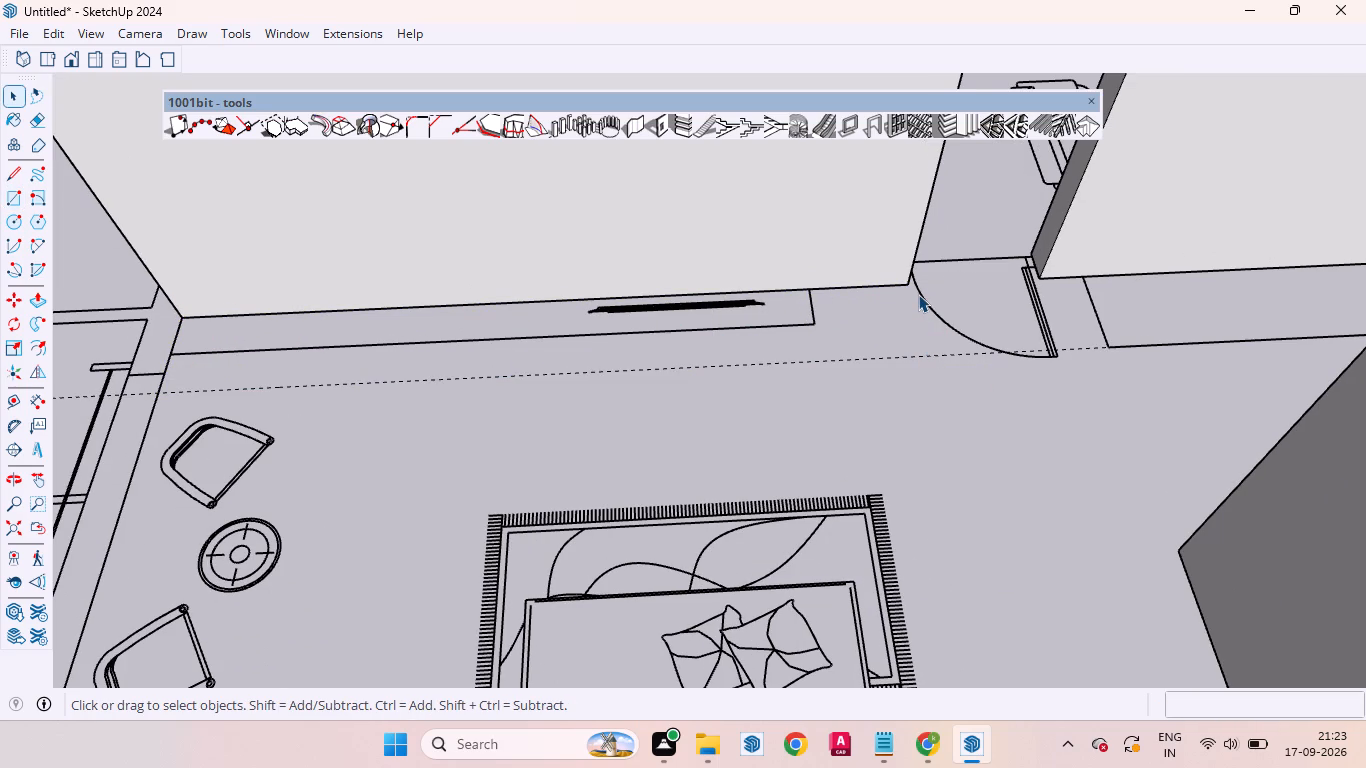
Place a guide about 2' 6" long from the partition's base corner at the door opening, perpendicular across the 2' guide.
{"action": "scroll", "coordinate": [909, 284], "scroll_direction": "up", "scroll_amount": 3}
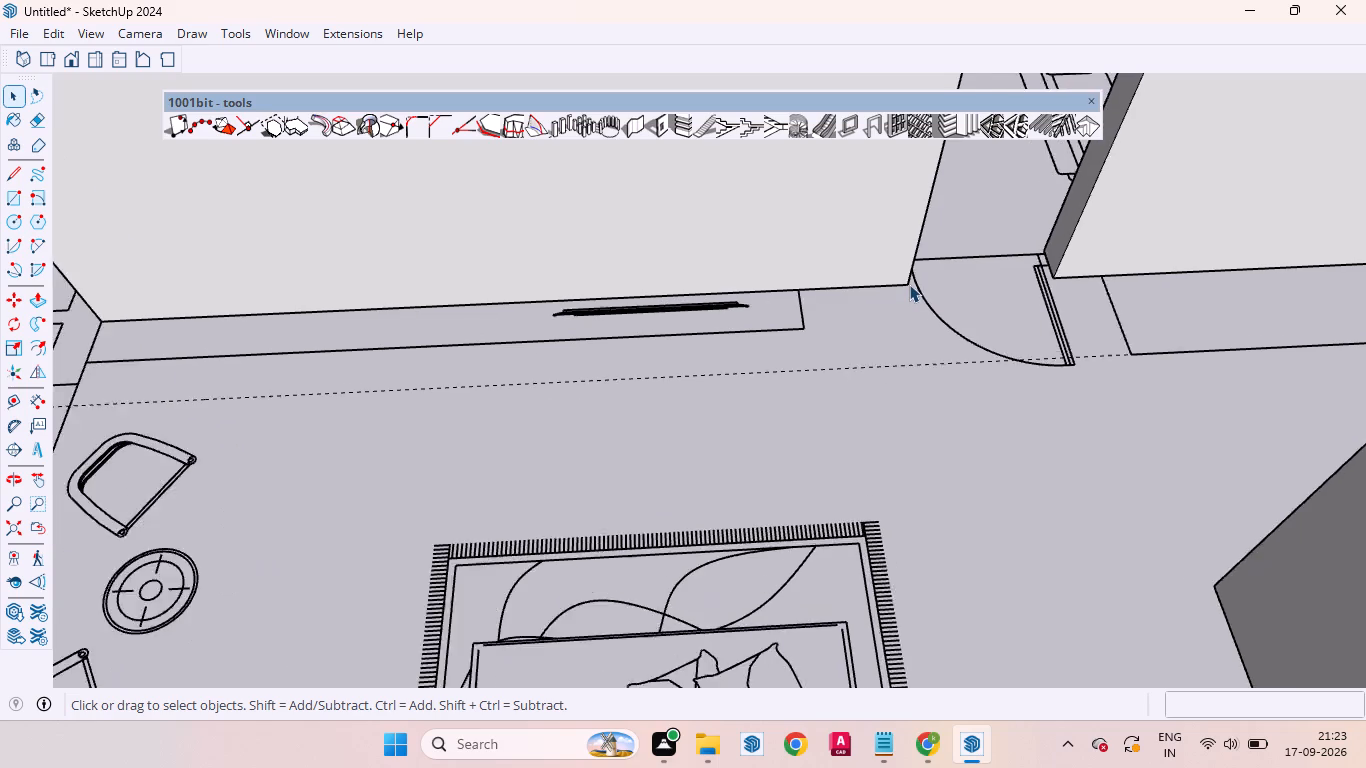
{"action": "scroll", "coordinate": [909, 284], "scroll_direction": "up", "scroll_amount": 3}
{"action": "key", "text": "t"}
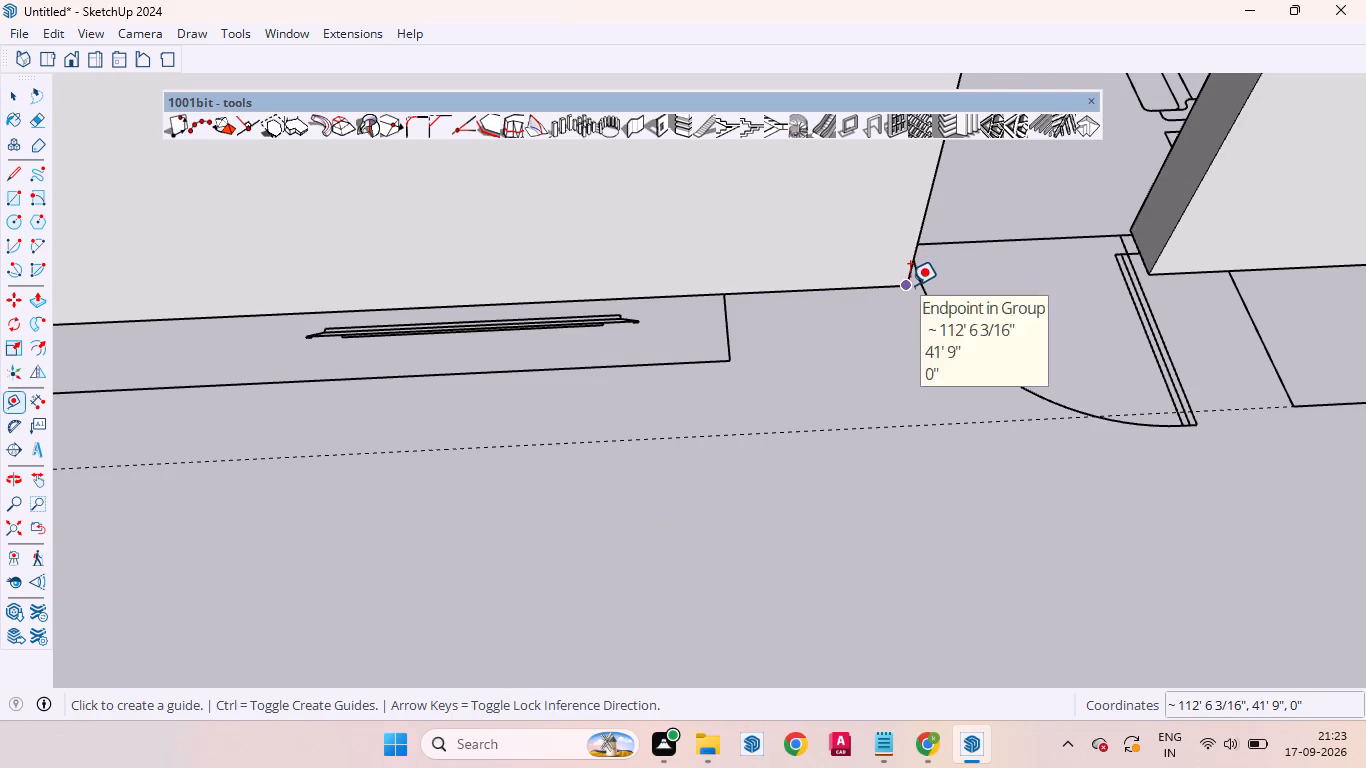
{"action": "left_click", "coordinate": [904, 284]}
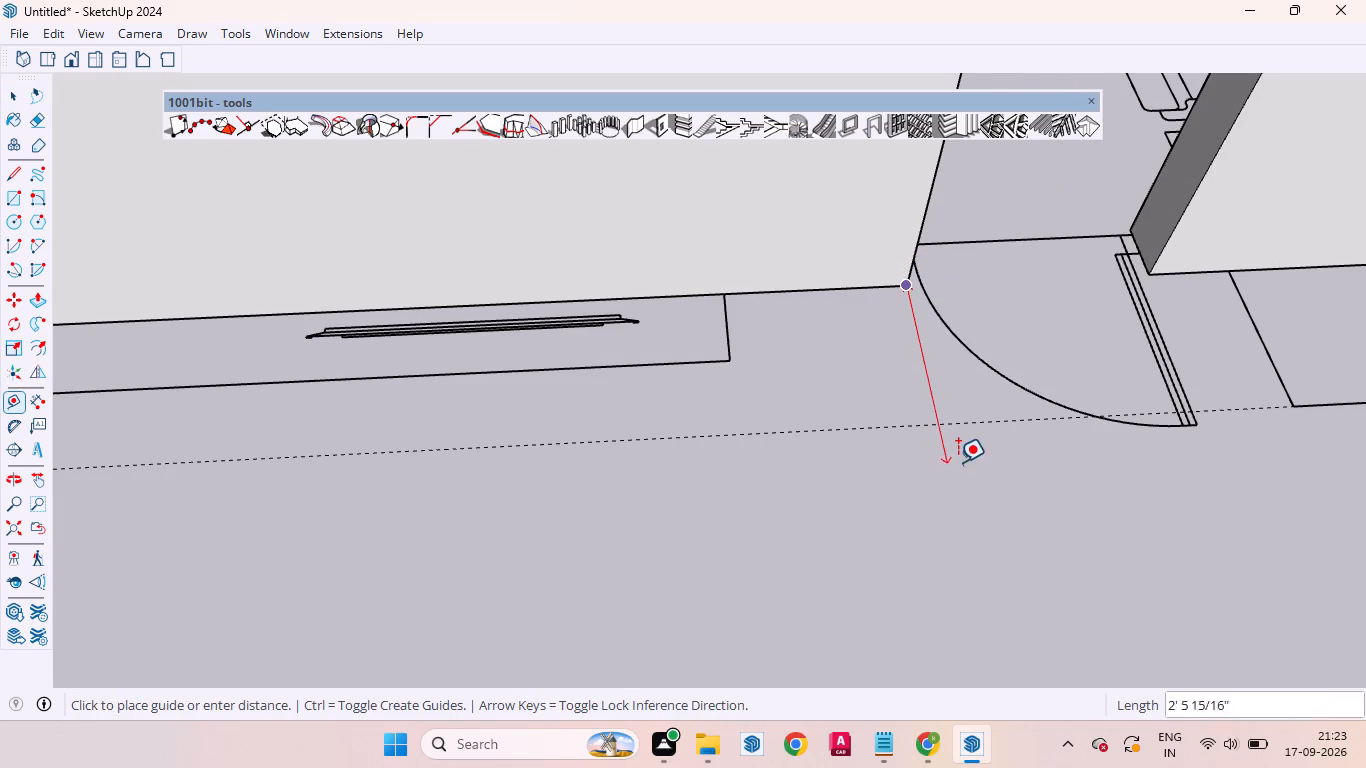
{"action": "left_click", "coordinate": [959, 463]}
{"action": "key", "text": "space"}
Place a guide line 9" in from the plan's inner wall line at the armchair end of the bedroom partition.
{"action": "scroll", "coordinate": [950, 421], "scroll_direction": "down", "scroll_amount": 10}
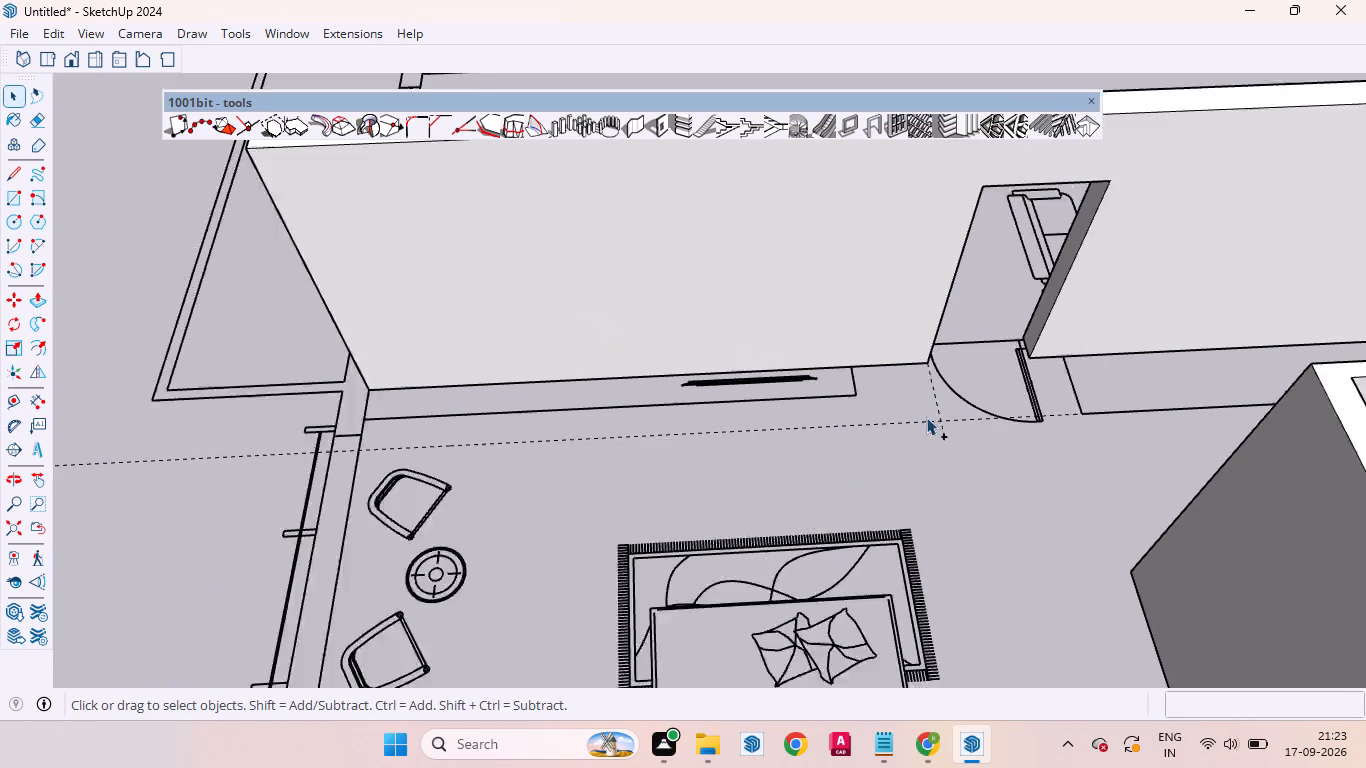
{"action": "scroll", "coordinate": [926, 417], "scroll_direction": "down", "scroll_amount": 2}
{"action": "scroll", "coordinate": [794, 450], "scroll_direction": "up", "scroll_amount": 5}
{"action": "scroll", "coordinate": [954, 404], "scroll_direction": "down", "scroll_amount": 4}
{"action": "scroll", "coordinate": [944, 376], "scroll_direction": "up", "scroll_amount": 5}
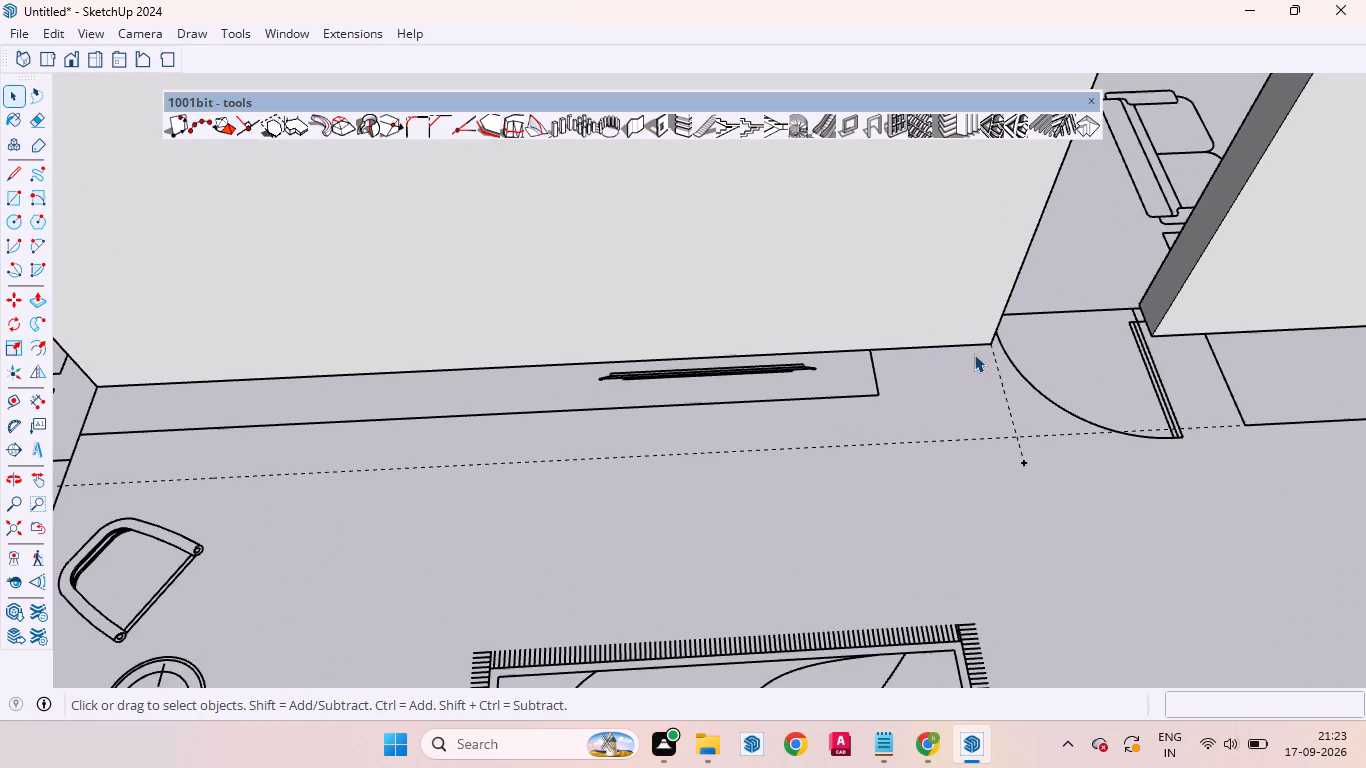
{"action": "scroll", "coordinate": [1001, 349], "scroll_direction": "up", "scroll_amount": 4}
{"action": "scroll", "coordinate": [991, 352], "scroll_direction": "down", "scroll_amount": 5}
{"action": "scroll", "coordinate": [822, 395], "scroll_direction": "down", "scroll_amount": 3}
{"action": "scroll", "coordinate": [306, 443], "scroll_direction": "up", "scroll_amount": 6}
{"action": "key", "text": "t"}
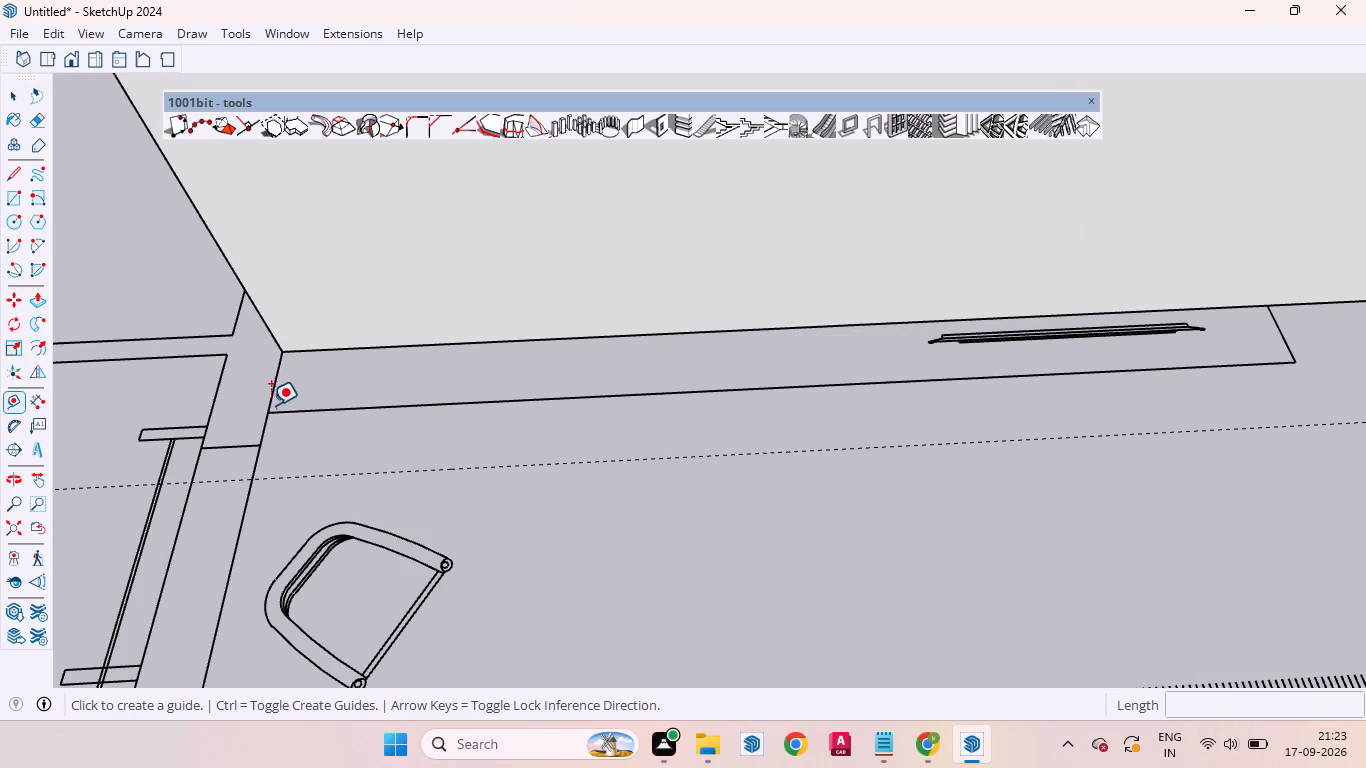
{"action": "left_click", "coordinate": [269, 396]}
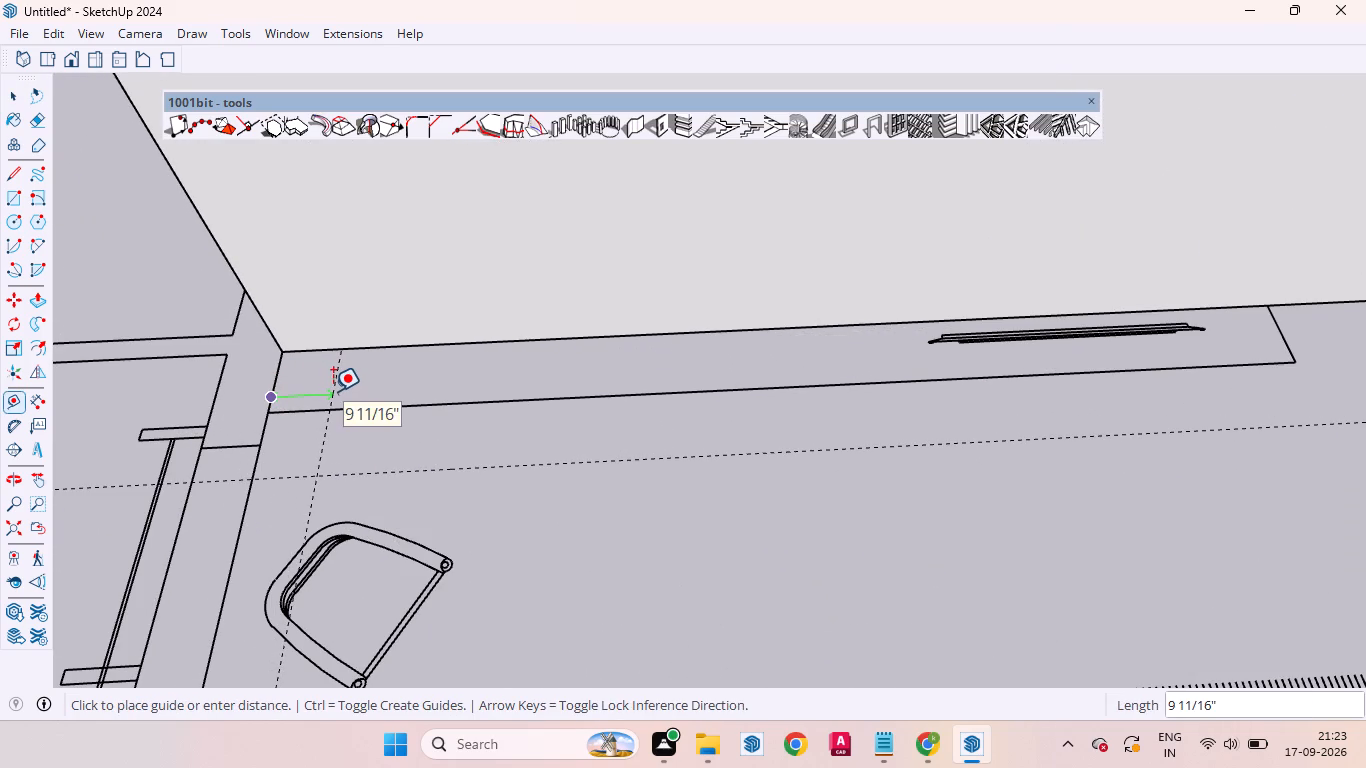
{"action": "key", "text": "9"}
{"action": "key", "text": "shift+quotedbl"}
{"action": "key", "text": "Return"}
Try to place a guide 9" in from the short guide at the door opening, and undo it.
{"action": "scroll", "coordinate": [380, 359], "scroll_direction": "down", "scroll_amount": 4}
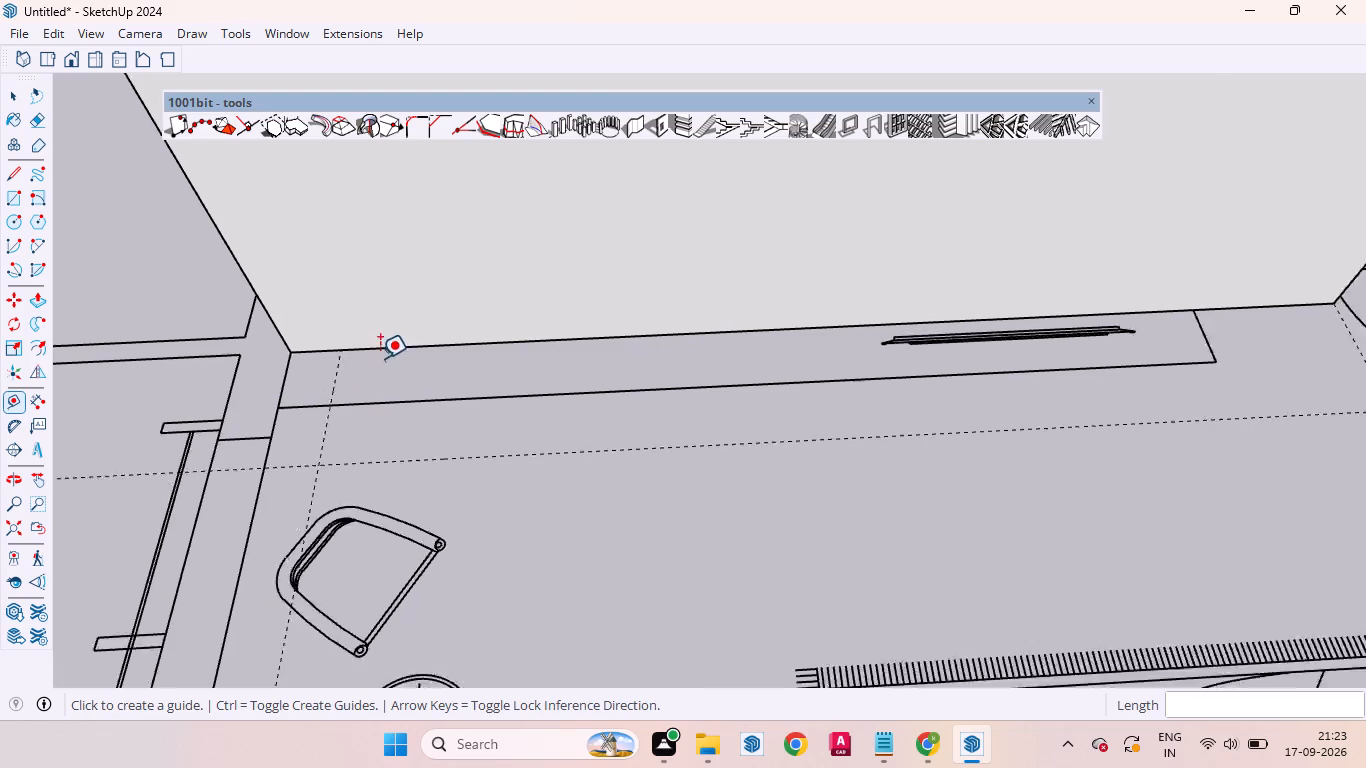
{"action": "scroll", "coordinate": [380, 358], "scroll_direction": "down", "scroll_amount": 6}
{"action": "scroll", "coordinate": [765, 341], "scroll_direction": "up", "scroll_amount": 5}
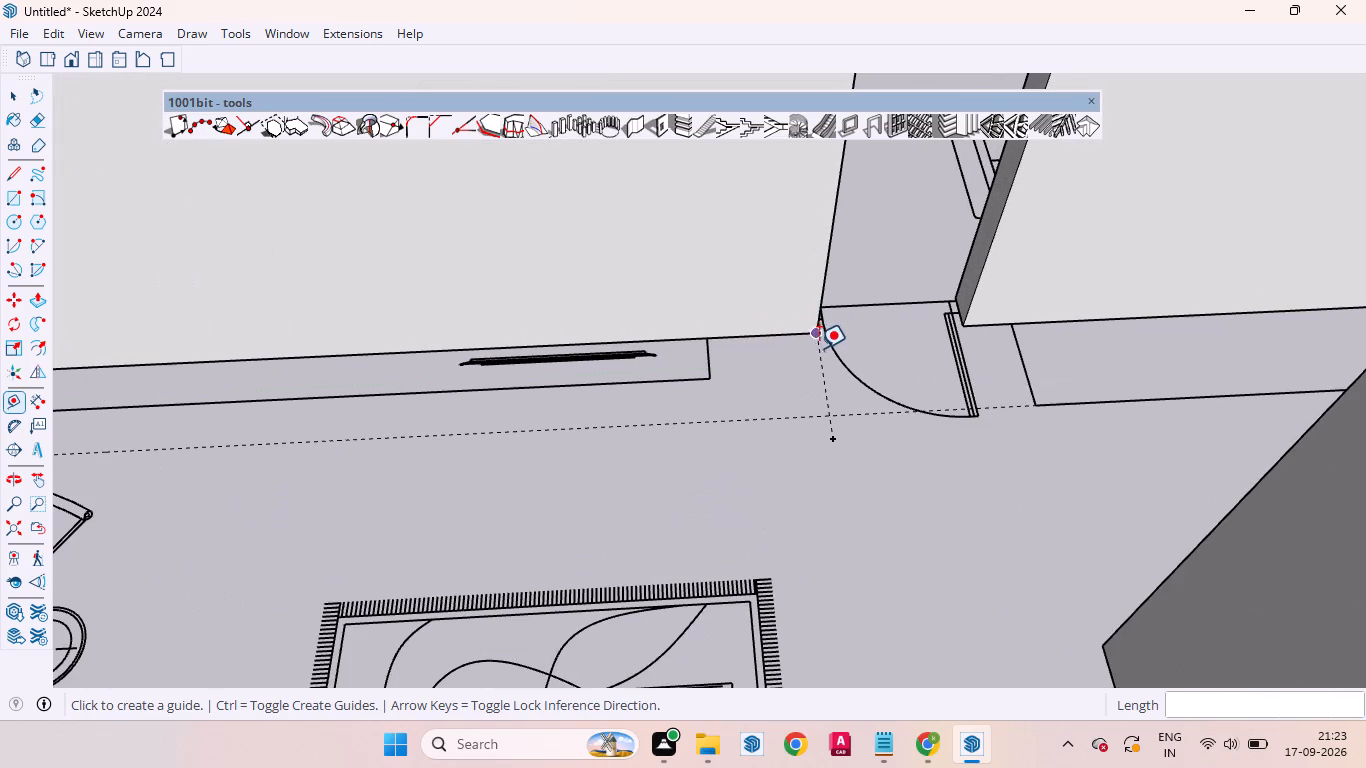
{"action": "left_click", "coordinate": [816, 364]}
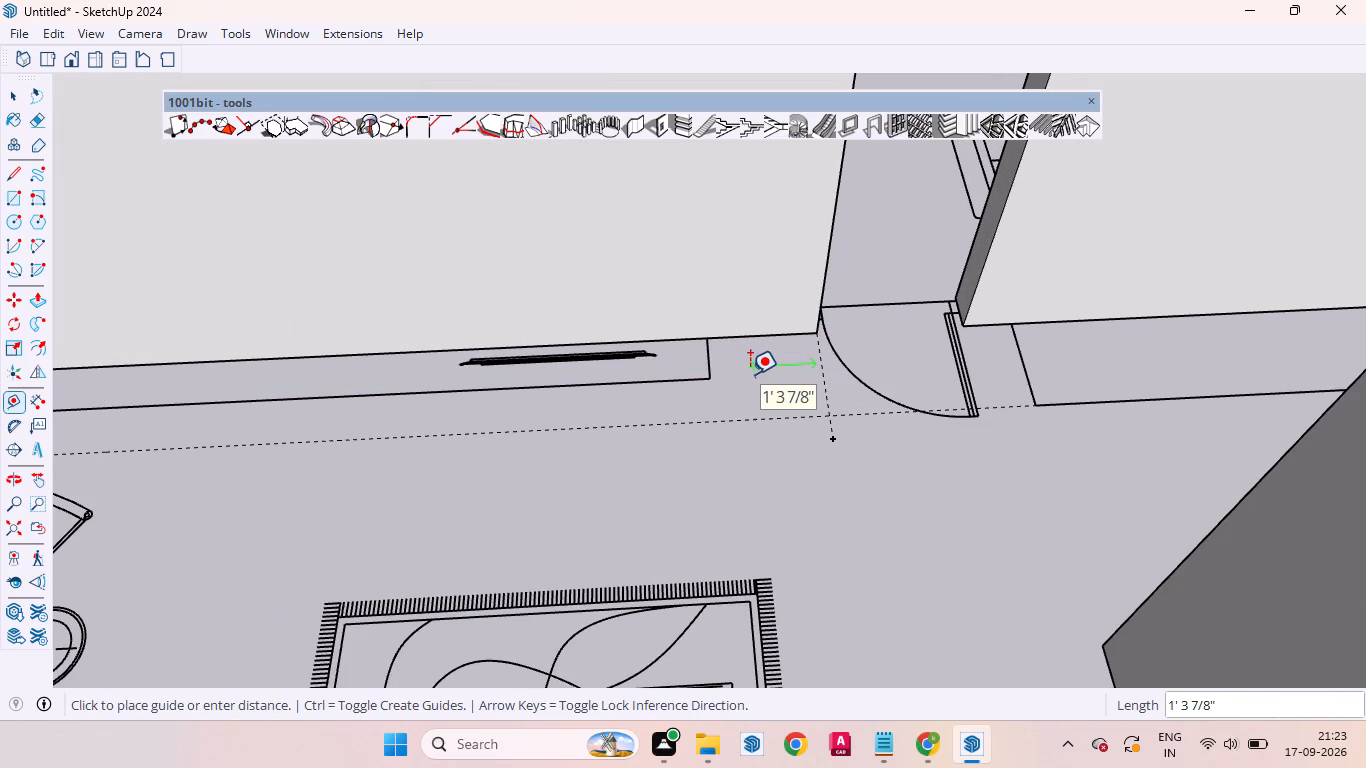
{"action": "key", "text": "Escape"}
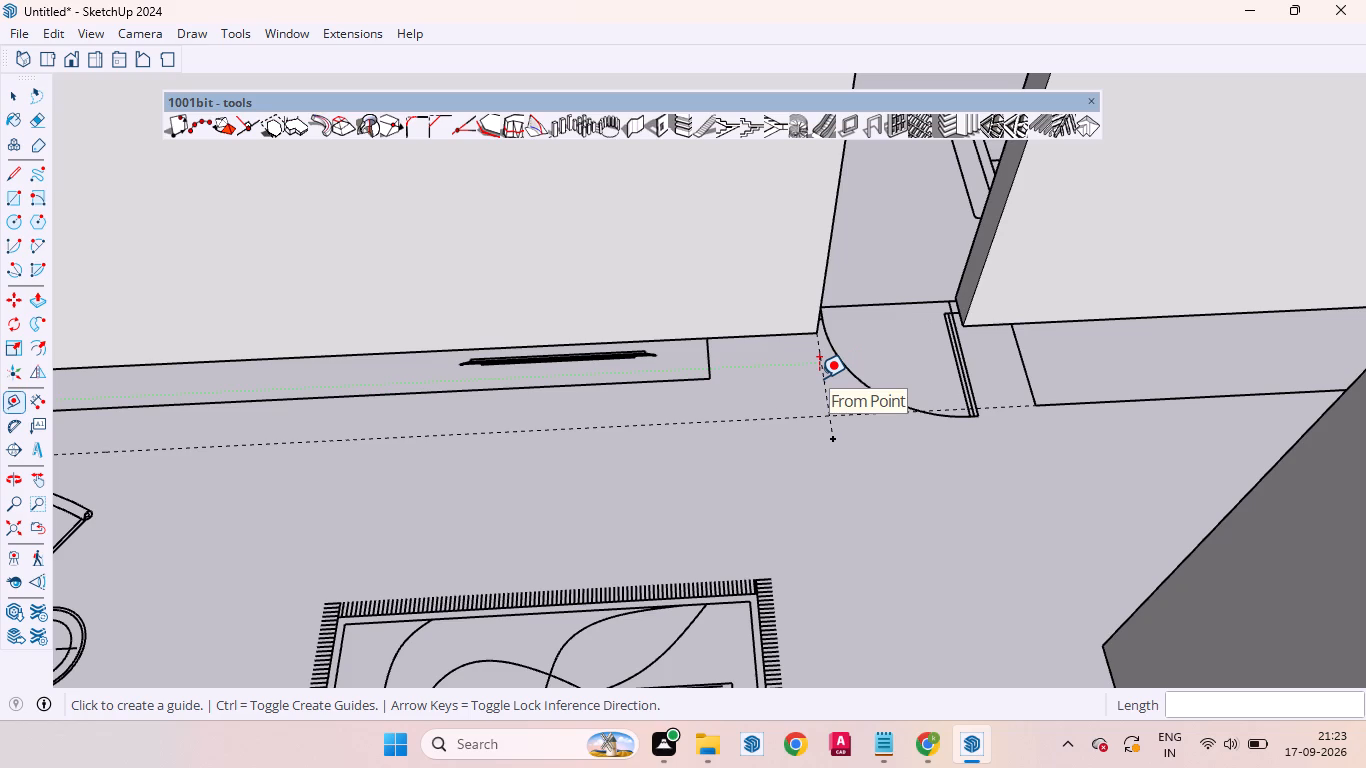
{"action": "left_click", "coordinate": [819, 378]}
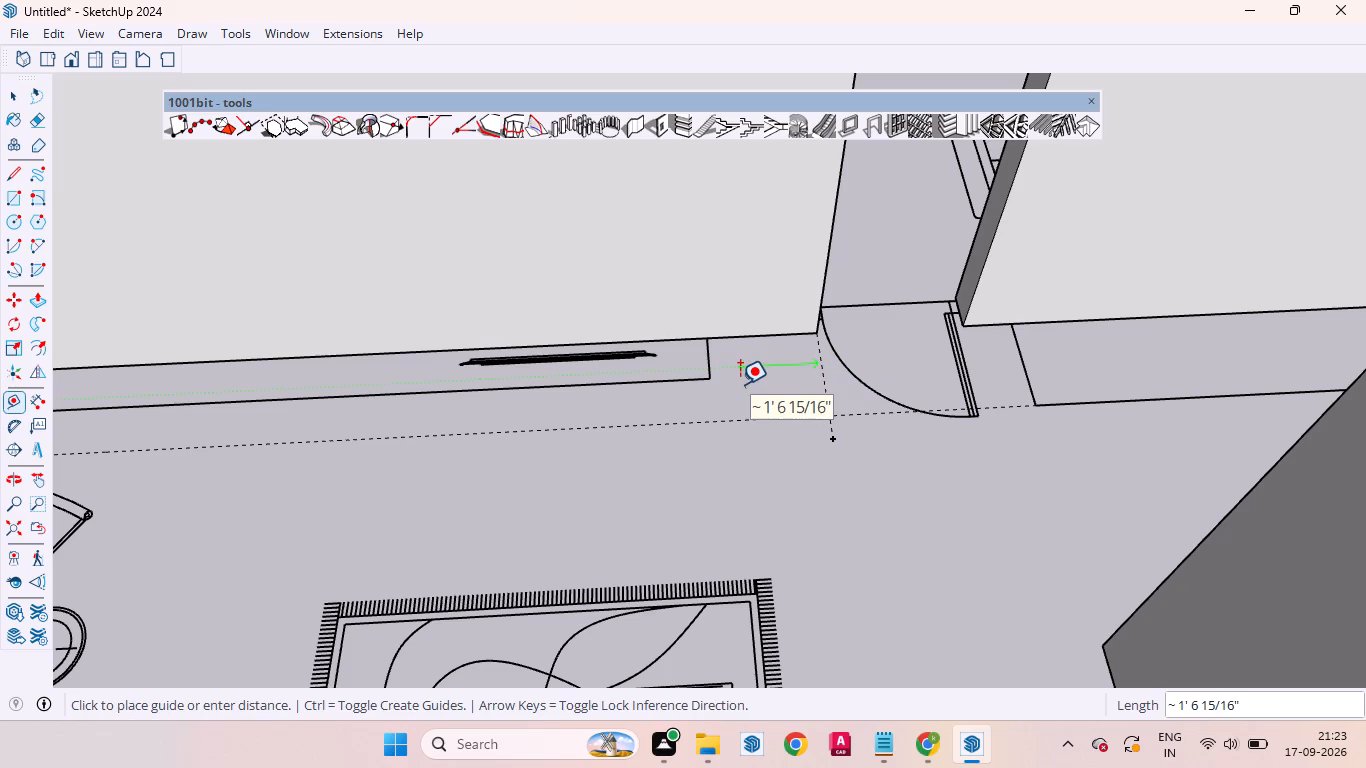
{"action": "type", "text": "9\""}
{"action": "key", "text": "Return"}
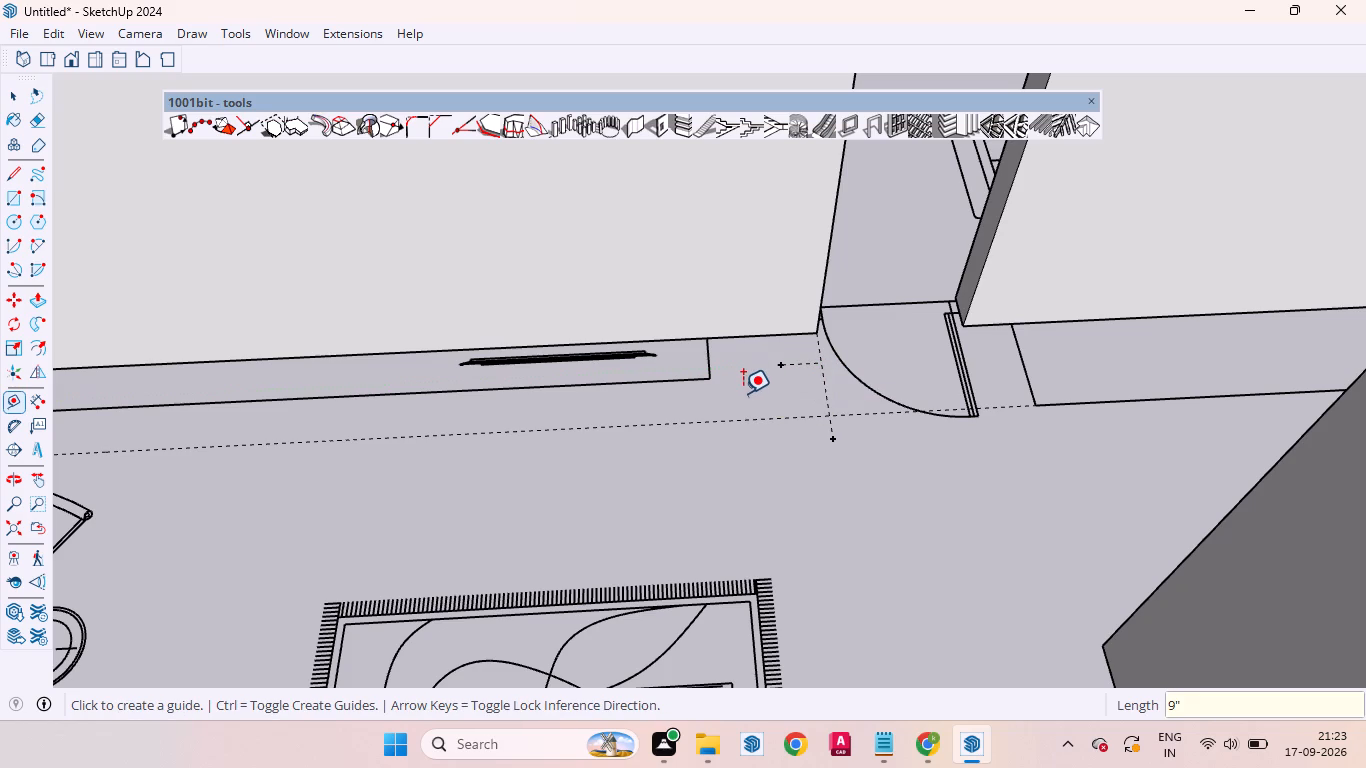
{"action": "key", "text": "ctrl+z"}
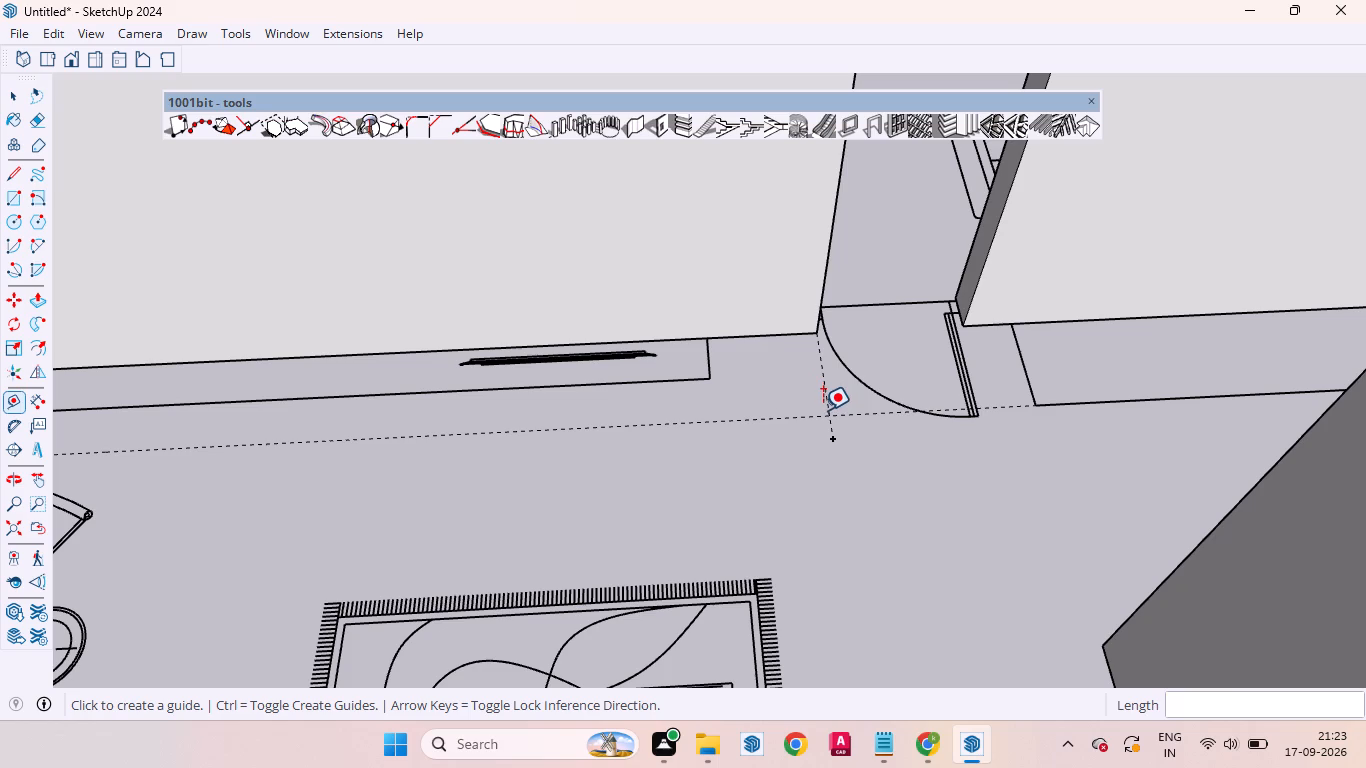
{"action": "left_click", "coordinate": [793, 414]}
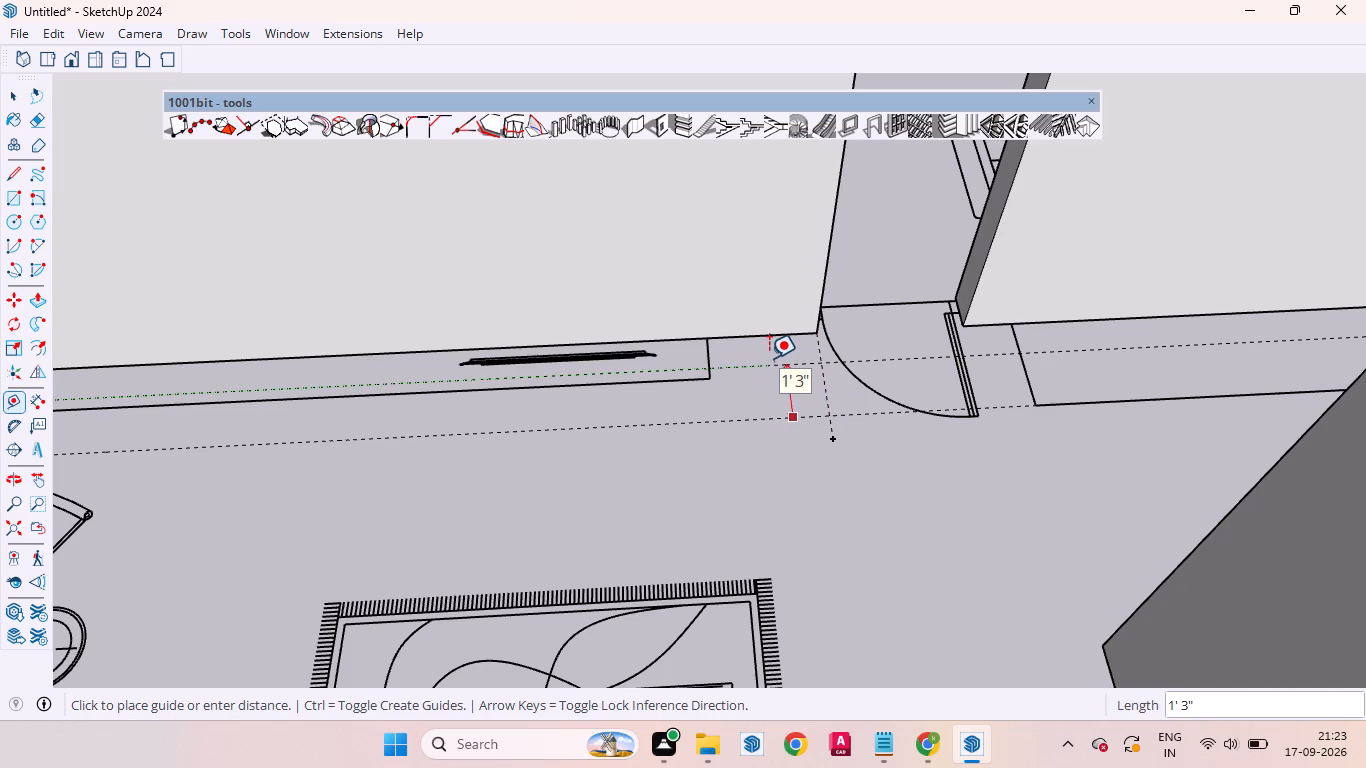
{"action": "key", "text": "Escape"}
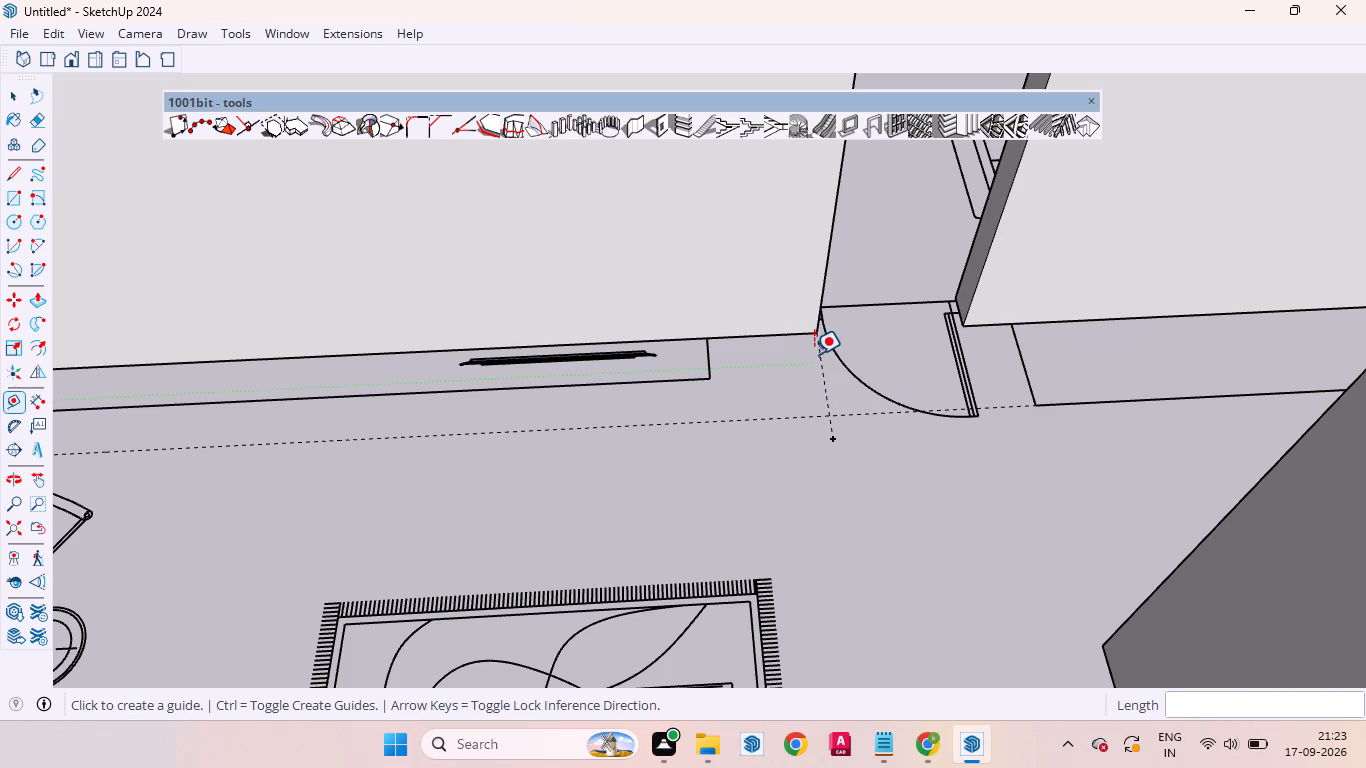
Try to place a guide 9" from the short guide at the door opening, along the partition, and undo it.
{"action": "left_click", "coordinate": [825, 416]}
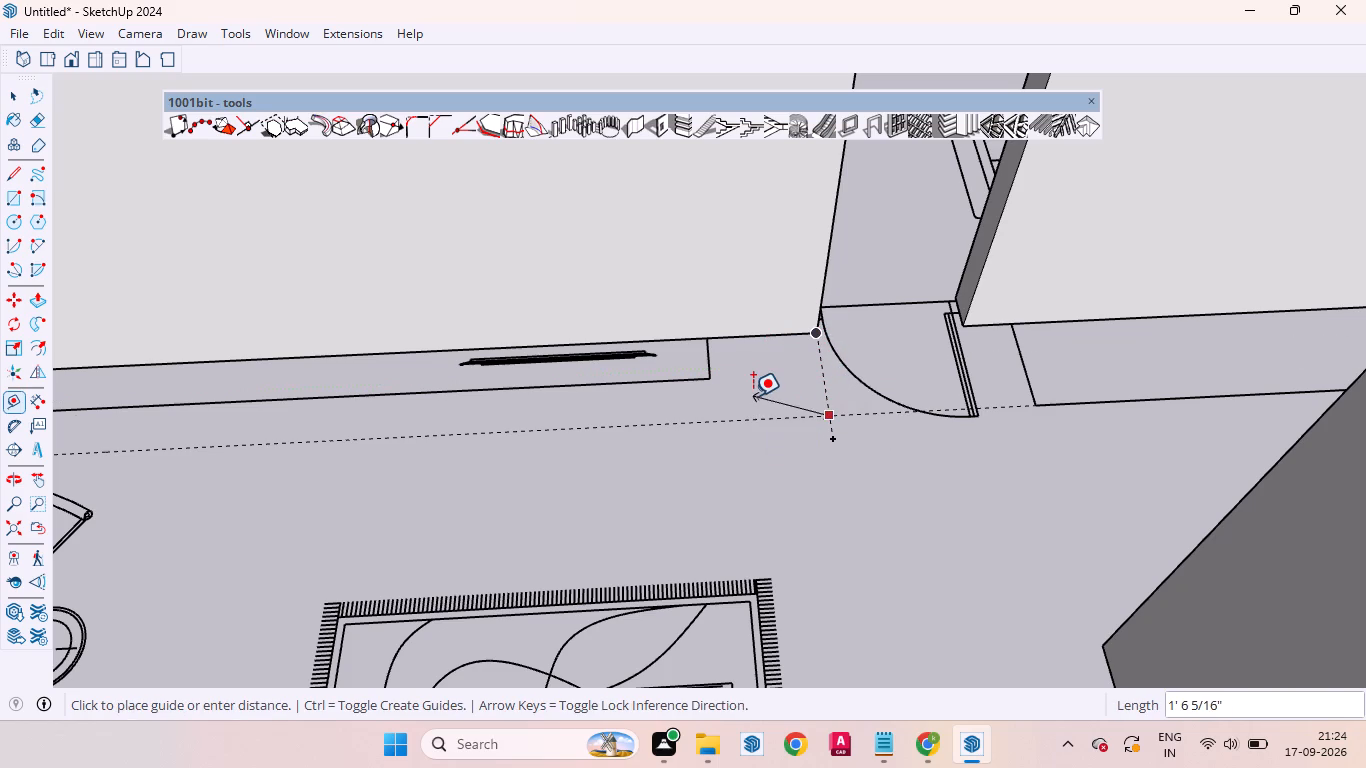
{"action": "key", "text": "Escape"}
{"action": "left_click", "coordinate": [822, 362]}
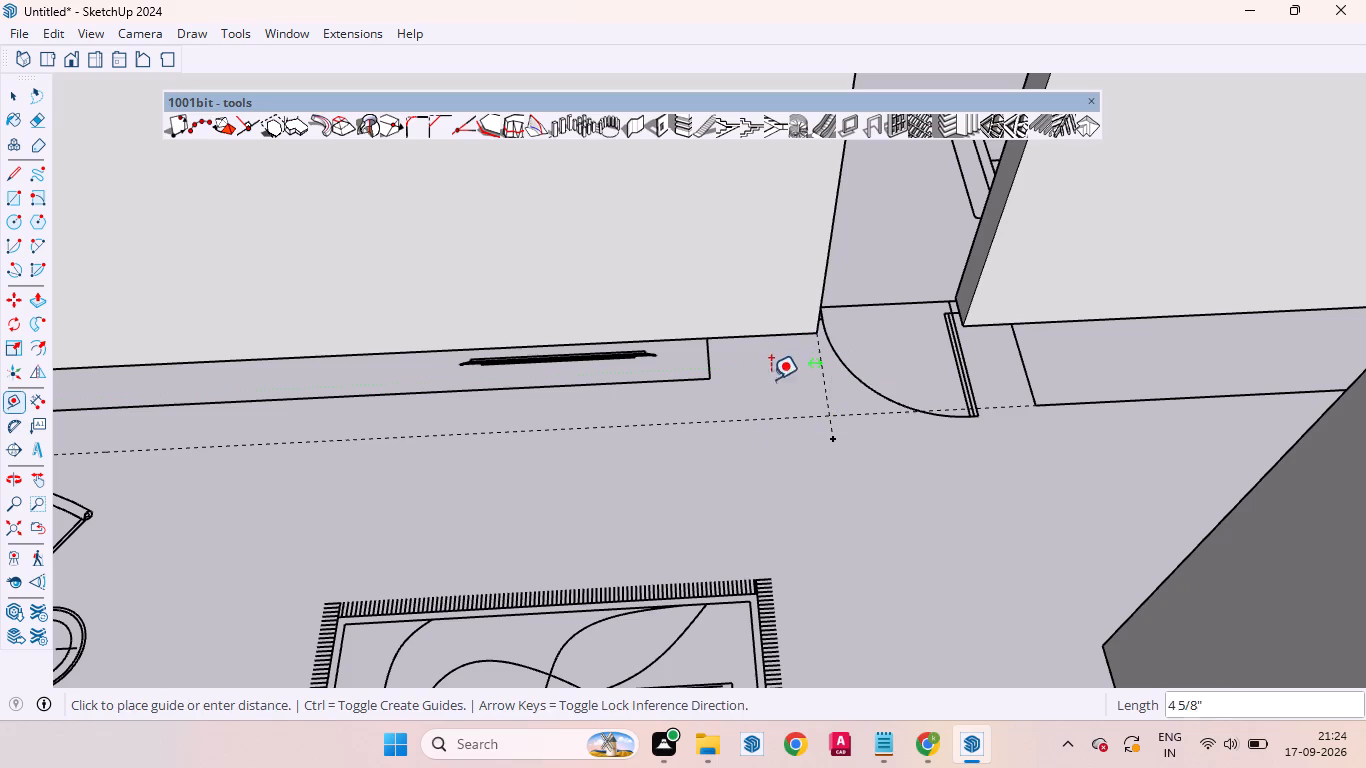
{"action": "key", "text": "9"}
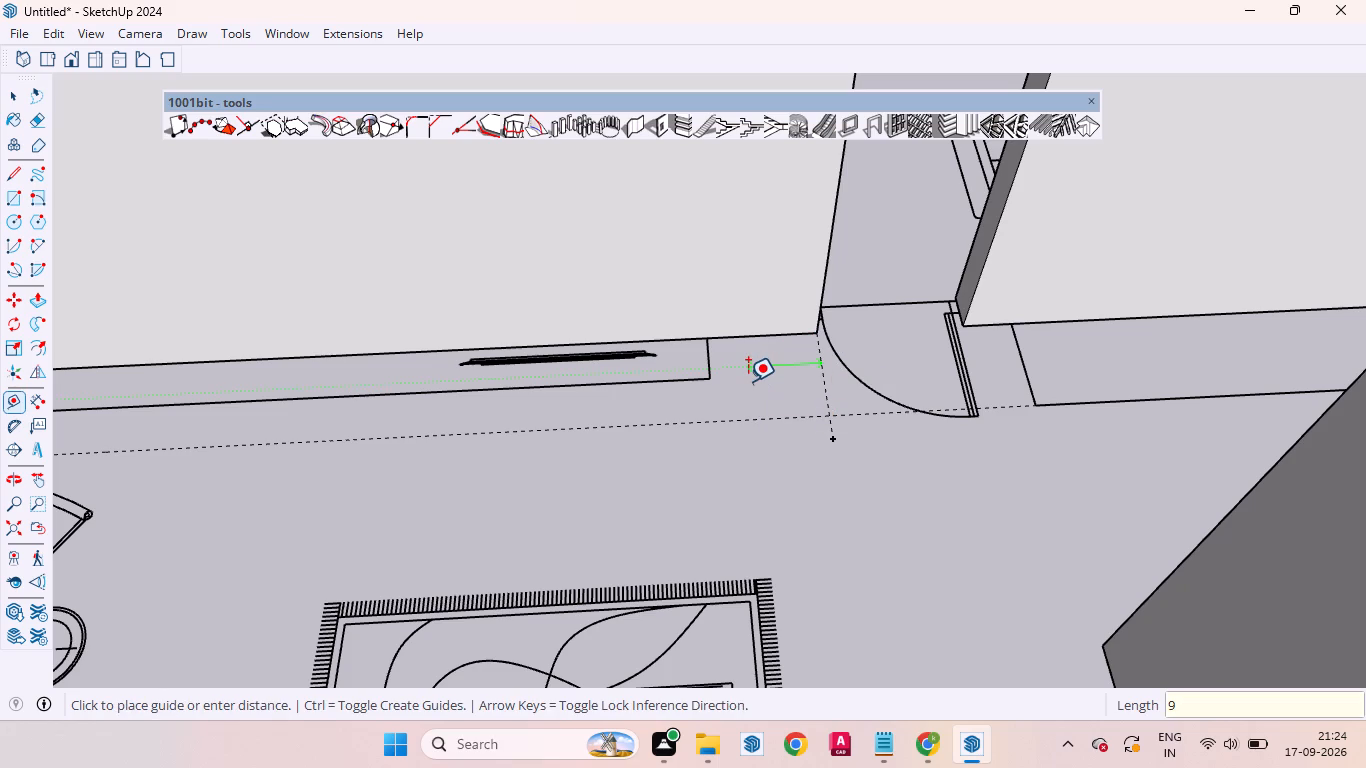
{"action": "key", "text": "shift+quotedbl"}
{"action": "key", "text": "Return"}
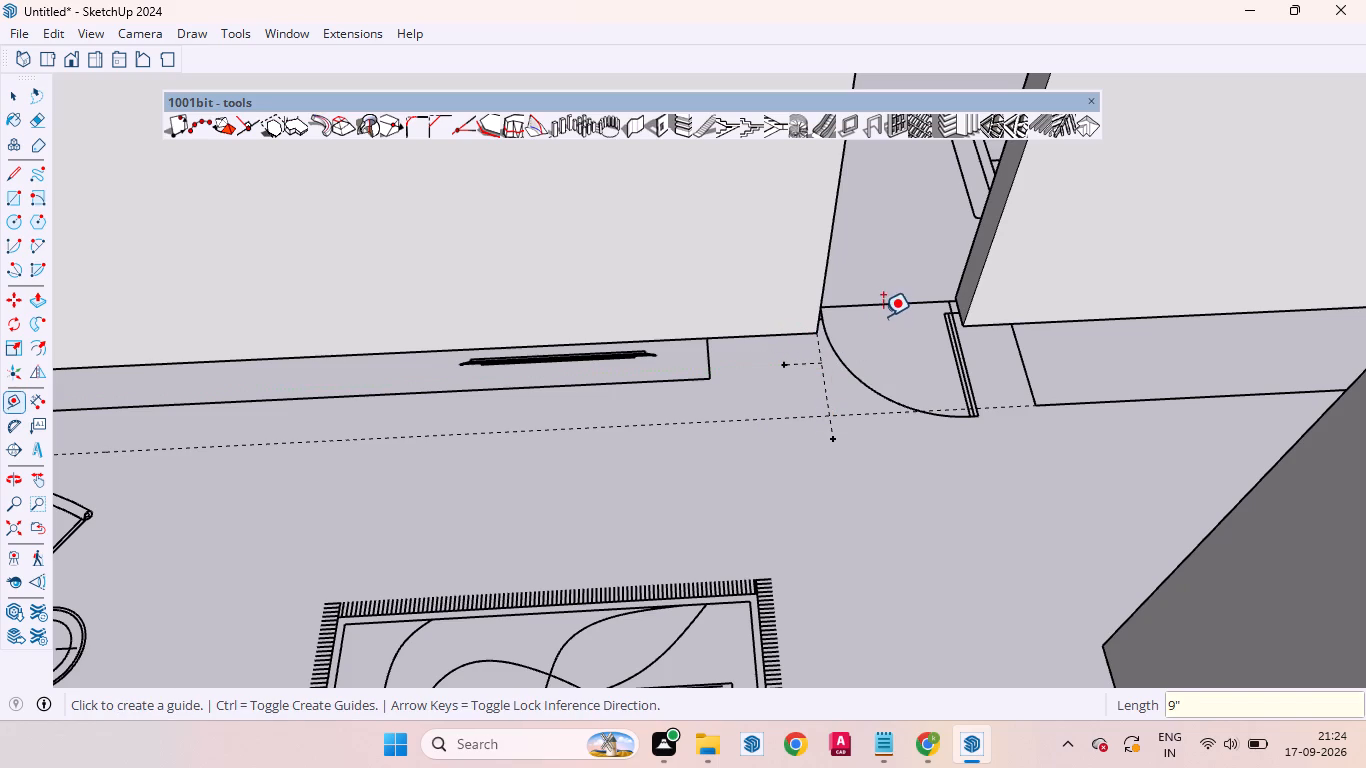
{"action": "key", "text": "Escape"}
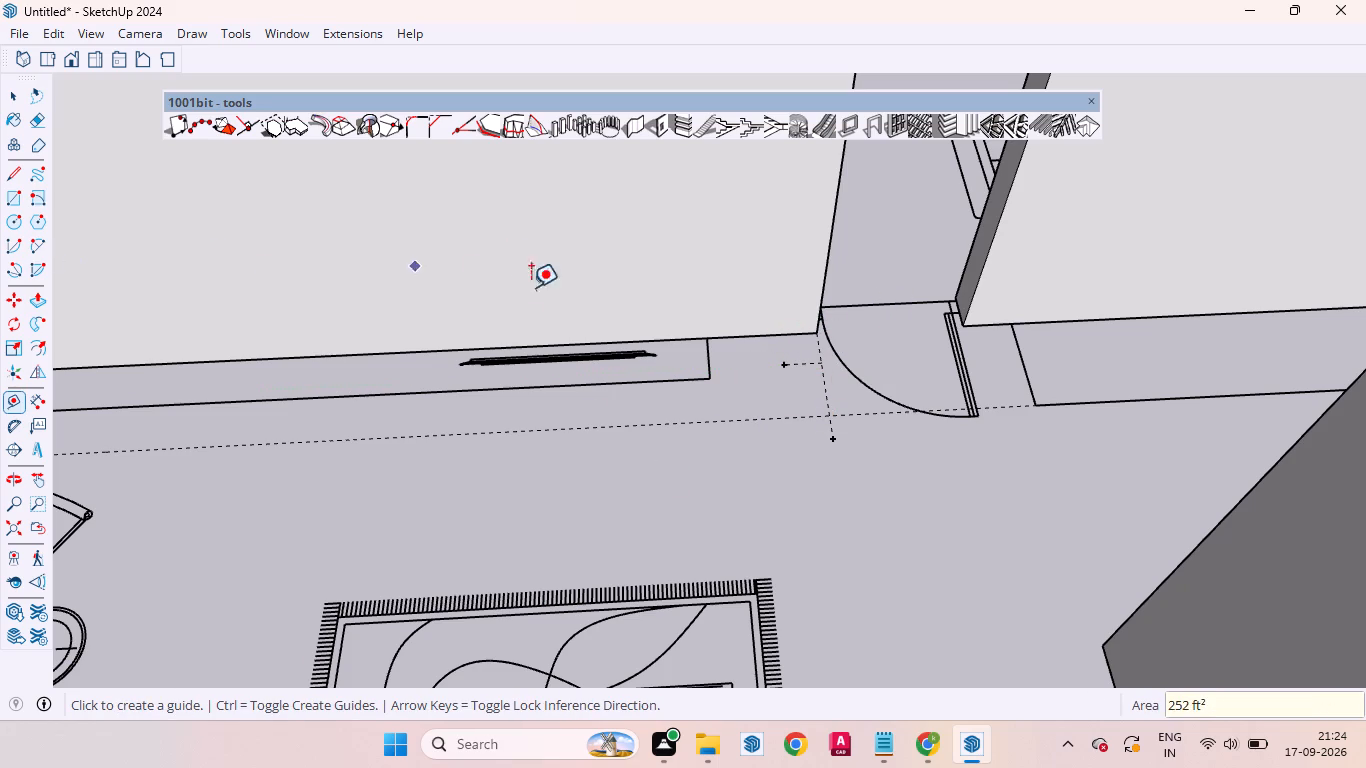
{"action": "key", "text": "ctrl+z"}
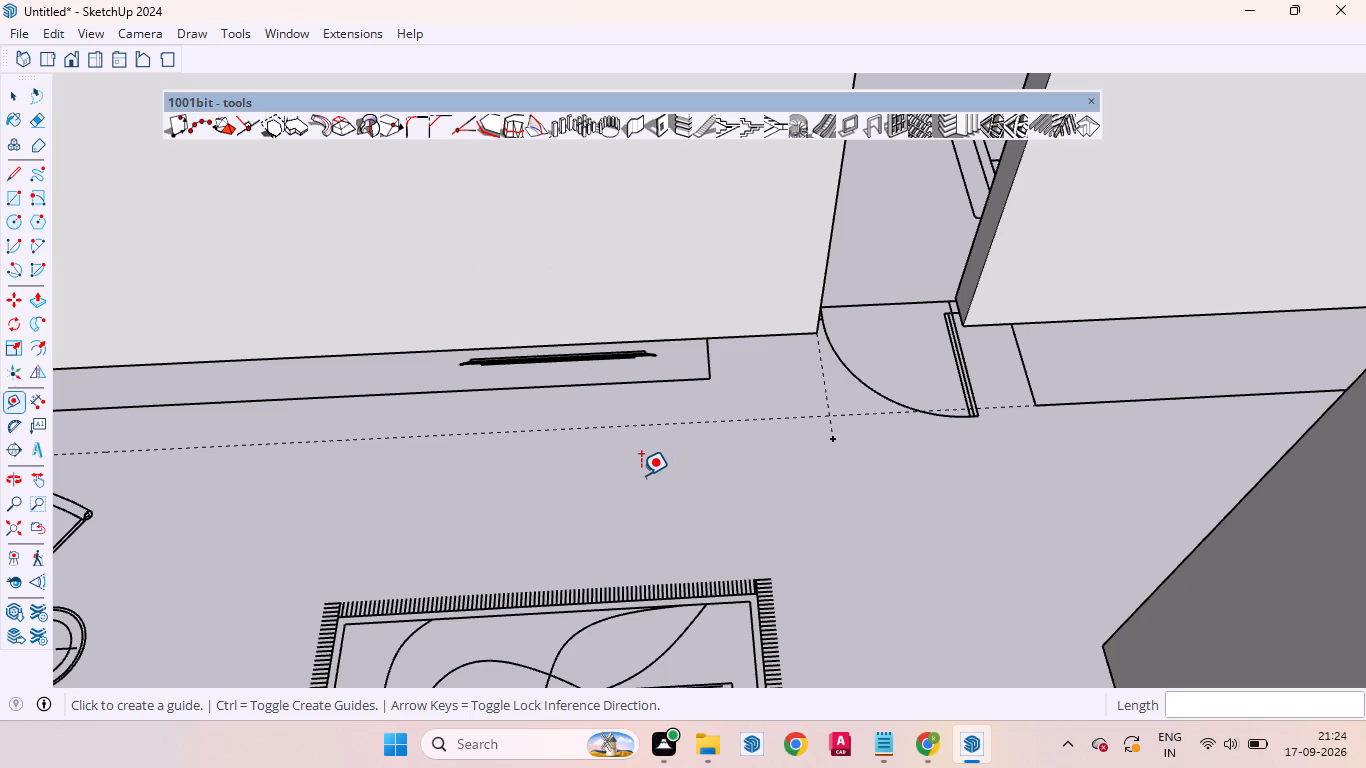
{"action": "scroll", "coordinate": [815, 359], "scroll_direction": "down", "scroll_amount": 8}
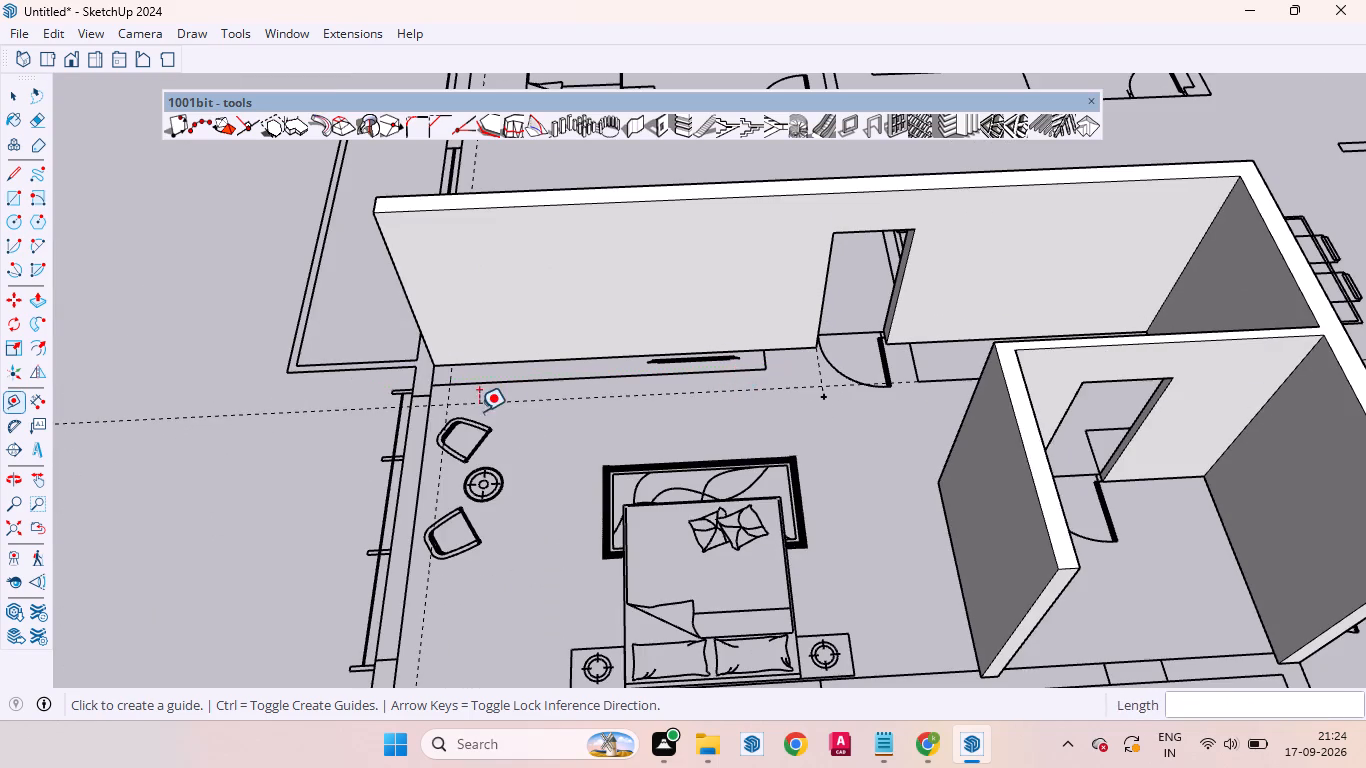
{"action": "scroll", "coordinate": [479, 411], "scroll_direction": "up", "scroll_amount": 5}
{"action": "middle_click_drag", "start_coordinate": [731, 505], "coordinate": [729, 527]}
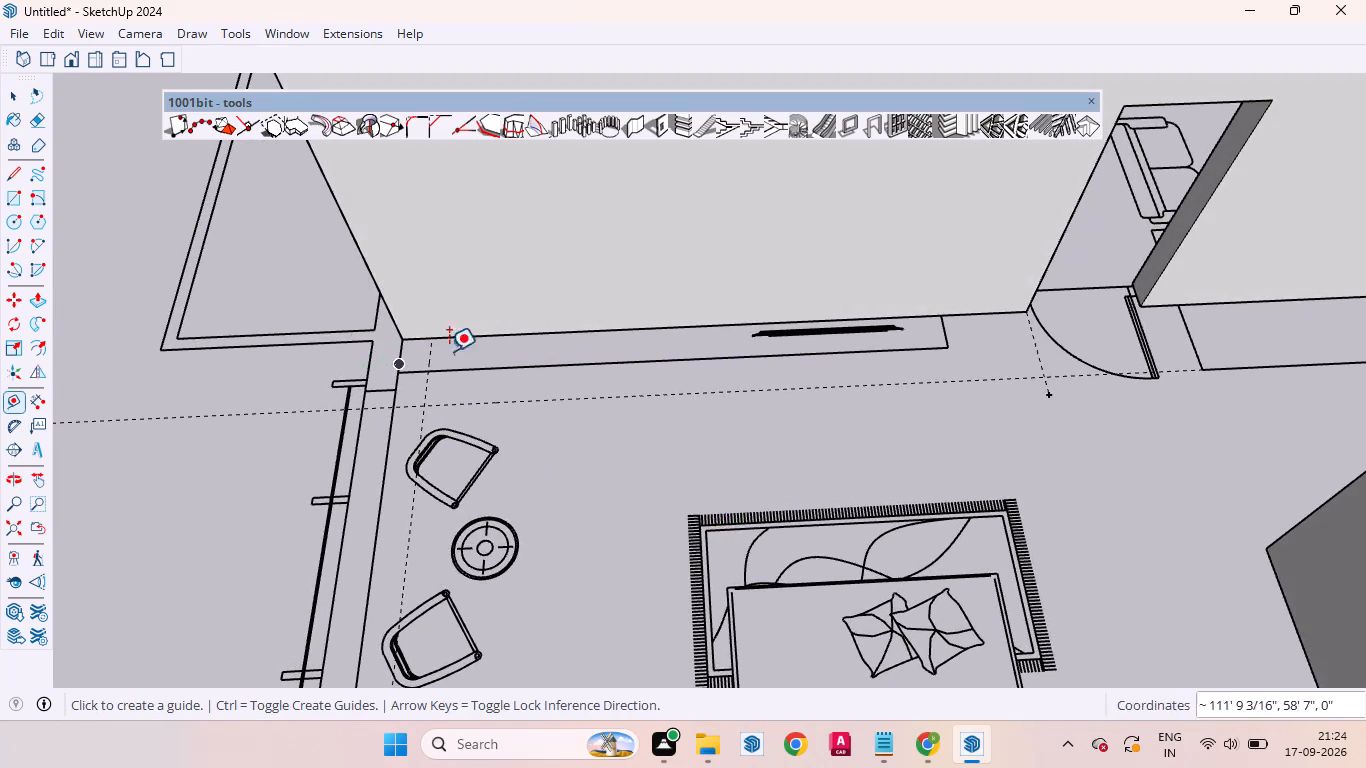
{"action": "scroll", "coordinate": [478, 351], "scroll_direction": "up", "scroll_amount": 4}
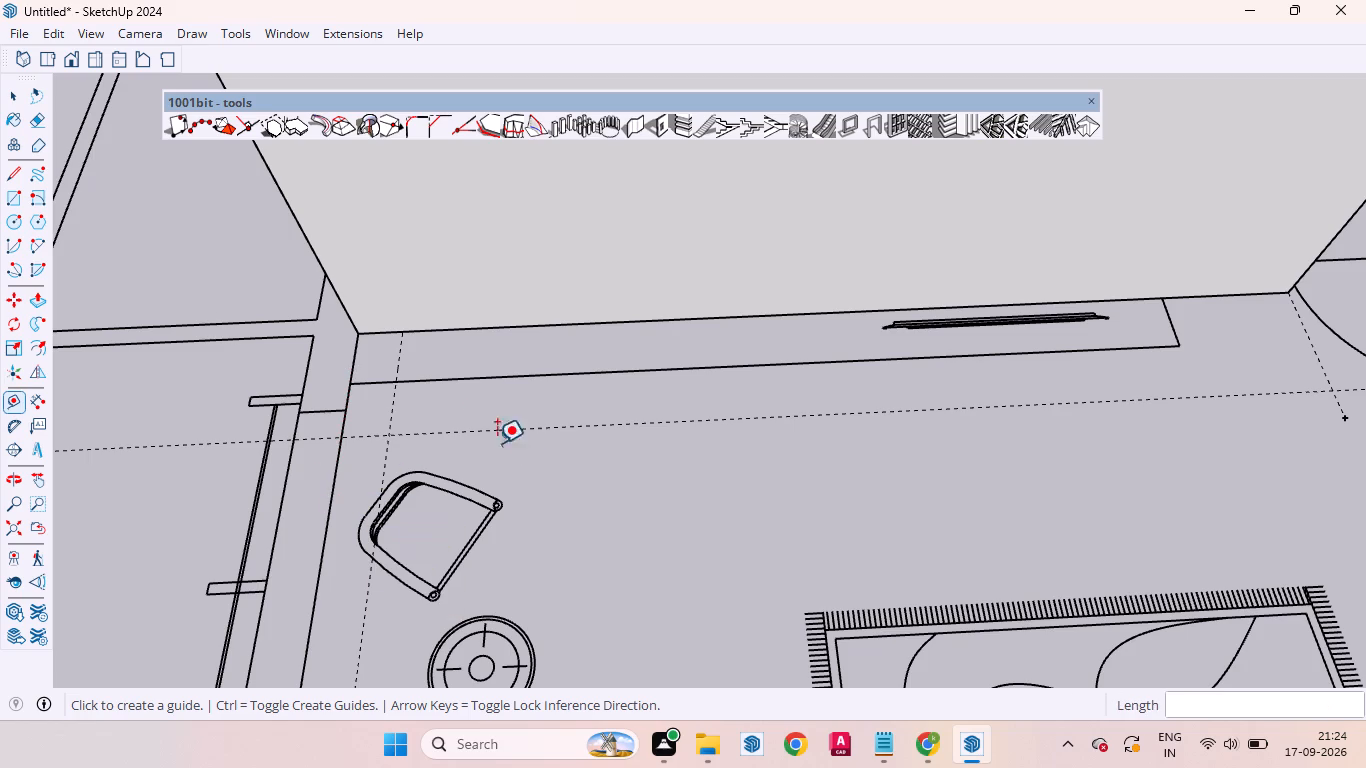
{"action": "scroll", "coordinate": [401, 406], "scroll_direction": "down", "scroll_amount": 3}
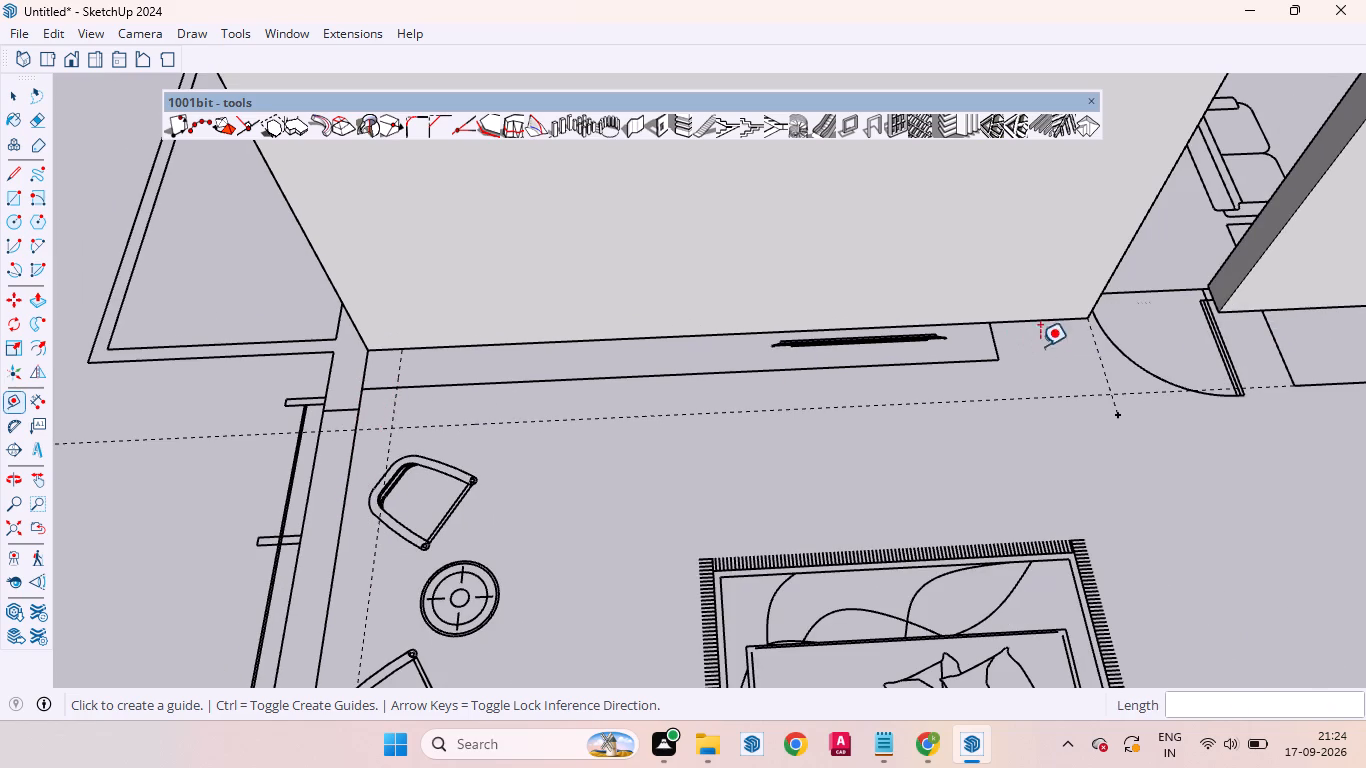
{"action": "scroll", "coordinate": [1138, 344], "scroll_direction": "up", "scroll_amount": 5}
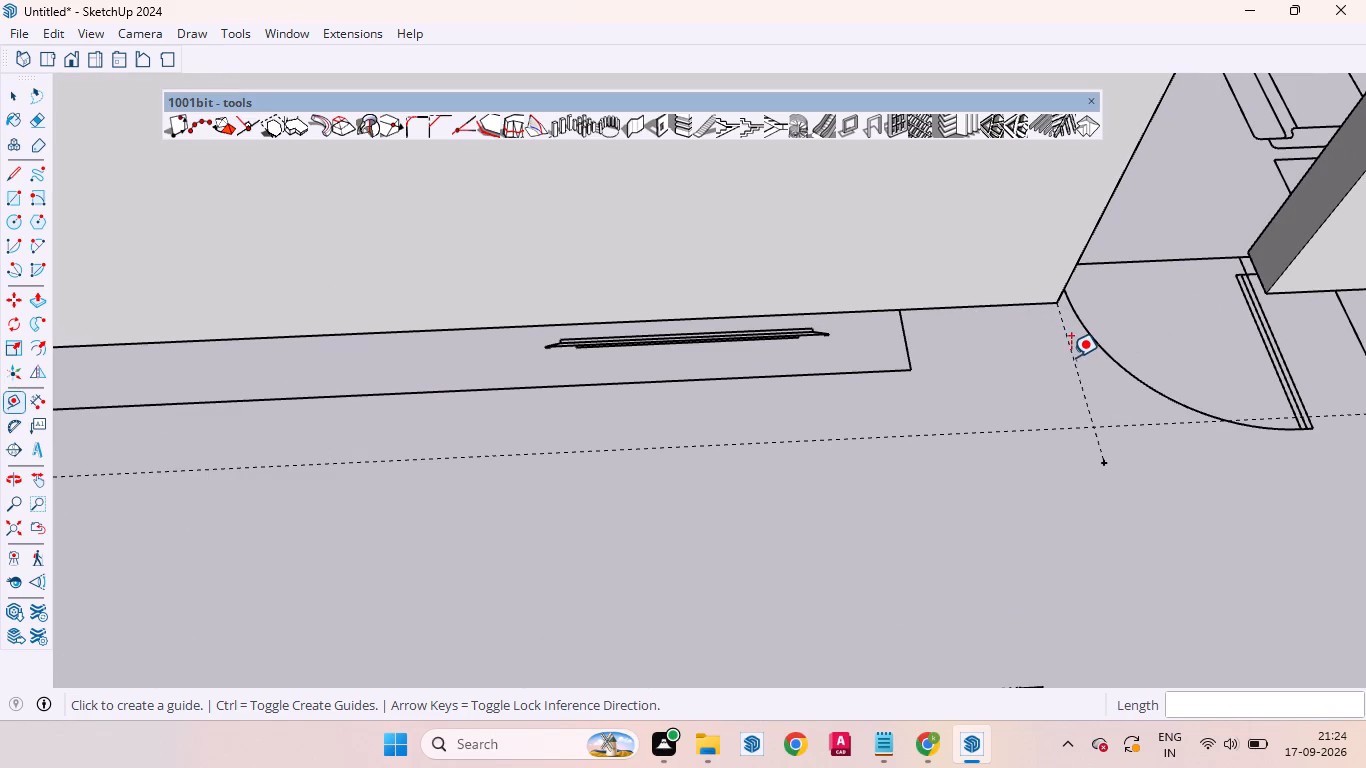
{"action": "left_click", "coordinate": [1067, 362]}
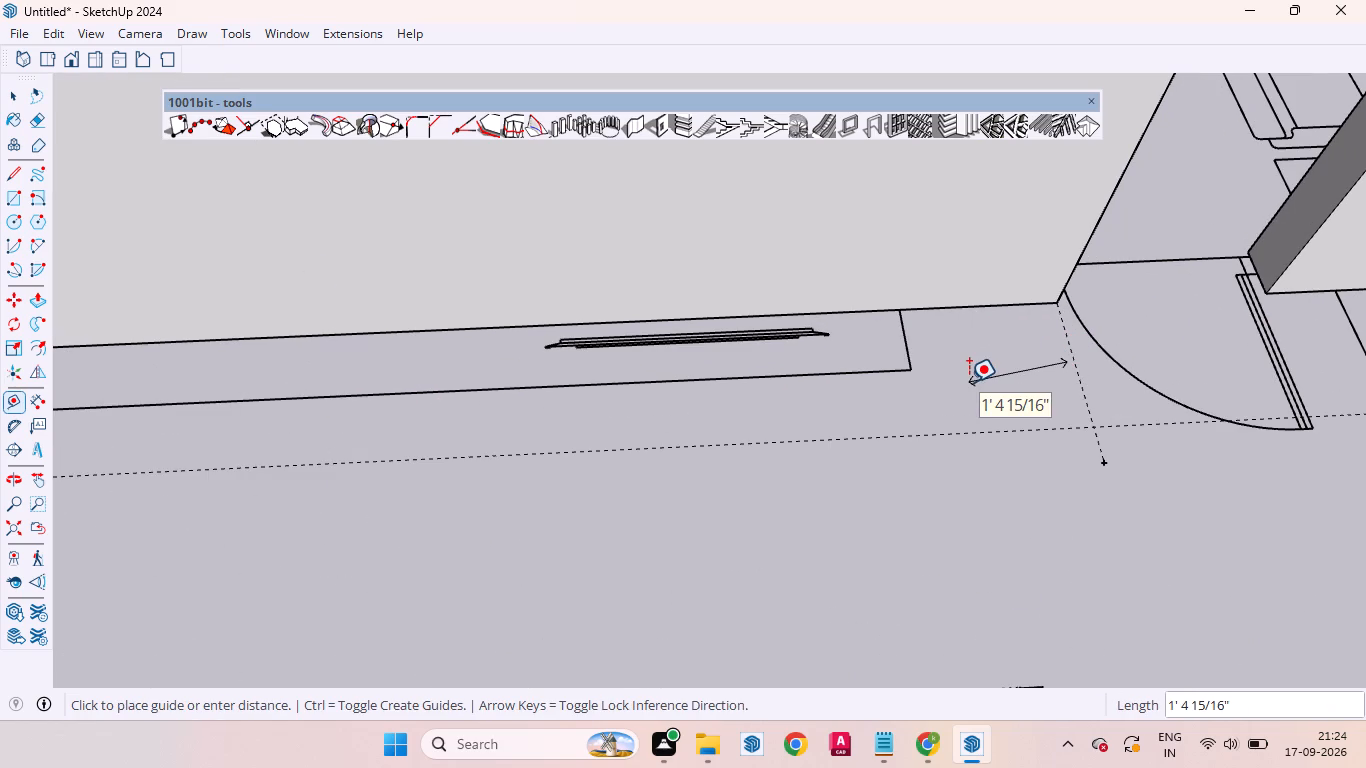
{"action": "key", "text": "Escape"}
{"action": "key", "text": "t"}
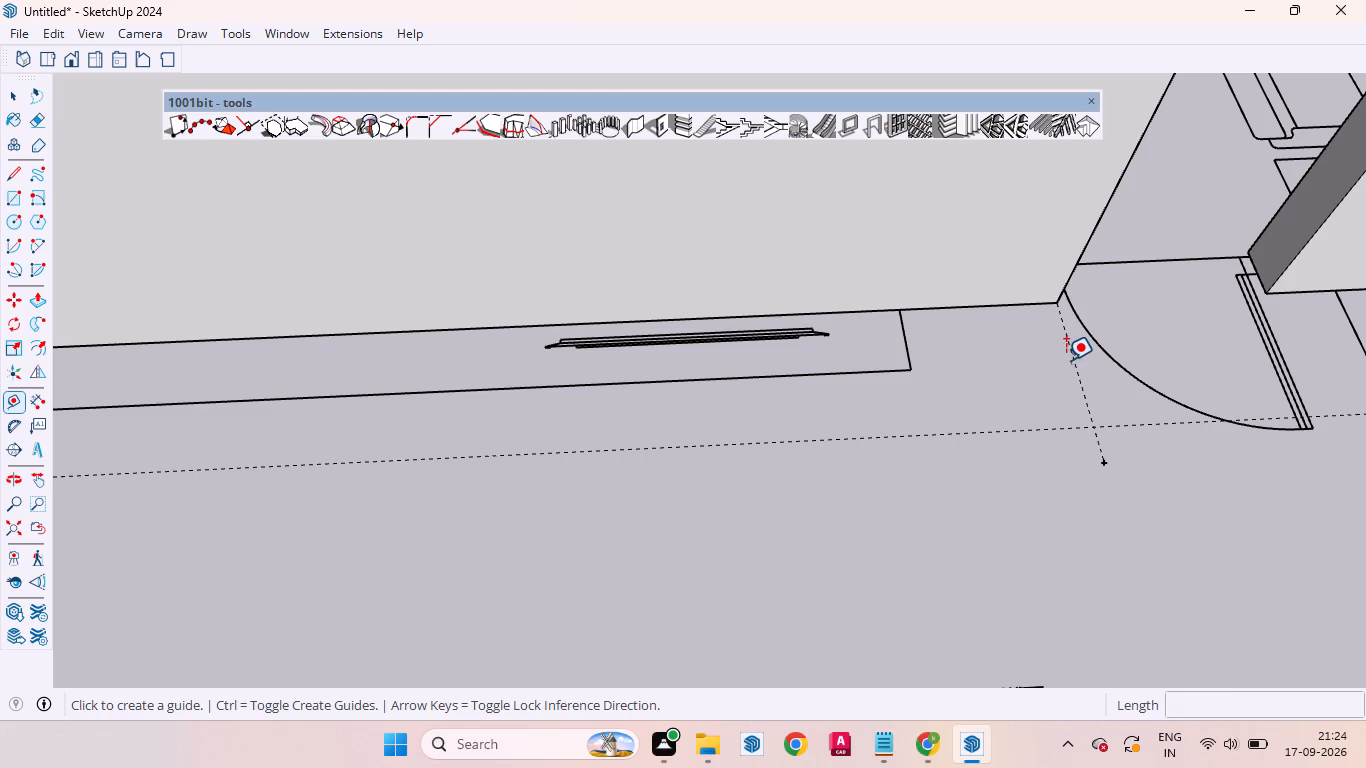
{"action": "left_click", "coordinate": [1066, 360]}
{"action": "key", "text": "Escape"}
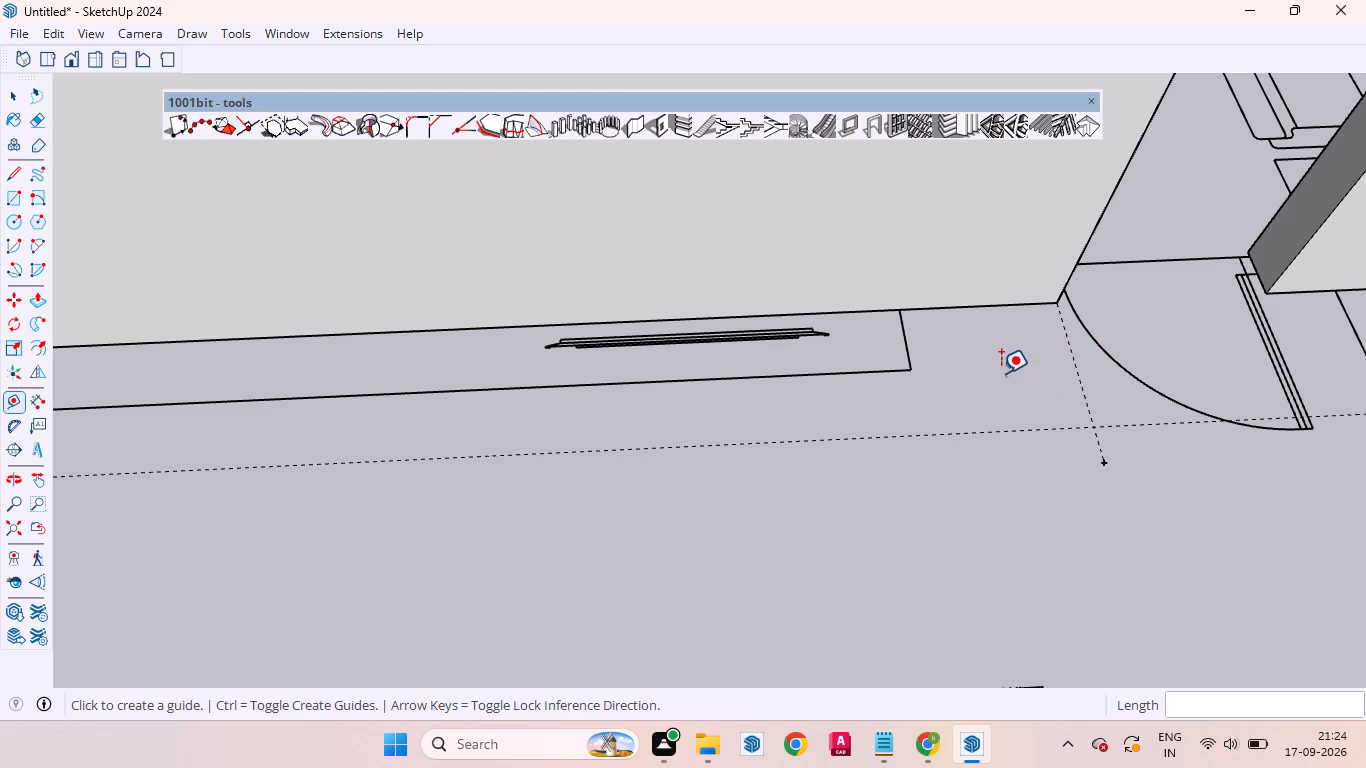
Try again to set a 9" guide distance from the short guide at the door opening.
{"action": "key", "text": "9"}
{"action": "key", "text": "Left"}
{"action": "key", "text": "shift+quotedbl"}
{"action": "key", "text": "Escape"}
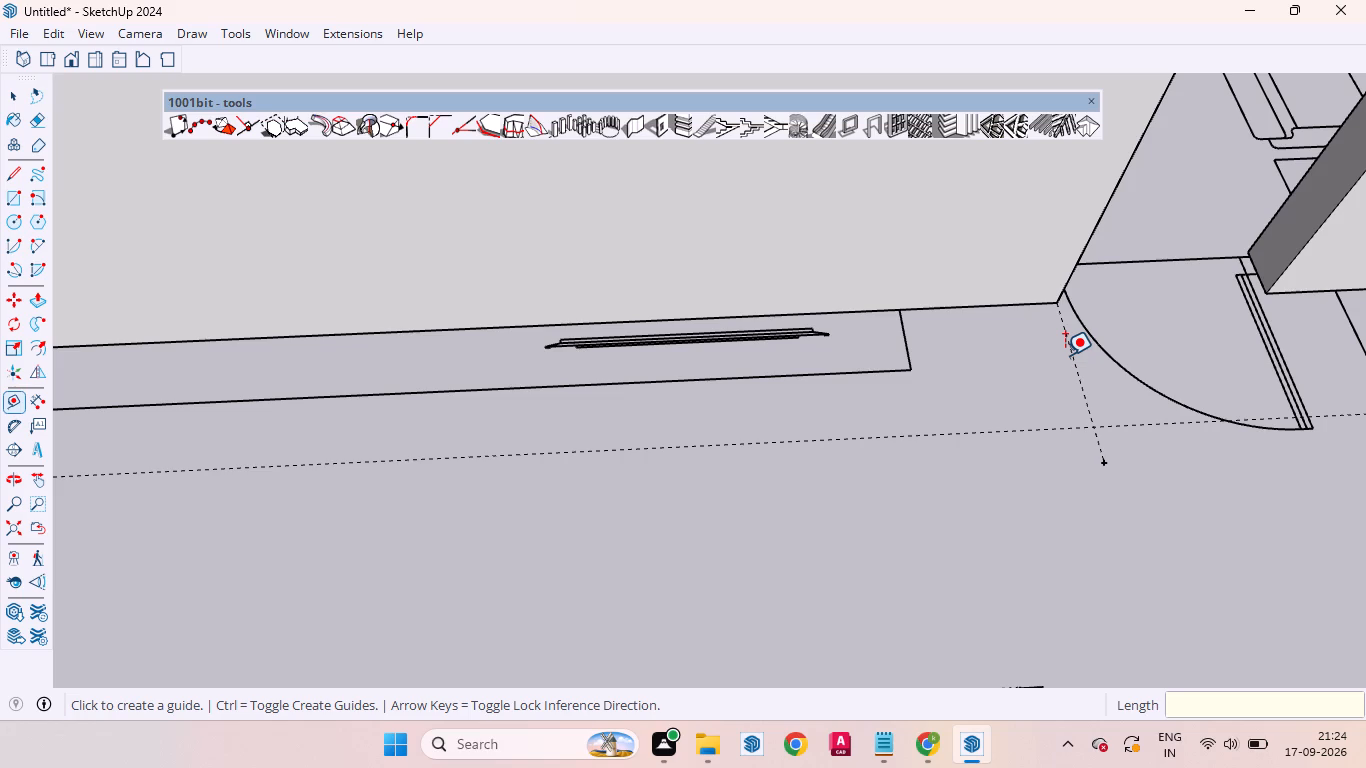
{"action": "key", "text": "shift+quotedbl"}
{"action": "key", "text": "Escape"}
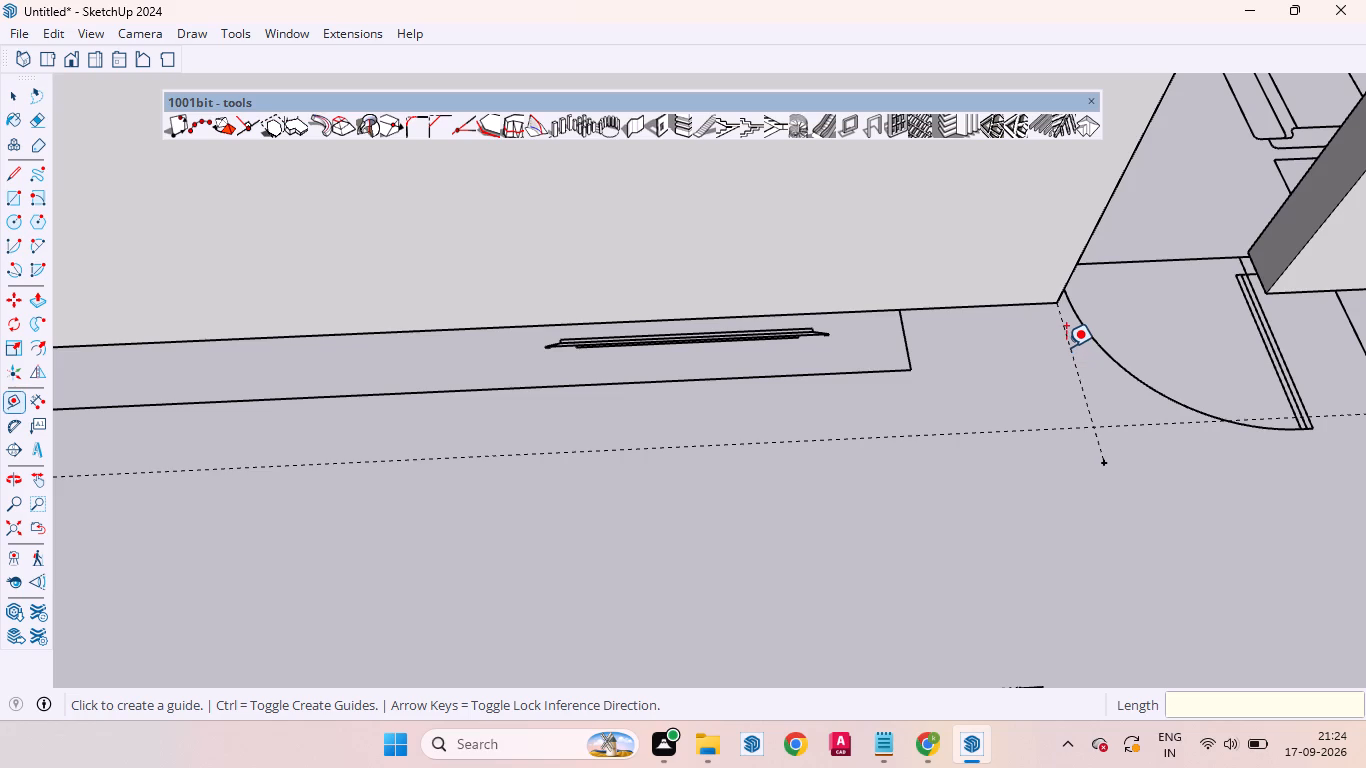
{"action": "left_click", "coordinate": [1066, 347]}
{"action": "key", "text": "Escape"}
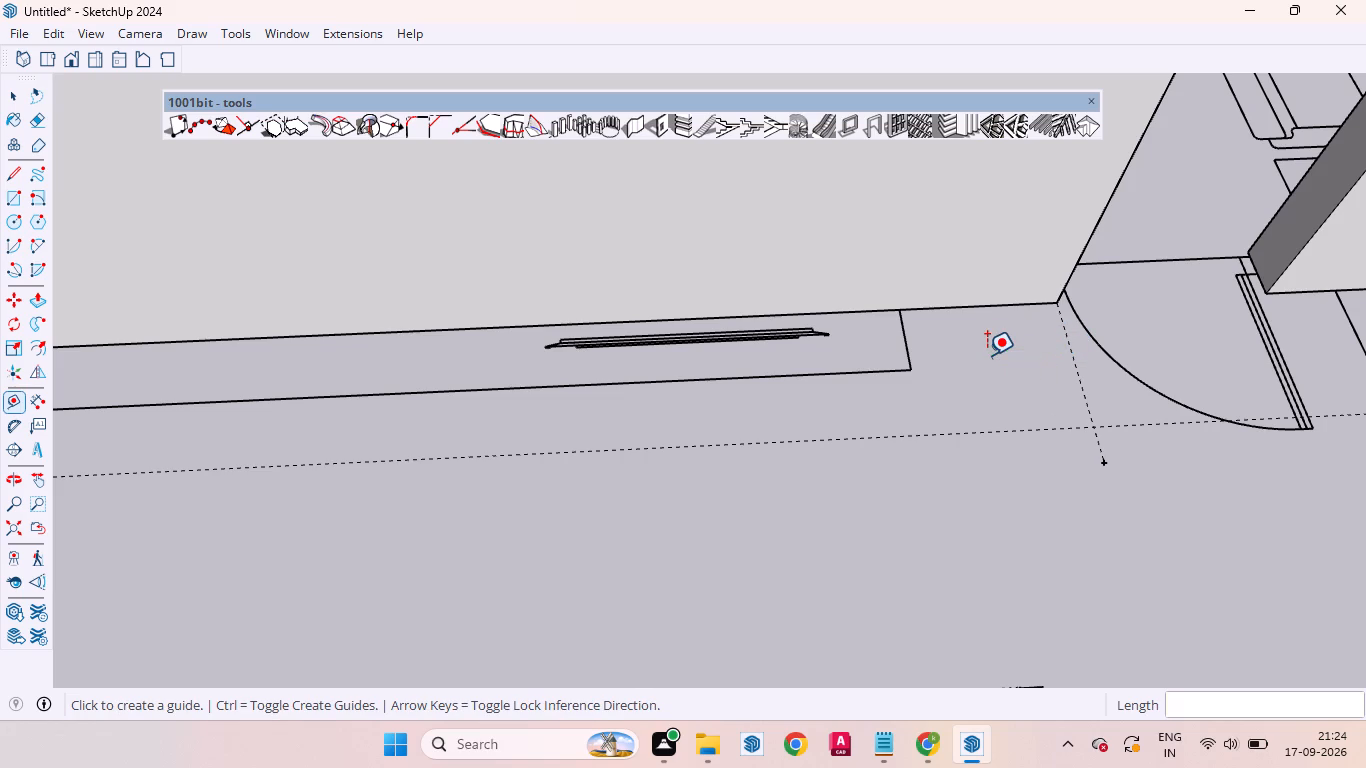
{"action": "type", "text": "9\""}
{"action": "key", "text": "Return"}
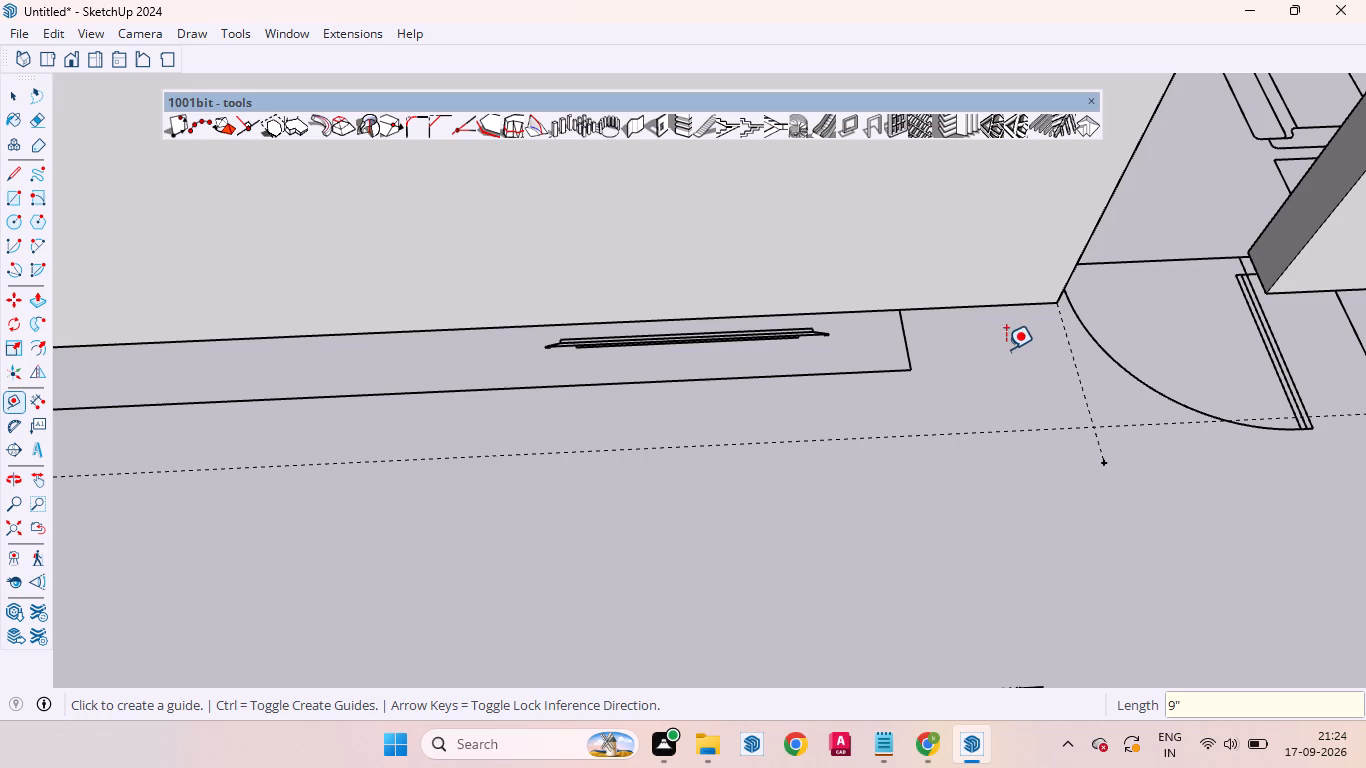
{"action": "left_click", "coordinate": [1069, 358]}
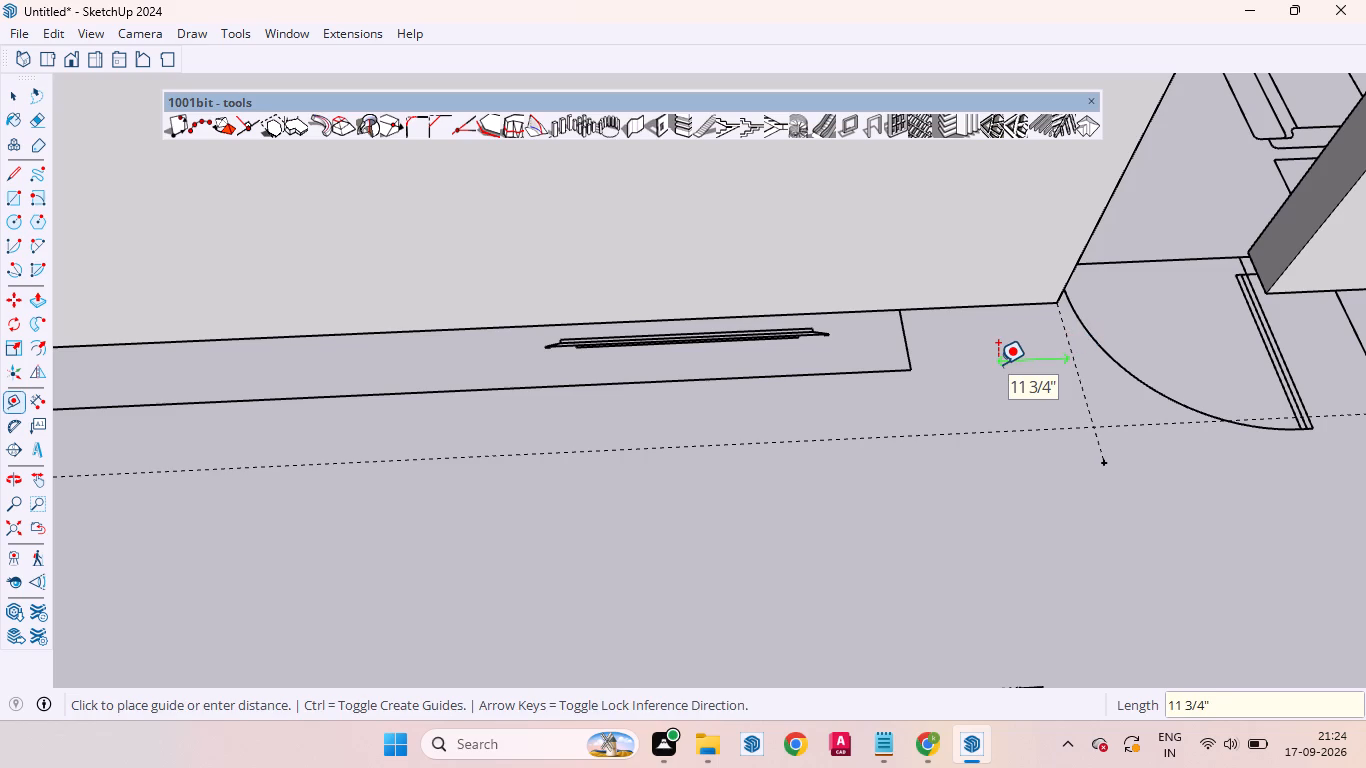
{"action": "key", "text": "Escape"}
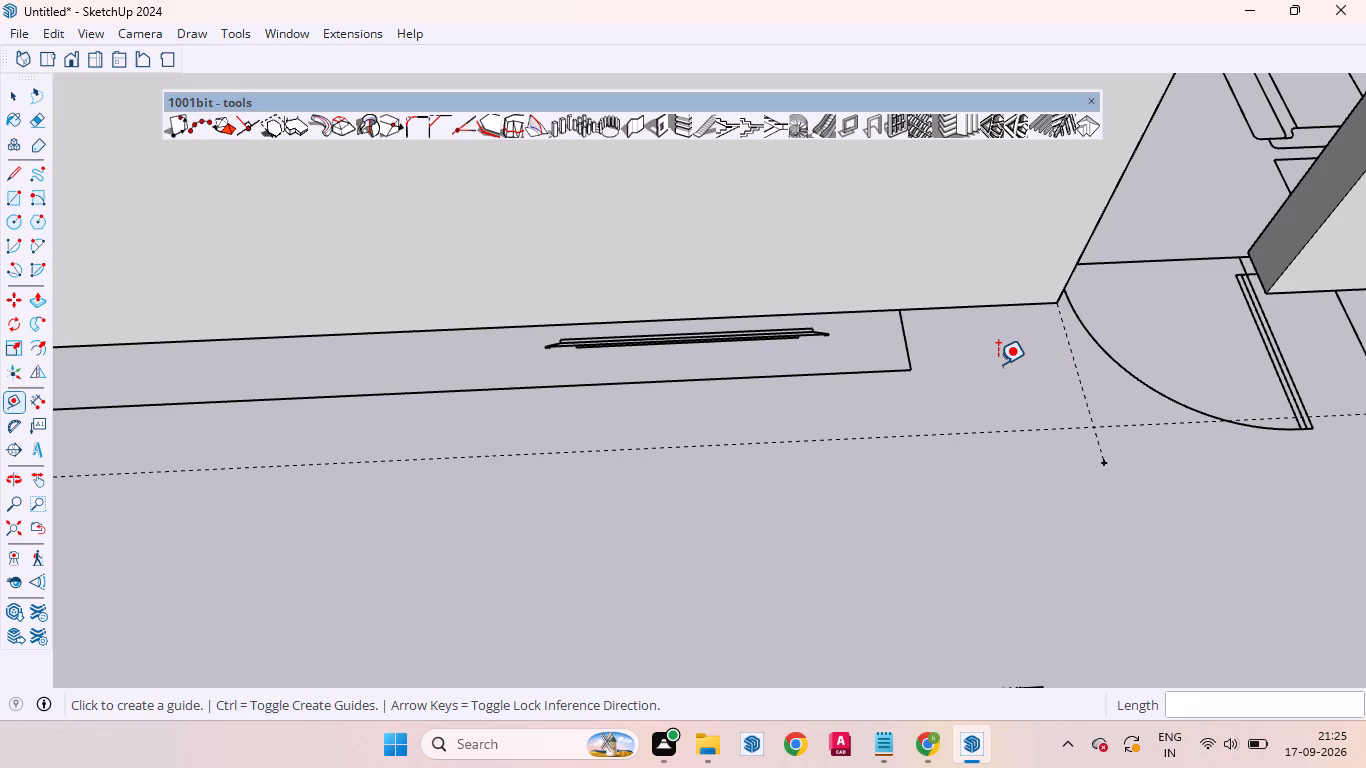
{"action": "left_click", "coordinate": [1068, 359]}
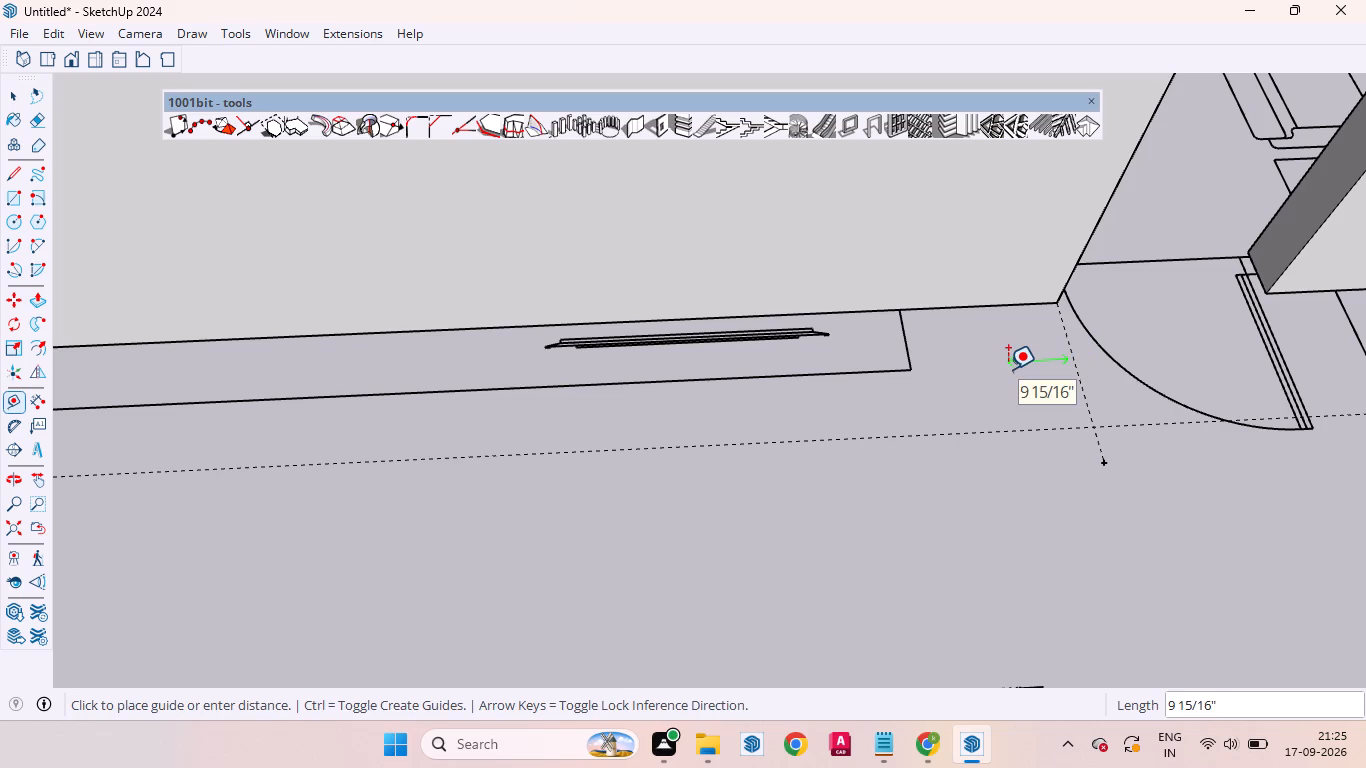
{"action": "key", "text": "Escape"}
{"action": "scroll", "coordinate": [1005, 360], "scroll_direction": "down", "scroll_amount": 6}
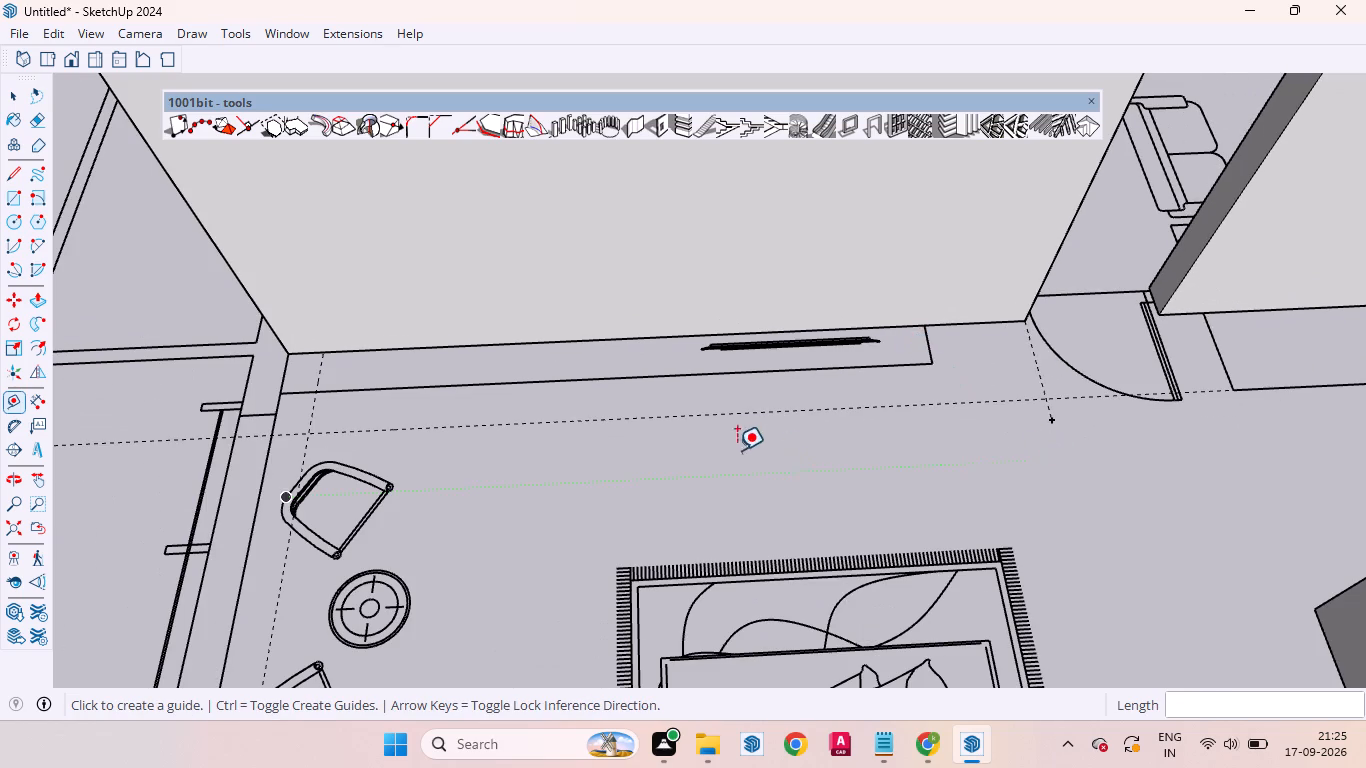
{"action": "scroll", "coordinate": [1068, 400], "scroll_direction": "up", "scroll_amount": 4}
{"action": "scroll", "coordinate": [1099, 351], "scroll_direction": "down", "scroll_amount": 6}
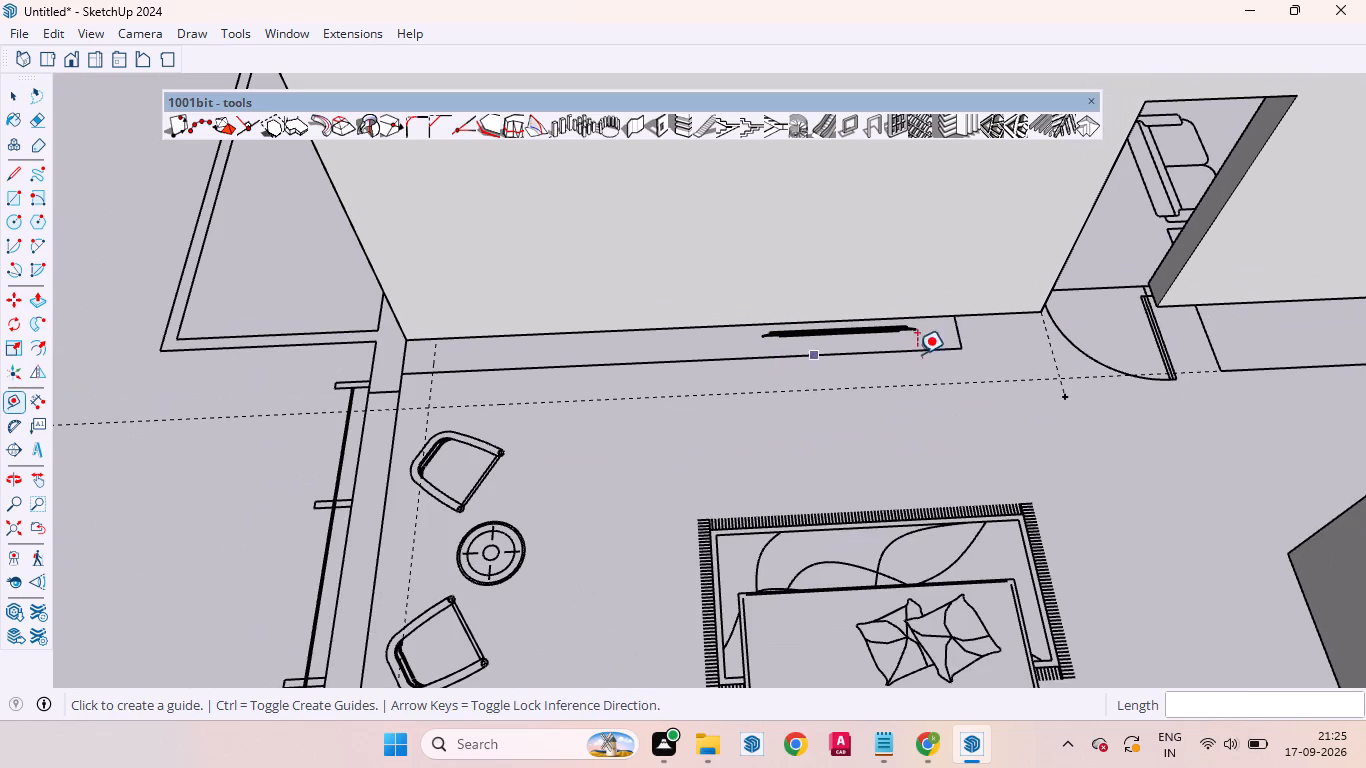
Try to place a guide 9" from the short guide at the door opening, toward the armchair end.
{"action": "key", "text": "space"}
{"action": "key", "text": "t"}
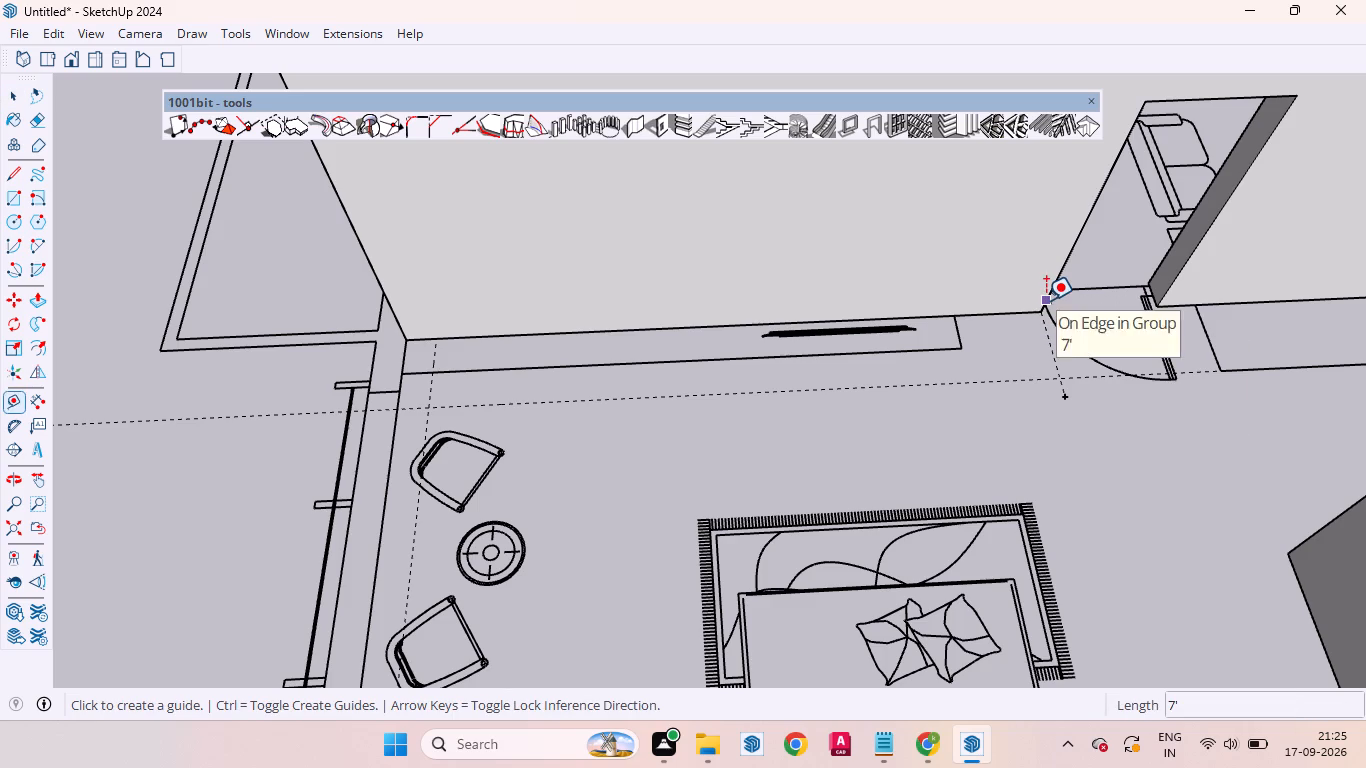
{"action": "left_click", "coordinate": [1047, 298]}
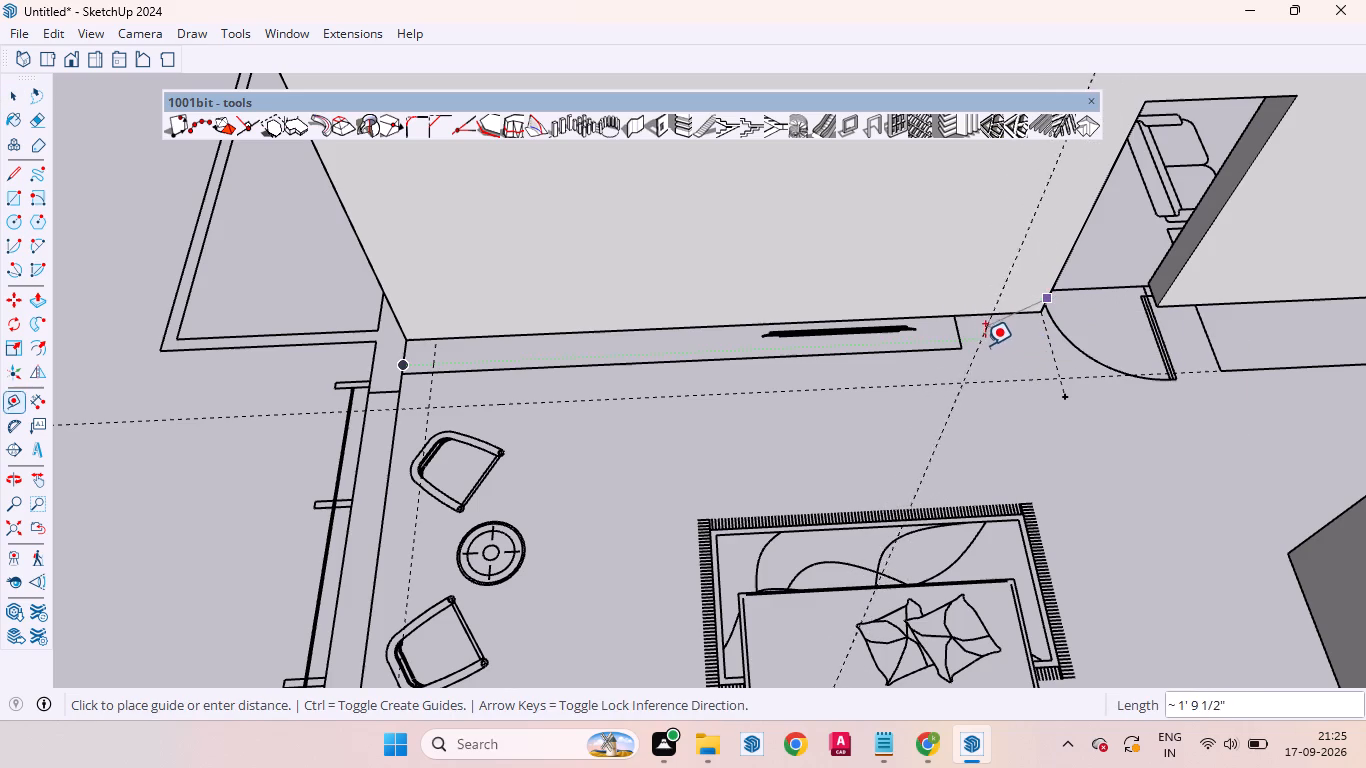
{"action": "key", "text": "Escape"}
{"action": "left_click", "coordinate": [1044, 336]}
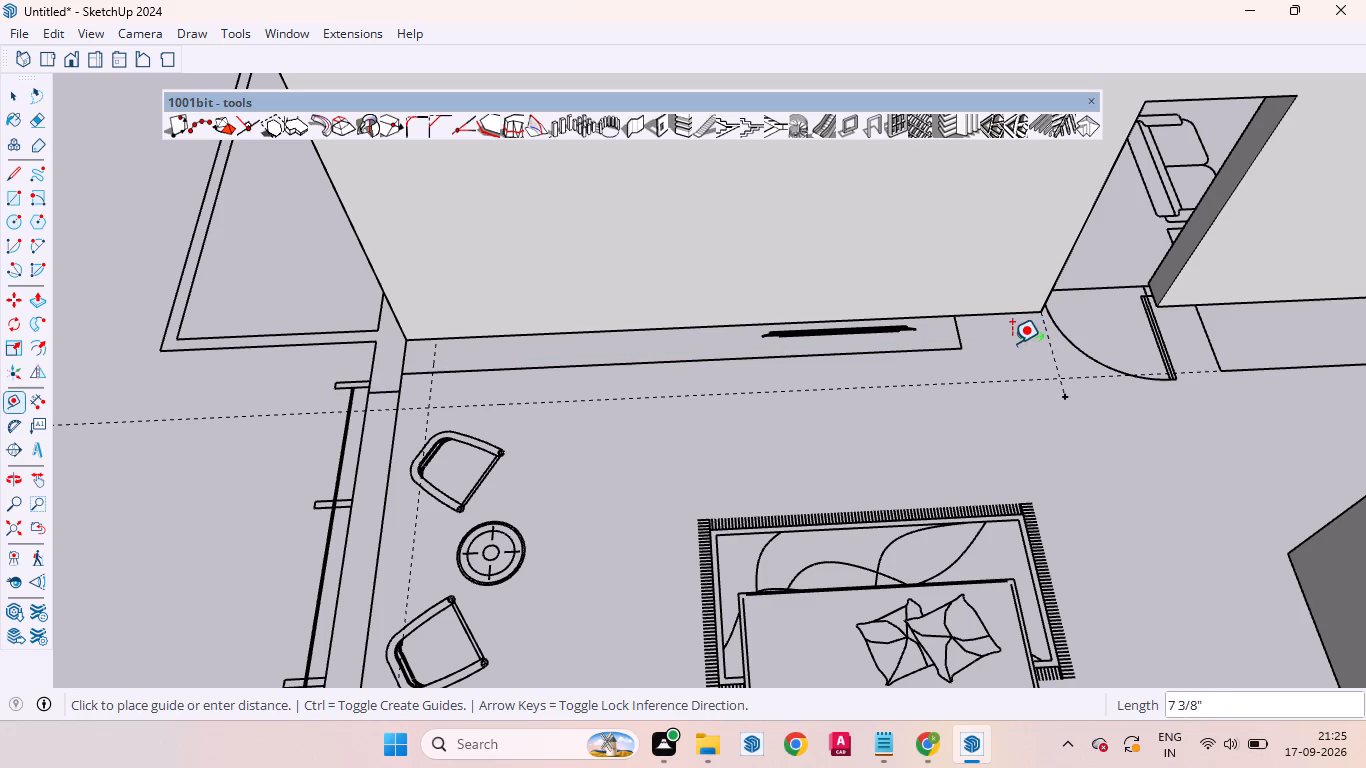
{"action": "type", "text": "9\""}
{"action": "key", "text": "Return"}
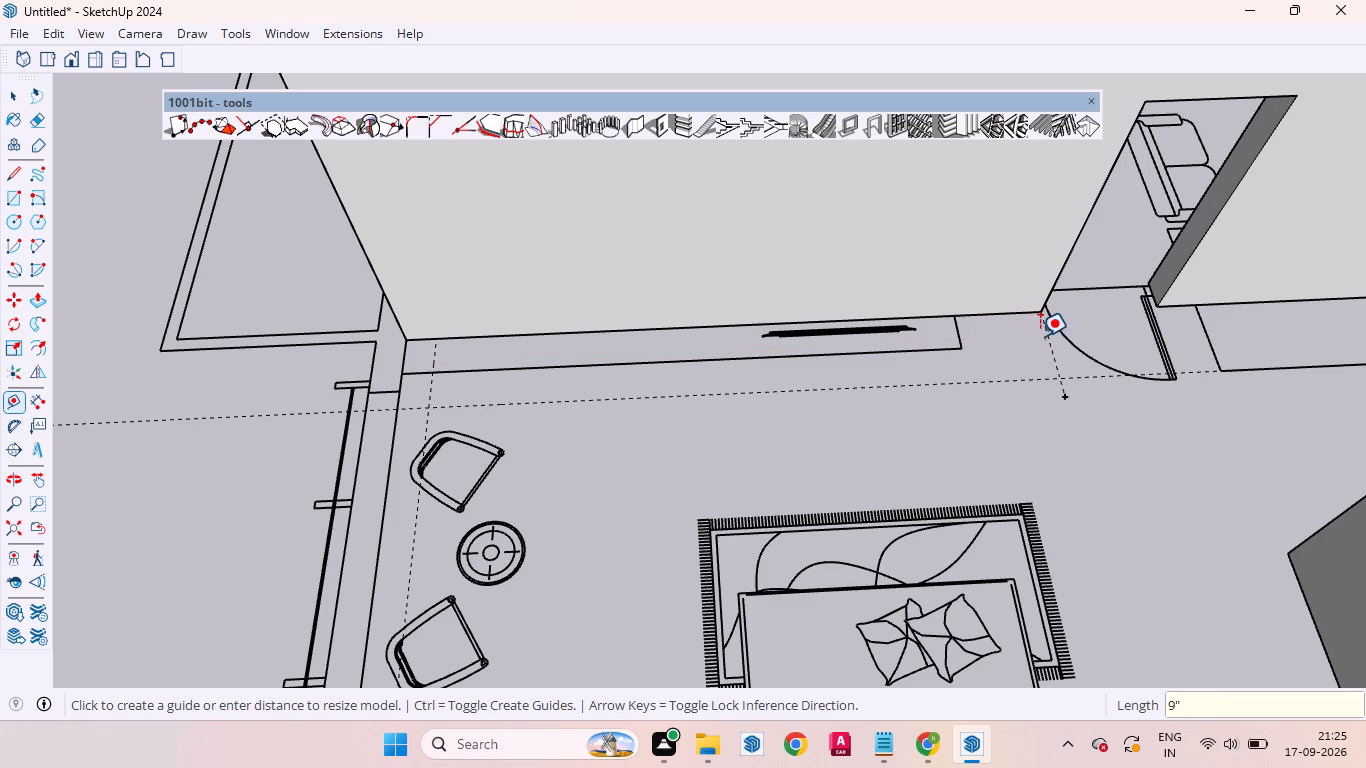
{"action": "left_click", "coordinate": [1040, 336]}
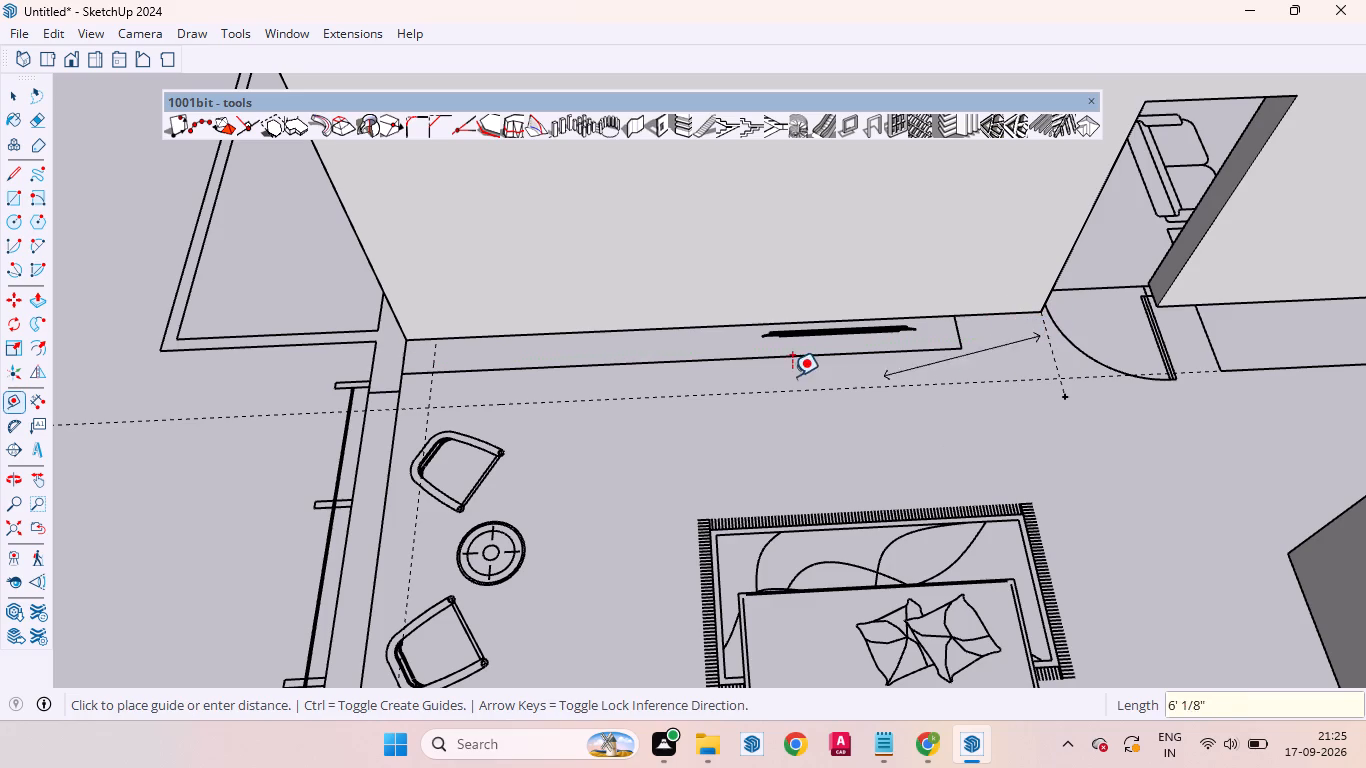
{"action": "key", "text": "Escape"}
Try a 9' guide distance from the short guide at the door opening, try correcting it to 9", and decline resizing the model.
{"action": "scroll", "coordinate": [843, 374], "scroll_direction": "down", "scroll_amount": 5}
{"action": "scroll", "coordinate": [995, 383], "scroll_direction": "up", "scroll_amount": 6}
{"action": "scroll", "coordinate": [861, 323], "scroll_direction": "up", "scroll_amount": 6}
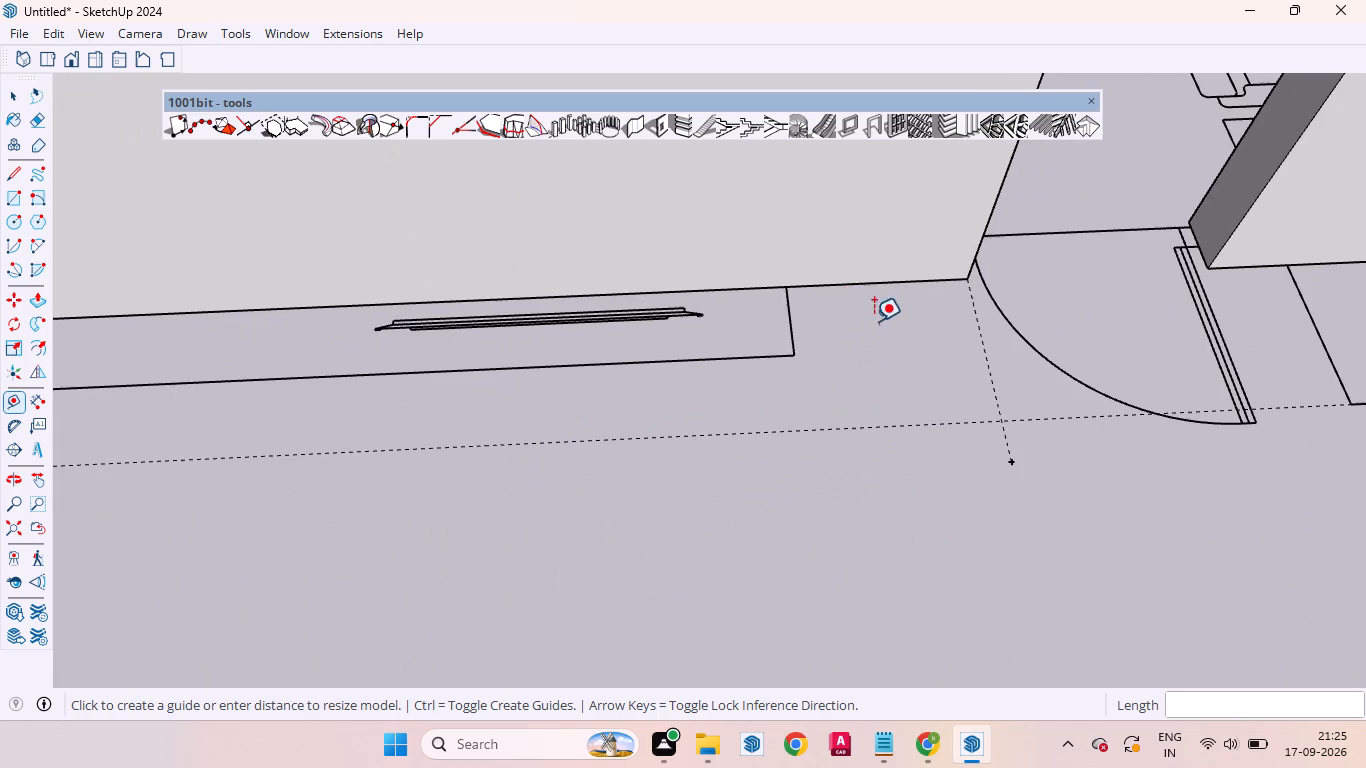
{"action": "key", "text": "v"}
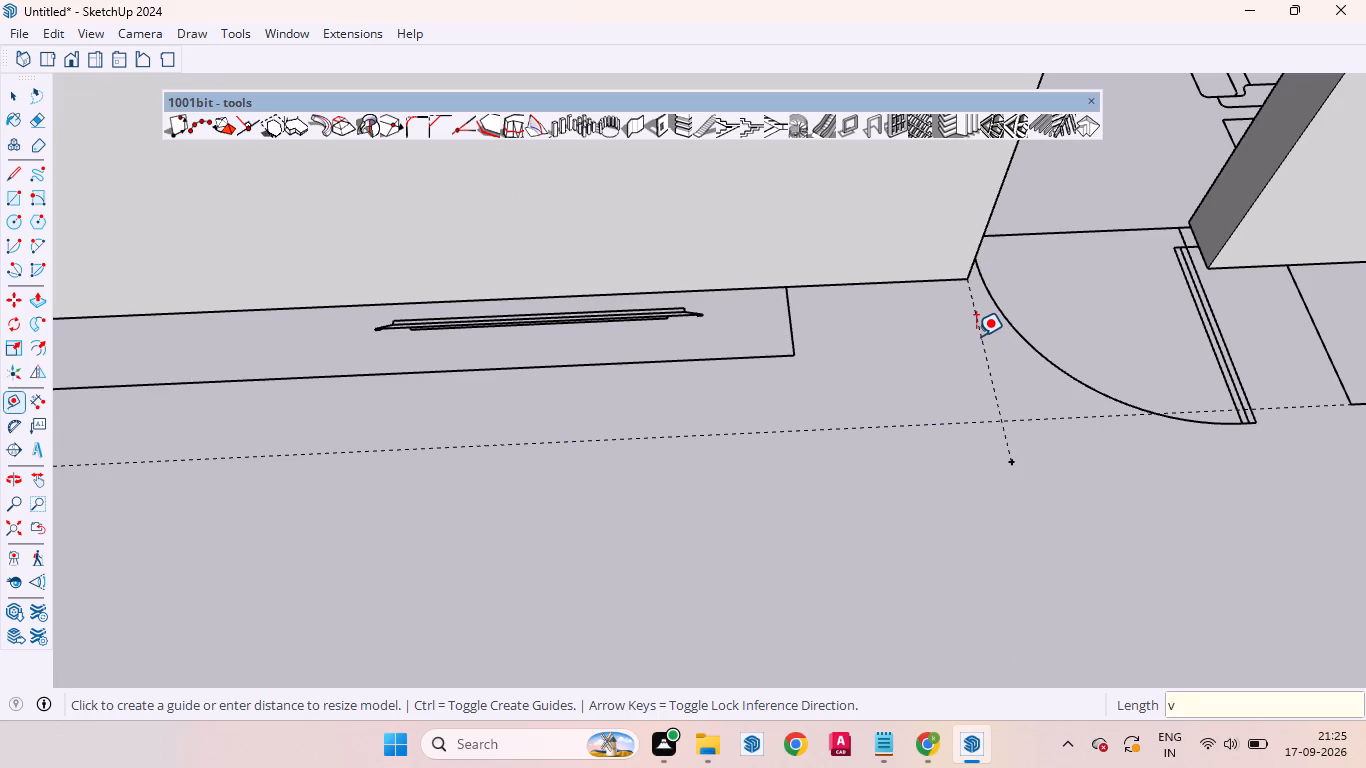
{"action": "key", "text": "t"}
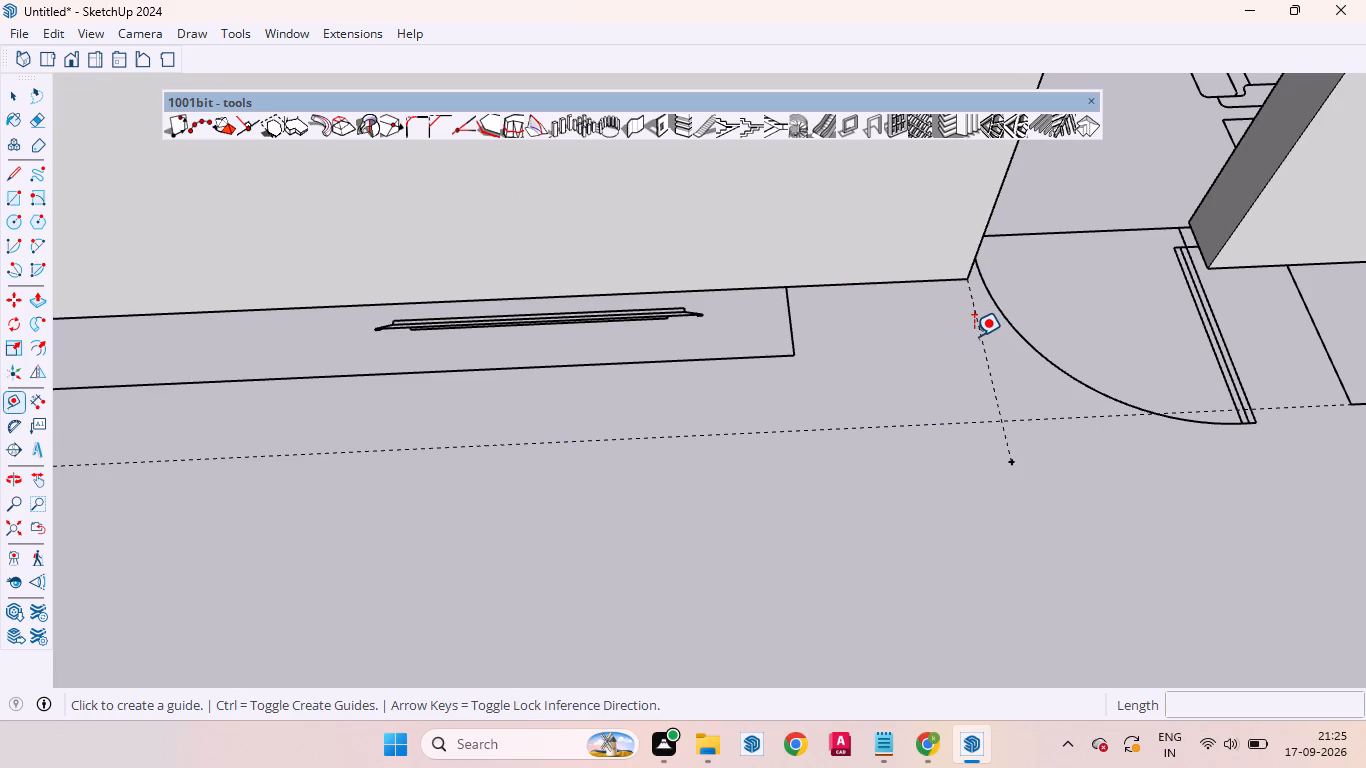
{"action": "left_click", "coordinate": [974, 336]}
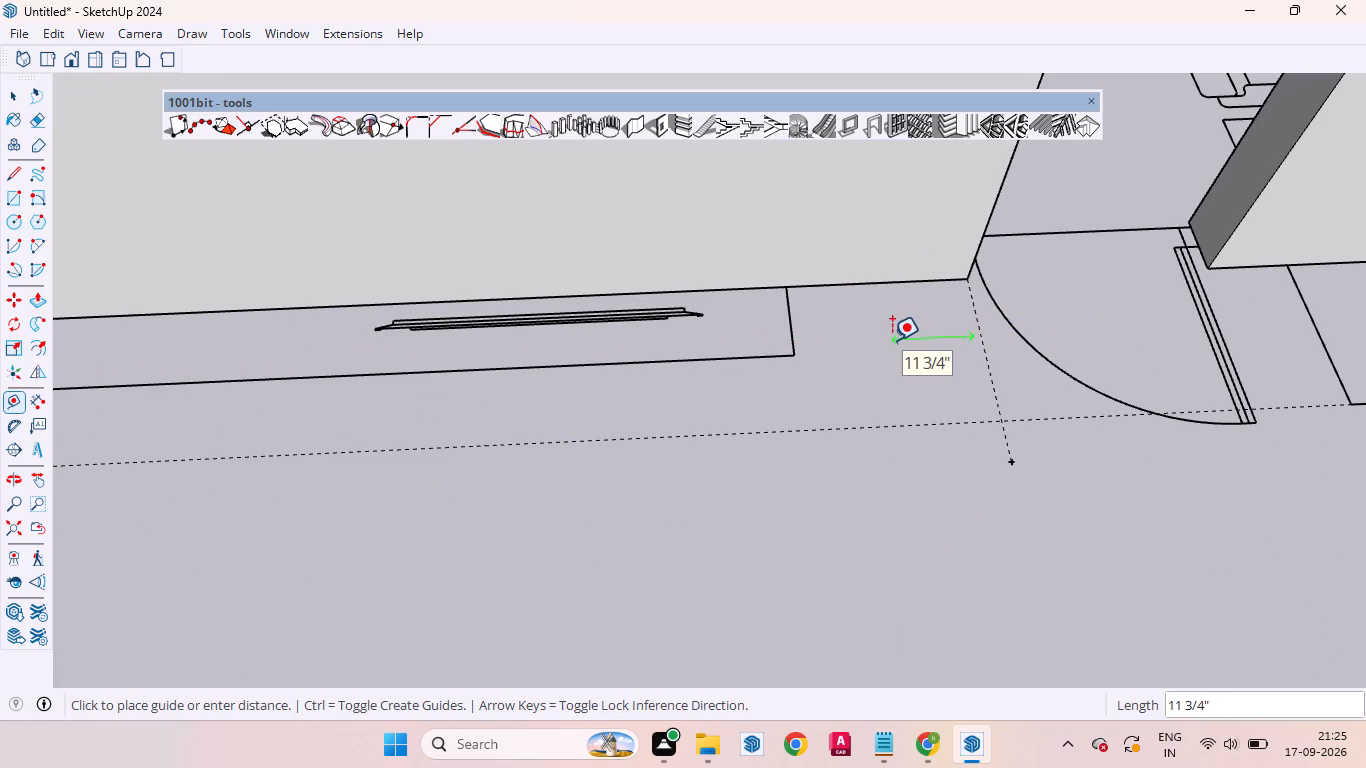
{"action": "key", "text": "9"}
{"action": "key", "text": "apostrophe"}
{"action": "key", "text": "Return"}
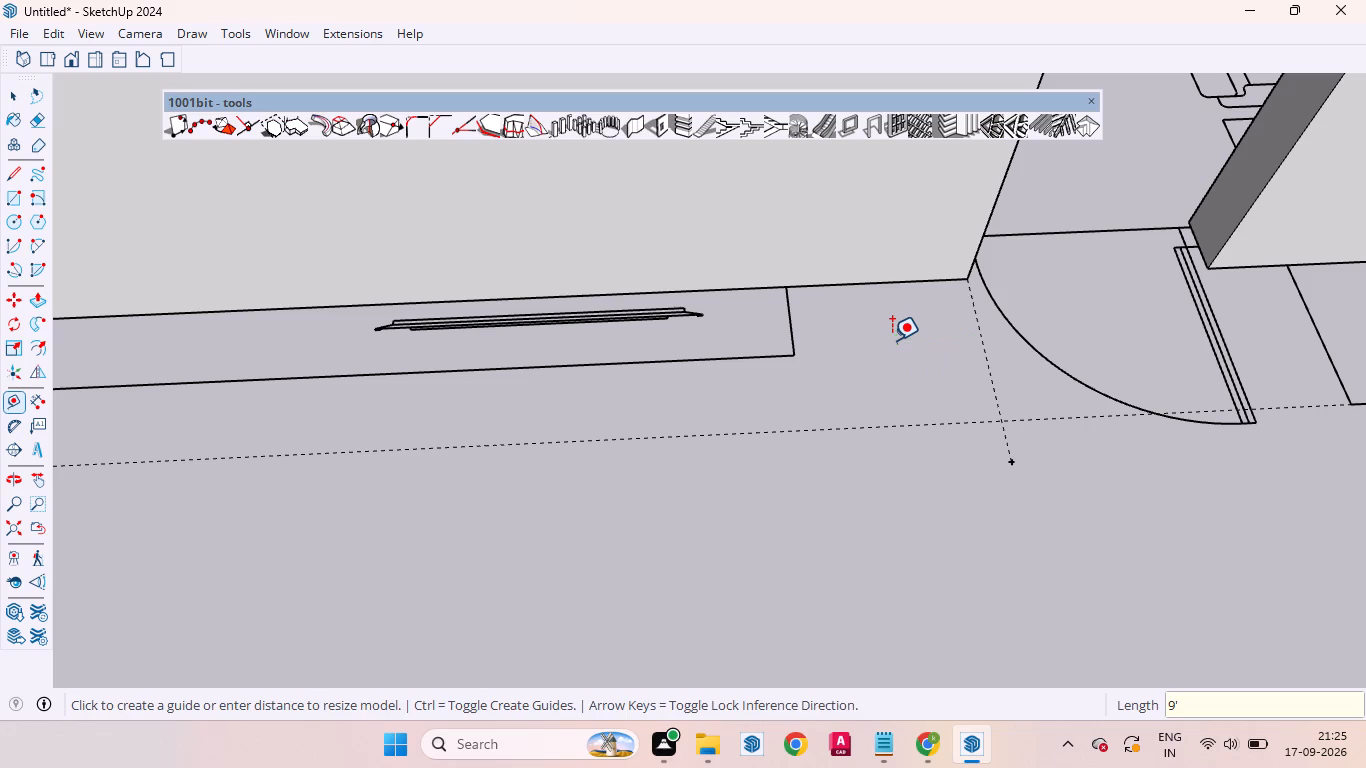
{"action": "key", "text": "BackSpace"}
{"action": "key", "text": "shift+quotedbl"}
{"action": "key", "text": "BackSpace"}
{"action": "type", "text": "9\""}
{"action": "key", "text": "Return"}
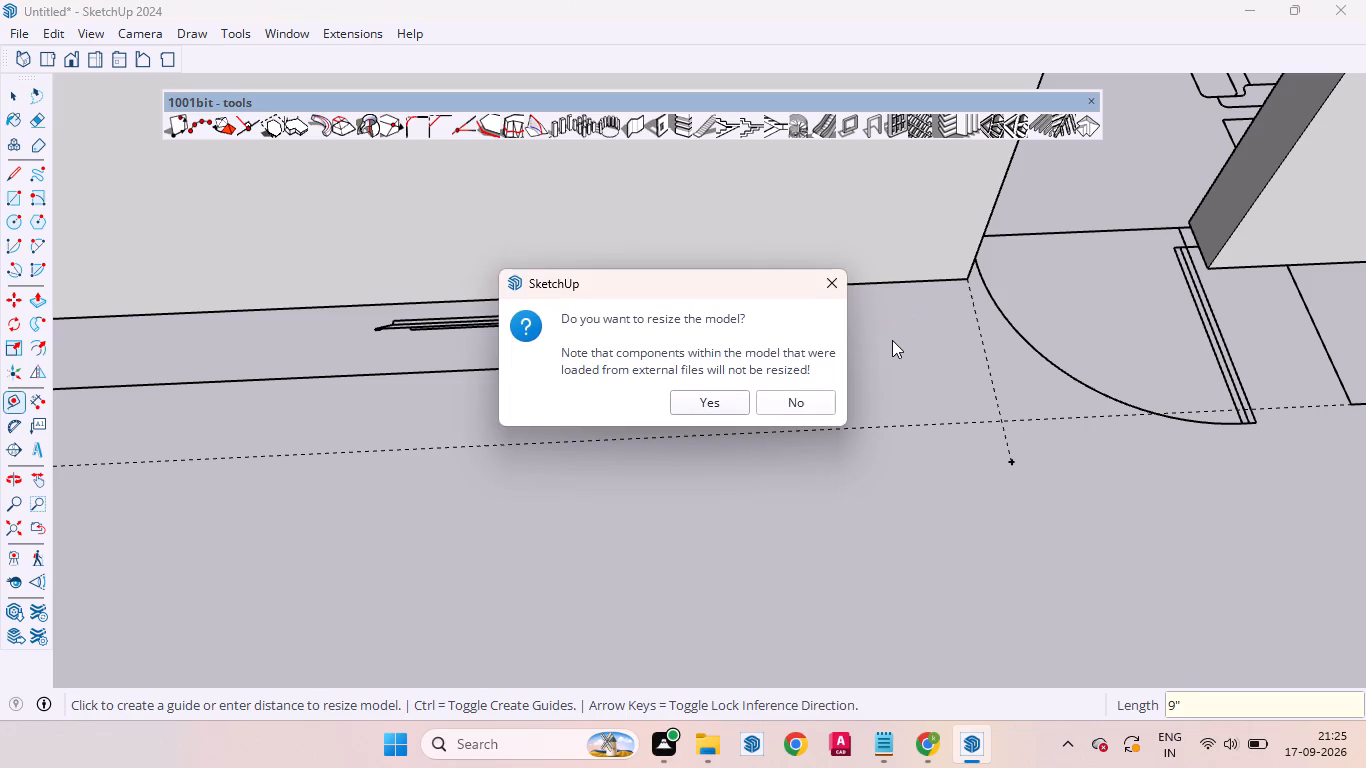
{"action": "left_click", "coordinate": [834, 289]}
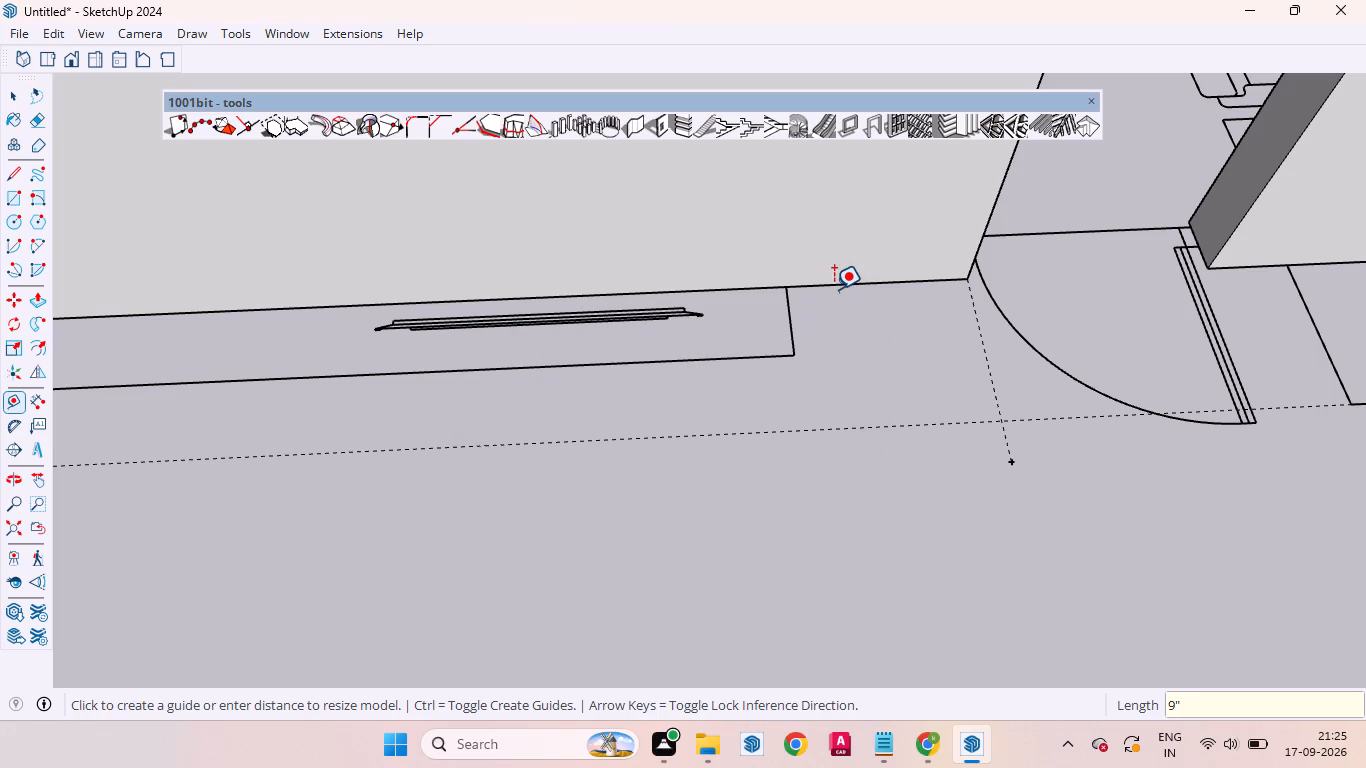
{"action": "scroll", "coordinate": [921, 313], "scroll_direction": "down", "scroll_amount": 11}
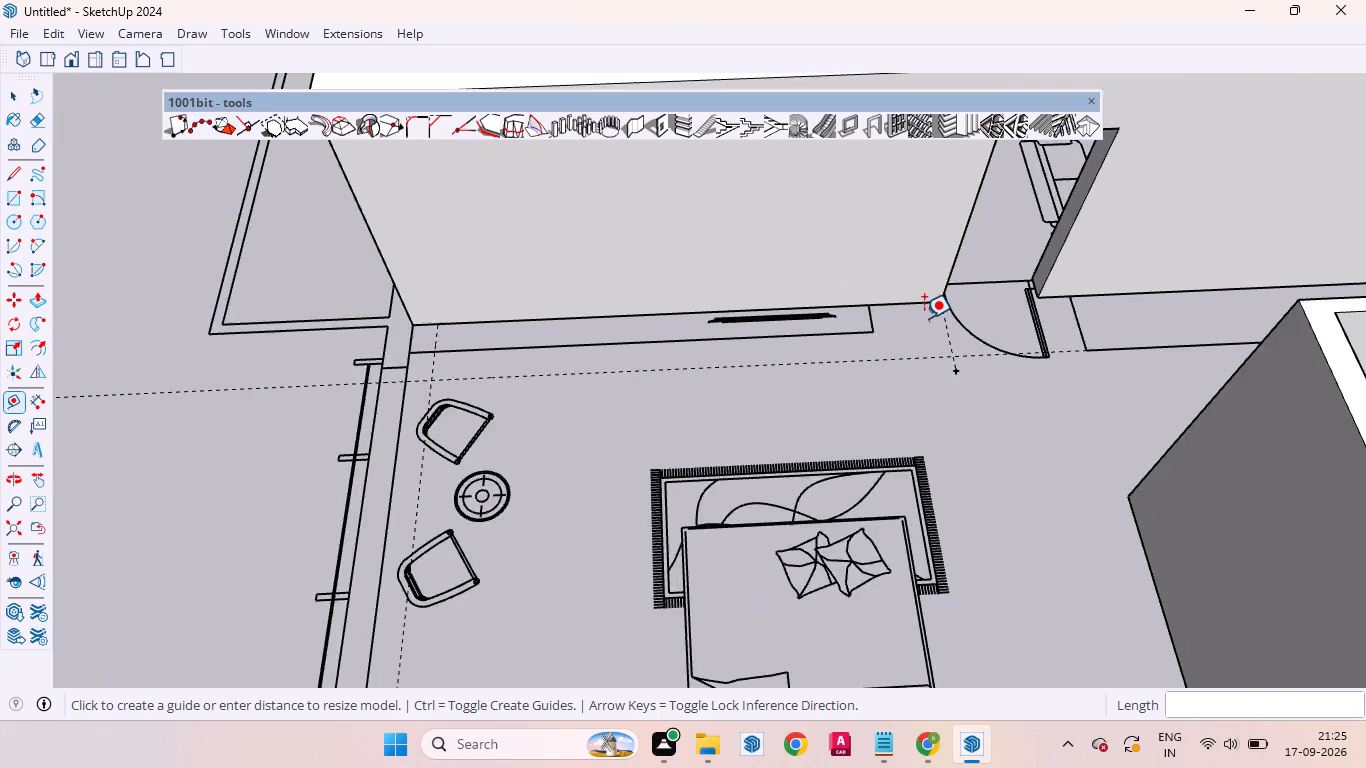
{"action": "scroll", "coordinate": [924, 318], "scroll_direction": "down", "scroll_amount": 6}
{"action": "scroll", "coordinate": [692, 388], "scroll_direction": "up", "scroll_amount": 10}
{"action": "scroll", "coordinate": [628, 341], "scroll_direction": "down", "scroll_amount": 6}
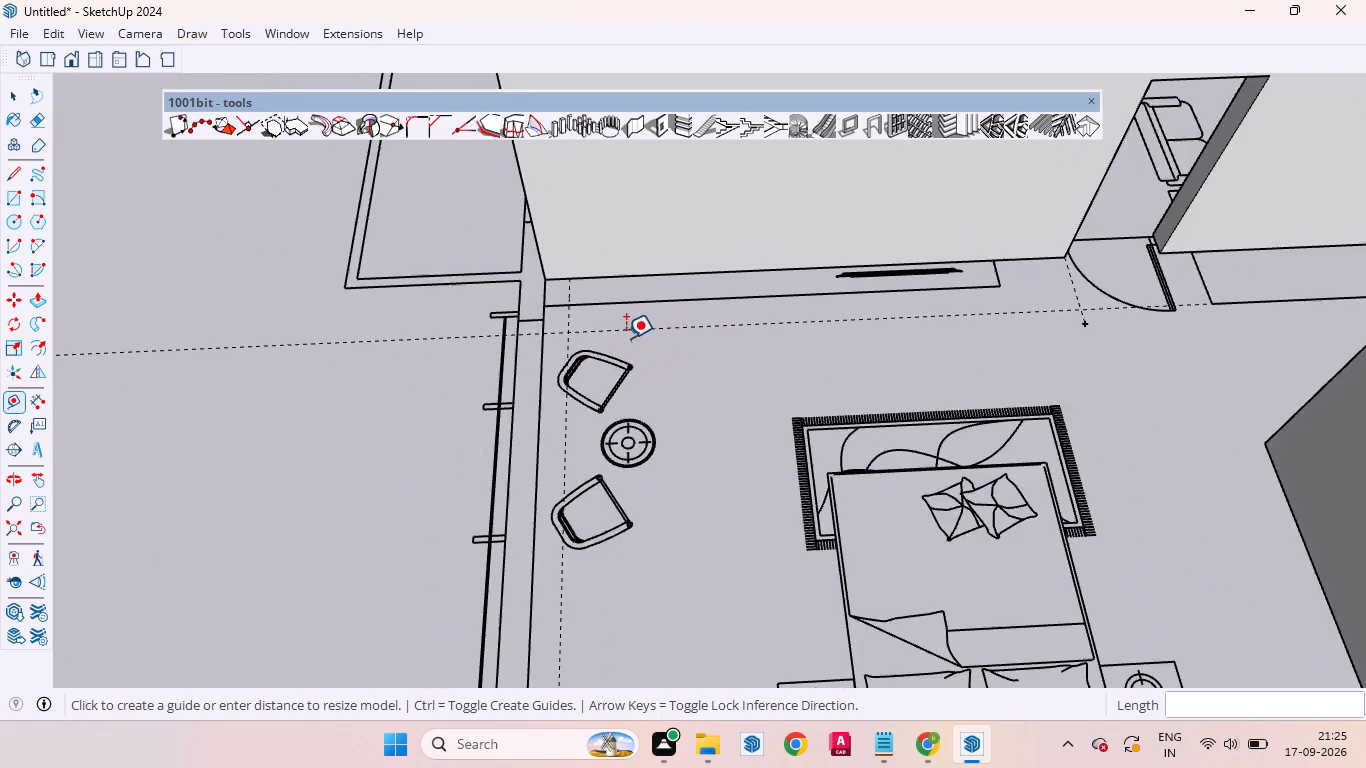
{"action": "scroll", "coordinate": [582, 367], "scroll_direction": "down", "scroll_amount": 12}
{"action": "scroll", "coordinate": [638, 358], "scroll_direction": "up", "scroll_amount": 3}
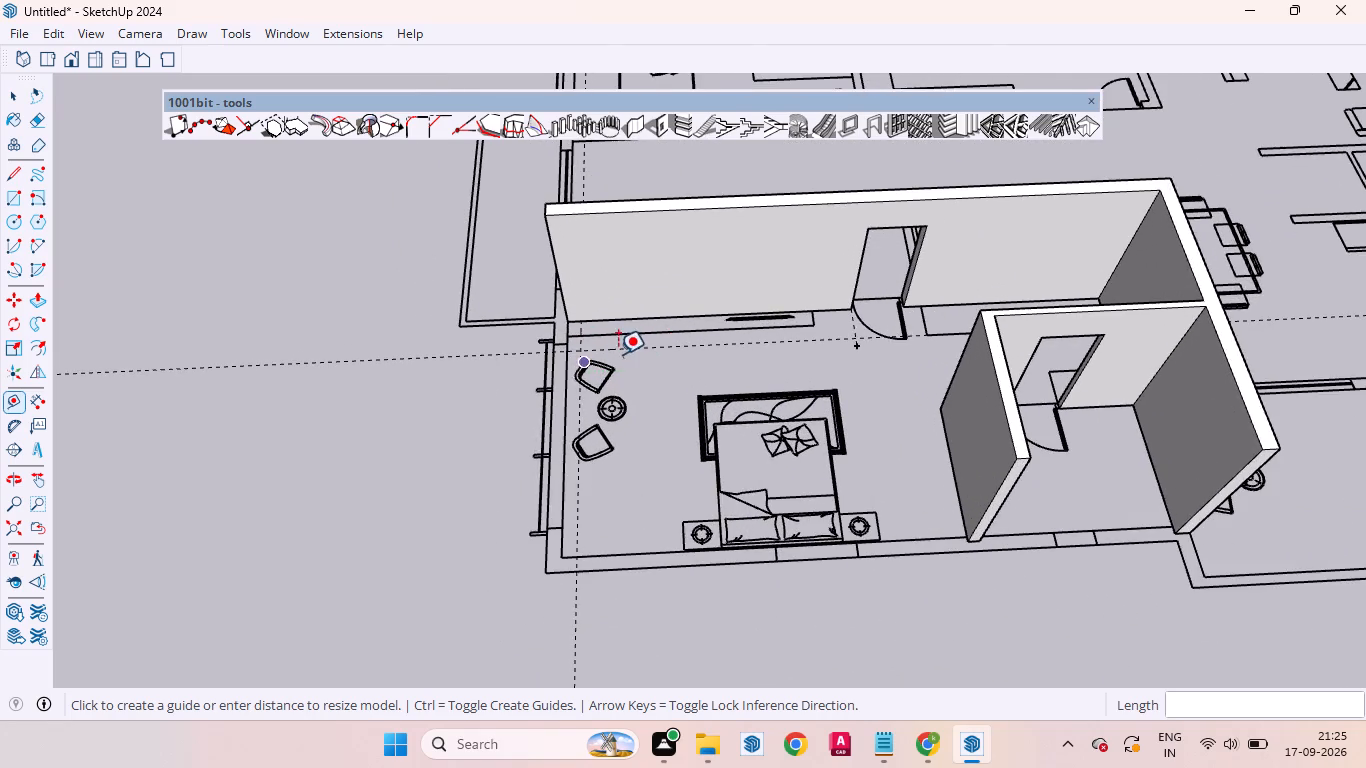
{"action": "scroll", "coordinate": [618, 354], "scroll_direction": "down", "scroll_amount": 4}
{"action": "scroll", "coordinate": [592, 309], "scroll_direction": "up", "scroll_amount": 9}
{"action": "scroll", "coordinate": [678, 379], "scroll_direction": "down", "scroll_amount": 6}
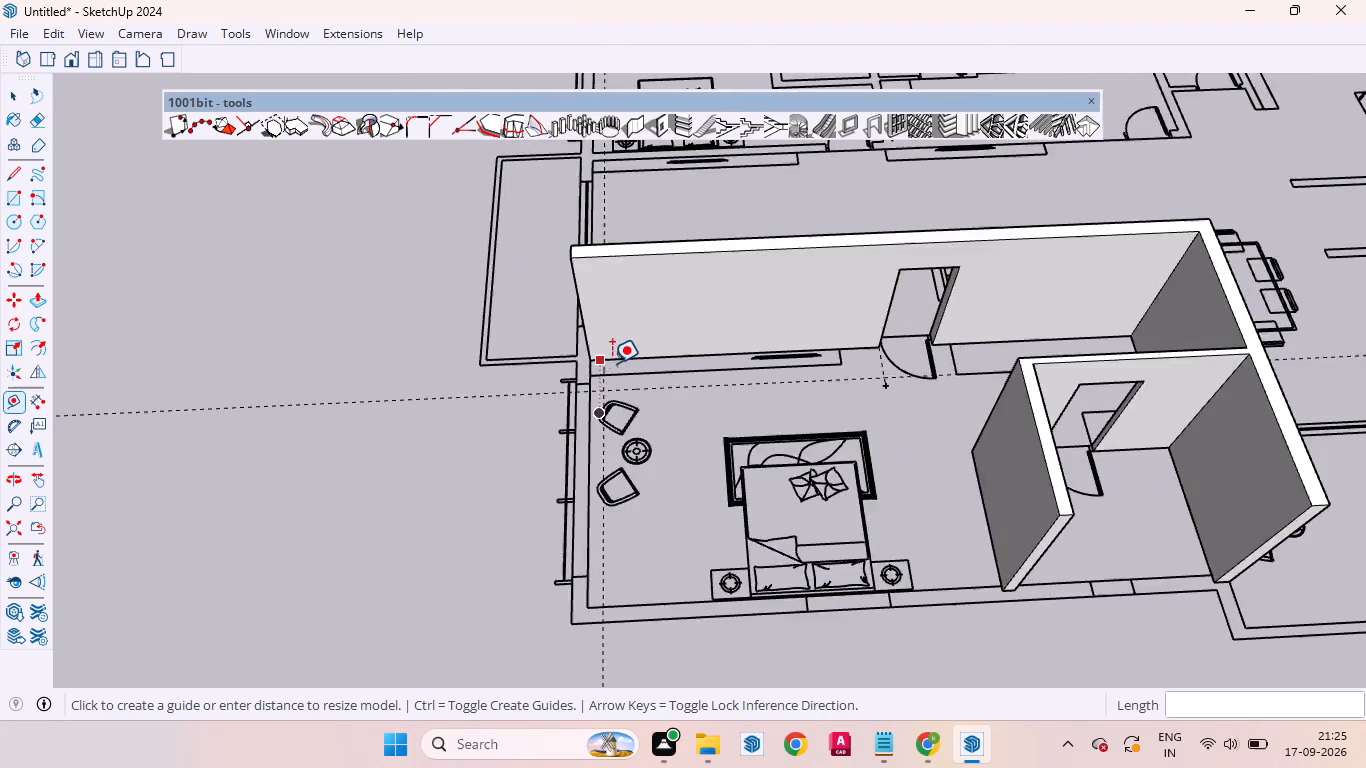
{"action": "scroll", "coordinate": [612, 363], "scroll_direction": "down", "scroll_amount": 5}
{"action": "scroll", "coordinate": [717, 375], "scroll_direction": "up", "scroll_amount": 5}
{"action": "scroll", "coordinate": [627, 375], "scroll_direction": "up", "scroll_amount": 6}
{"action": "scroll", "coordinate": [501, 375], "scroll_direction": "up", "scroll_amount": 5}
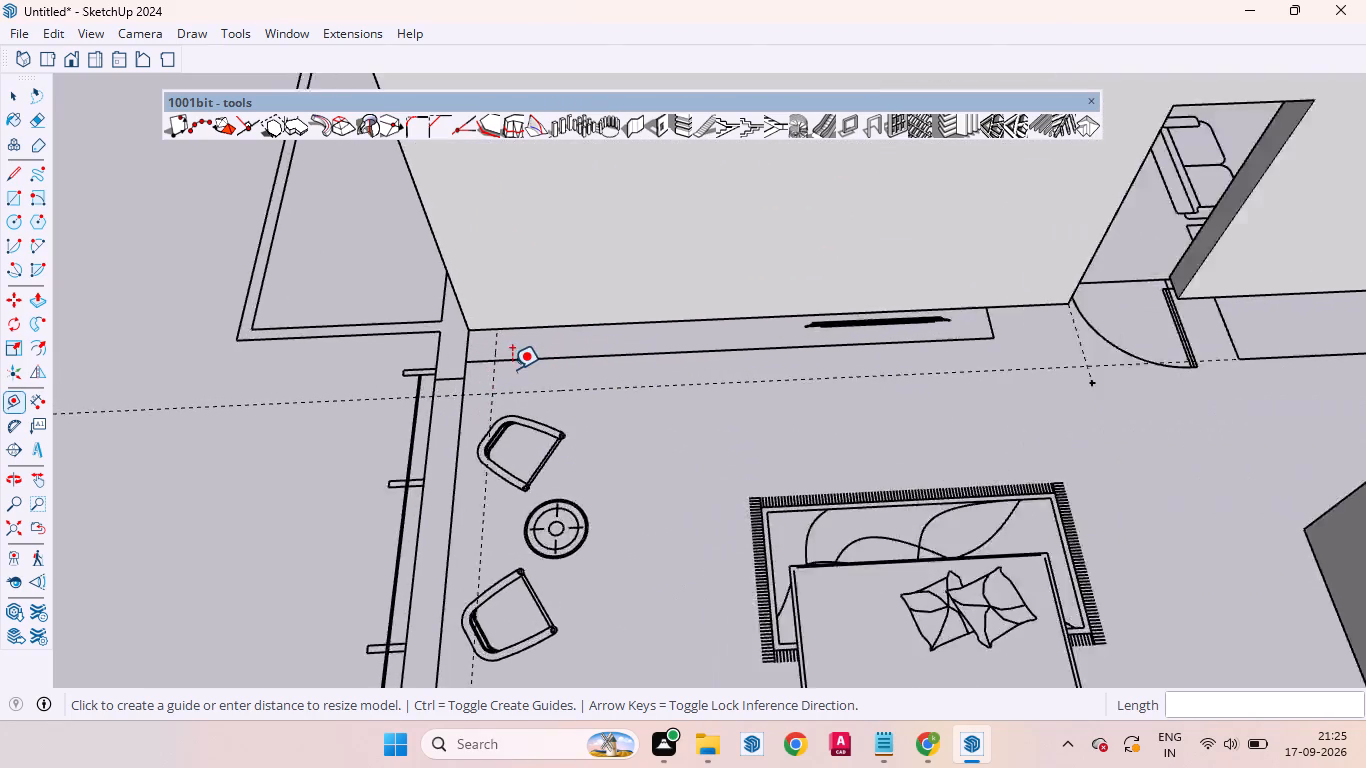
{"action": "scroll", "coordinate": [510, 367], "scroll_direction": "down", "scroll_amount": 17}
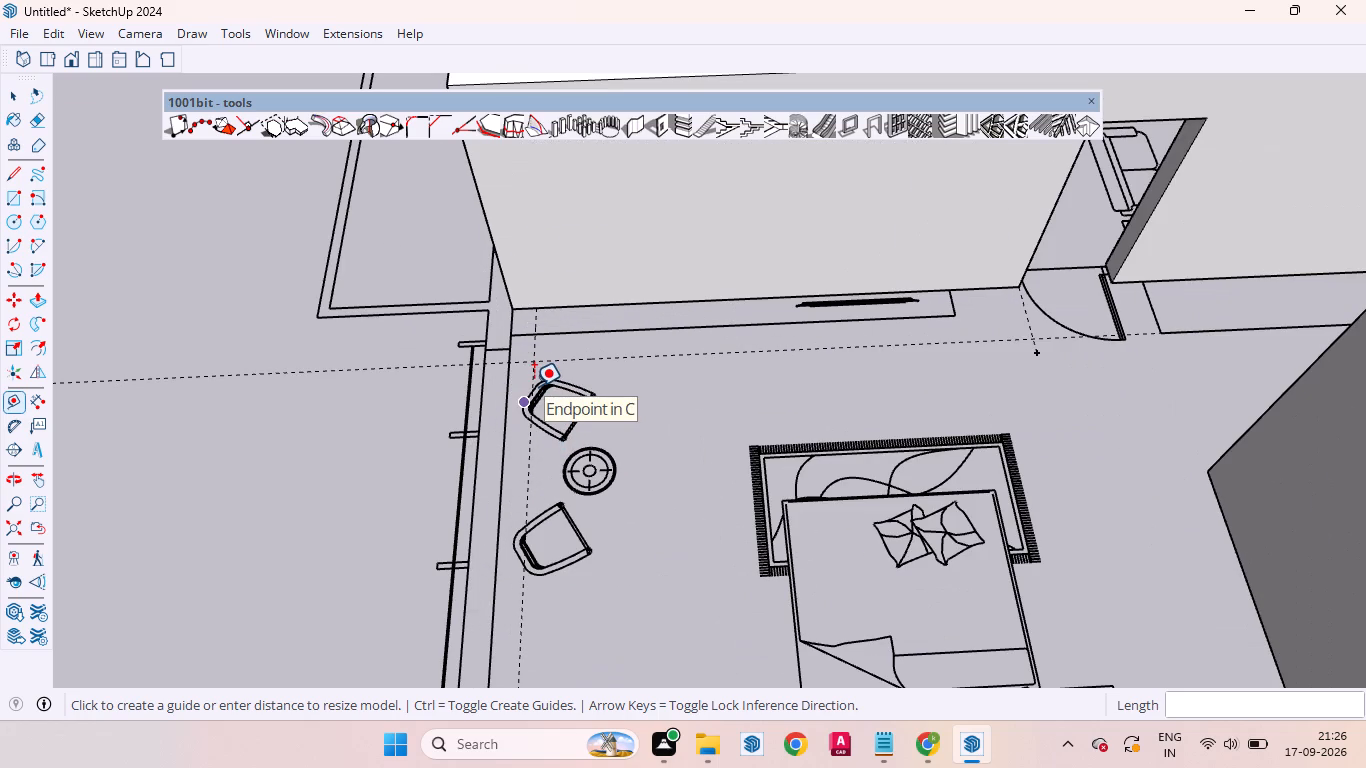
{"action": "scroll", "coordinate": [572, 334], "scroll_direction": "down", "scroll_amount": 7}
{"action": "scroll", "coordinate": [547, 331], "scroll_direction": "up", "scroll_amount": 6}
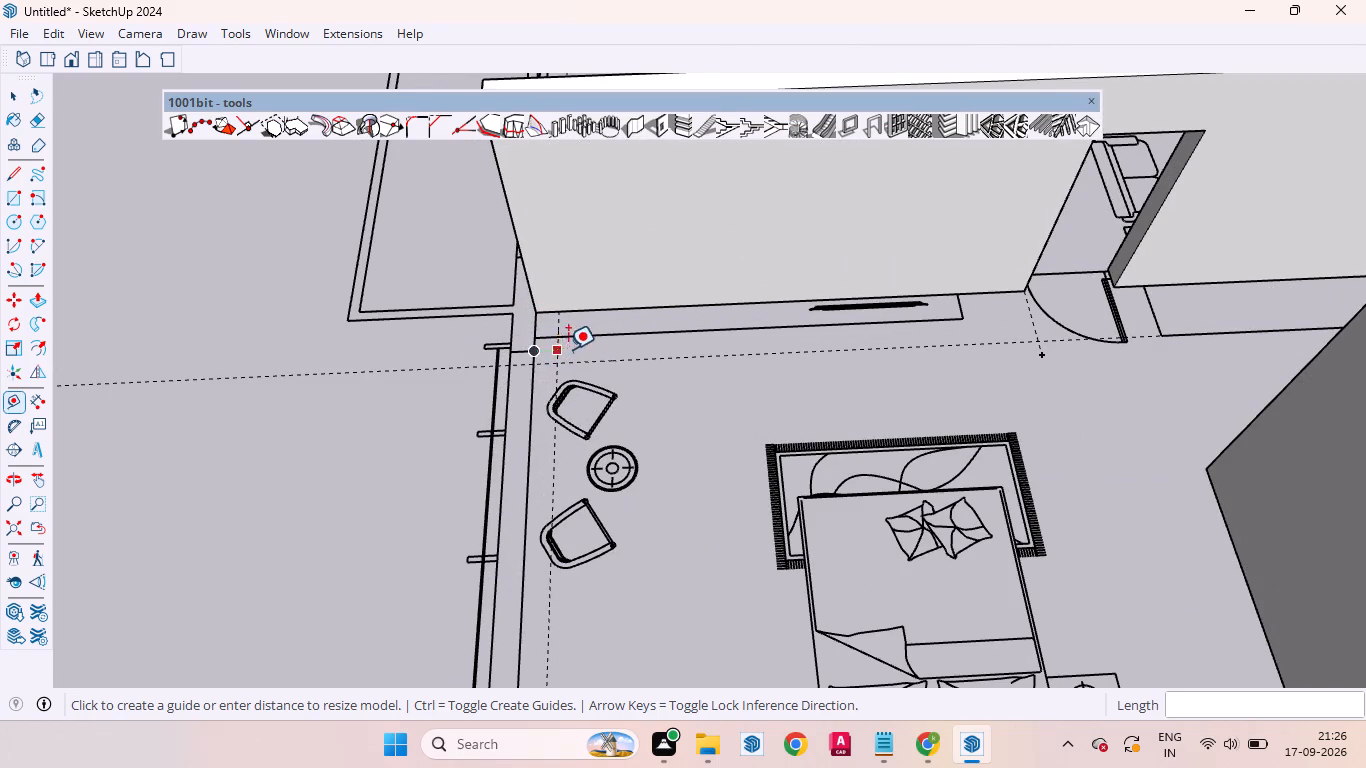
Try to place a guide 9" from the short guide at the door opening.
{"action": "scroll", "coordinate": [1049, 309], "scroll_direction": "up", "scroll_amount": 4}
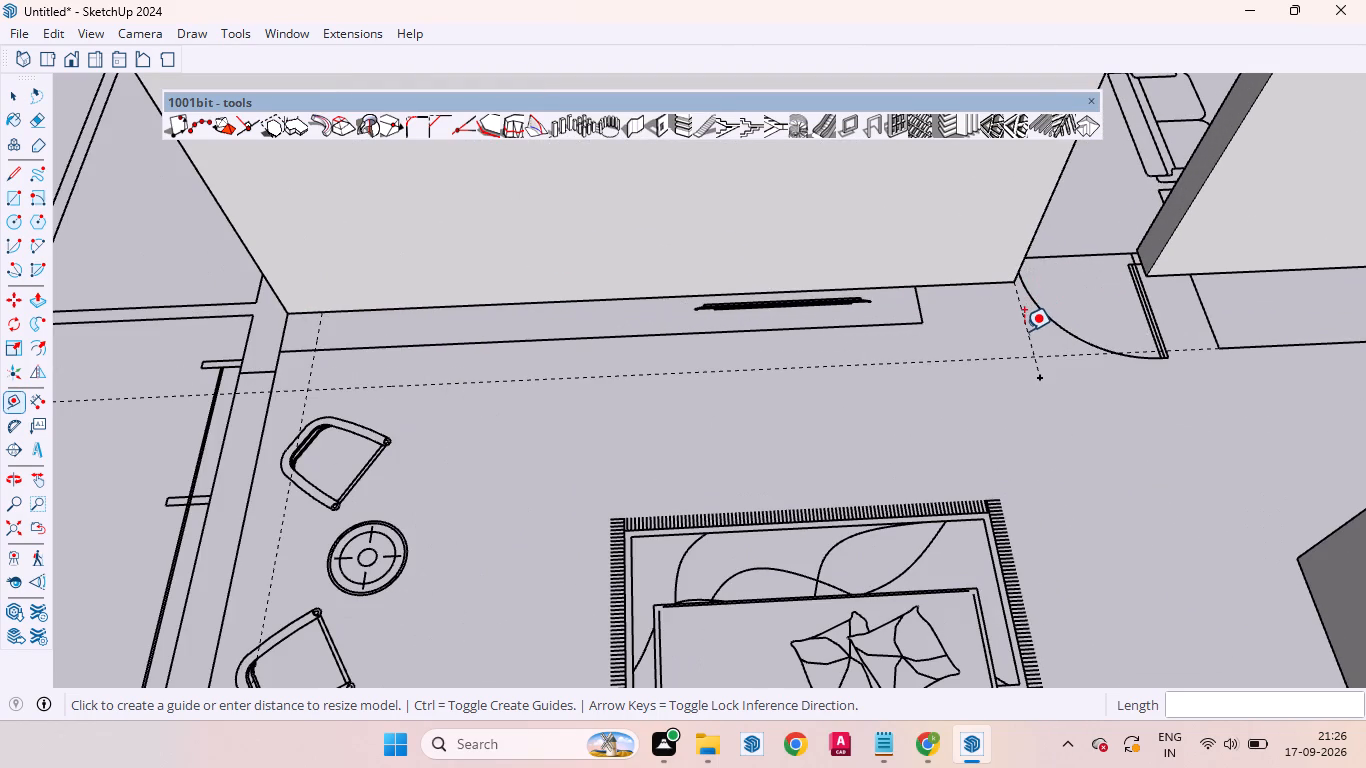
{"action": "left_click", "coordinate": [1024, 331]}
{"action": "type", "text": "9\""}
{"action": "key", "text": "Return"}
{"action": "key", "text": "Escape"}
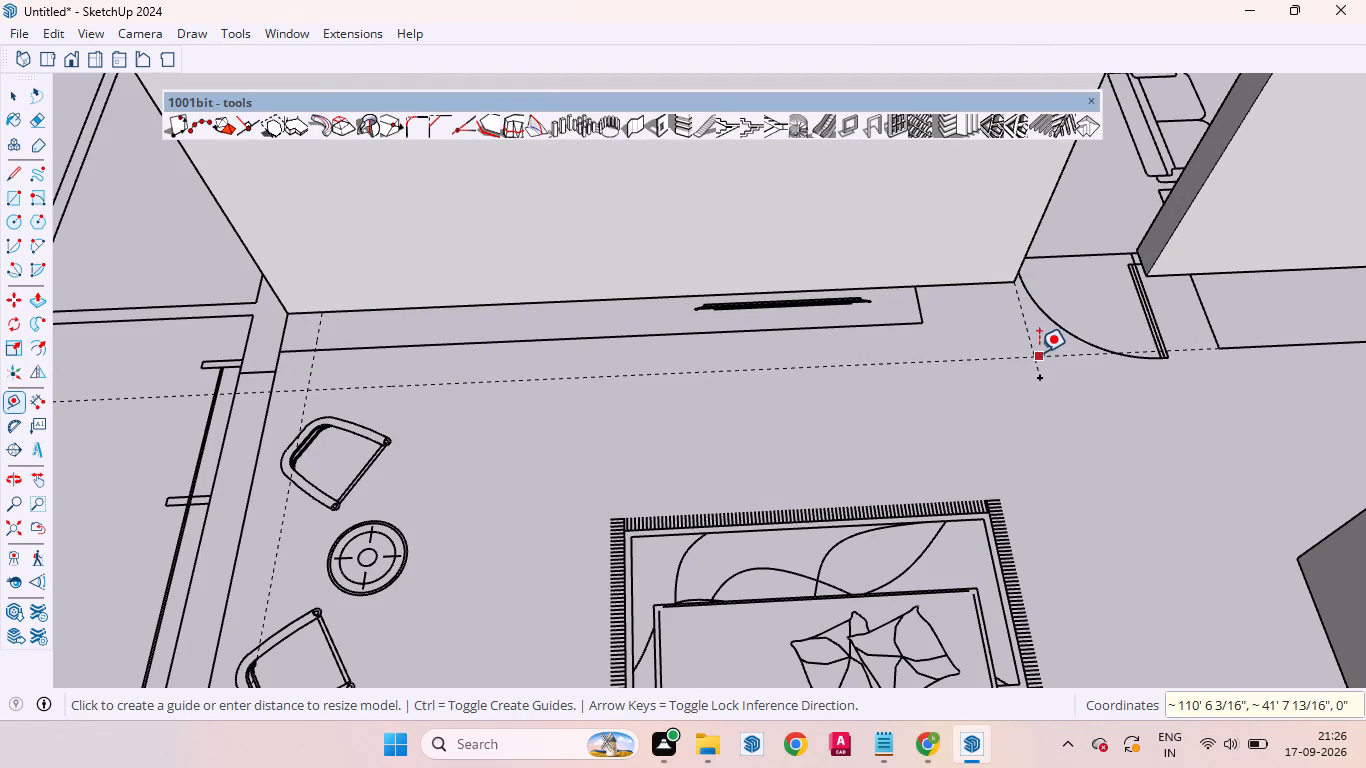
Place a guide point 9" from the partition's base corner at the door opening, along the wall base.
{"action": "left_click", "coordinate": [1010, 280]}
{"action": "type", "text": "9\""}
{"action": "key", "text": "Return"}
{"action": "key", "text": "Escape"}
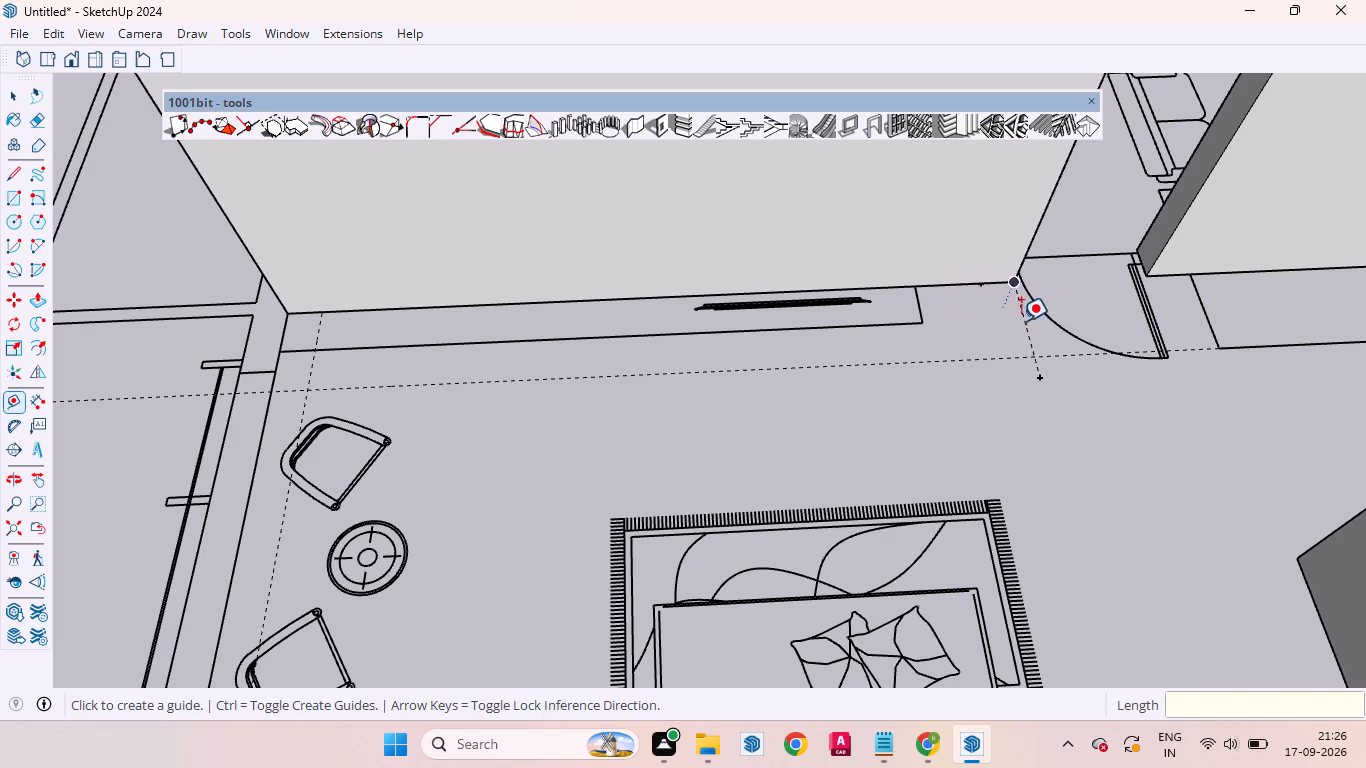
Draw a floor rectangle about 14' 7" by 2' along the partition, between the 9" end offsets and out to the long guide.
{"action": "key", "text": "r"}
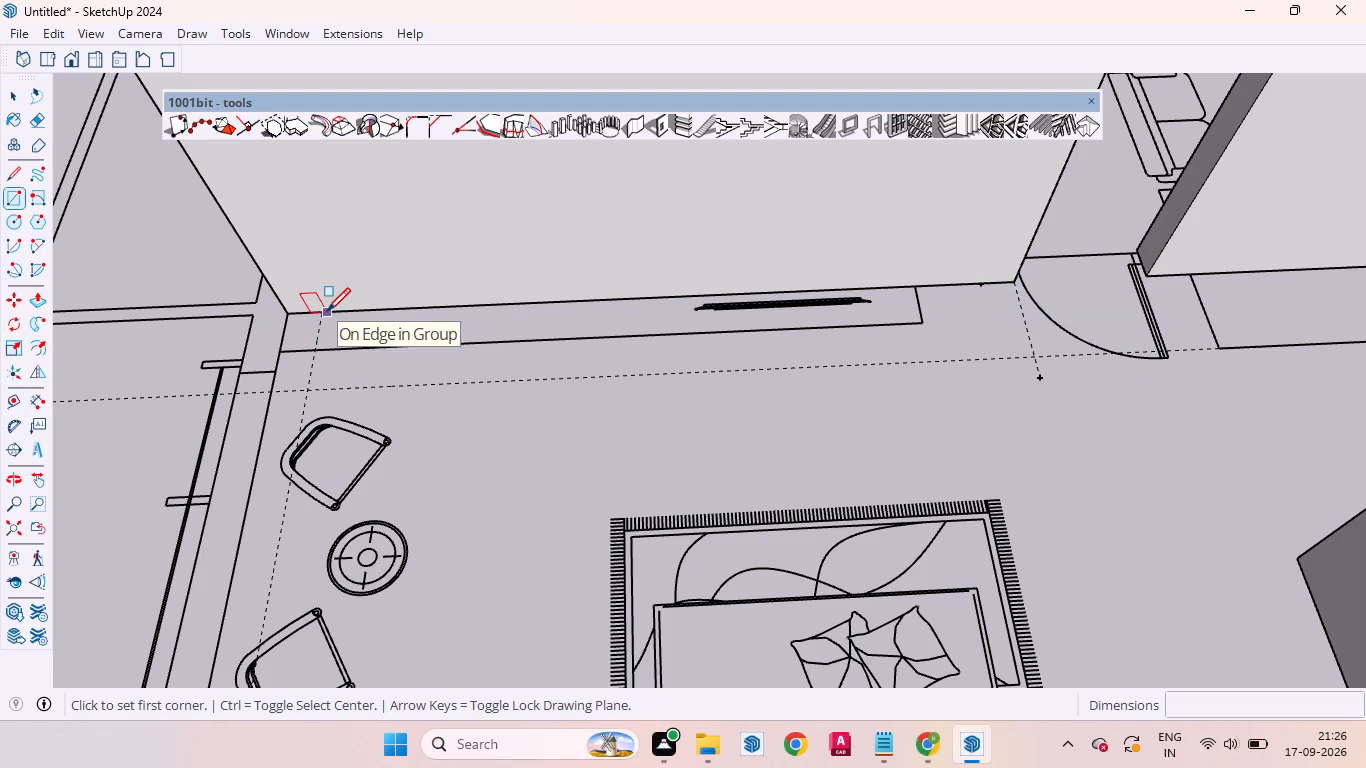
{"action": "scroll", "coordinate": [320, 312], "scroll_direction": "up", "scroll_amount": 10}
{"action": "left_click", "coordinate": [321, 313]}
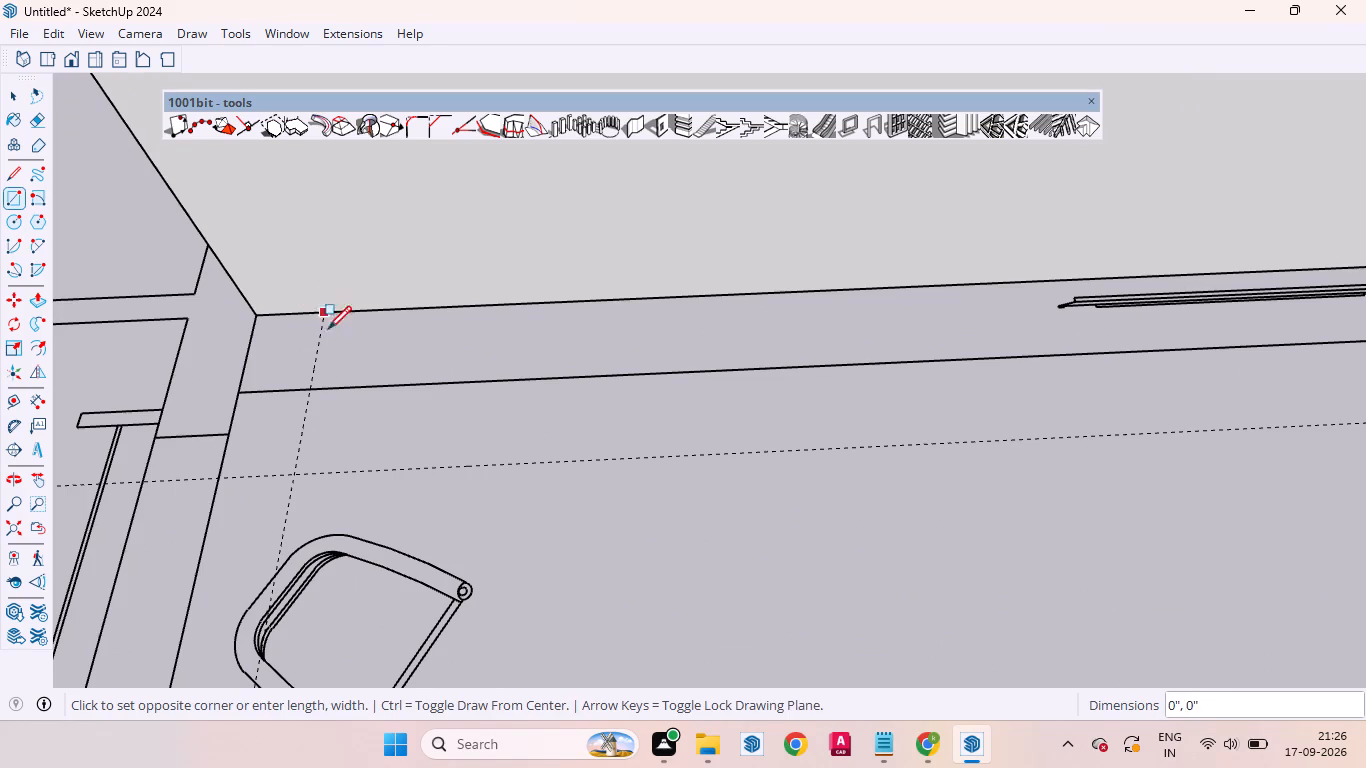
{"action": "scroll", "coordinate": [328, 343], "scroll_direction": "down", "scroll_amount": 11}
{"action": "scroll", "coordinate": [801, 409], "scroll_direction": "up", "scroll_amount": 4}
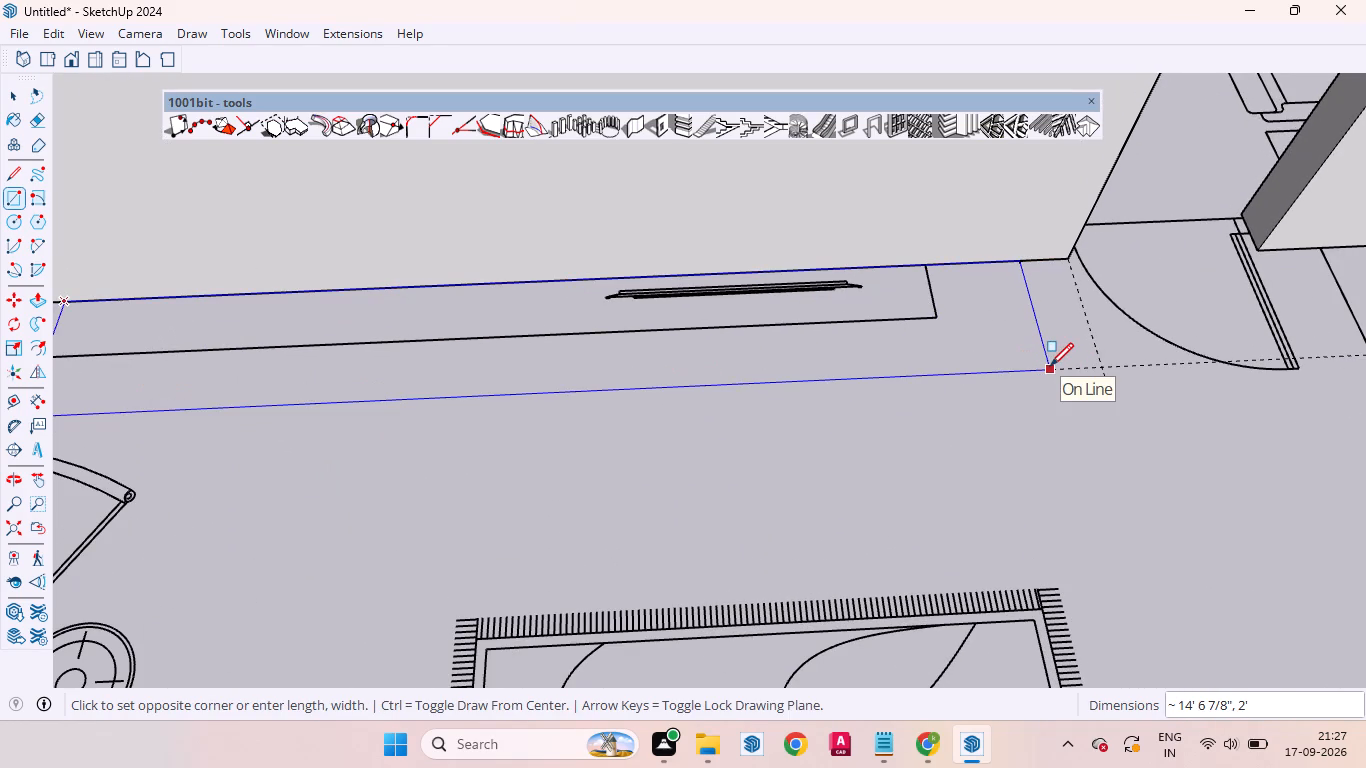
{"action": "left_click", "coordinate": [1050, 366]}
{"action": "scroll", "coordinate": [969, 381], "scroll_direction": "down", "scroll_amount": 11}
{"action": "scroll", "coordinate": [745, 387], "scroll_direction": "up", "scroll_amount": 3}
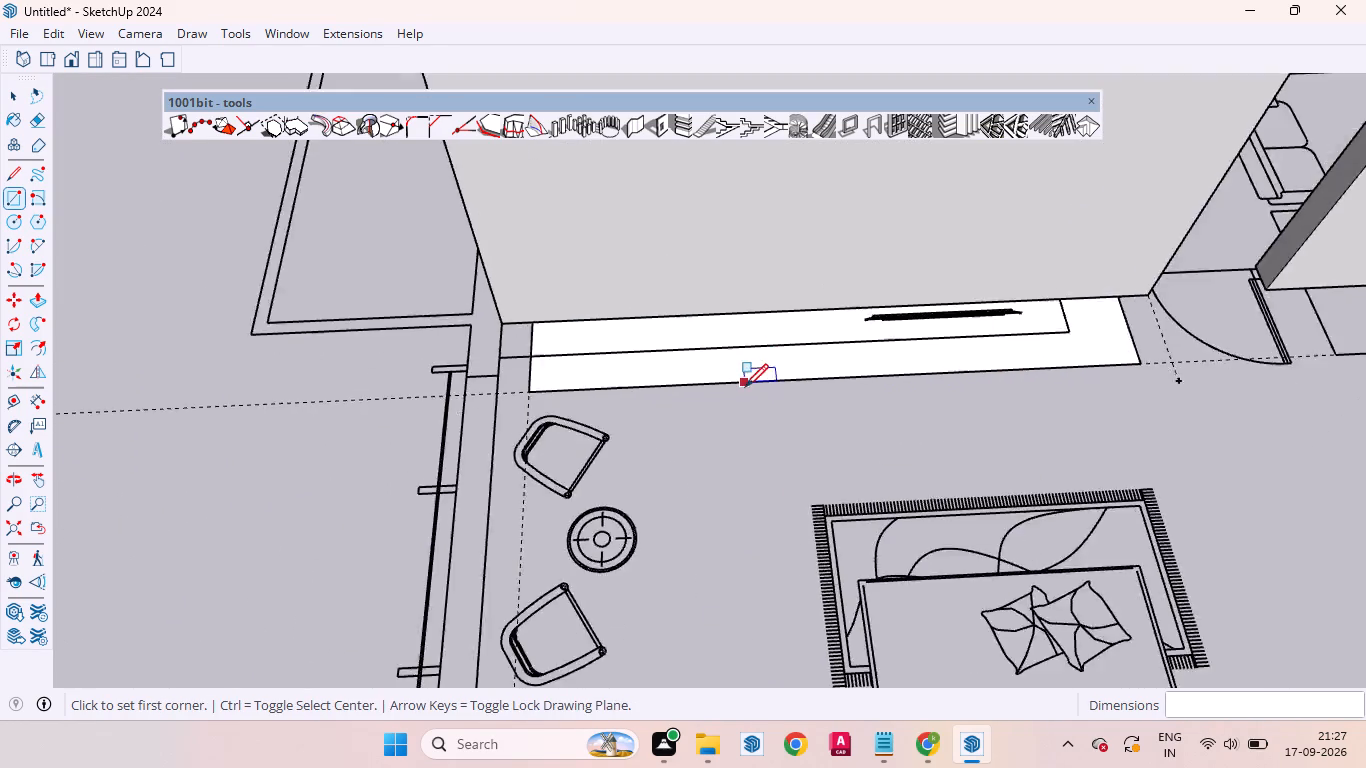
{"action": "scroll", "coordinate": [745, 387], "scroll_direction": "up", "scroll_amount": 3}
Delete all guides from the model.
{"action": "key", "text": "space"}
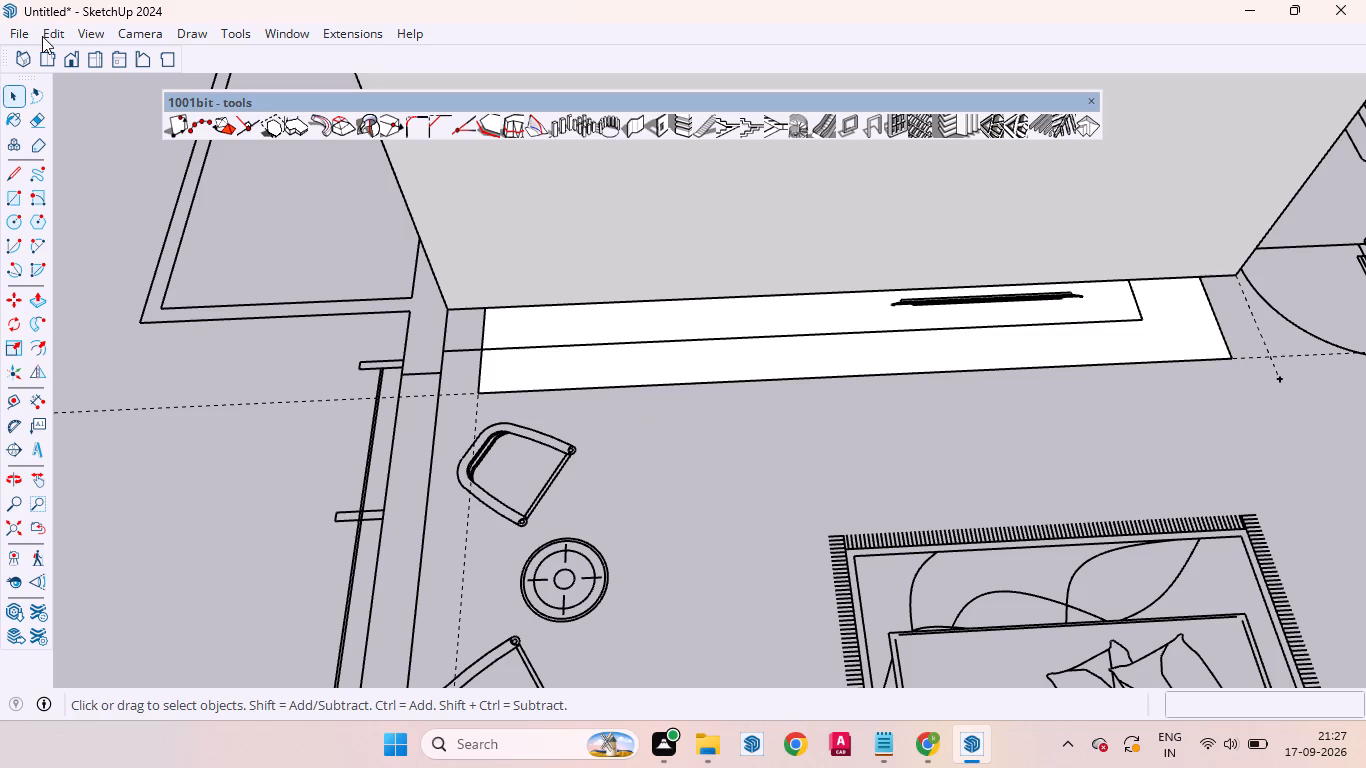
{"action": "left_click", "coordinate": [42, 36]}
{"action": "left_click", "coordinate": [93, 229]}
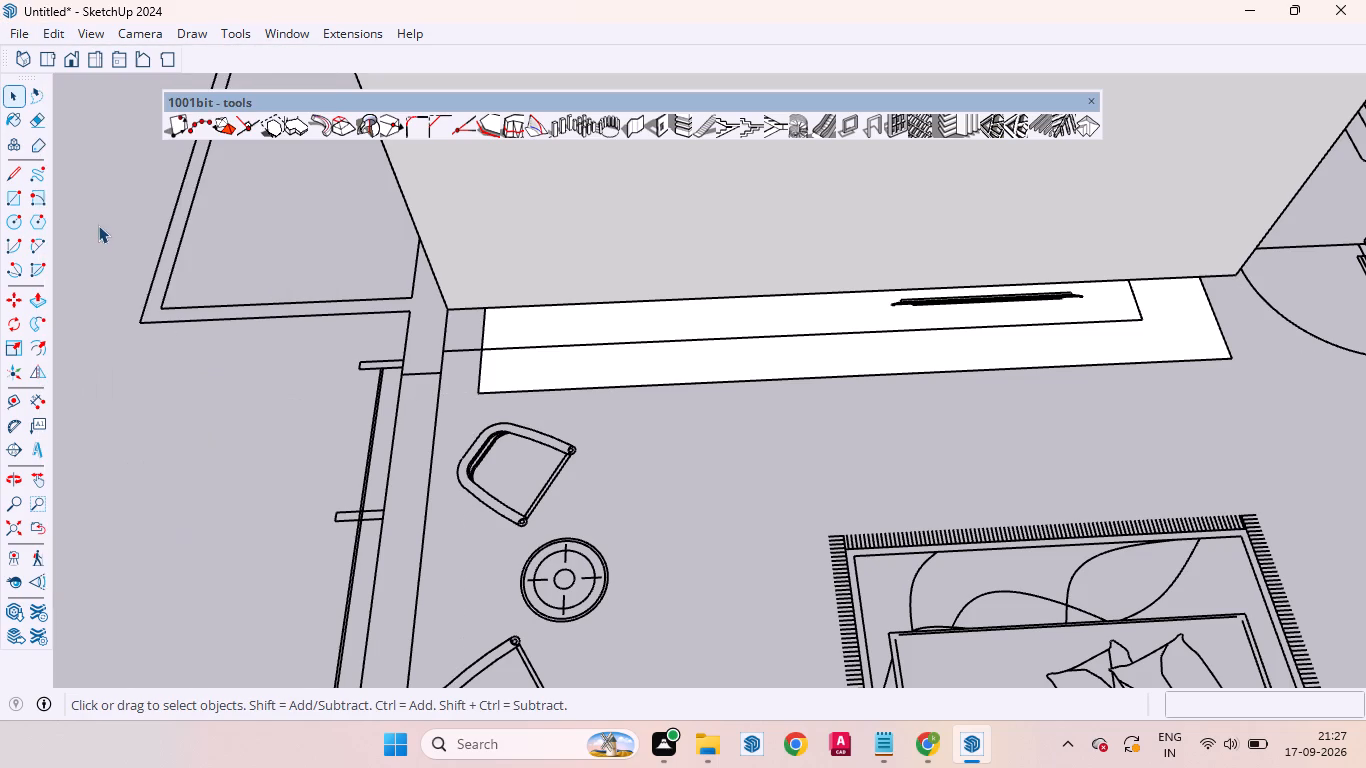
Make the new floor rectangle along the partition, with its edges, into a group.
{"action": "scroll", "coordinate": [292, 264], "scroll_direction": "down", "scroll_amount": 6}
{"action": "scroll", "coordinate": [743, 303], "scroll_direction": "up", "scroll_amount": 5}
{"action": "double_click", "coordinate": [573, 310]}
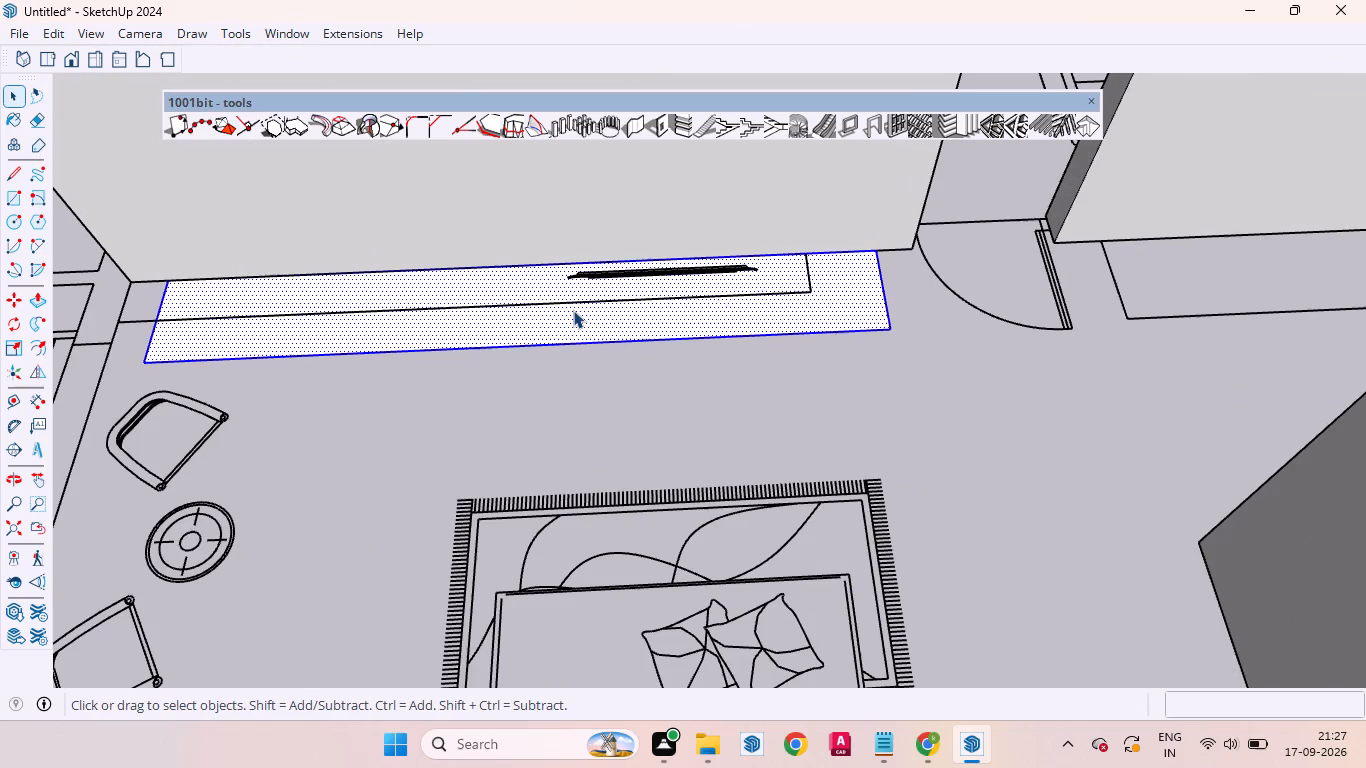
{"action": "right_click", "coordinate": [573, 310]}
{"action": "left_click", "coordinate": [646, 190]}
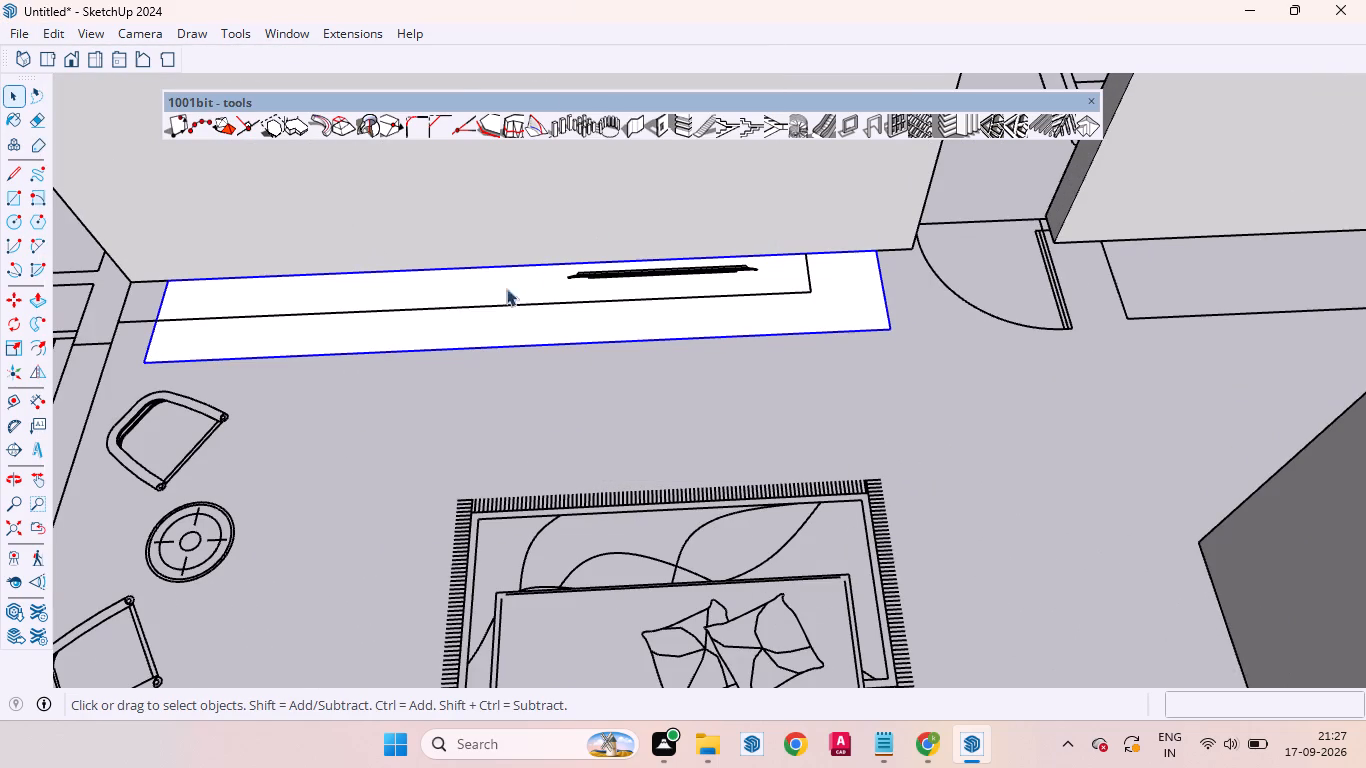
Inside the rectangle's group, Push/Pull the face up 1' into a low box, and close the group.
{"action": "key", "text": "p"}
{"action": "key", "text": "space"}
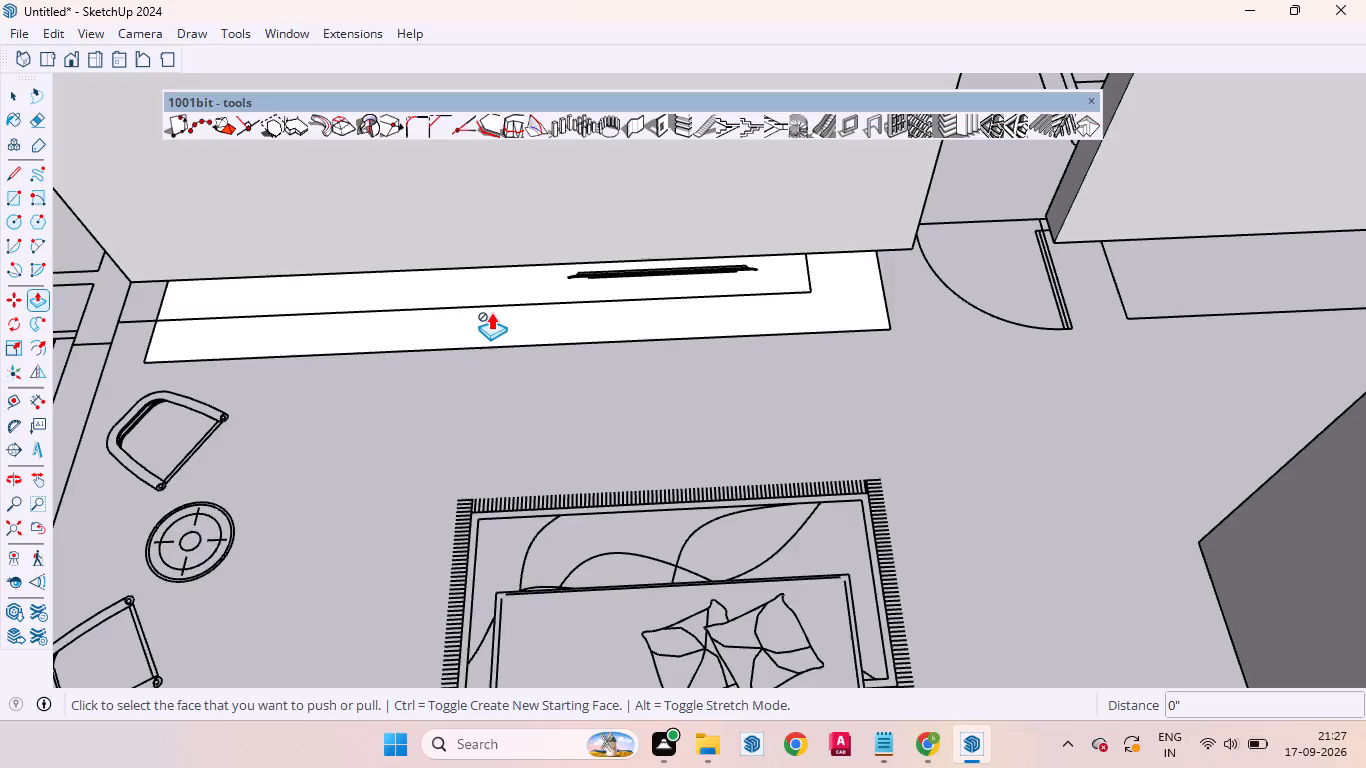
{"action": "double_click", "coordinate": [497, 317]}
{"action": "key", "text": "p"}
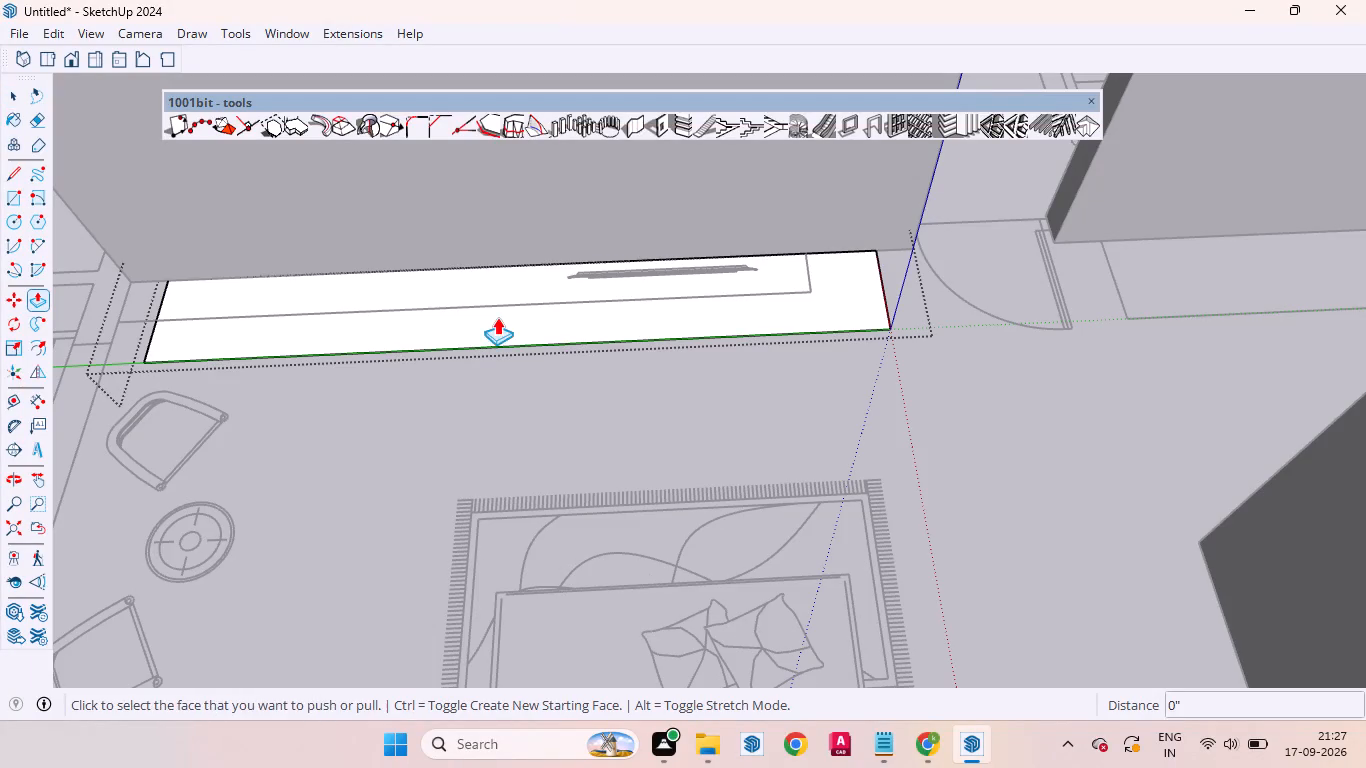
{"action": "left_click", "coordinate": [499, 323]}
{"action": "type", "text": "1'"}
{"action": "key", "text": "Return"}
{"action": "scroll", "coordinate": [512, 272], "scroll_direction": "down", "scroll_amount": 6}
{"action": "middle_click_drag", "start_coordinate": [511, 344], "coordinate": [539, 194]}
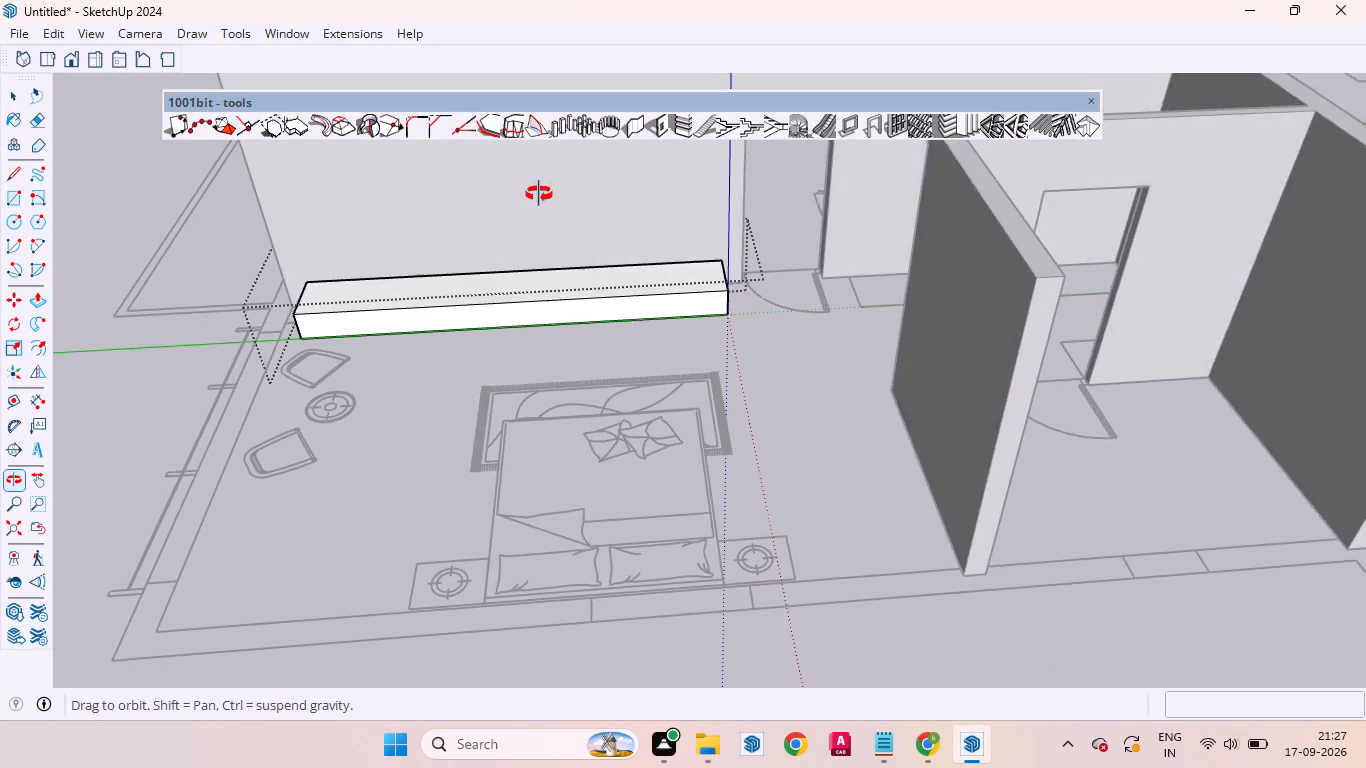
{"action": "middle_click_drag", "start_coordinate": [539, 194], "coordinate": [540, 193]}
{"action": "scroll", "coordinate": [487, 359], "scroll_direction": "down", "scroll_amount": 4}
{"action": "scroll", "coordinate": [423, 336], "scroll_direction": "up", "scroll_amount": 6}
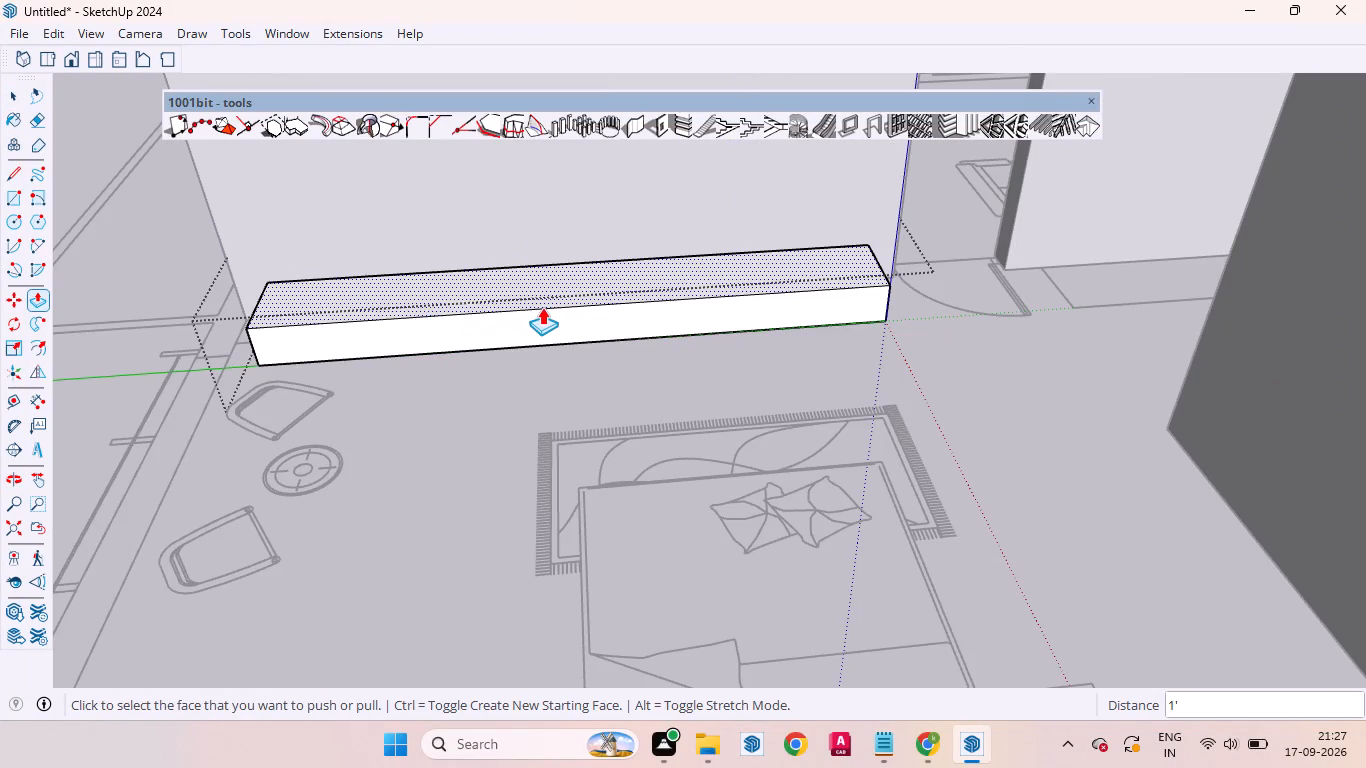
{"action": "key", "text": "space"}
{"action": "key", "text": "grave"}
{"action": "key", "text": "Escape"}
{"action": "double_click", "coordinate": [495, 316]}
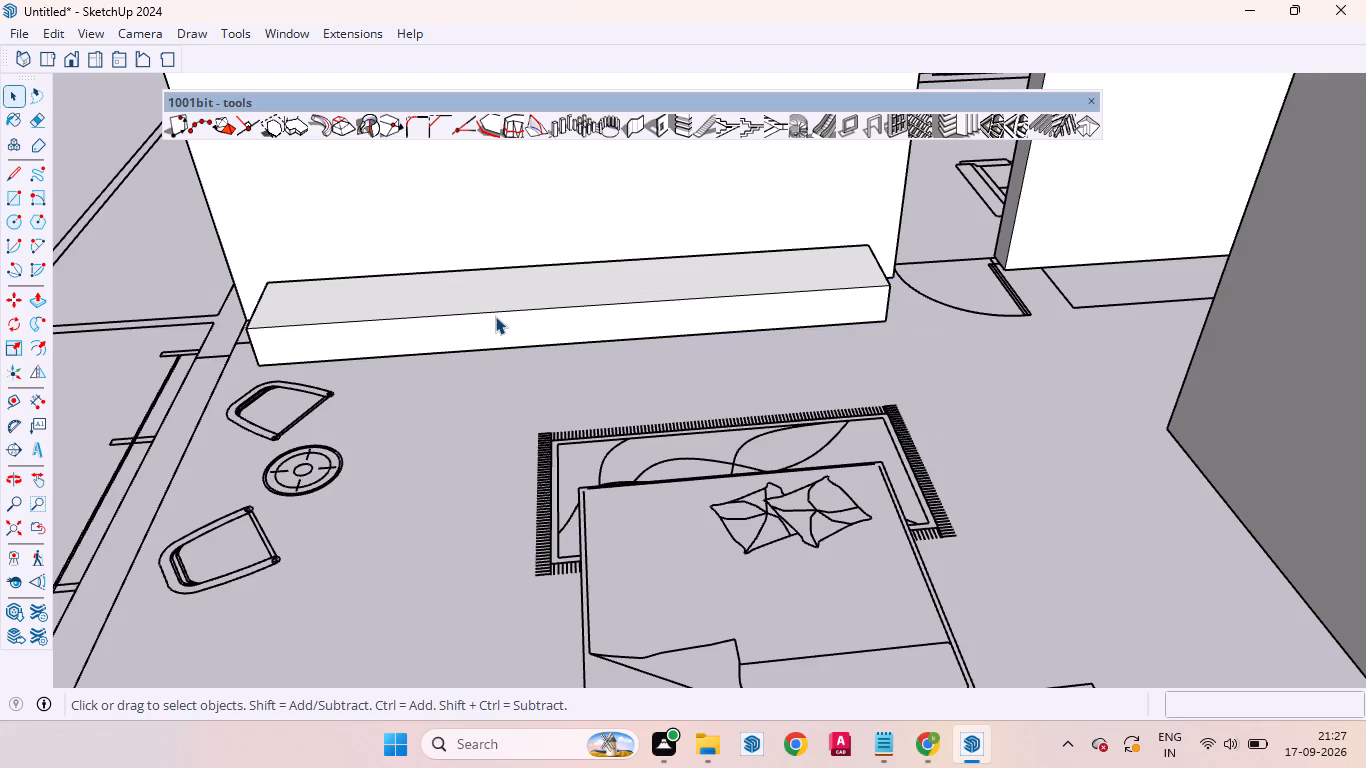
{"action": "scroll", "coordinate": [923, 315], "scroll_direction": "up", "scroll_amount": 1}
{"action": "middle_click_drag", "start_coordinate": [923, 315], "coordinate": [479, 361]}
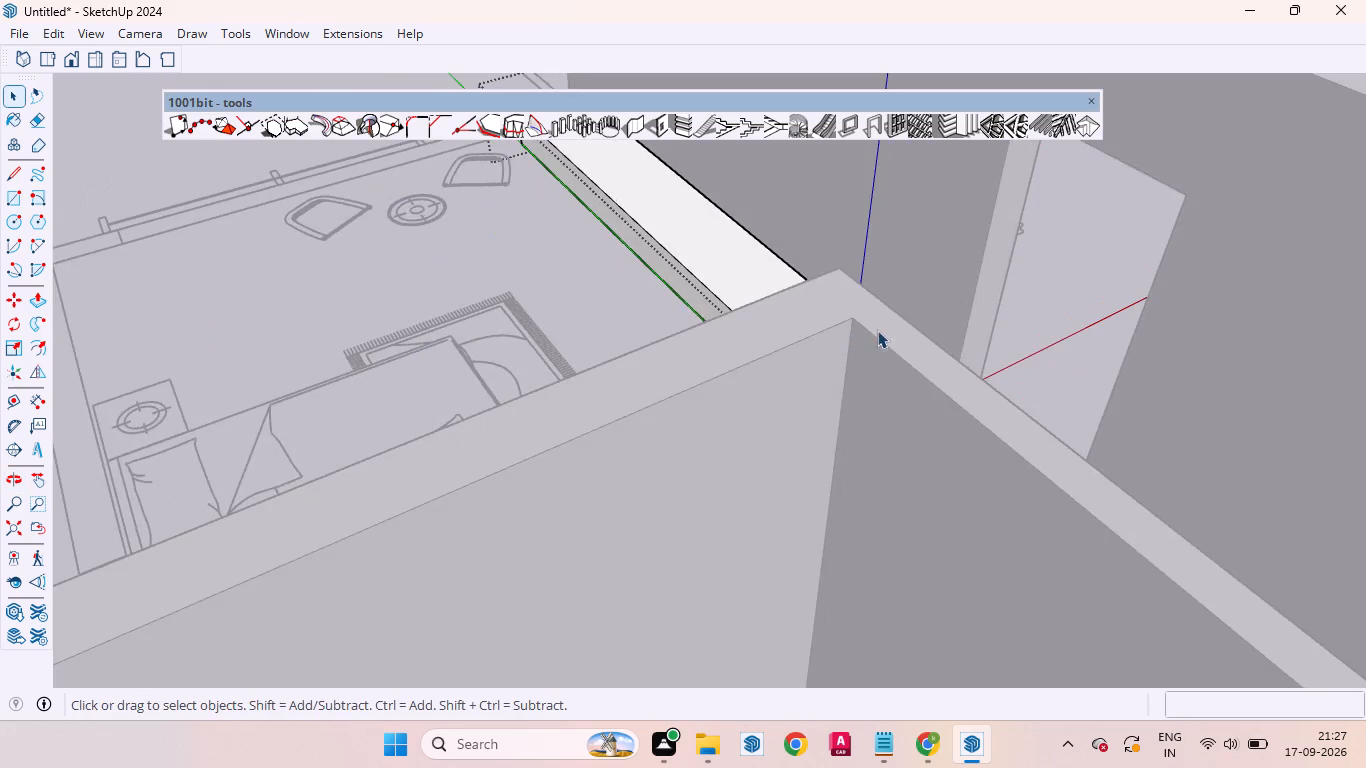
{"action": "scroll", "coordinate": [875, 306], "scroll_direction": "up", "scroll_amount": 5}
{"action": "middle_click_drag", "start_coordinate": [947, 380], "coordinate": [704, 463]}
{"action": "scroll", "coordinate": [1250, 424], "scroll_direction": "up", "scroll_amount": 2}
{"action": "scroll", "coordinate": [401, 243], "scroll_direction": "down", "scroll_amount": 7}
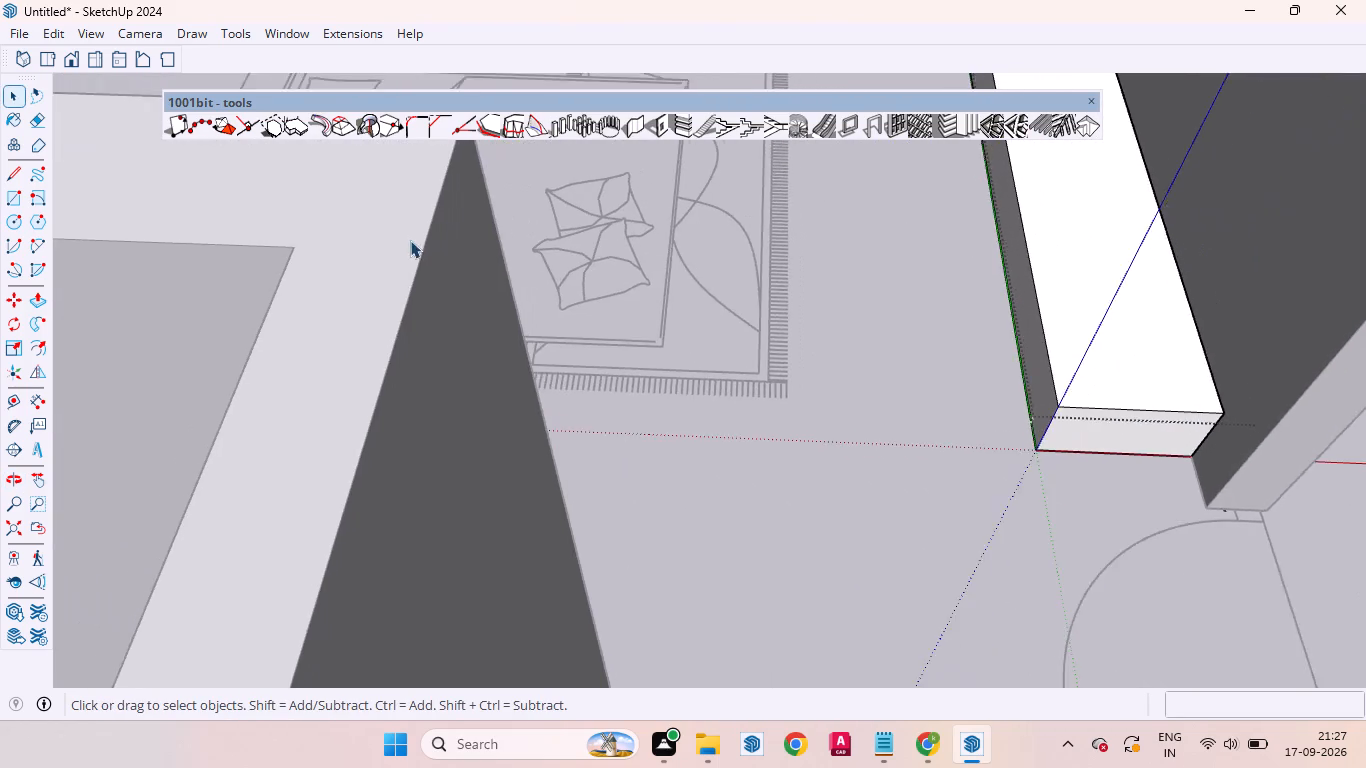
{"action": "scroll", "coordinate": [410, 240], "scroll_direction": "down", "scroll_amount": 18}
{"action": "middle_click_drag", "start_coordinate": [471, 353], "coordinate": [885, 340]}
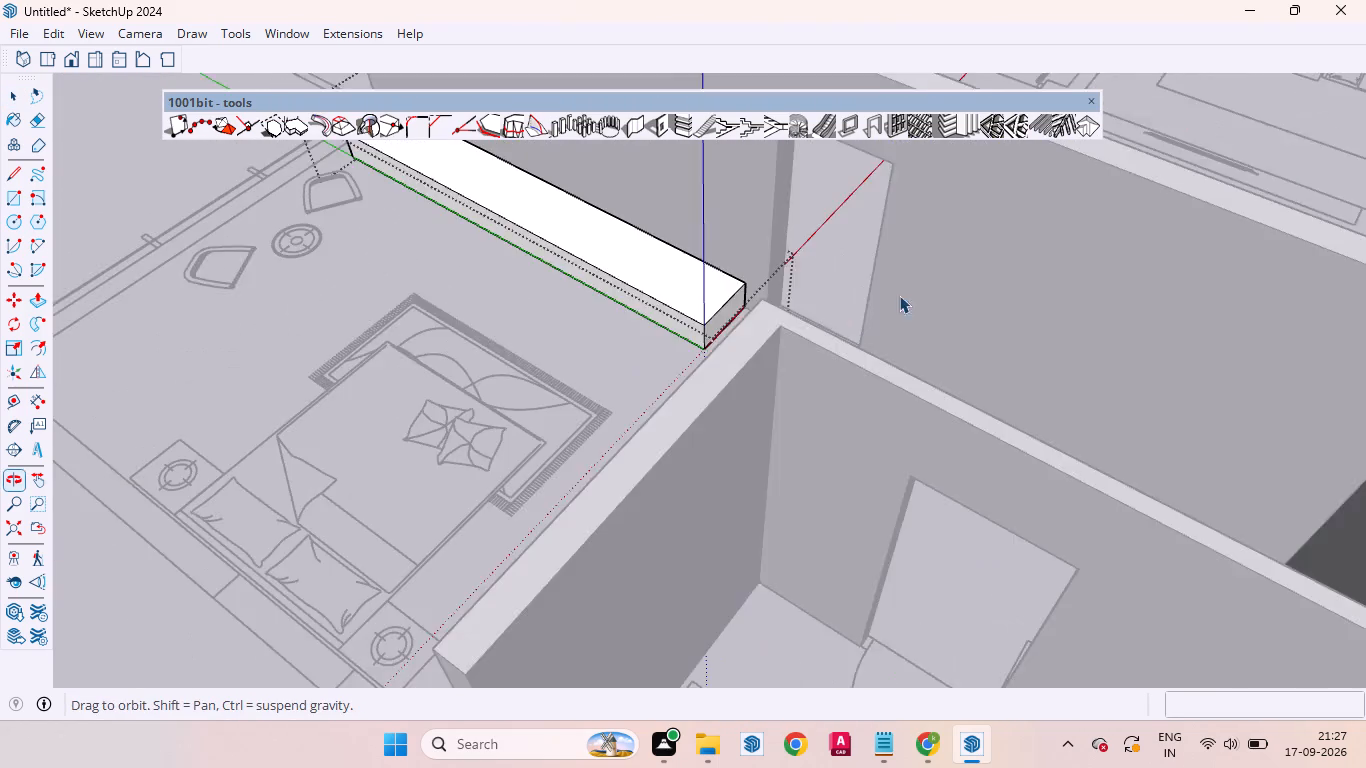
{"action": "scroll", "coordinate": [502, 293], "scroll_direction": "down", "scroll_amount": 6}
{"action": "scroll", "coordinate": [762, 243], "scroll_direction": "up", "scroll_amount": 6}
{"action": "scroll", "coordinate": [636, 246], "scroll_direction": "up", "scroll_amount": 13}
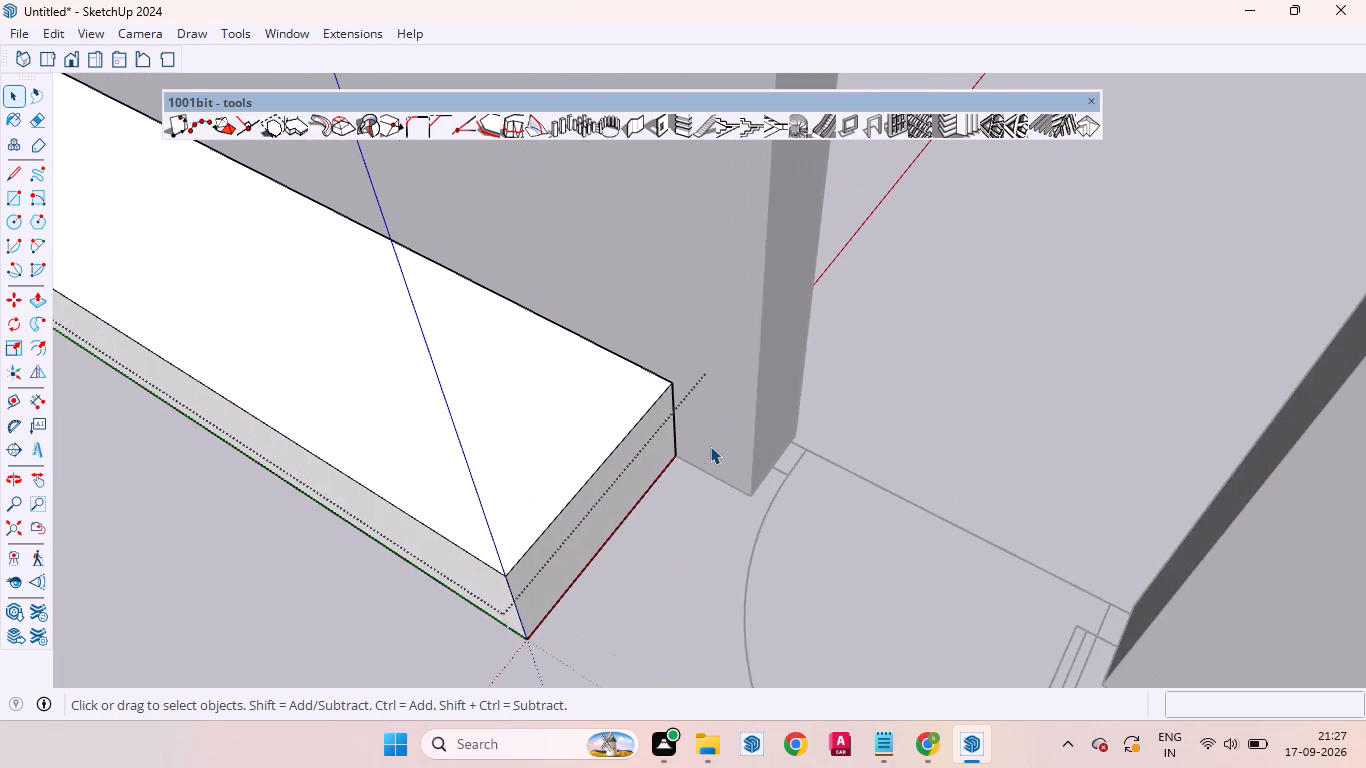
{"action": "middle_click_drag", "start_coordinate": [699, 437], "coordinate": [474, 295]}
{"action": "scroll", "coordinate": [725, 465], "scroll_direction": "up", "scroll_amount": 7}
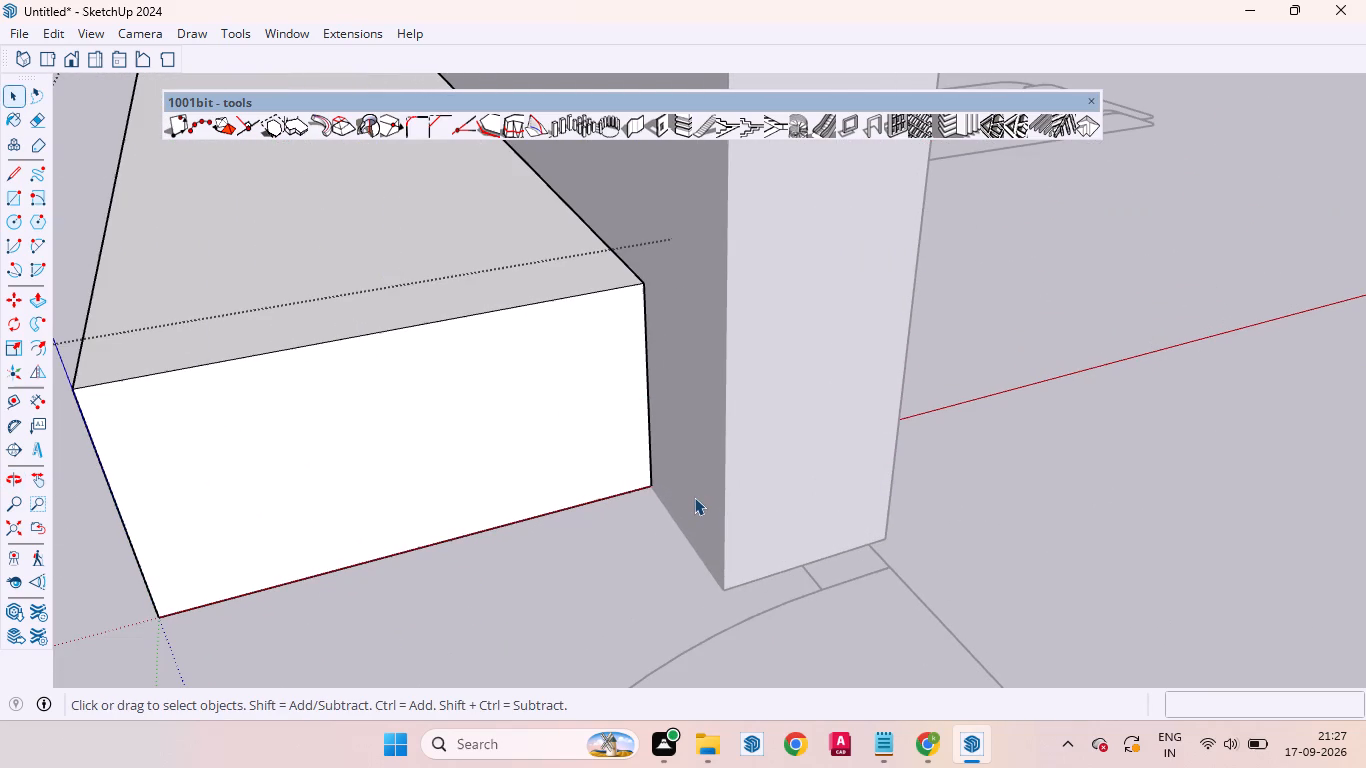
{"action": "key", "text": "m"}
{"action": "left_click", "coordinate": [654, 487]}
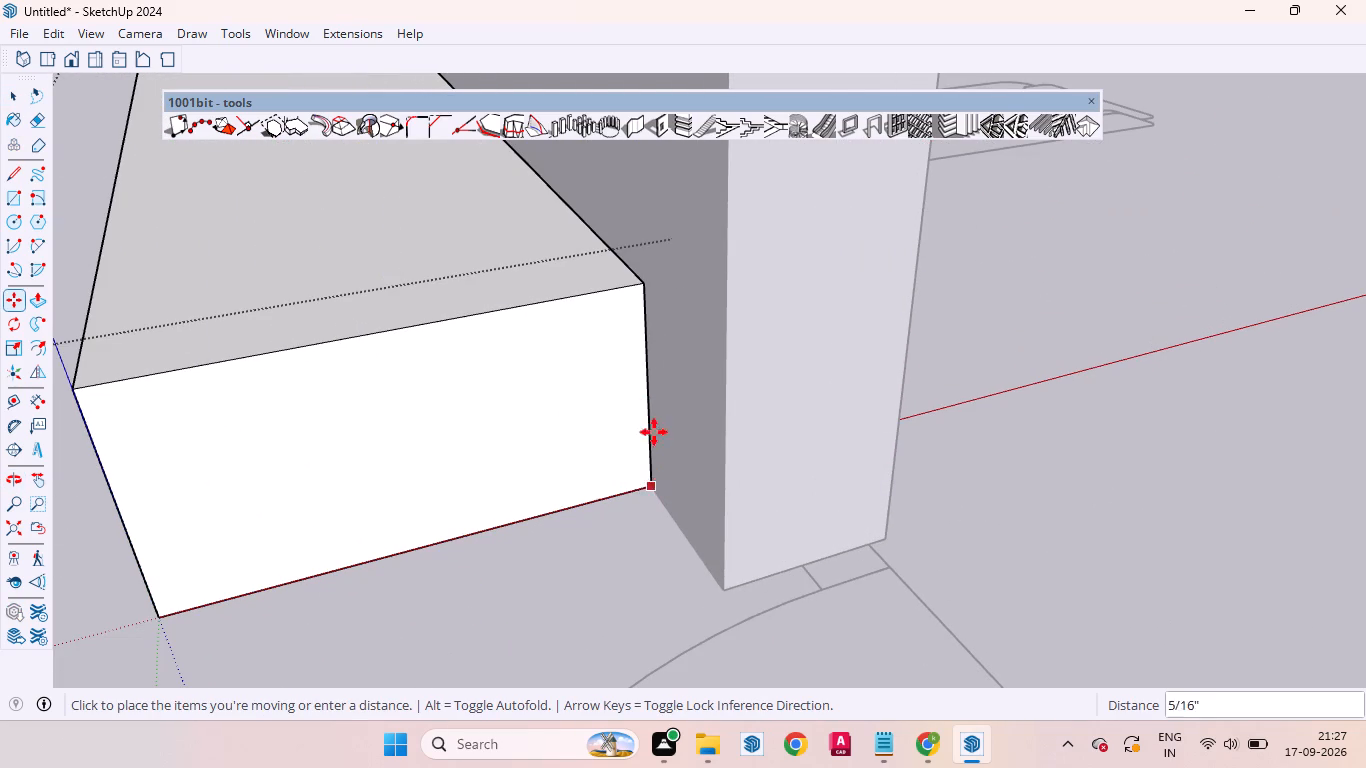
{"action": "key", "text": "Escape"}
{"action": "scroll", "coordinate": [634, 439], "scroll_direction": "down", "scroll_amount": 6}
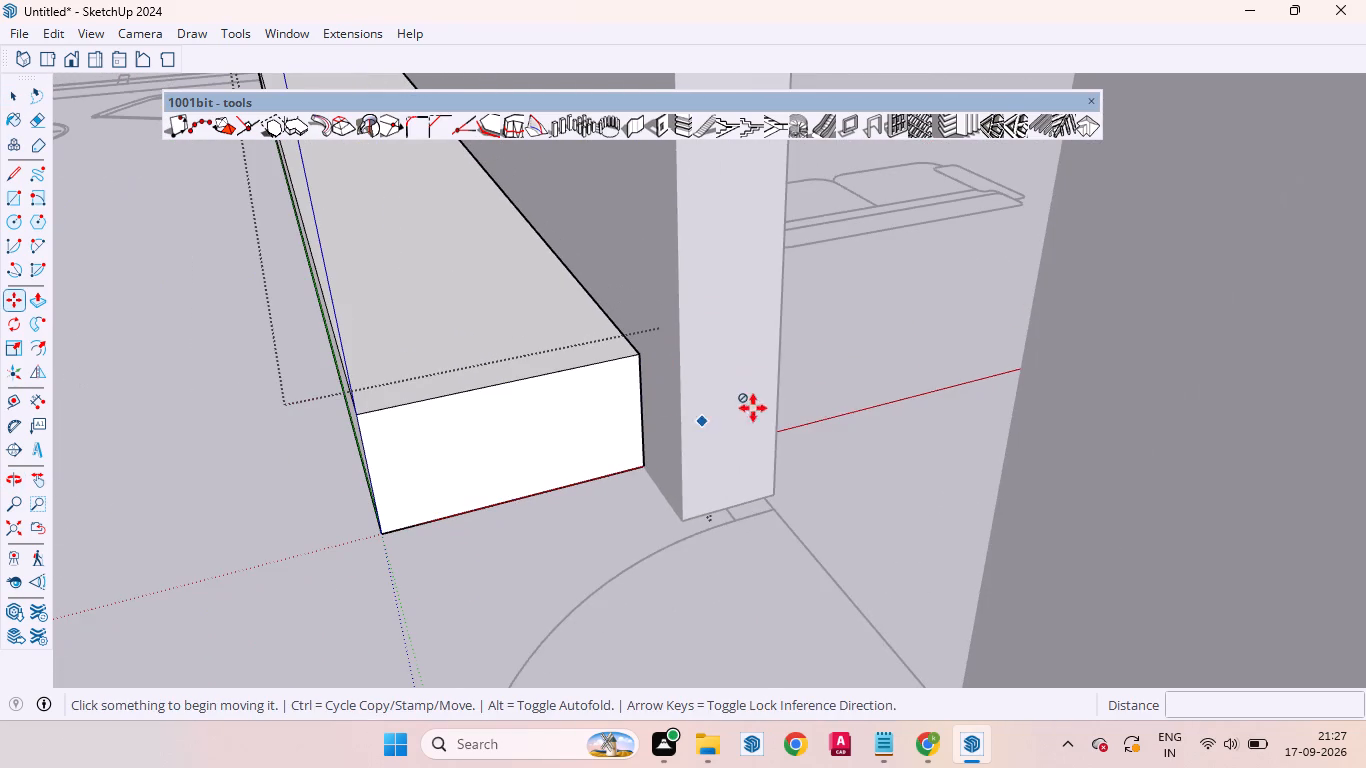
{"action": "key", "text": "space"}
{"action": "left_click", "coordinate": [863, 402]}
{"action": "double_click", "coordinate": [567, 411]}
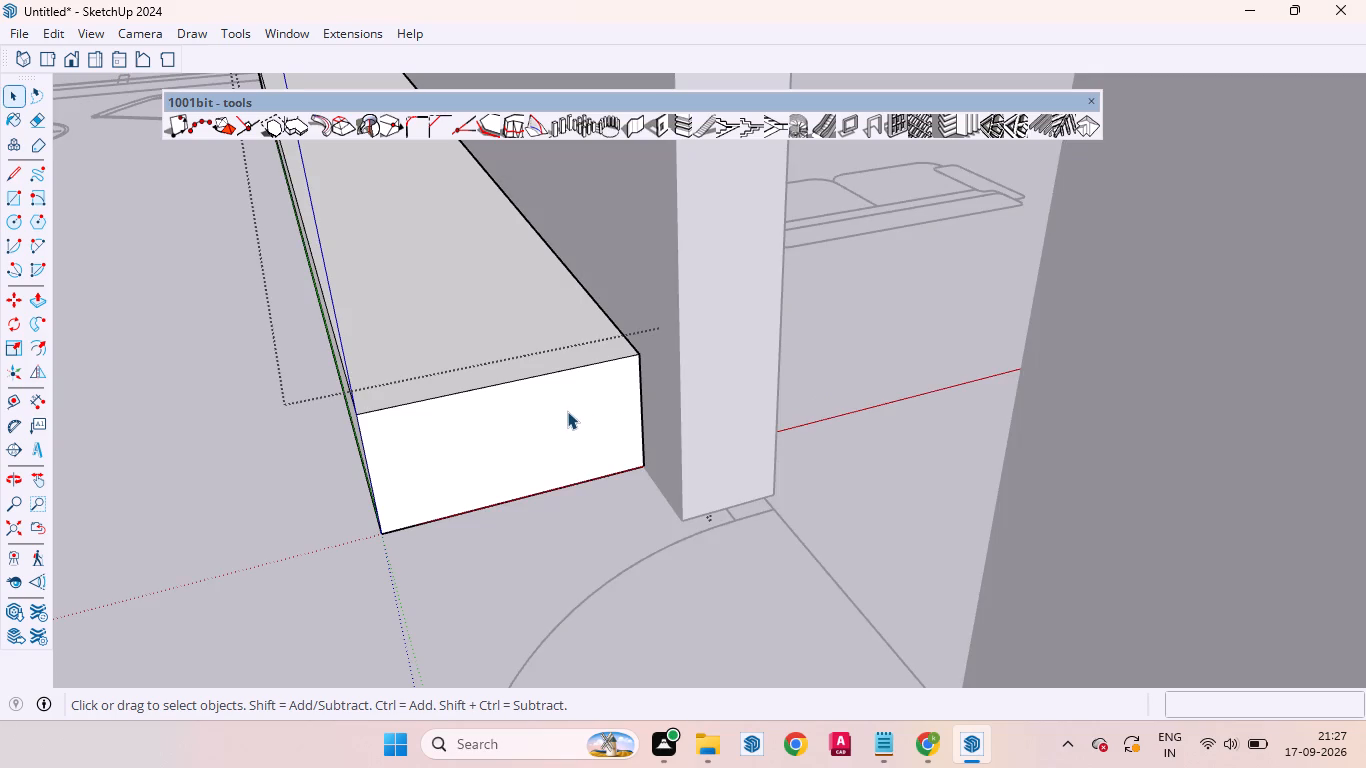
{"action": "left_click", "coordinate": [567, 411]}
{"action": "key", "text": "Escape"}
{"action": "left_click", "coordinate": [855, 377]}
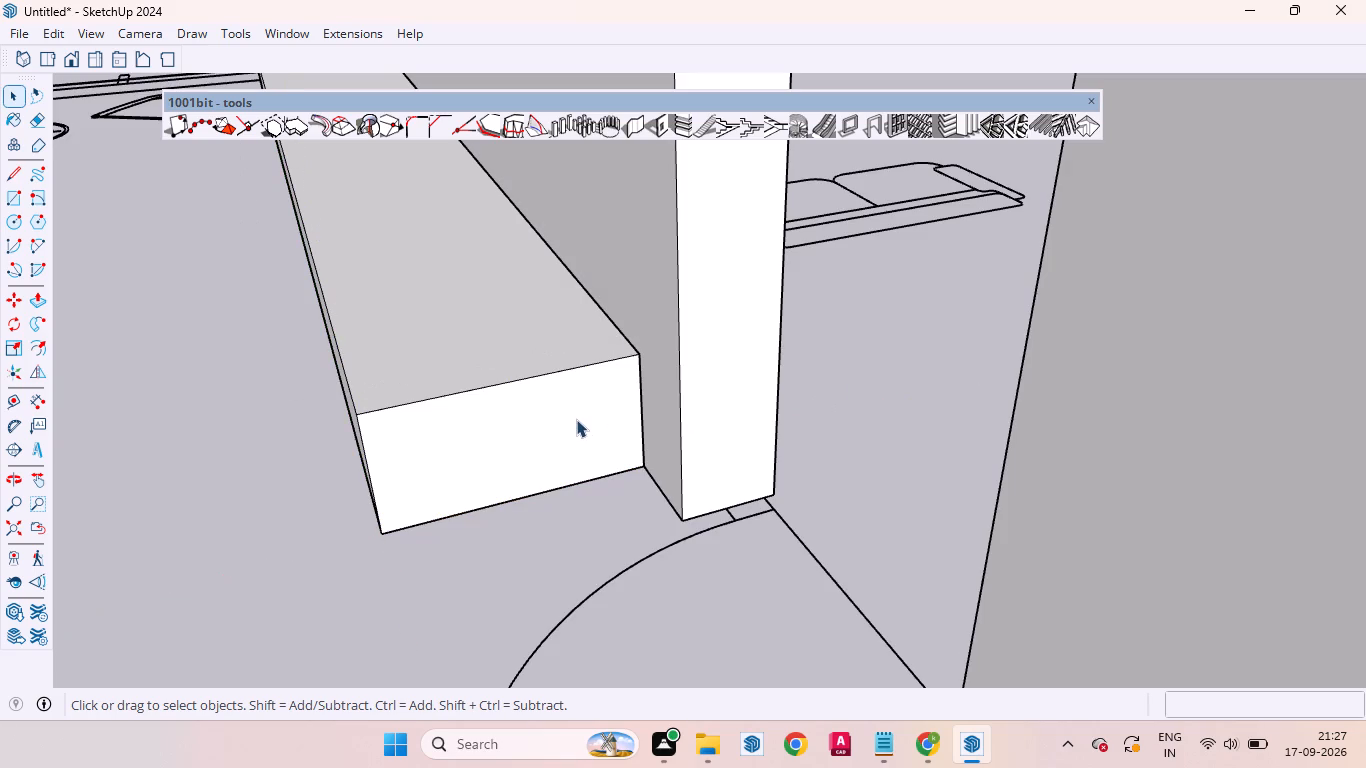
Move the closed low box group straight up 6" off the floor, along the bedroom partition.
{"action": "left_click", "coordinate": [572, 420]}
{"action": "key", "text": "m"}
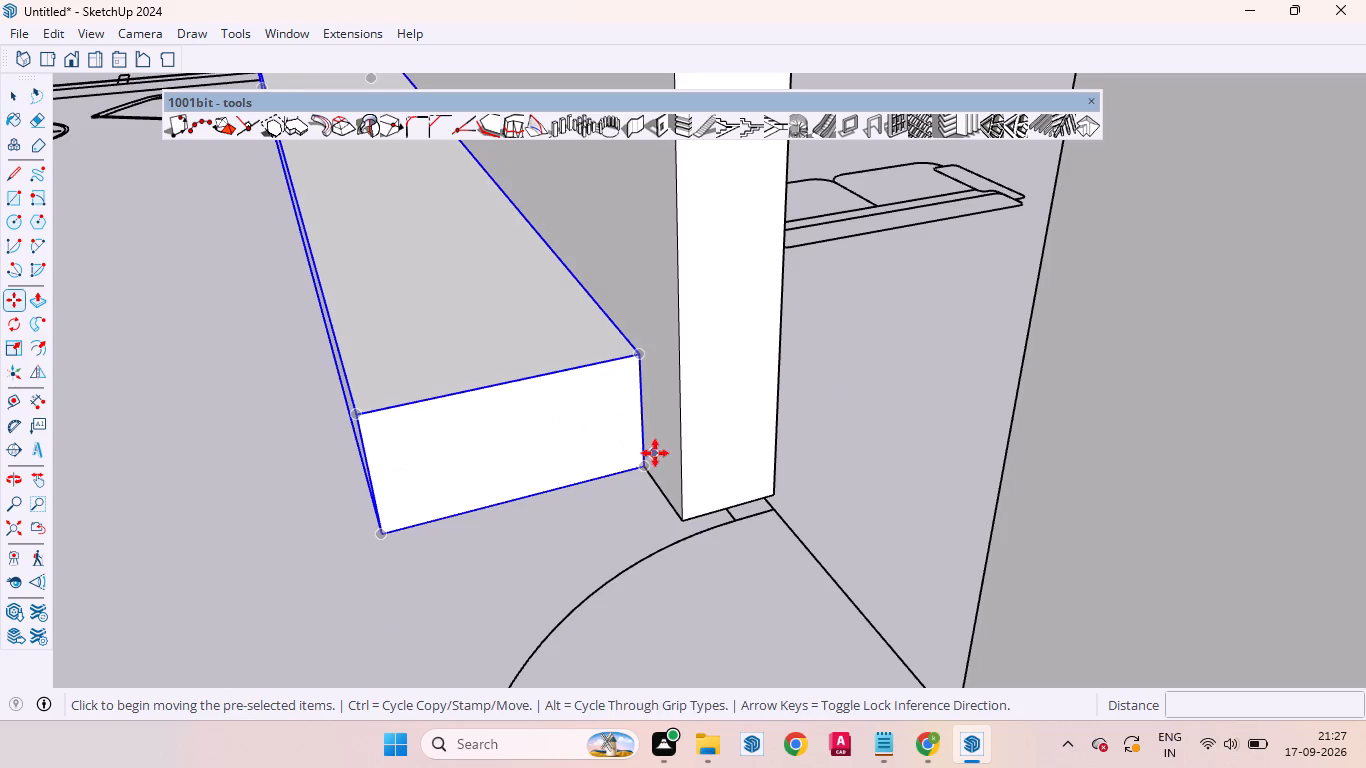
{"action": "left_click", "coordinate": [642, 467]}
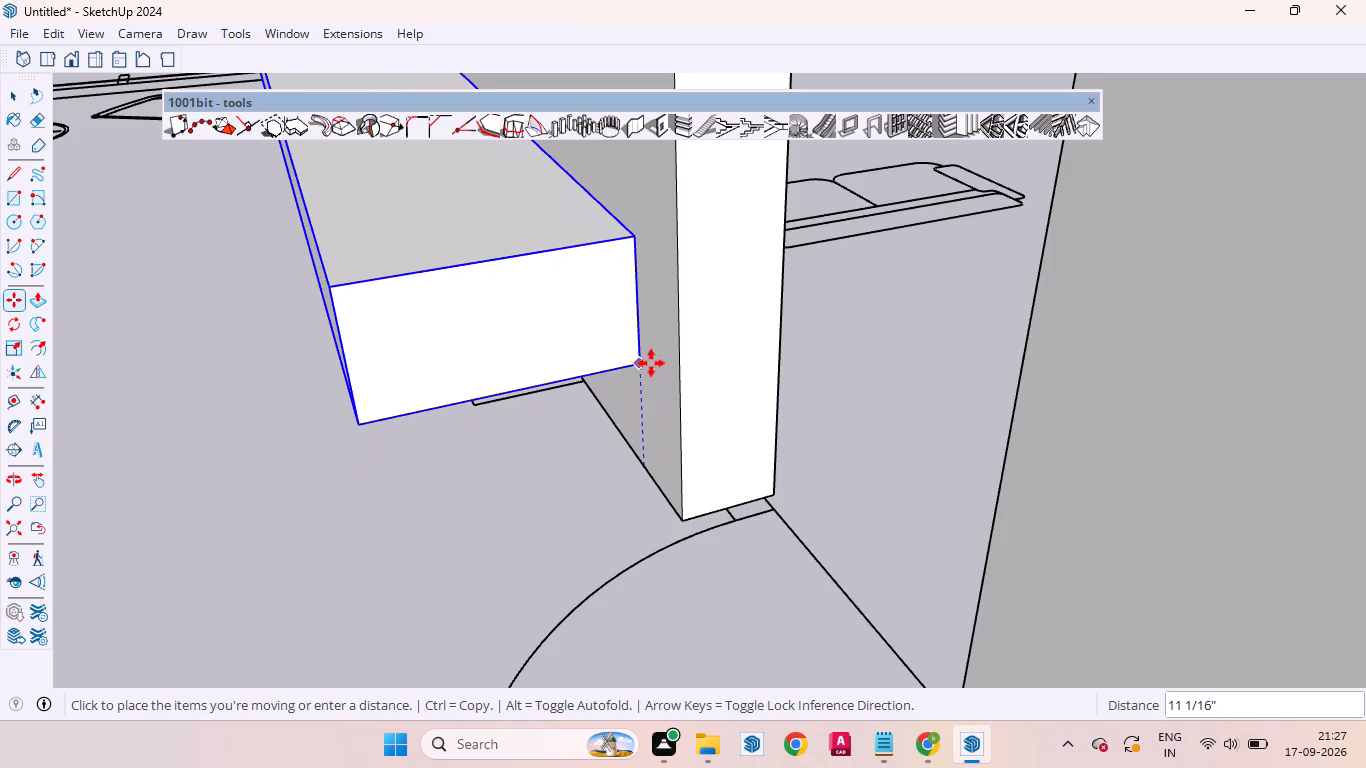
{"action": "type", "text": "6\""}
{"action": "key", "text": "Return"}
{"action": "scroll", "coordinate": [717, 367], "scroll_direction": "down", "scroll_amount": 6}
{"action": "middle_click_drag", "start_coordinate": [532, 388], "coordinate": [986, 373]}
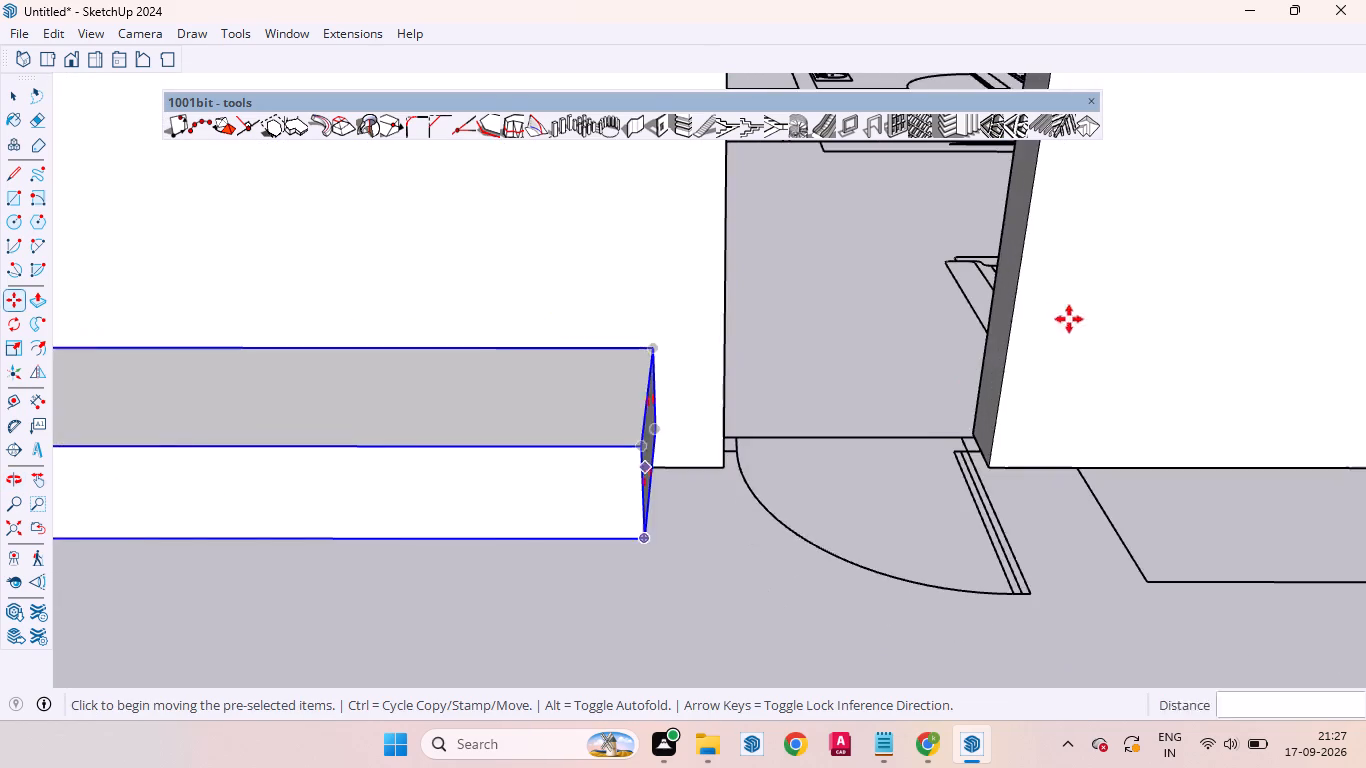
{"action": "scroll", "coordinate": [565, 294], "scroll_direction": "down", "scroll_amount": 18}
{"action": "scroll", "coordinate": [643, 369], "scroll_direction": "up", "scroll_amount": 5}
{"action": "key", "text": "space"}
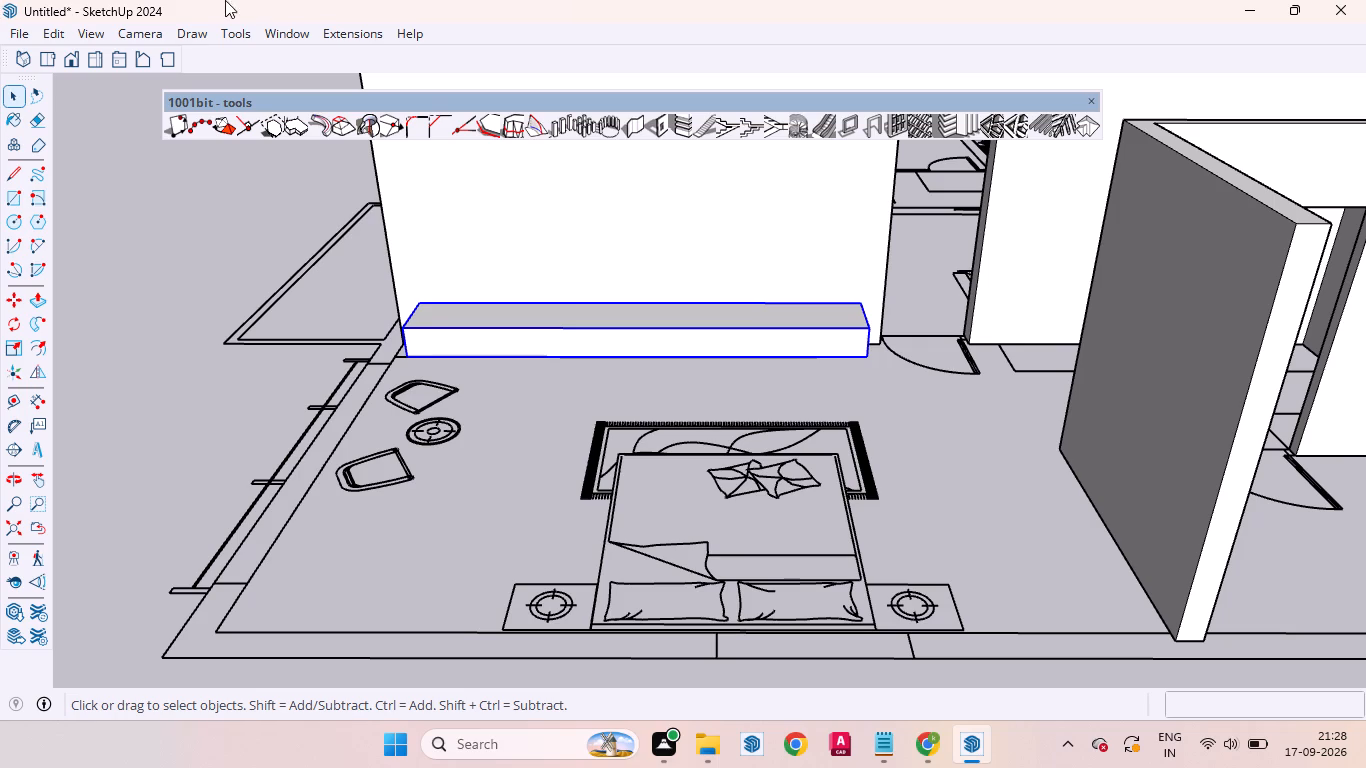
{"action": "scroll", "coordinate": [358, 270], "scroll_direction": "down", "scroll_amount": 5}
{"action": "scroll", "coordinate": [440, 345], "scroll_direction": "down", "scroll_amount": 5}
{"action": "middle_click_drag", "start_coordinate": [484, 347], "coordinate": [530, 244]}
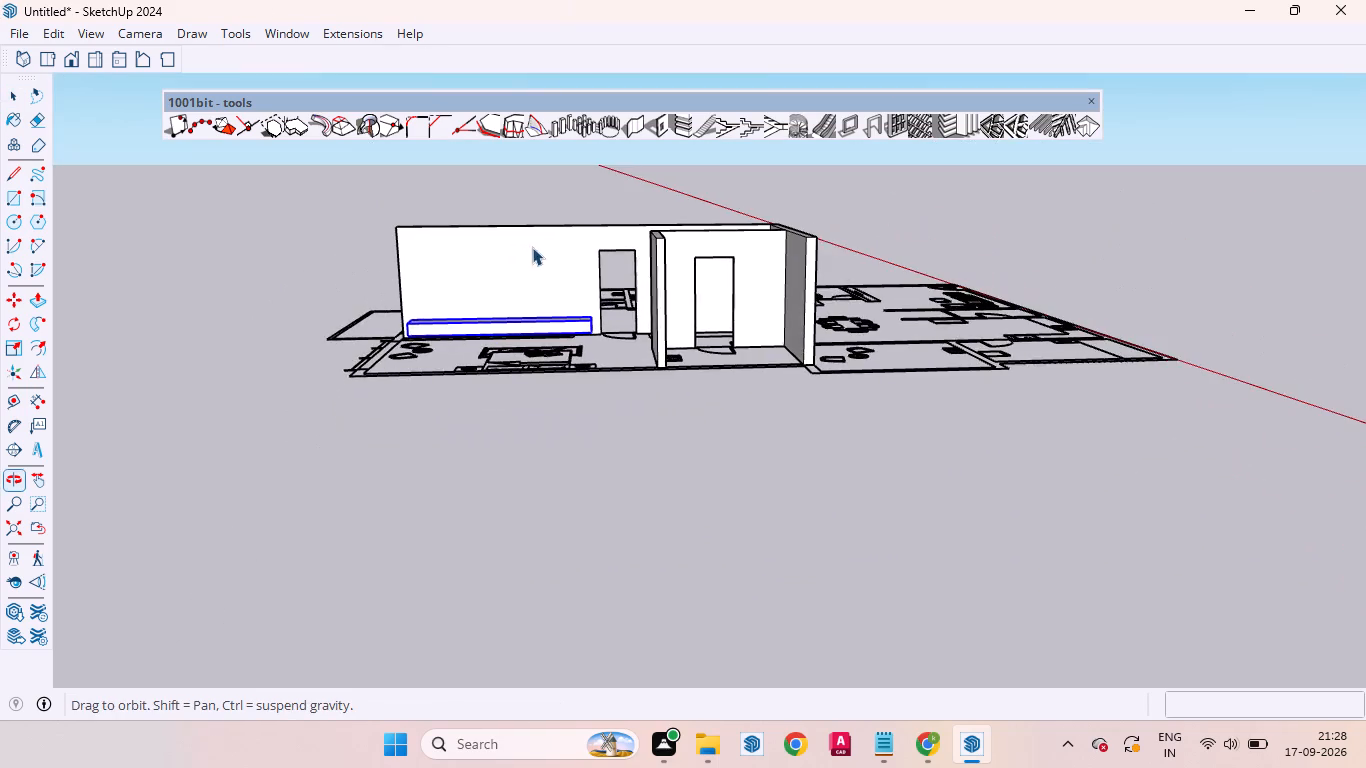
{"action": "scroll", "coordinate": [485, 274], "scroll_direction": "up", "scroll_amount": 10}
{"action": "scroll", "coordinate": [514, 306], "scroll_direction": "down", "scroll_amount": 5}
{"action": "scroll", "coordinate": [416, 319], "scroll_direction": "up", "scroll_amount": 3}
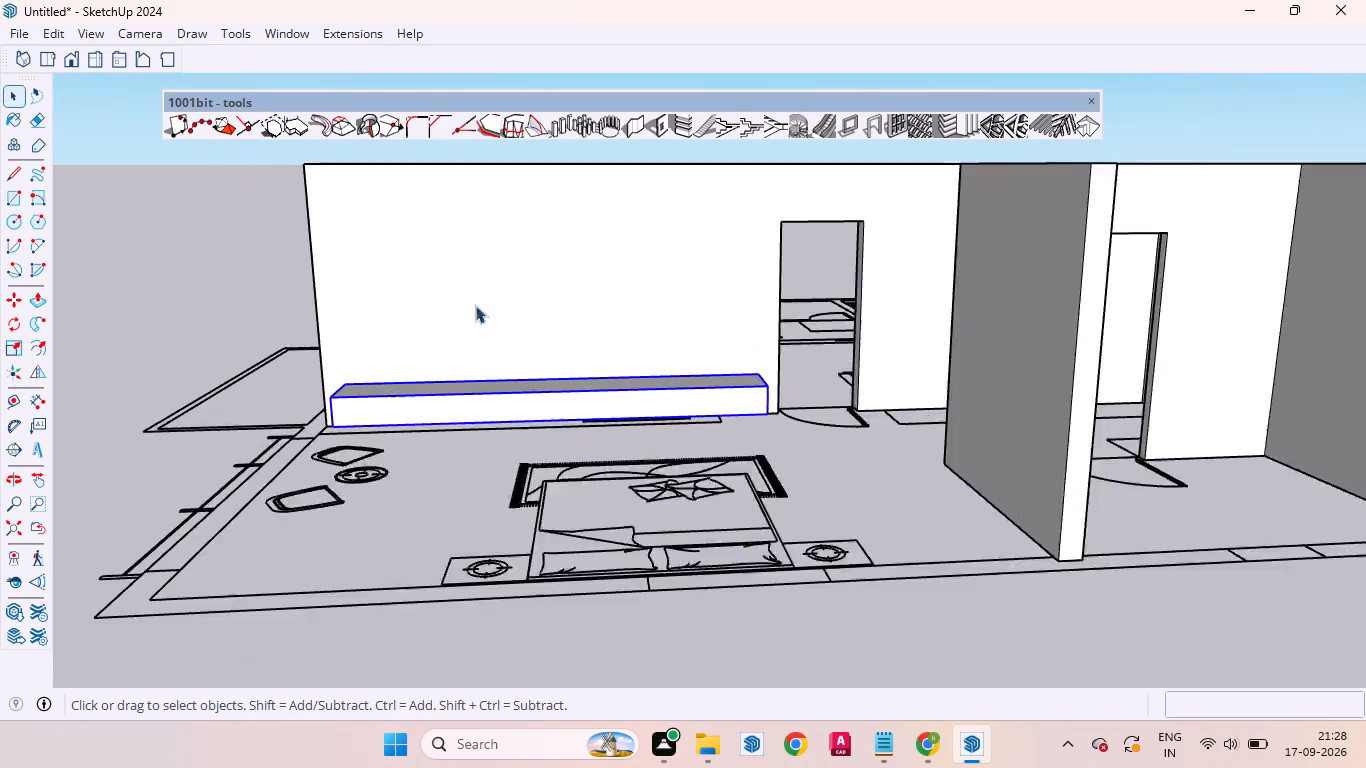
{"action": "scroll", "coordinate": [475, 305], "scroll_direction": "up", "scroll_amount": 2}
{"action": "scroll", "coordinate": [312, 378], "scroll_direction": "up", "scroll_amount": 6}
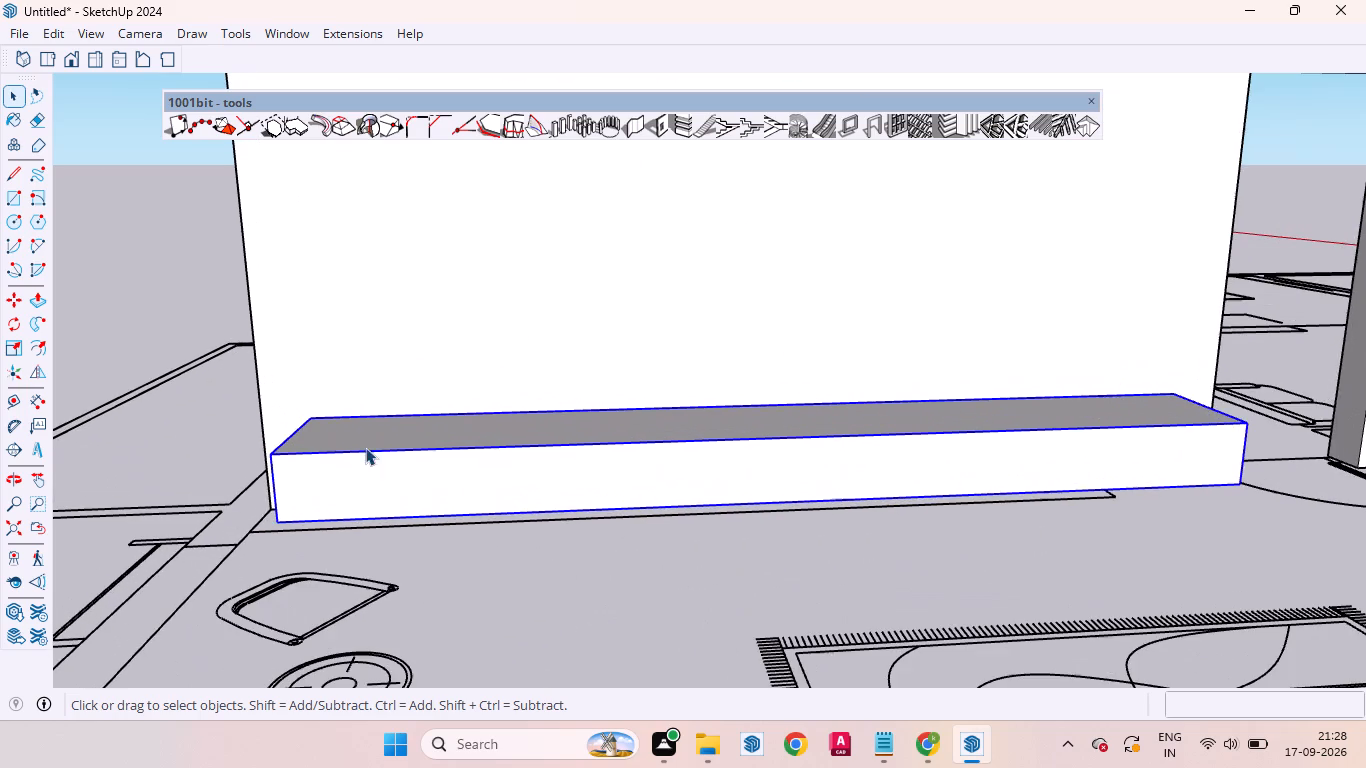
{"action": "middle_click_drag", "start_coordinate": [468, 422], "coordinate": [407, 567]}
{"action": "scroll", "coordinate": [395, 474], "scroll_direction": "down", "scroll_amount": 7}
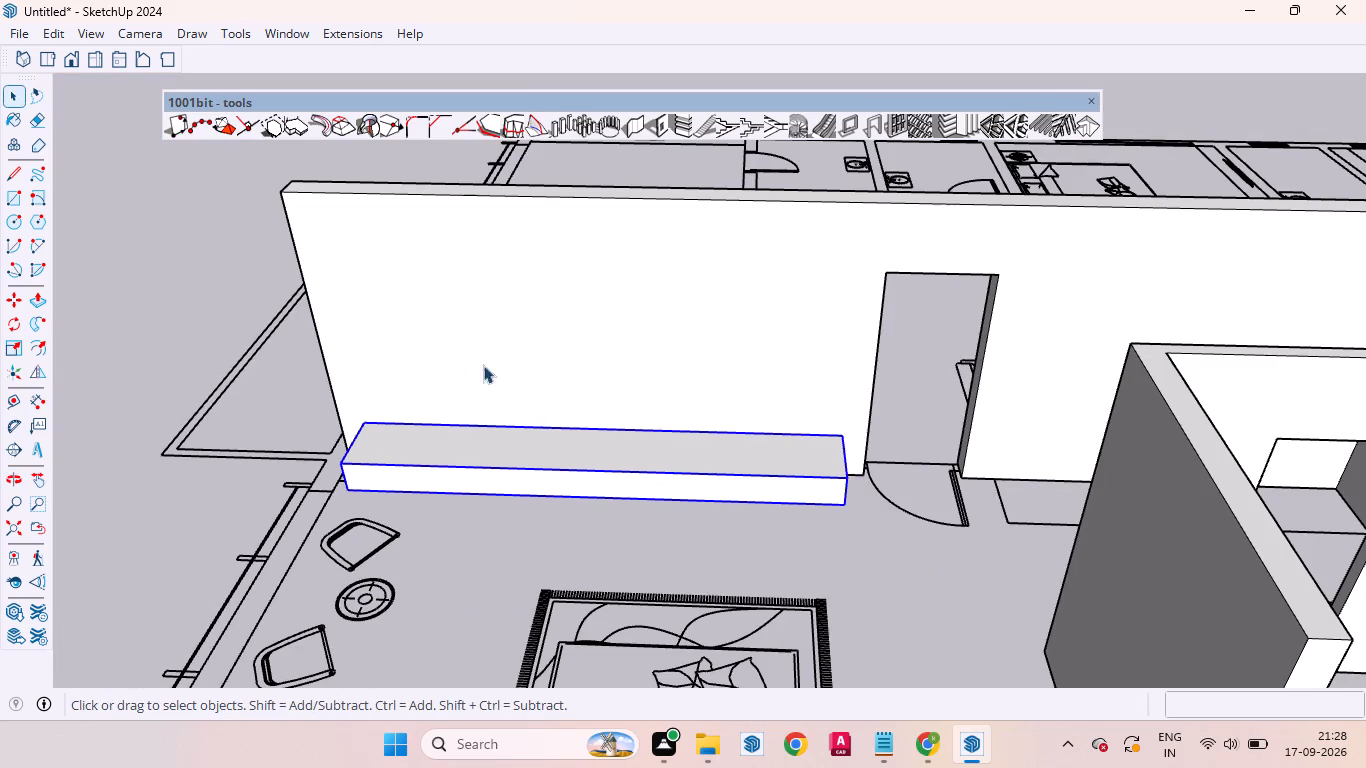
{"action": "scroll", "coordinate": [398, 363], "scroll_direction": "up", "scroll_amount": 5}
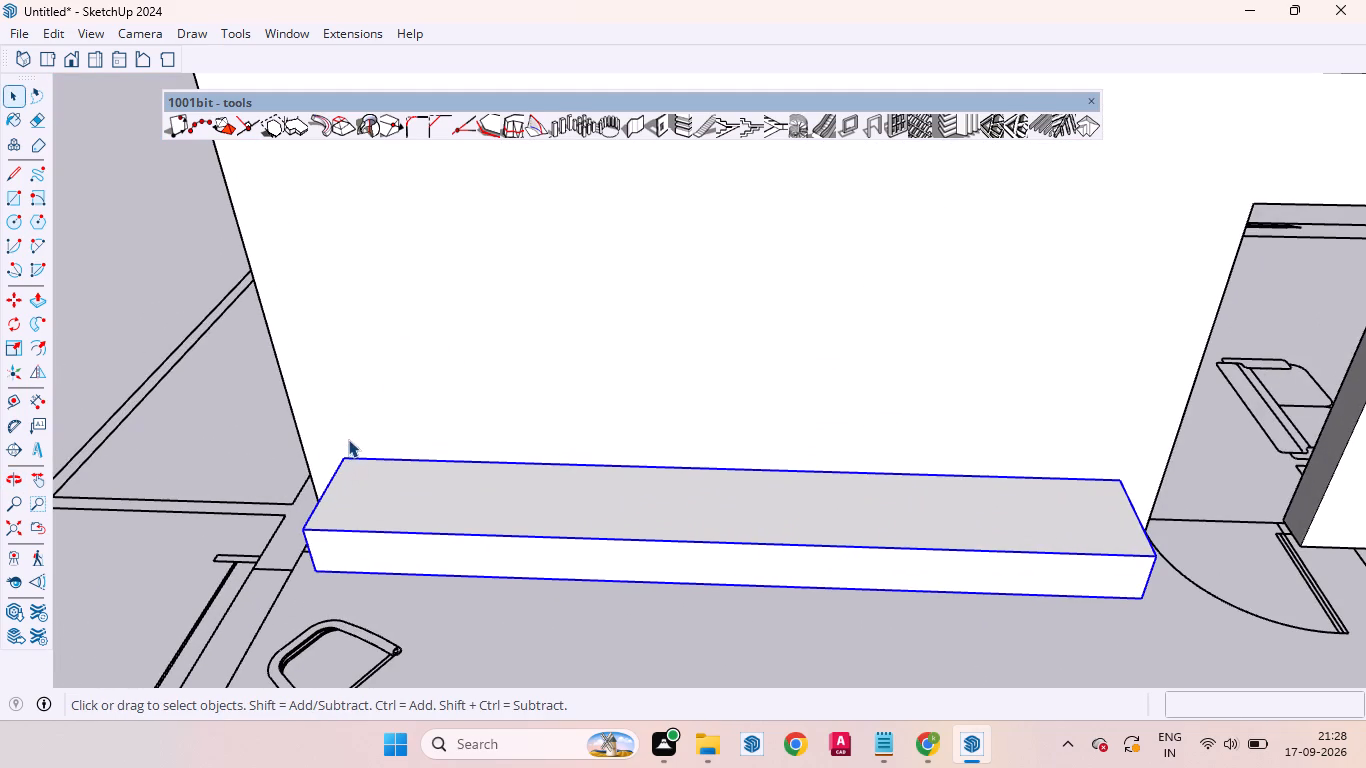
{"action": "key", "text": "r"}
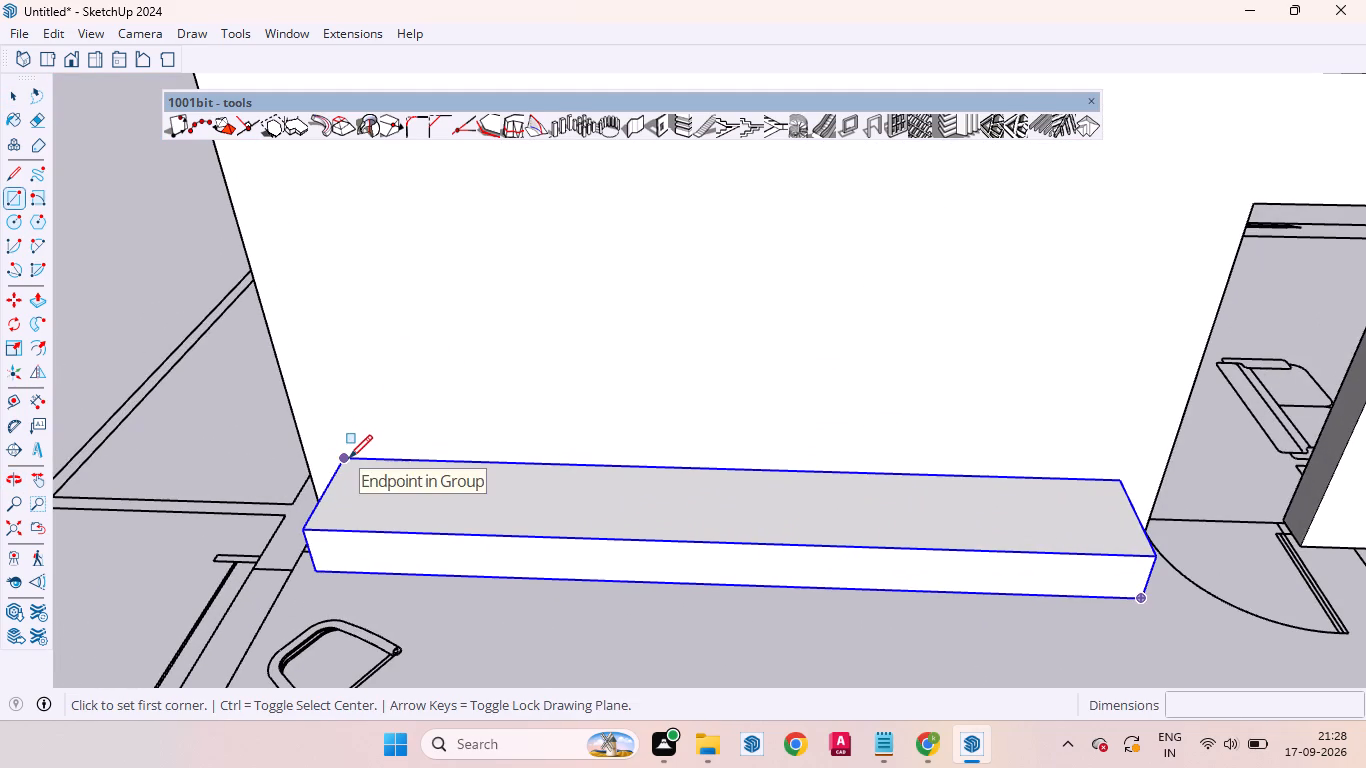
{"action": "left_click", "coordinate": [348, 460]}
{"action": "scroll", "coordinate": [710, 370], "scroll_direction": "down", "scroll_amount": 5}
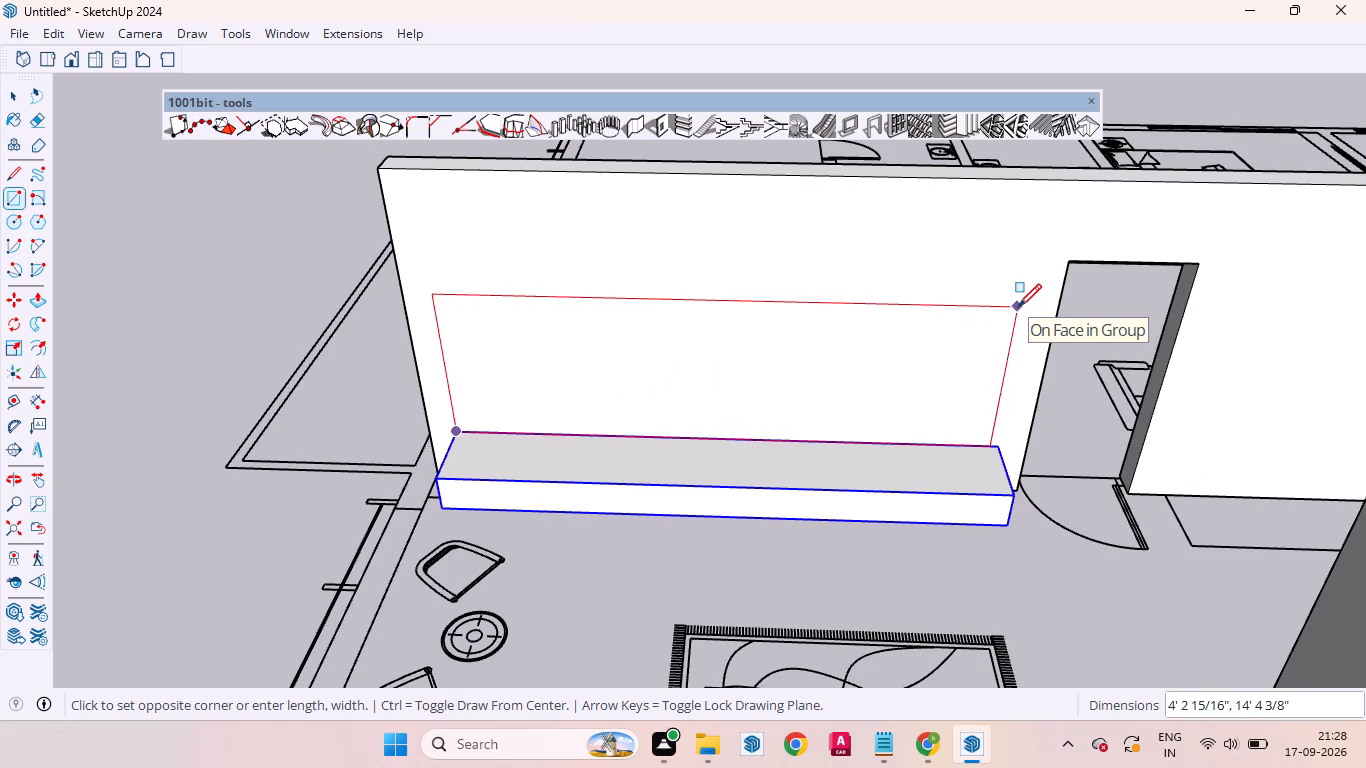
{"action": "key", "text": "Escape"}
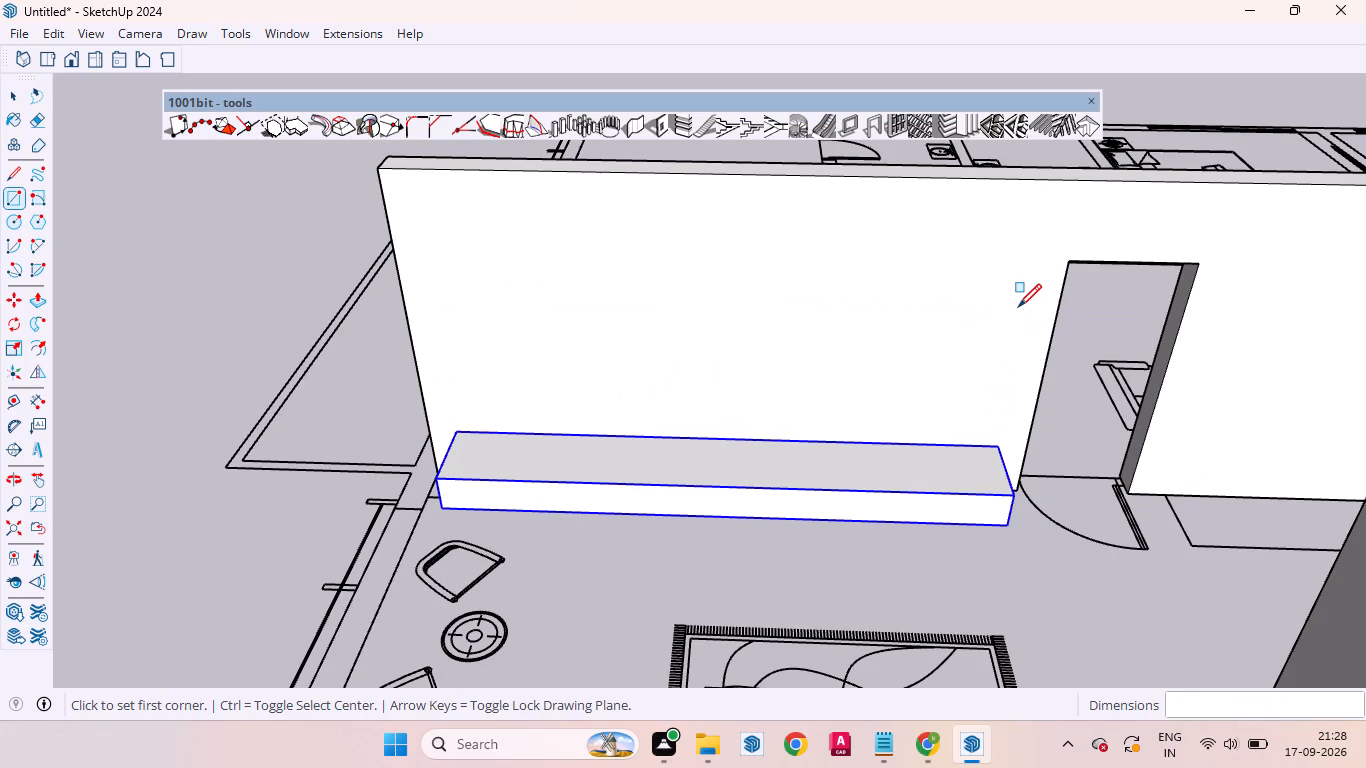
Place two vertical guides on the partition face, running from the box's two rear top corners up to the wall's top edge.
{"action": "key", "text": "t"}
{"action": "key", "text": "space"}
{"action": "left_click", "coordinate": [1083, 411]}
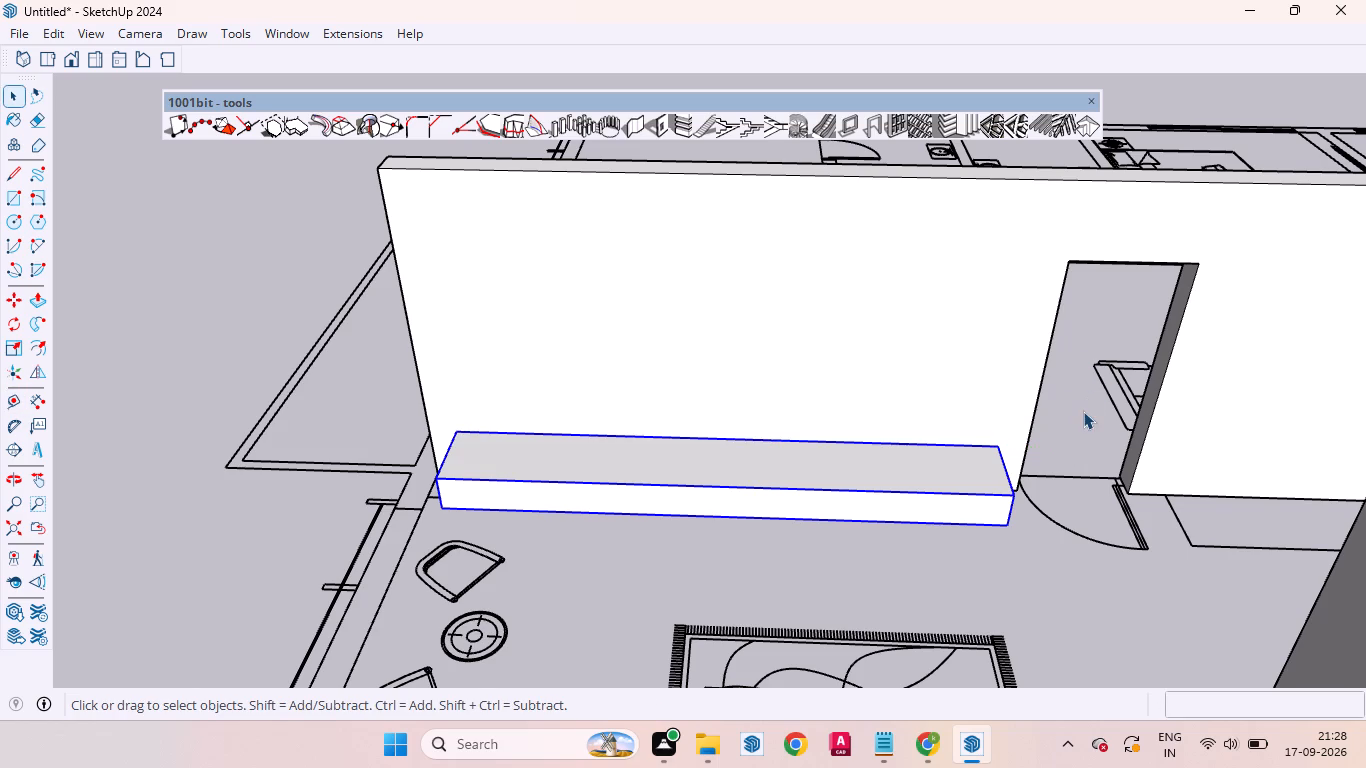
{"action": "key", "text": "t"}
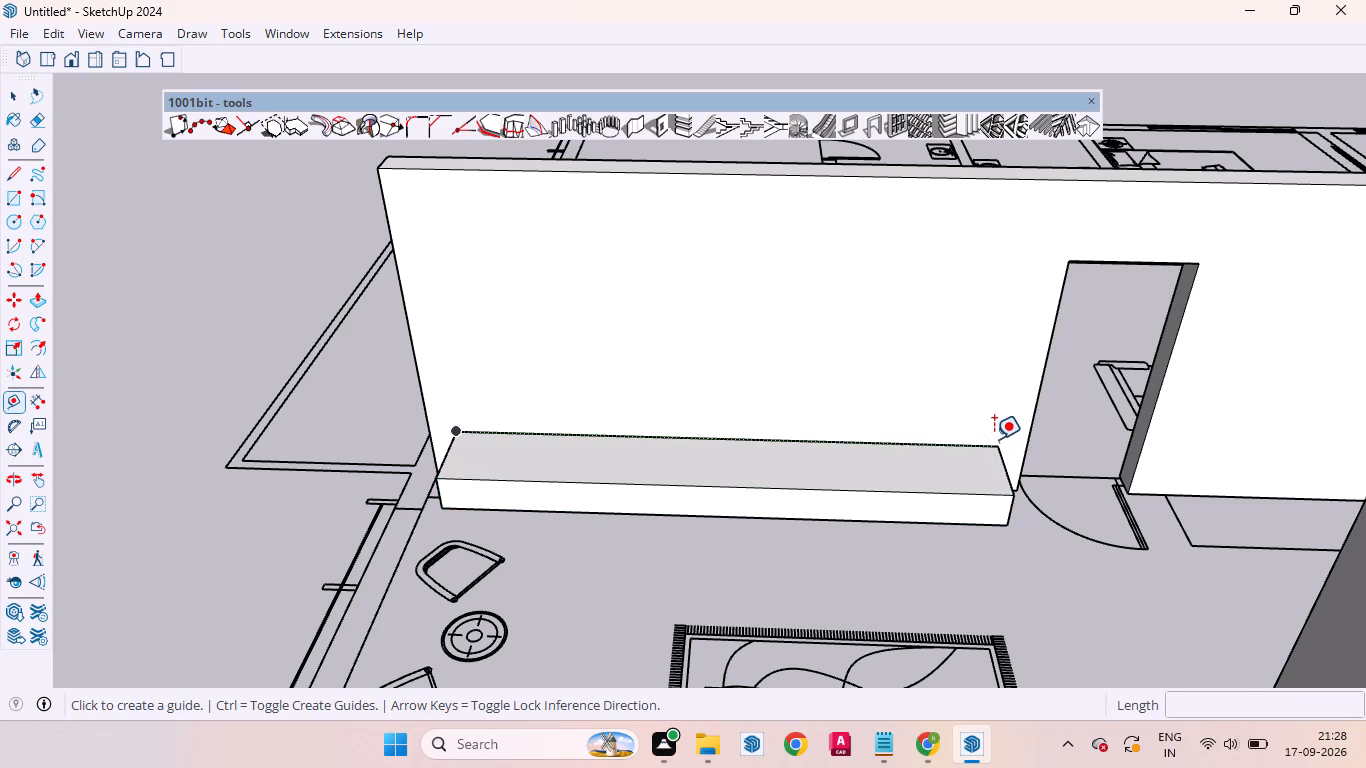
{"action": "left_click", "coordinate": [995, 445]}
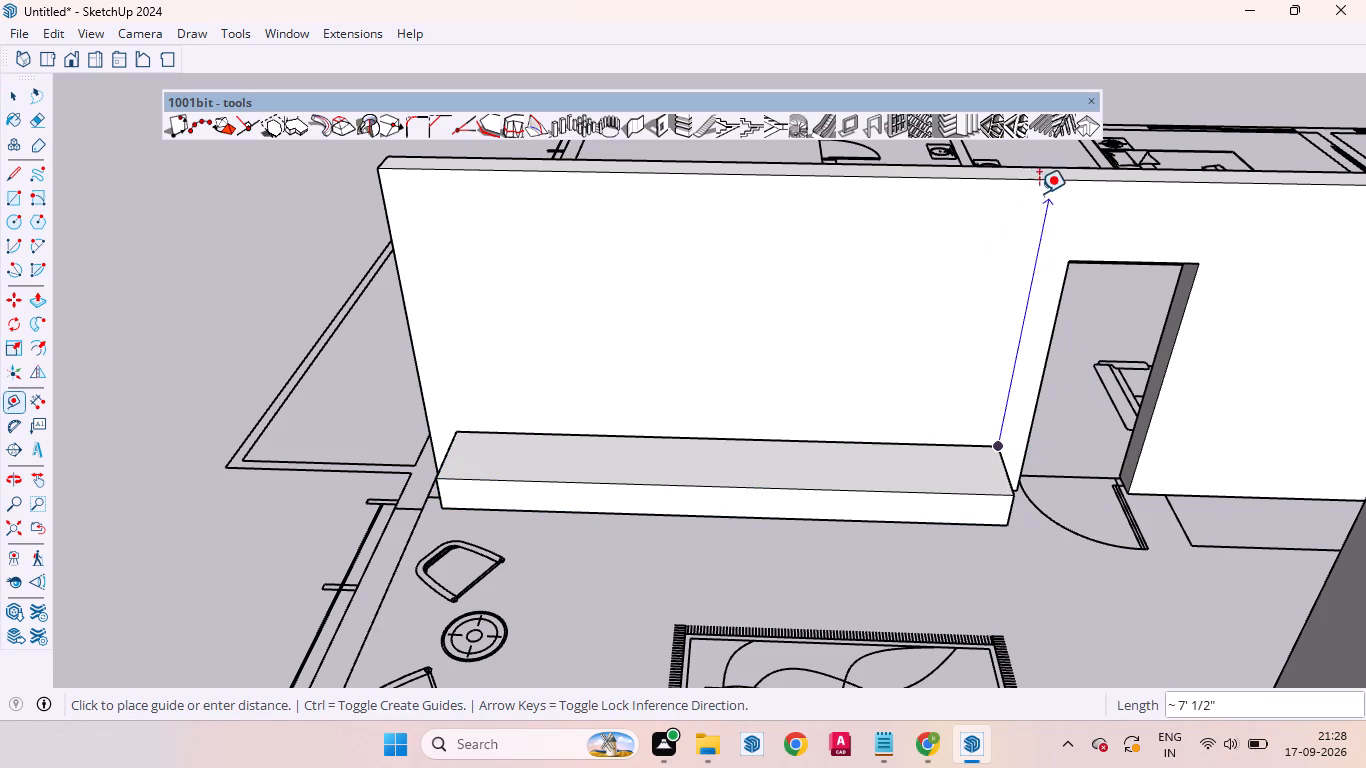
{"action": "left_click", "coordinate": [1051, 183]}
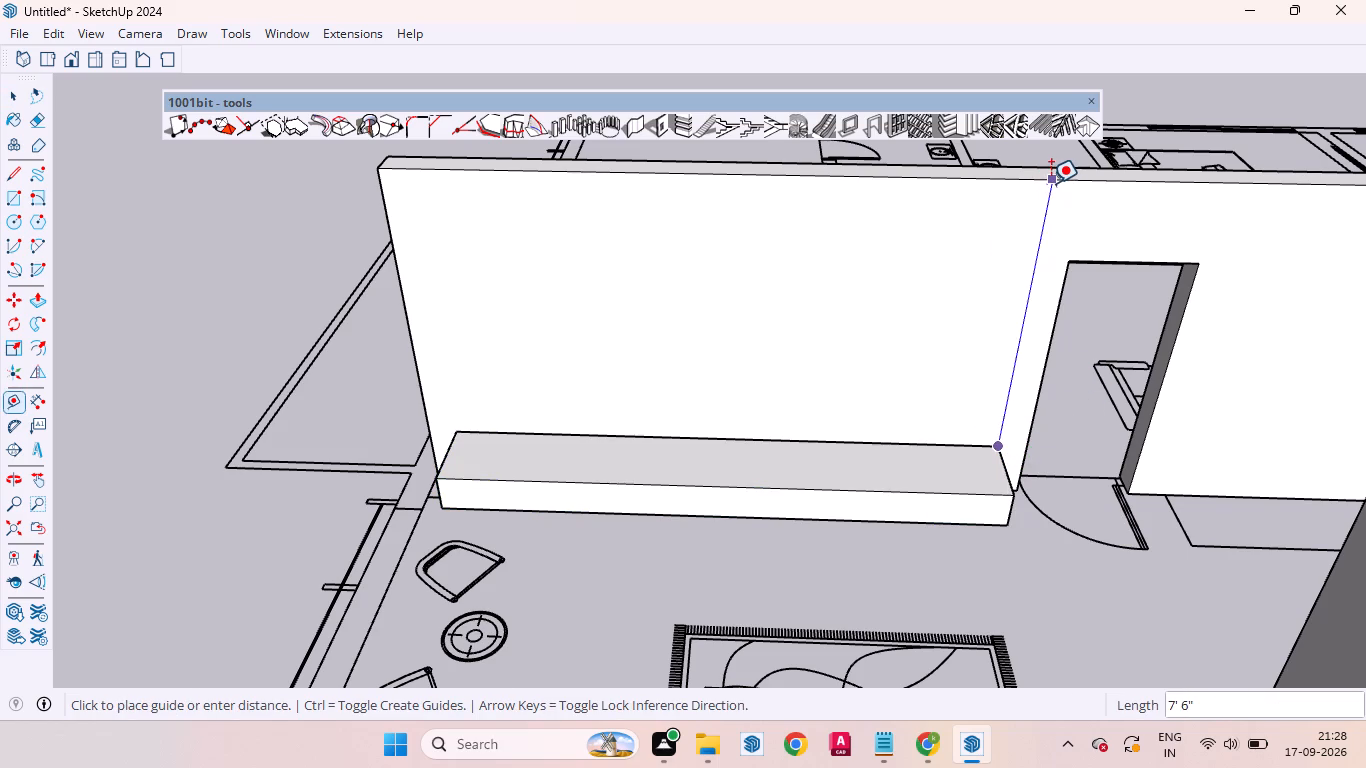
{"action": "left_click", "coordinate": [454, 428]}
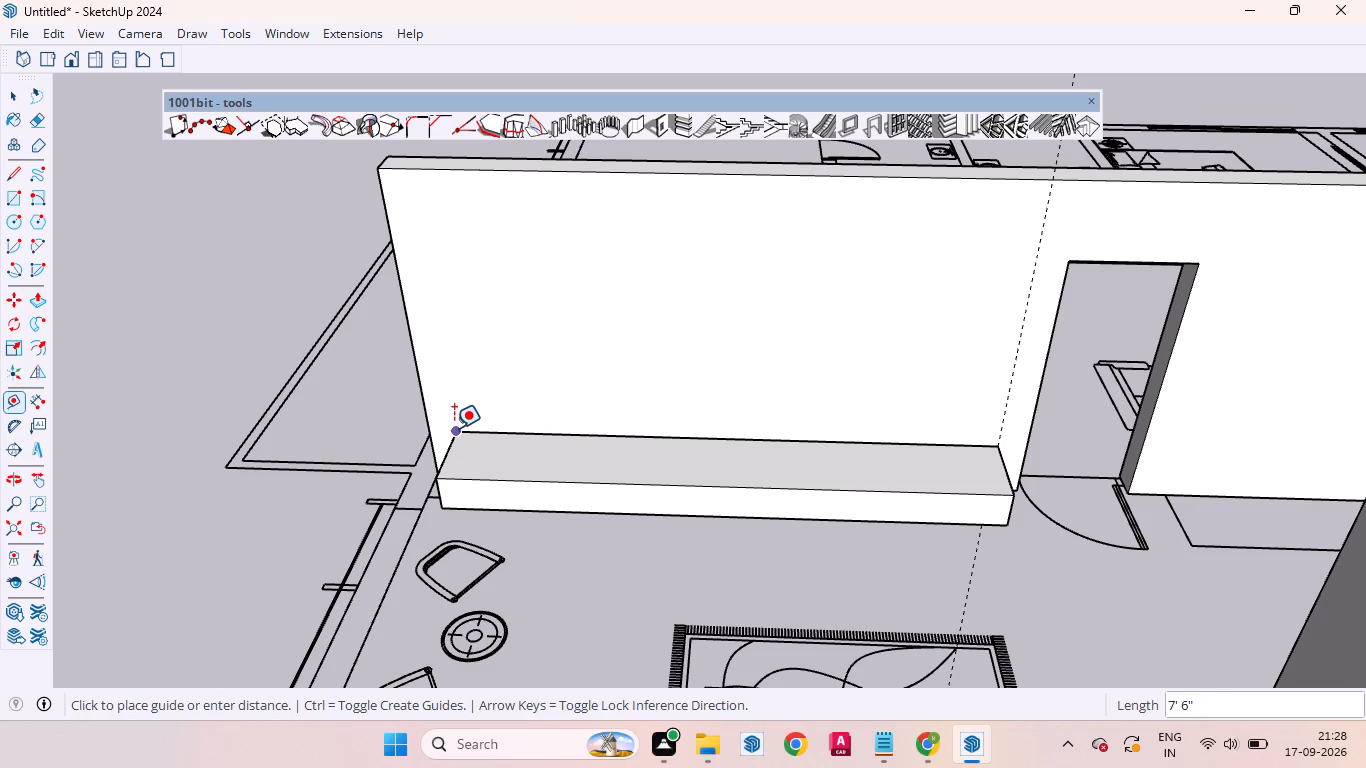
{"action": "left_click", "coordinate": [409, 169]}
Draw a rectangle on the bedroom partition face between the two vertical guides, from the box's rear top edge to the wall top.
{"action": "scroll", "coordinate": [498, 230], "scroll_direction": "down", "scroll_amount": 6}
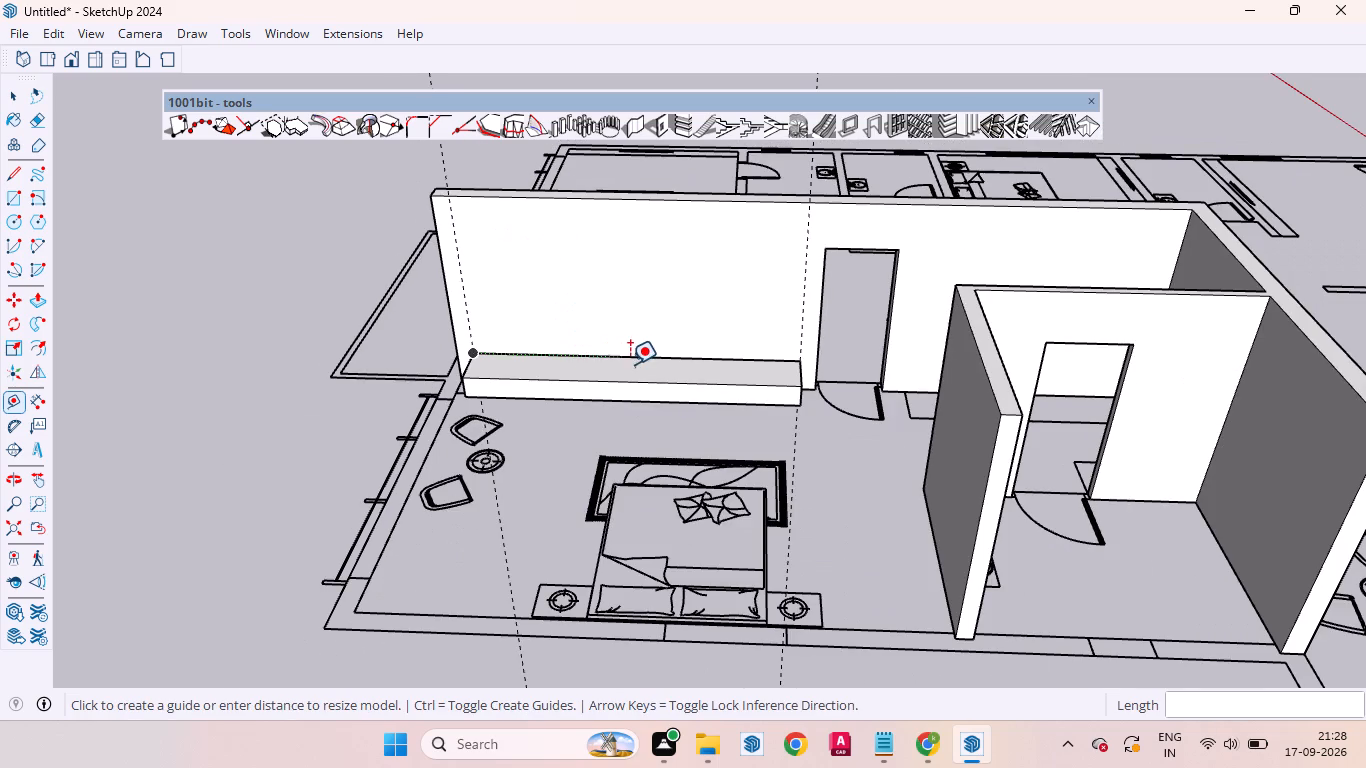
{"action": "middle_click_drag", "start_coordinate": [630, 364], "coordinate": [639, 278]}
{"action": "scroll", "coordinate": [543, 226], "scroll_direction": "up", "scroll_amount": 5}
{"action": "scroll", "coordinate": [546, 350], "scroll_direction": "down", "scroll_amount": 6}
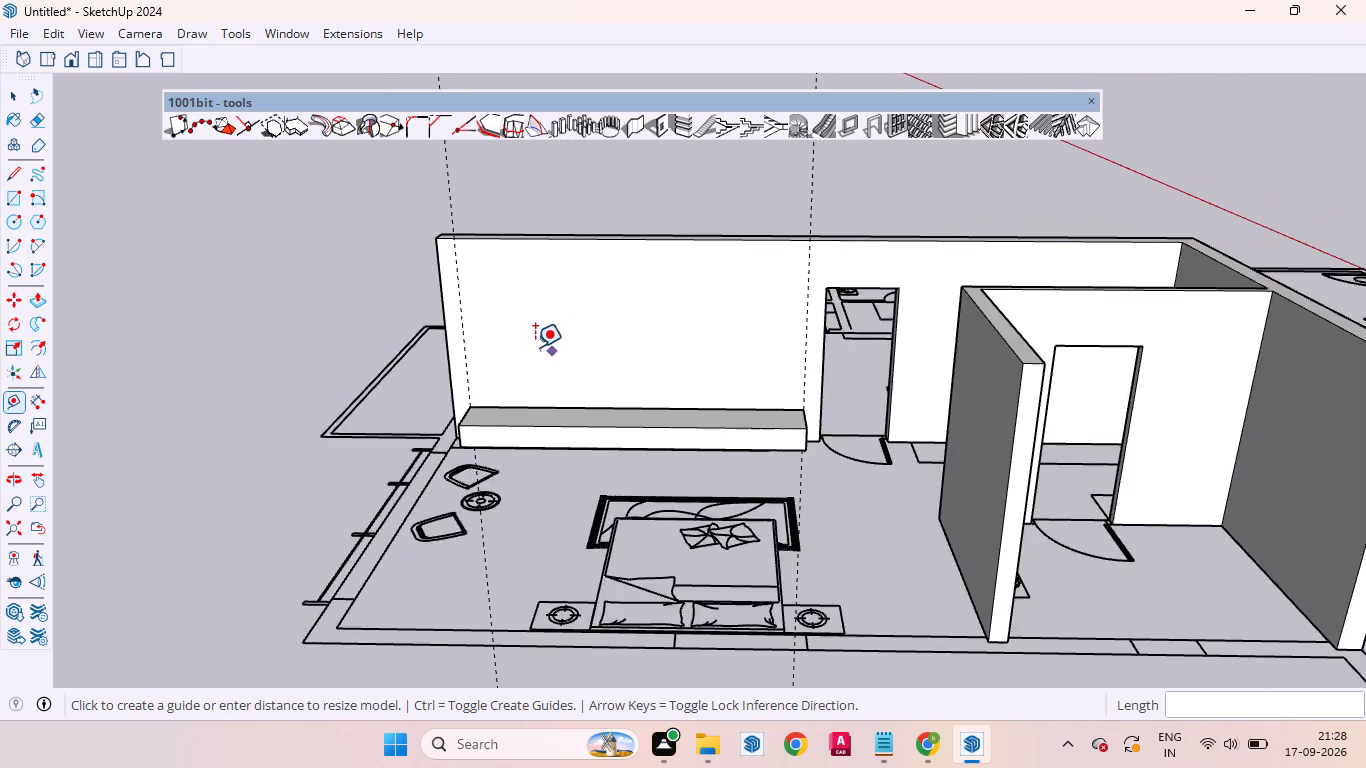
{"action": "scroll", "coordinate": [518, 332], "scroll_direction": "up", "scroll_amount": 6}
{"action": "scroll", "coordinate": [495, 306], "scroll_direction": "down", "scroll_amount": 9}
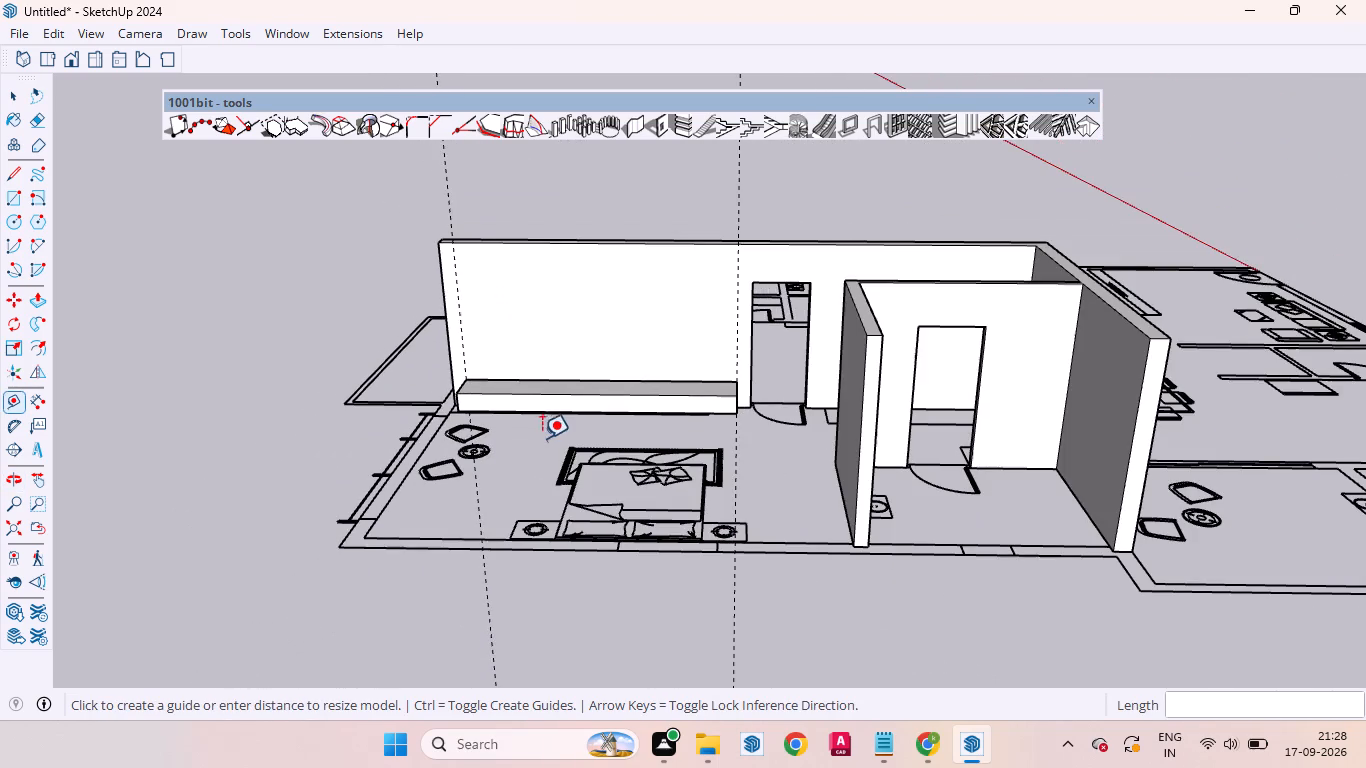
{"action": "middle_click_drag", "start_coordinate": [542, 438], "coordinate": [541, 375]}
{"action": "scroll", "coordinate": [612, 377], "scroll_direction": "up", "scroll_amount": 6}
{"action": "scroll", "coordinate": [602, 389], "scroll_direction": "down", "scroll_amount": 5}
{"action": "scroll", "coordinate": [532, 329], "scroll_direction": "up", "scroll_amount": 3}
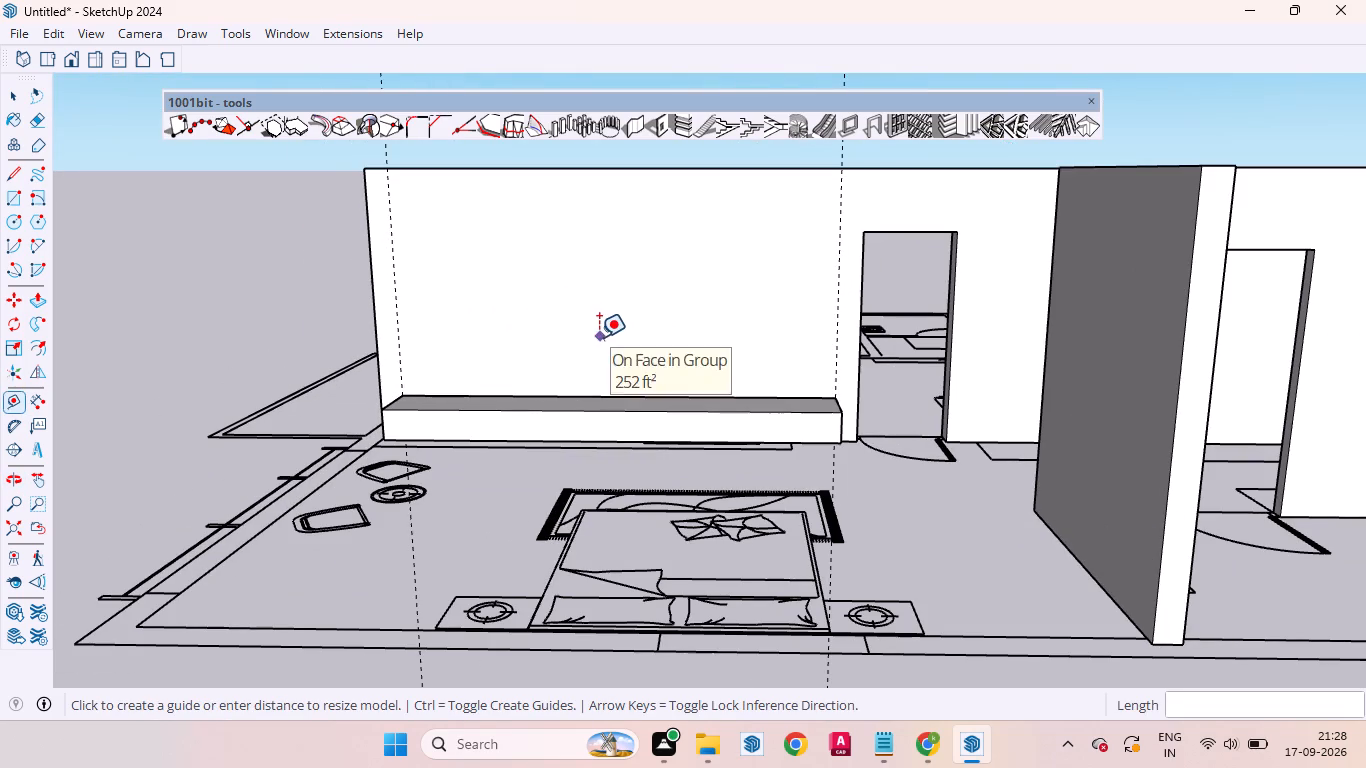
{"action": "key", "text": "r"}
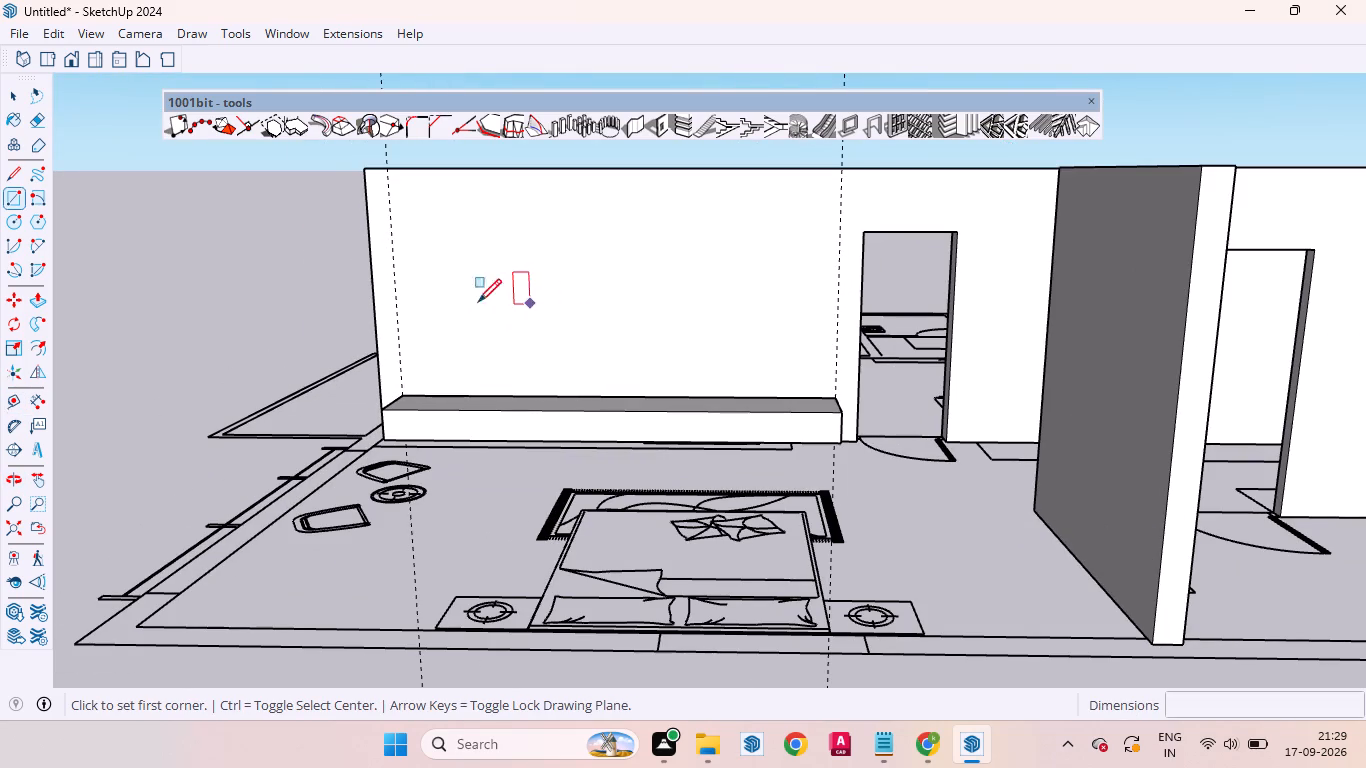
{"action": "scroll", "coordinate": [428, 378], "scroll_direction": "up", "scroll_amount": 4}
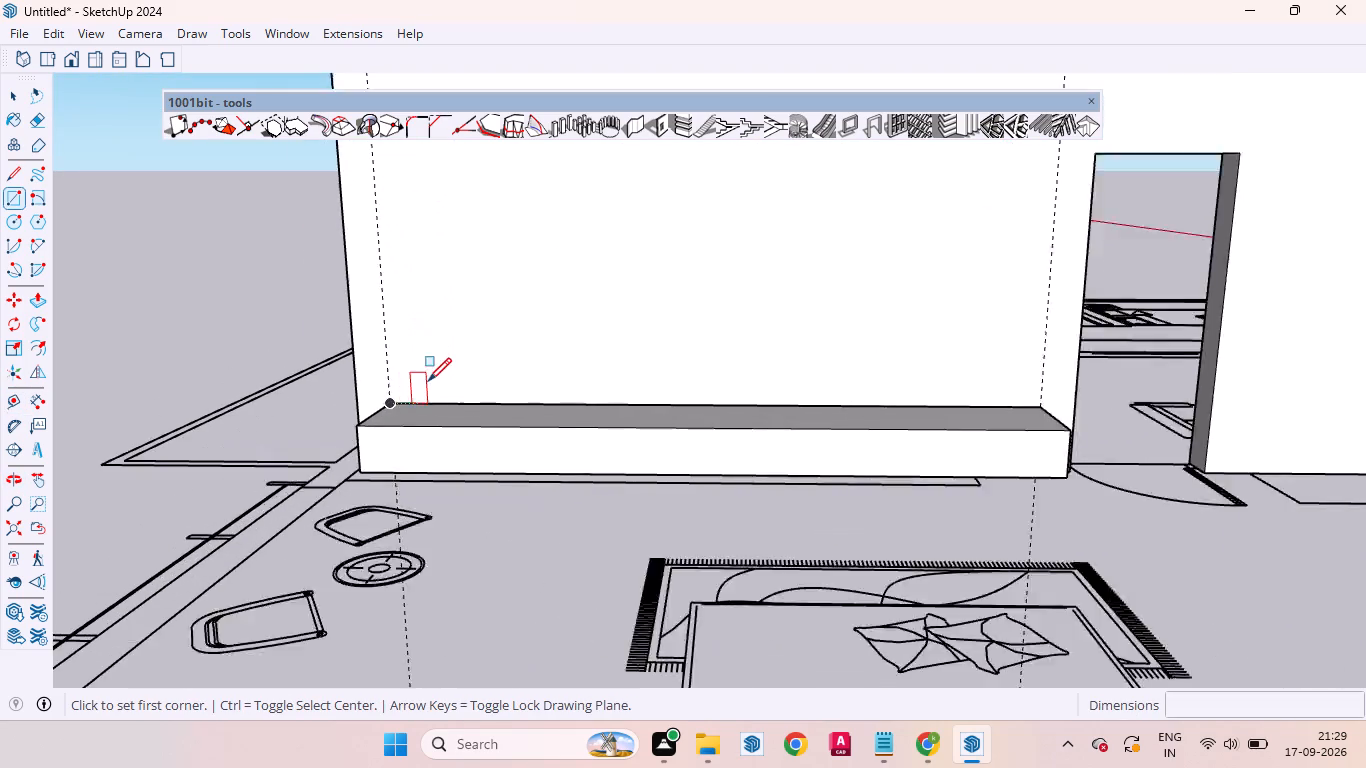
{"action": "scroll", "coordinate": [428, 381], "scroll_direction": "up", "scroll_amount": 8}
{"action": "left_click", "coordinate": [366, 418]}
{"action": "scroll", "coordinate": [372, 410], "scroll_direction": "down", "scroll_amount": 4}
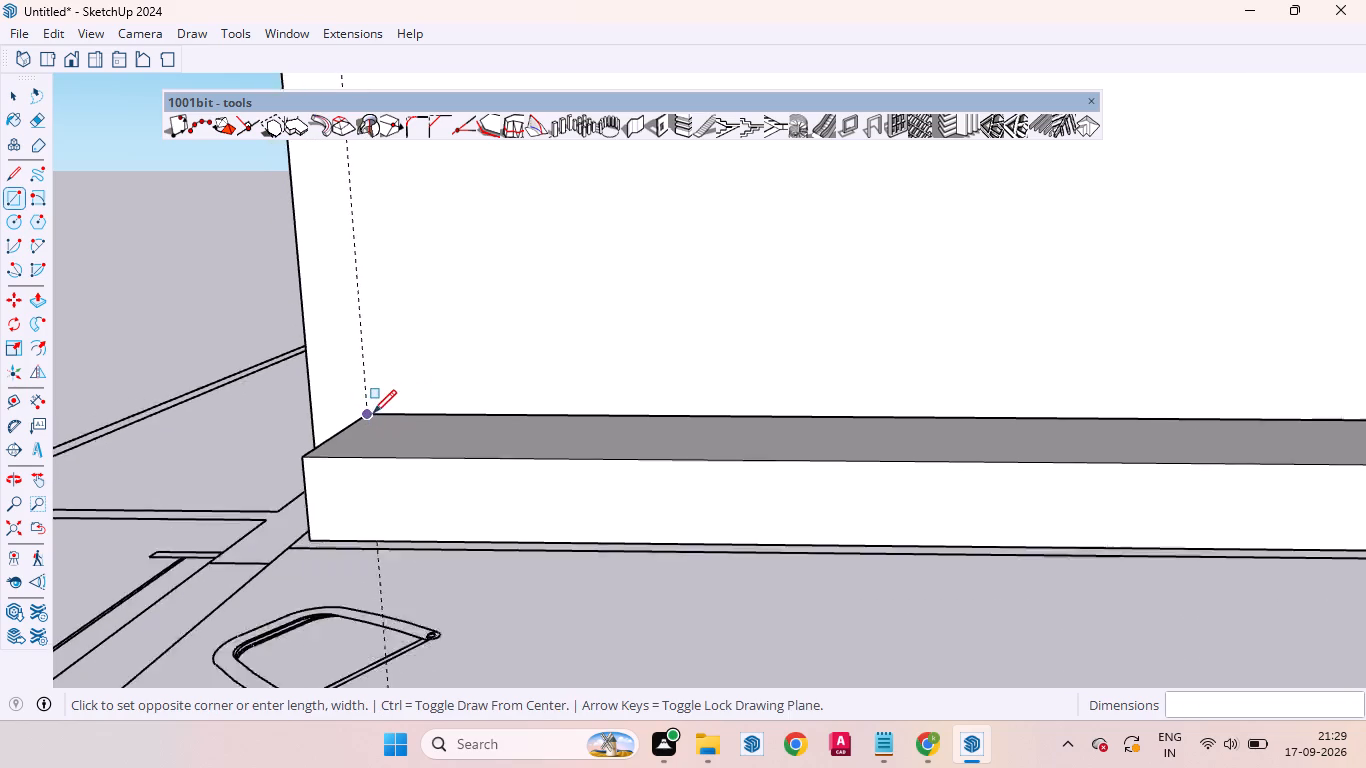
{"action": "scroll", "coordinate": [373, 413], "scroll_direction": "down", "scroll_amount": 11}
{"action": "scroll", "coordinate": [560, 376], "scroll_direction": "down", "scroll_amount": 5}
{"action": "scroll", "coordinate": [746, 267], "scroll_direction": "up", "scroll_amount": 5}
{"action": "scroll", "coordinate": [604, 304], "scroll_direction": "up", "scroll_amount": 5}
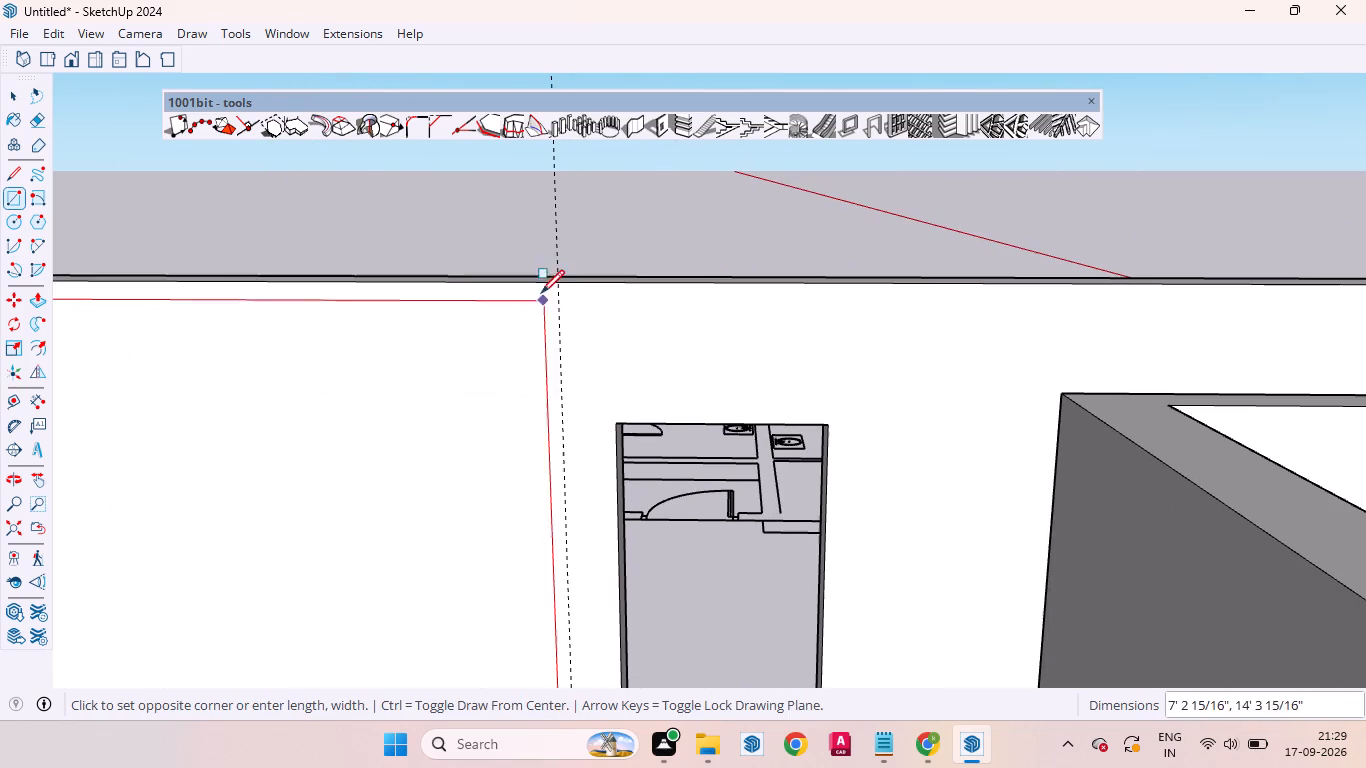
{"action": "left_click", "coordinate": [558, 283]}
{"action": "scroll", "coordinate": [657, 287], "scroll_direction": "down", "scroll_amount": 13}
{"action": "key", "text": "v"}
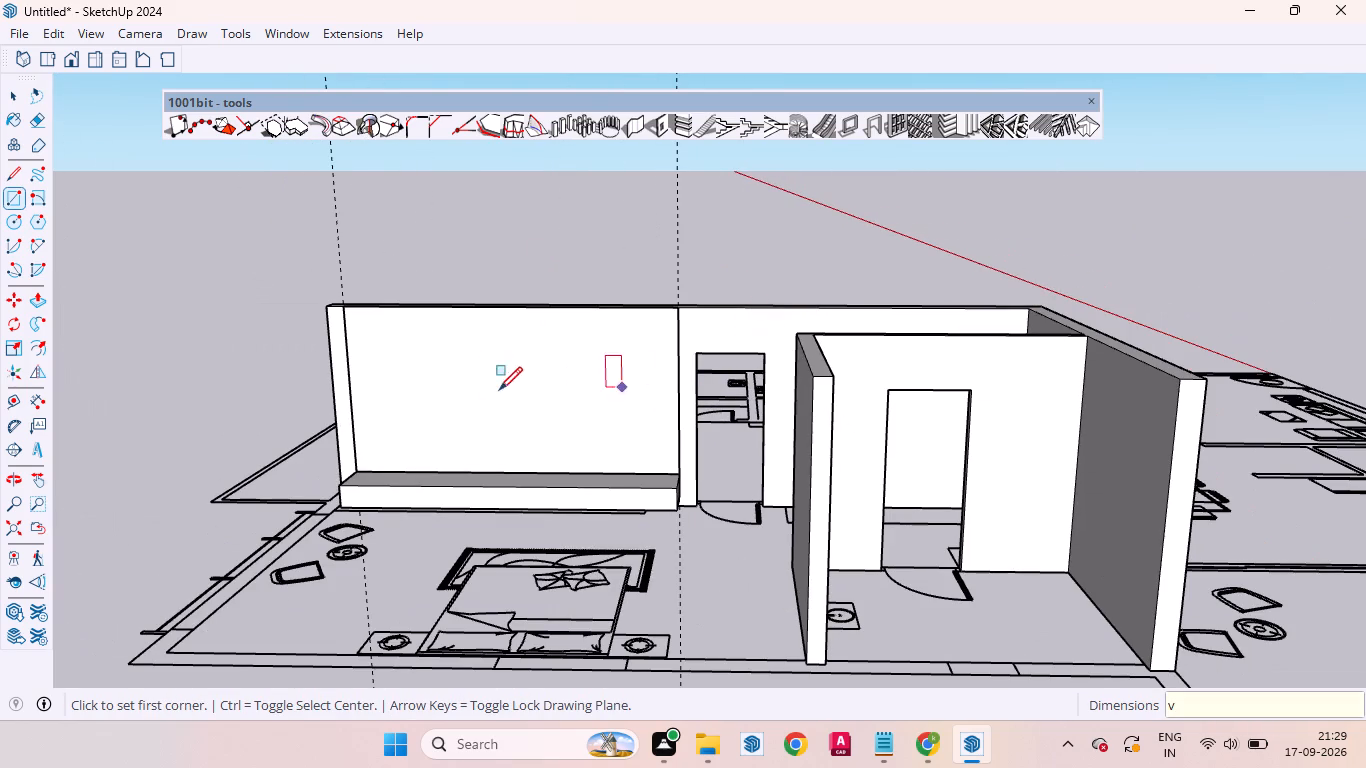
{"action": "key", "text": "v"}
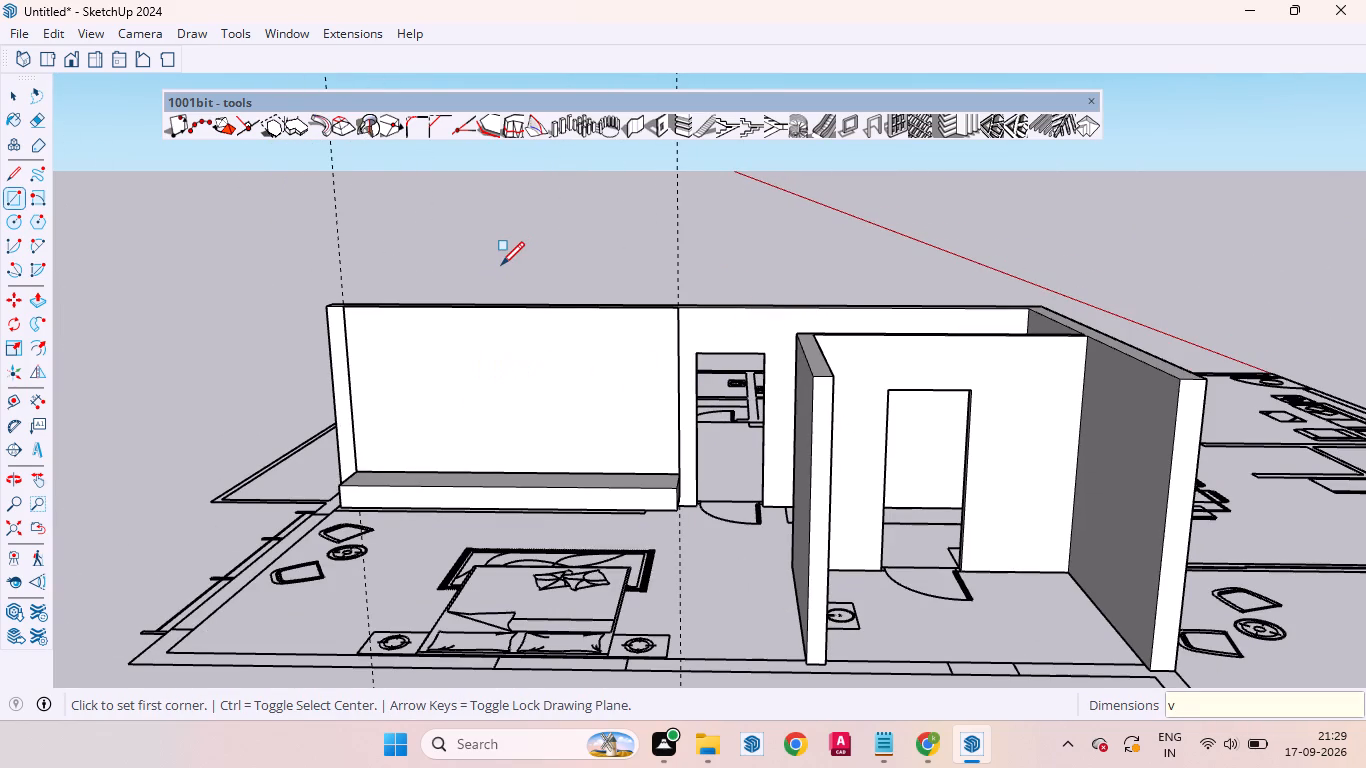
{"action": "key", "text": "Escape"}
{"action": "key", "text": "grave"}
Push/Pull the new rectangle face 1" out from the partition into a thin back panel.
{"action": "key", "text": "space"}
{"action": "left_click", "coordinate": [407, 380]}
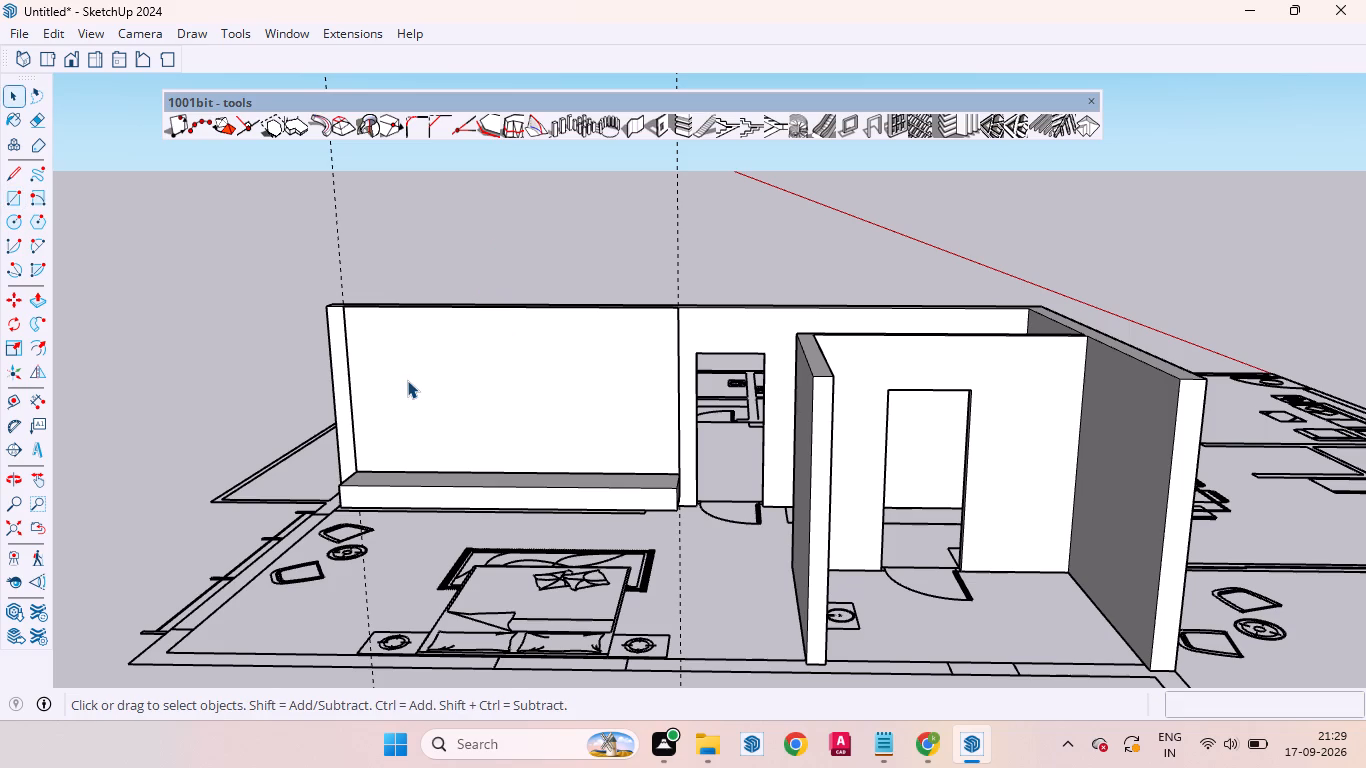
{"action": "double_click", "coordinate": [407, 380]}
{"action": "scroll", "coordinate": [407, 380], "scroll_direction": "up", "scroll_amount": 4}
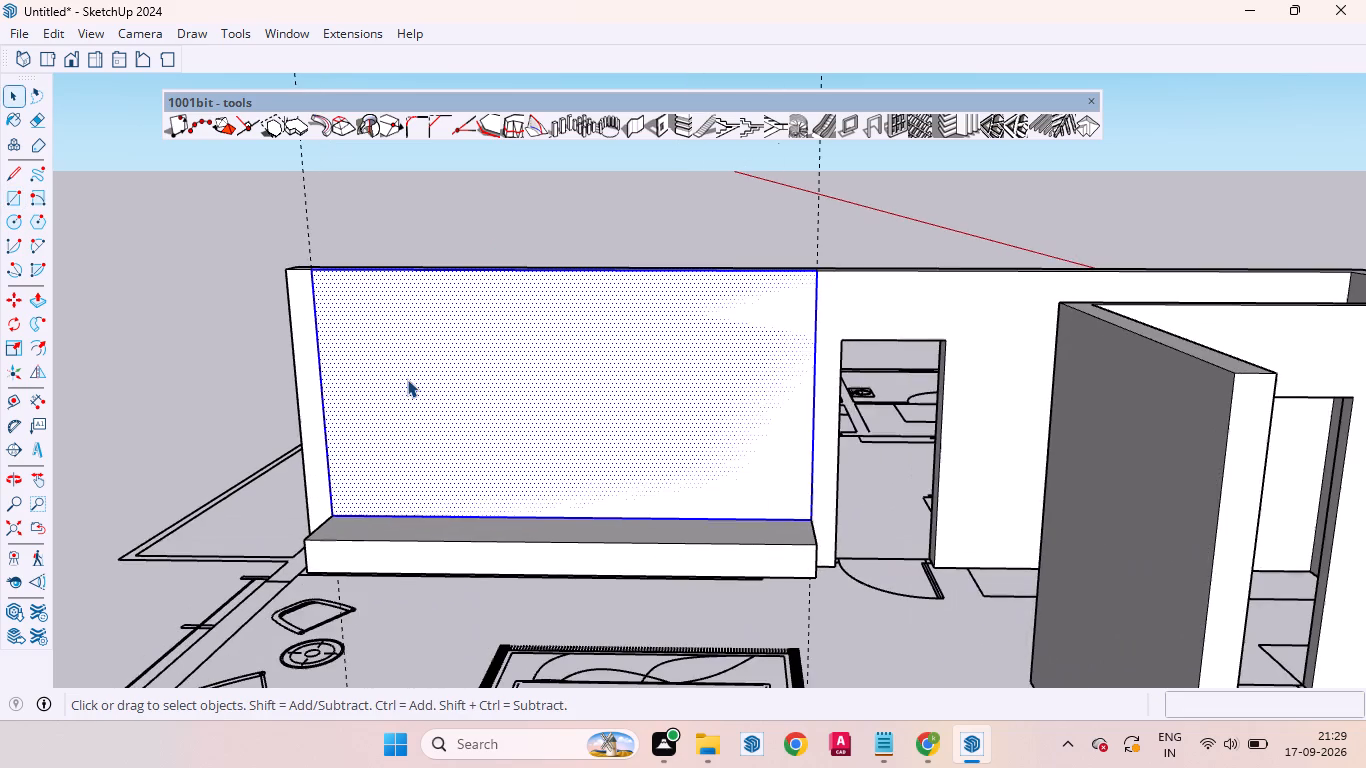
{"action": "middle_click_drag", "start_coordinate": [344, 372], "coordinate": [693, 411]}
{"action": "scroll", "coordinate": [345, 388], "scroll_direction": "up", "scroll_amount": 4}
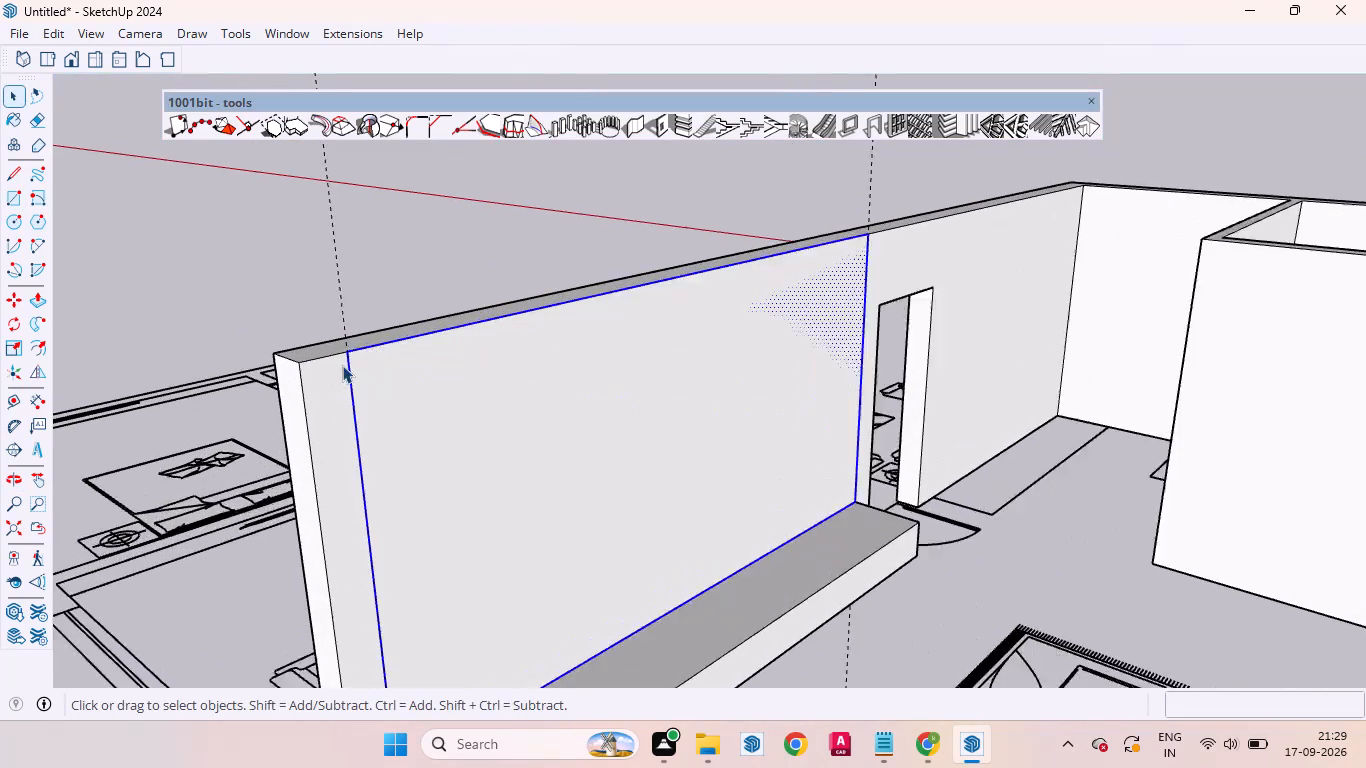
{"action": "scroll", "coordinate": [342, 365], "scroll_direction": "up", "scroll_amount": 8}
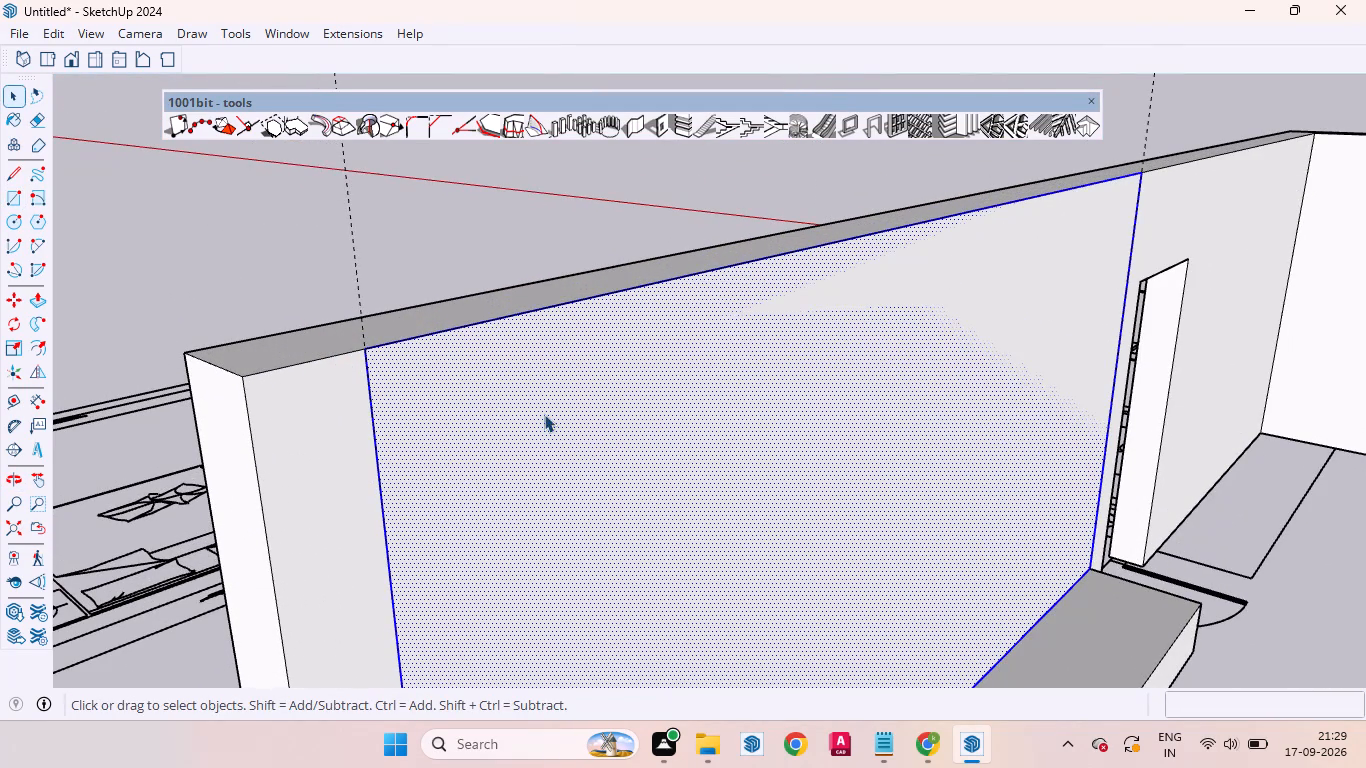
{"action": "key", "text": "p"}
{"action": "left_click", "coordinate": [544, 414]}
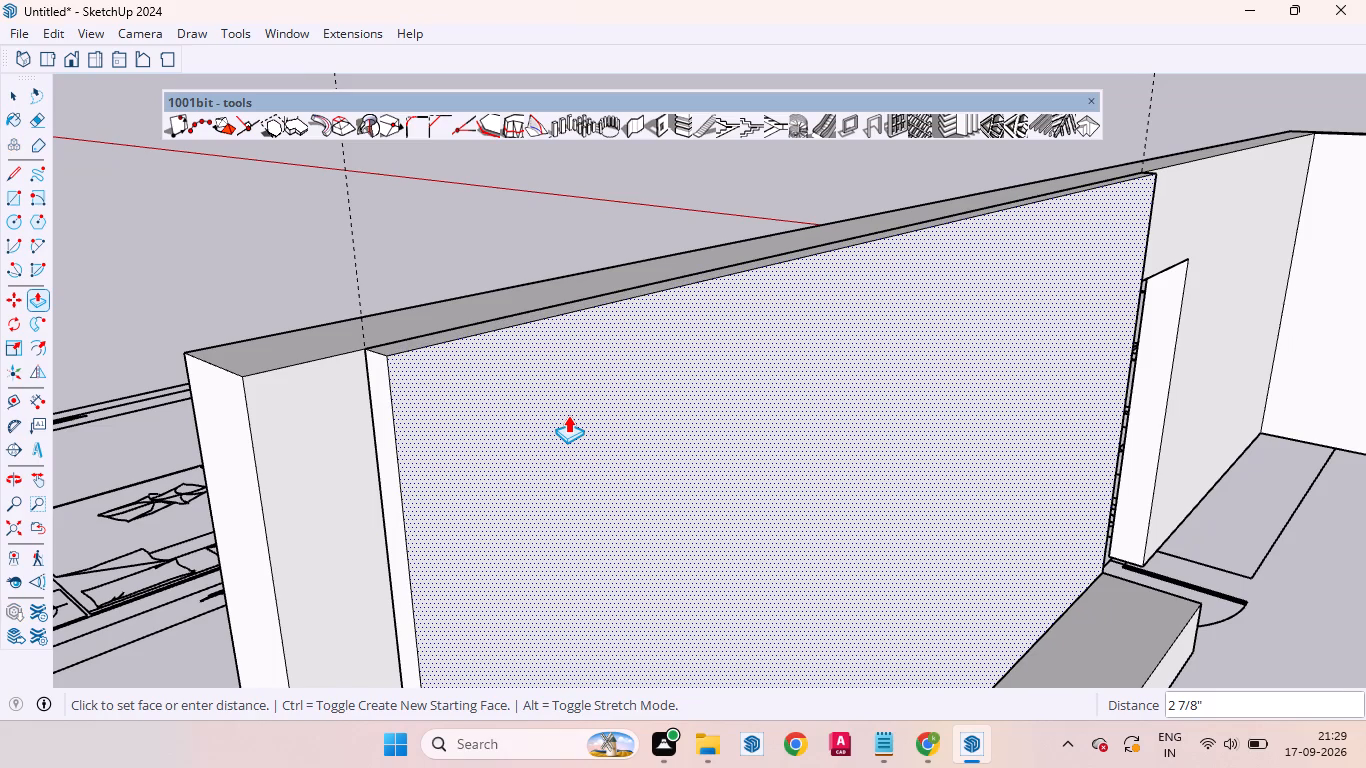
{"action": "key", "text": "1"}
{"action": "key", "text": "shift+quotedbl"}
{"action": "key", "text": "Return"}
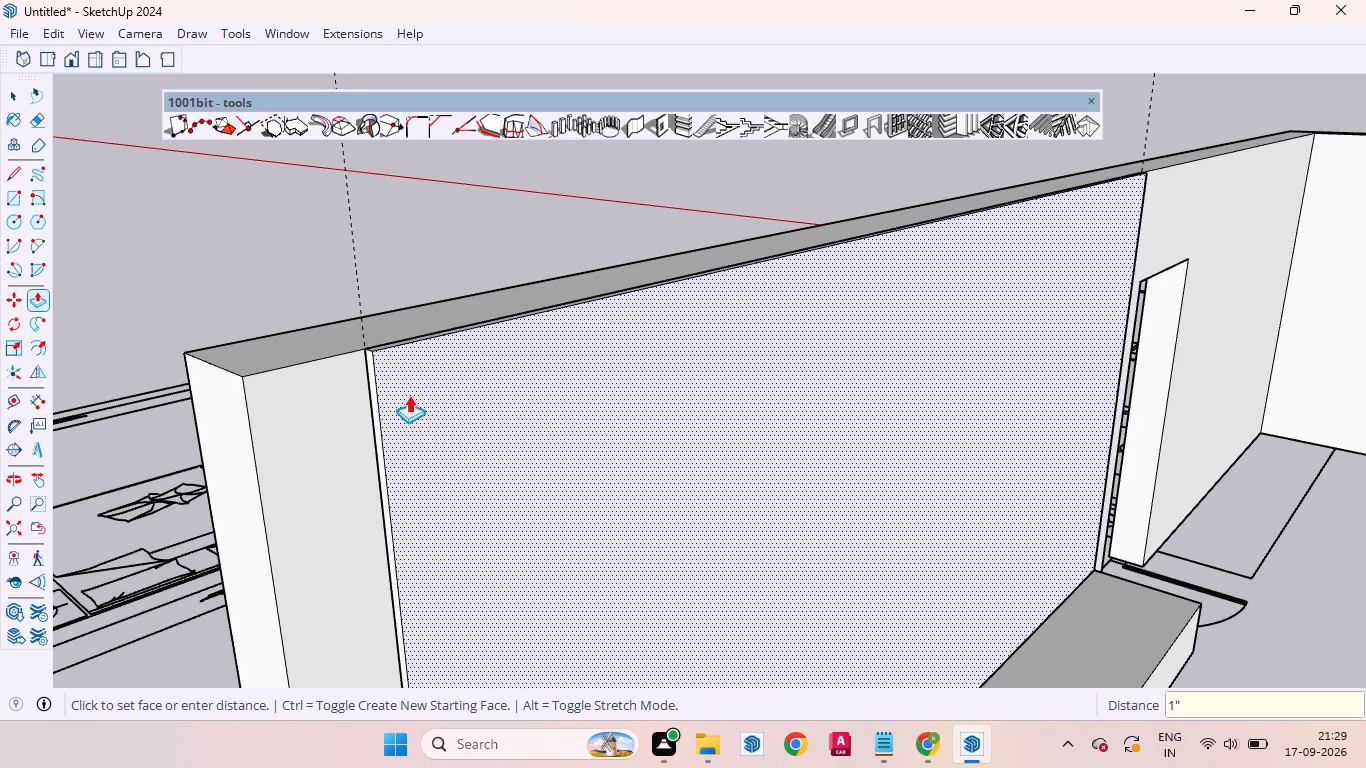
{"action": "scroll", "coordinate": [343, 376], "scroll_direction": "up", "scroll_amount": 4}
{"action": "middle_click_drag", "start_coordinate": [430, 403], "coordinate": [598, 416]}
{"action": "scroll", "coordinate": [448, 418], "scroll_direction": "up", "scroll_amount": 5}
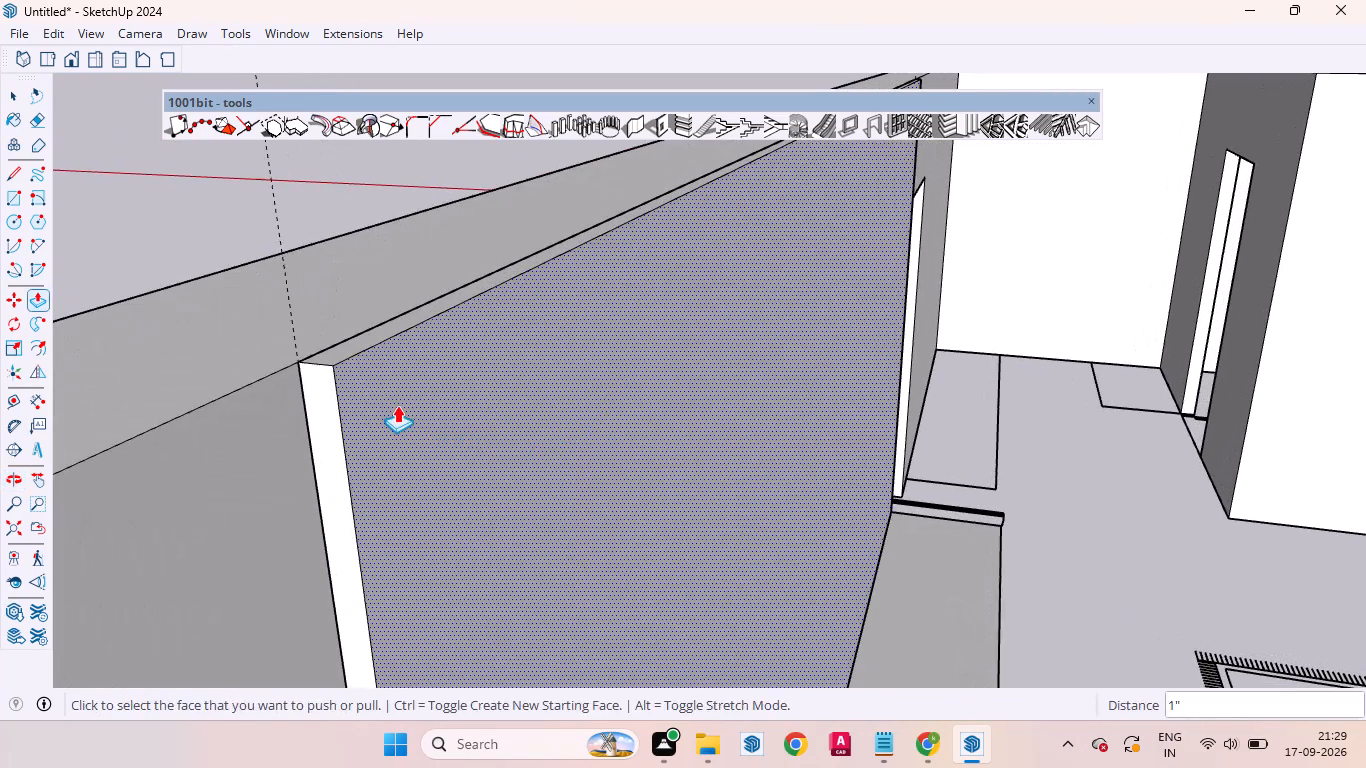
{"action": "scroll", "coordinate": [397, 405], "scroll_direction": "up", "scroll_amount": 1}
{"action": "scroll", "coordinate": [397, 405], "scroll_direction": "down", "scroll_amount": 1}
{"action": "key", "text": "Escape"}
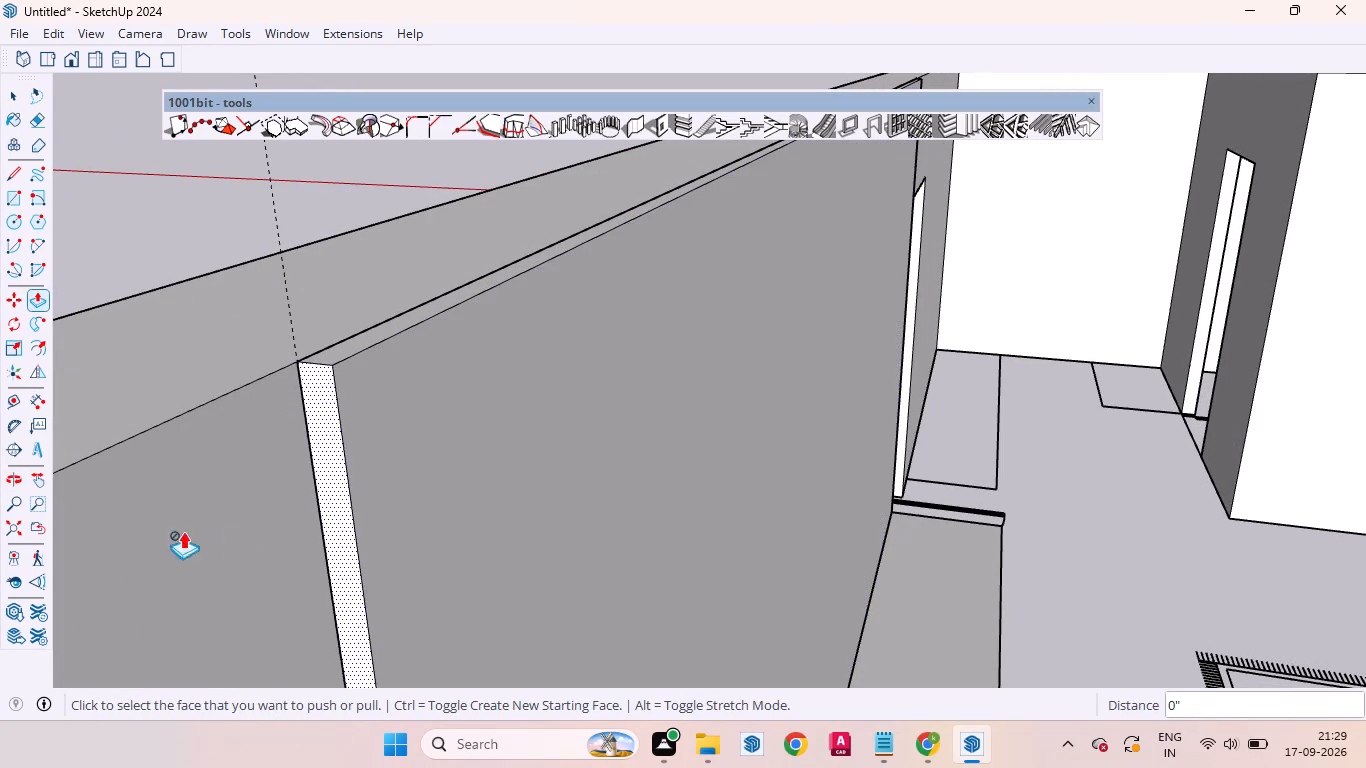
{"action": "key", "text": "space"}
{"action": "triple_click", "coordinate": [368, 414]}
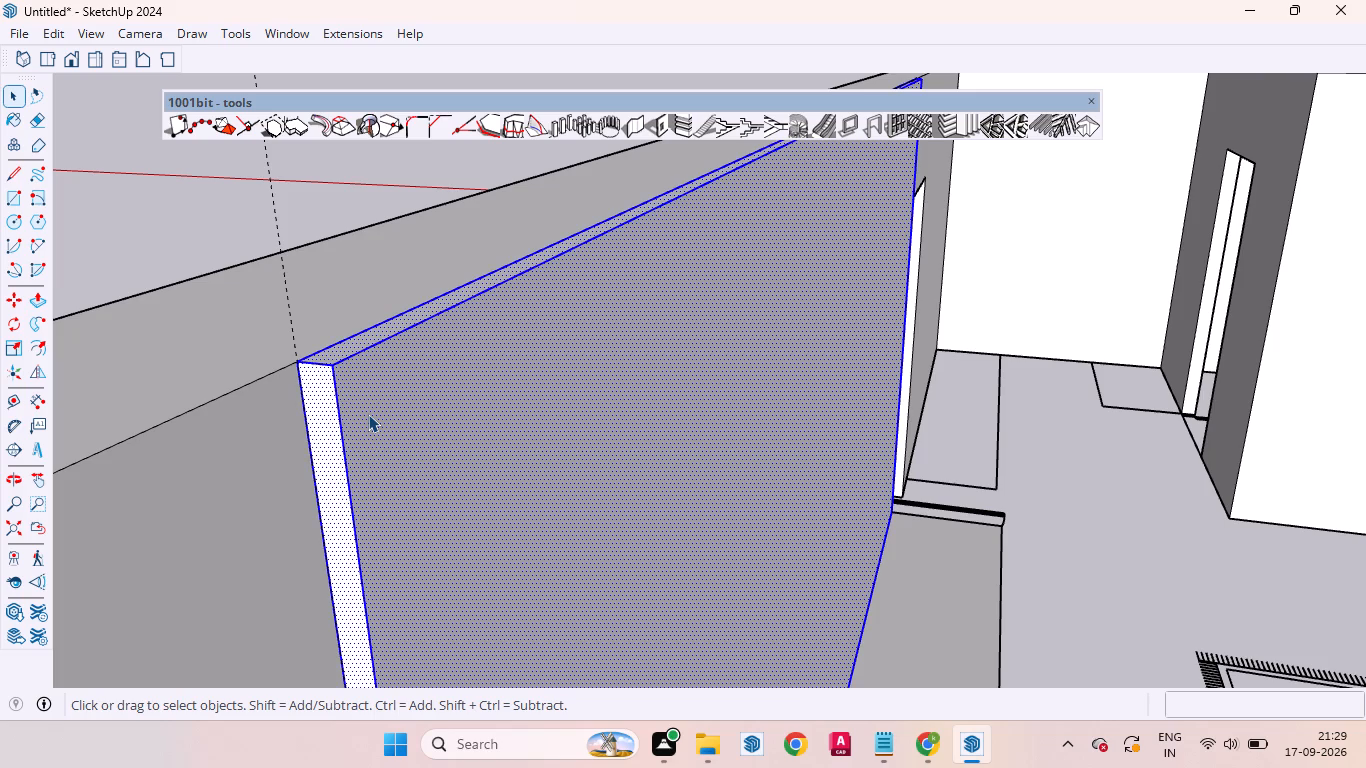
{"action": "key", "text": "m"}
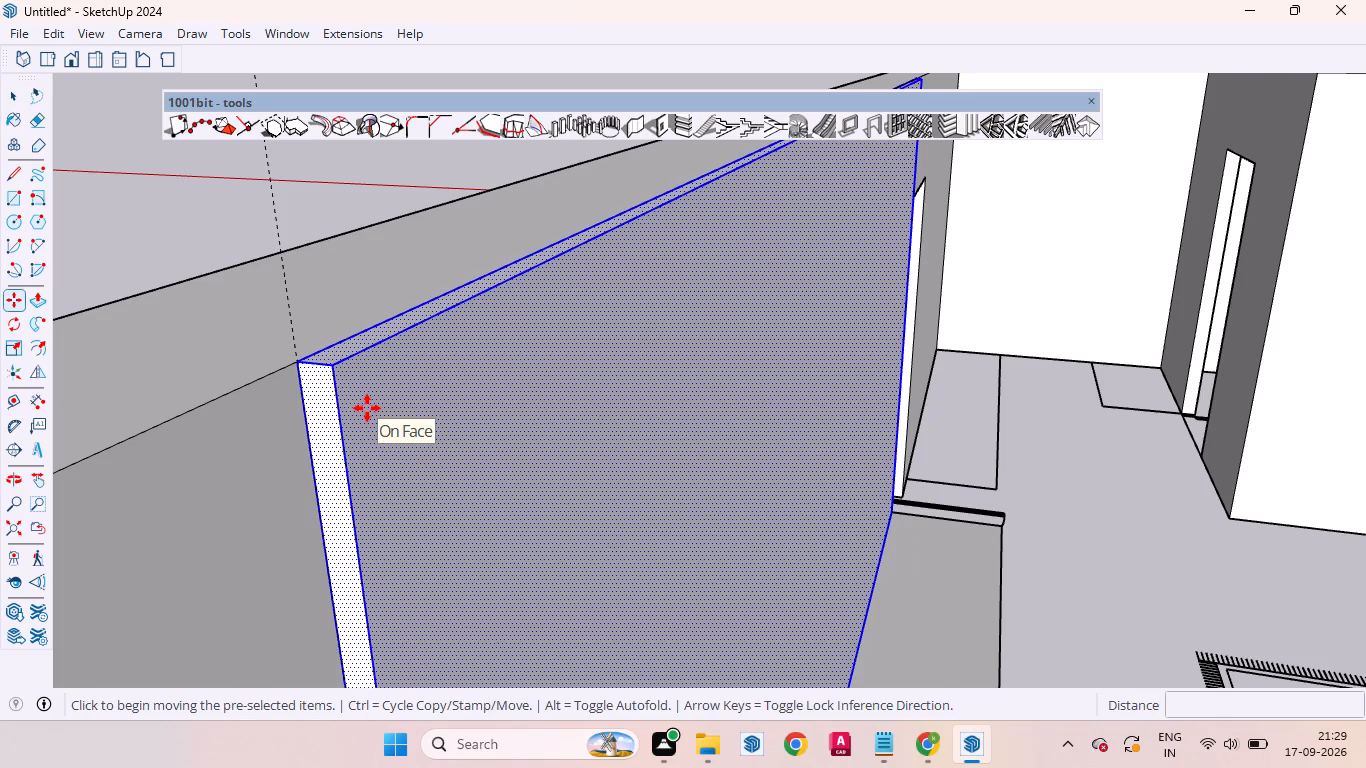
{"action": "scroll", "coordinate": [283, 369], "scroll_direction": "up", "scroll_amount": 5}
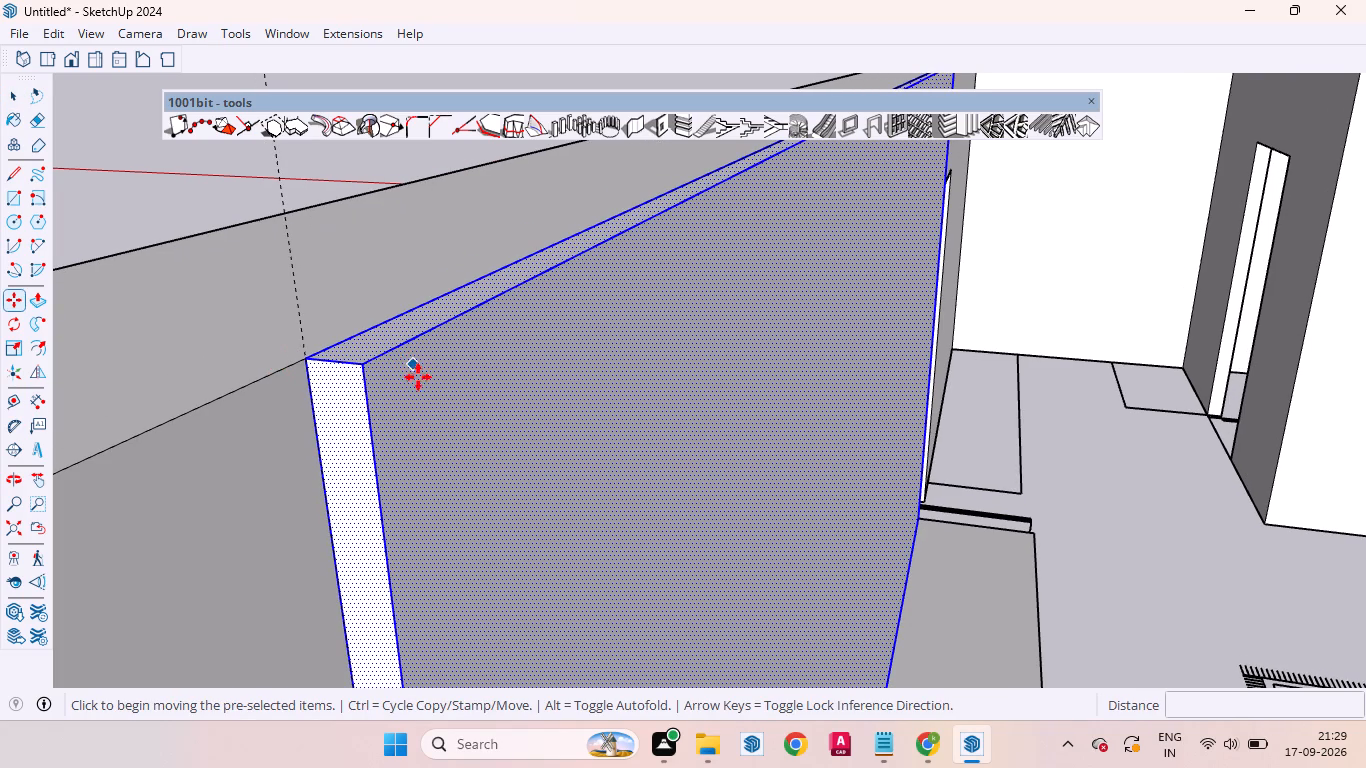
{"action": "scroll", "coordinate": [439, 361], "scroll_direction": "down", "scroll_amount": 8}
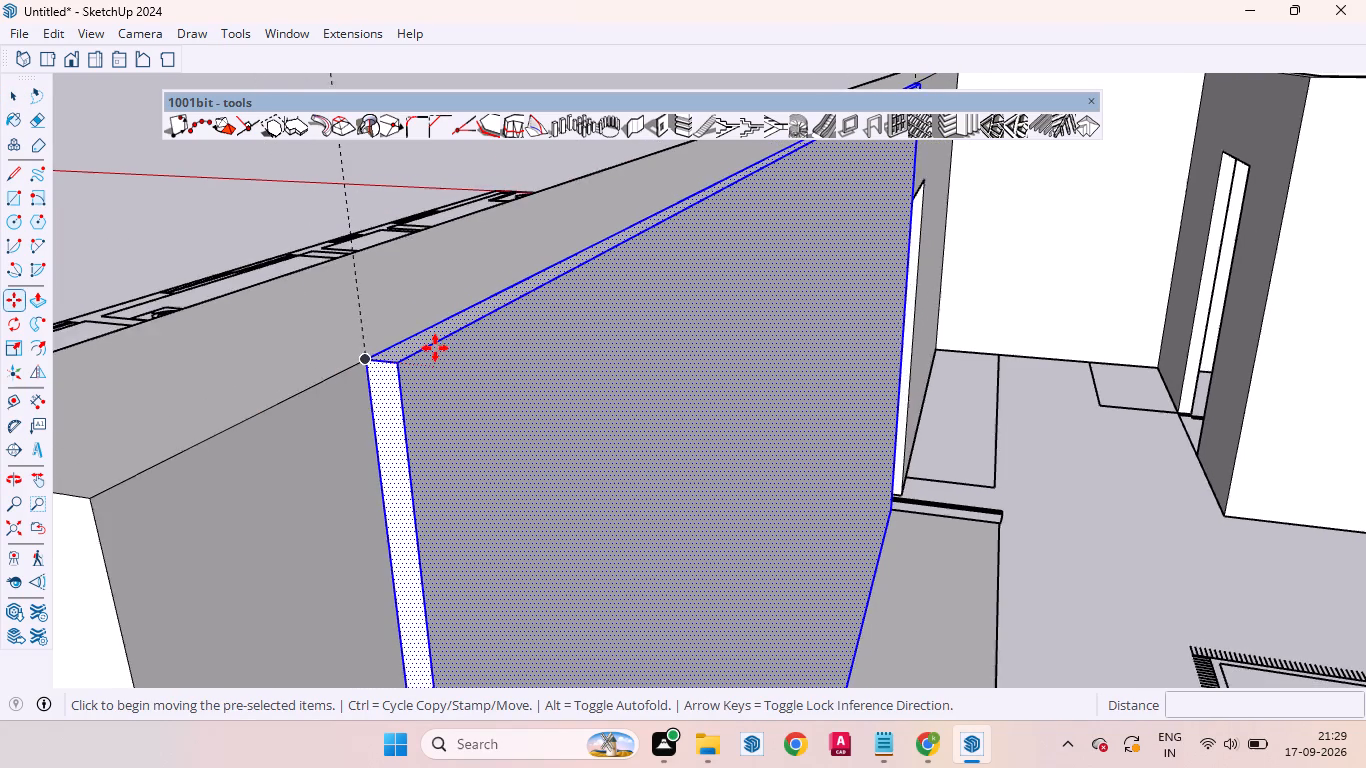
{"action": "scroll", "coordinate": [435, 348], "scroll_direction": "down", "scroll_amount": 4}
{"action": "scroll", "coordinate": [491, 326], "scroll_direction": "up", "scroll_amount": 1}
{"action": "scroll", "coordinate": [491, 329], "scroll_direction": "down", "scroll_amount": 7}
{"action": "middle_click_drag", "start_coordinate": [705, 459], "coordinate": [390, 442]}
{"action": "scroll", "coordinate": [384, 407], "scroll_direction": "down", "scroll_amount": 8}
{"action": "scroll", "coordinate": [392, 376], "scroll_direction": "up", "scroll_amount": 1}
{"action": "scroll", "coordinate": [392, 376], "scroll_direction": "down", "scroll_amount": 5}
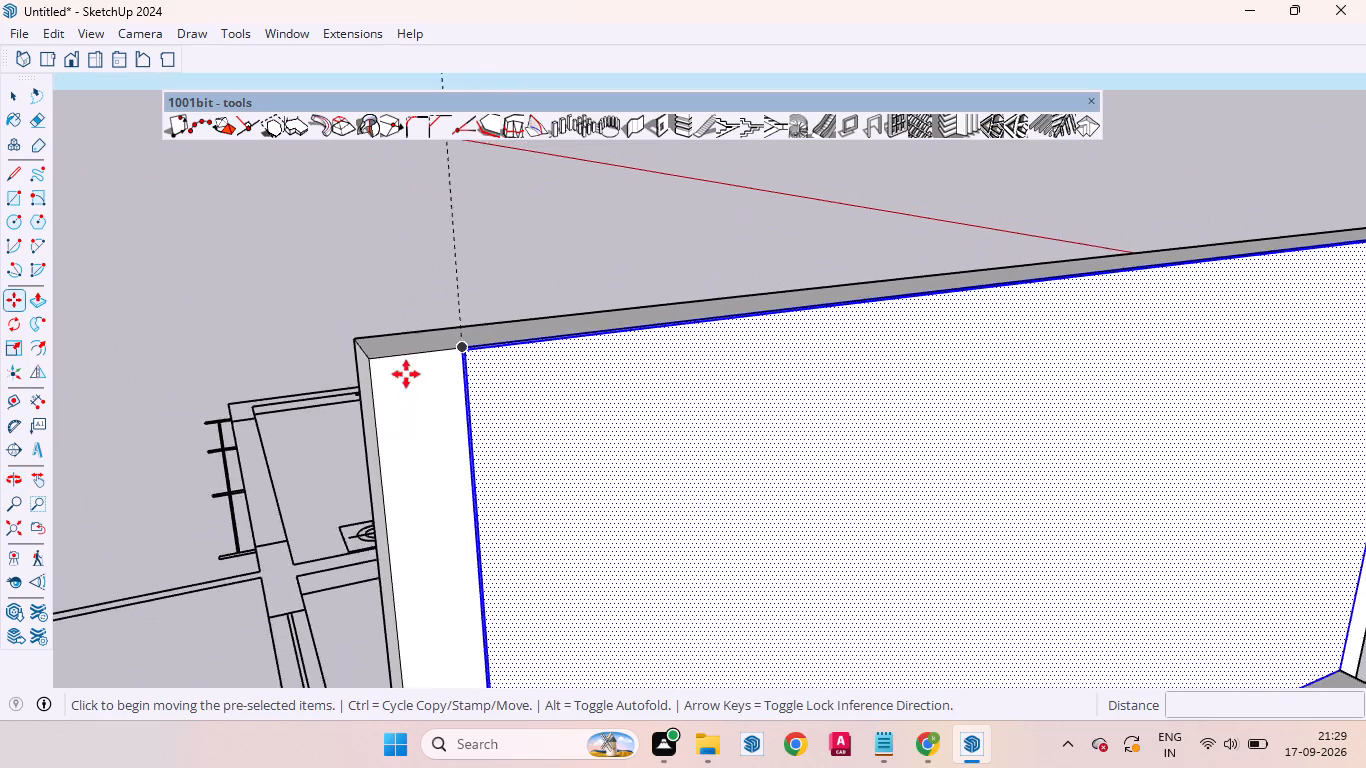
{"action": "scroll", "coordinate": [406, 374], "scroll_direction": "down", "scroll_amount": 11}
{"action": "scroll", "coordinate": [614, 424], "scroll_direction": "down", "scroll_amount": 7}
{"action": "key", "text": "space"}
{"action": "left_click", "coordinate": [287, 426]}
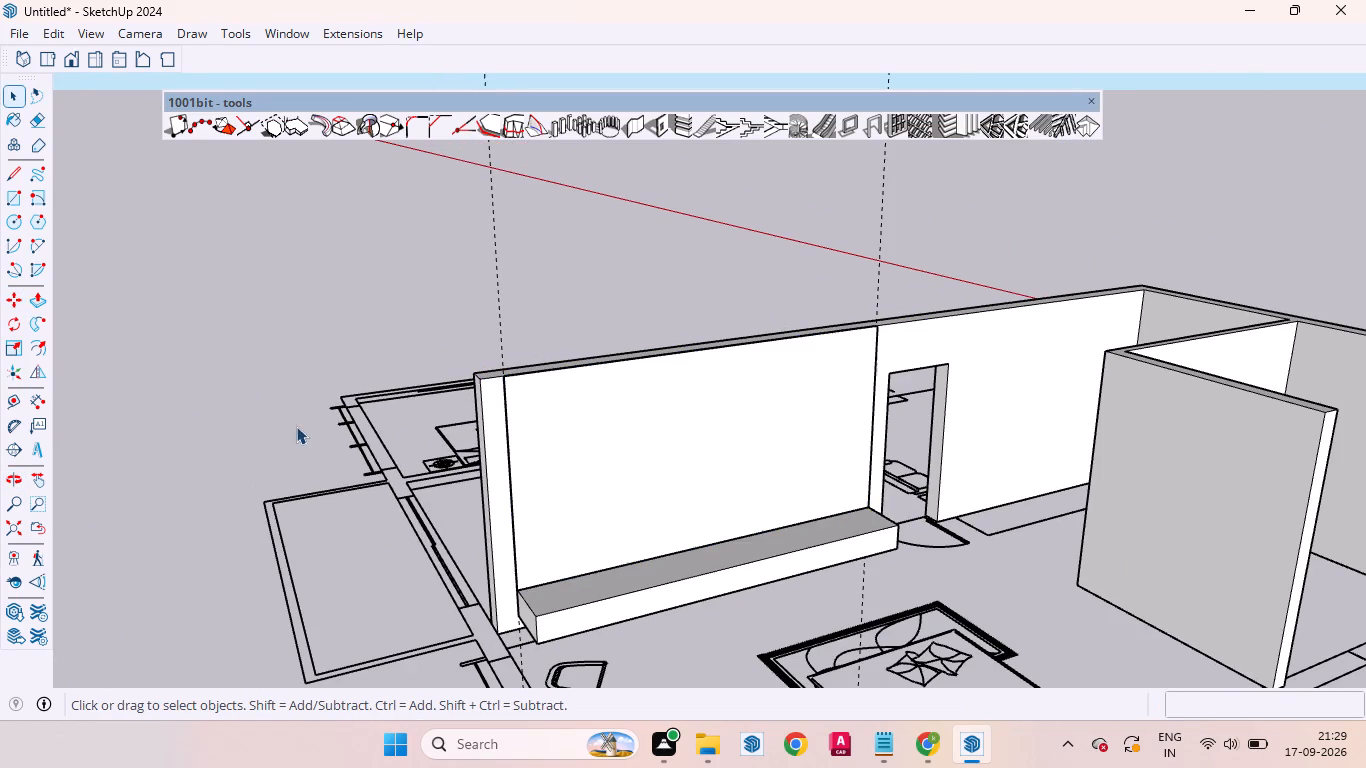
Make the whole back panel, with all its faces and edges, into a group.
{"action": "double_click", "coordinate": [620, 445]}
{"action": "scroll", "coordinate": [584, 411], "scroll_direction": "up", "scroll_amount": 5}
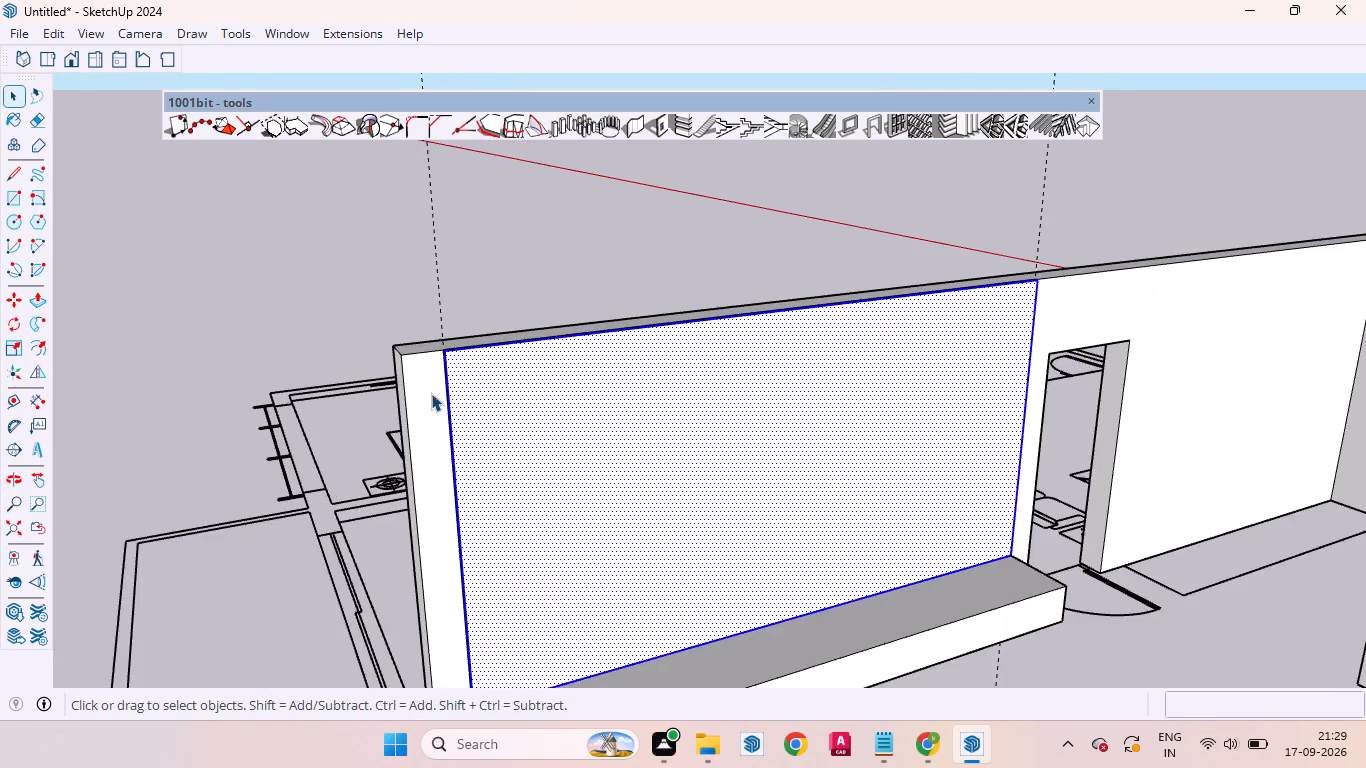
{"action": "scroll", "coordinate": [431, 393], "scroll_direction": "up", "scroll_amount": 1}
{"action": "middle_click_drag", "start_coordinate": [431, 393], "coordinate": [541, 472]}
{"action": "scroll", "coordinate": [631, 480], "scroll_direction": "up", "scroll_amount": 6}
{"action": "scroll", "coordinate": [477, 420], "scroll_direction": "up", "scroll_amount": 6}
{"action": "double_click", "coordinate": [501, 449]}
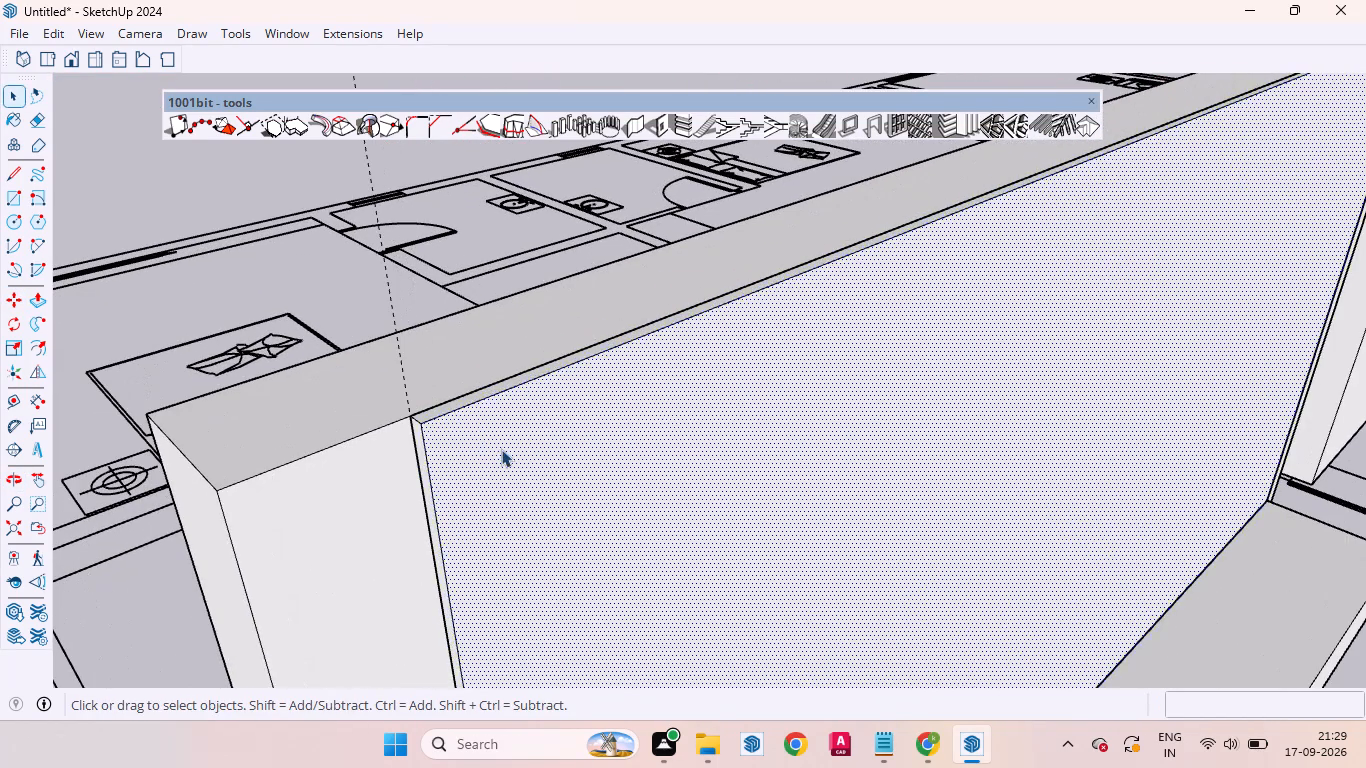
{"action": "left_click", "coordinate": [501, 449]}
{"action": "right_click", "coordinate": [501, 449]}
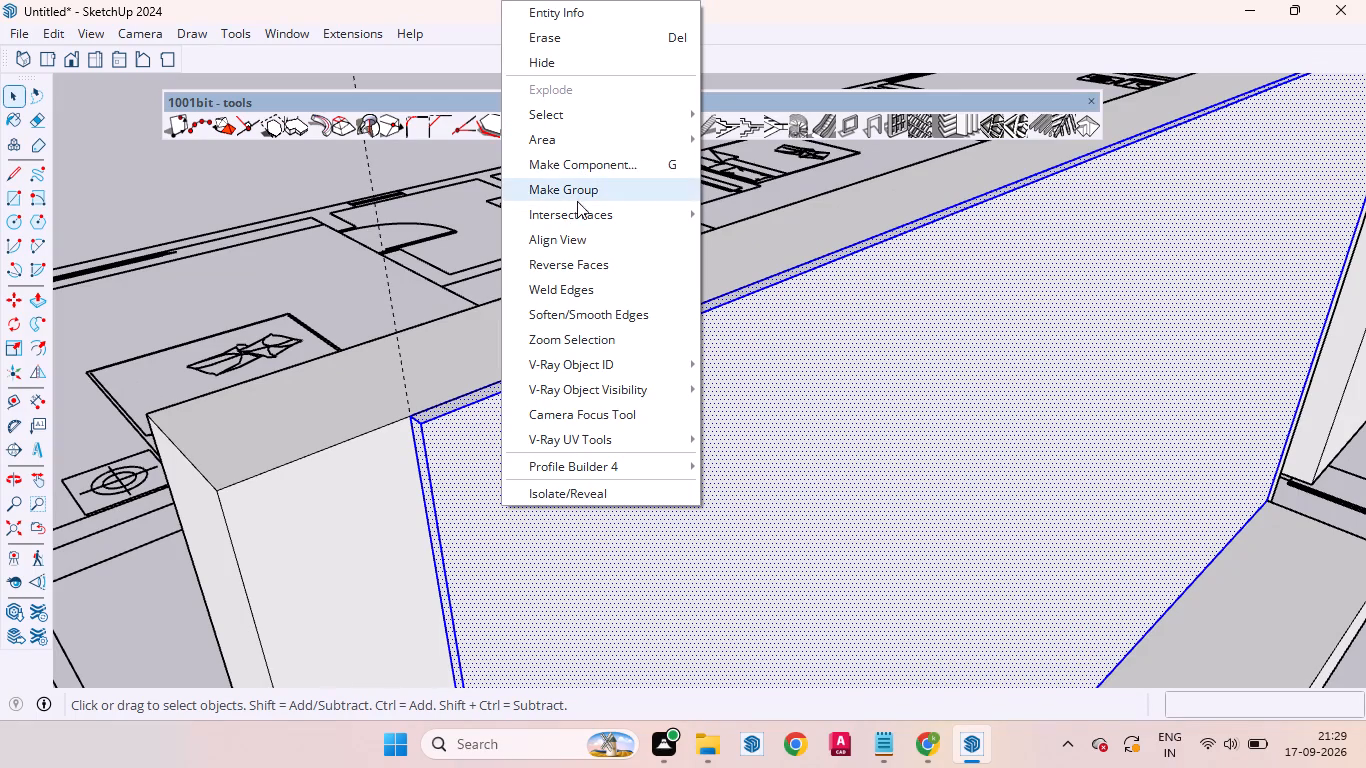
{"action": "left_click", "coordinate": [580, 189]}
Move the back panel group 1 mm away from the partition face along the red axis, and deselect it.
{"action": "scroll", "coordinate": [433, 400], "scroll_direction": "up", "scroll_amount": 13}
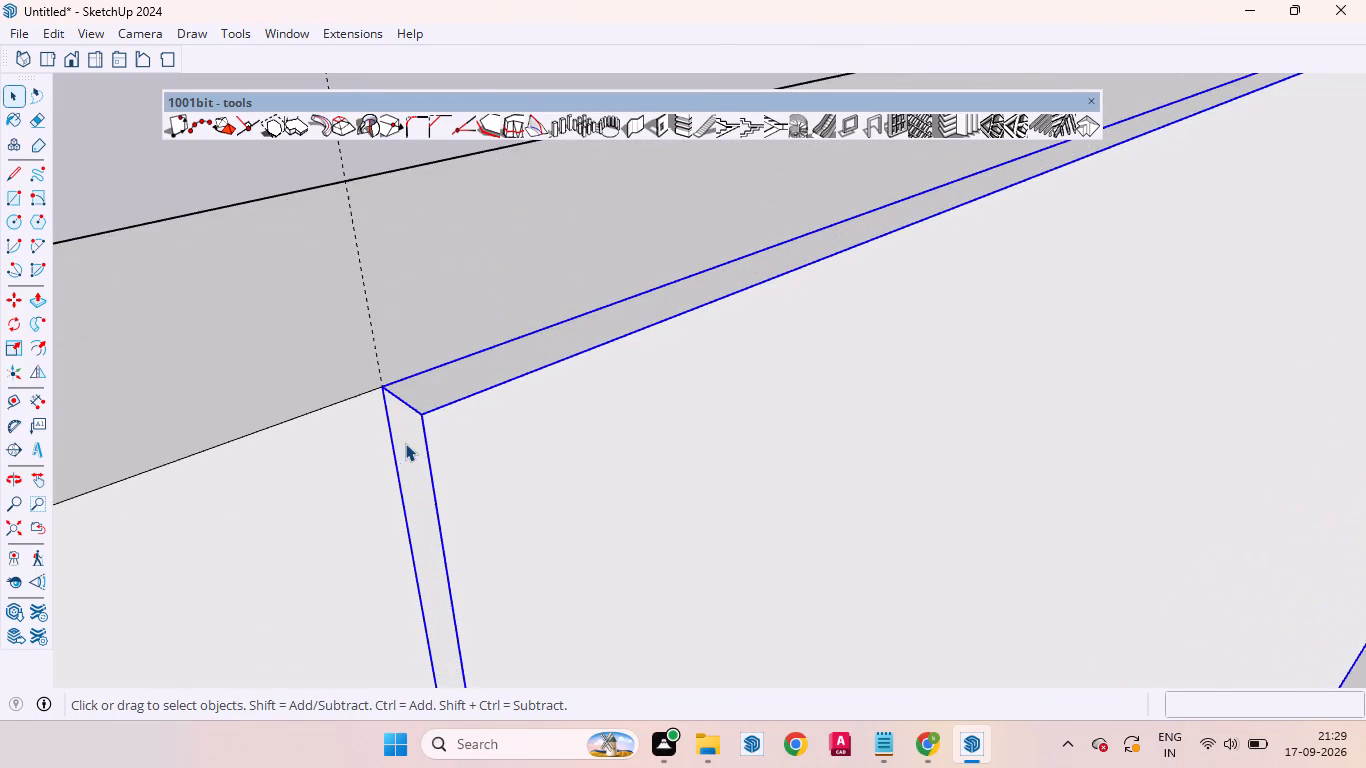
{"action": "scroll", "coordinate": [387, 383], "scroll_direction": "up", "scroll_amount": 7}
{"action": "key", "text": "m"}
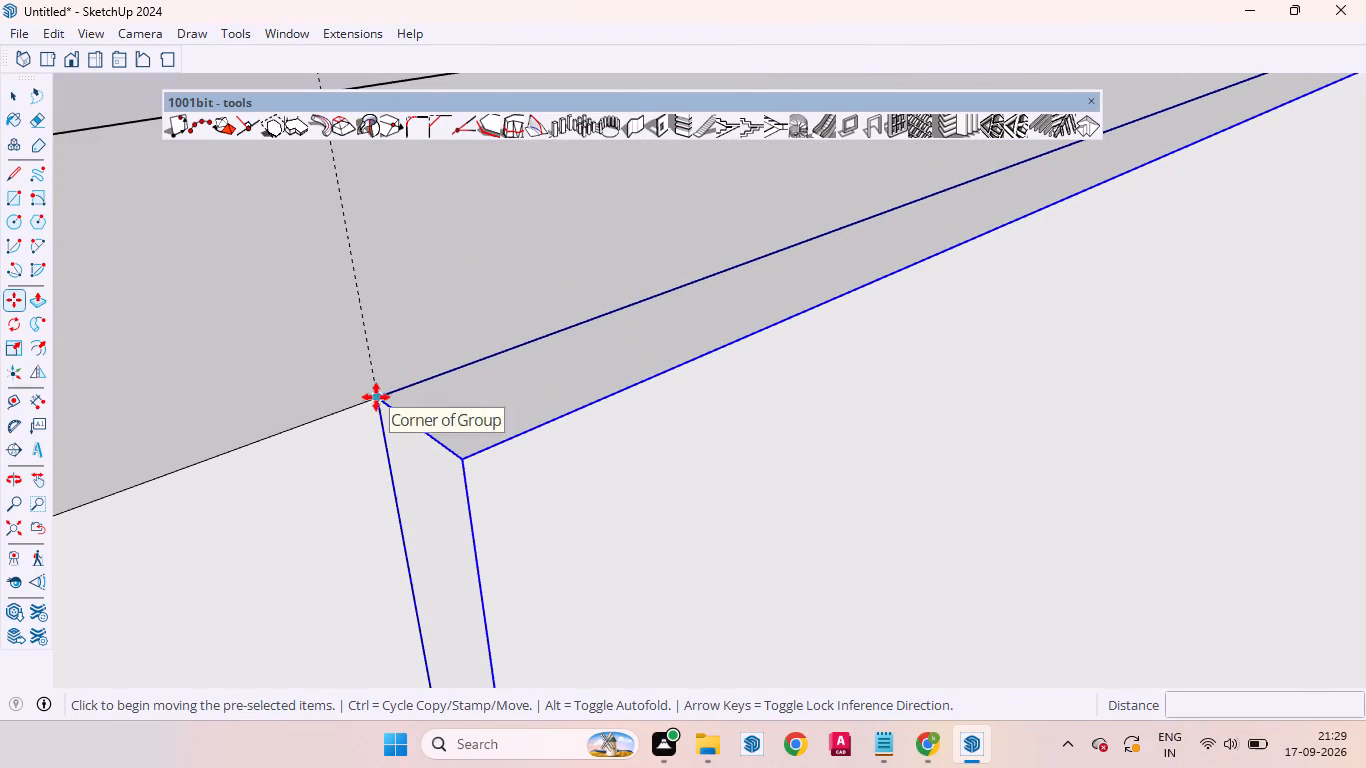
{"action": "left_click", "coordinate": [372, 397]}
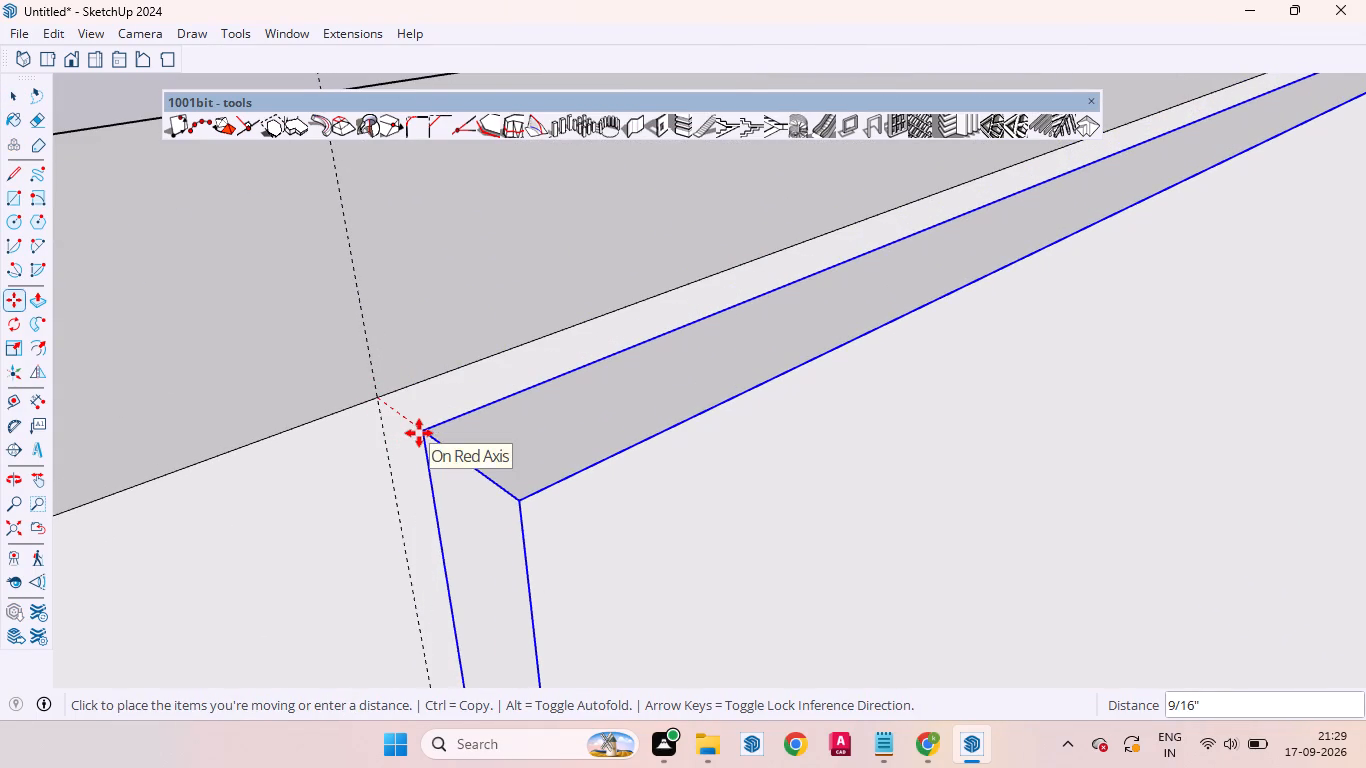
{"action": "type", "text": "1mm"}
{"action": "key", "text": "Return"}
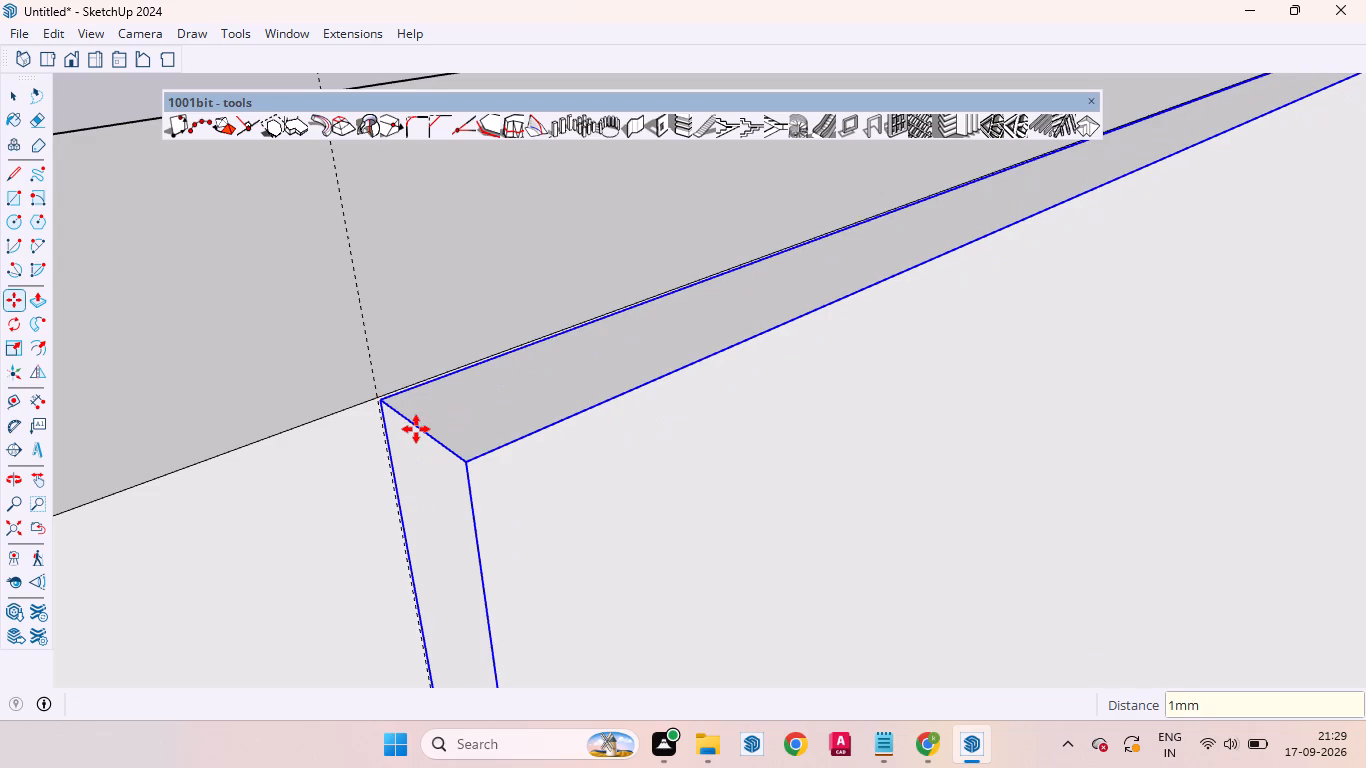
{"action": "scroll", "coordinate": [396, 363], "scroll_direction": "down", "scroll_amount": 7}
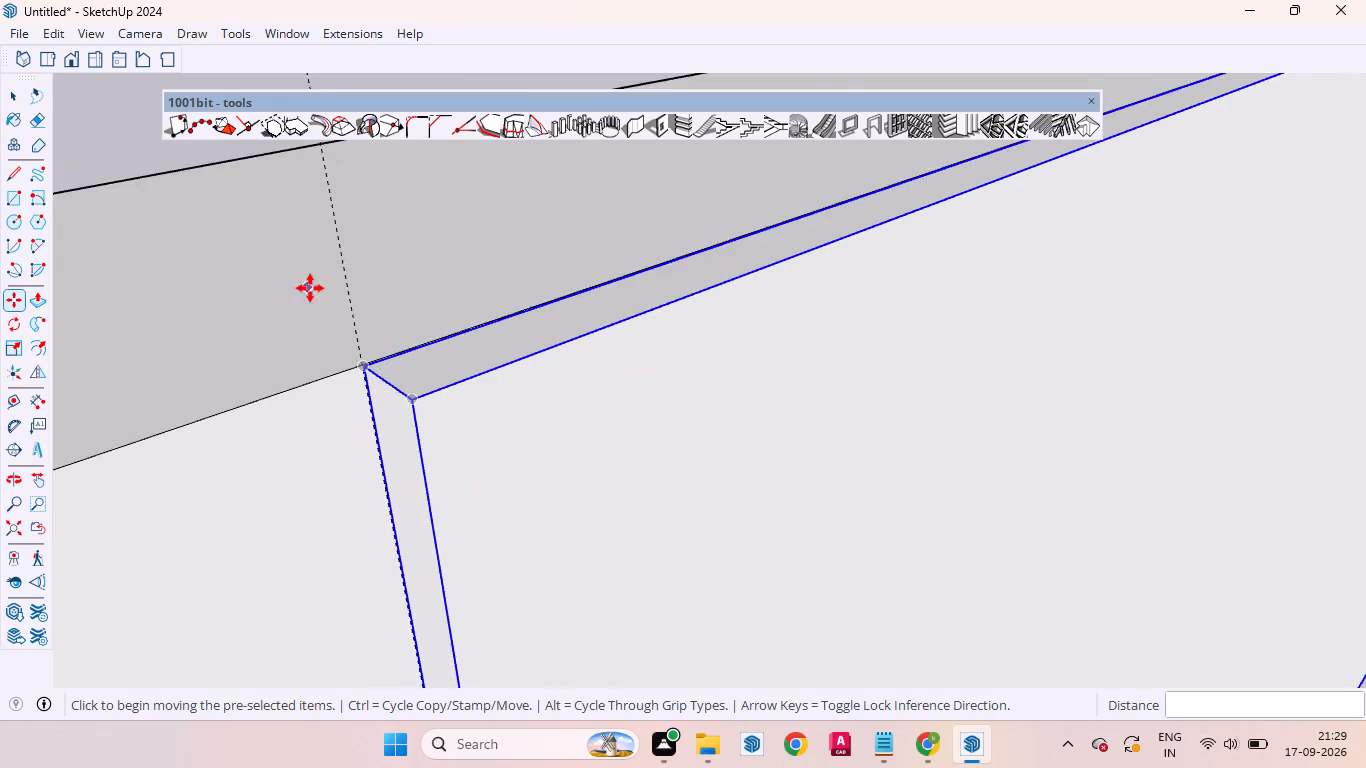
{"action": "scroll", "coordinate": [310, 288], "scroll_direction": "down", "scroll_amount": 20}
{"action": "scroll", "coordinate": [310, 288], "scroll_direction": "down", "scroll_amount": 16}
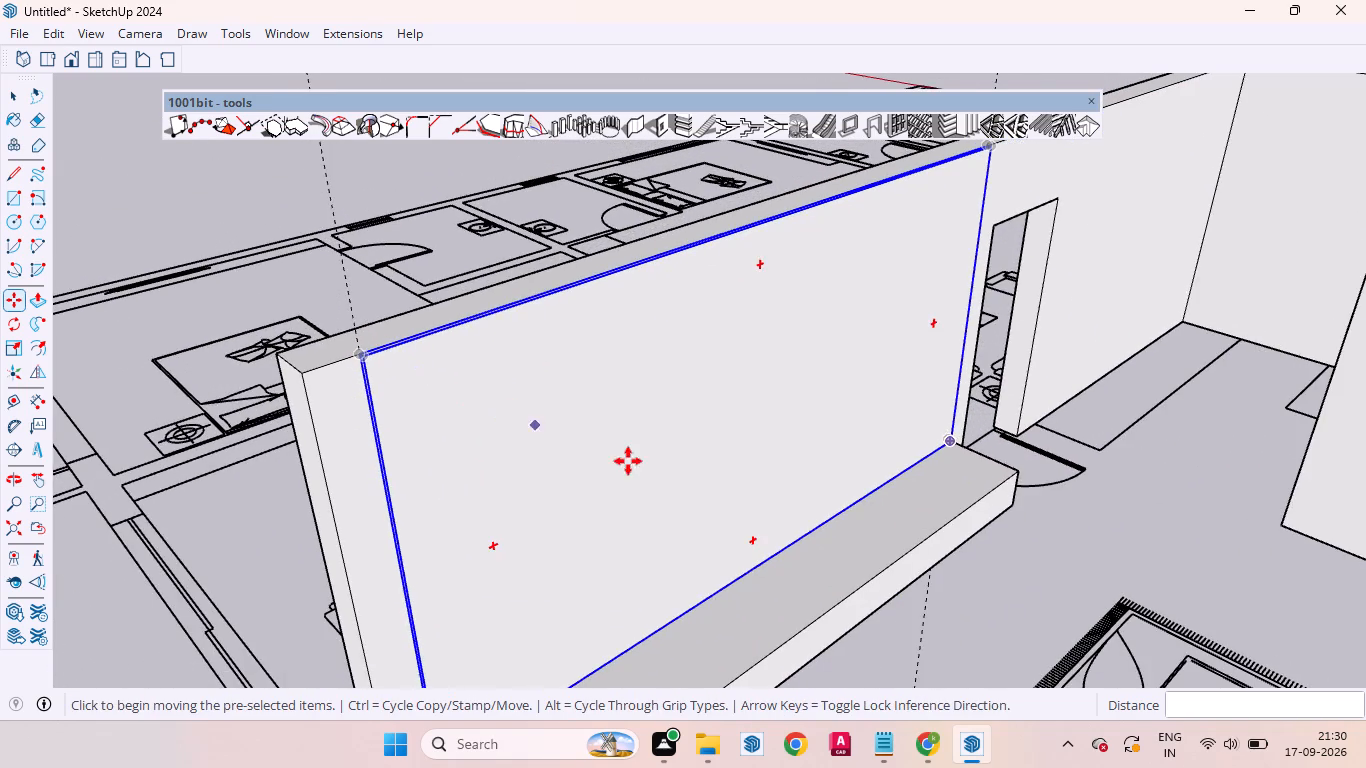
{"action": "middle_click_drag", "start_coordinate": [845, 519], "coordinate": [491, 362]}
{"action": "key", "text": "space"}
{"action": "scroll", "coordinate": [598, 402], "scroll_direction": "down", "scroll_amount": 12}
{"action": "left_click", "coordinate": [402, 320]}
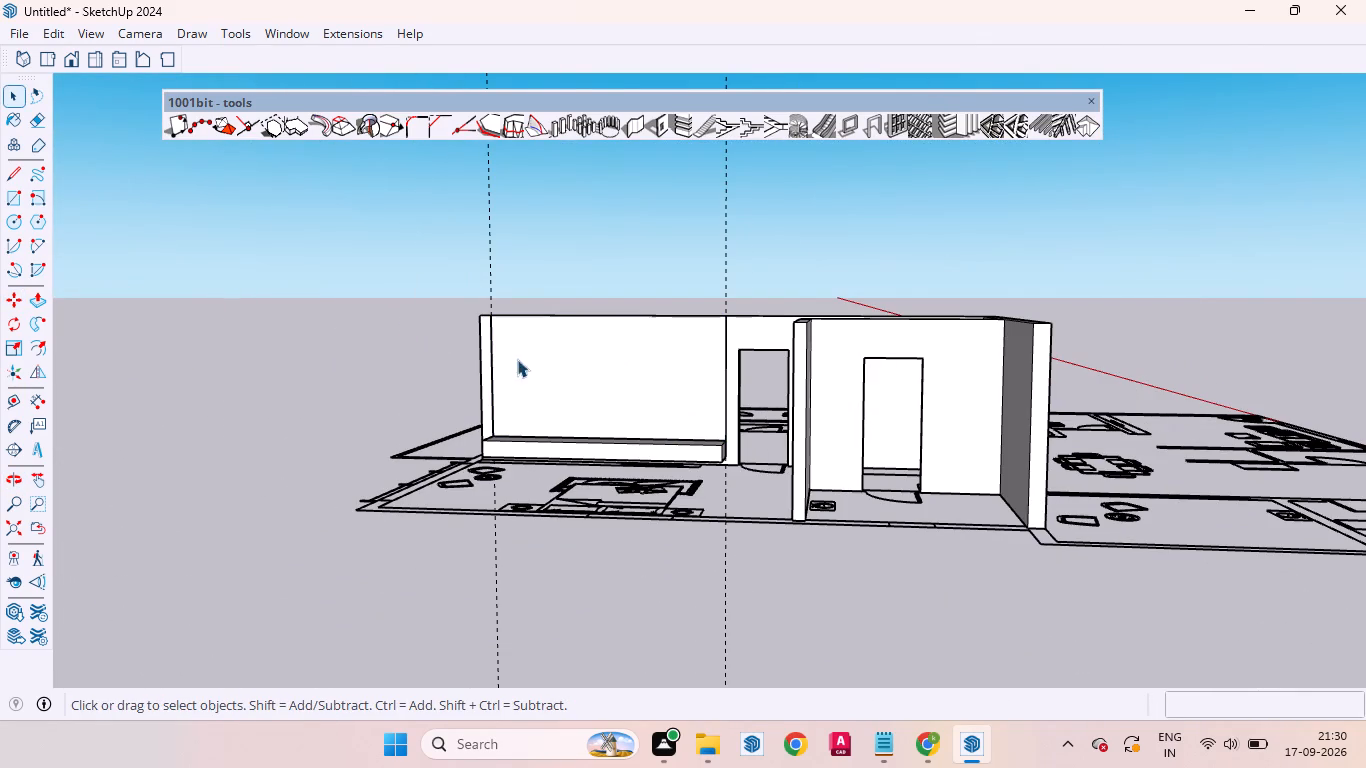
{"action": "scroll", "coordinate": [542, 389], "scroll_direction": "up", "scroll_amount": 7}
{"action": "scroll", "coordinate": [437, 406], "scroll_direction": "up", "scroll_amount": 2}
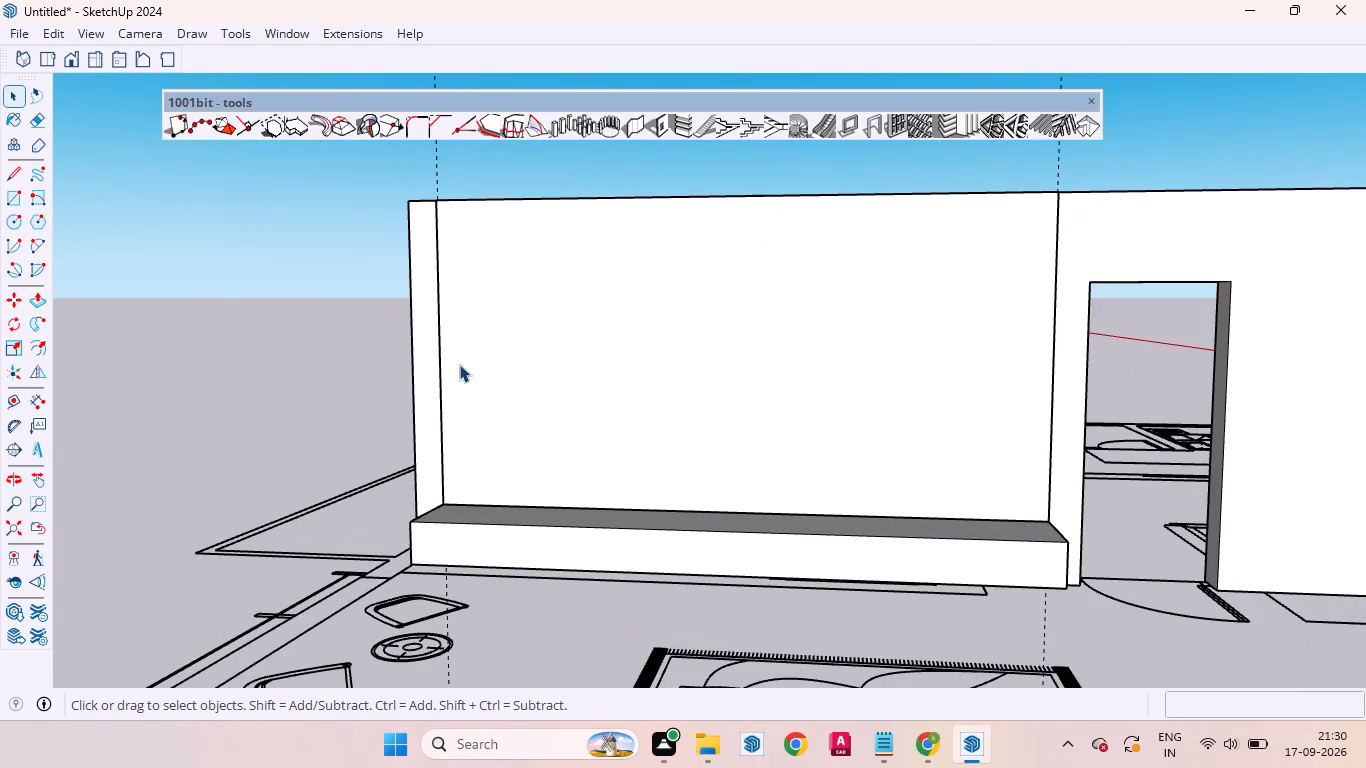
Place a vertical guide on the back panel 18 mm in from its side edge farthest from the doorway.
{"action": "scroll", "coordinate": [367, 335], "scroll_direction": "down", "scroll_amount": 6}
{"action": "middle_click_drag", "start_coordinate": [443, 358], "coordinate": [604, 412]}
{"action": "scroll", "coordinate": [503, 333], "scroll_direction": "up", "scroll_amount": 5}
{"action": "scroll", "coordinate": [308, 301], "scroll_direction": "down", "scroll_amount": 4}
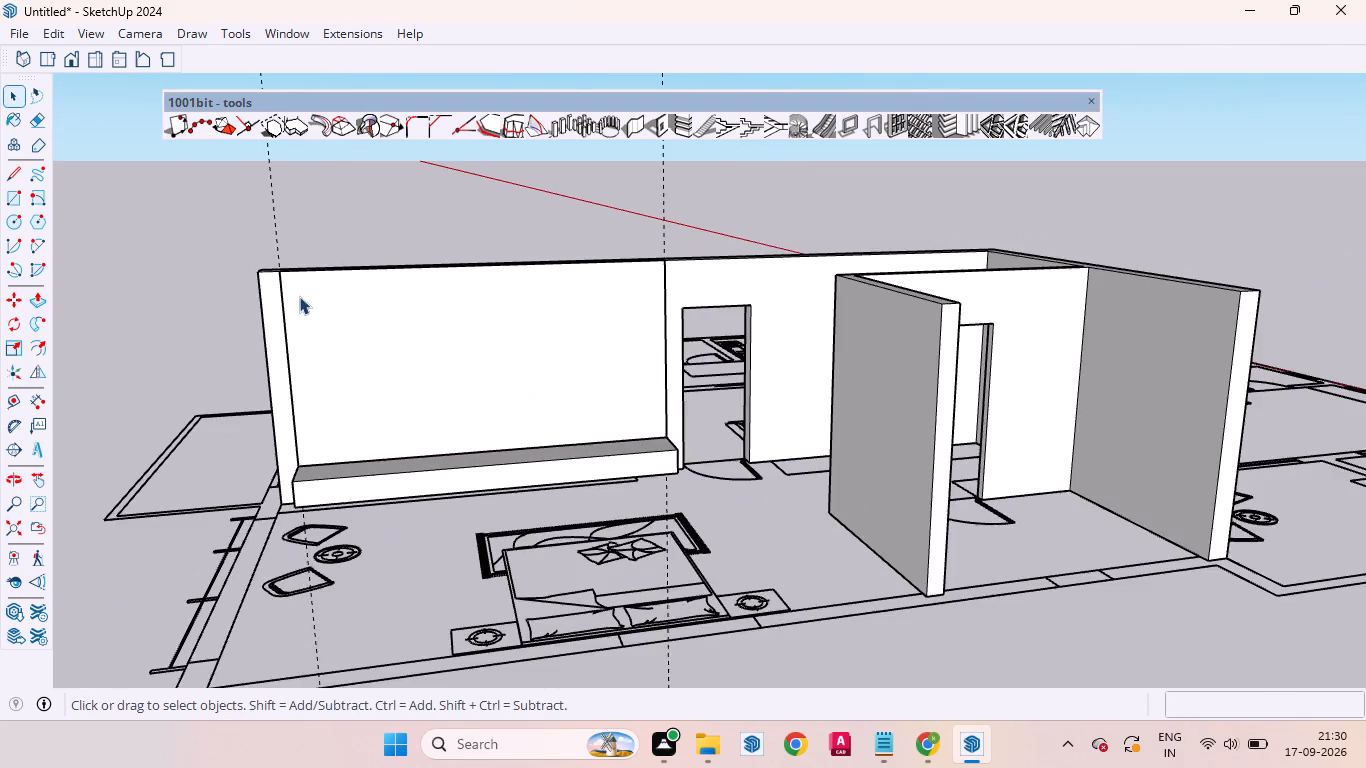
{"action": "scroll", "coordinate": [298, 291], "scroll_direction": "up", "scroll_amount": 4}
{"action": "scroll", "coordinate": [291, 306], "scroll_direction": "down", "scroll_amount": 5}
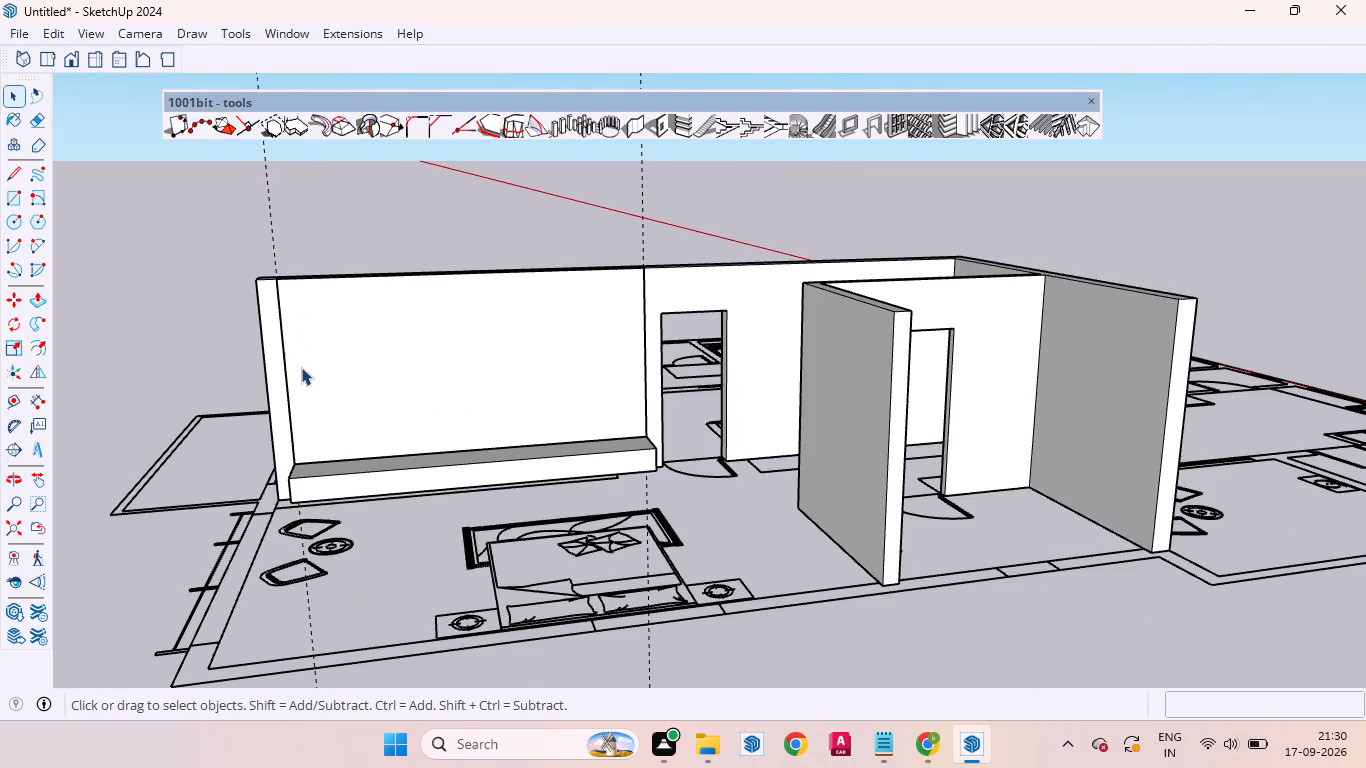
{"action": "scroll", "coordinate": [311, 407], "scroll_direction": "up", "scroll_amount": 5}
{"action": "middle_click_drag", "start_coordinate": [382, 284], "coordinate": [337, 420]}
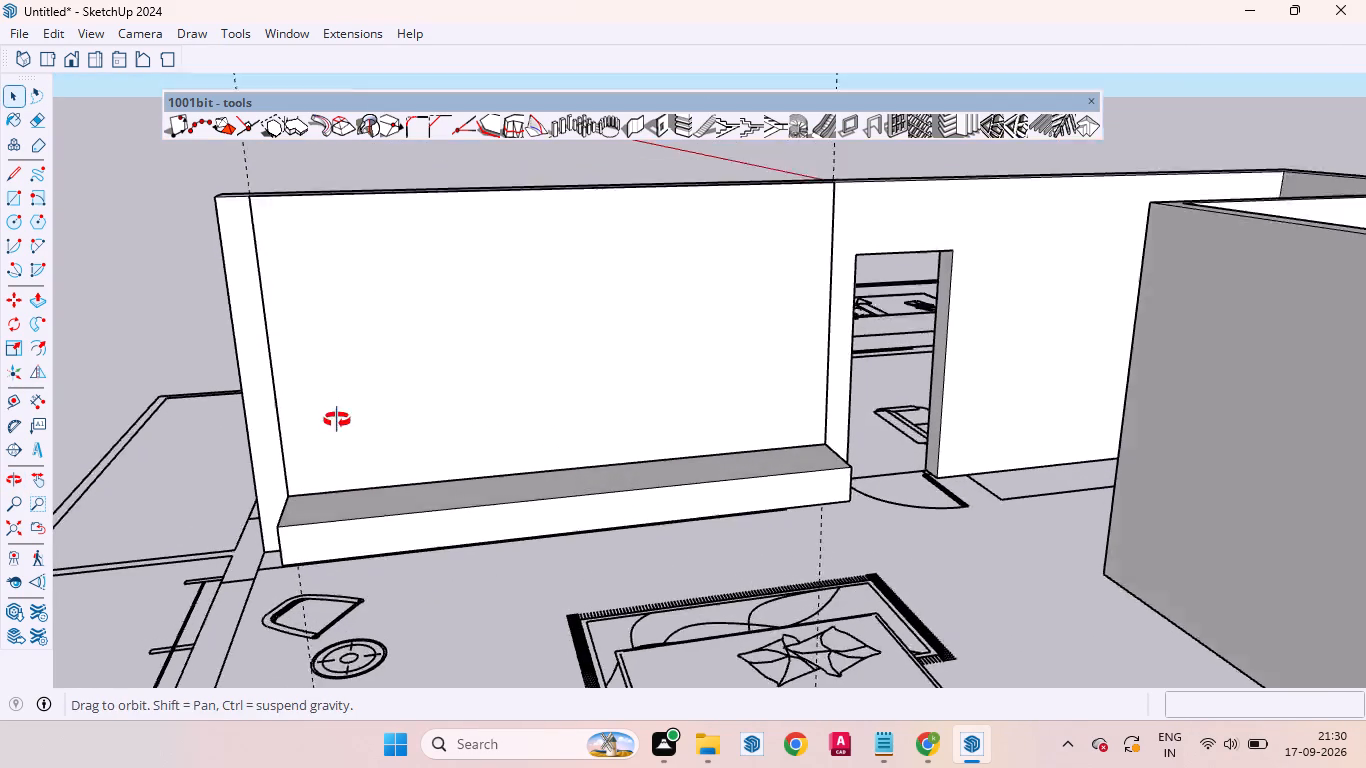
{"action": "middle_click_drag", "start_coordinate": [337, 420], "coordinate": [329, 460]}
{"action": "scroll", "coordinate": [242, 292], "scroll_direction": "up", "scroll_amount": 6}
{"action": "key", "text": "t"}
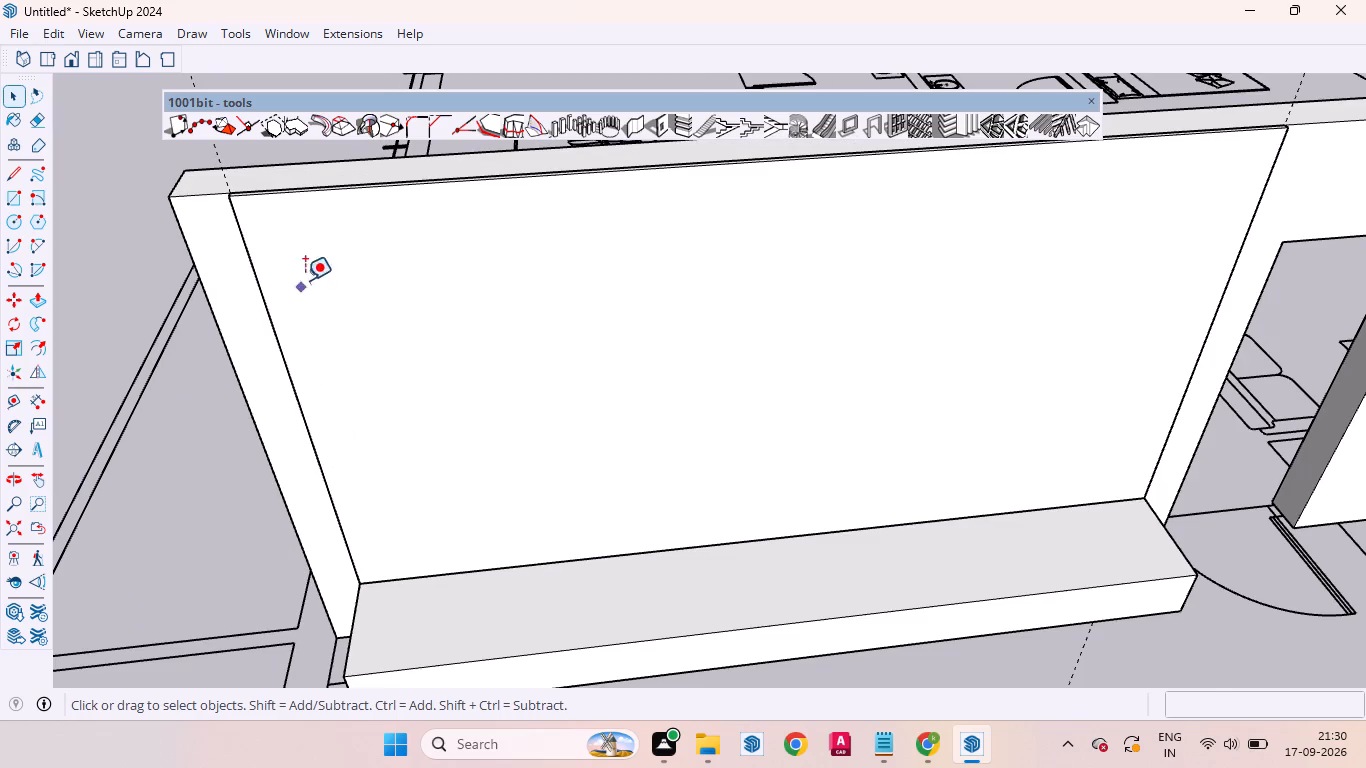
{"action": "left_click", "coordinate": [265, 298]}
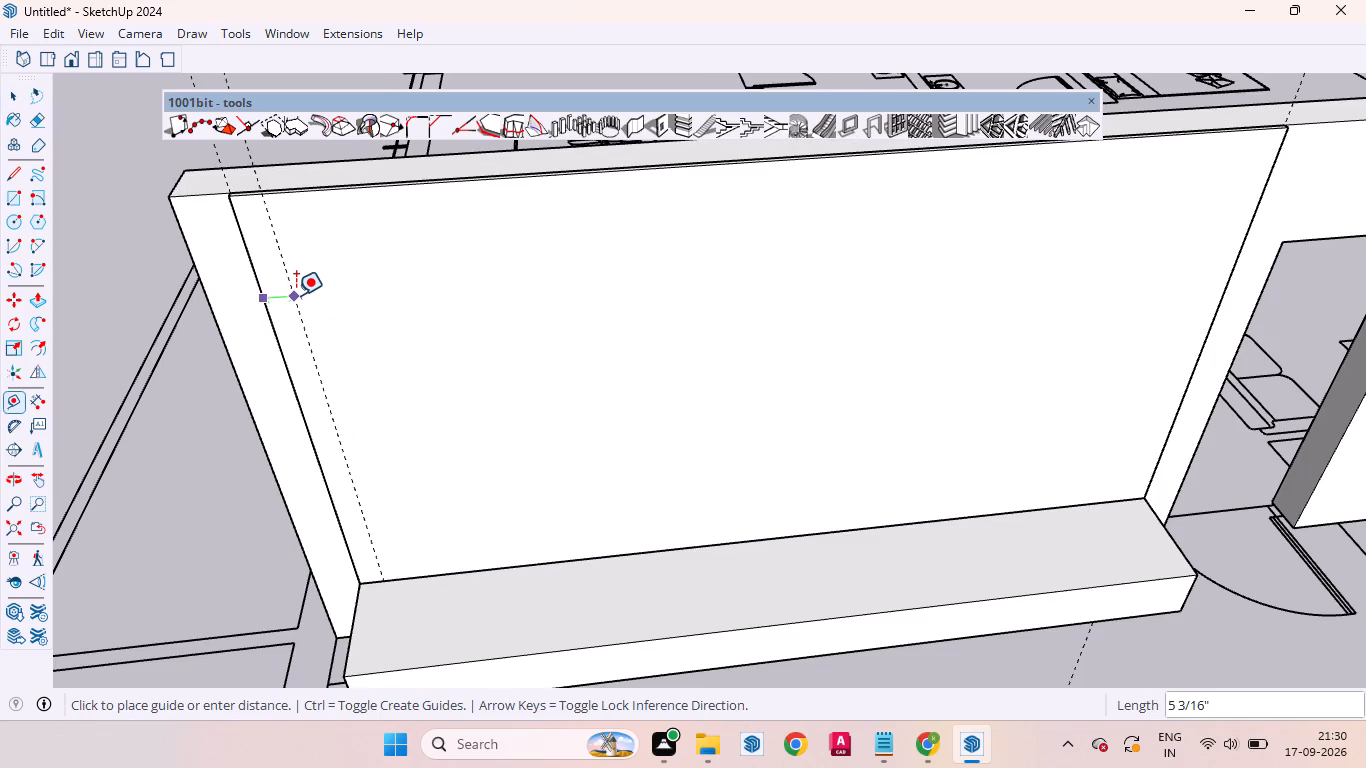
{"action": "type", "text": "18mm"}
{"action": "key", "text": "Return"}
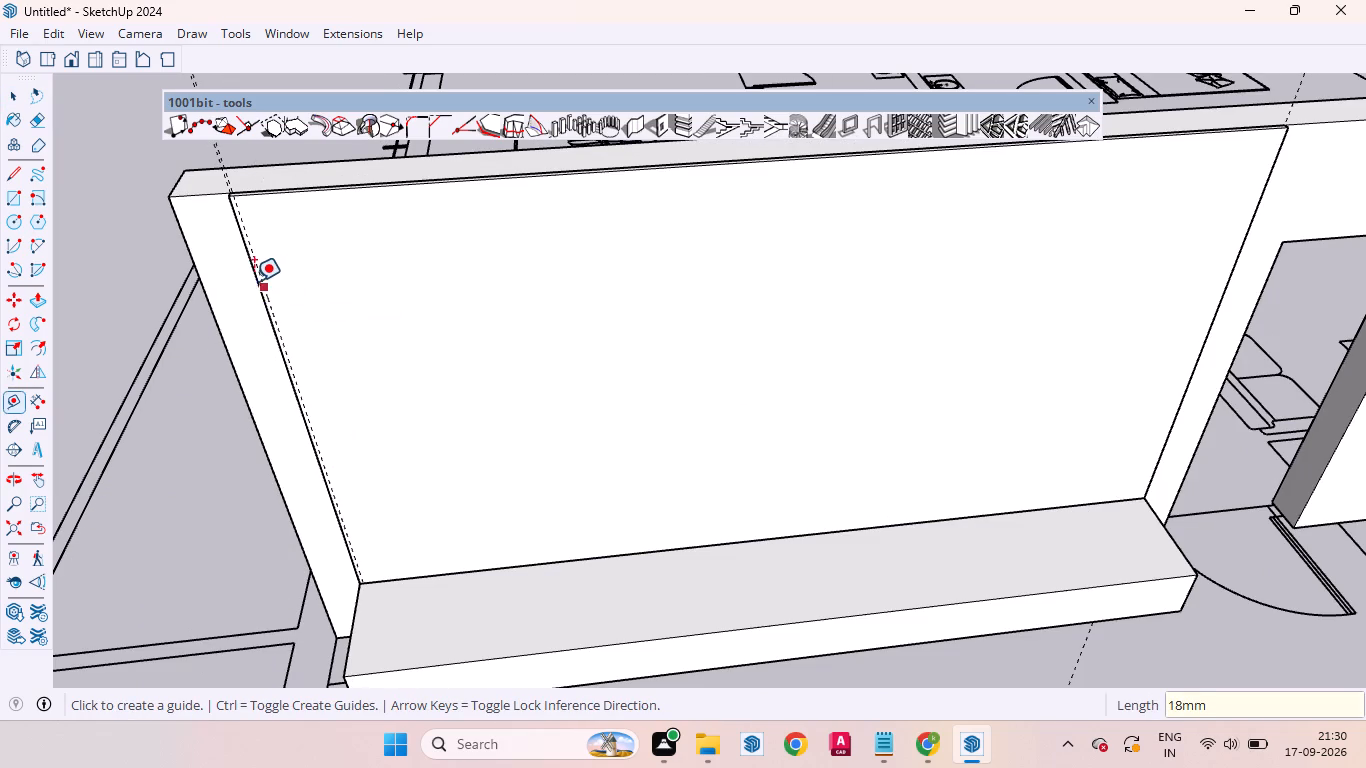
Draw an 18 mm wide, 7' 6" high rectangle between the back panel's side edge and the guide, down to the low box.
{"action": "scroll", "coordinate": [214, 207], "scroll_direction": "up", "scroll_amount": 14}
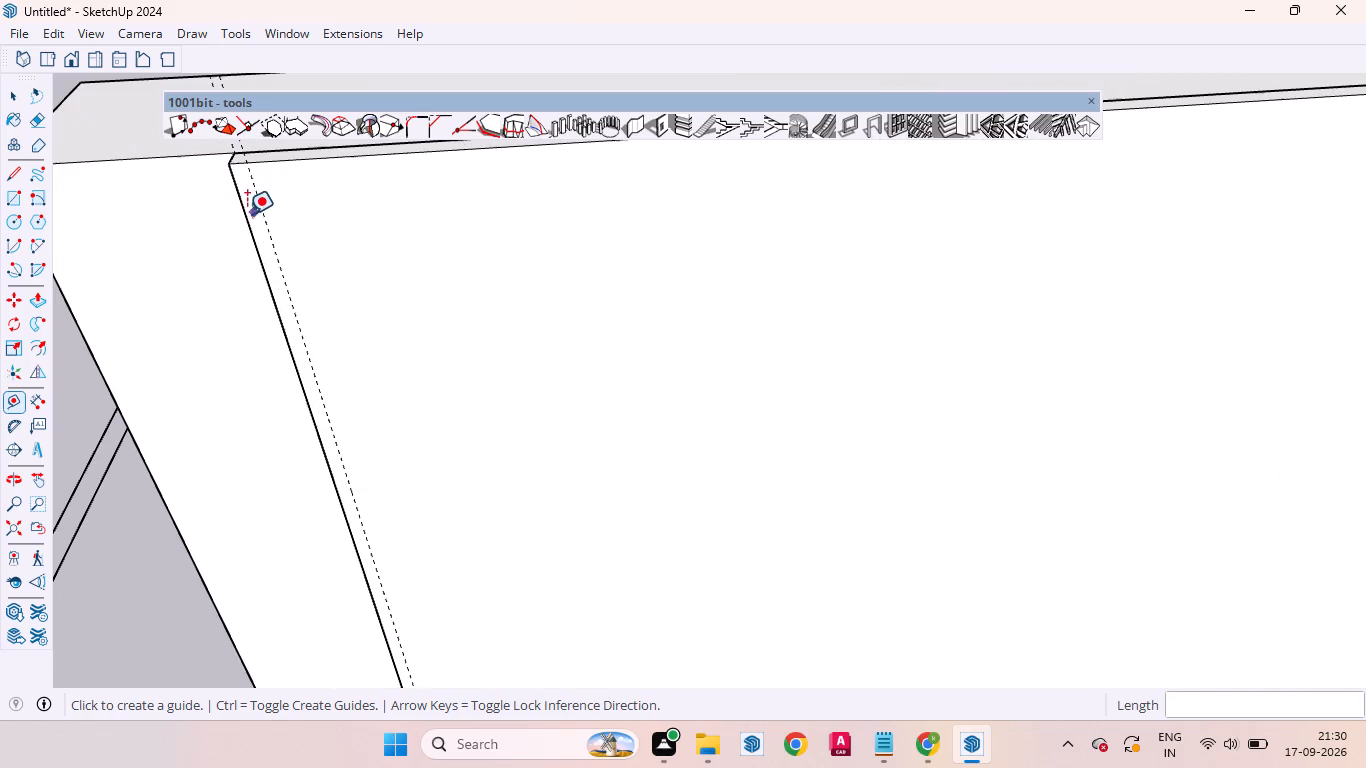
{"action": "scroll", "coordinate": [340, 283], "scroll_direction": "down", "scroll_amount": 7}
{"action": "key", "text": "r"}
{"action": "scroll", "coordinate": [294, 240], "scroll_direction": "up", "scroll_amount": 6}
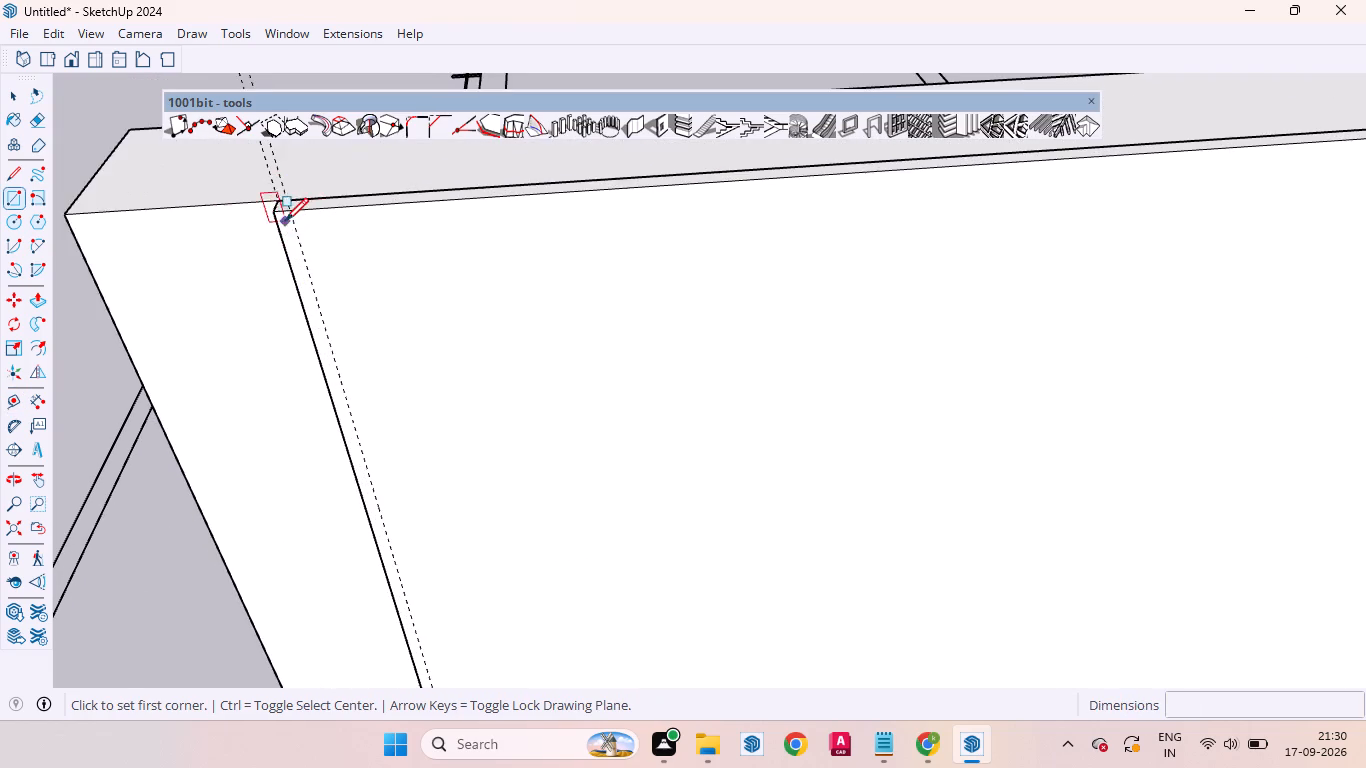
{"action": "scroll", "coordinate": [282, 219], "scroll_direction": "up", "scroll_amount": 6}
{"action": "left_click", "coordinate": [267, 208]}
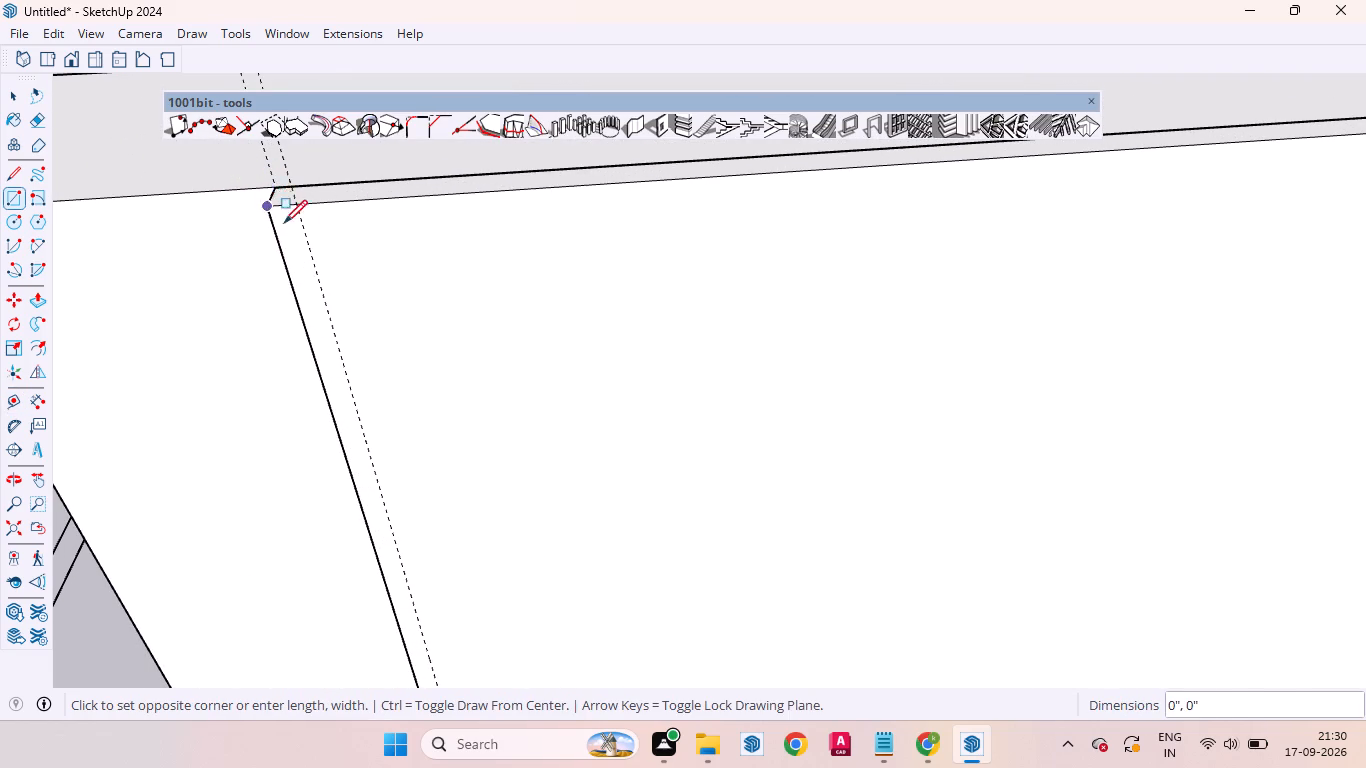
{"action": "scroll", "coordinate": [296, 240], "scroll_direction": "down", "scroll_amount": 20}
{"action": "scroll", "coordinate": [296, 240], "scroll_direction": "down", "scroll_amount": 7}
{"action": "scroll", "coordinate": [362, 457], "scroll_direction": "up", "scroll_amount": 9}
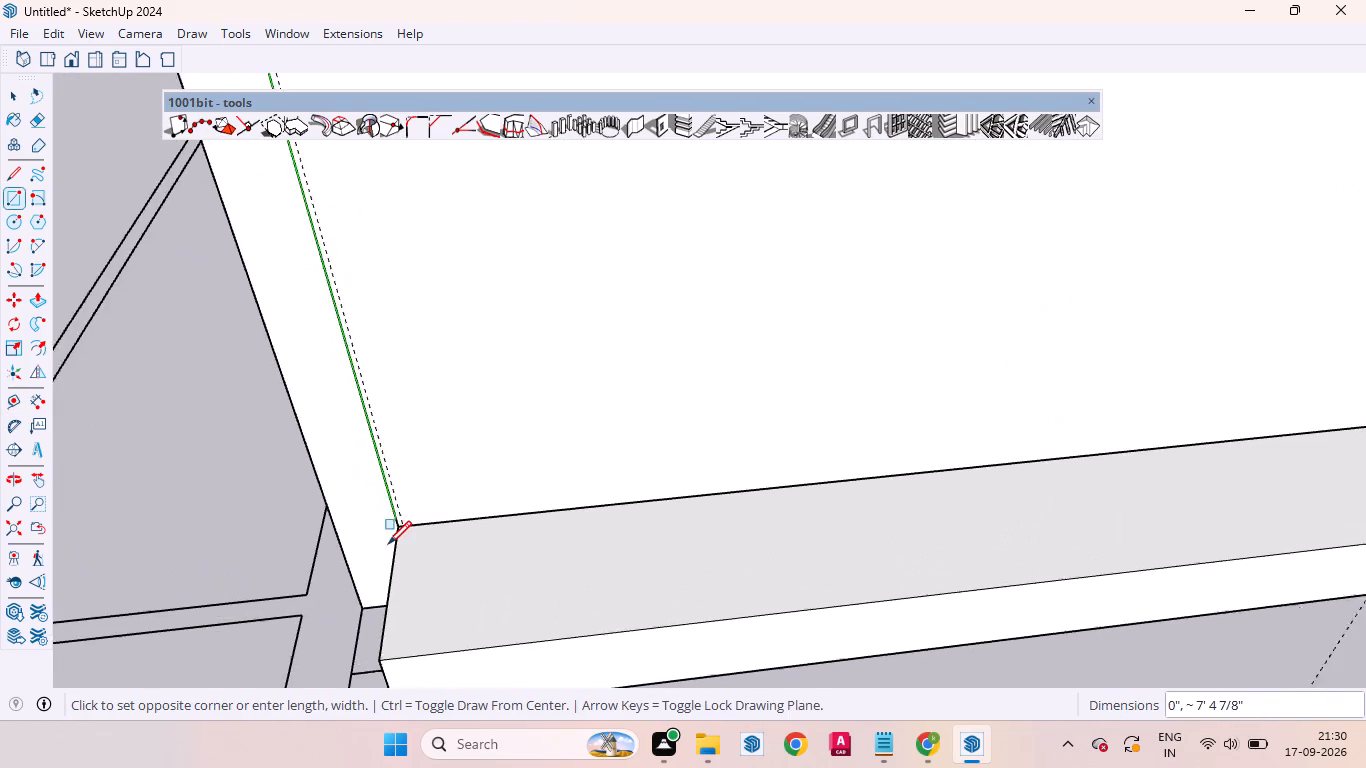
{"action": "scroll", "coordinate": [388, 544], "scroll_direction": "up", "scroll_amount": 19}
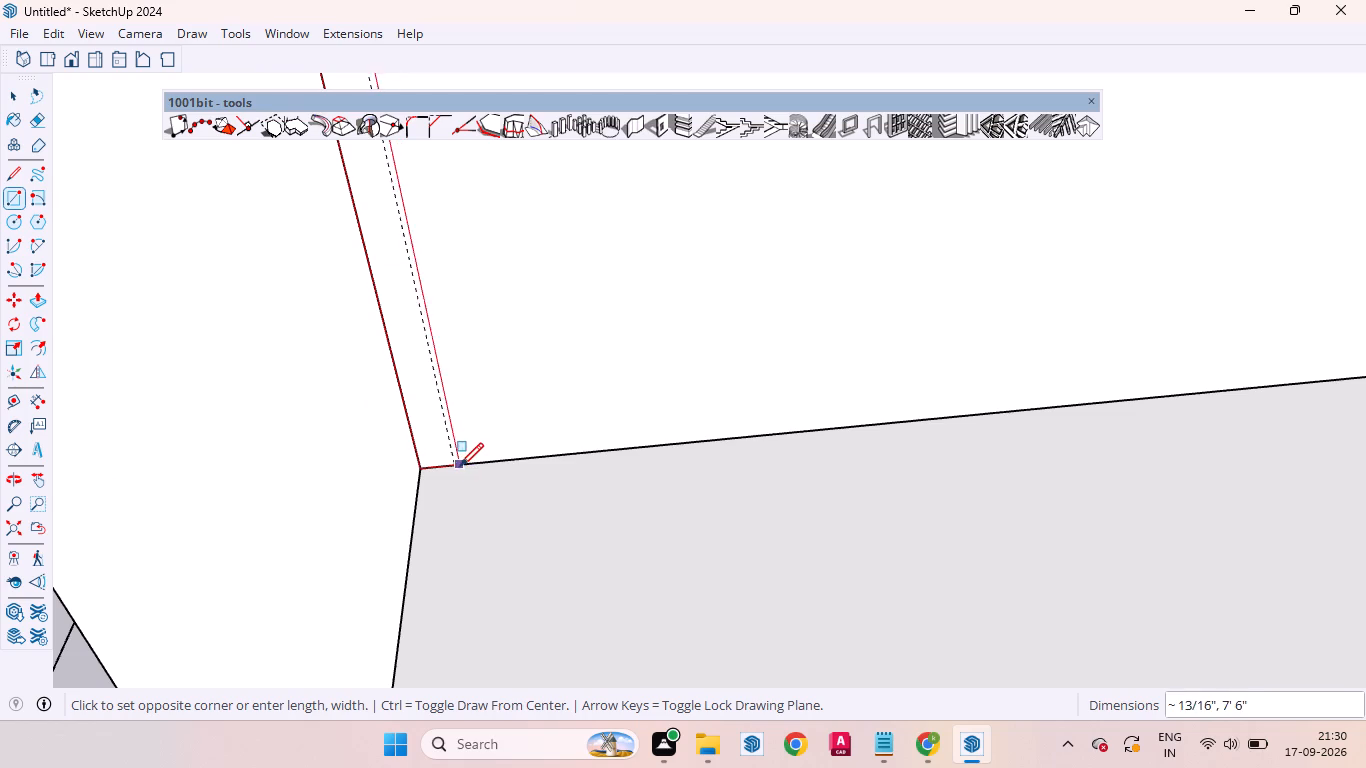
{"action": "left_click", "coordinate": [456, 465]}
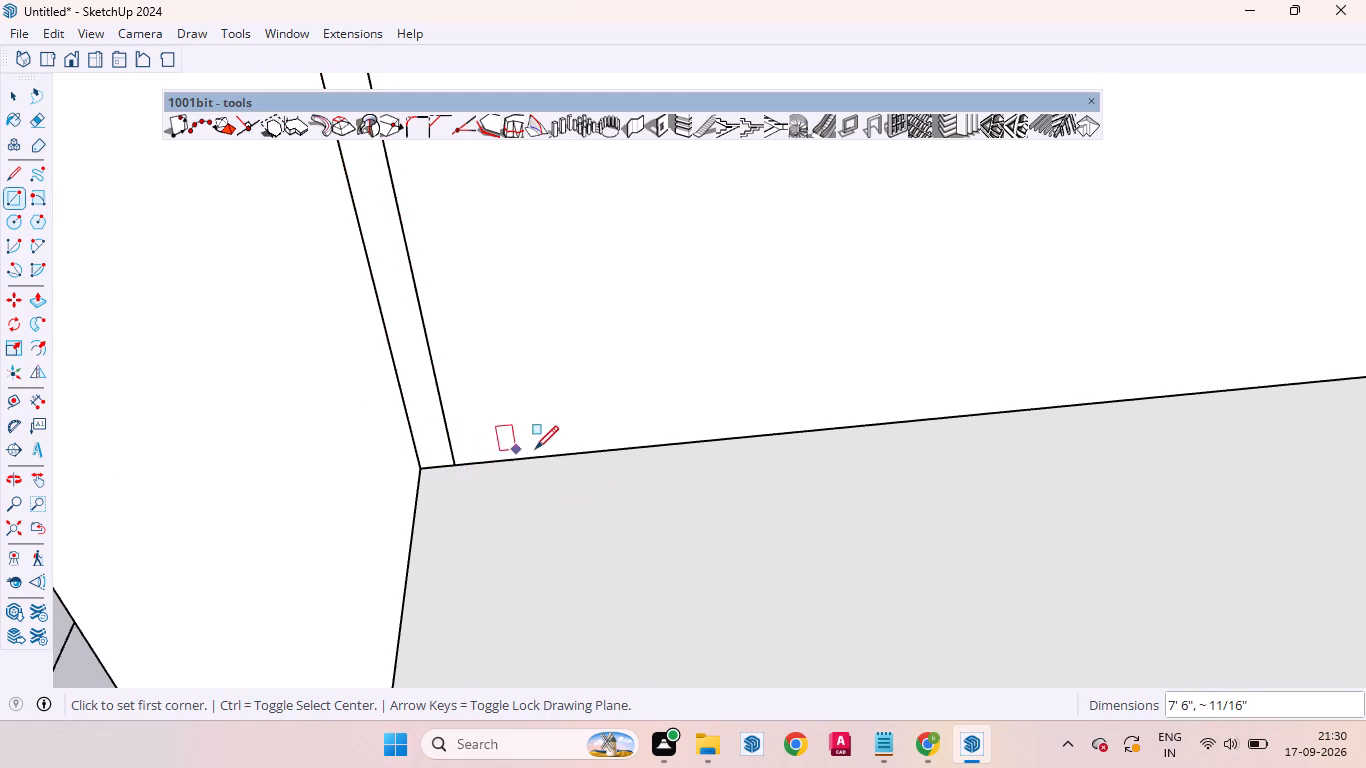
{"action": "key", "text": "space"}
Make the narrow rectangle, with its face and edges, into a group.
{"action": "scroll", "coordinate": [548, 442], "scroll_direction": "down", "scroll_amount": 18}
{"action": "scroll", "coordinate": [545, 420], "scroll_direction": "down", "scroll_amount": 6}
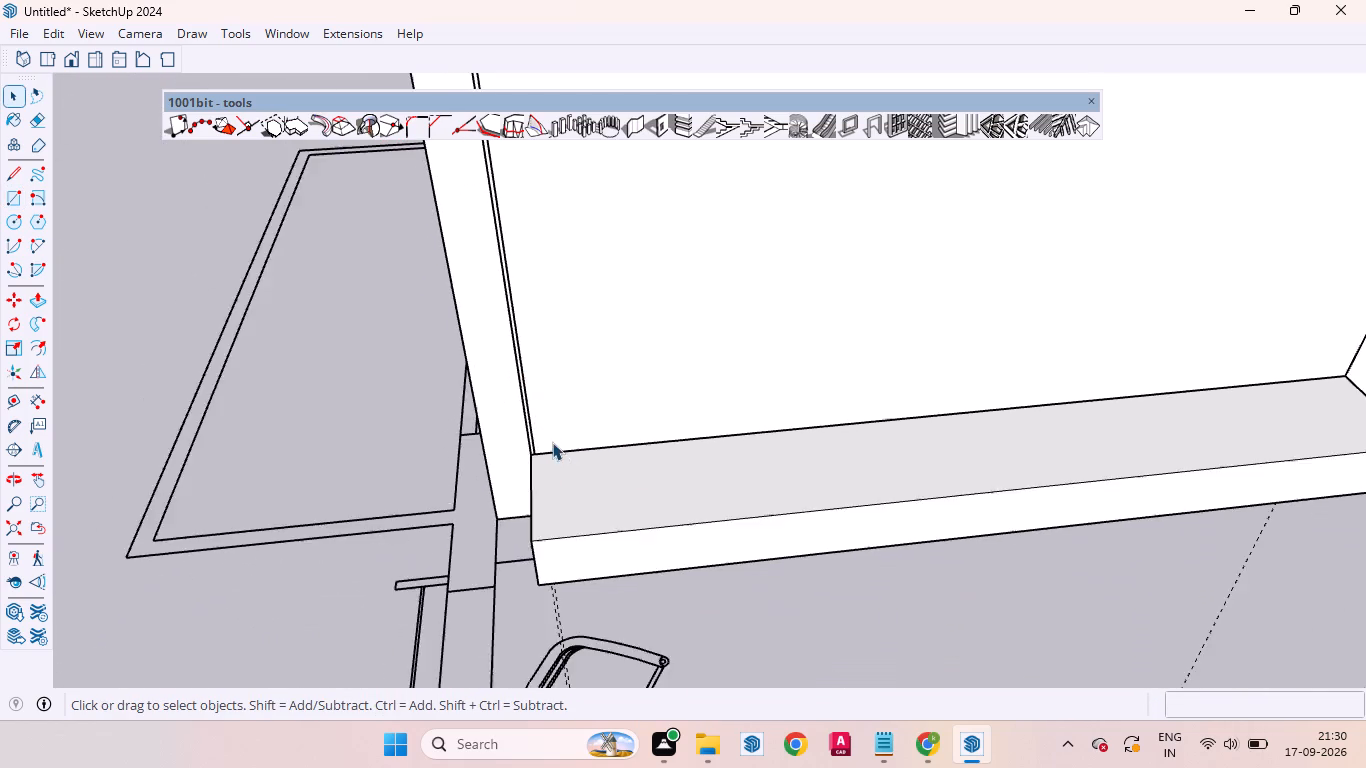
{"action": "scroll", "coordinate": [552, 442], "scroll_direction": "down", "scroll_amount": 11}
{"action": "scroll", "coordinate": [520, 312], "scroll_direction": "up", "scroll_amount": 7}
{"action": "middle_click_drag", "start_coordinate": [600, 498], "coordinate": [590, 363]}
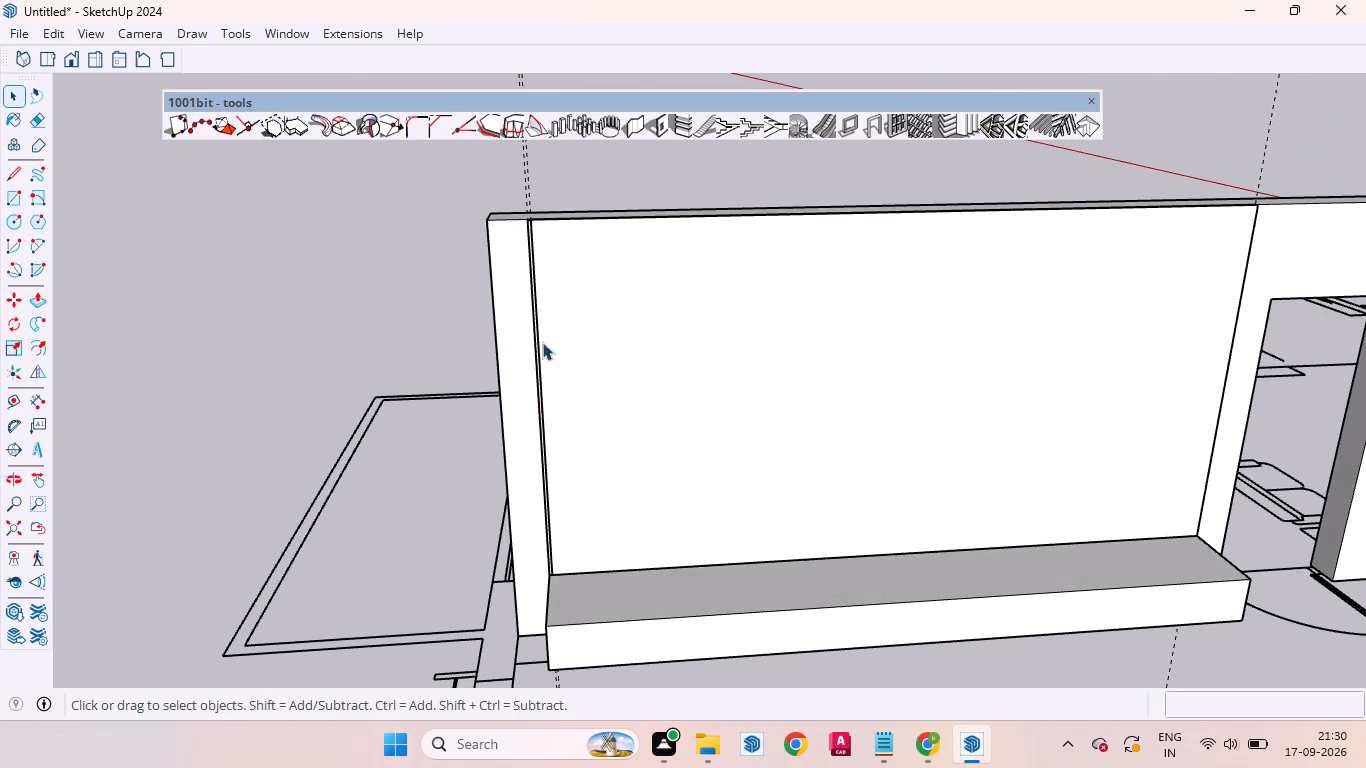
{"action": "scroll", "coordinate": [526, 441], "scroll_direction": "up", "scroll_amount": 5}
{"action": "middle_click_drag", "start_coordinate": [639, 516], "coordinate": [623, 435]}
{"action": "scroll", "coordinate": [528, 429], "scroll_direction": "up", "scroll_amount": 12}
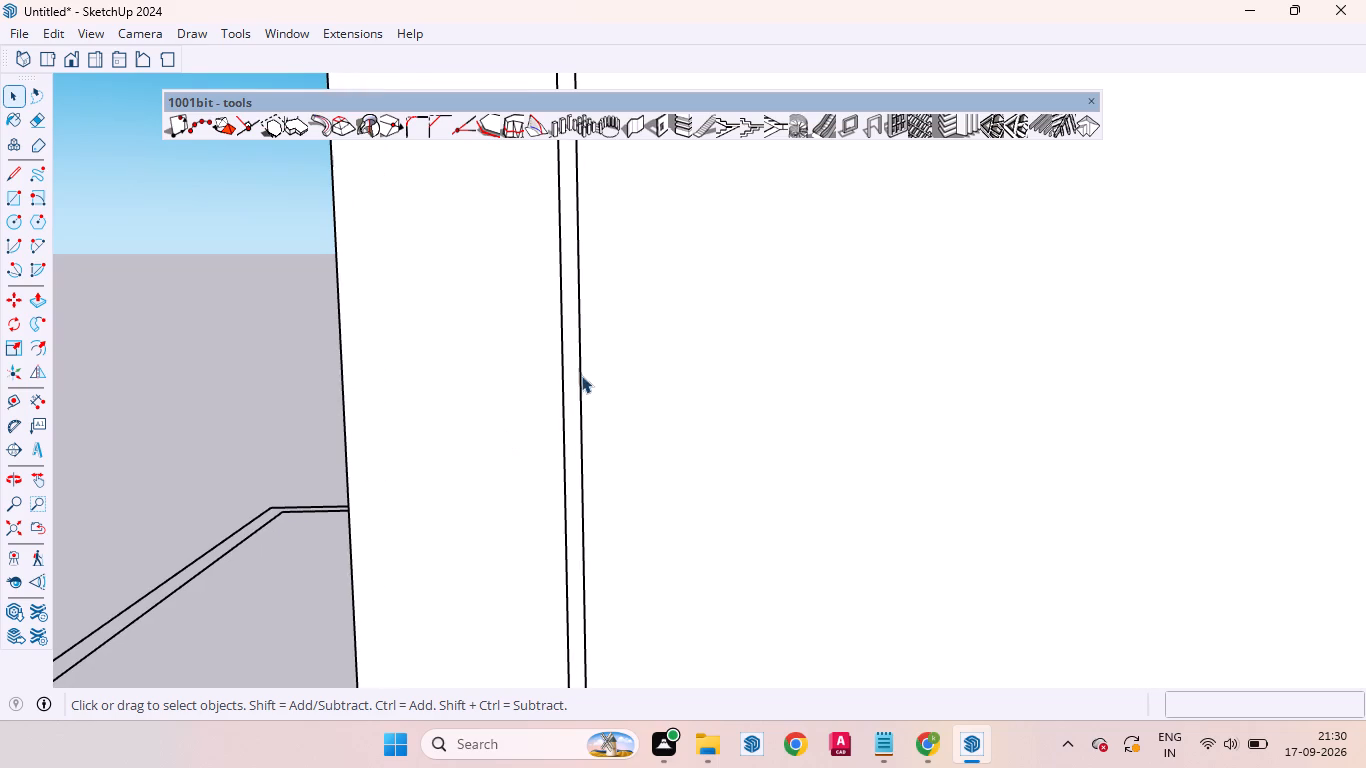
{"action": "double_click", "coordinate": [573, 391]}
{"action": "right_click", "coordinate": [573, 391]}
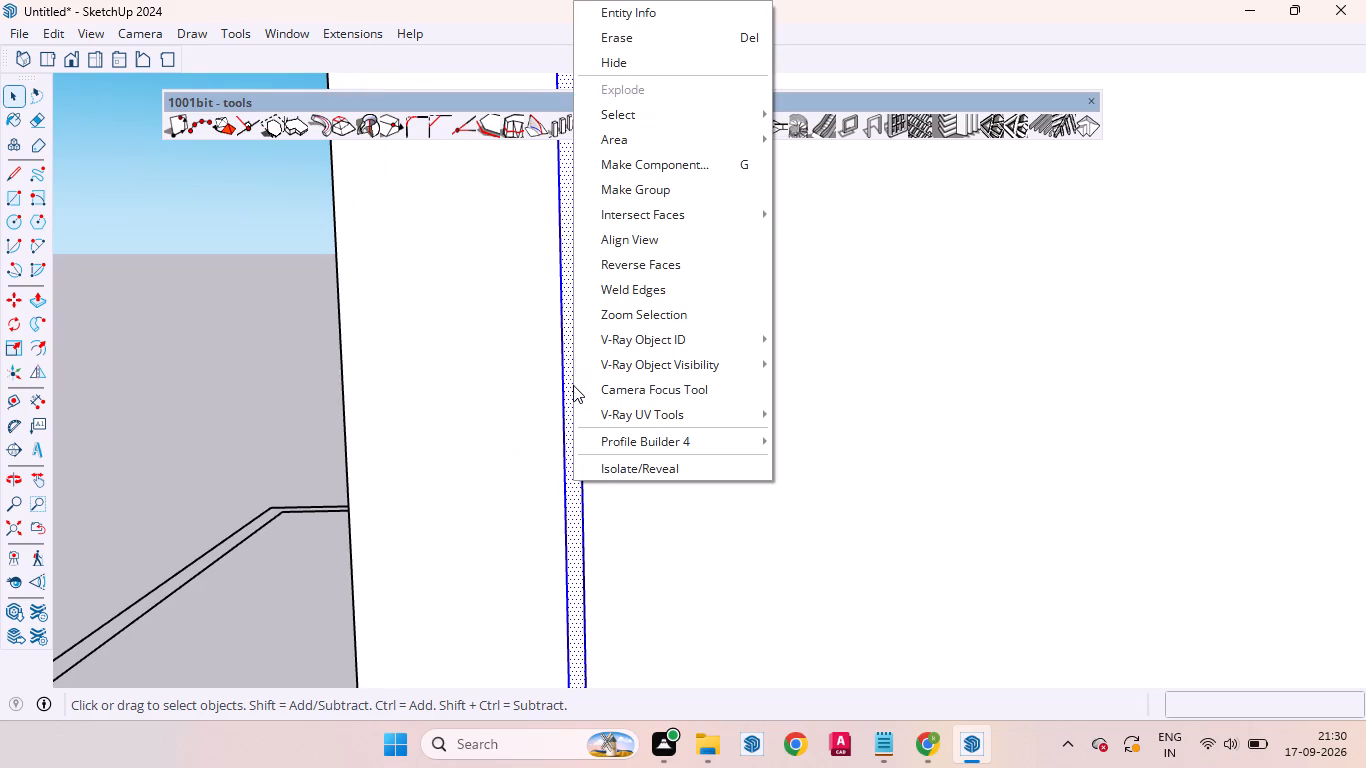
{"action": "left_click", "coordinate": [616, 196]}
Inside the strip group, Push/Pull the face out about 1' 10 15/16" to the low box's front edge, forming a side panel.
{"action": "double_click", "coordinate": [571, 282]}
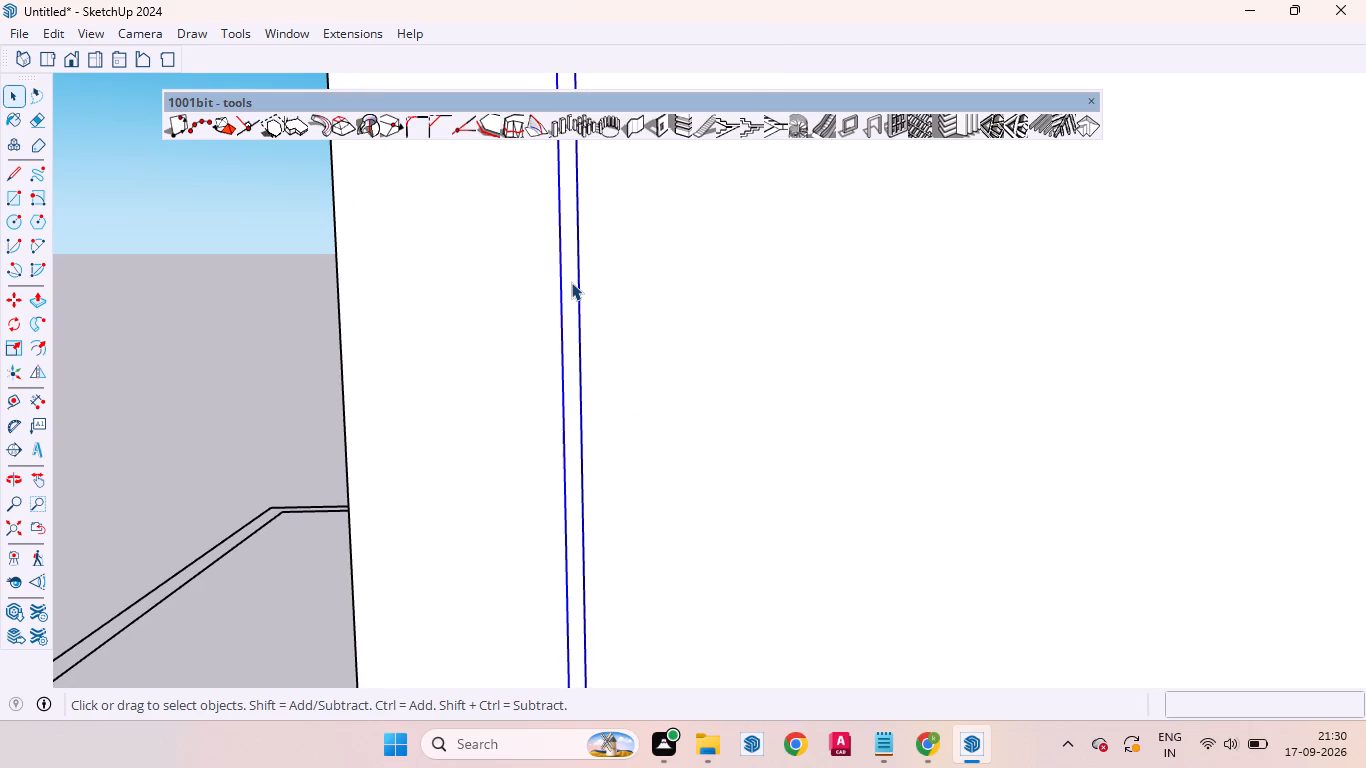
{"action": "key", "text": "p"}
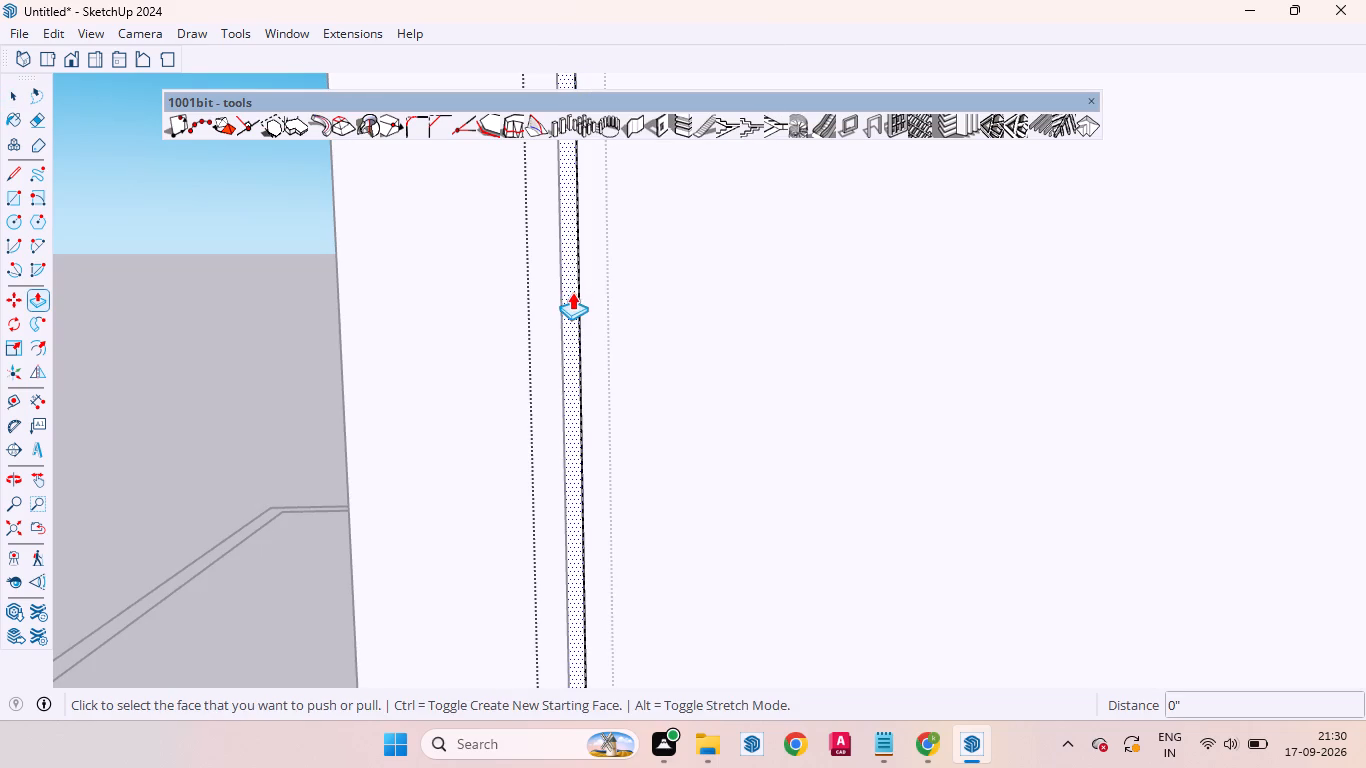
{"action": "left_click", "coordinate": [572, 292]}
{"action": "scroll", "coordinate": [630, 339], "scroll_direction": "down", "scroll_amount": 2}
{"action": "middle_click_drag", "start_coordinate": [630, 339], "coordinate": [703, 369]}
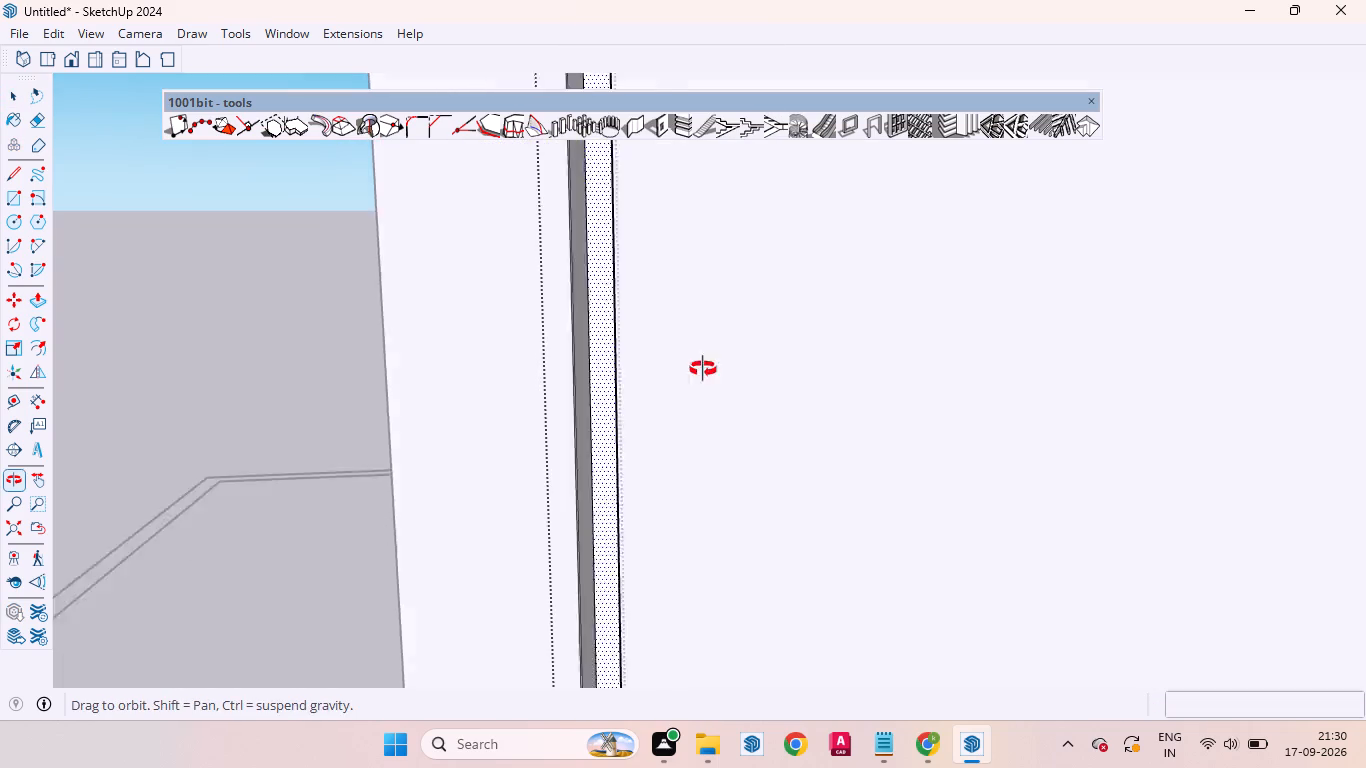
{"action": "middle_click_drag", "start_coordinate": [703, 369], "coordinate": [1003, 401]}
{"action": "scroll", "coordinate": [799, 361], "scroll_direction": "down", "scroll_amount": 17}
{"action": "scroll", "coordinate": [853, 477], "scroll_direction": "up", "scroll_amount": 3}
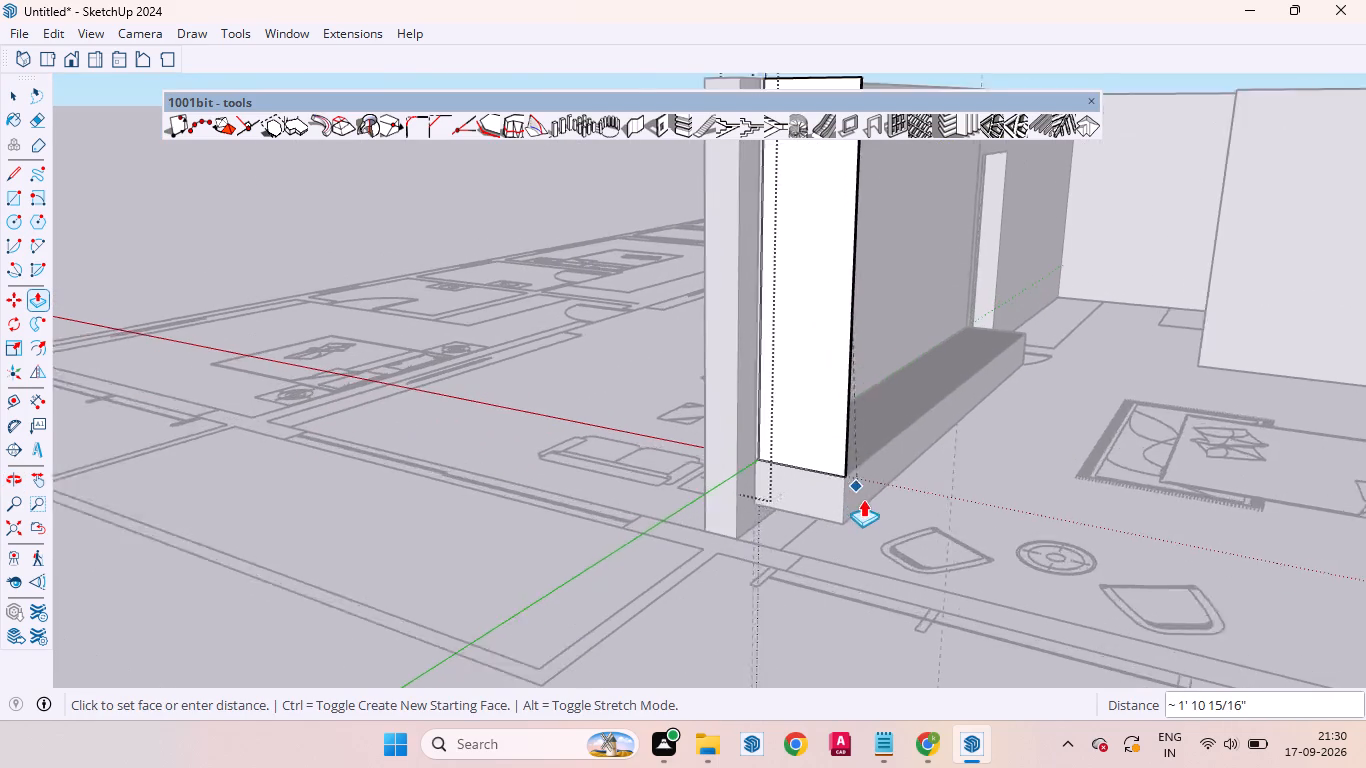
{"action": "scroll", "coordinate": [863, 499], "scroll_direction": "up", "scroll_amount": 8}
{"action": "left_click", "coordinate": [829, 496]}
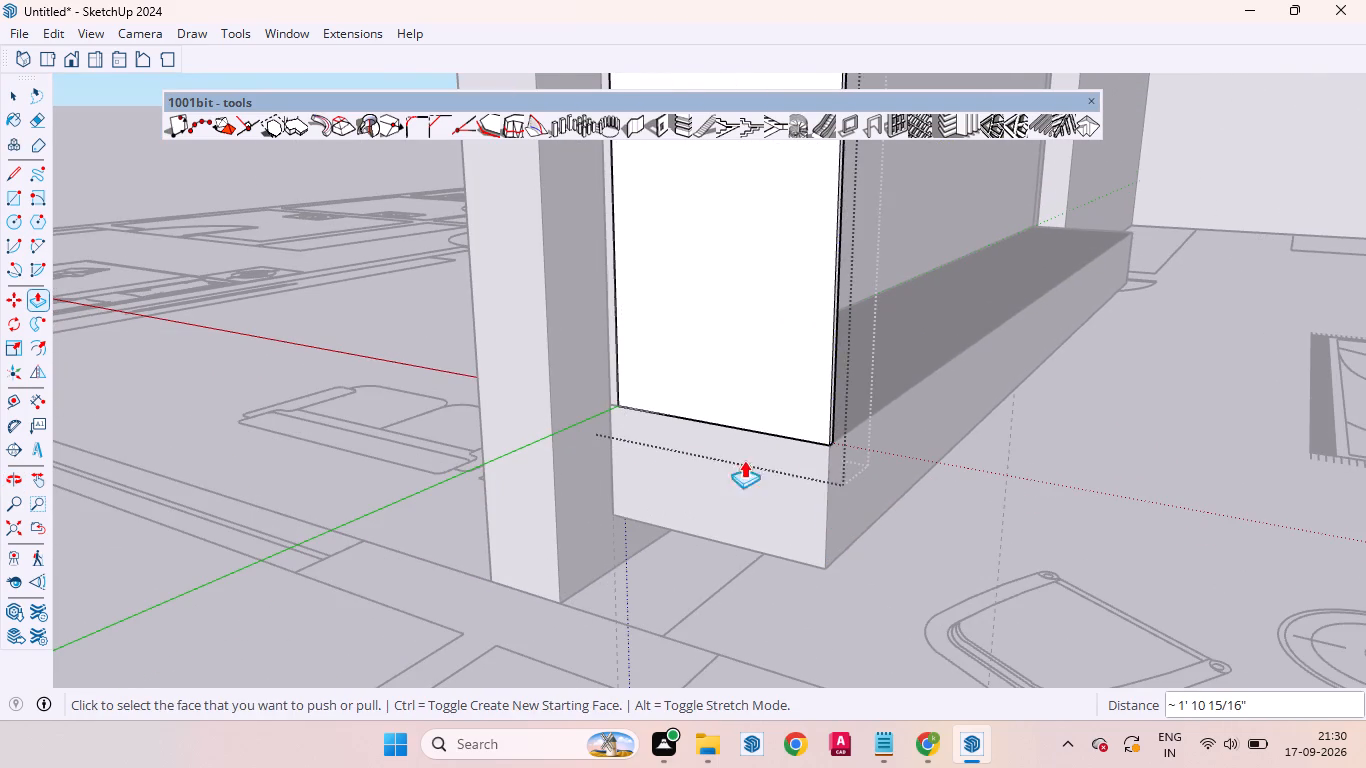
{"action": "scroll", "coordinate": [668, 449], "scroll_direction": "down", "scroll_amount": 2}
{"action": "scroll", "coordinate": [664, 451], "scroll_direction": "up", "scroll_amount": 1}
{"action": "scroll", "coordinate": [660, 454], "scroll_direction": "down", "scroll_amount": 8}
{"action": "middle_click_drag", "start_coordinate": [765, 443], "coordinate": [414, 458]}
{"action": "scroll", "coordinate": [589, 430], "scroll_direction": "down", "scroll_amount": 5}
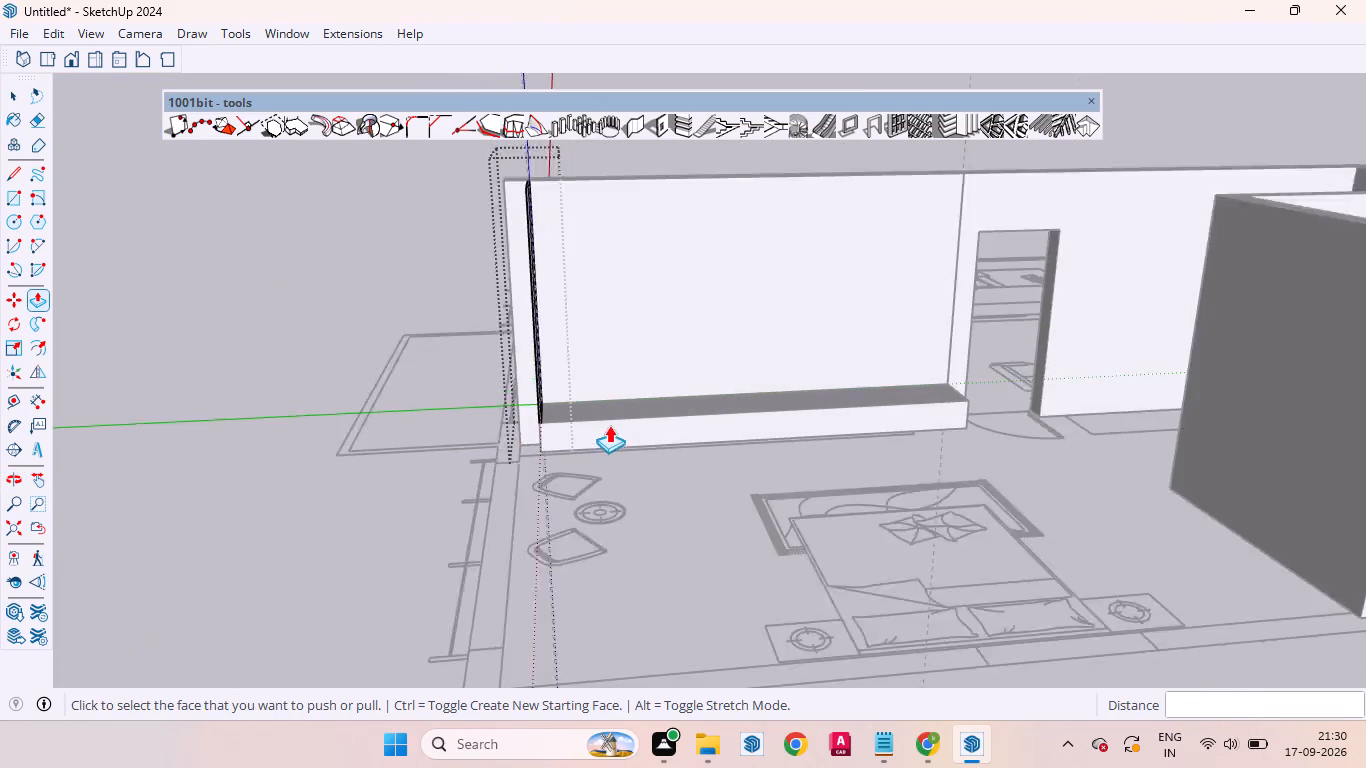
{"action": "scroll", "coordinate": [609, 425], "scroll_direction": "down", "scroll_amount": 5}
{"action": "key", "text": "space"}
{"action": "left_click", "coordinate": [379, 429]}
Inside the side panel group, Push/Pull the top face down 1" below the back panel's top, and leave the group.
{"action": "scroll", "coordinate": [587, 293], "scroll_direction": "up", "scroll_amount": 2}
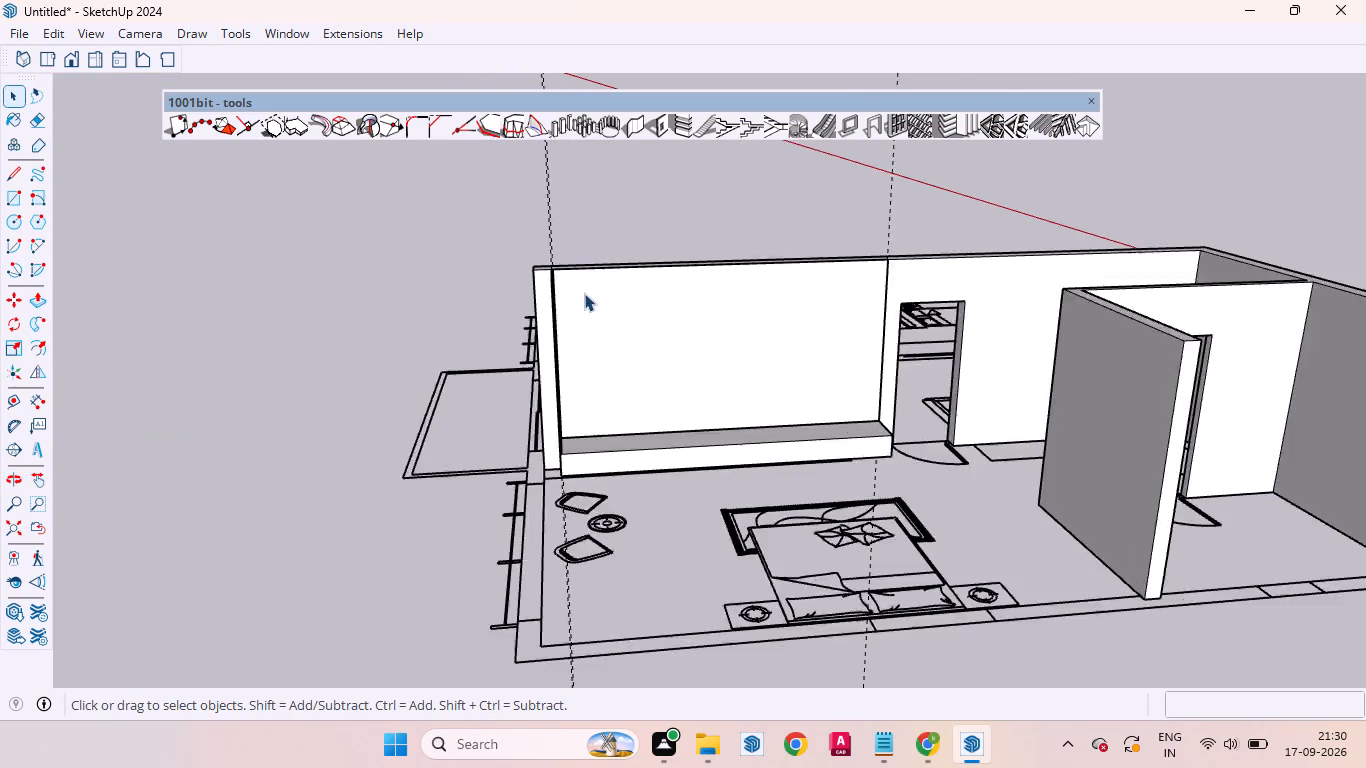
{"action": "scroll", "coordinate": [584, 293], "scroll_direction": "up", "scroll_amount": 15}
{"action": "scroll", "coordinate": [487, 281], "scroll_direction": "down", "scroll_amount": 10}
{"action": "scroll", "coordinate": [512, 258], "scroll_direction": "up", "scroll_amount": 9}
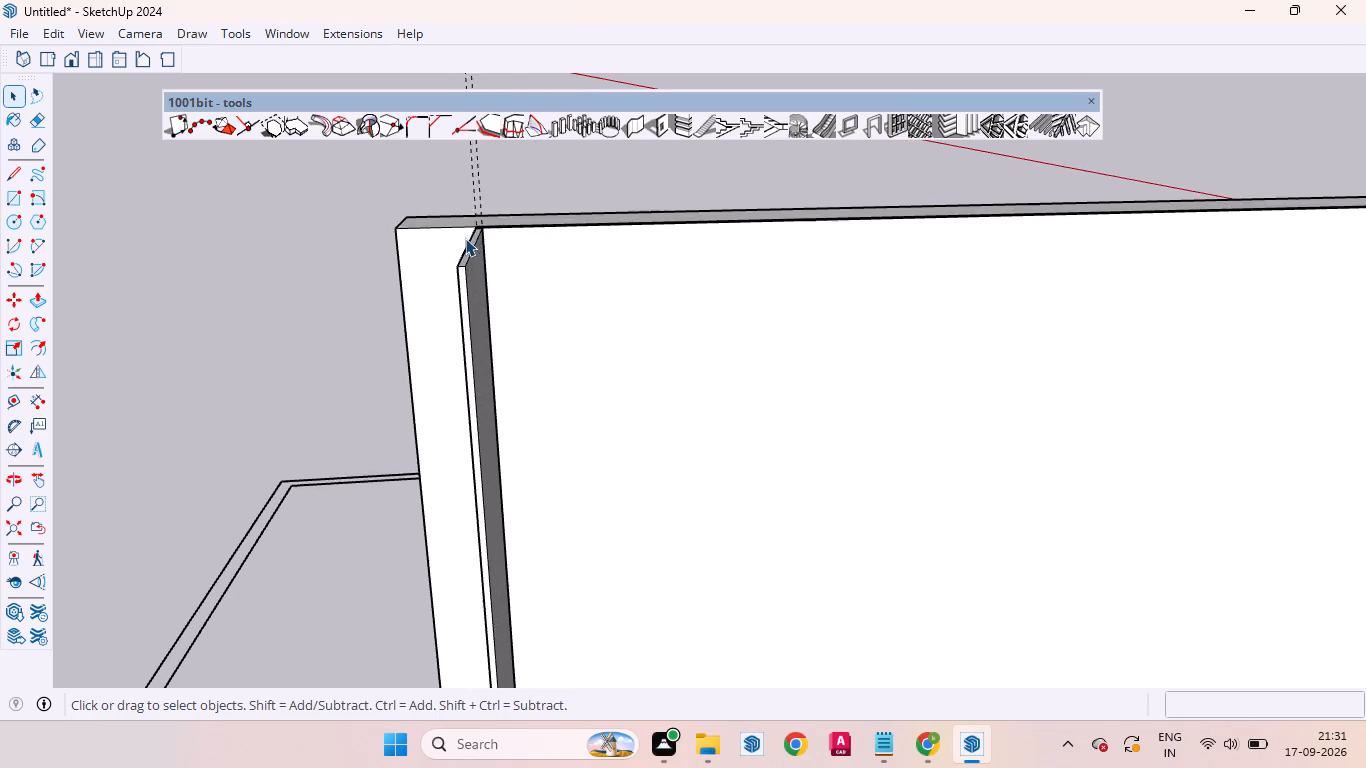
{"action": "scroll", "coordinate": [465, 238], "scroll_direction": "up", "scroll_amount": 2}
{"action": "middle_click_drag", "start_coordinate": [487, 272], "coordinate": [514, 417]}
{"action": "scroll", "coordinate": [454, 222], "scroll_direction": "up", "scroll_amount": 12}
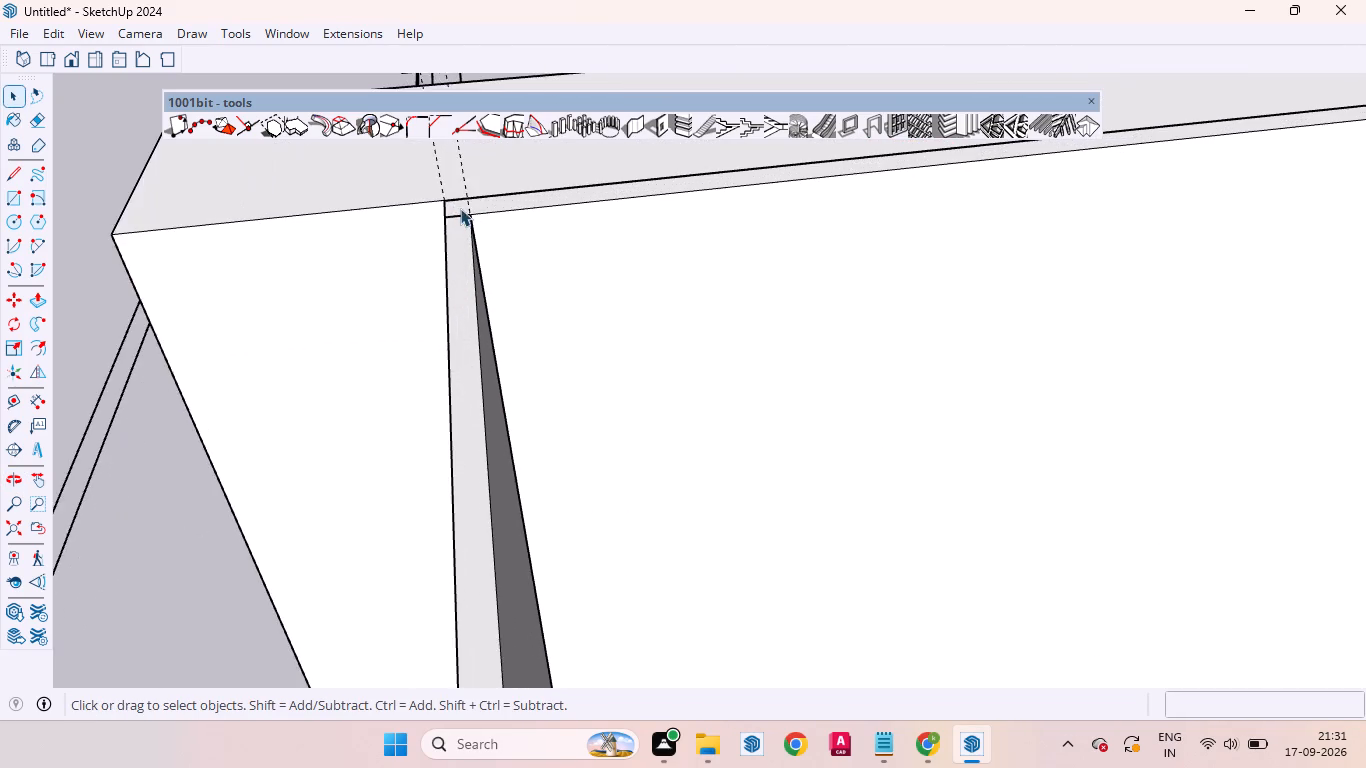
{"action": "scroll", "coordinate": [453, 212], "scroll_direction": "up", "scroll_amount": 6}
{"action": "double_click", "coordinate": [474, 269]}
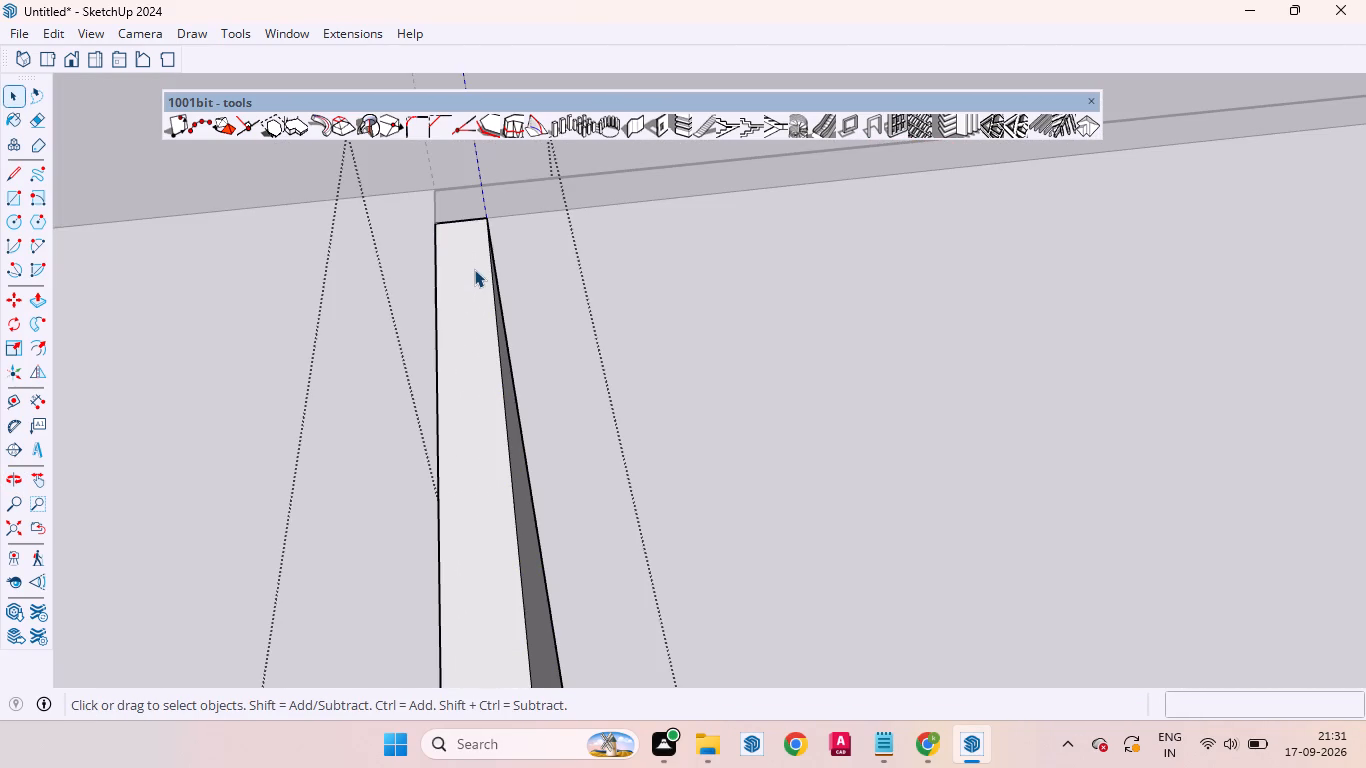
{"action": "key", "text": "p"}
{"action": "left_click", "coordinate": [474, 285]}
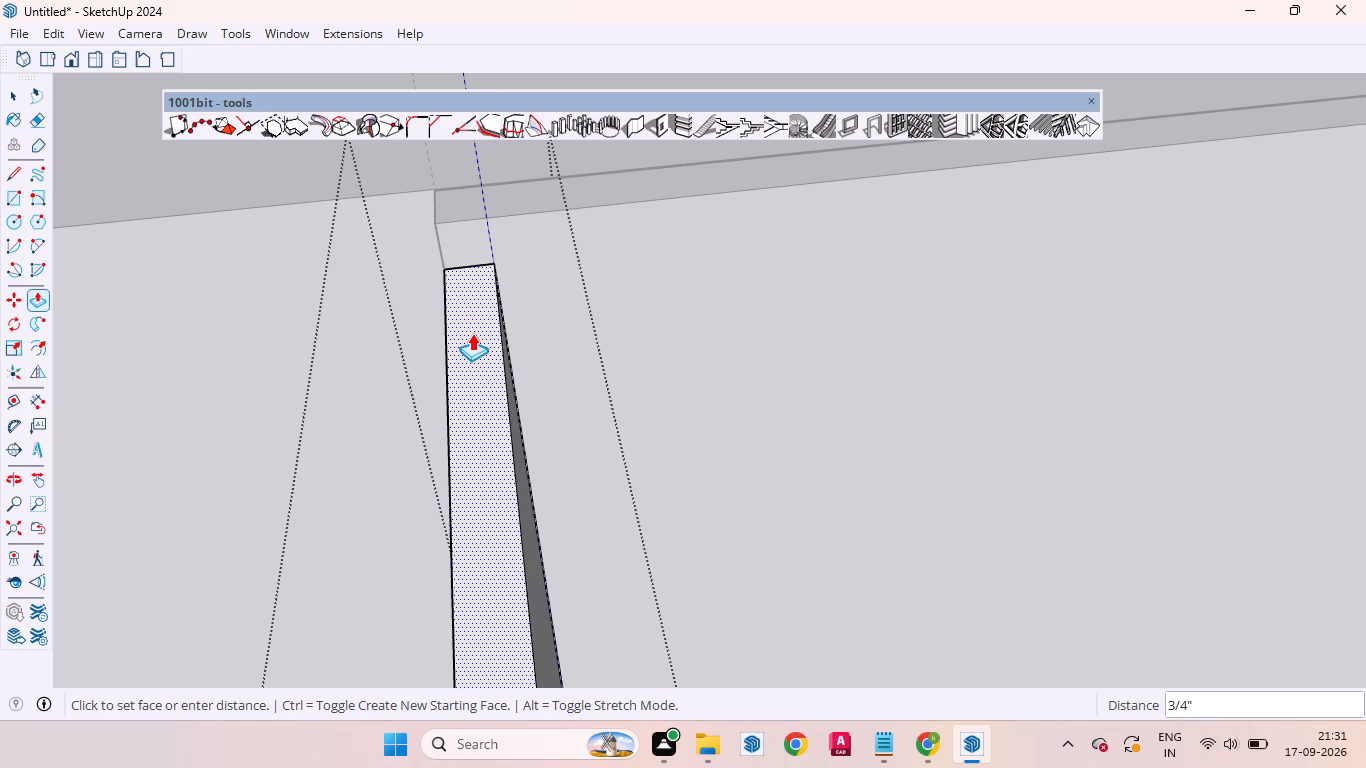
{"action": "type", "text": "18"}
{"action": "key", "text": "BackSpace"}
{"action": "key", "text": "BackSpace"}
{"action": "key", "text": "grave"}
{"action": "key", "text": "BackSpace"}
{"action": "type", "text": "1\""}
{"action": "key", "text": "Return"}
{"action": "scroll", "coordinate": [460, 240], "scroll_direction": "down", "scroll_amount": 19}
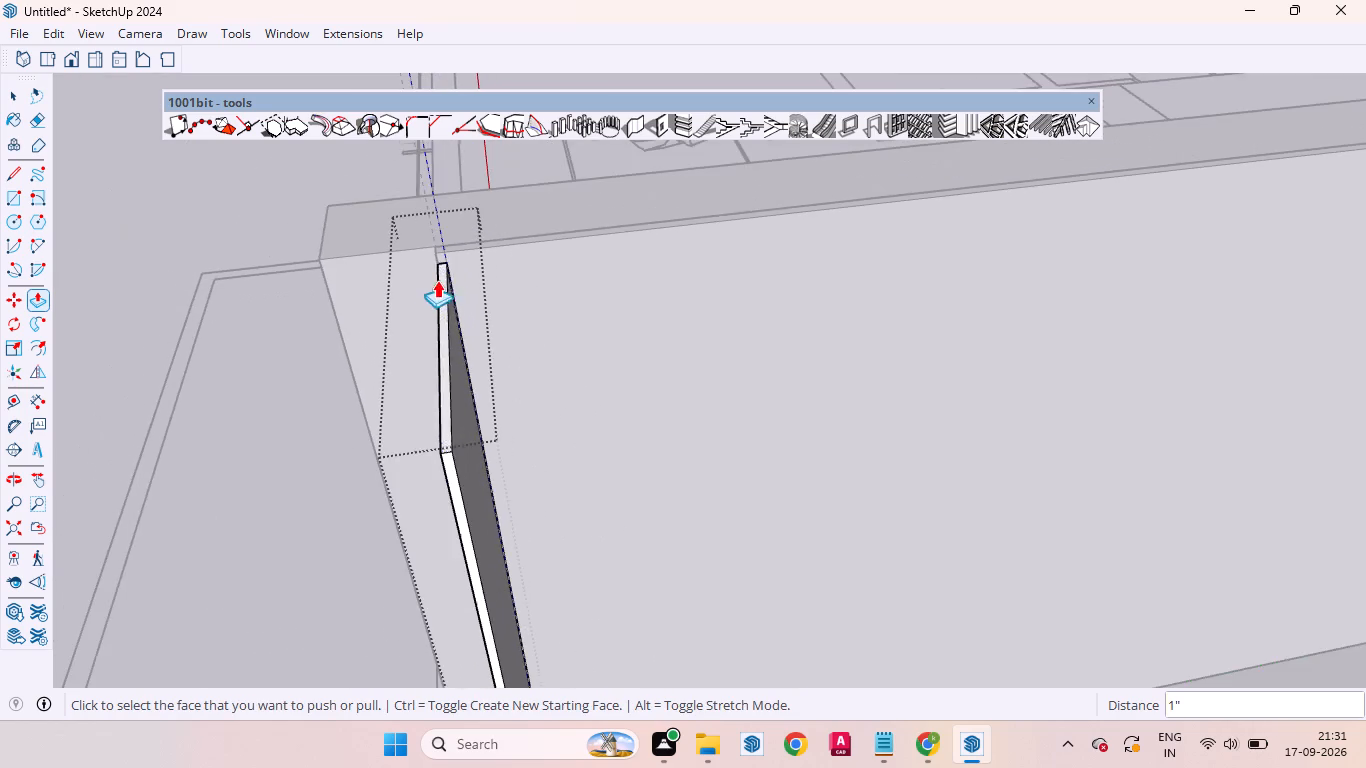
{"action": "middle_click_drag", "start_coordinate": [629, 355], "coordinate": [508, 265]}
{"action": "left_click", "coordinate": [202, 309]}
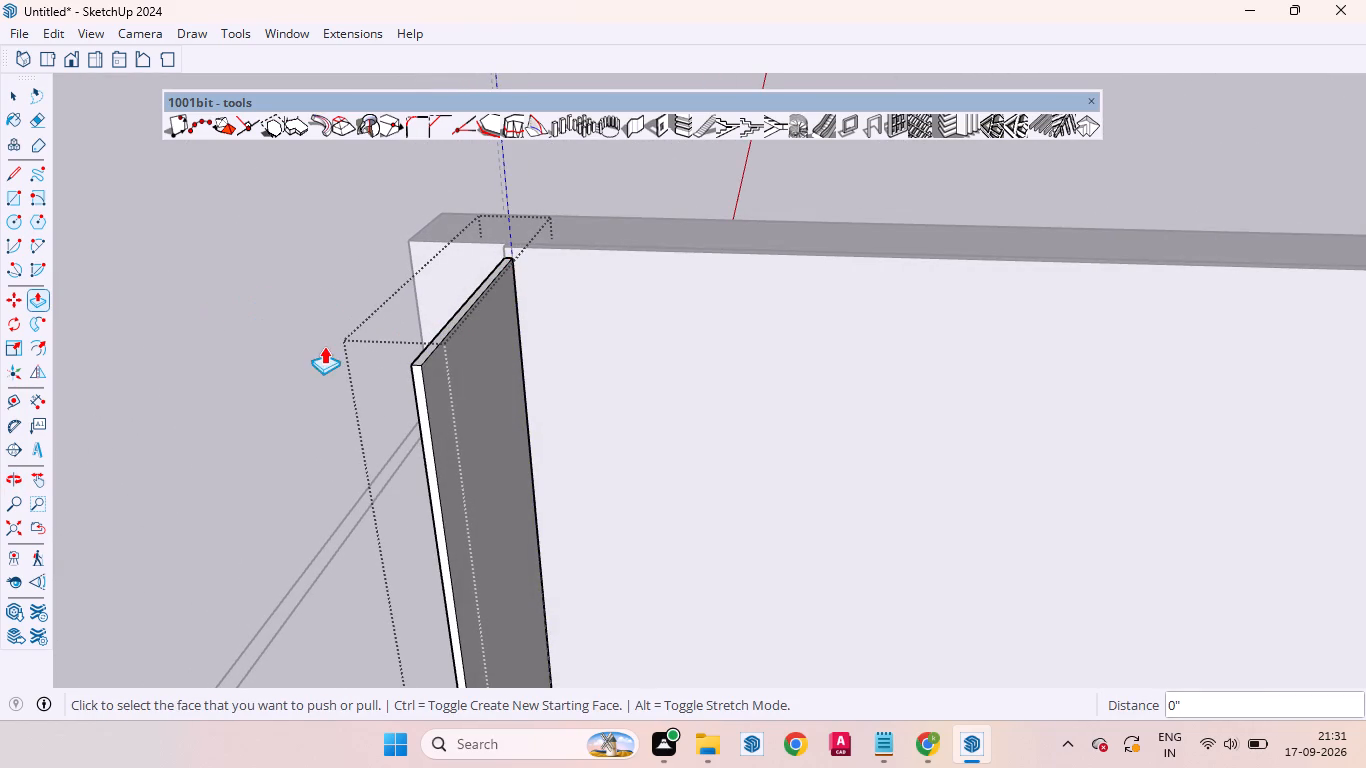
{"action": "key", "text": "space"}
{"action": "left_click", "coordinate": [305, 338]}
{"action": "scroll", "coordinate": [490, 260], "scroll_direction": "up", "scroll_amount": 6}
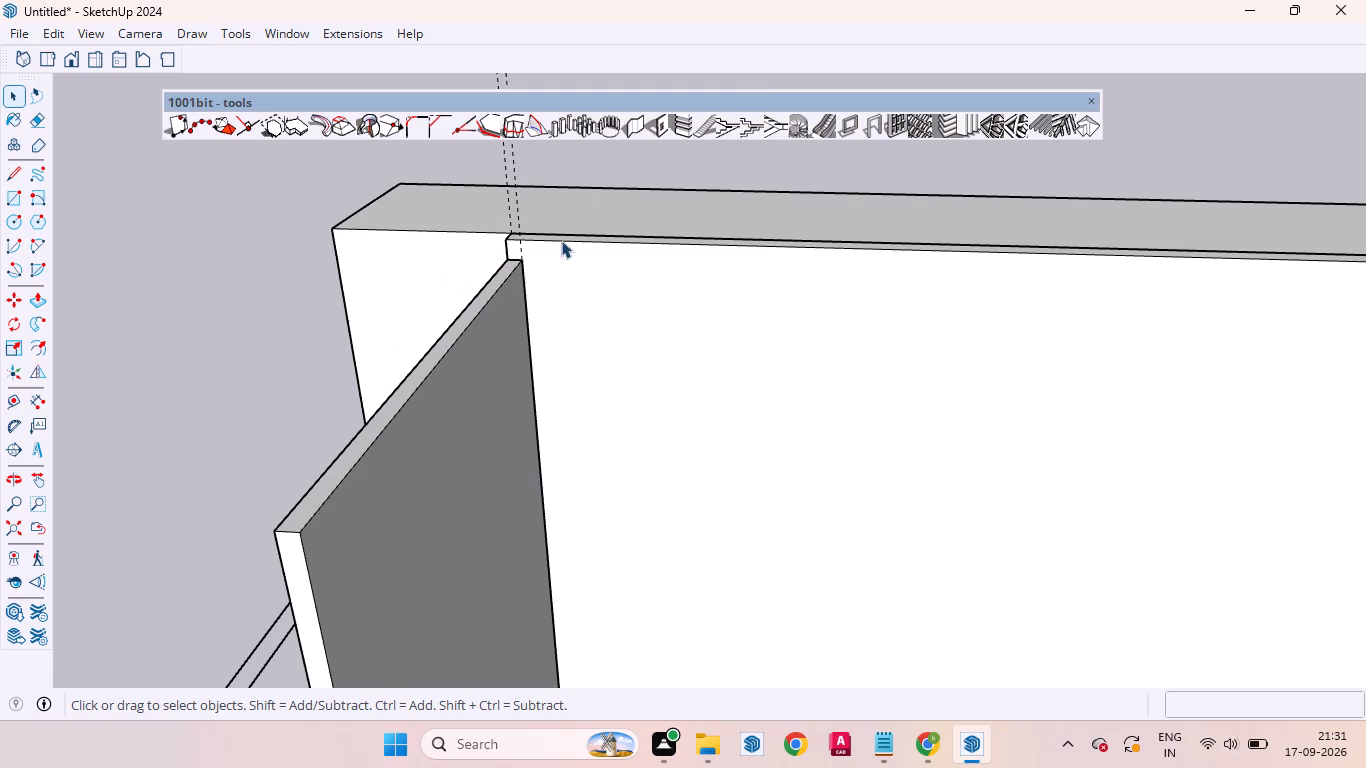
{"action": "scroll", "coordinate": [536, 263], "scroll_direction": "up", "scroll_amount": 14}
{"action": "scroll", "coordinate": [380, 225], "scroll_direction": "down", "scroll_amount": 8}
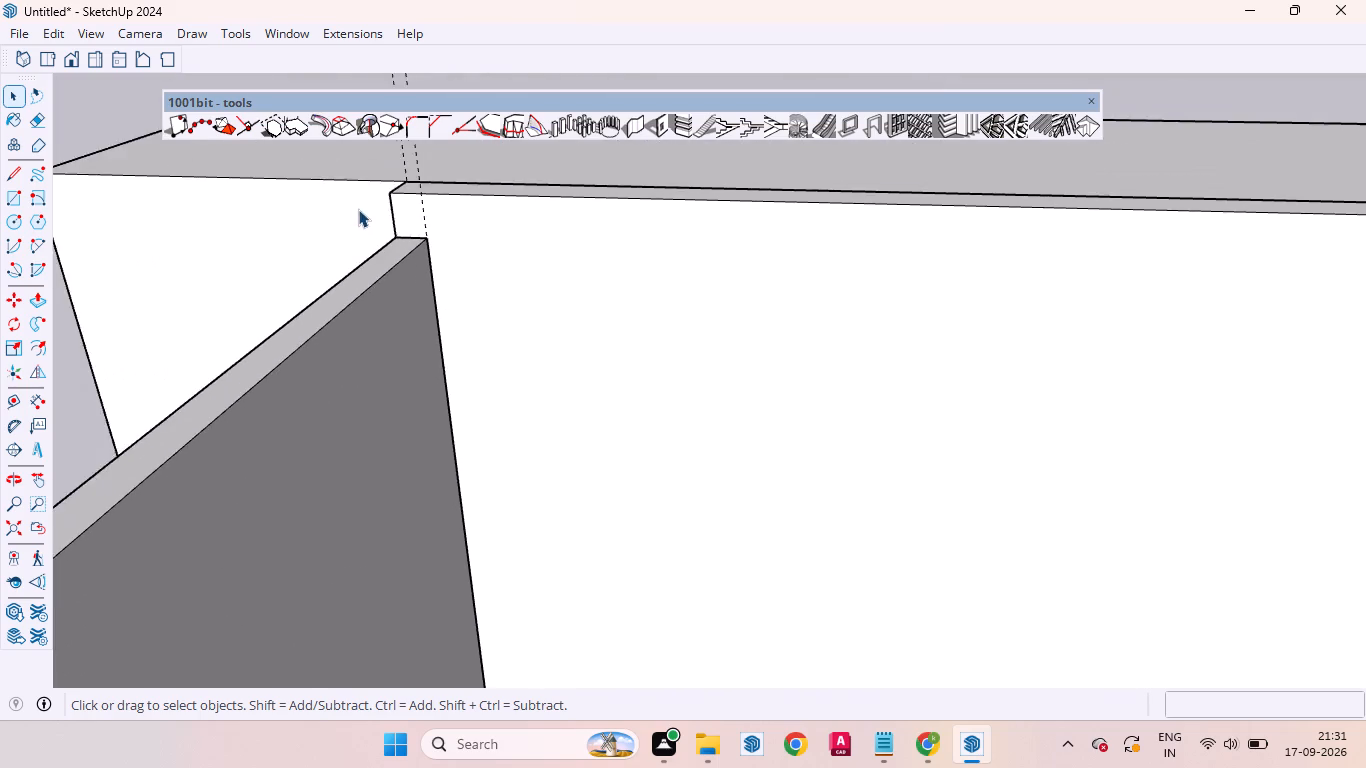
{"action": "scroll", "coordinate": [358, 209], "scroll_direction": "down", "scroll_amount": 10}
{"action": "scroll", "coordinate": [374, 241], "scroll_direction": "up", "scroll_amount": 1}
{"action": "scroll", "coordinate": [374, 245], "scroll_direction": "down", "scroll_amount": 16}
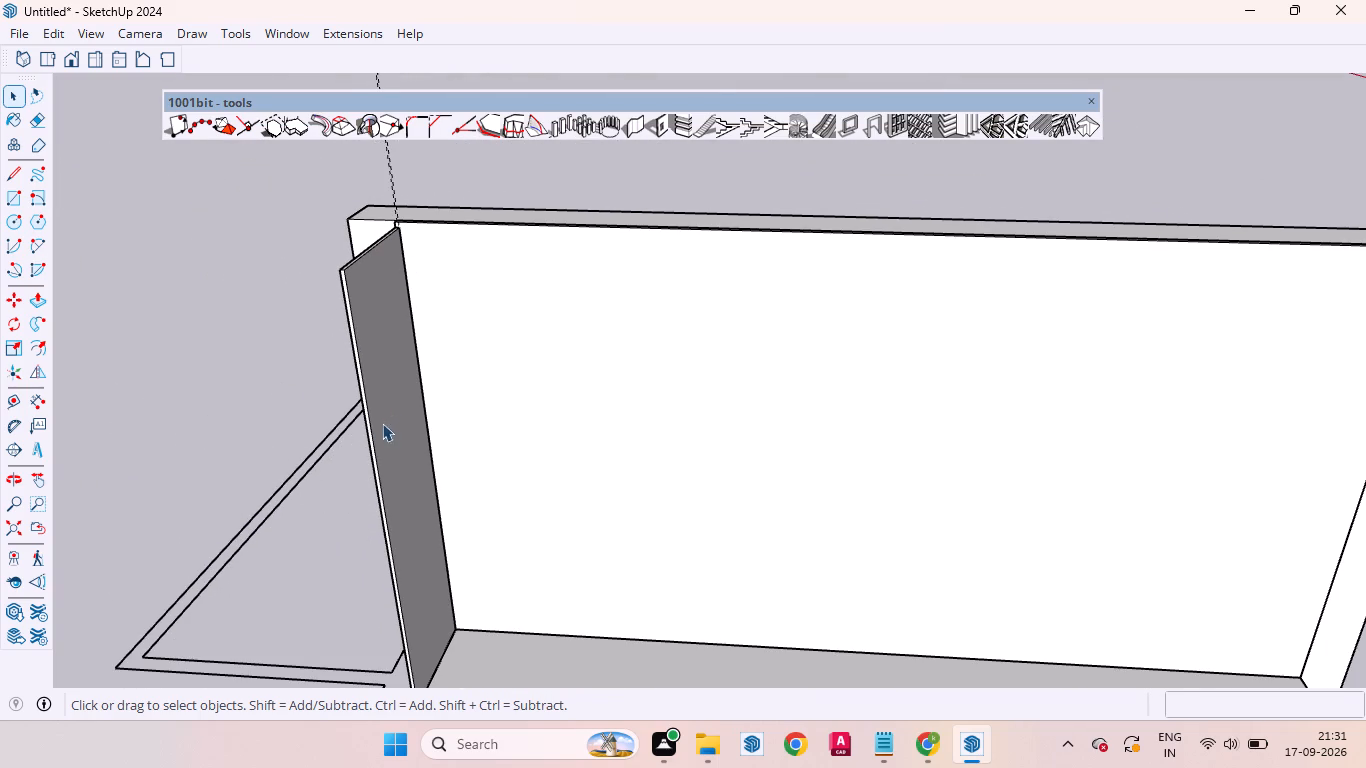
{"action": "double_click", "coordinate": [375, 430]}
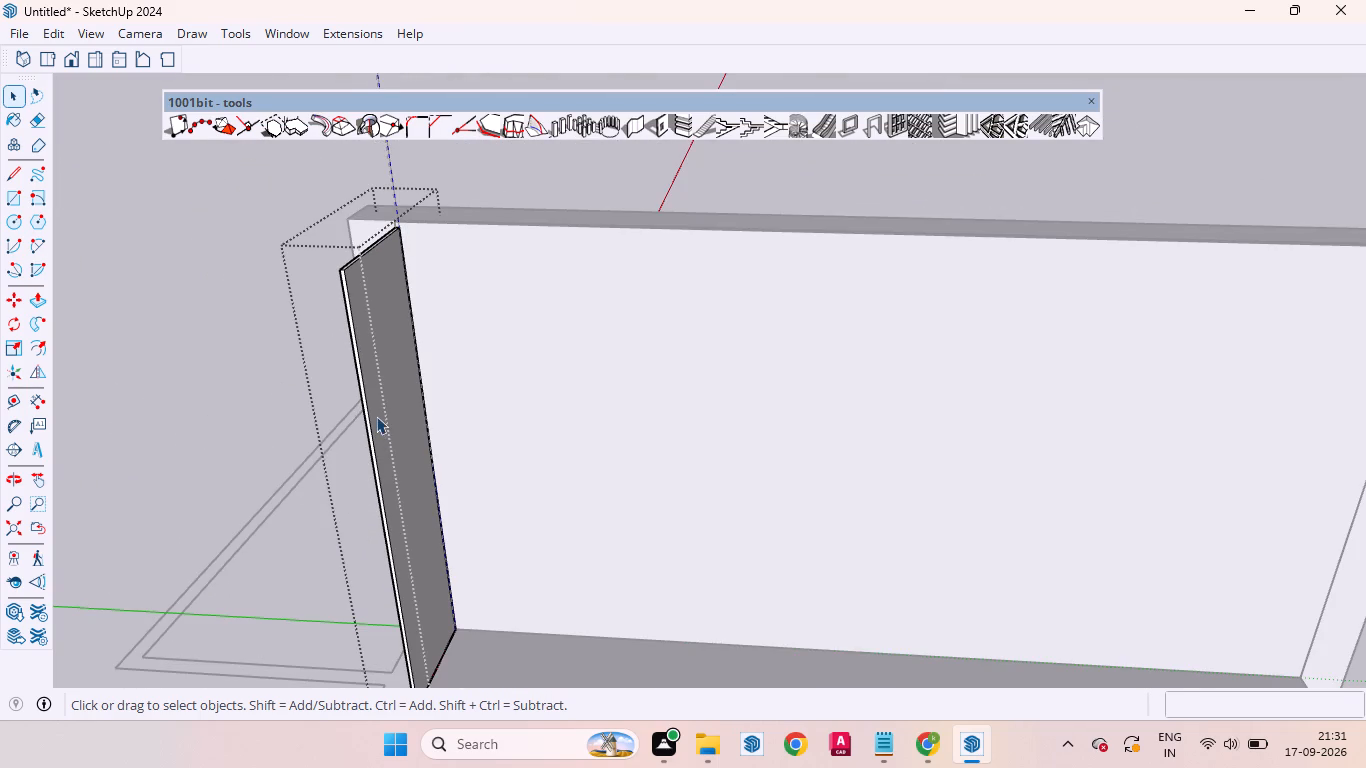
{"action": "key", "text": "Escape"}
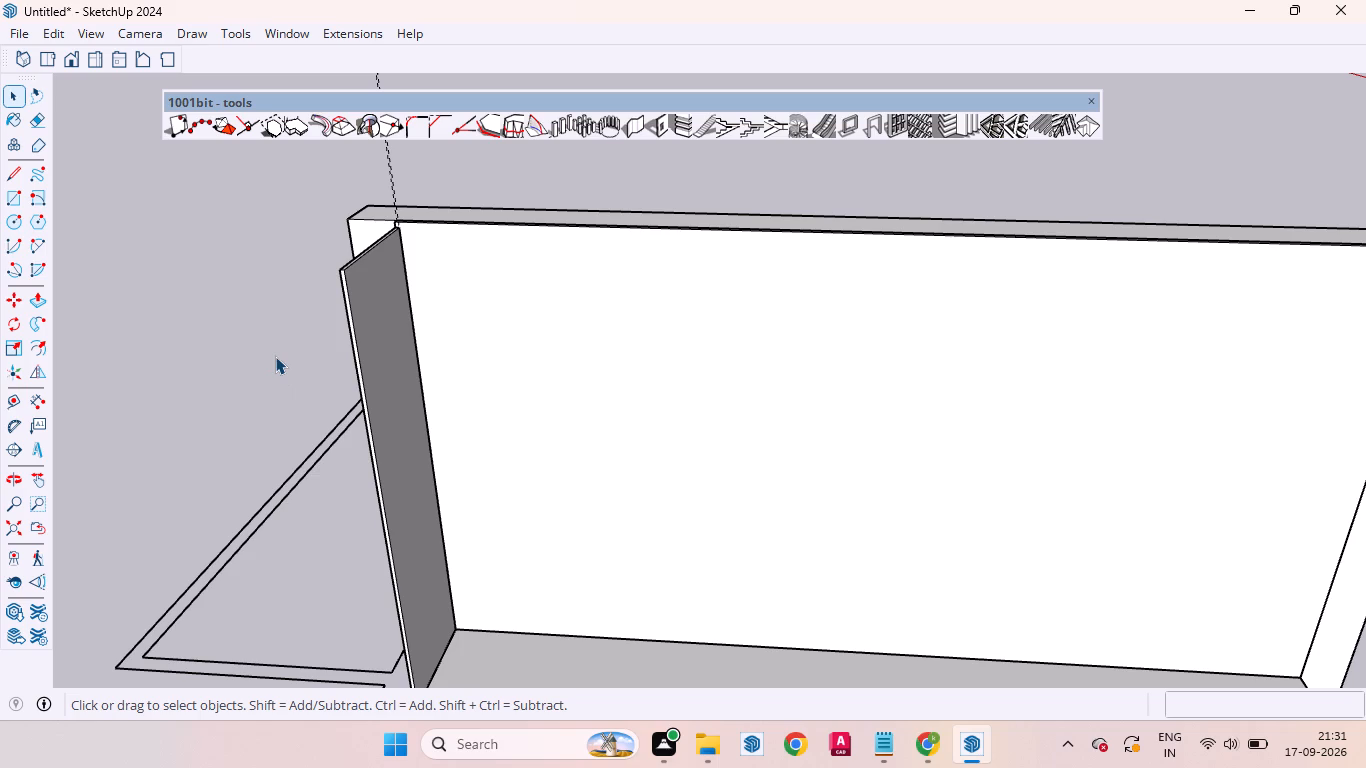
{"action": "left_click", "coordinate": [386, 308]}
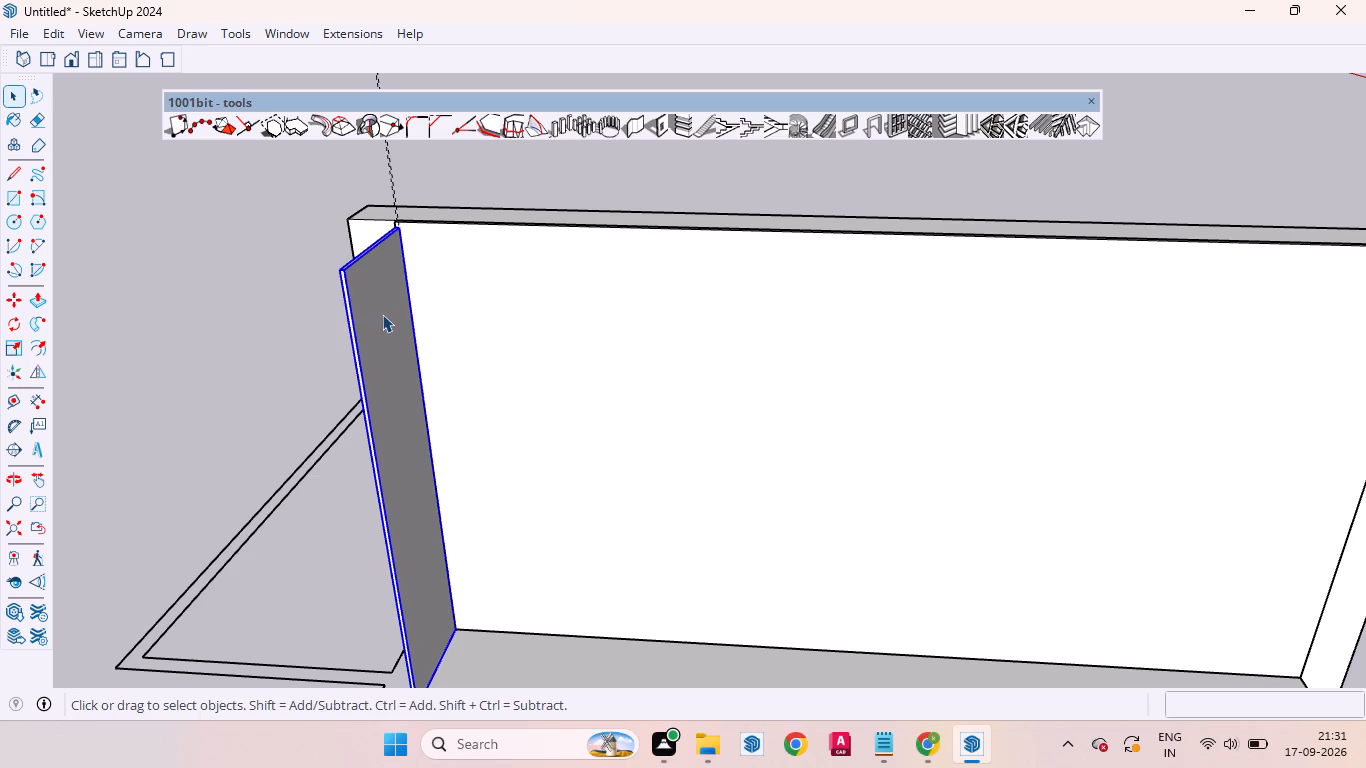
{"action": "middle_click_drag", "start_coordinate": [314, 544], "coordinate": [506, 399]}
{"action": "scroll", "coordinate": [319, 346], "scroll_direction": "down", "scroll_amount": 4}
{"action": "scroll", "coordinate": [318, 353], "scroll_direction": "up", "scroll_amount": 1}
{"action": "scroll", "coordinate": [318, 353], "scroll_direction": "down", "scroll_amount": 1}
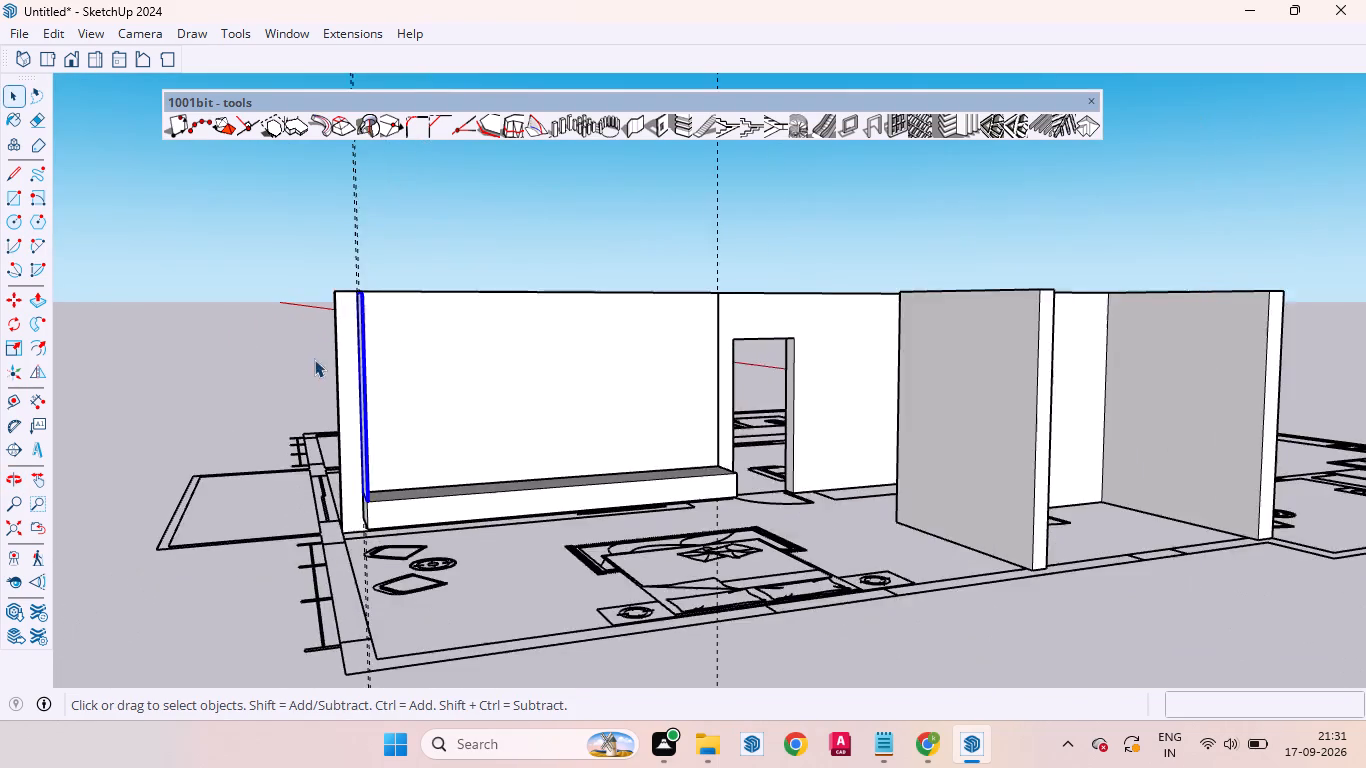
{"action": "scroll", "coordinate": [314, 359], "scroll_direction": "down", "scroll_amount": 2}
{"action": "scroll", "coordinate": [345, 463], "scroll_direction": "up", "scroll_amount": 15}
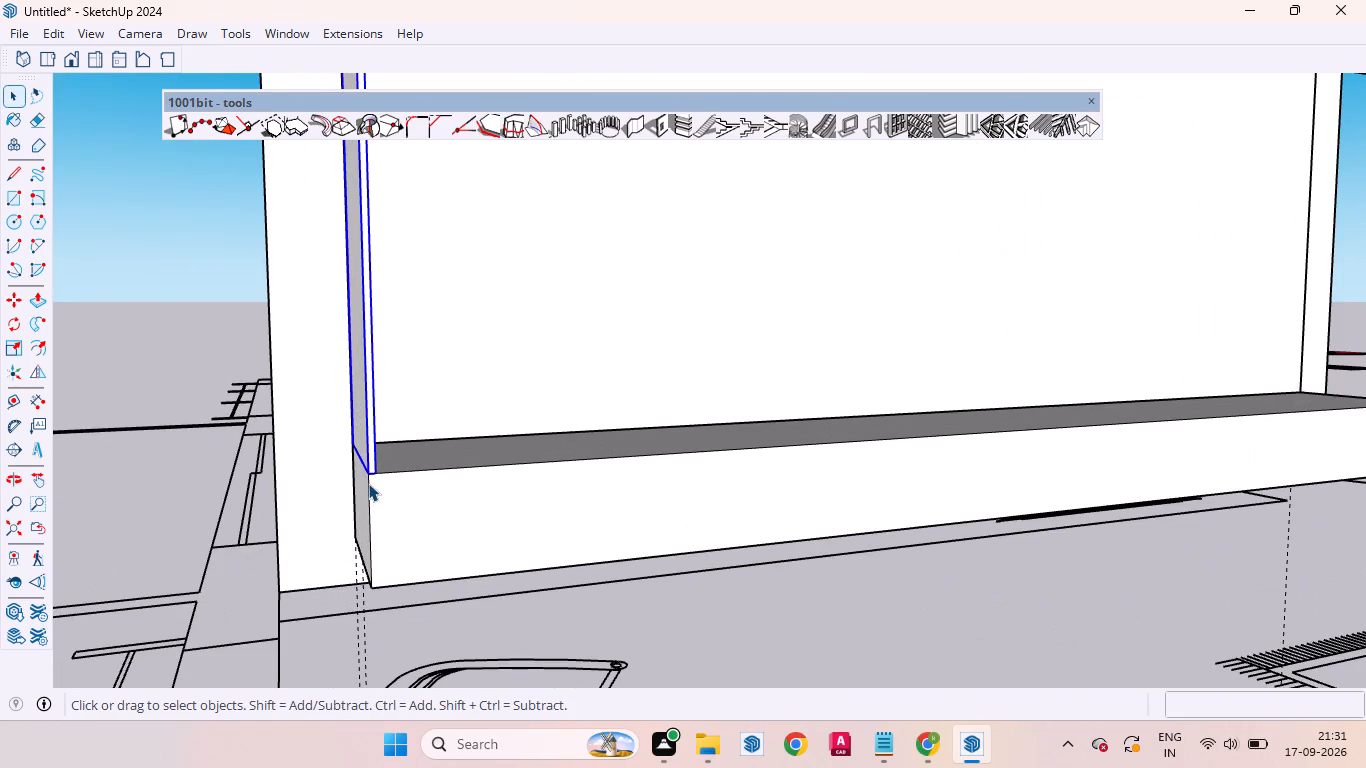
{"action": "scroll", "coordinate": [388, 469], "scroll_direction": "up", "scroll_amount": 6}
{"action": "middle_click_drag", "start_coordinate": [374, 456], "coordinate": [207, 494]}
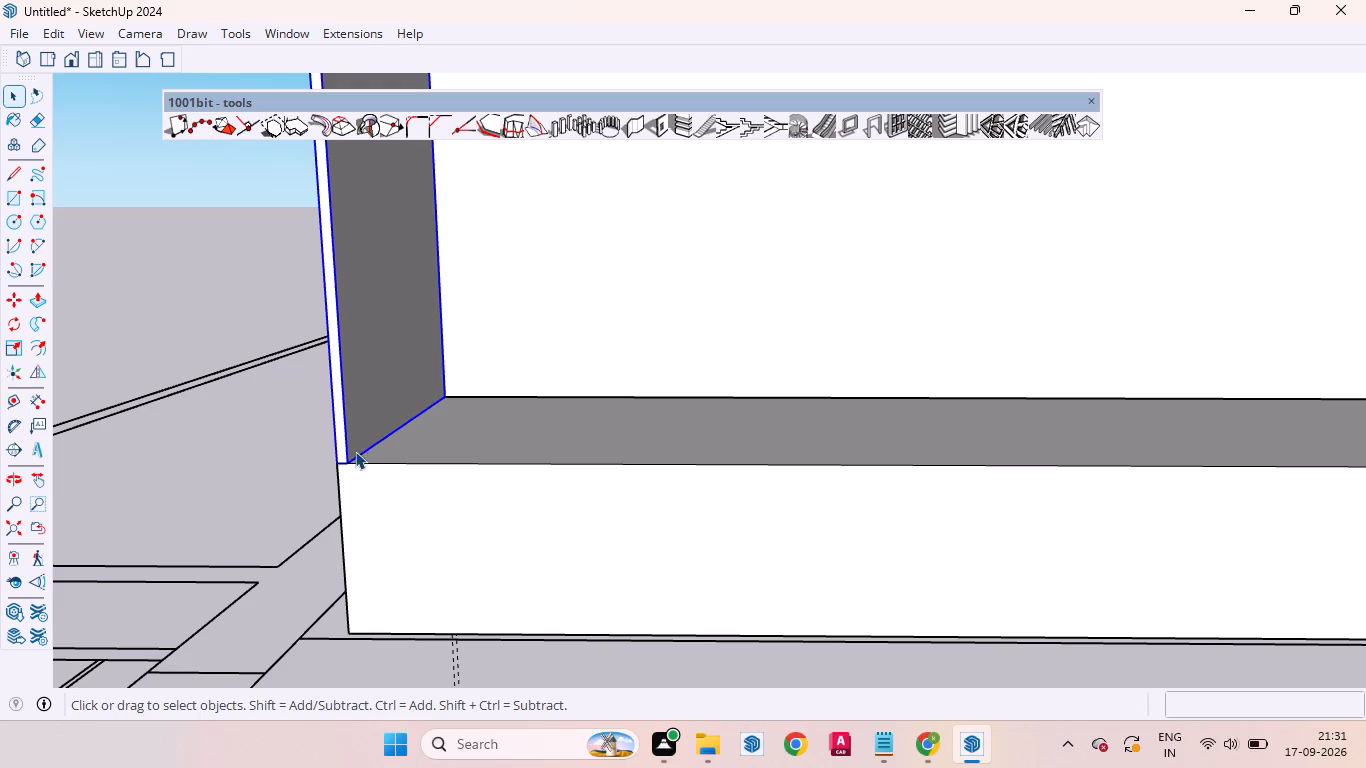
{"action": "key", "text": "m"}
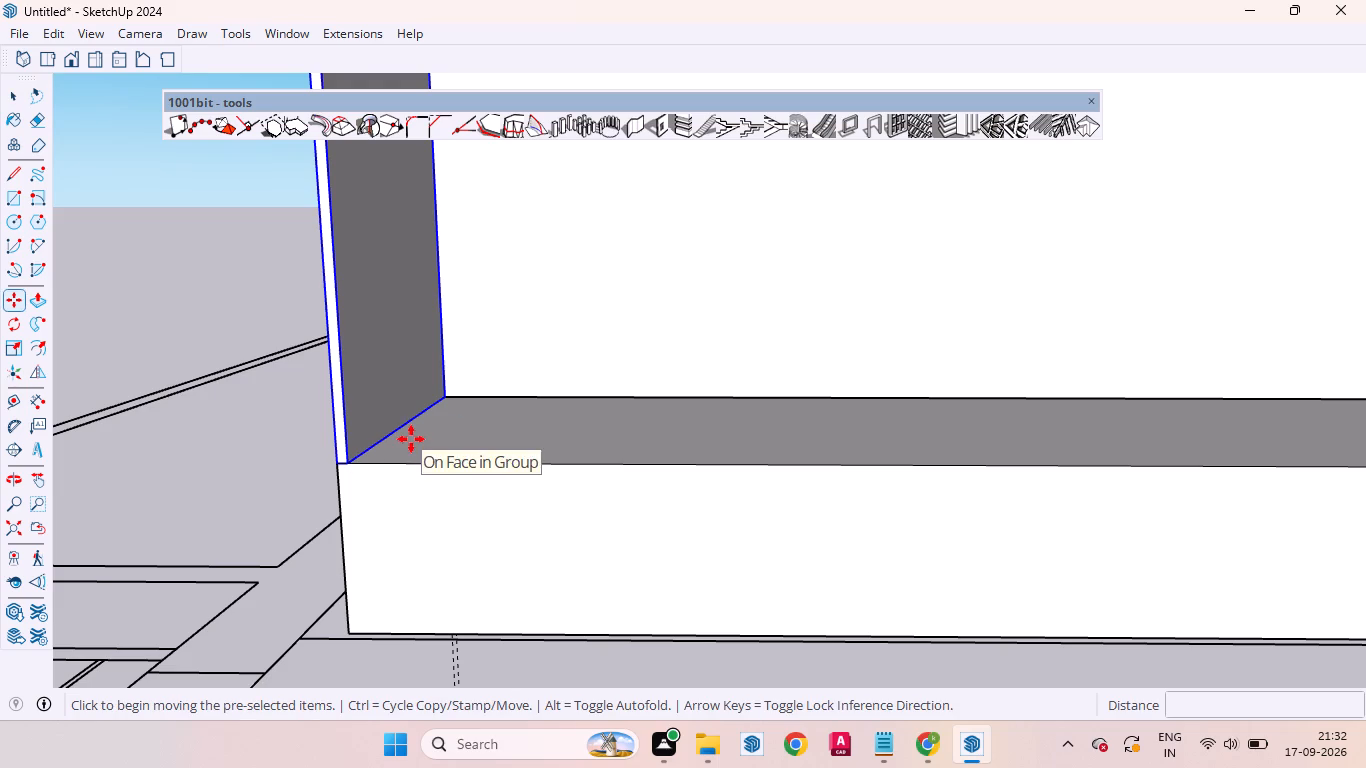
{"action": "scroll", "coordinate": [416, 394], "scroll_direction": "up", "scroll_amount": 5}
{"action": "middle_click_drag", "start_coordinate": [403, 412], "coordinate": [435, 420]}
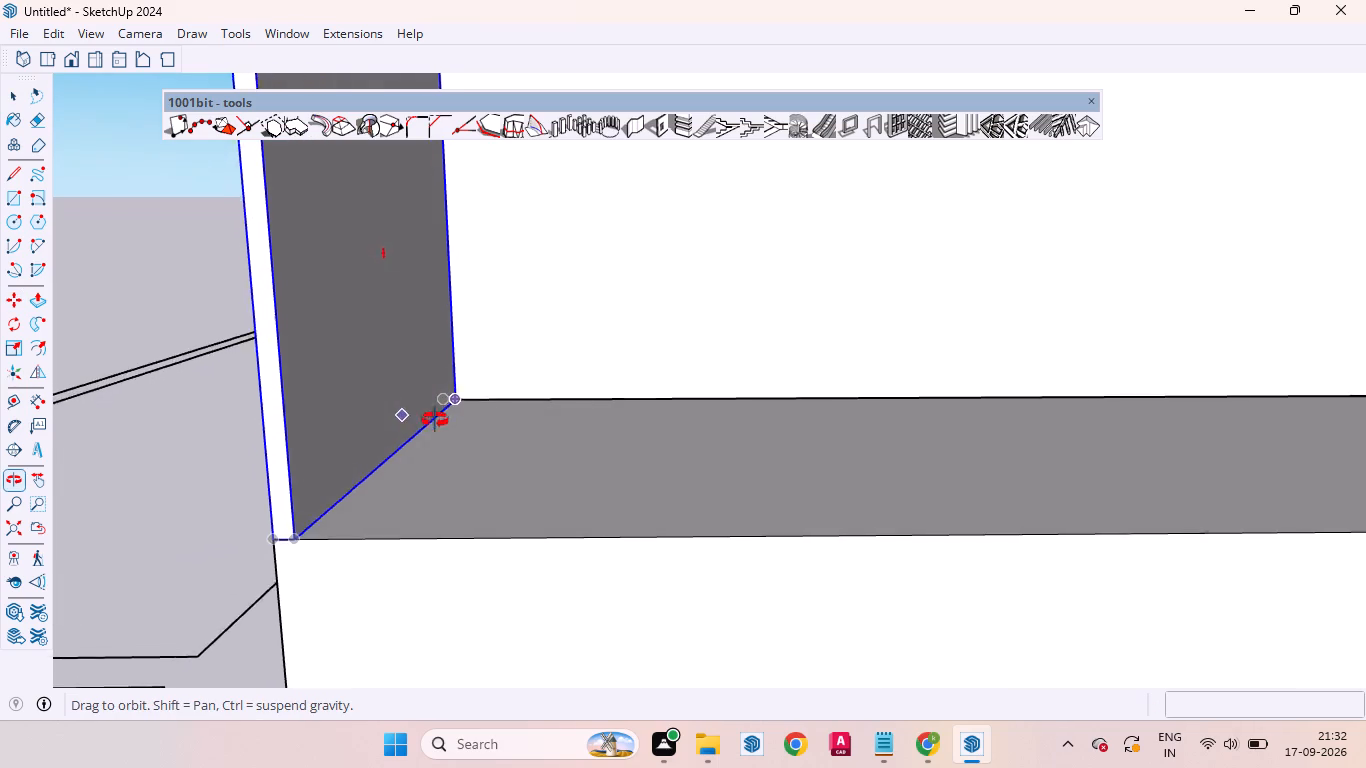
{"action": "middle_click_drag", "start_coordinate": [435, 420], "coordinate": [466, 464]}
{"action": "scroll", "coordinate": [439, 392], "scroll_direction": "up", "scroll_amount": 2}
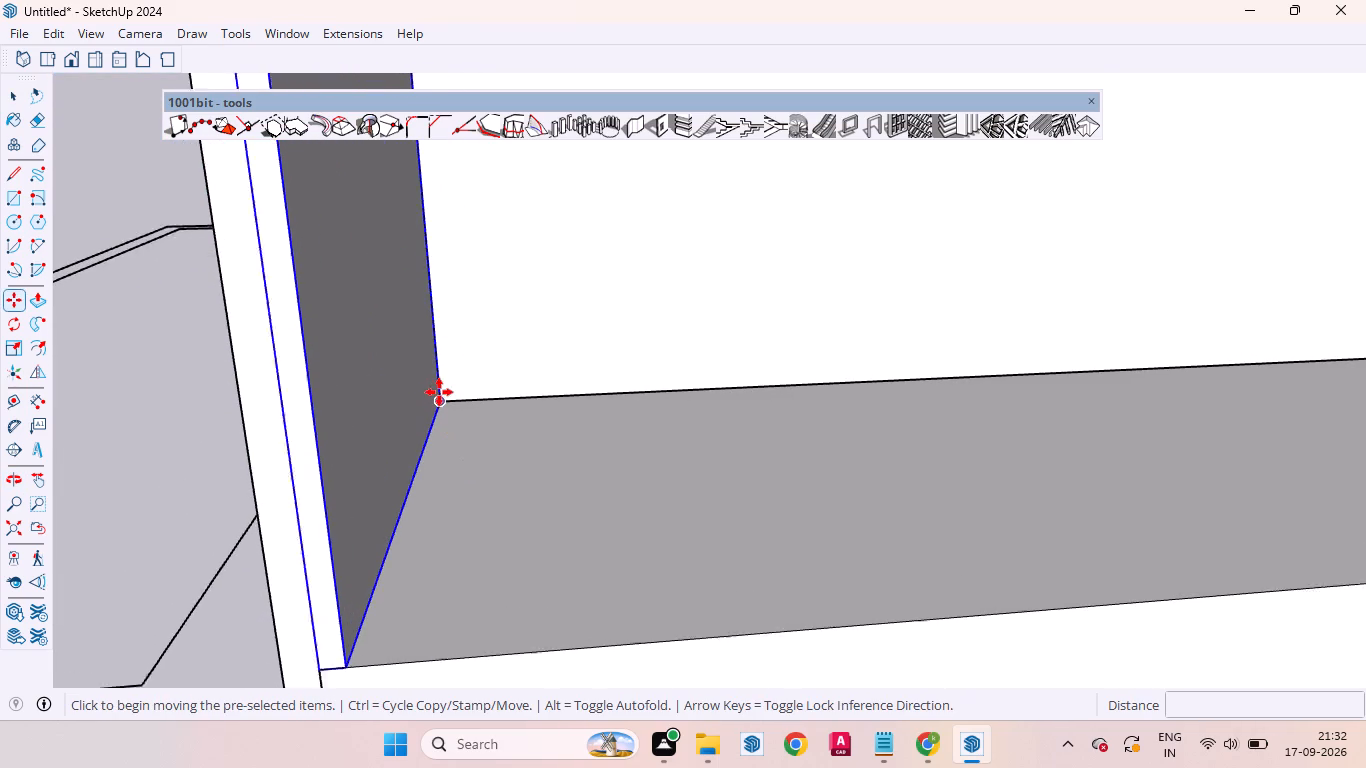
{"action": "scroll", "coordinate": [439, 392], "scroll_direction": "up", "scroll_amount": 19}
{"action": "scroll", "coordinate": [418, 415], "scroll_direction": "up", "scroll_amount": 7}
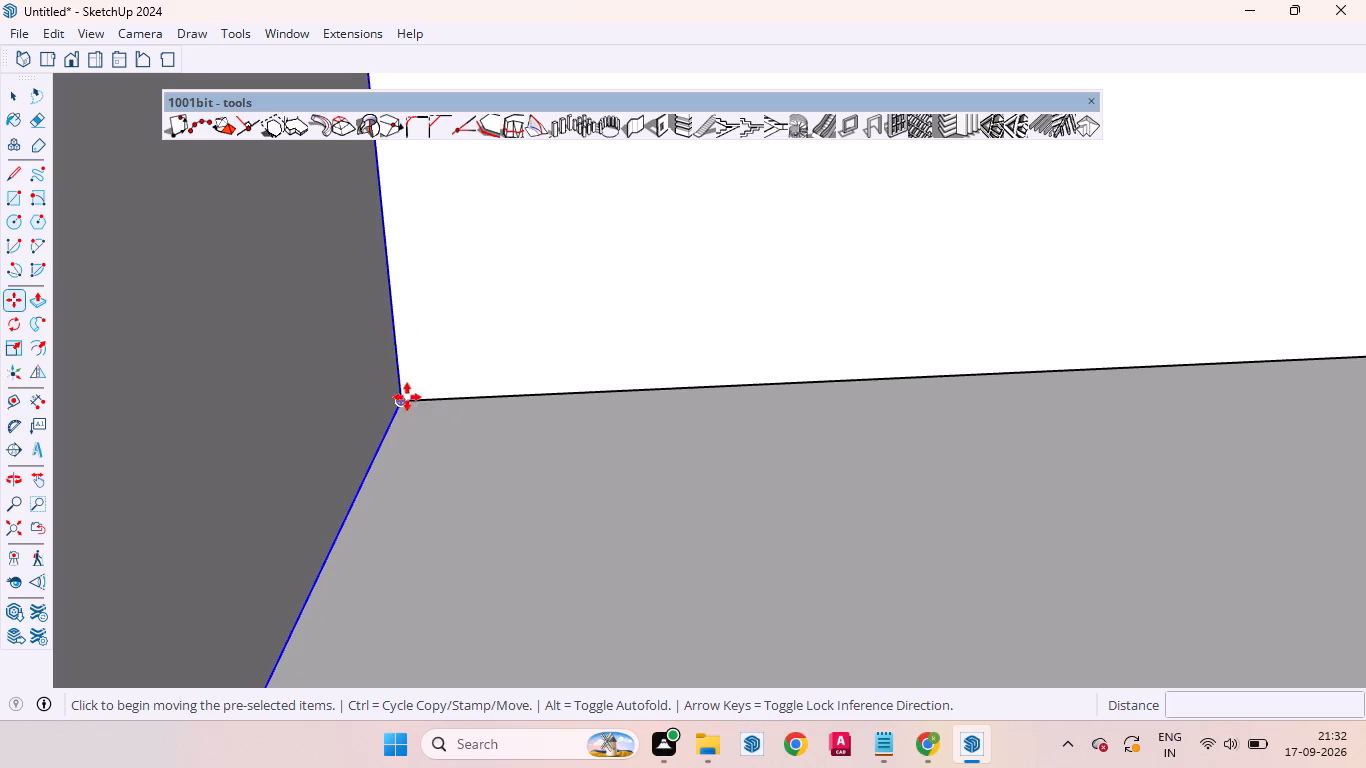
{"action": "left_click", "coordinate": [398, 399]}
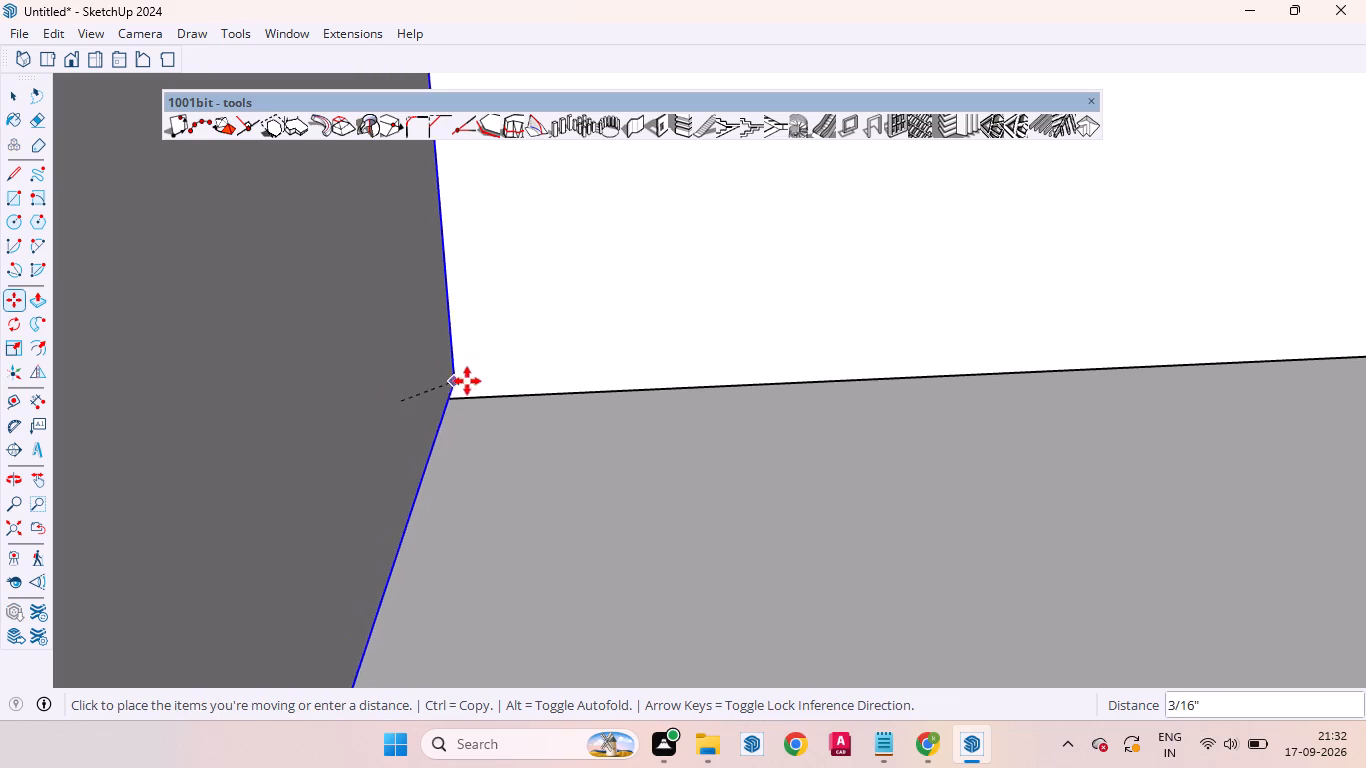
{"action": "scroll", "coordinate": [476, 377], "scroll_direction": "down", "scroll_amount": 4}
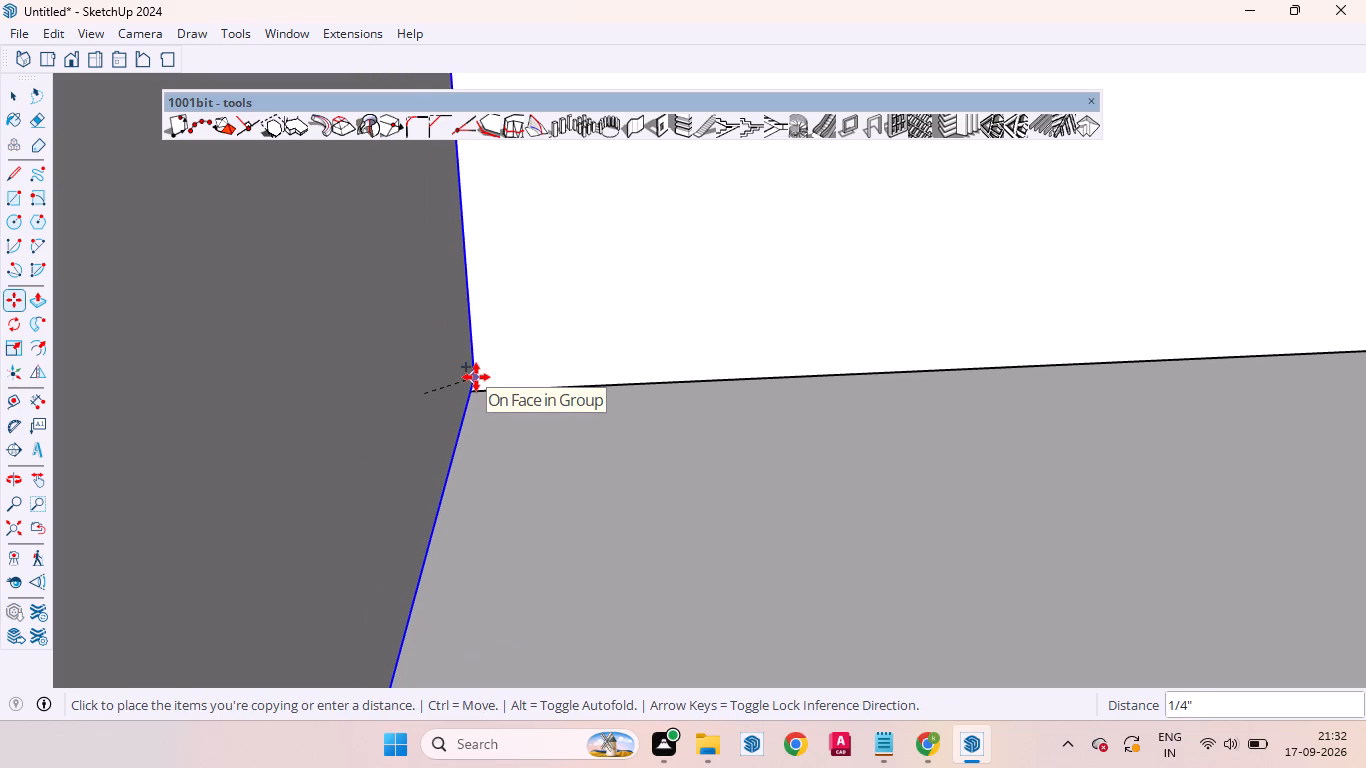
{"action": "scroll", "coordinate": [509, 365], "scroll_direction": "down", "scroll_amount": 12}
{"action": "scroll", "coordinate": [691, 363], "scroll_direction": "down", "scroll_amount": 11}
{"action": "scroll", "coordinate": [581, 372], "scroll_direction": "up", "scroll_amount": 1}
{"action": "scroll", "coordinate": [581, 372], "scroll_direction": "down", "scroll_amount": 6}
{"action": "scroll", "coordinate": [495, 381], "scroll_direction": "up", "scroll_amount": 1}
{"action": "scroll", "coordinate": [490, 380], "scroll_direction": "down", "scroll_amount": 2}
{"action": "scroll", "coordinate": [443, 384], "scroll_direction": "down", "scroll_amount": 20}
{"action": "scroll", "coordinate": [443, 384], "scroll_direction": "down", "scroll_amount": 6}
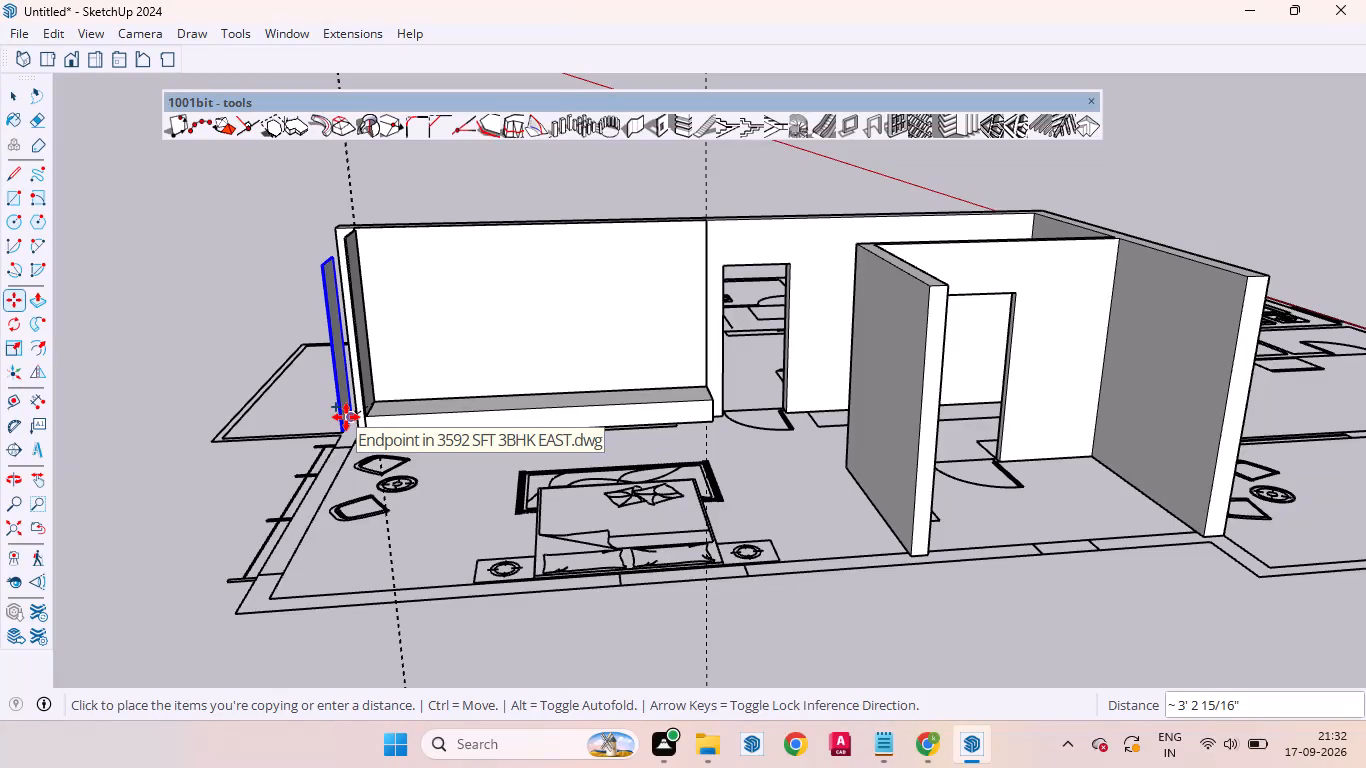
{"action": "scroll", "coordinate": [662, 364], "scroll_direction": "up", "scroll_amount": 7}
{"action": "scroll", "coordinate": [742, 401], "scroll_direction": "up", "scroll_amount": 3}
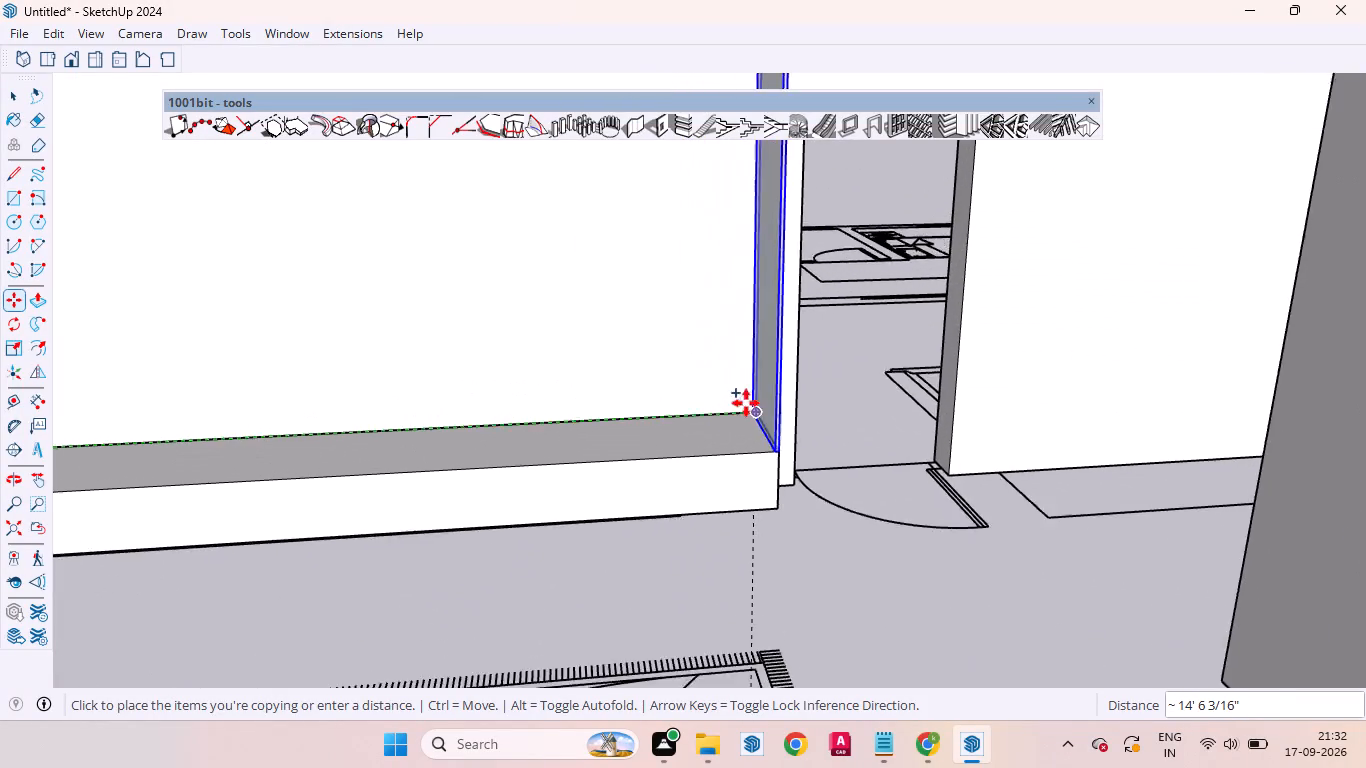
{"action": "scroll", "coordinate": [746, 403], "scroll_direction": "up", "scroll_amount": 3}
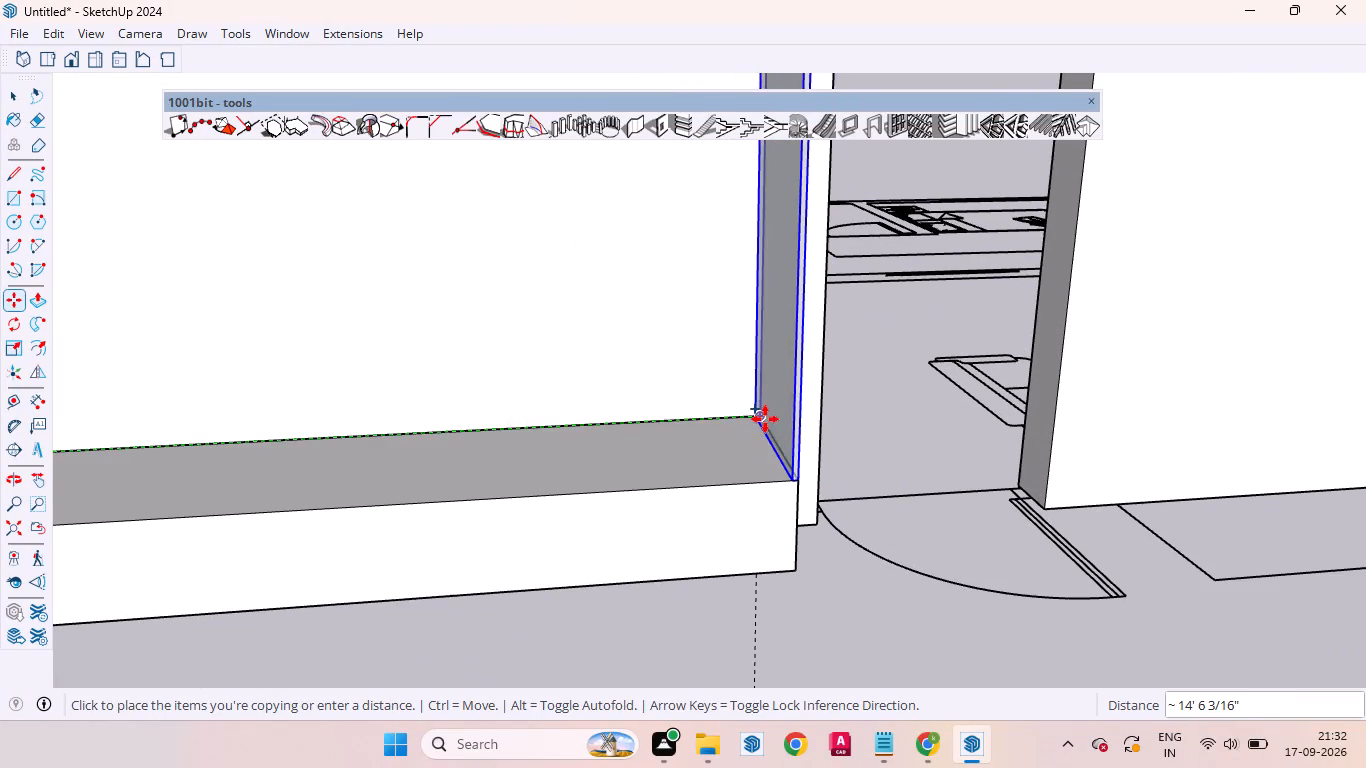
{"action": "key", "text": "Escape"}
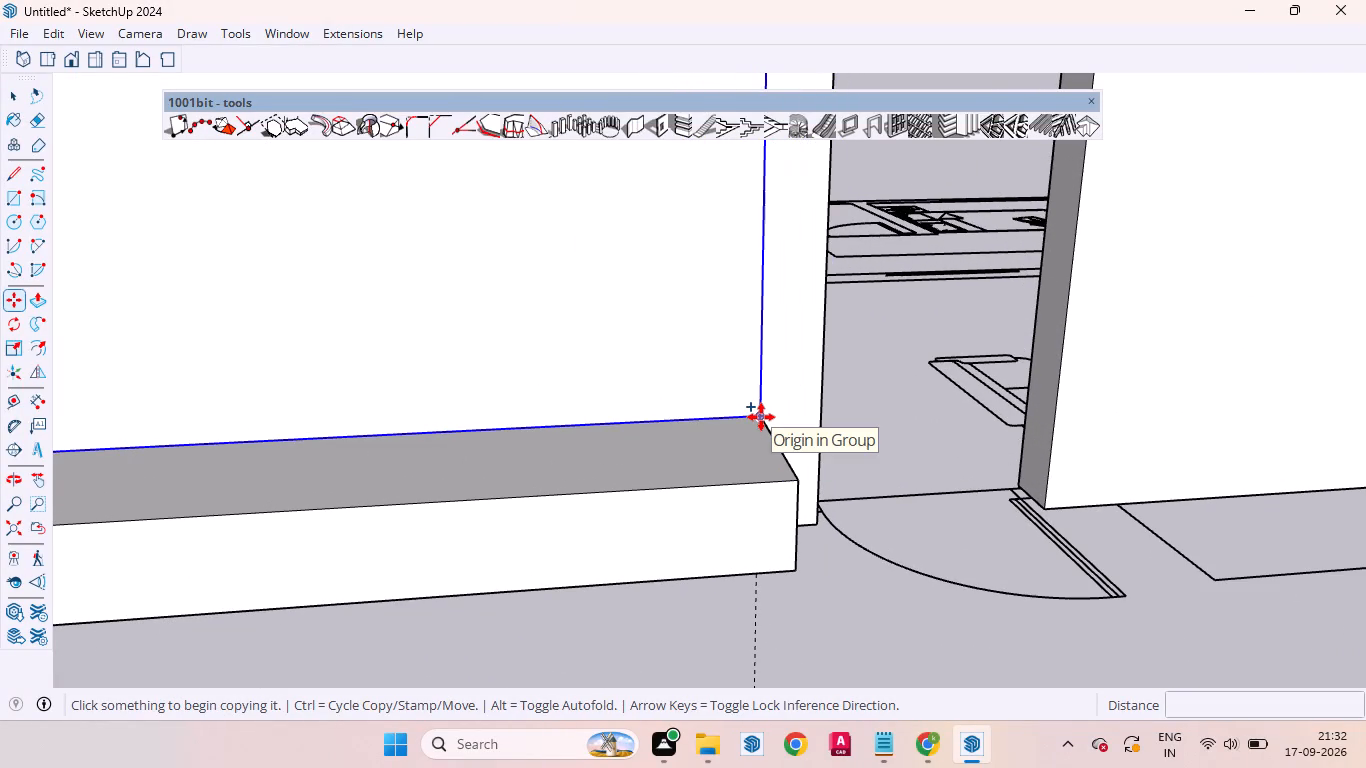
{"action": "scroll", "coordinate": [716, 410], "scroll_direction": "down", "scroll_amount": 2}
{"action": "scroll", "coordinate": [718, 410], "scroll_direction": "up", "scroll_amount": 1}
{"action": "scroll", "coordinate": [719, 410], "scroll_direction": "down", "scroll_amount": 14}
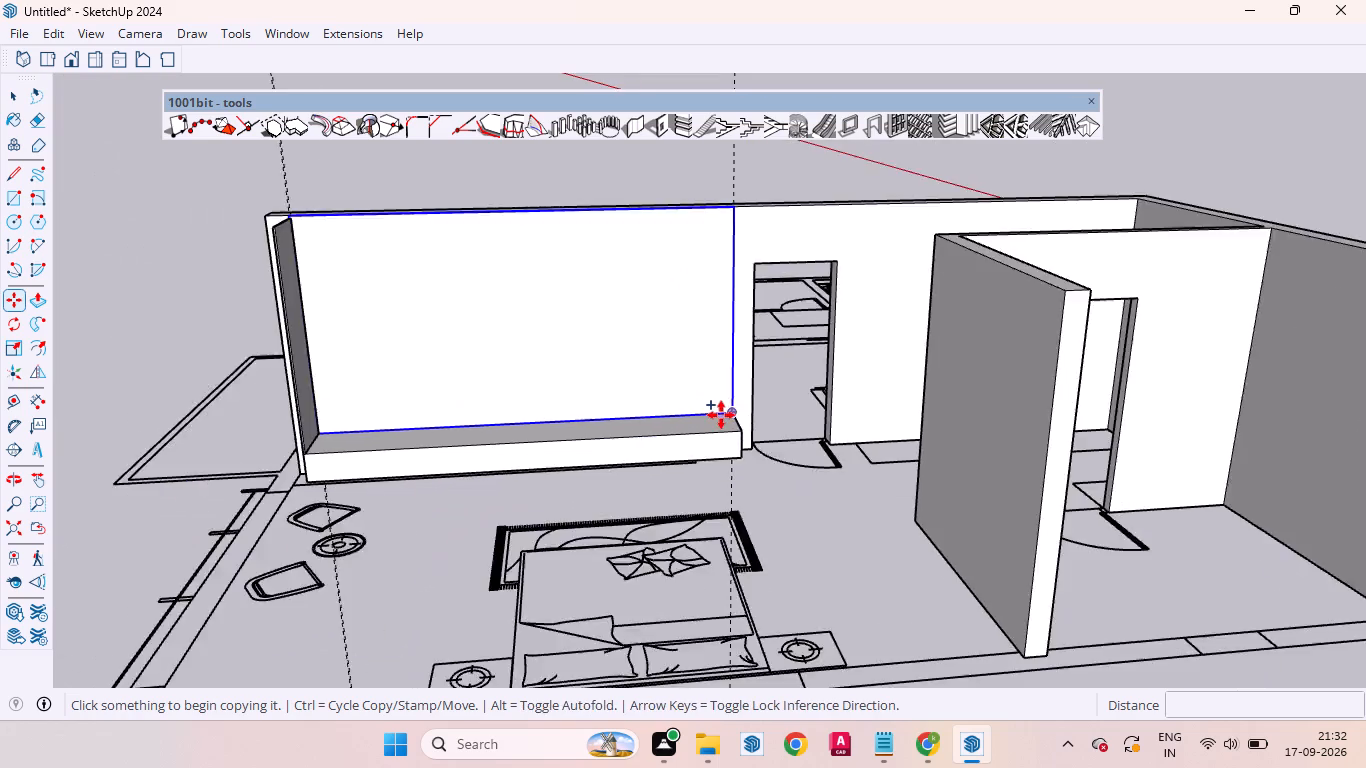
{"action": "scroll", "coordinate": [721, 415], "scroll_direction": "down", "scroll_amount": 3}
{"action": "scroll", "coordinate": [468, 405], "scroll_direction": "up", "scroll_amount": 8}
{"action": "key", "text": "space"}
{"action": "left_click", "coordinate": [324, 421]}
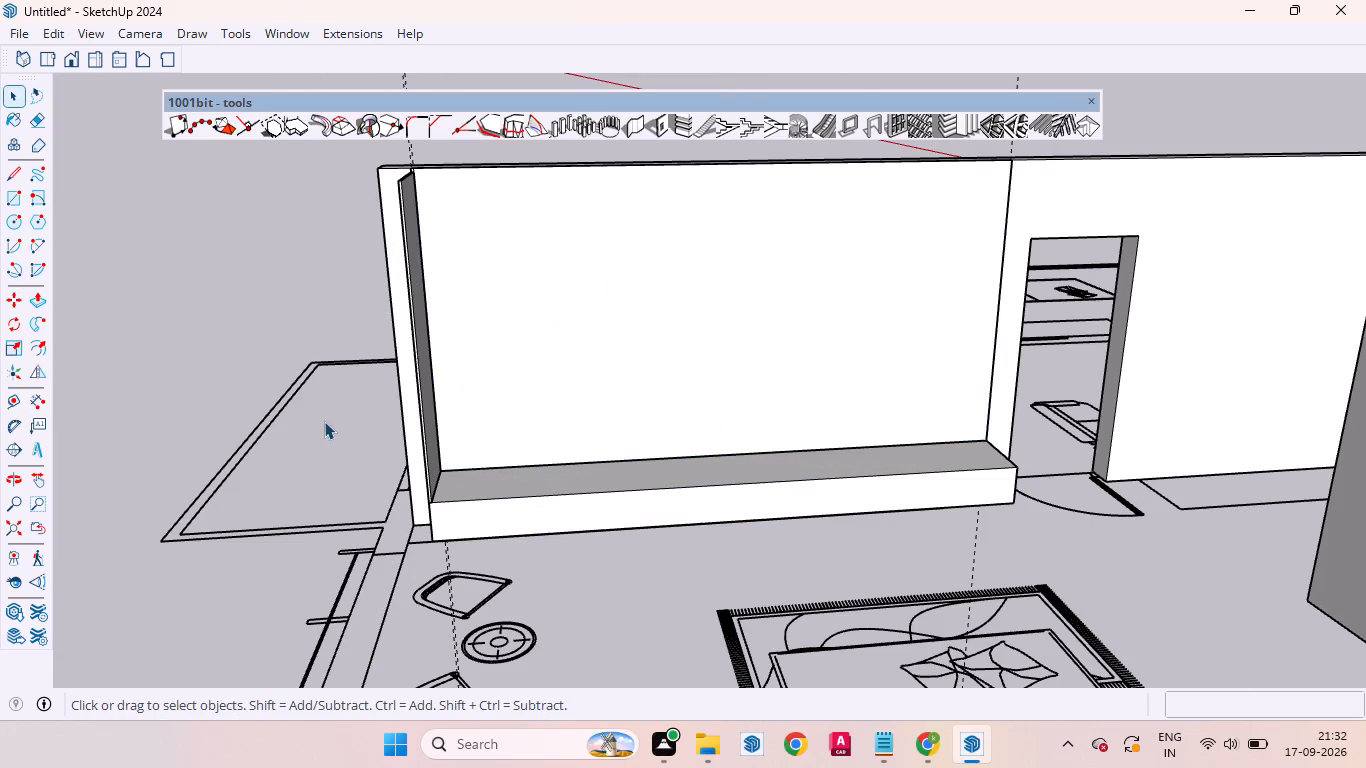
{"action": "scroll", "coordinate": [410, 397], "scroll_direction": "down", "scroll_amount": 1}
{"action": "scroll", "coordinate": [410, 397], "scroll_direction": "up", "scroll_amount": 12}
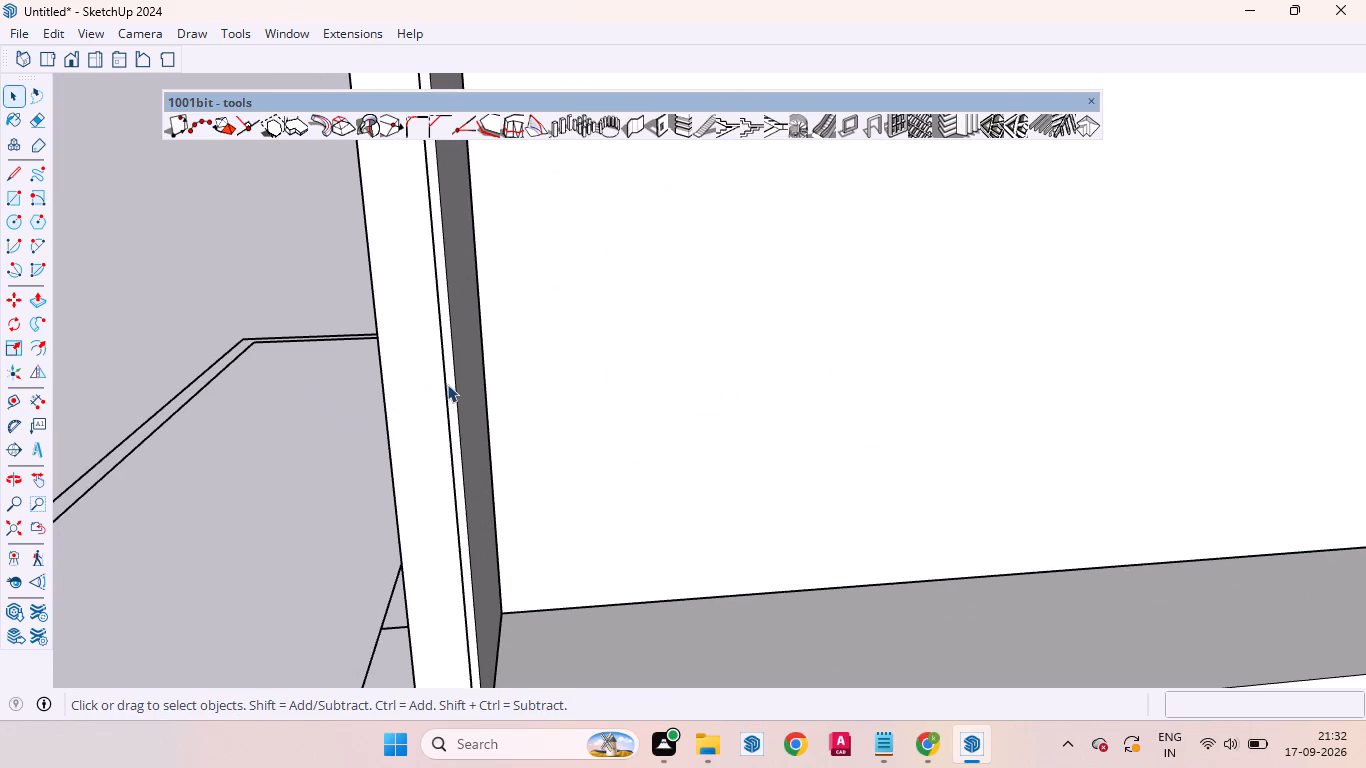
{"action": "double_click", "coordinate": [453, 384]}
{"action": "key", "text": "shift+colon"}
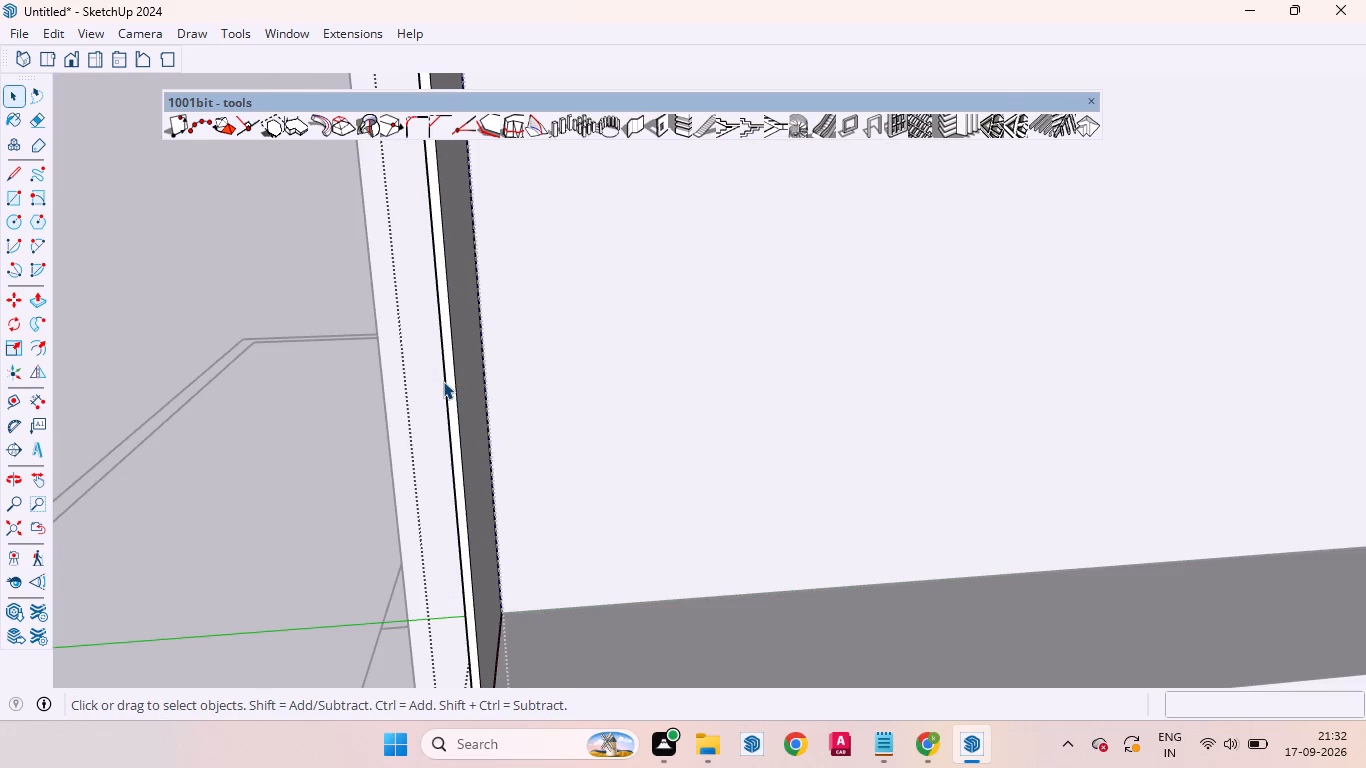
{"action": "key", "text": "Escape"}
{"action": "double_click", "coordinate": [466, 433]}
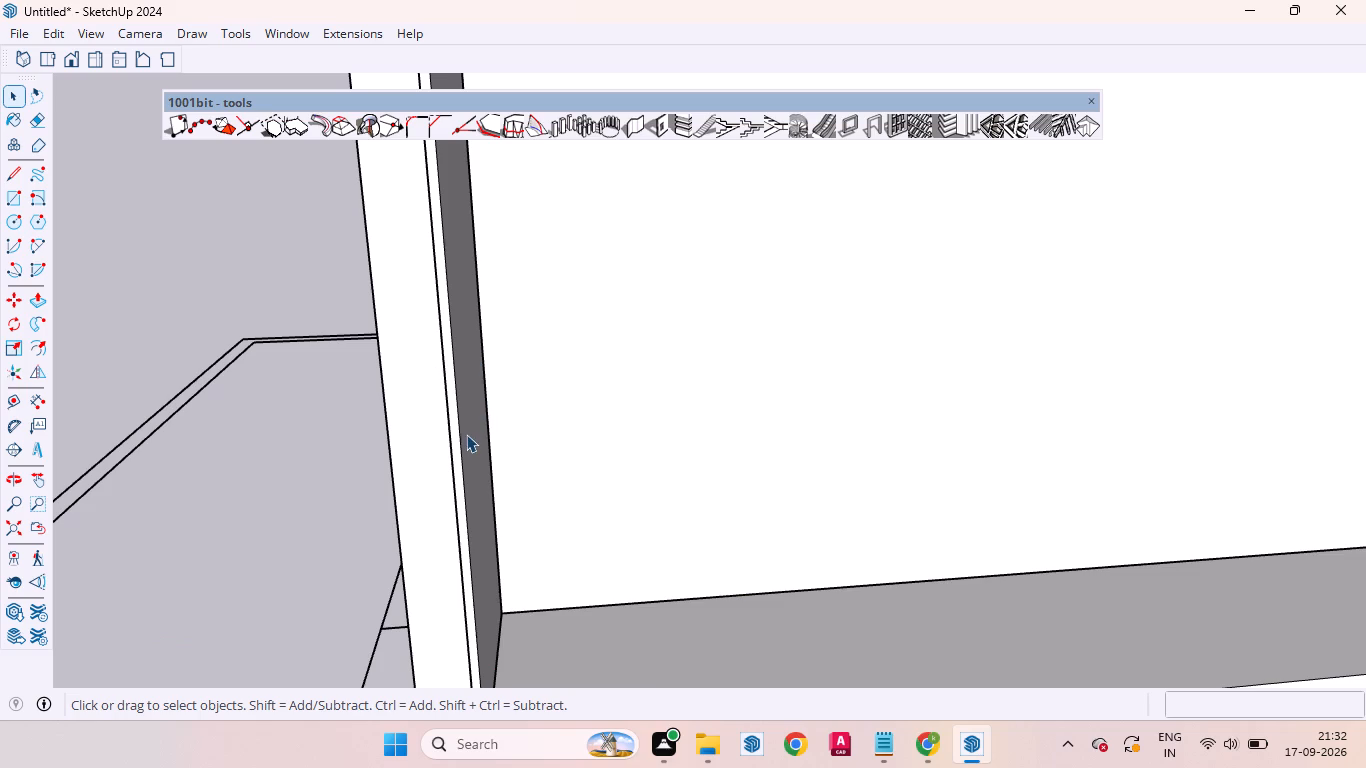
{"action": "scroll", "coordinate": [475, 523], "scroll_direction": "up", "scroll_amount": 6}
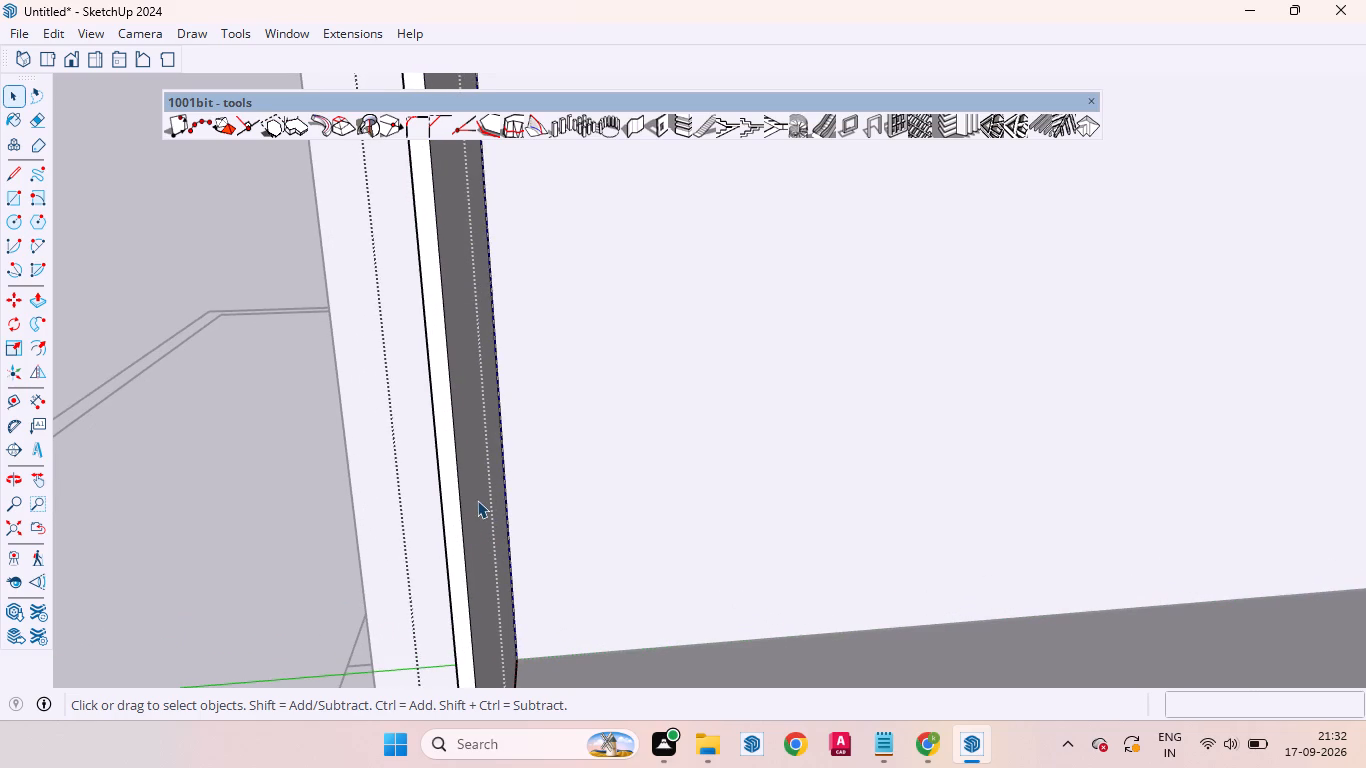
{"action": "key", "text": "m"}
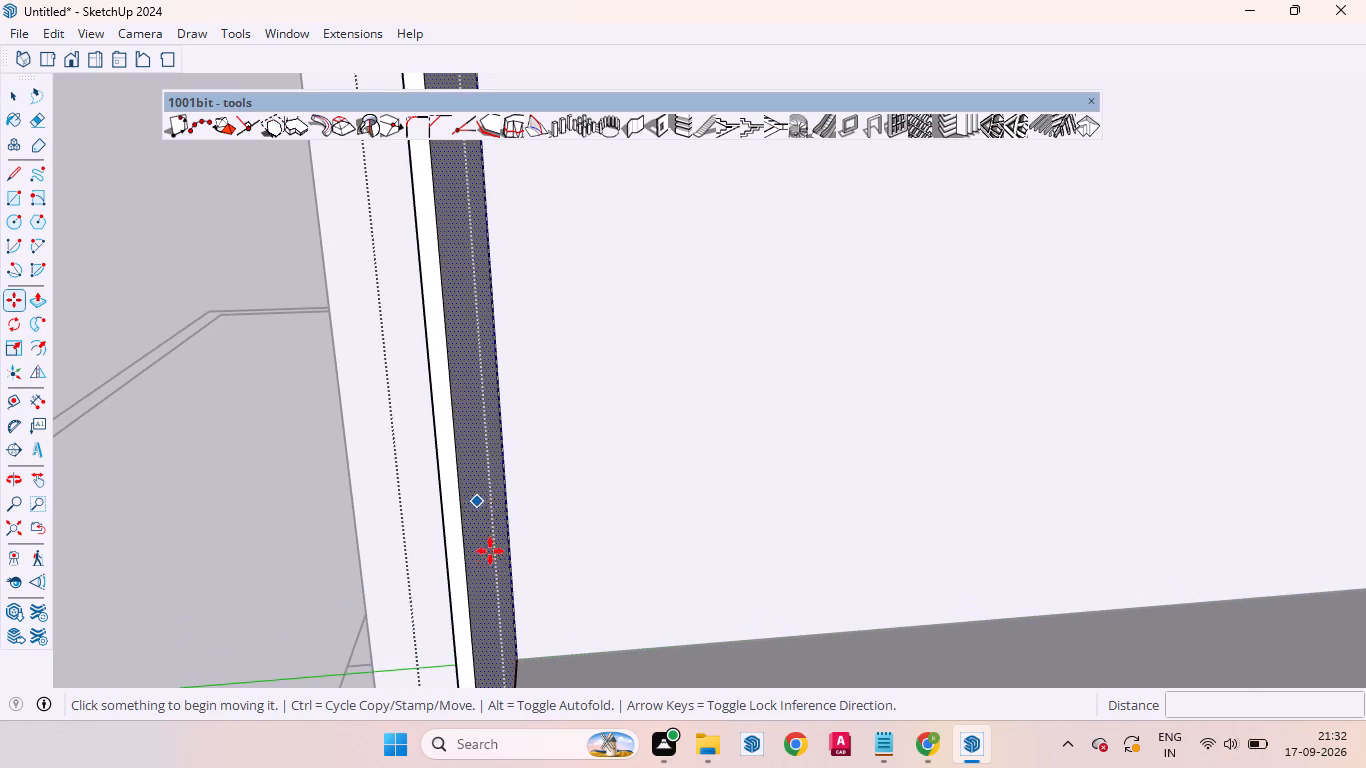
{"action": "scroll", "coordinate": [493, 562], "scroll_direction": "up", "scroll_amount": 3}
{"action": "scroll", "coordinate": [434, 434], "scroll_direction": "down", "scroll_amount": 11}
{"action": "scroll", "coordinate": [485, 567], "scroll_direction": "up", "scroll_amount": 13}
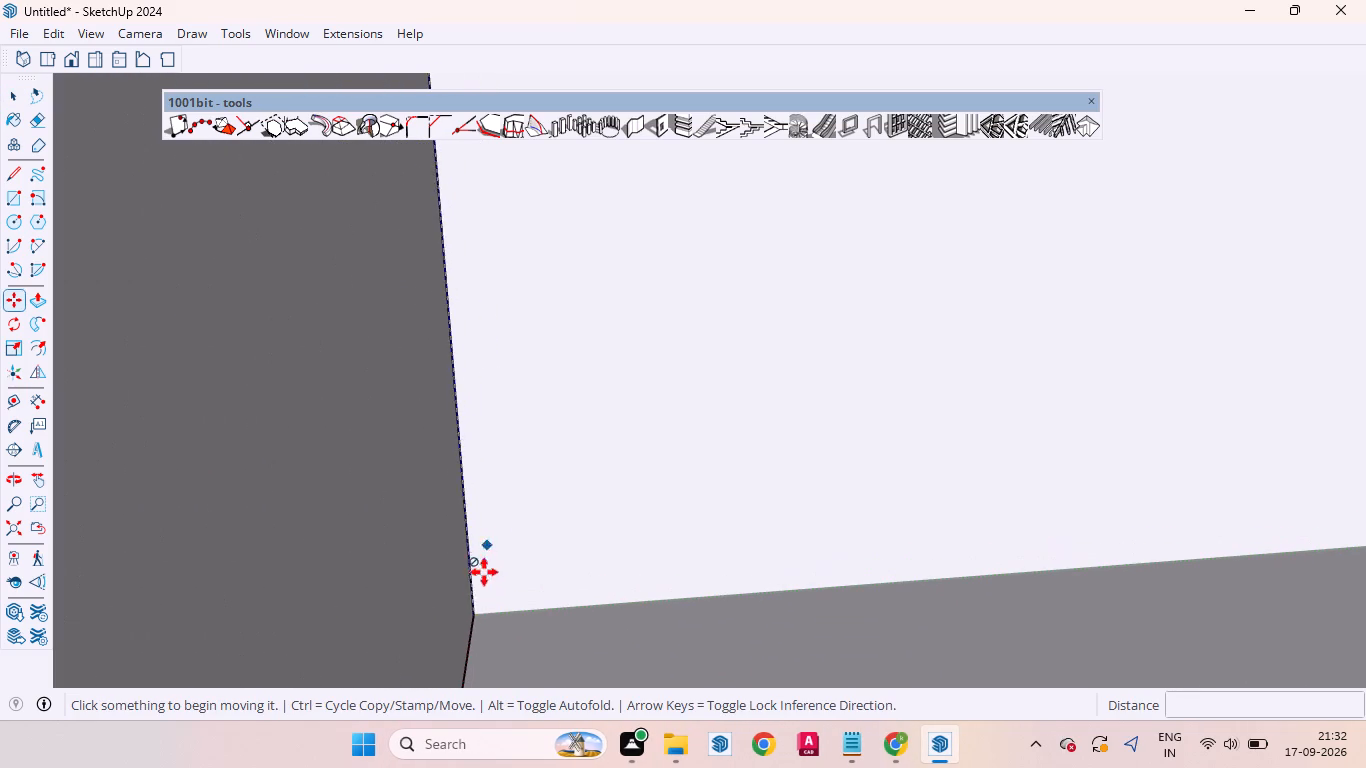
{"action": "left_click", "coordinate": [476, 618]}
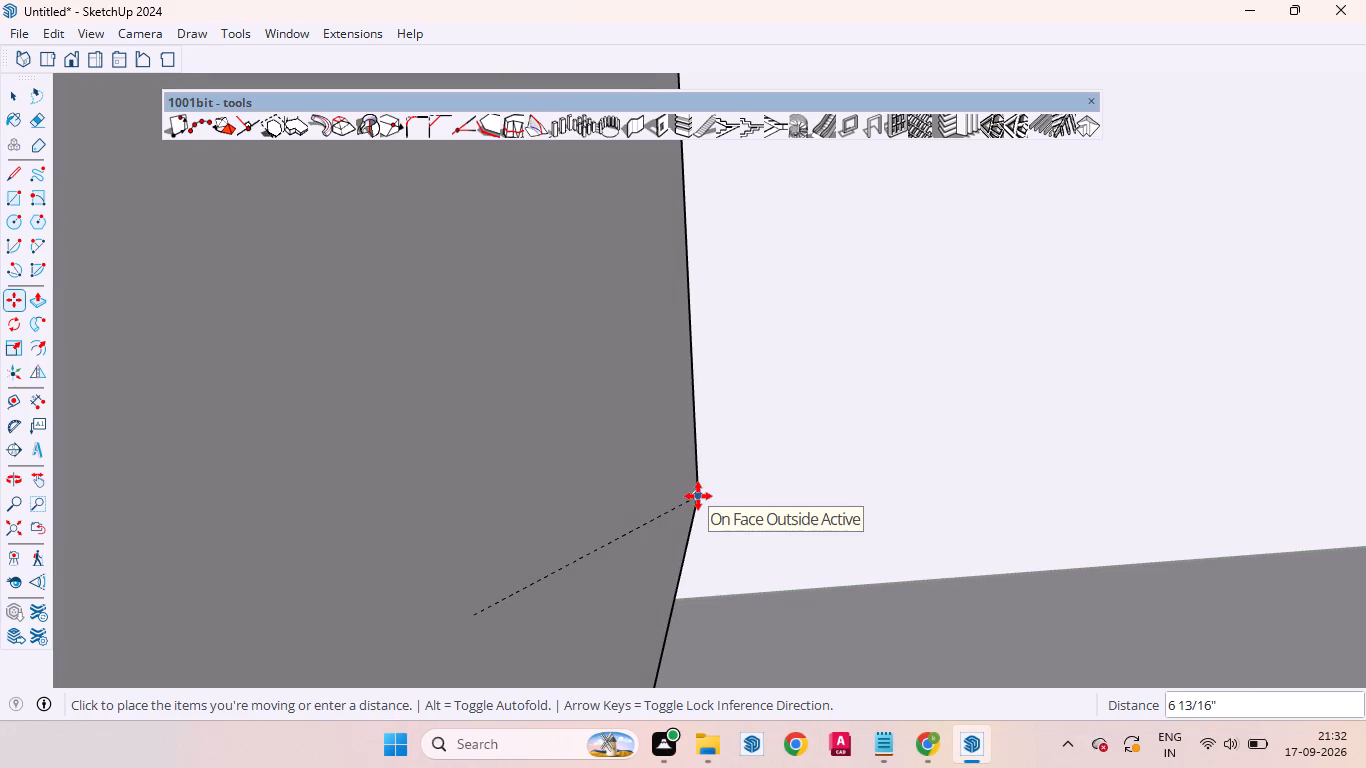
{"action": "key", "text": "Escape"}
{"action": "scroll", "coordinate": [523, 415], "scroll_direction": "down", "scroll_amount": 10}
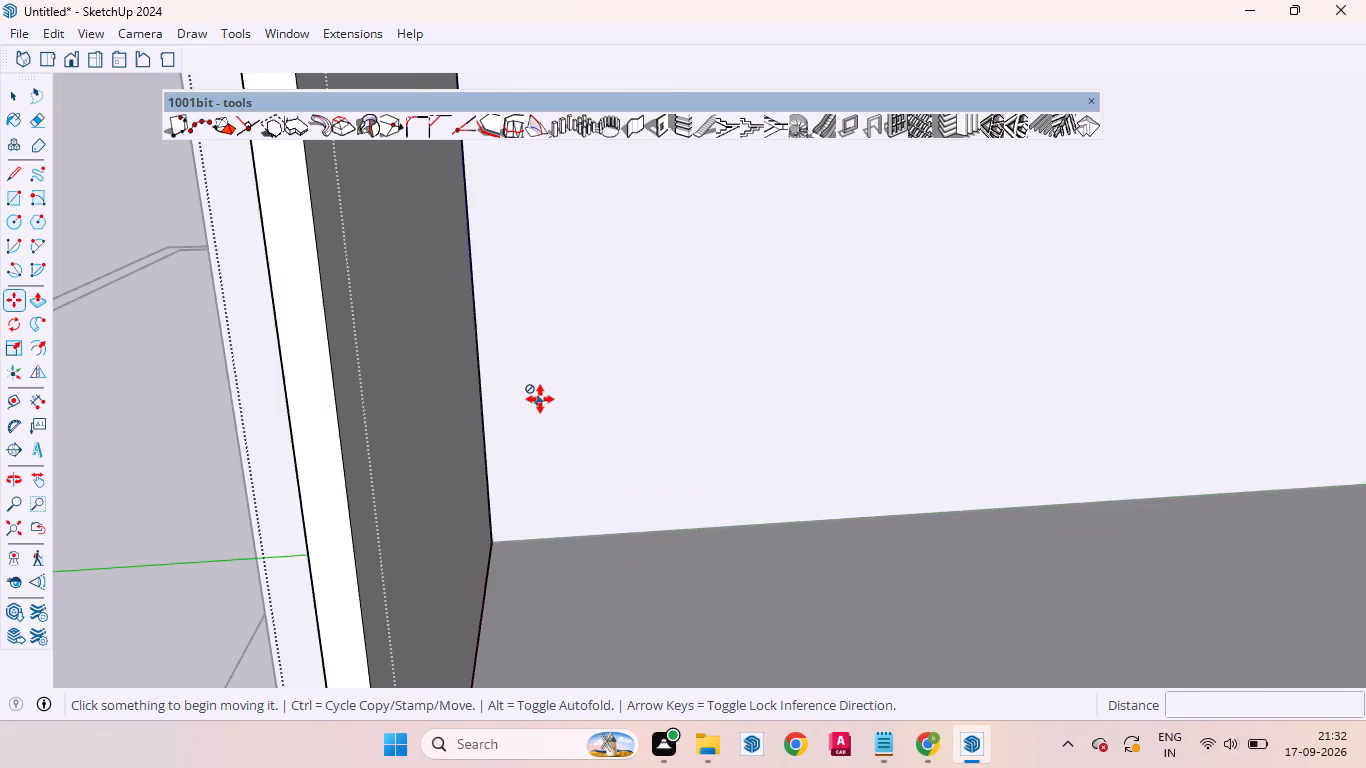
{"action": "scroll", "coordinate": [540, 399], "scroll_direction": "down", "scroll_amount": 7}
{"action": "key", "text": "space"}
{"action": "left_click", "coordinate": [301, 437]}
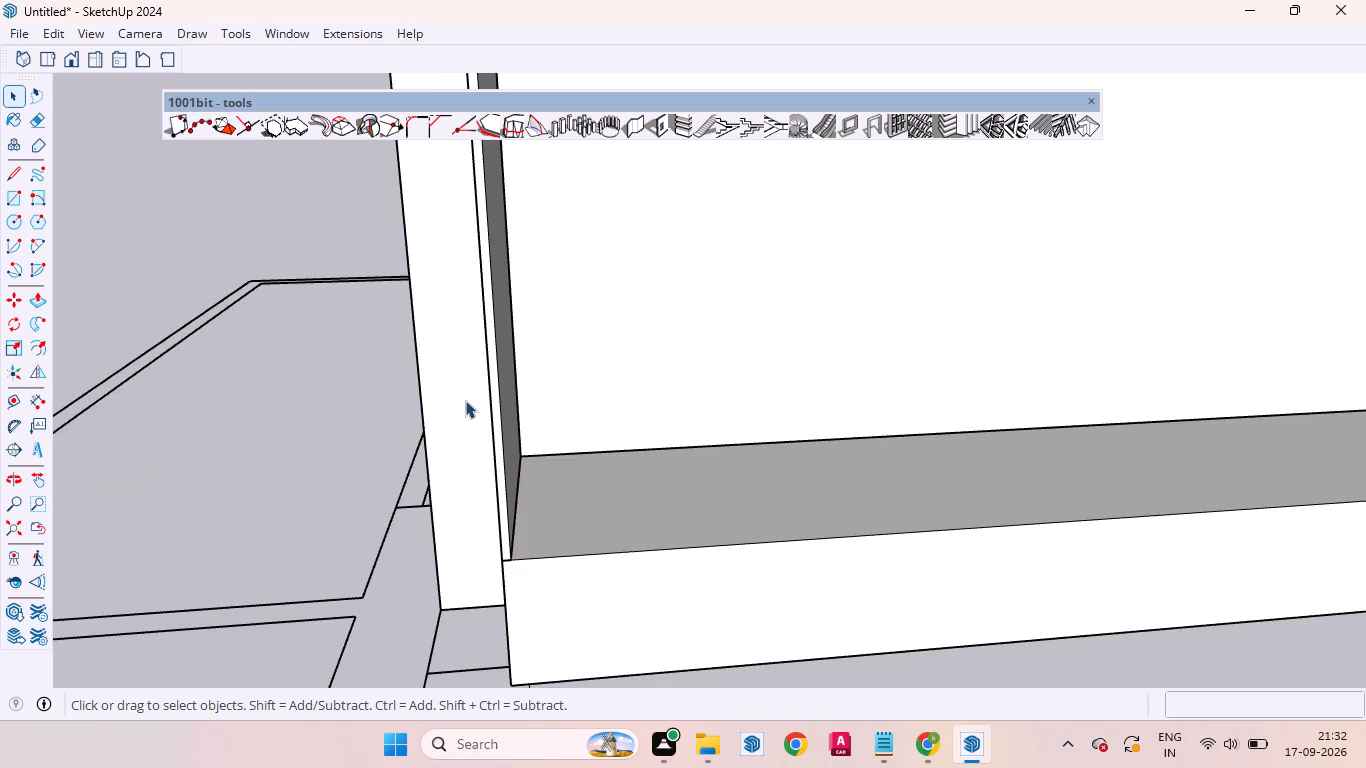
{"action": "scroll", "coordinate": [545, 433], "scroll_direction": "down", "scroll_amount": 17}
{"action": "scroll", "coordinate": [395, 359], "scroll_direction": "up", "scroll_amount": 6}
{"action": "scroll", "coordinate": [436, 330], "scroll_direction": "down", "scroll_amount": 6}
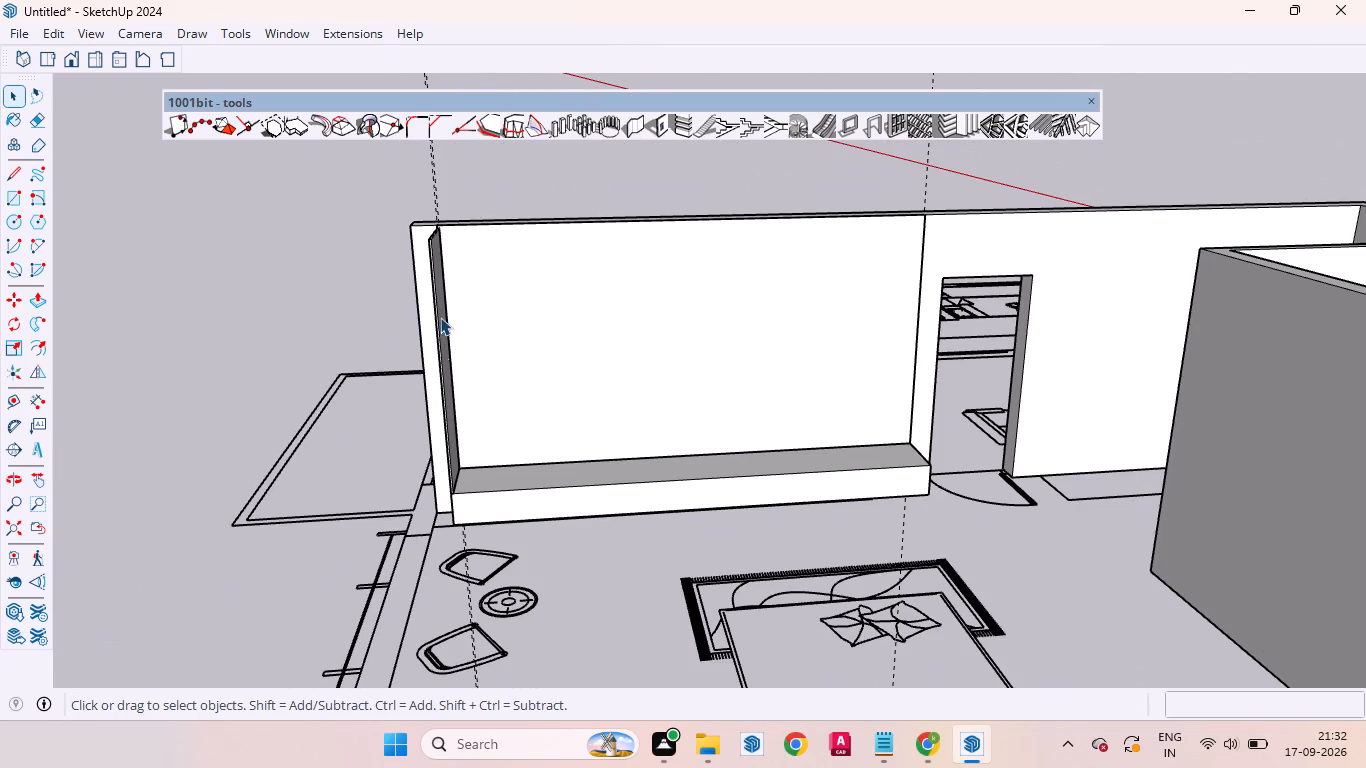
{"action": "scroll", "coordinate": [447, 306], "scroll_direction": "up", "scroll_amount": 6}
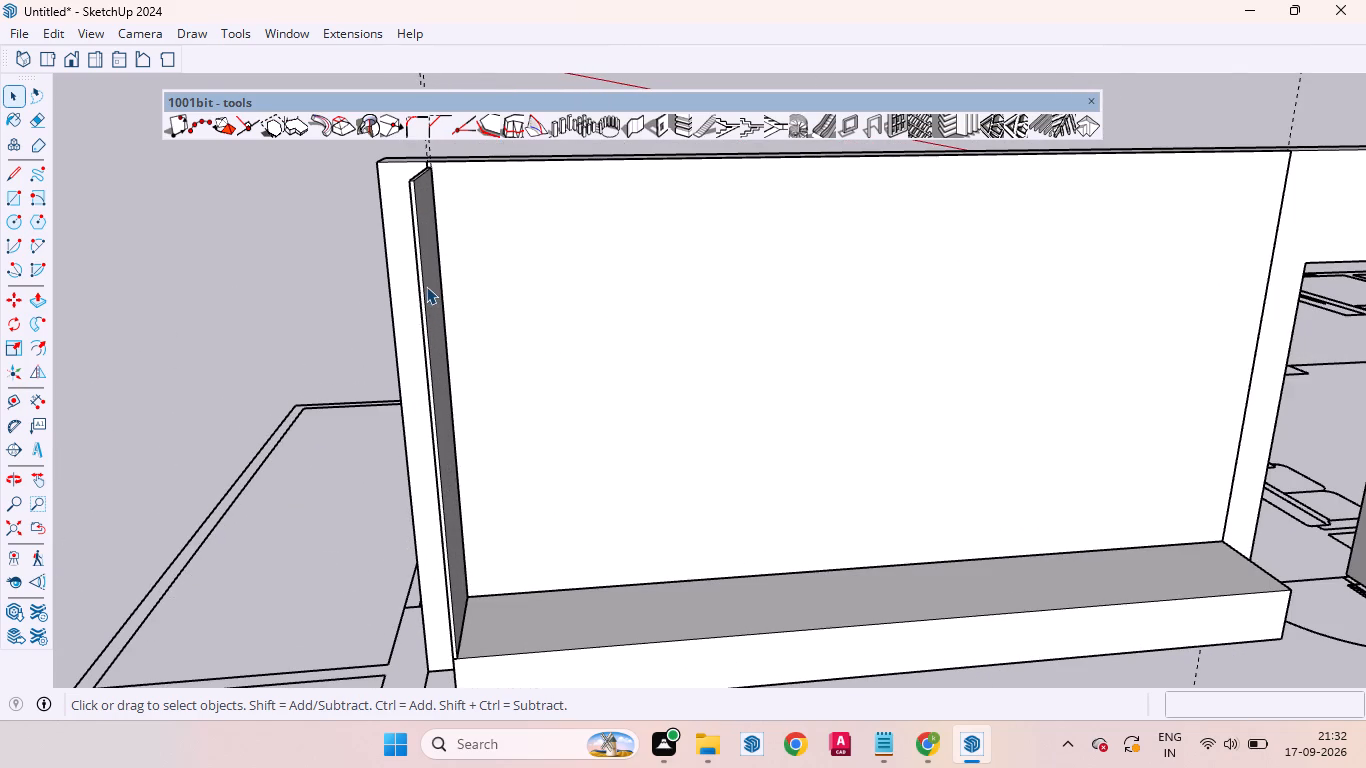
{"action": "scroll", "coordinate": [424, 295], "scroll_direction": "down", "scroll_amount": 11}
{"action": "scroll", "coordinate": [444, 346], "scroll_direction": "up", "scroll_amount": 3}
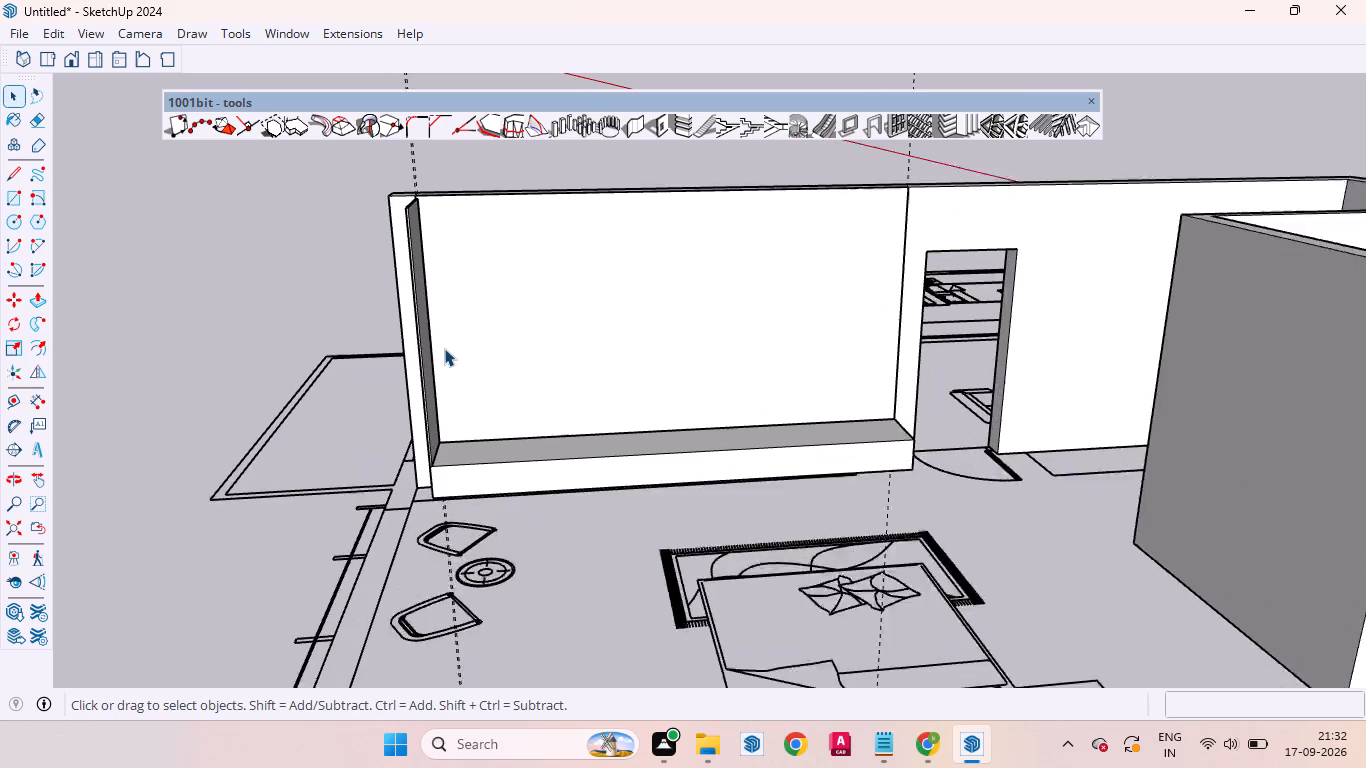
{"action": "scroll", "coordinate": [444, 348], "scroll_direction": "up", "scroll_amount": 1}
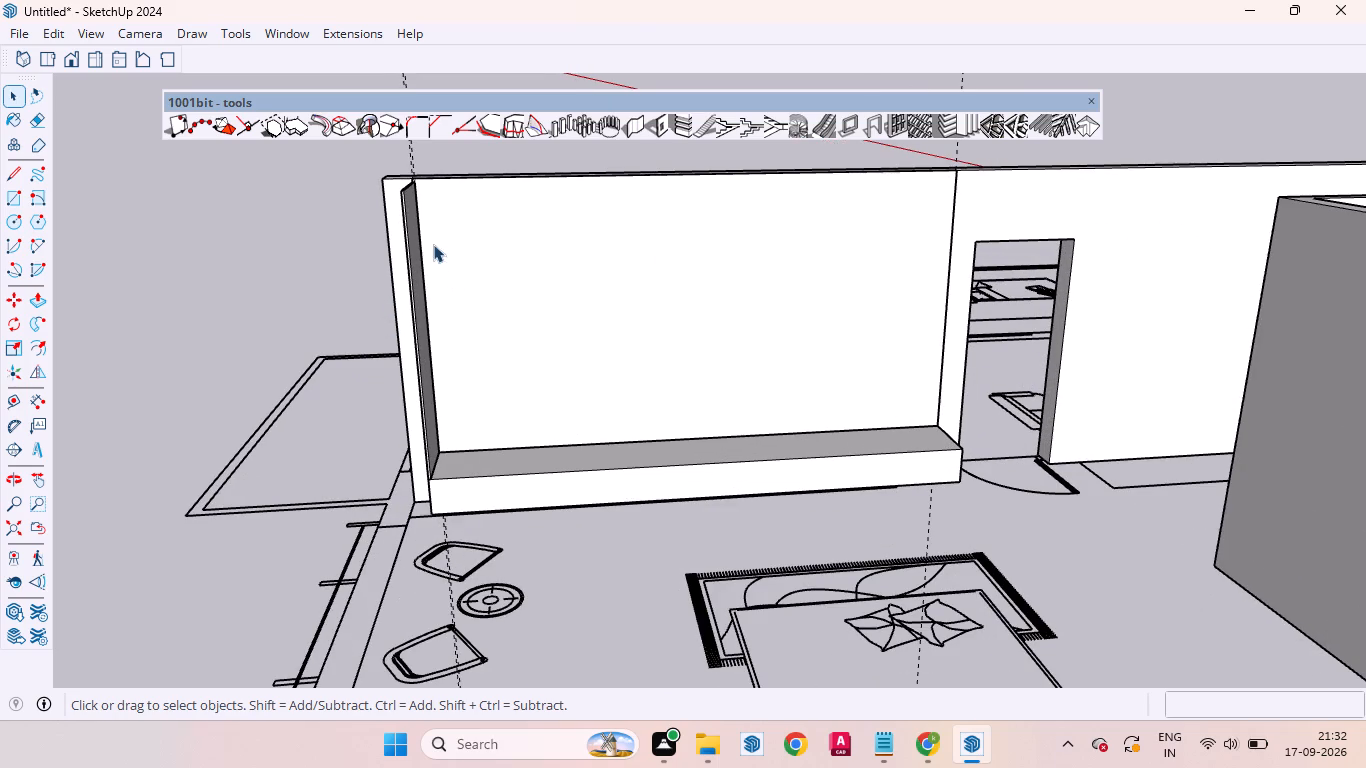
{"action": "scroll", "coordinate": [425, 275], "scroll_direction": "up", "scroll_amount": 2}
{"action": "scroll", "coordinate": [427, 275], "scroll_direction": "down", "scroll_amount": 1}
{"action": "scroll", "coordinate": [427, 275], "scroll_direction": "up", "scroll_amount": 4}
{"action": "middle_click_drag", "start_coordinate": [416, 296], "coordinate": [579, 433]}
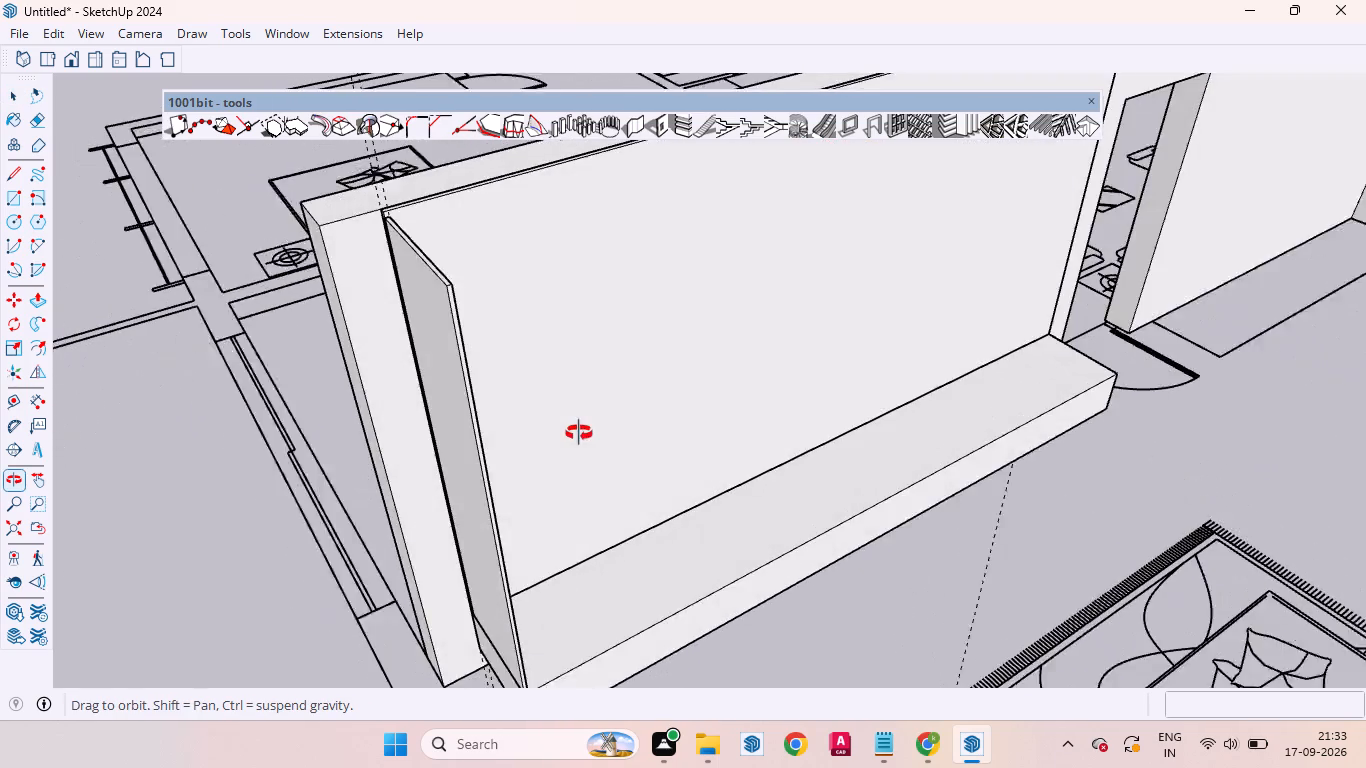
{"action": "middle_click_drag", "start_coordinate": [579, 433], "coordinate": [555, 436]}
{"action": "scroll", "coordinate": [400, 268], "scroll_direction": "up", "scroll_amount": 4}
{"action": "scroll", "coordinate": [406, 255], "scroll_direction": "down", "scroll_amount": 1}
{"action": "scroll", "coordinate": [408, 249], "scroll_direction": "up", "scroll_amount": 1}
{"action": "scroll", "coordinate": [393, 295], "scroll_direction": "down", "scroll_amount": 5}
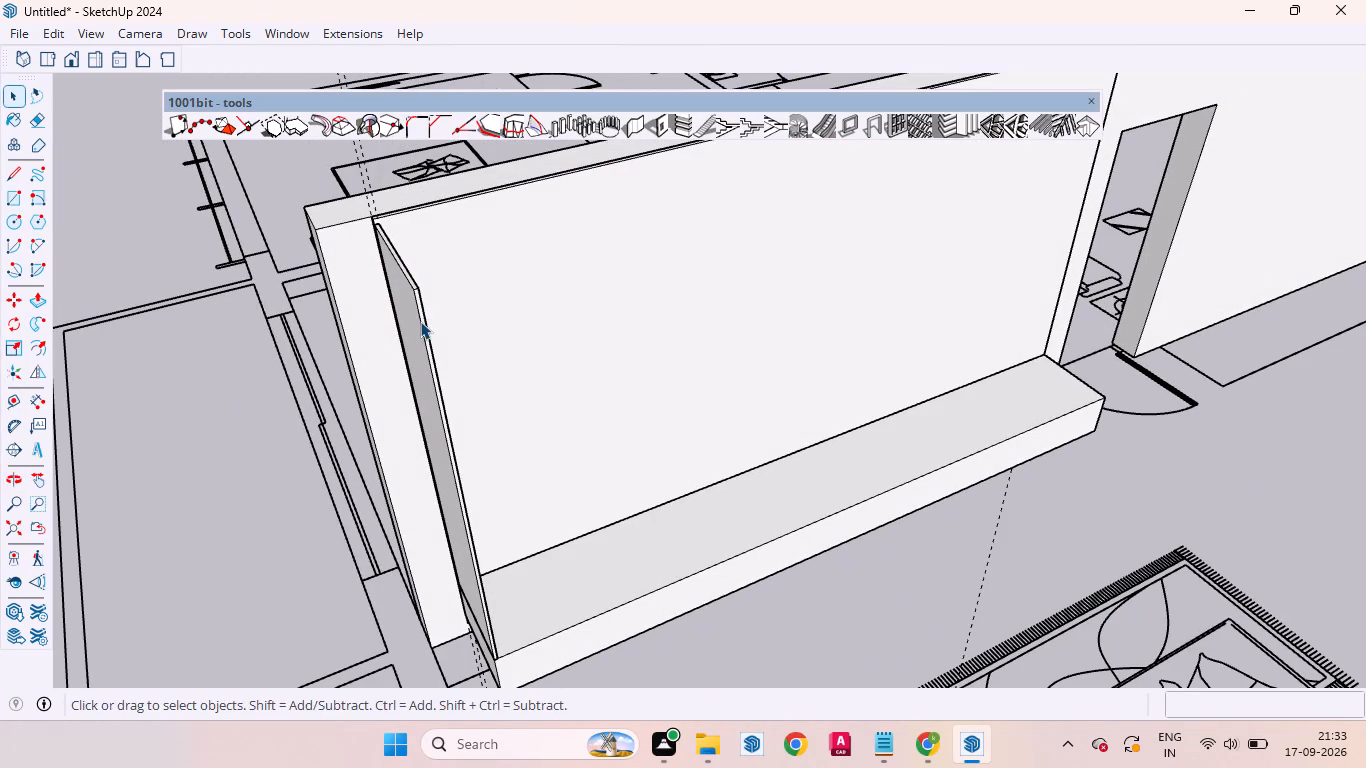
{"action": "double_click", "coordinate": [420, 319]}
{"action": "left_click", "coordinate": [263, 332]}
Copy the side panel about 14' 6 3/16" along the back panel to its opposite end, and clear the selection.
{"action": "left_click", "coordinate": [417, 304]}
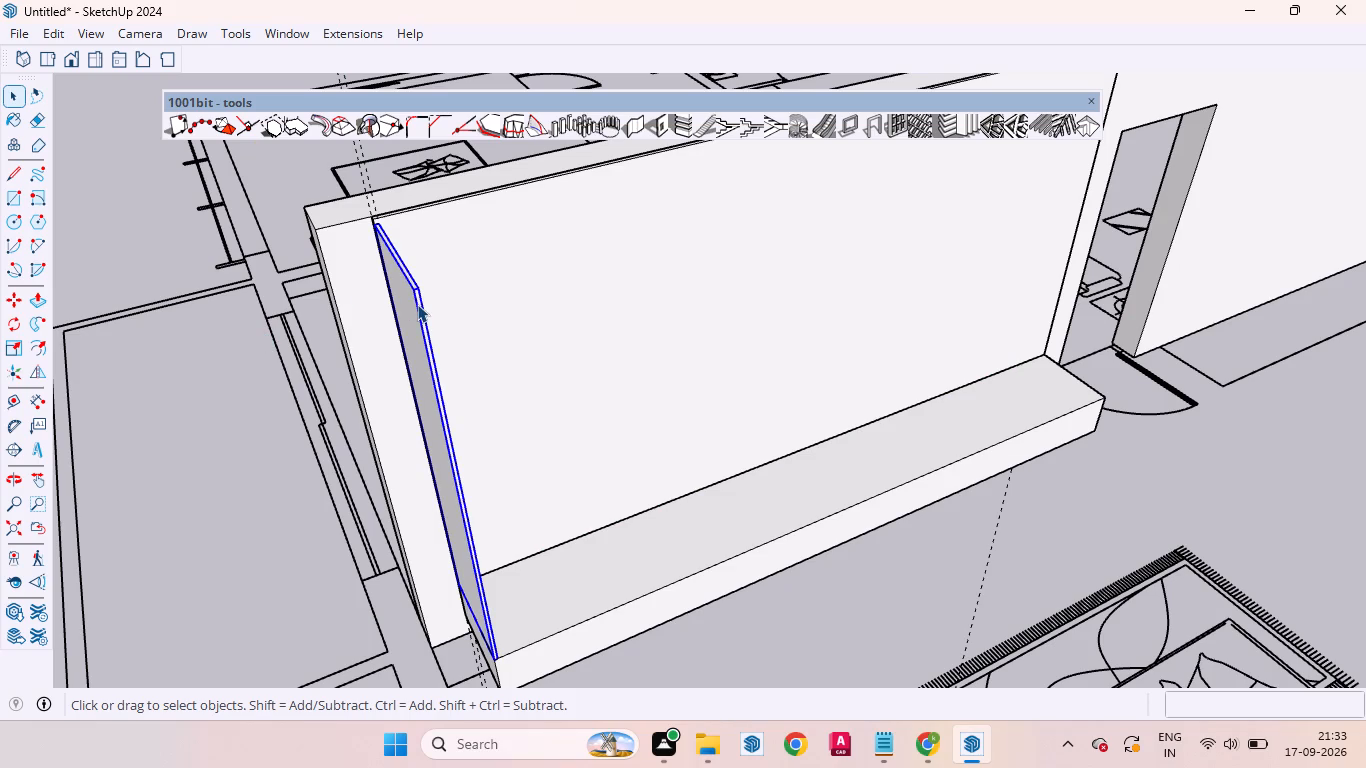
{"action": "key", "text": "m"}
{"action": "scroll", "coordinate": [423, 524], "scroll_direction": "up", "scroll_amount": 7}
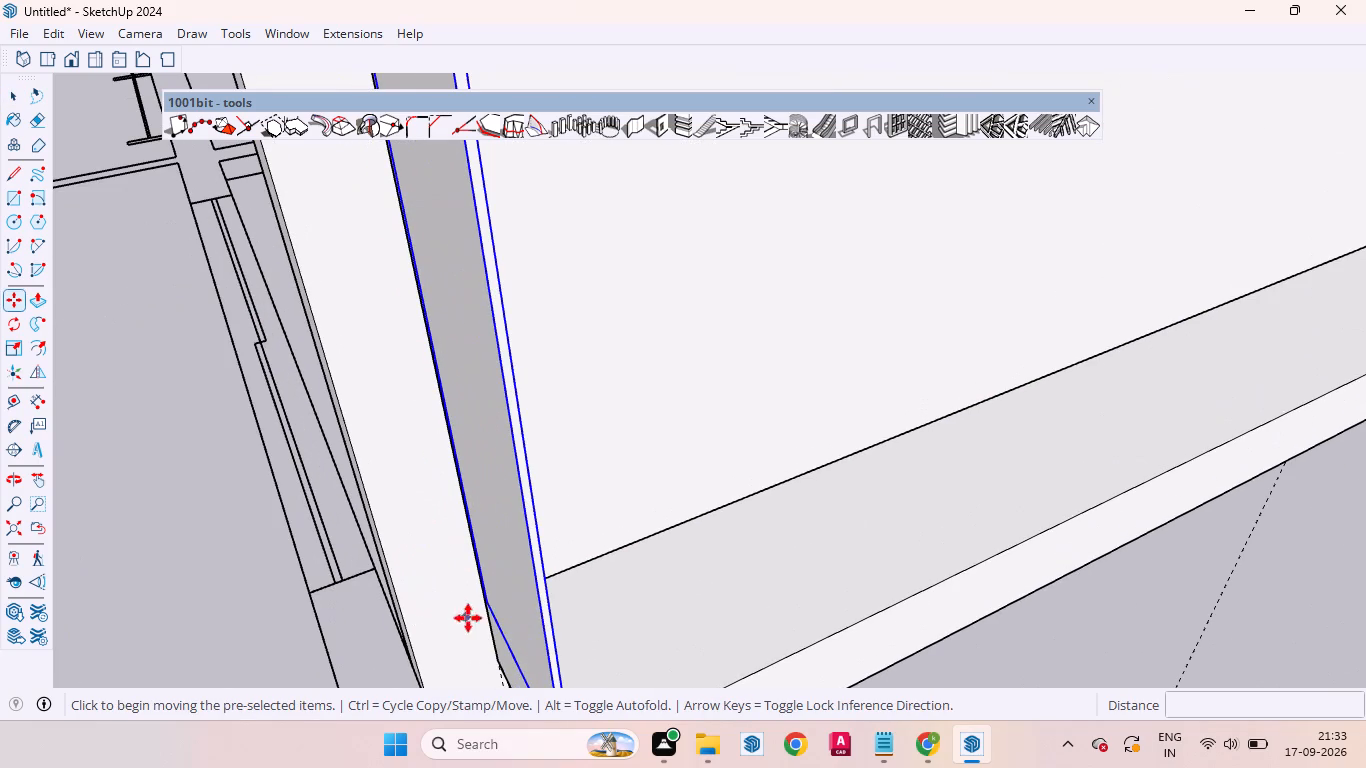
{"action": "middle_click_drag", "start_coordinate": [598, 598], "coordinate": [354, 590]}
{"action": "scroll", "coordinate": [481, 522], "scroll_direction": "up", "scroll_amount": 7}
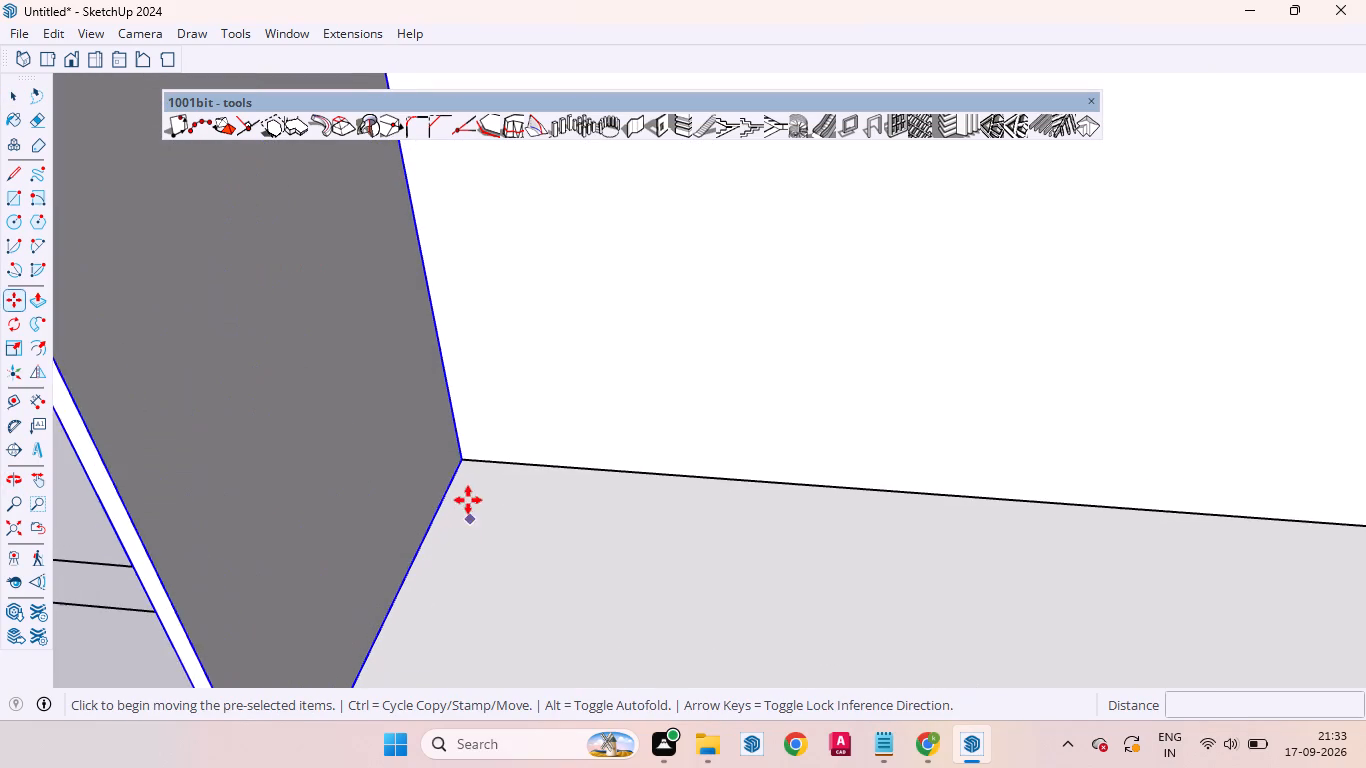
{"action": "scroll", "coordinate": [468, 500], "scroll_direction": "up", "scroll_amount": 16}
{"action": "scroll", "coordinate": [462, 456], "scroll_direction": "down", "scroll_amount": 1}
{"action": "scroll", "coordinate": [462, 456], "scroll_direction": "up", "scroll_amount": 3}
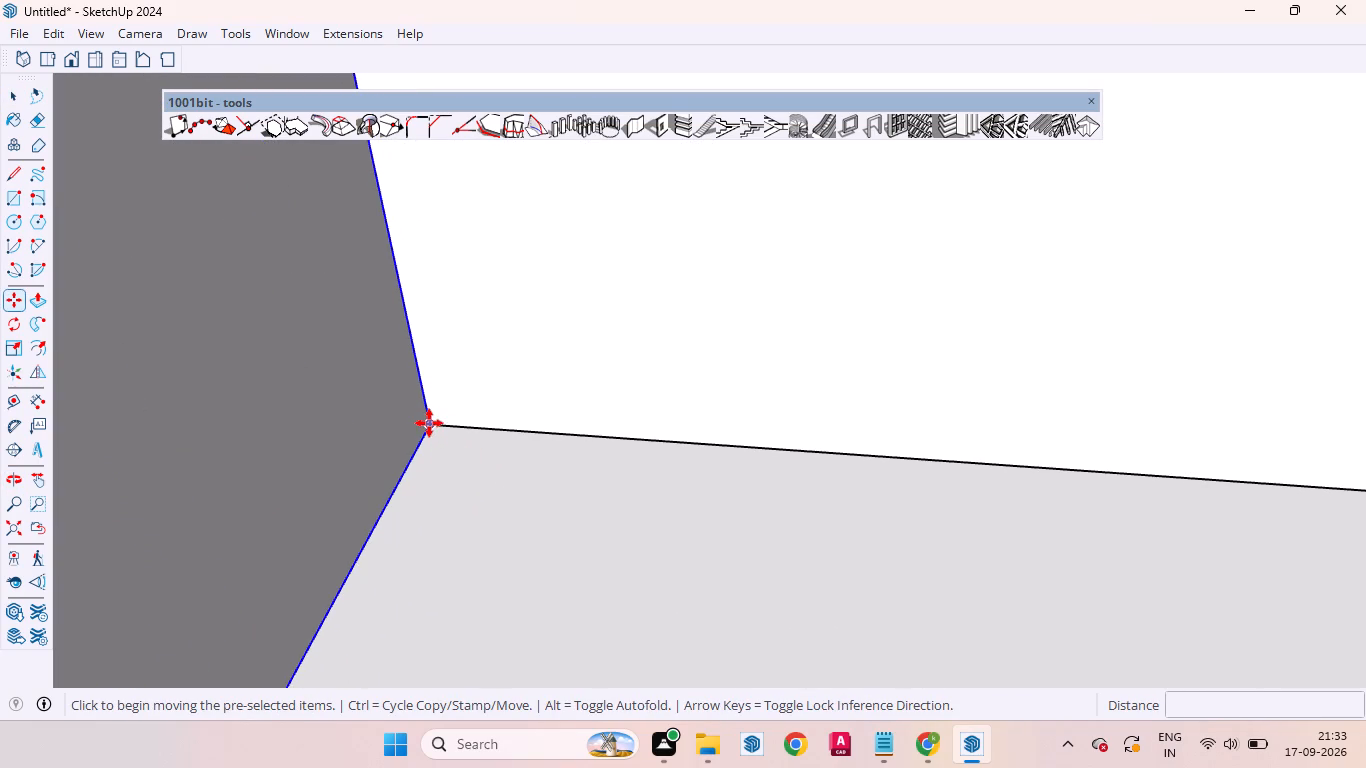
{"action": "left_click", "coordinate": [429, 423]}
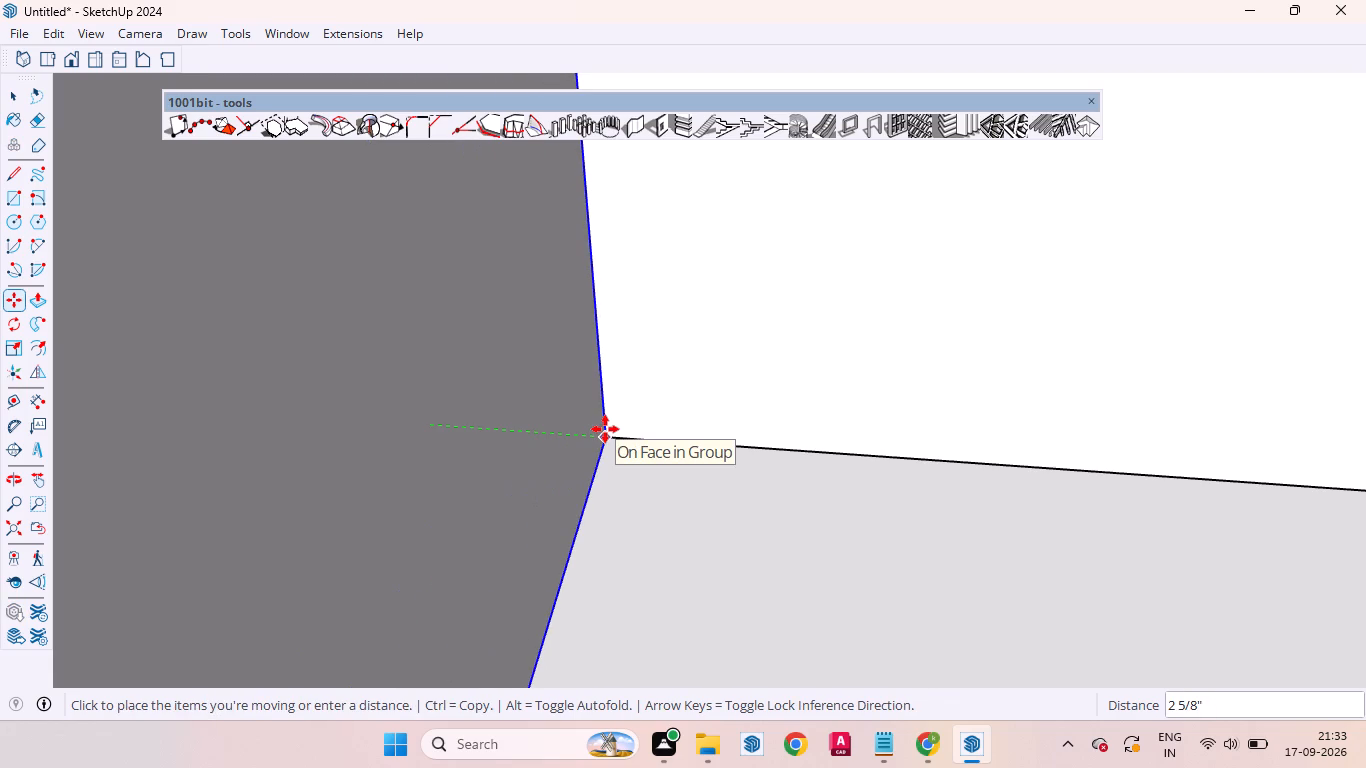
{"action": "scroll", "coordinate": [675, 420], "scroll_direction": "down", "scroll_amount": 20}
{"action": "scroll", "coordinate": [675, 420], "scroll_direction": "down", "scroll_amount": 3}
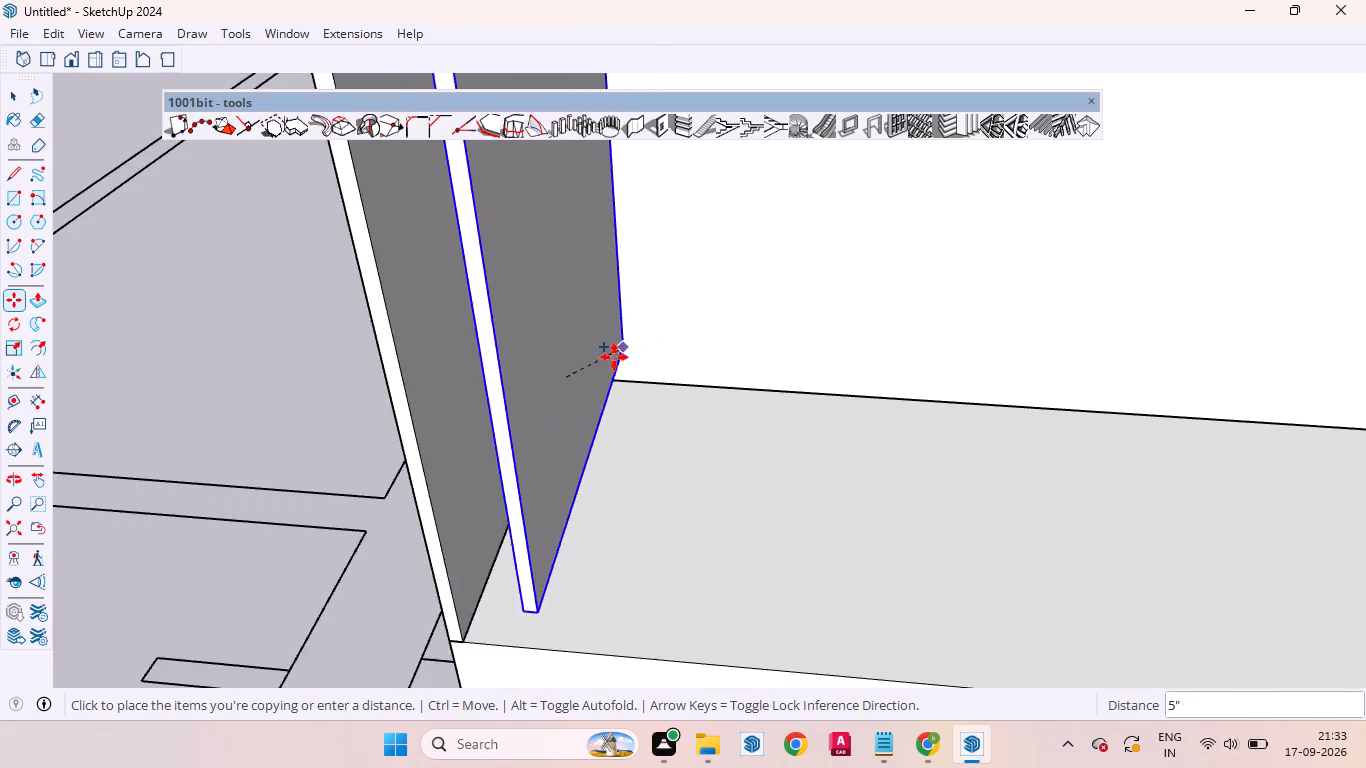
{"action": "scroll", "coordinate": [614, 357], "scroll_direction": "down", "scroll_amount": 8}
{"action": "scroll", "coordinate": [568, 353], "scroll_direction": "up", "scroll_amount": 1}
{"action": "scroll", "coordinate": [568, 354], "scroll_direction": "down", "scroll_amount": 8}
{"action": "middle_click_drag", "start_coordinate": [1028, 389], "coordinate": [727, 398]}
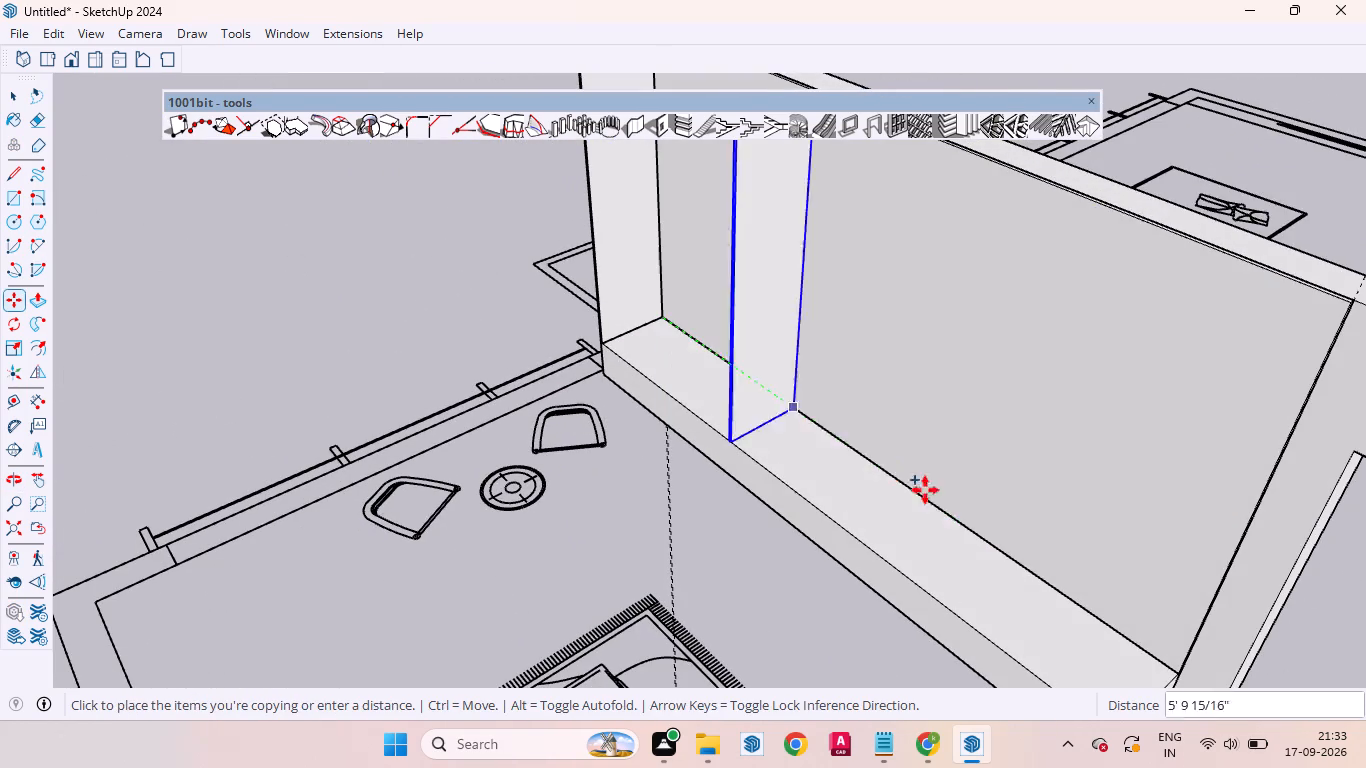
{"action": "scroll", "coordinate": [891, 395], "scroll_direction": "down", "scroll_amount": 9}
{"action": "scroll", "coordinate": [1058, 567], "scroll_direction": "up", "scroll_amount": 8}
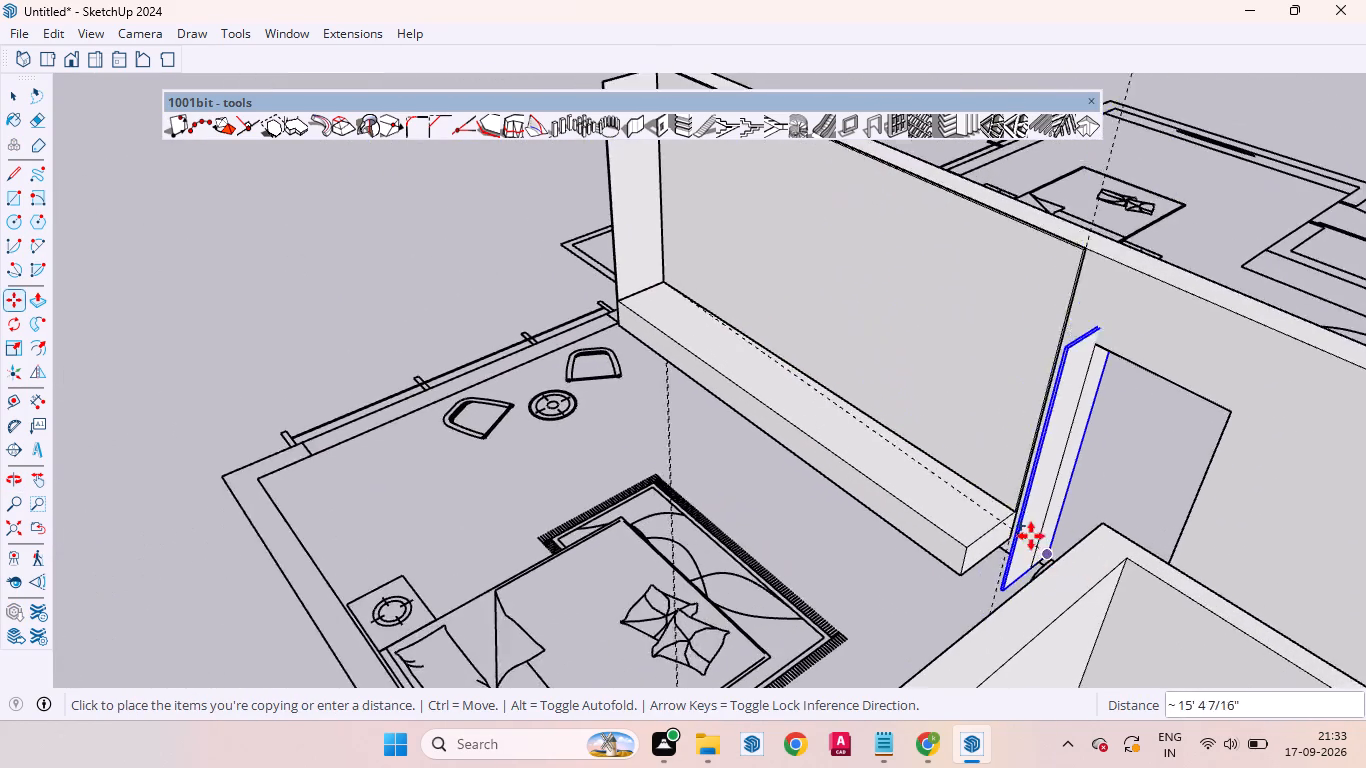
{"action": "scroll", "coordinate": [1031, 536], "scroll_direction": "up", "scroll_amount": 20}
{"action": "scroll", "coordinate": [1031, 536], "scroll_direction": "up", "scroll_amount": 2}
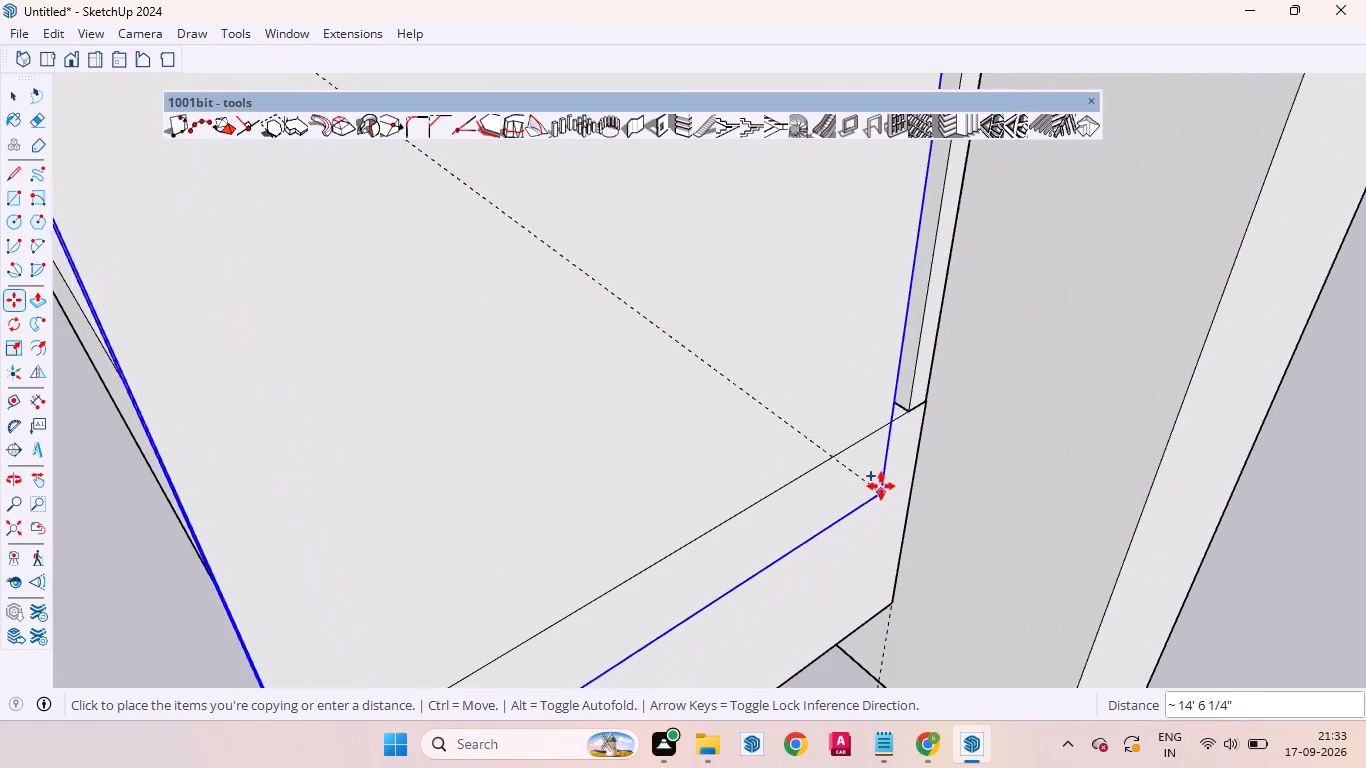
{"action": "left_click", "coordinate": [905, 409]}
{"action": "scroll", "coordinate": [937, 387], "scroll_direction": "down", "scroll_amount": 3}
{"action": "scroll", "coordinate": [940, 394], "scroll_direction": "up", "scroll_amount": 1}
{"action": "scroll", "coordinate": [940, 394], "scroll_direction": "down", "scroll_amount": 11}
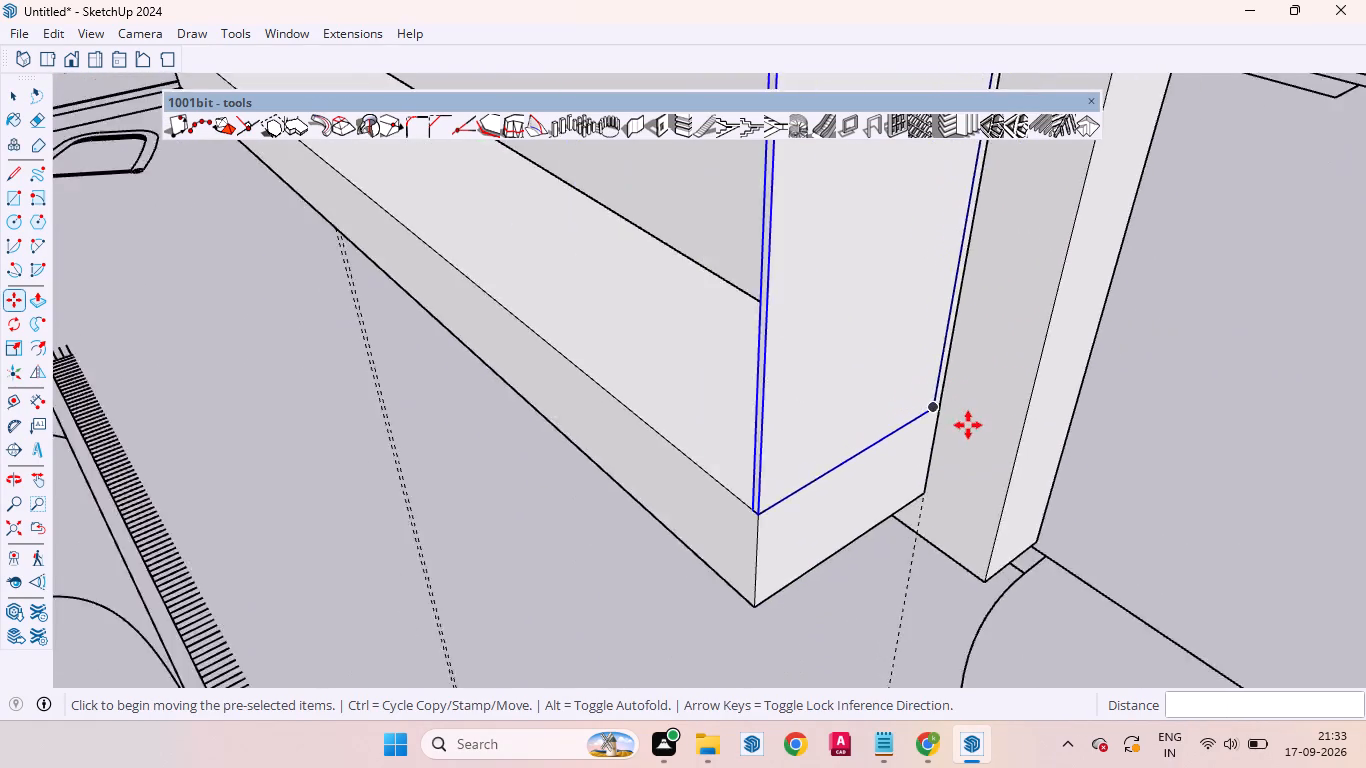
{"action": "scroll", "coordinate": [968, 425], "scroll_direction": "down", "scroll_amount": 12}
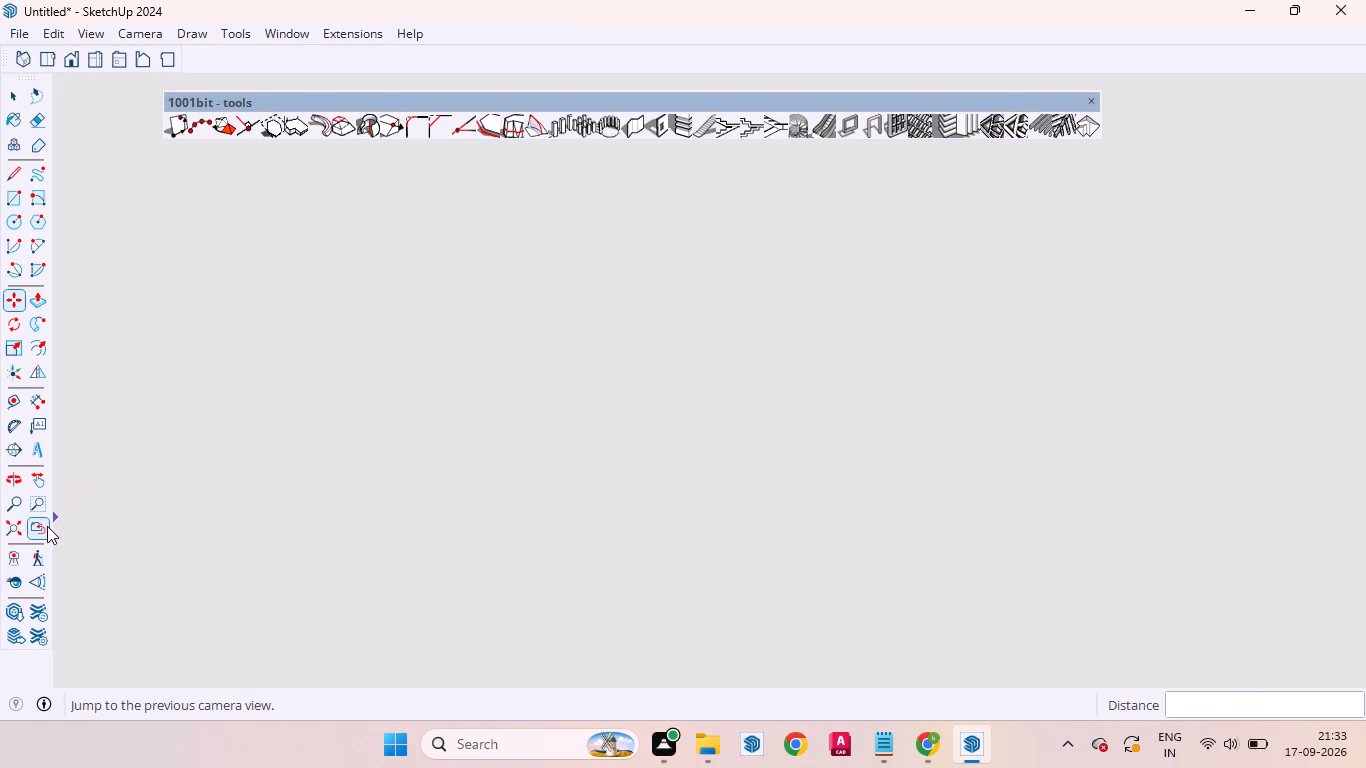
{"action": "left_click", "coordinate": [43, 530]}
{"action": "middle_click_drag", "start_coordinate": [731, 383], "coordinate": [945, 588]}
{"action": "scroll", "coordinate": [948, 557], "scroll_direction": "up", "scroll_amount": 1}
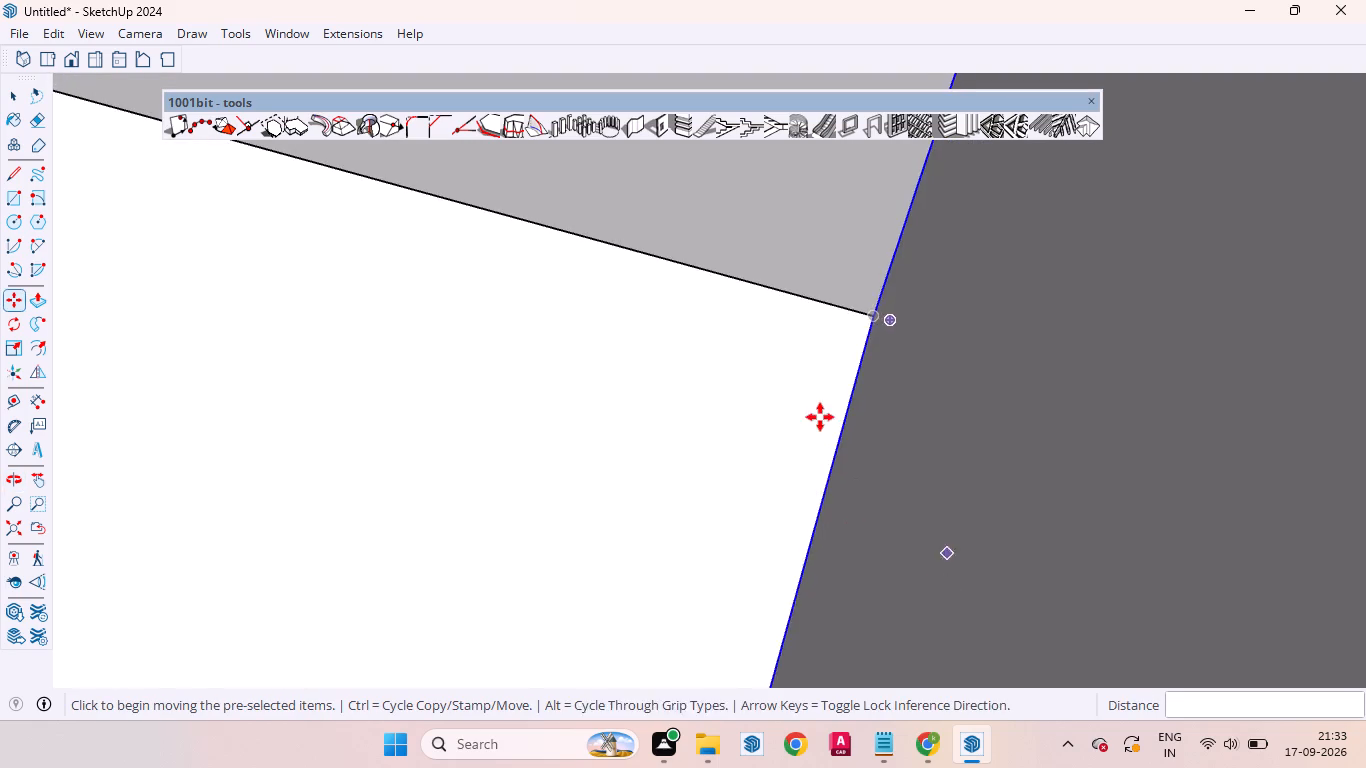
{"action": "scroll", "coordinate": [820, 405], "scroll_direction": "down", "scroll_amount": 20}
{"action": "scroll", "coordinate": [820, 405], "scroll_direction": "down", "scroll_amount": 10}
{"action": "scroll", "coordinate": [882, 377], "scroll_direction": "up", "scroll_amount": 1}
{"action": "scroll", "coordinate": [882, 378], "scroll_direction": "down", "scroll_amount": 7}
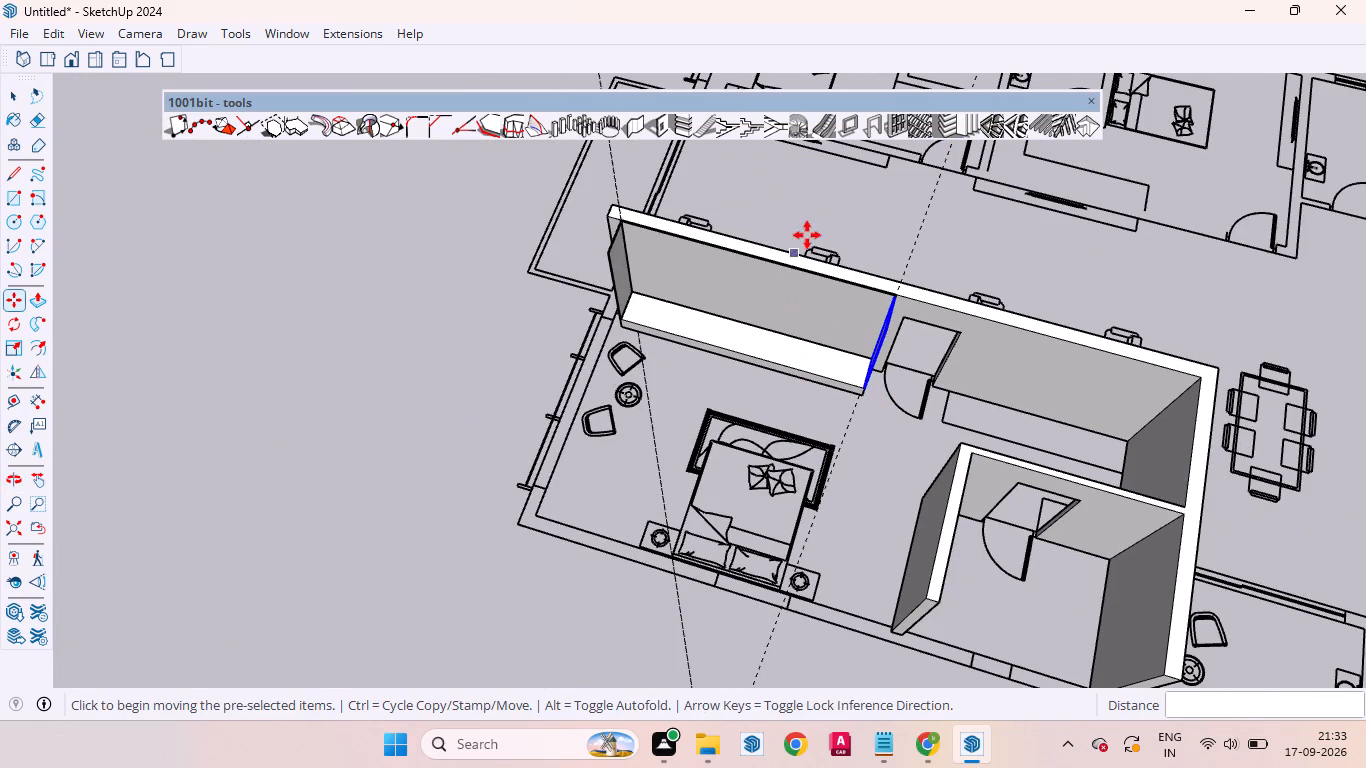
{"action": "key", "text": "space"}
{"action": "left_click", "coordinate": [828, 221]}
Draw a rectangle about 14' 6 7/8" by 1" along the back panel's top, above both side panels.
{"action": "middle_click_drag", "start_coordinate": [679, 309], "coordinate": [731, 230]}
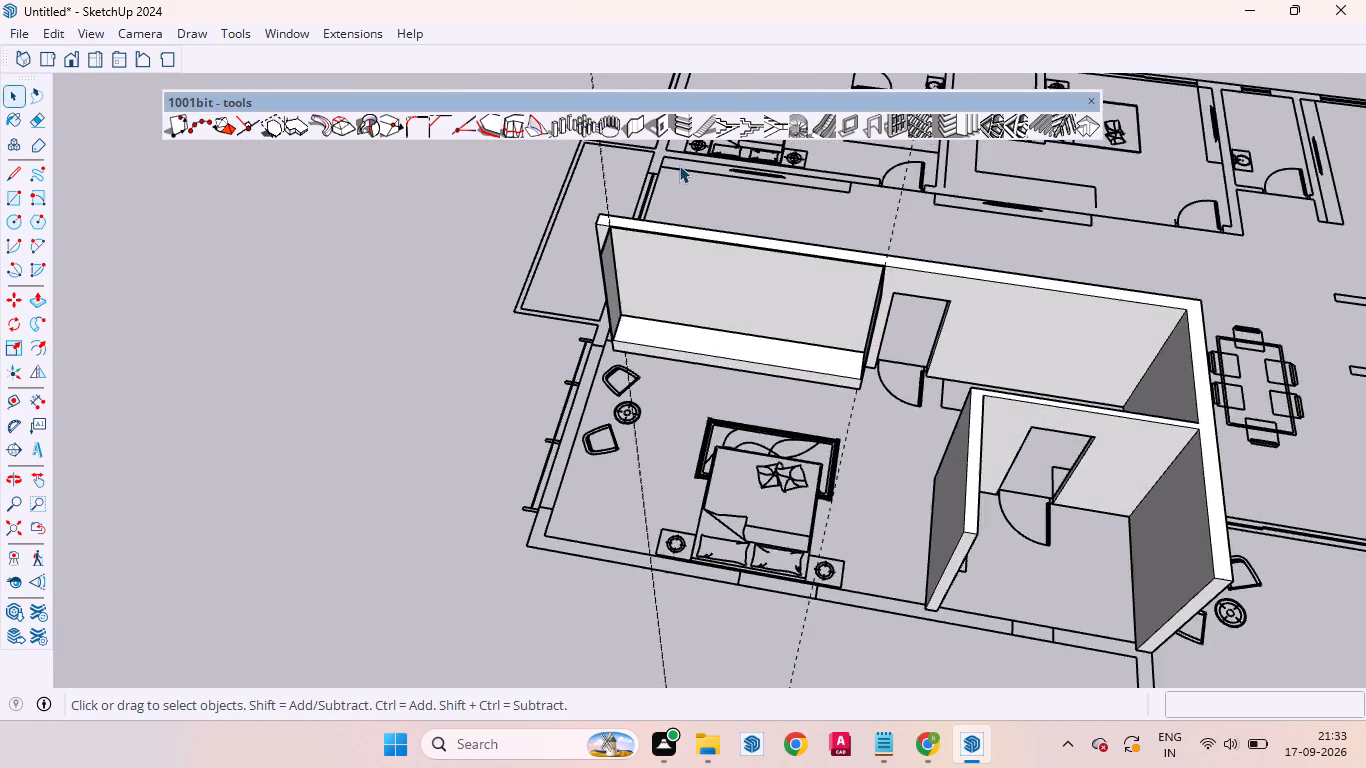
{"action": "scroll", "coordinate": [628, 179], "scroll_direction": "up", "scroll_amount": 7}
{"action": "scroll", "coordinate": [567, 286], "scroll_direction": "up", "scroll_amount": 5}
{"action": "middle_click_drag", "start_coordinate": [645, 399], "coordinate": [667, 257]}
{"action": "scroll", "coordinate": [600, 228], "scroll_direction": "up", "scroll_amount": 5}
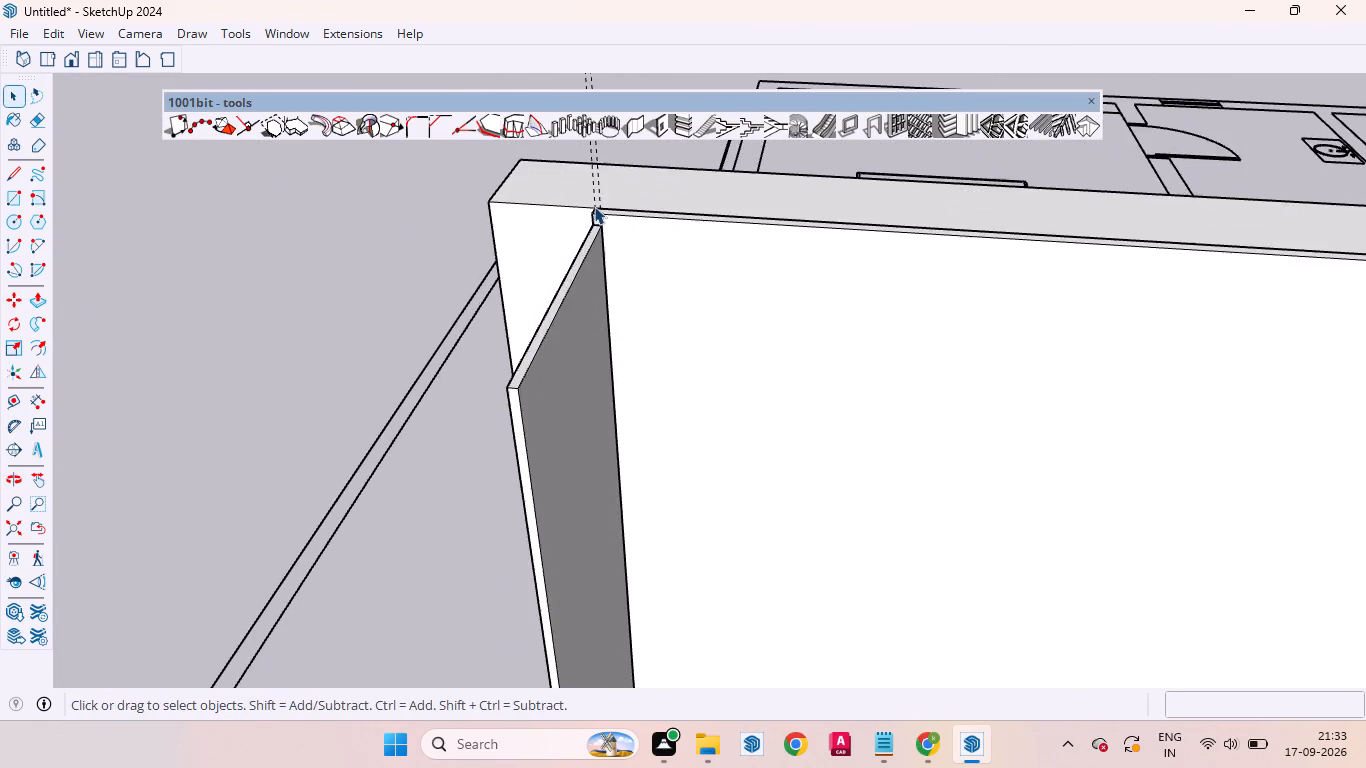
{"action": "scroll", "coordinate": [594, 206], "scroll_direction": "up", "scroll_amount": 18}
{"action": "scroll", "coordinate": [602, 251], "scroll_direction": "down", "scroll_amount": 1}
{"action": "scroll", "coordinate": [603, 250], "scroll_direction": "up", "scroll_amount": 3}
{"action": "key", "text": "r"}
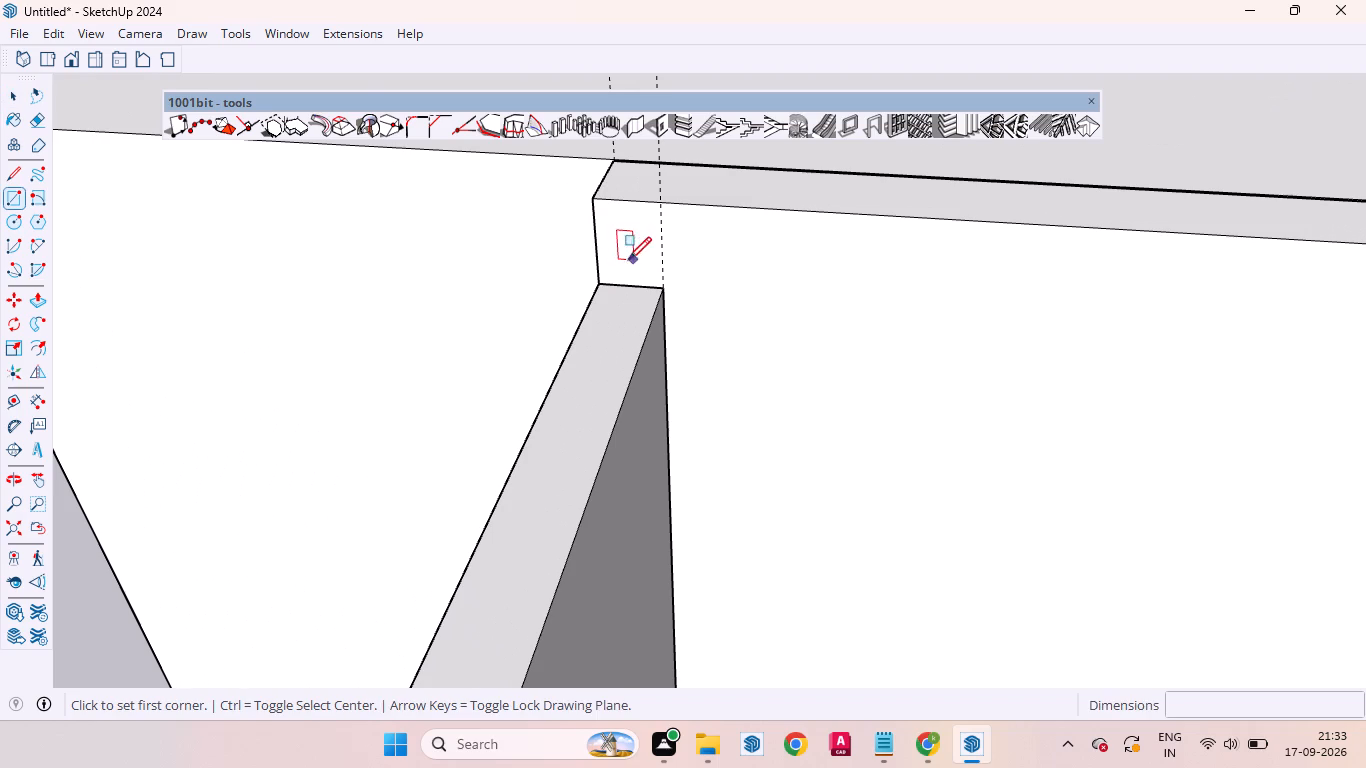
{"action": "left_click", "coordinate": [591, 200]}
{"action": "scroll", "coordinate": [525, 282], "scroll_direction": "down", "scroll_amount": 15}
{"action": "scroll", "coordinate": [519, 282], "scroll_direction": "up", "scroll_amount": 1}
{"action": "scroll", "coordinate": [519, 282], "scroll_direction": "down", "scroll_amount": 20}
{"action": "scroll", "coordinate": [519, 282], "scroll_direction": "down", "scroll_amount": 7}
{"action": "scroll", "coordinate": [1148, 344], "scroll_direction": "up", "scroll_amount": 6}
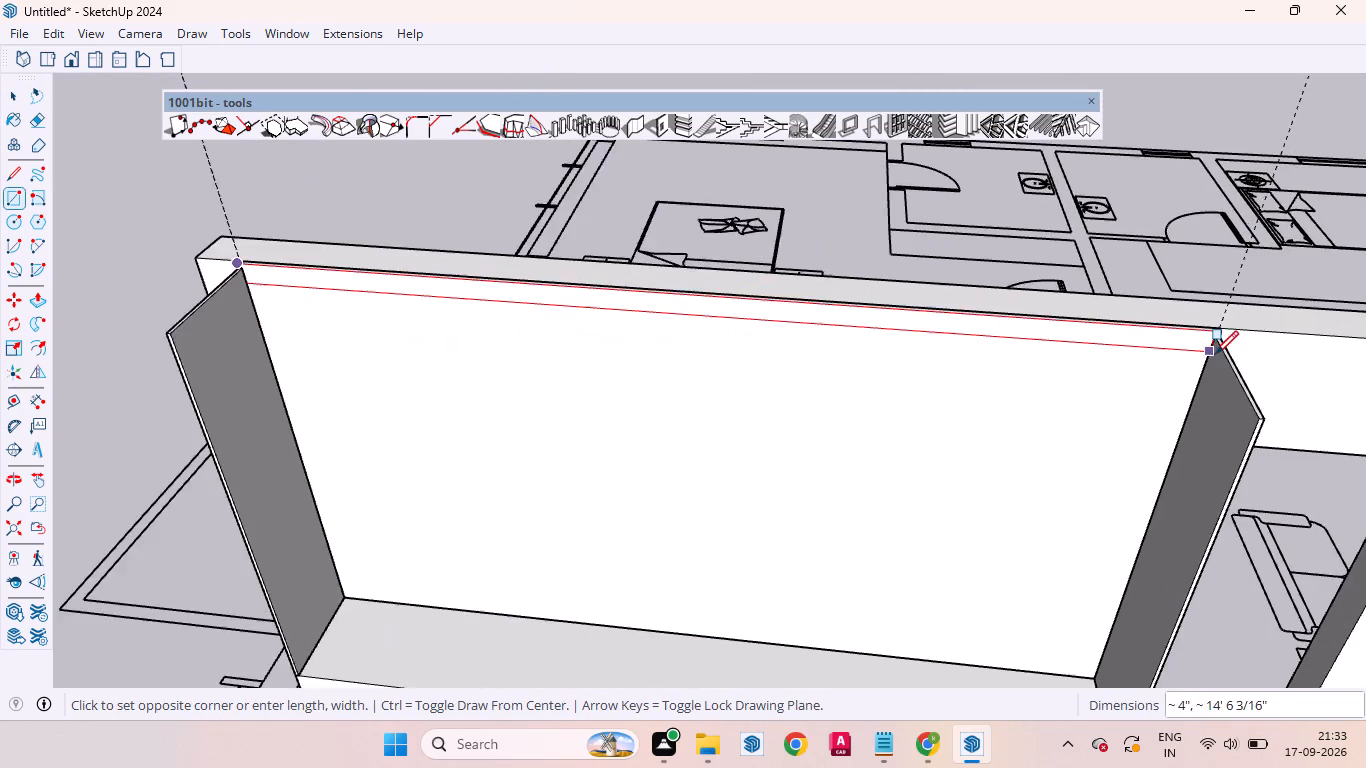
{"action": "scroll", "coordinate": [1215, 354], "scroll_direction": "up", "scroll_amount": 11}
{"action": "scroll", "coordinate": [1223, 317], "scroll_direction": "down", "scroll_amount": 1}
{"action": "scroll", "coordinate": [1223, 317], "scroll_direction": "up", "scroll_amount": 9}
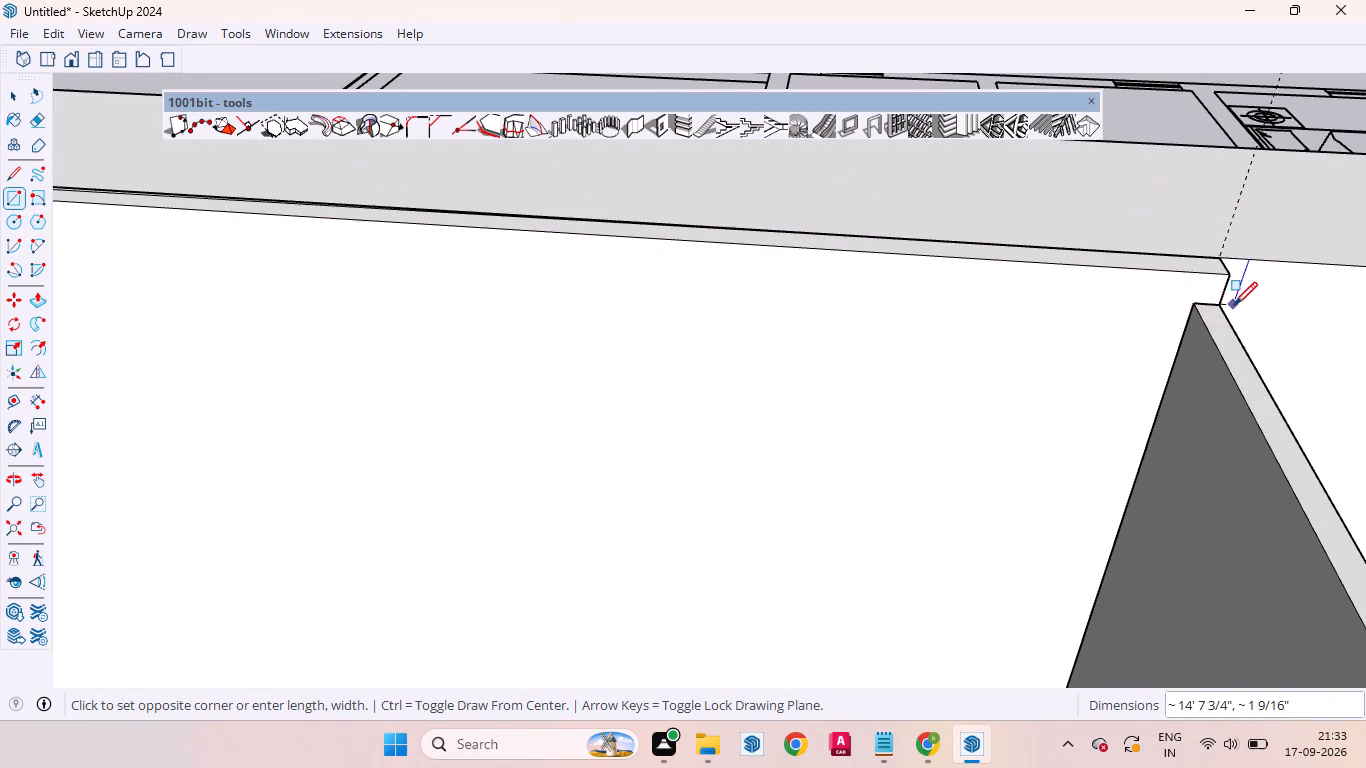
{"action": "scroll", "coordinate": [1234, 305], "scroll_direction": "up", "scroll_amount": 13}
{"action": "left_click", "coordinate": [1181, 308]}
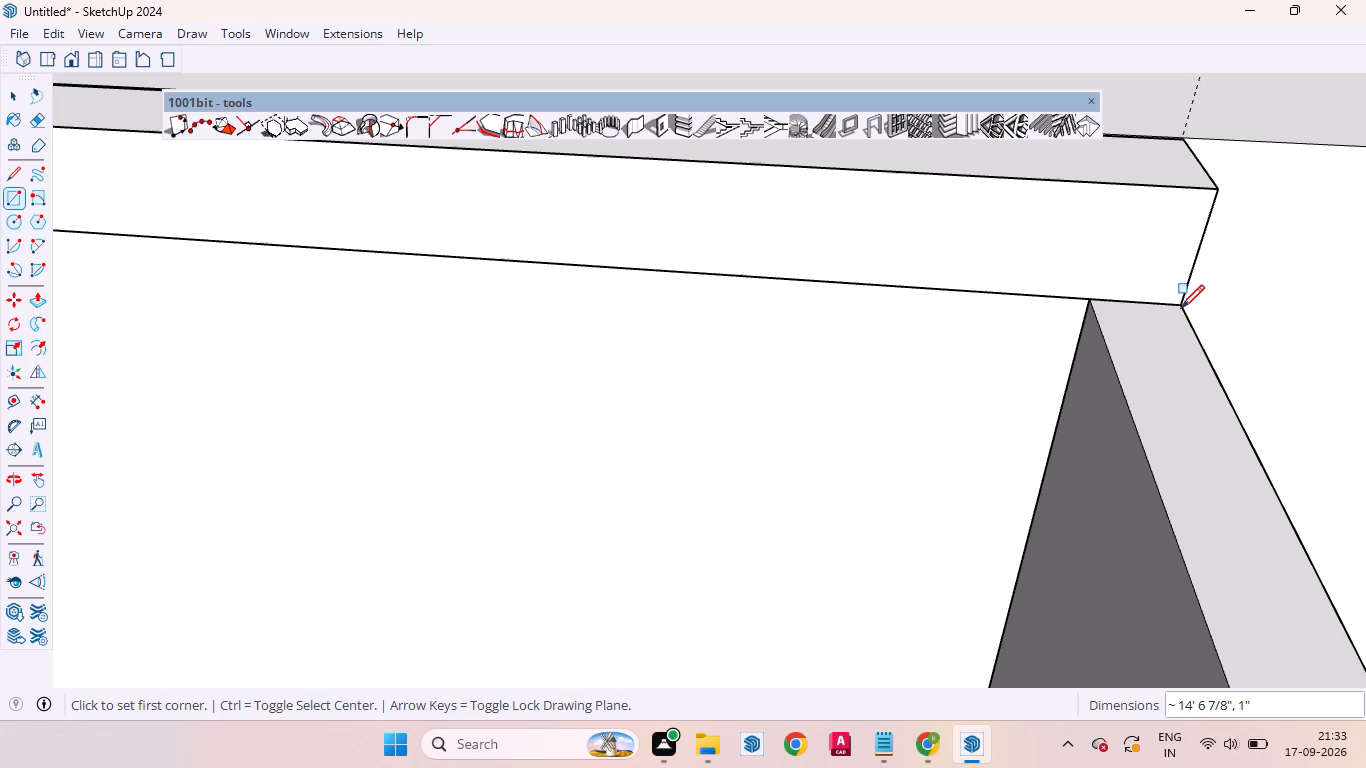
{"action": "key", "text": "space"}
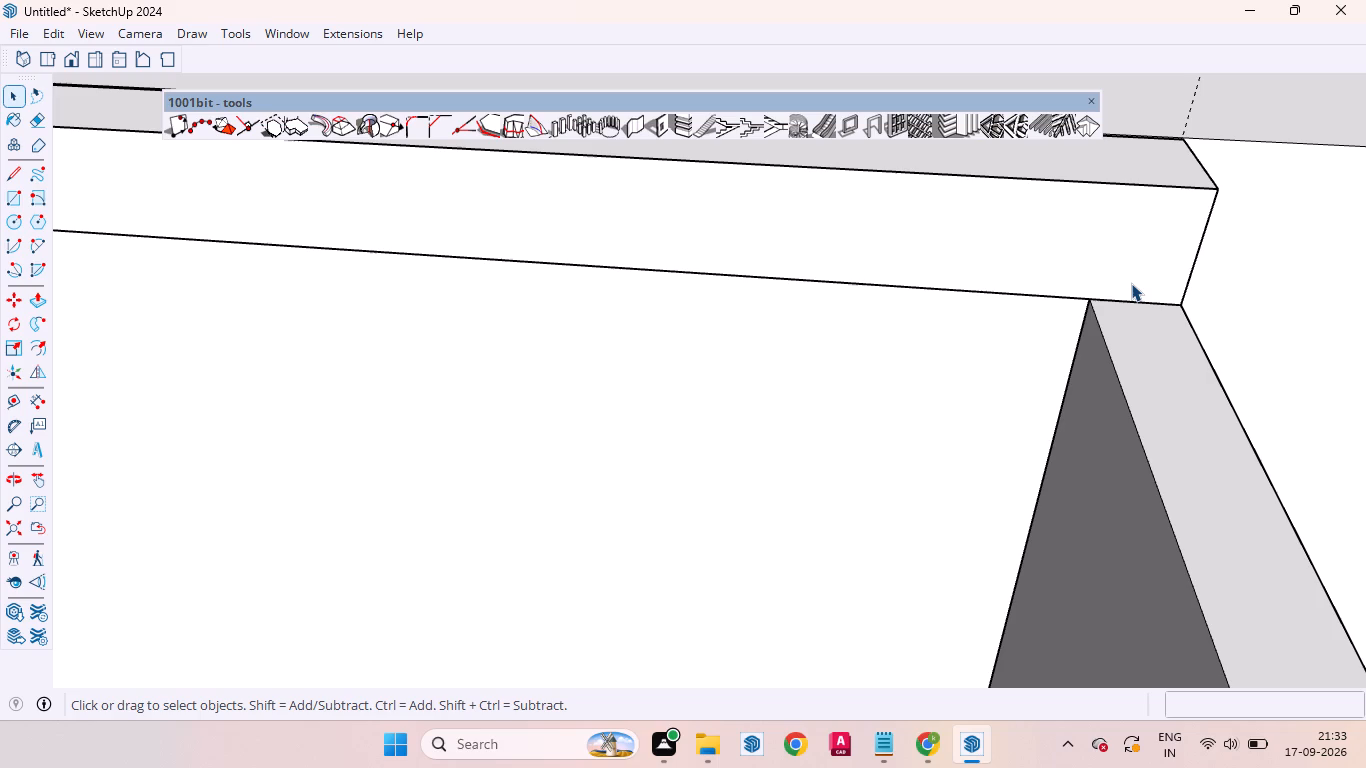
Make the thin top strip, with its face and edges, into a group.
{"action": "scroll", "coordinate": [990, 229], "scroll_direction": "down", "scroll_amount": 11}
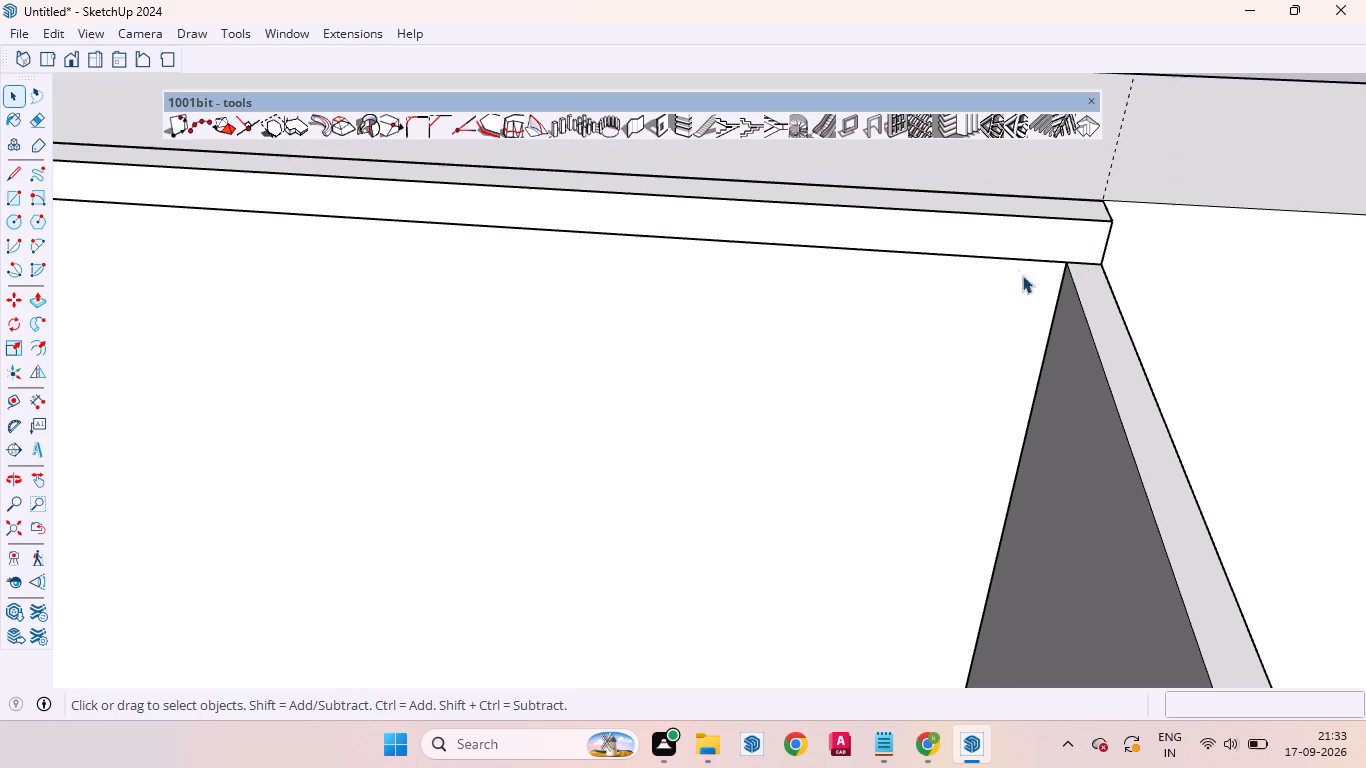
{"action": "key", "text": "space"}
{"action": "double_click", "coordinate": [973, 237]}
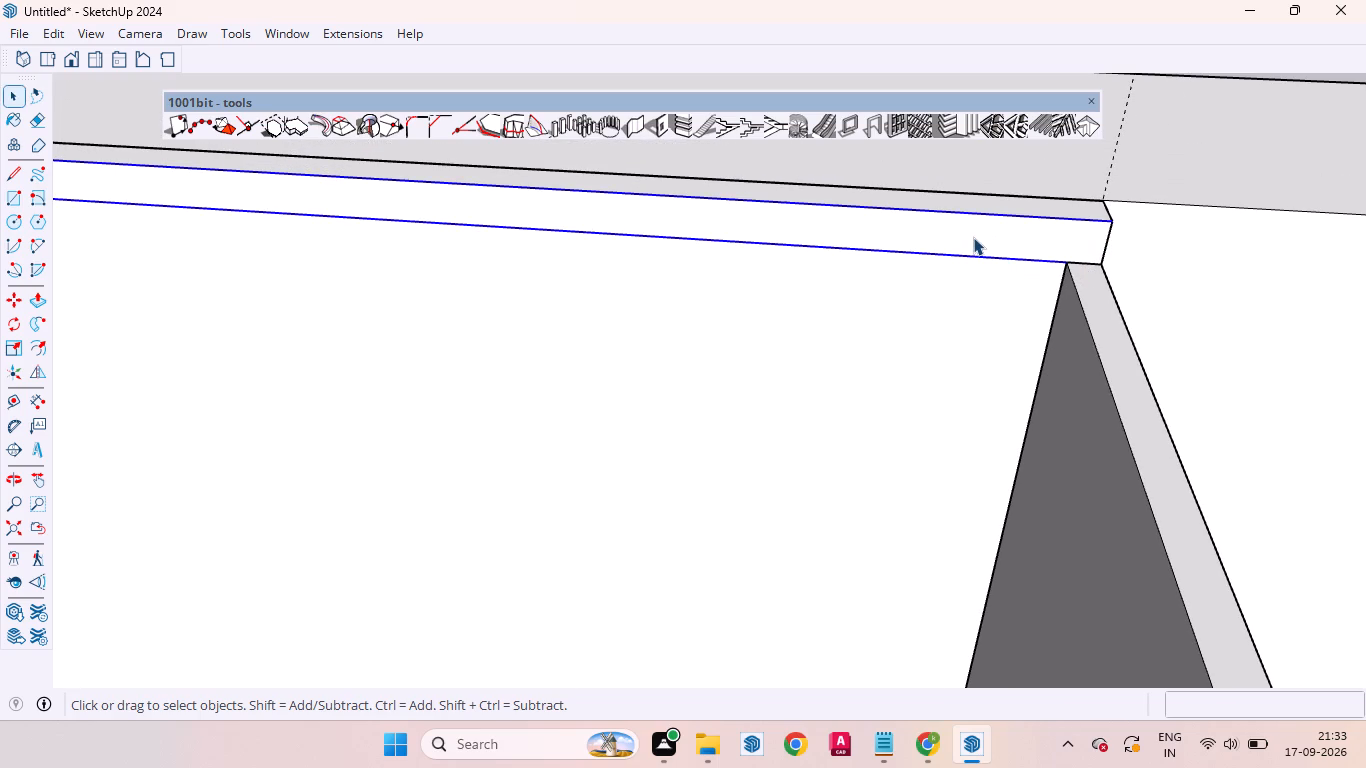
{"action": "double_click", "coordinate": [973, 237]}
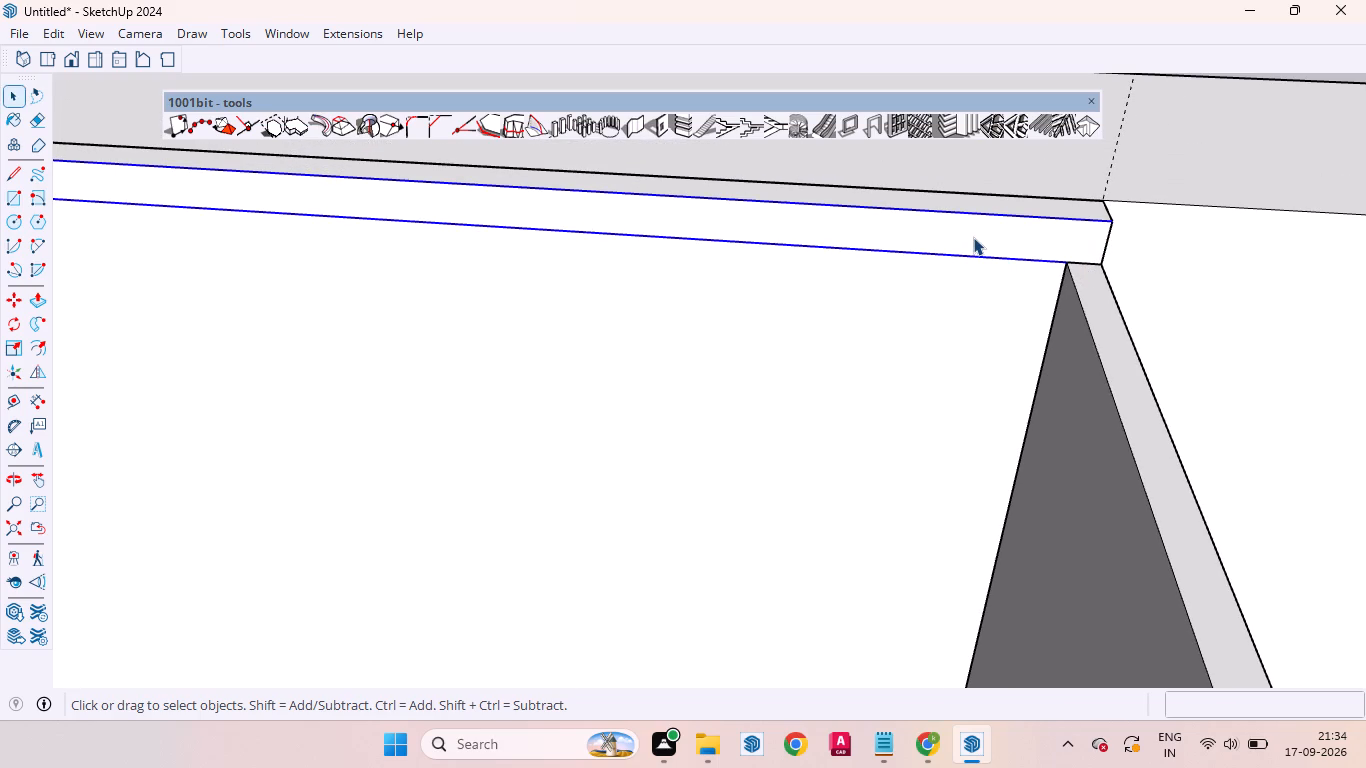
{"action": "right_click", "coordinate": [973, 237]}
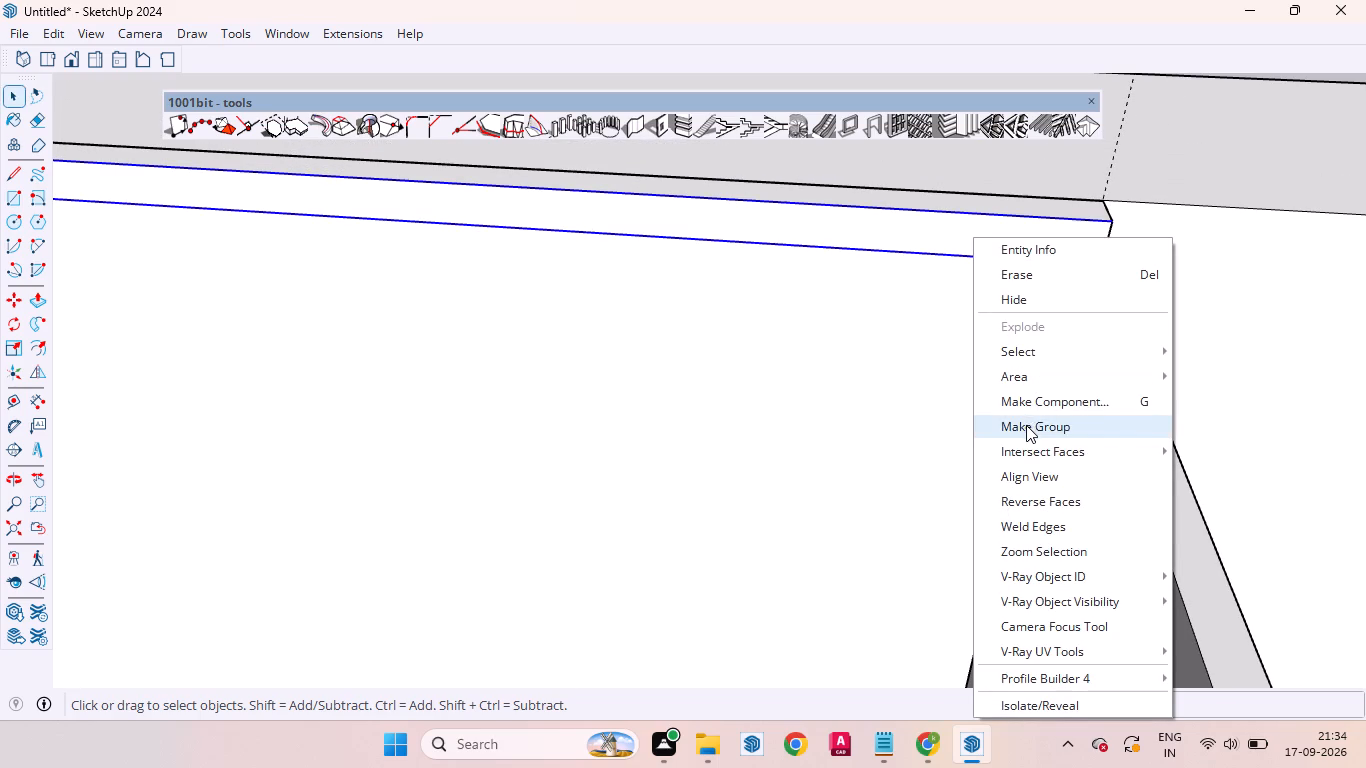
{"action": "left_click", "coordinate": [1026, 425]}
Inside the top strip group, Push/Pull the face out to the side panels' front edge, forming a top panel, and leave the group.
{"action": "double_click", "coordinate": [989, 246]}
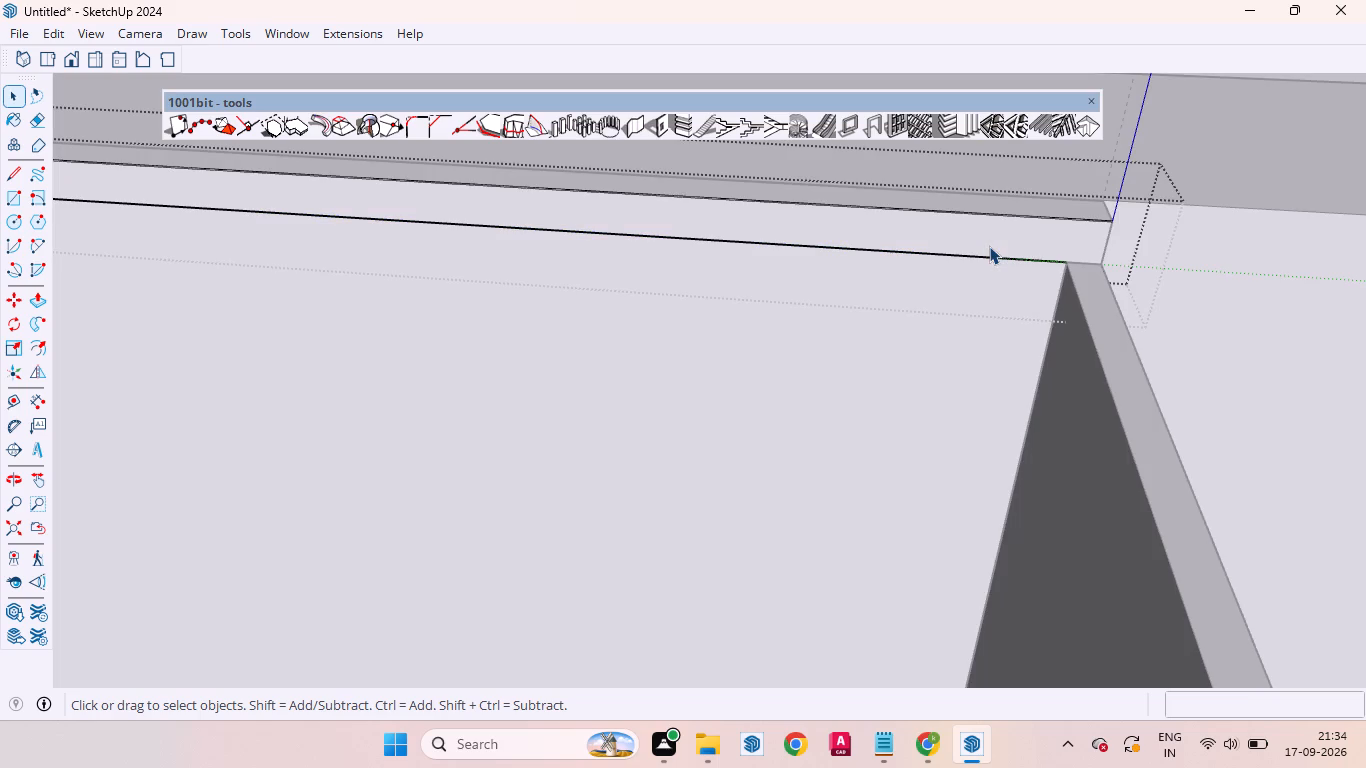
{"action": "key", "text": "p"}
{"action": "left_click", "coordinate": [989, 246]}
{"action": "scroll", "coordinate": [1000, 282], "scroll_direction": "down", "scroll_amount": 15}
{"action": "scroll", "coordinate": [1022, 282], "scroll_direction": "up", "scroll_amount": 1}
{"action": "scroll", "coordinate": [1022, 282], "scroll_direction": "down", "scroll_amount": 2}
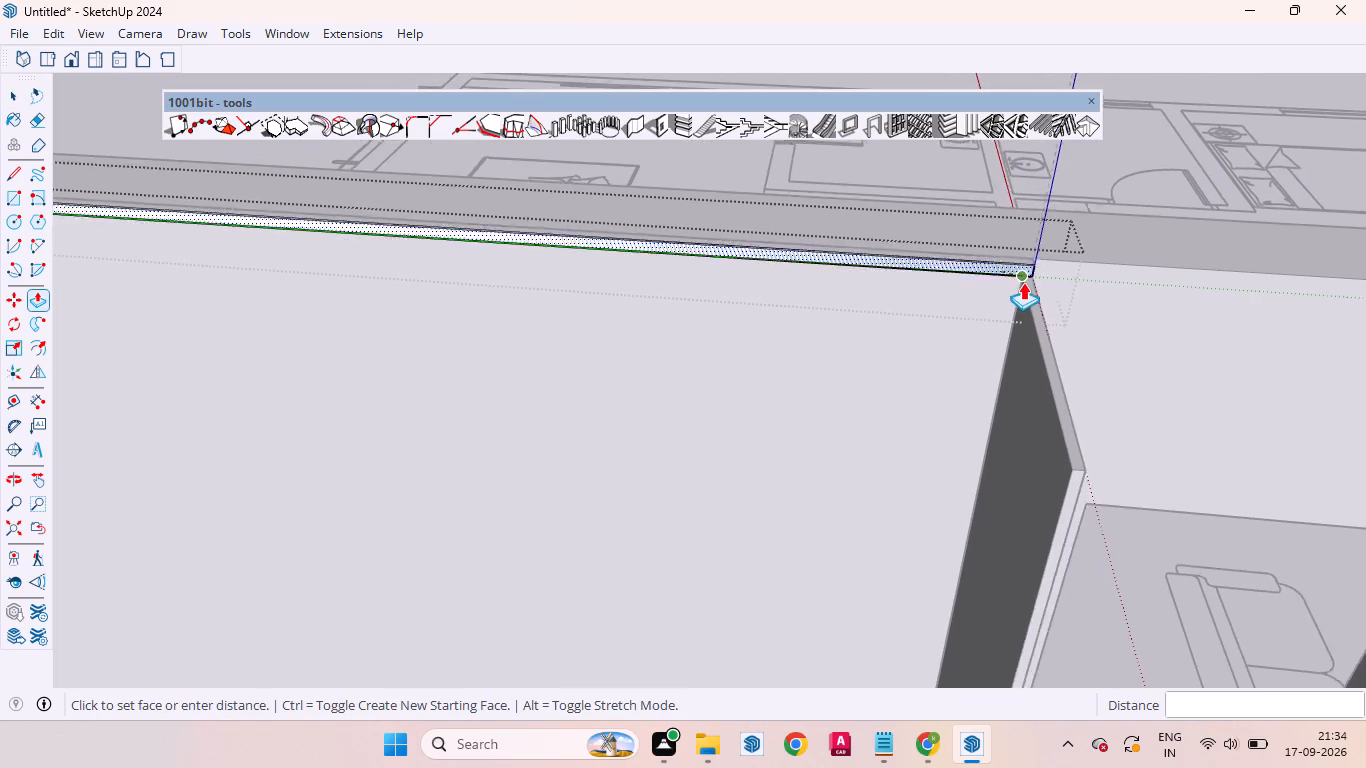
{"action": "left_click", "coordinate": [1066, 440]}
{"action": "scroll", "coordinate": [1089, 350], "scroll_direction": "down", "scroll_amount": 18}
{"action": "key", "text": "space"}
{"action": "left_click", "coordinate": [994, 255]}
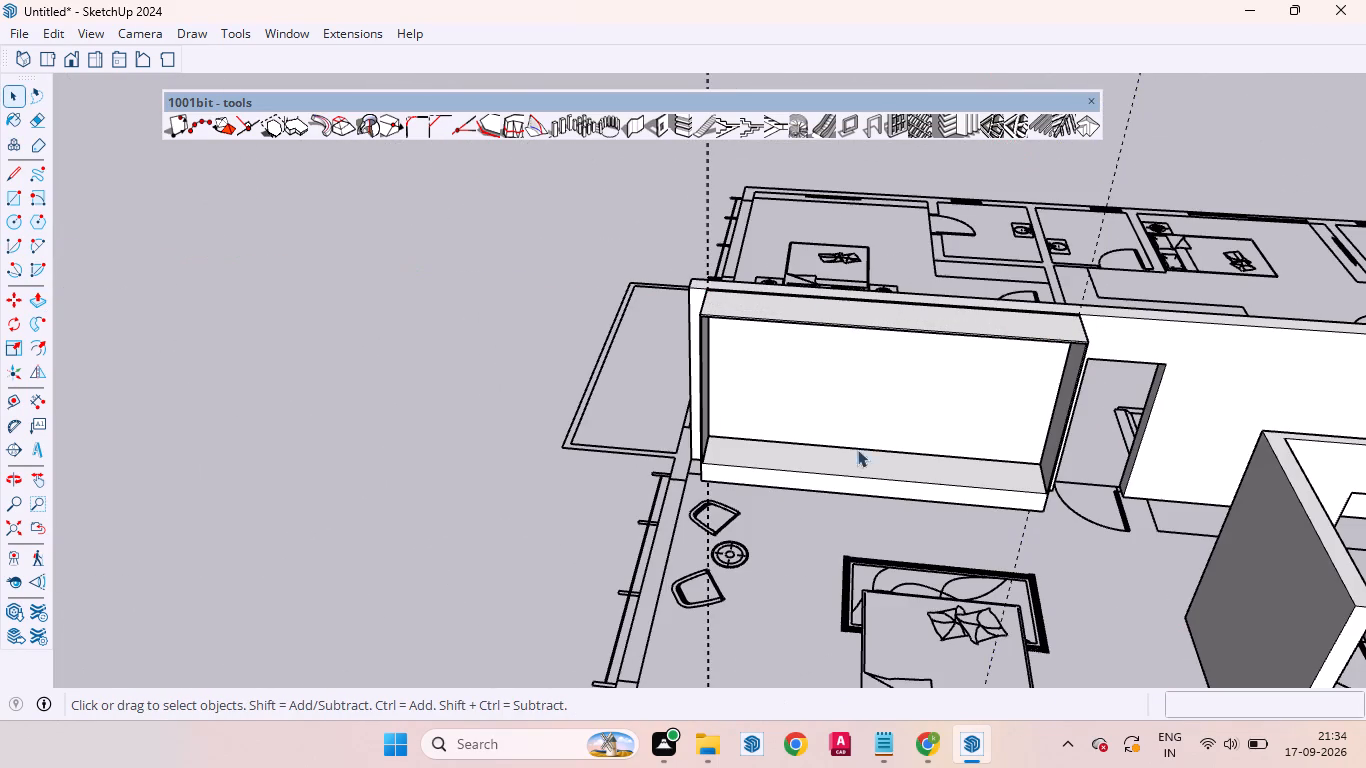
Examine the unit's upper corner, low box joint and overall shape with the top and side panels in place.
{"action": "middle_click_drag", "start_coordinate": [883, 461], "coordinate": [876, 316]}
{"action": "scroll", "coordinate": [706, 305], "scroll_direction": "up", "scroll_amount": 20}
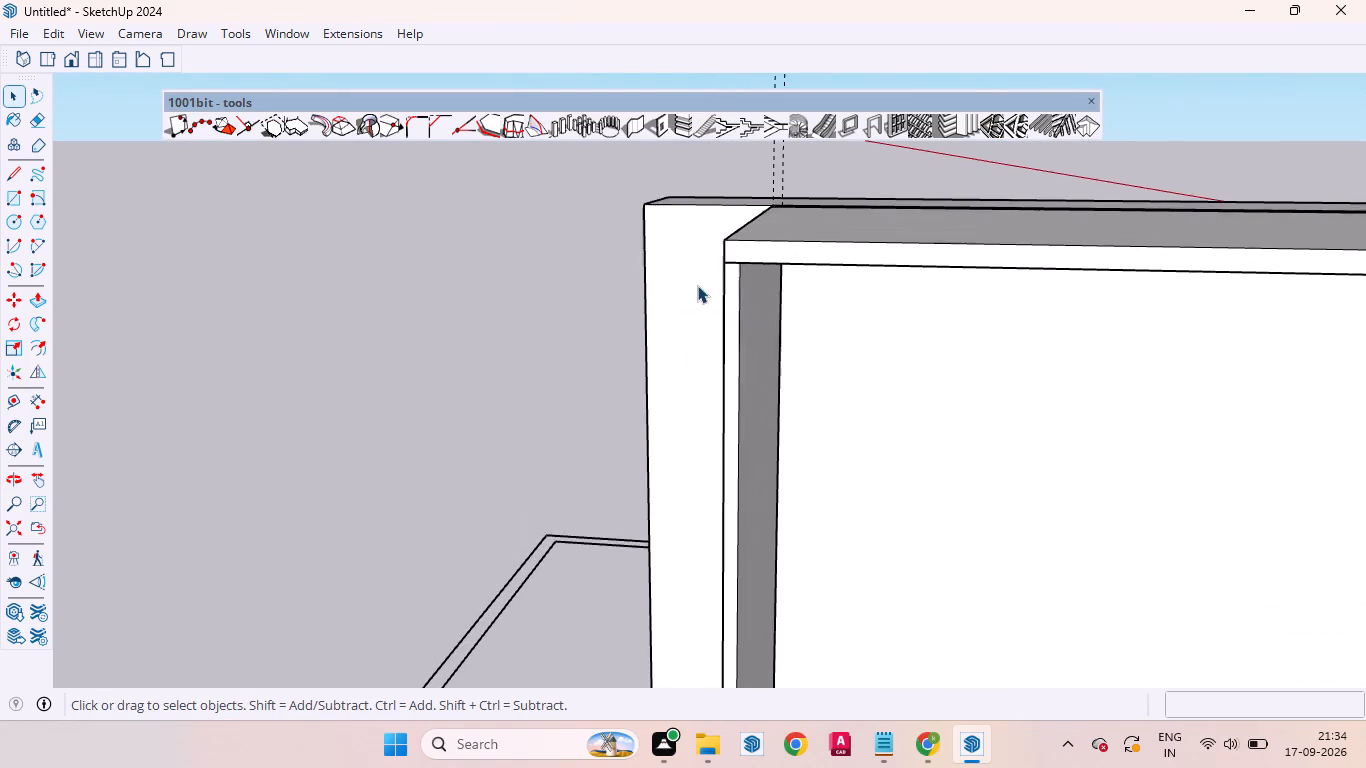
{"action": "scroll", "coordinate": [700, 262], "scroll_direction": "down", "scroll_amount": 20}
{"action": "scroll", "coordinate": [744, 238], "scroll_direction": "up", "scroll_amount": 6}
{"action": "scroll", "coordinate": [829, 239], "scroll_direction": "up", "scroll_amount": 4}
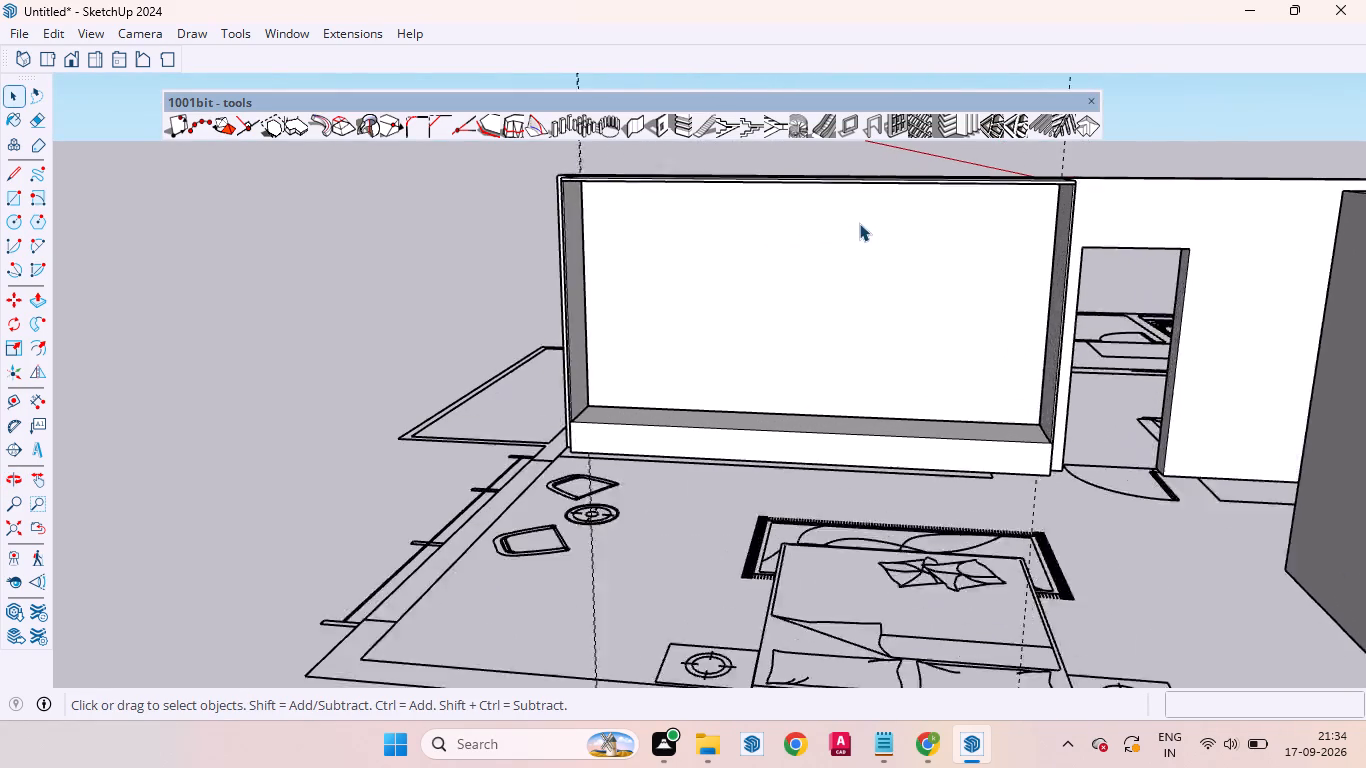
{"action": "scroll", "coordinate": [859, 223], "scroll_direction": "up", "scroll_amount": 1}
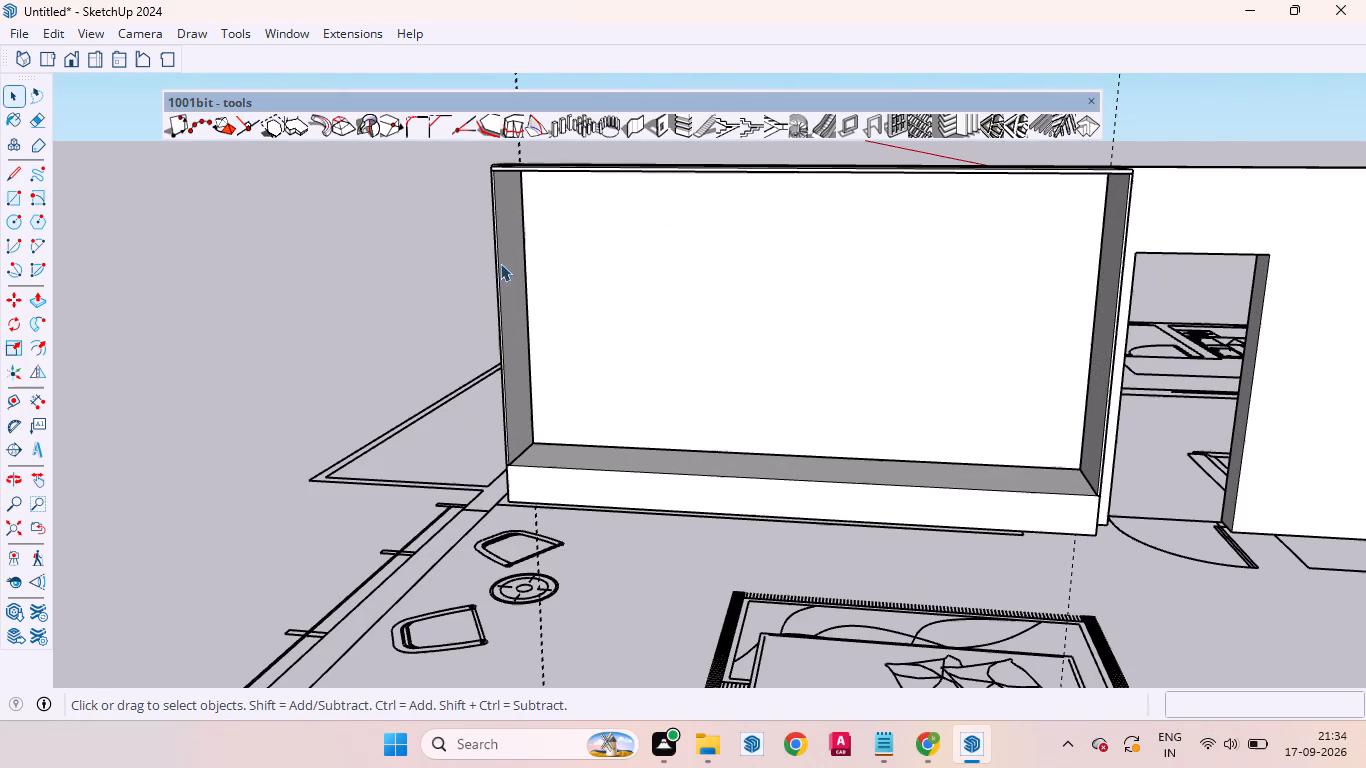
{"action": "scroll", "coordinate": [510, 482], "scroll_direction": "up", "scroll_amount": 6}
{"action": "middle_click_drag", "start_coordinate": [542, 442], "coordinate": [582, 503]}
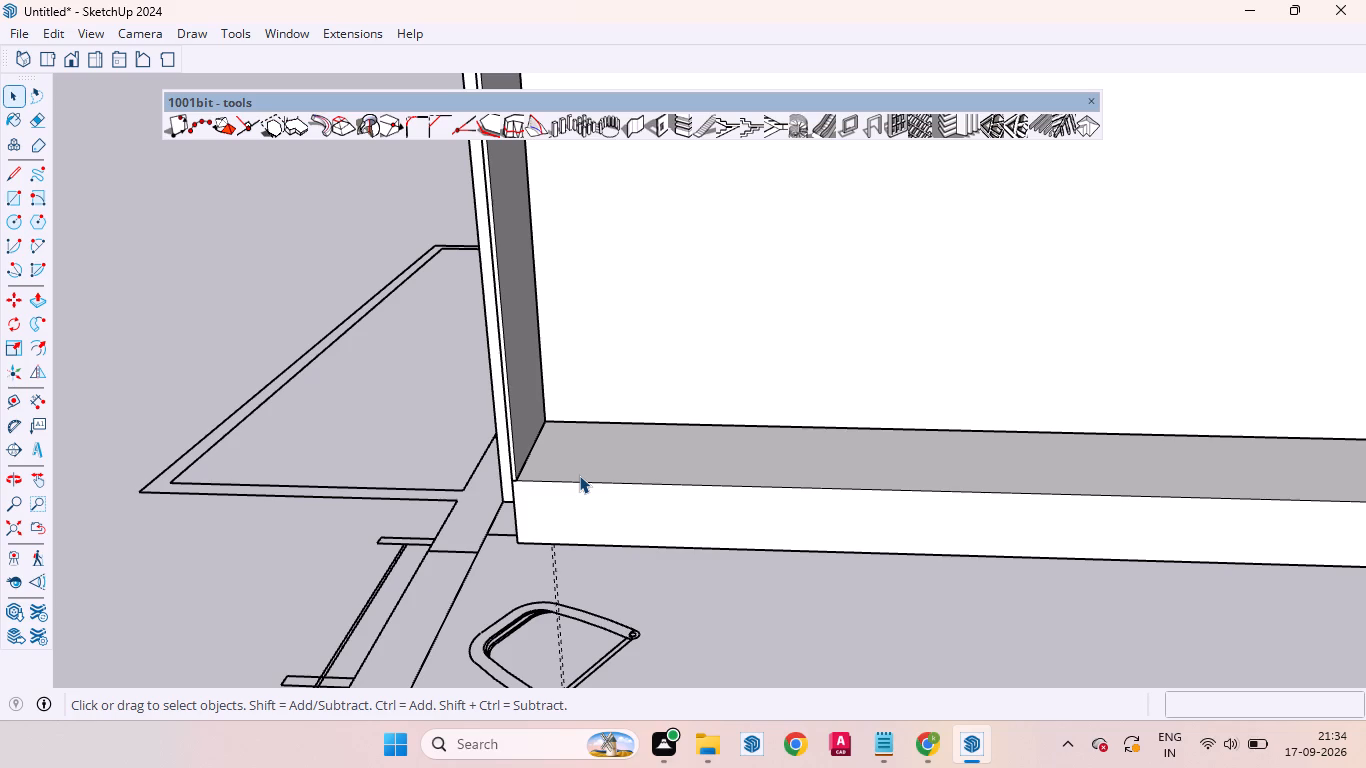
{"action": "scroll", "coordinate": [554, 412], "scroll_direction": "down", "scroll_amount": 6}
{"action": "scroll", "coordinate": [544, 335], "scroll_direction": "up", "scroll_amount": 5}
{"action": "scroll", "coordinate": [529, 330], "scroll_direction": "down", "scroll_amount": 5}
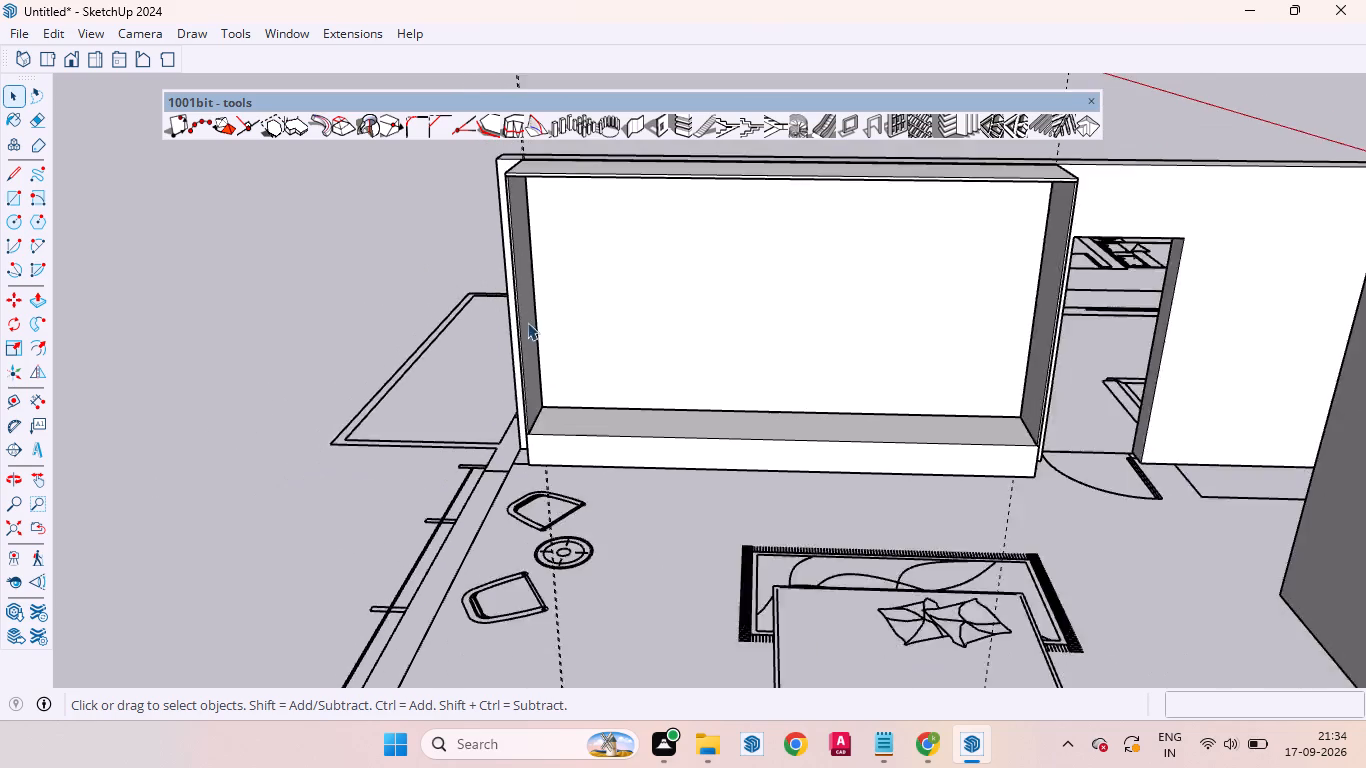
{"action": "scroll", "coordinate": [527, 322], "scroll_direction": "down", "scroll_amount": 5}
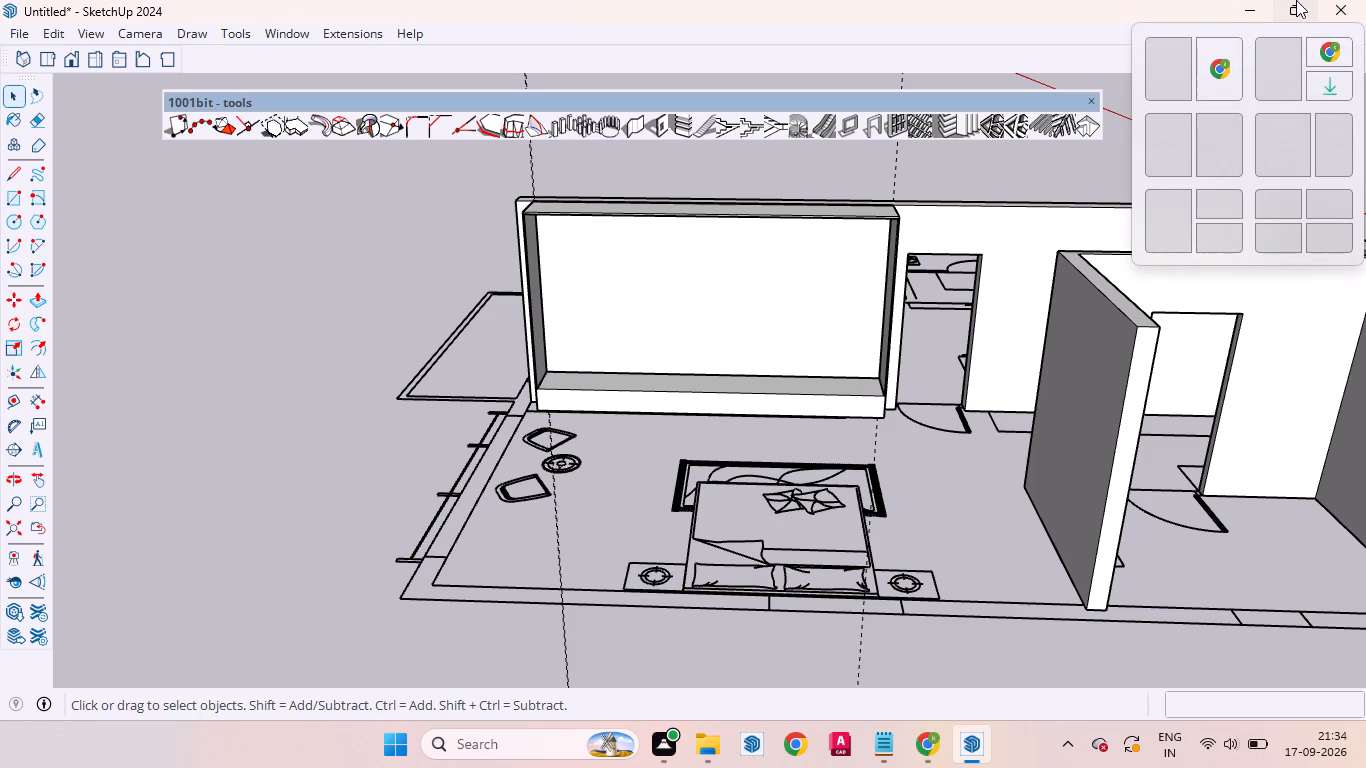
{"action": "scroll", "coordinate": [711, 317], "scroll_direction": "up", "scroll_amount": 5}
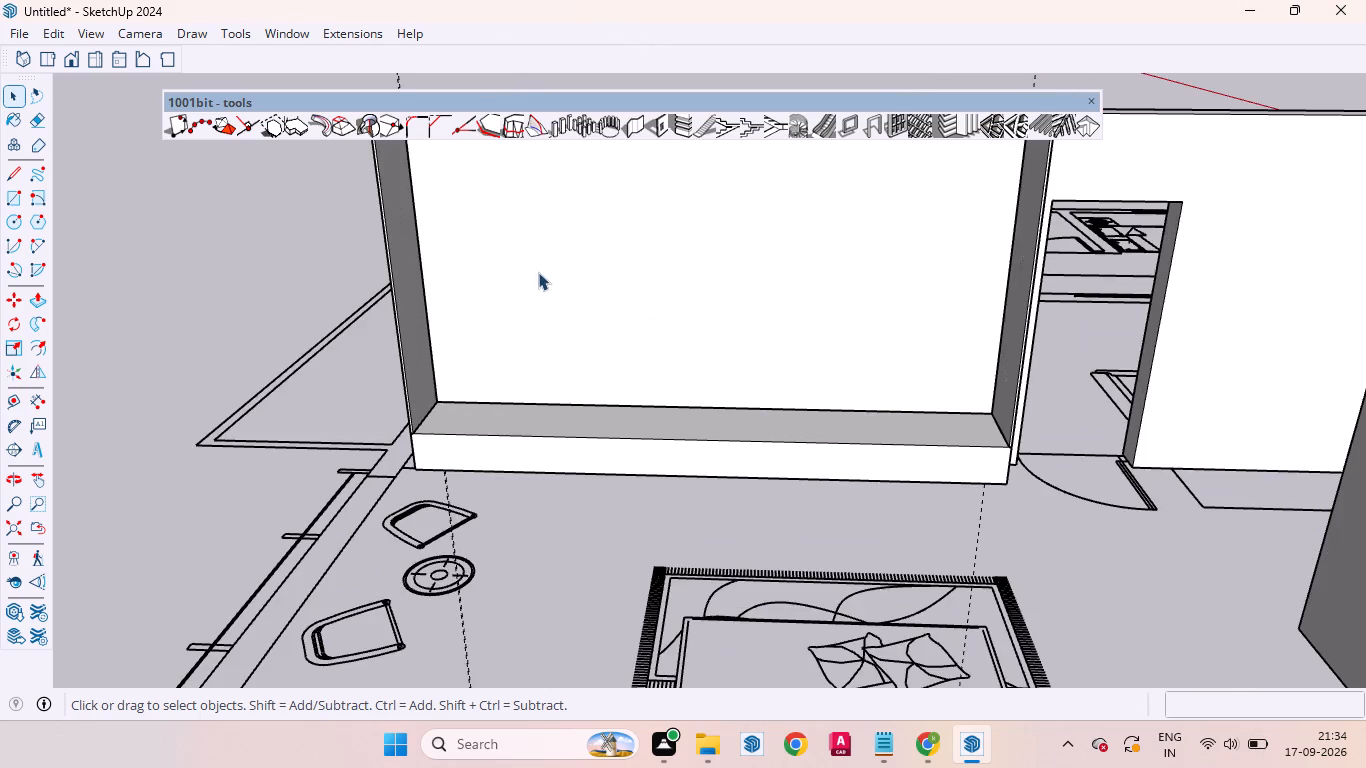
{"action": "scroll", "coordinate": [549, 245], "scroll_direction": "down", "scroll_amount": 7}
{"action": "middle_click_drag", "start_coordinate": [662, 296], "coordinate": [674, 189]}
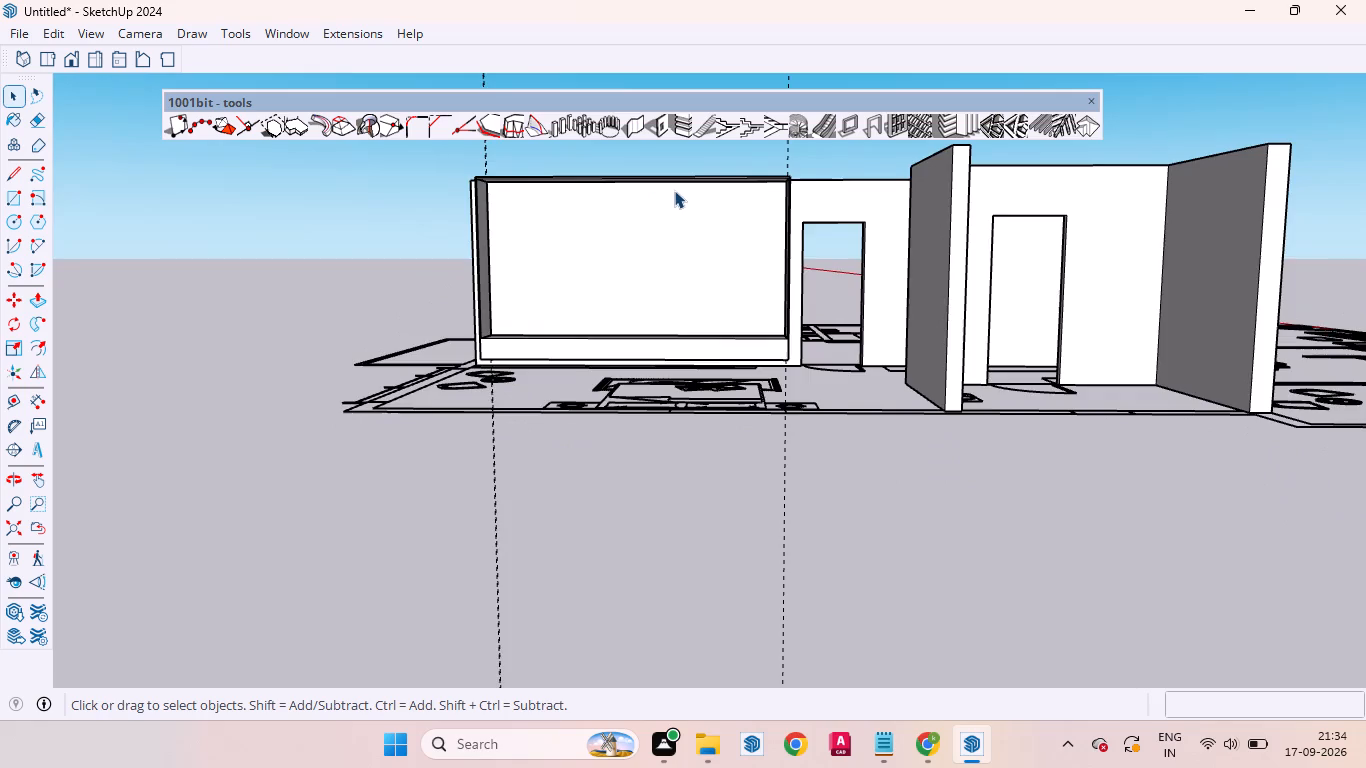
Measure the inside width between the two side panels along the low box's top.
{"action": "scroll", "coordinate": [667, 204], "scroll_direction": "up", "scroll_amount": 7}
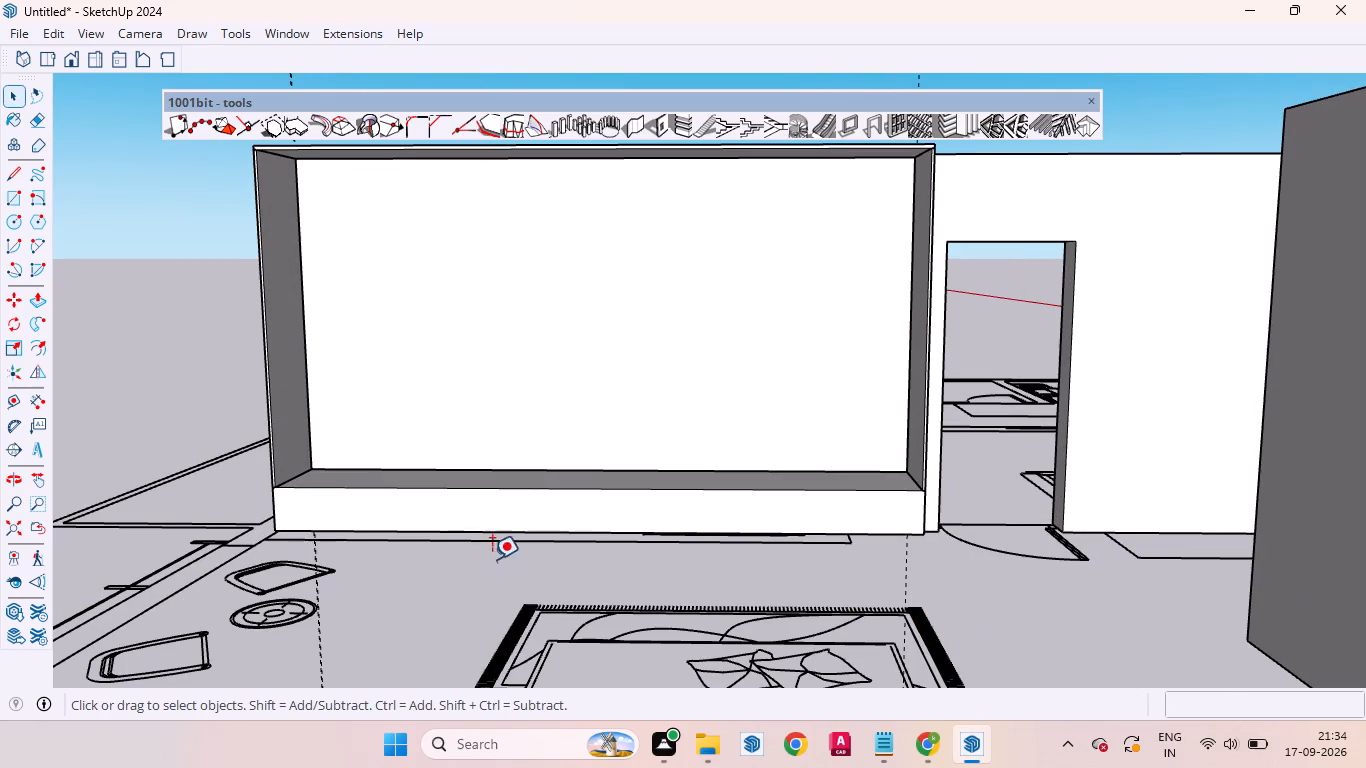
{"action": "key", "text": "t"}
{"action": "middle_click_drag", "start_coordinate": [343, 589], "coordinate": [343, 640]}
{"action": "scroll", "coordinate": [330, 477], "scroll_direction": "up", "scroll_amount": 4}
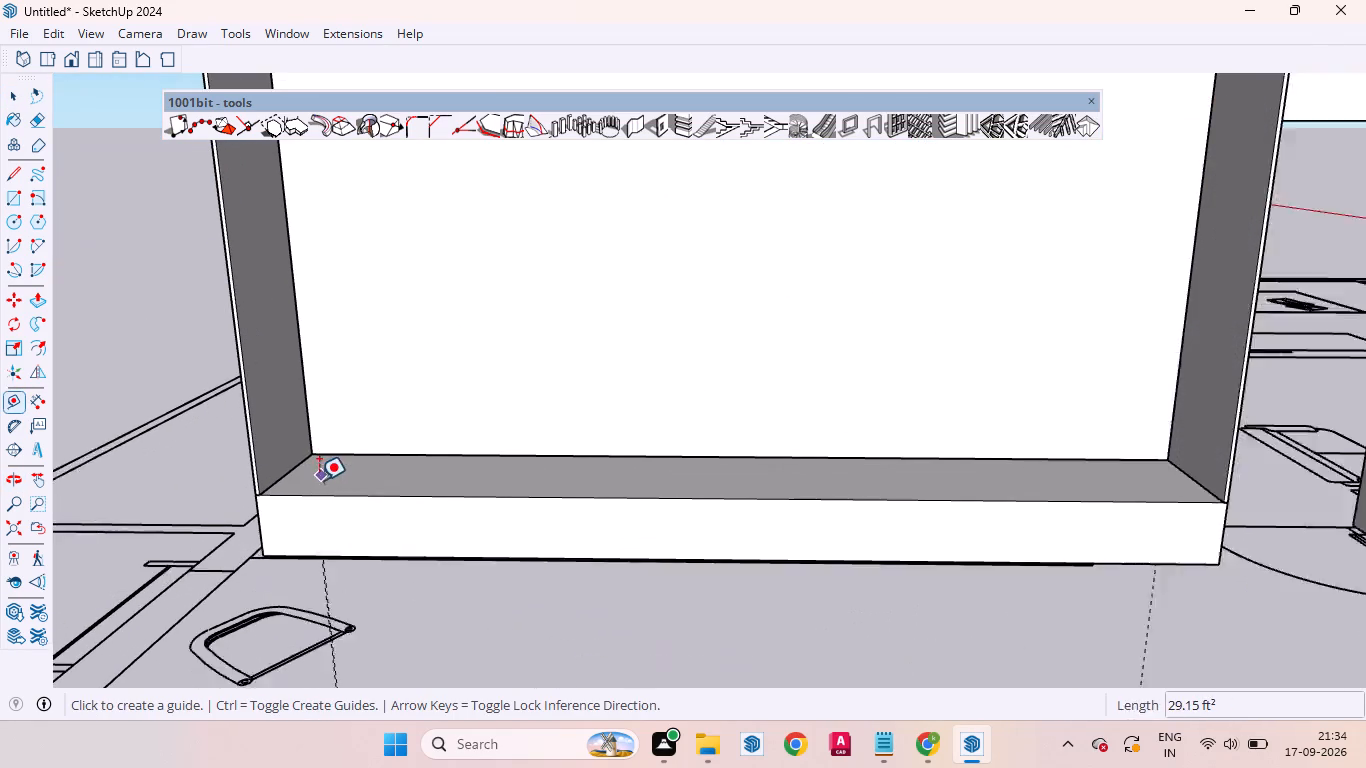
{"action": "scroll", "coordinate": [319, 480], "scroll_direction": "up", "scroll_amount": 1}
{"action": "left_click", "coordinate": [290, 471]}
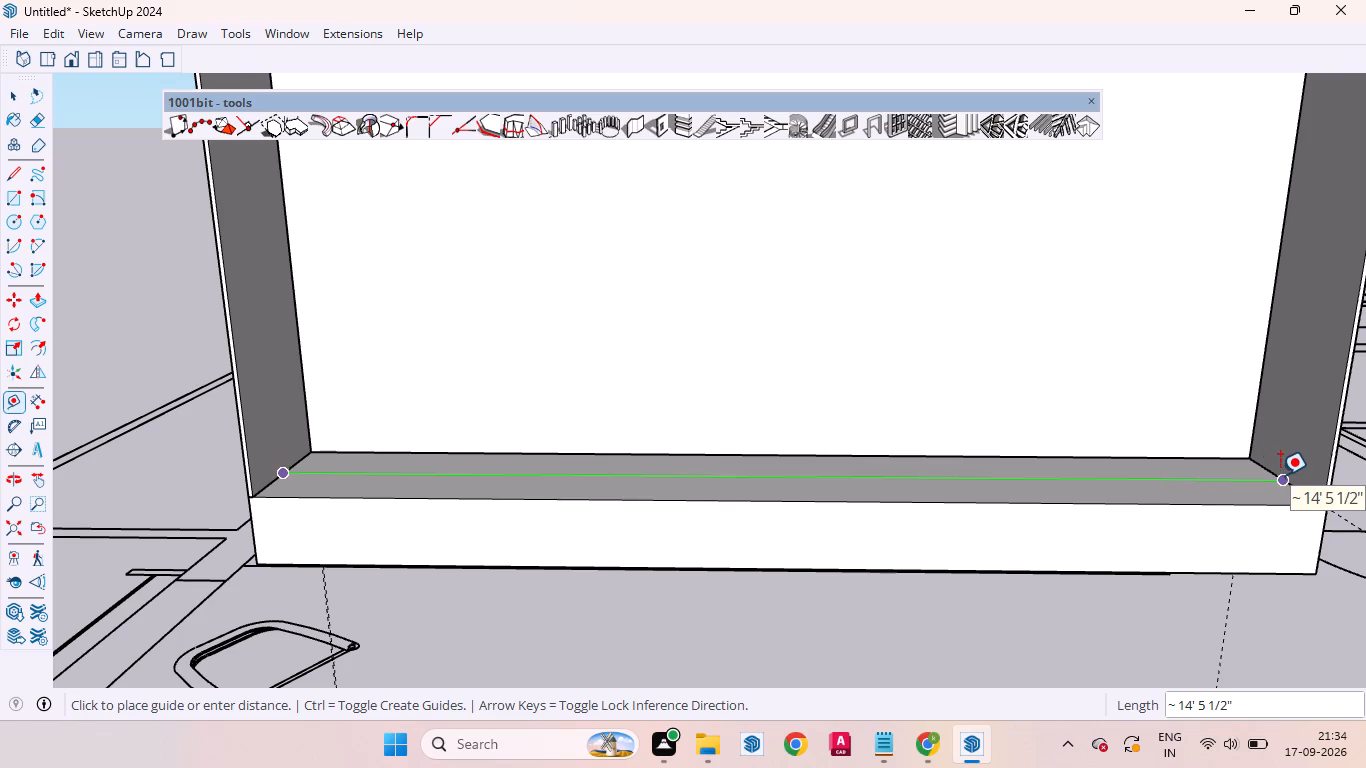
{"action": "key", "text": "Escape"}
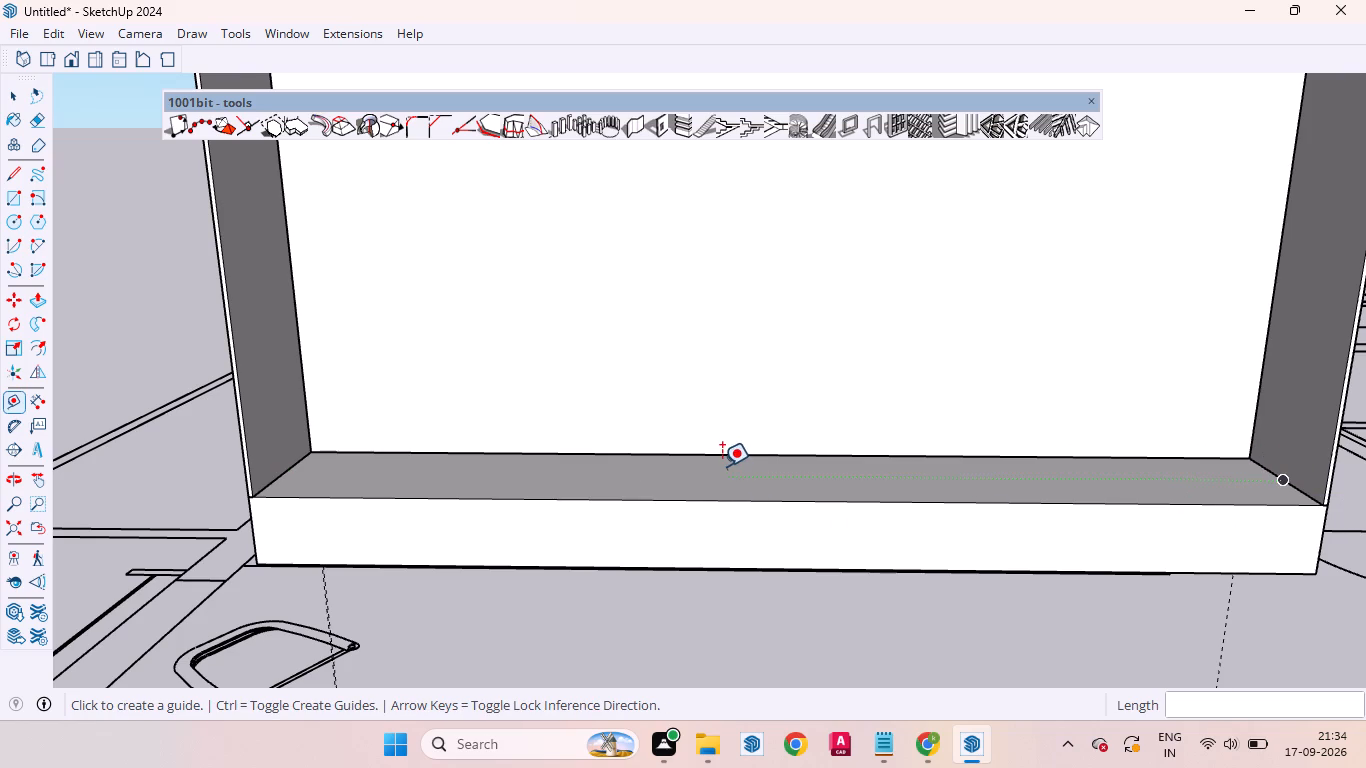
Examine the unit's front, its low box and the inner face of the side panel farthest from the door opening.
{"action": "scroll", "coordinate": [716, 375], "scroll_direction": "down", "scroll_amount": 6}
{"action": "scroll", "coordinate": [673, 444], "scroll_direction": "down", "scroll_amount": 4}
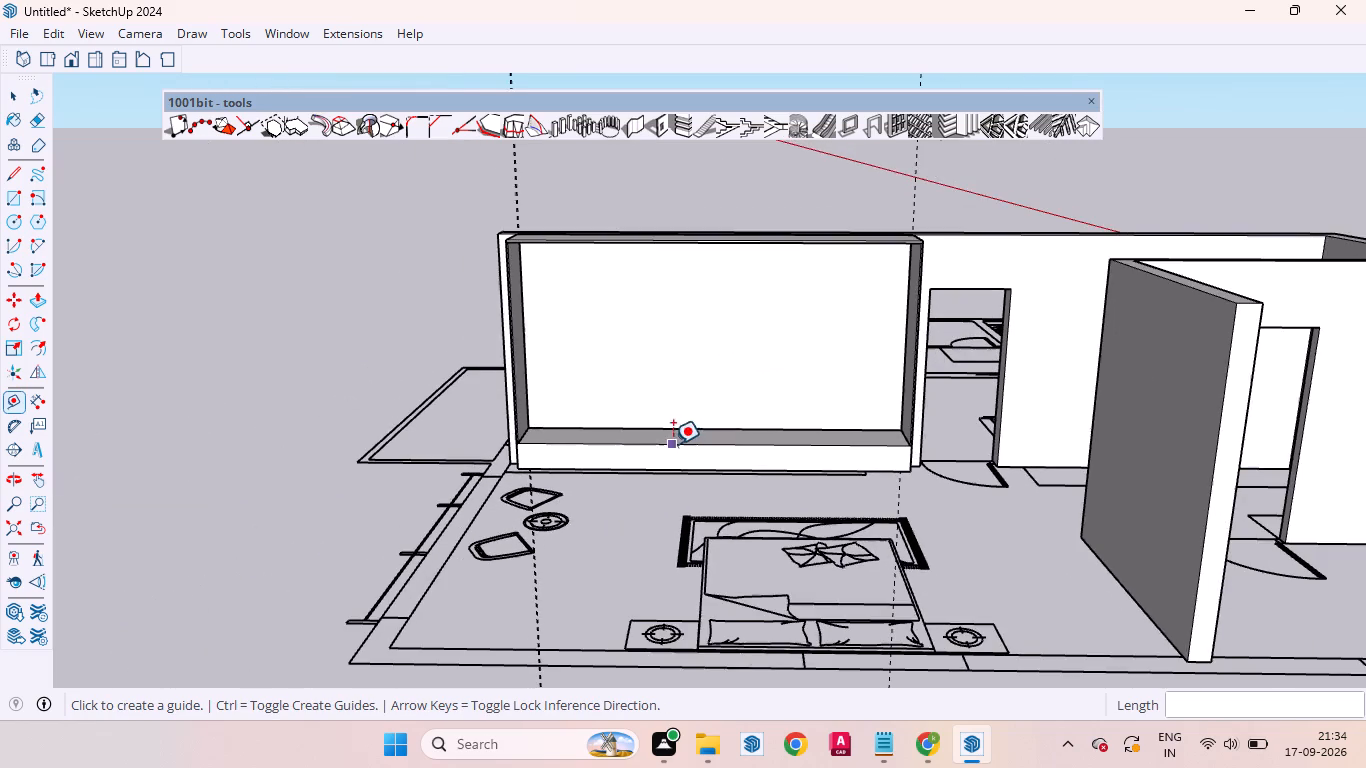
{"action": "middle_click_drag", "start_coordinate": [690, 518], "coordinate": [686, 467]}
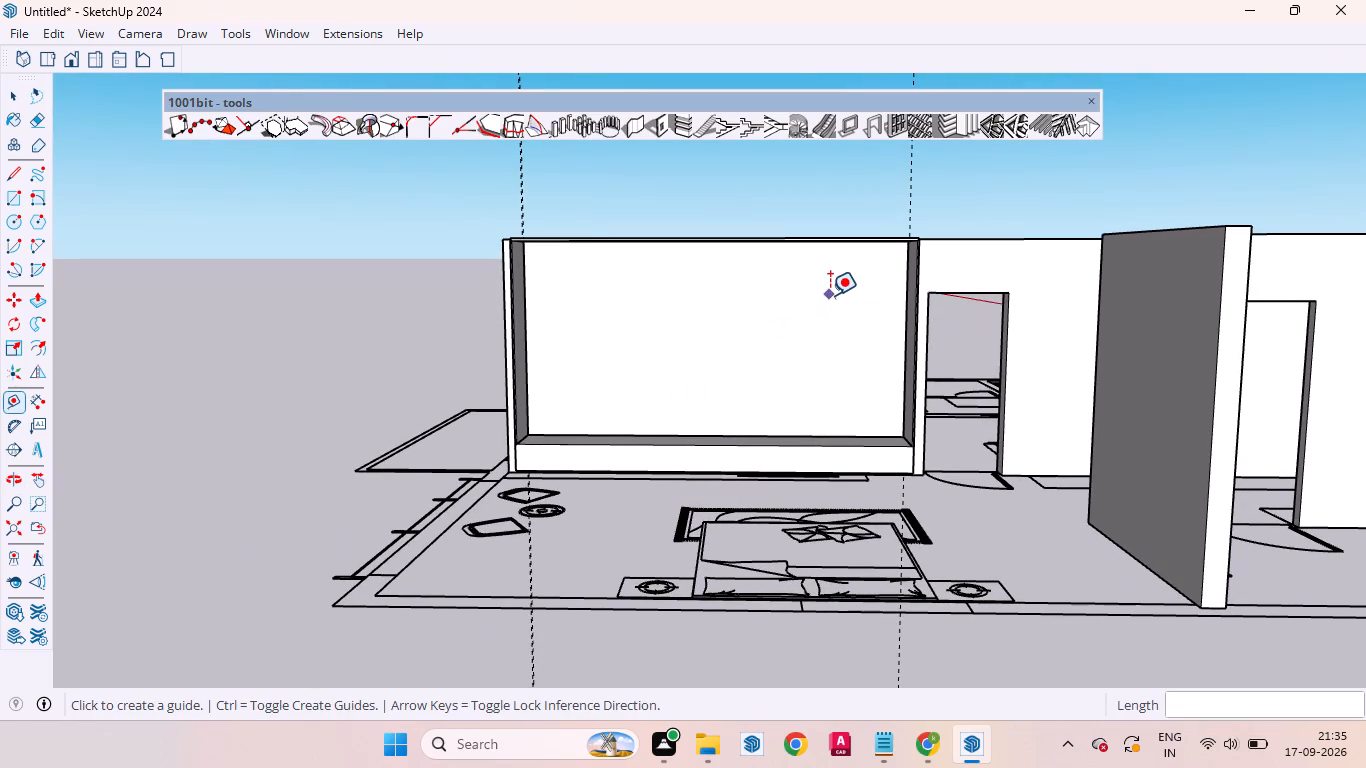
{"action": "scroll", "coordinate": [778, 460], "scroll_direction": "up", "scroll_amount": 6}
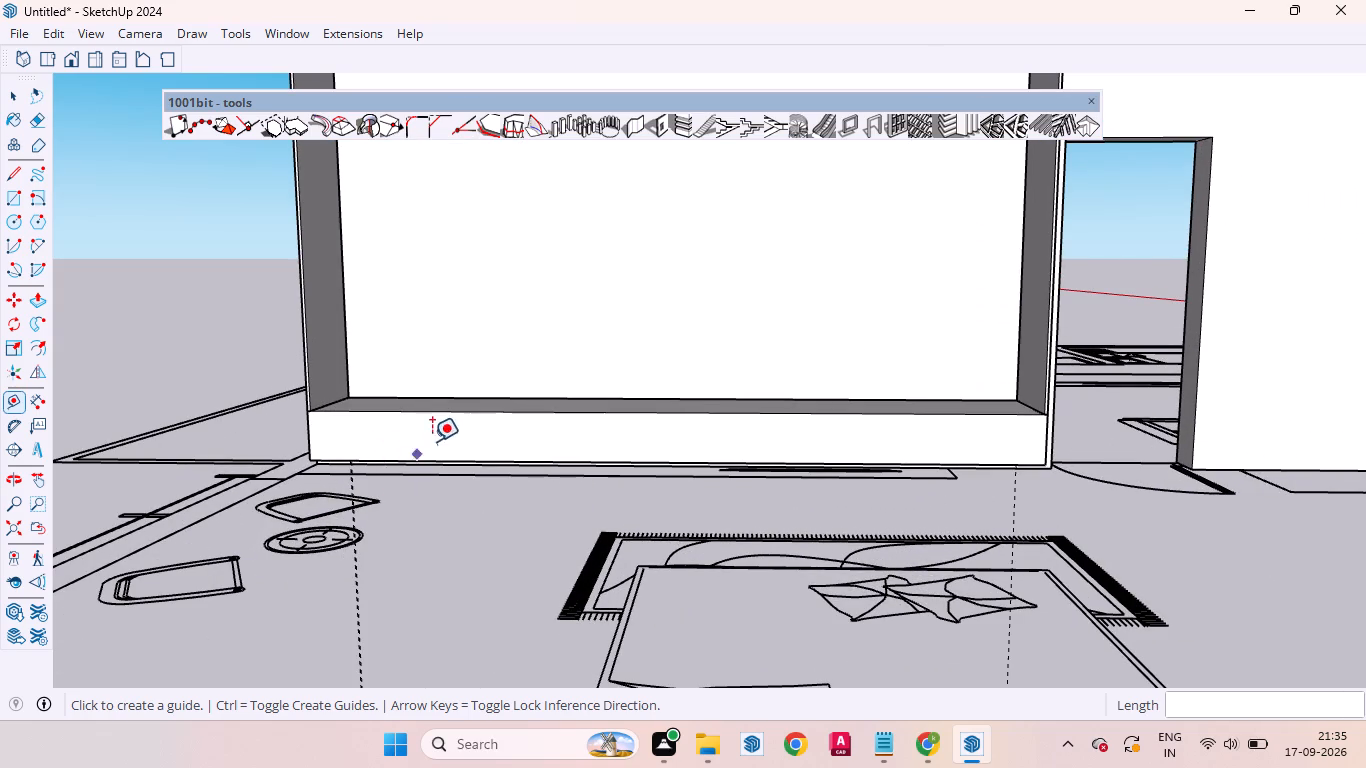
{"action": "scroll", "coordinate": [548, 448], "scroll_direction": "down", "scroll_amount": 6}
{"action": "scroll", "coordinate": [401, 280], "scroll_direction": "up", "scroll_amount": 6}
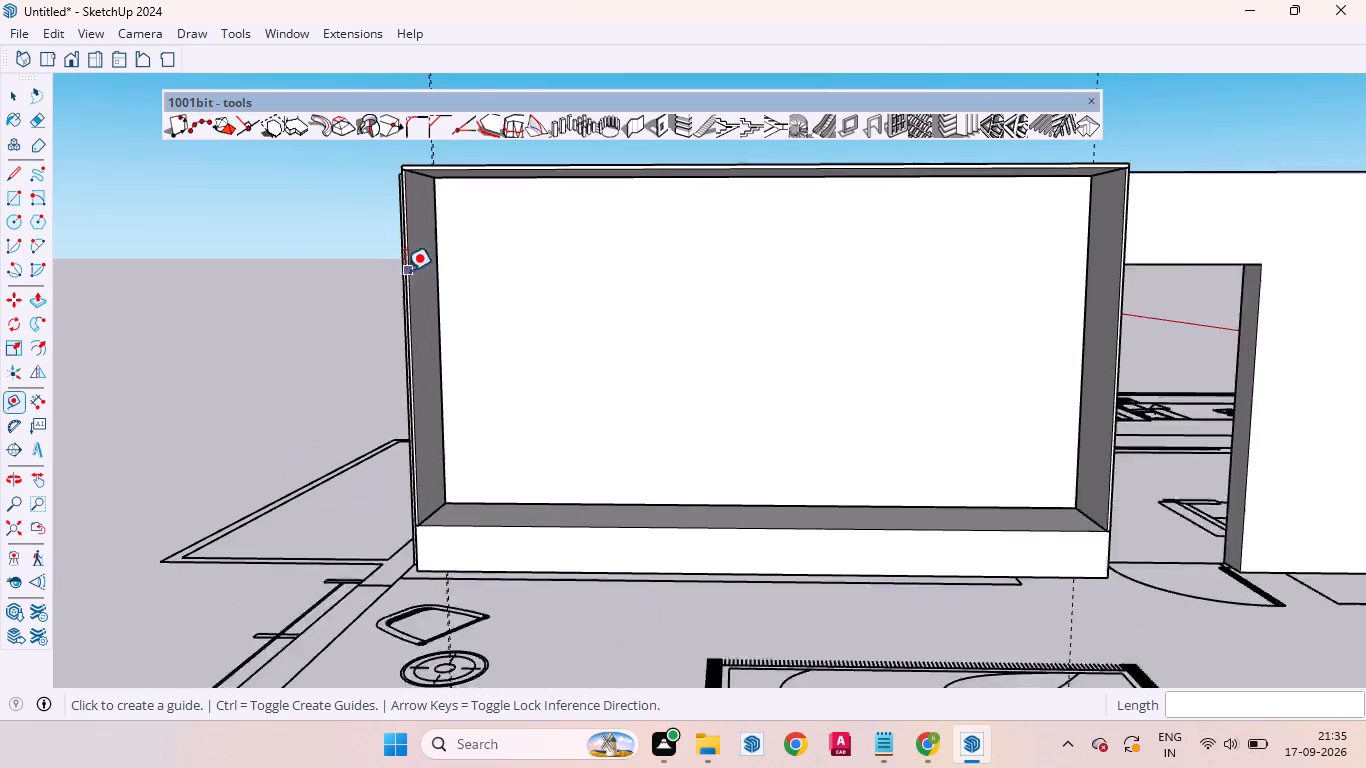
{"action": "key", "text": "Escape"}
{"action": "key", "text": "space"}
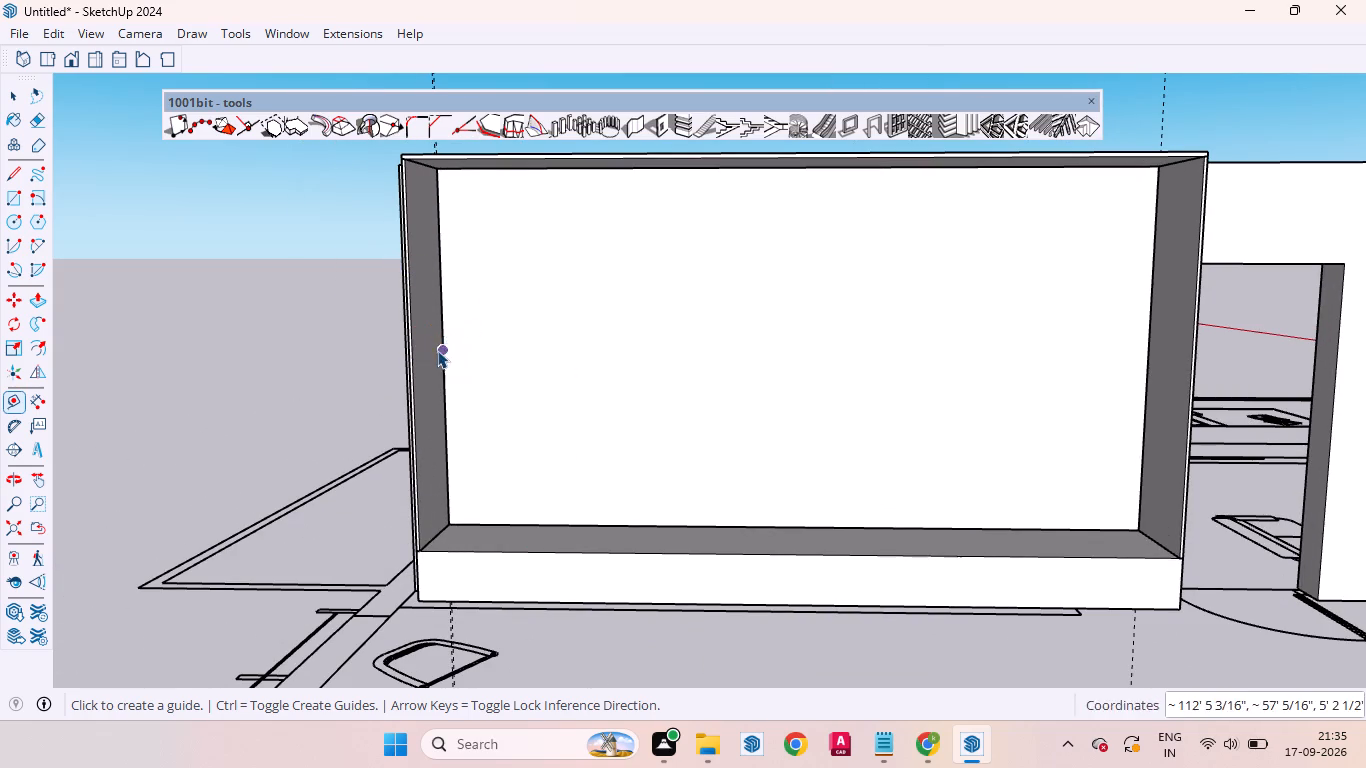
{"action": "scroll", "coordinate": [406, 274], "scroll_direction": "up", "scroll_amount": 3}
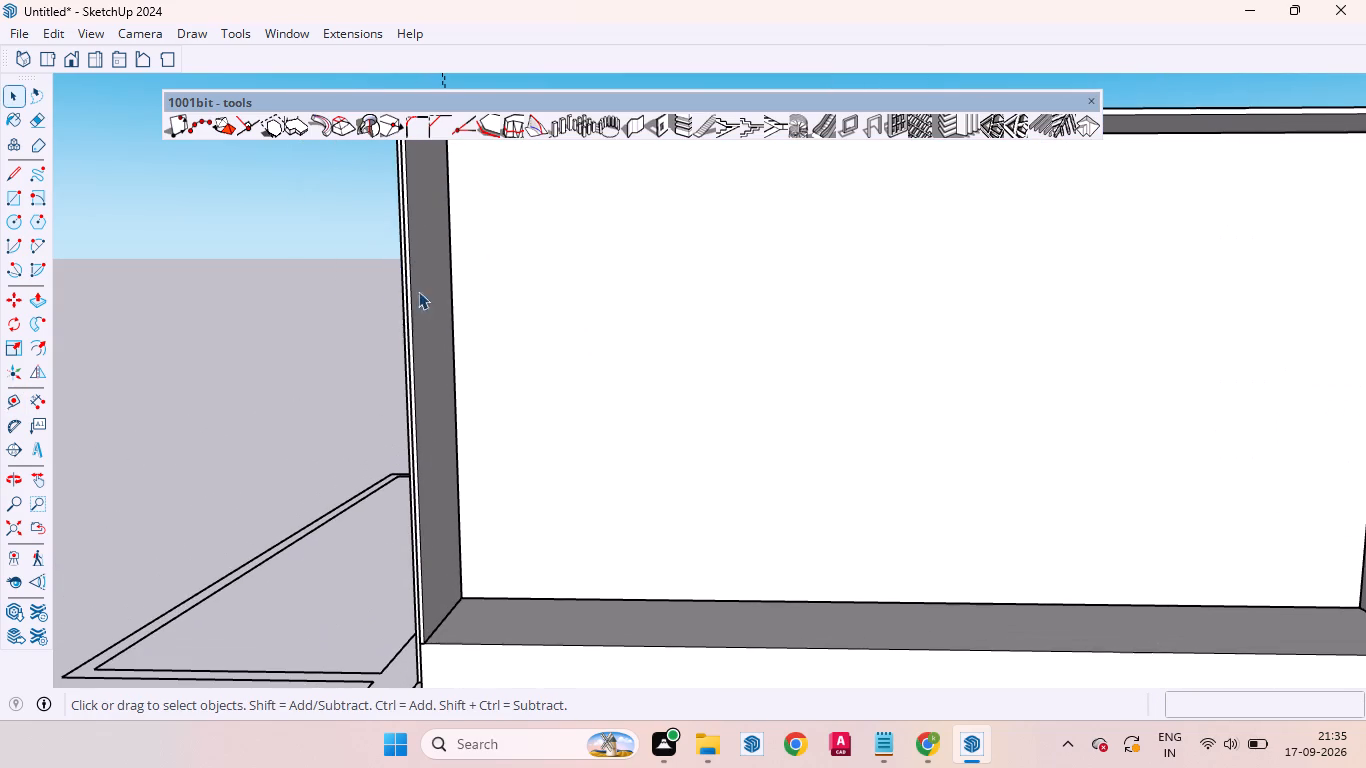
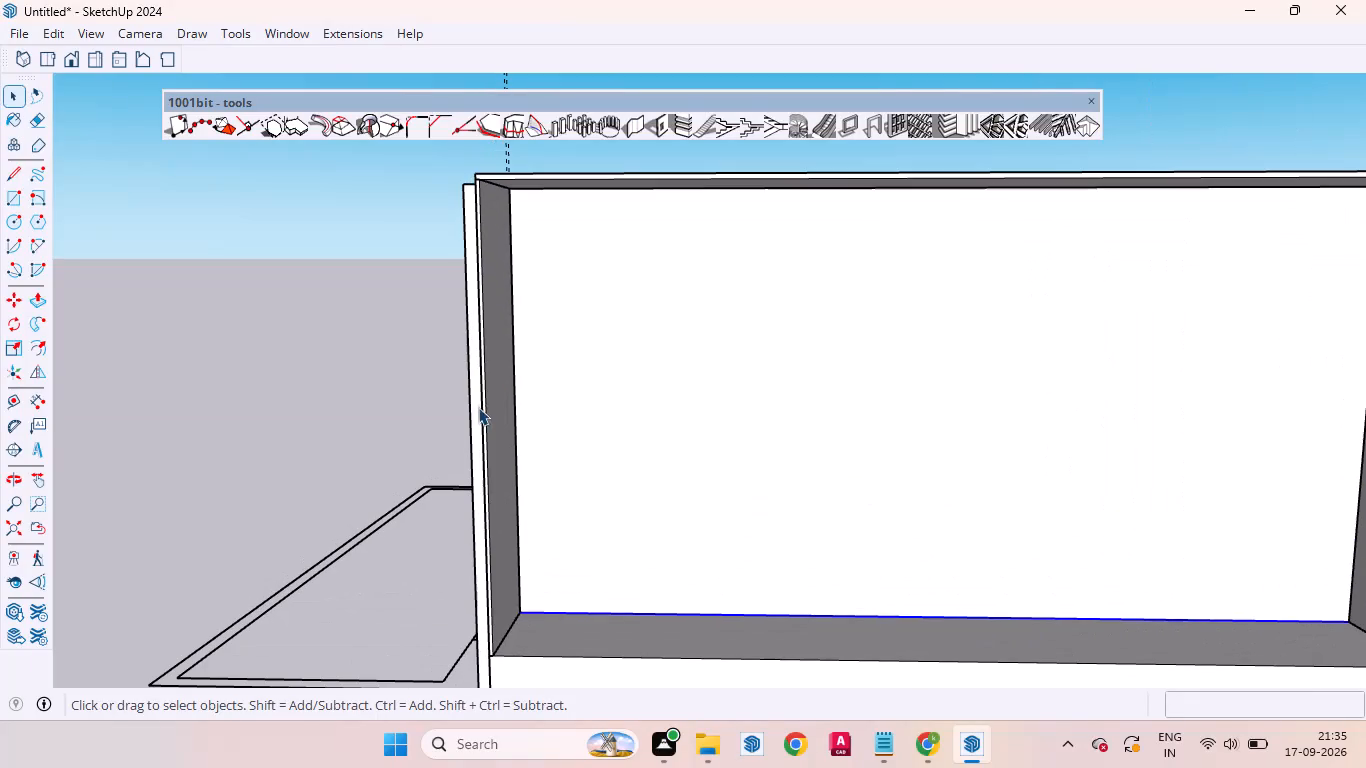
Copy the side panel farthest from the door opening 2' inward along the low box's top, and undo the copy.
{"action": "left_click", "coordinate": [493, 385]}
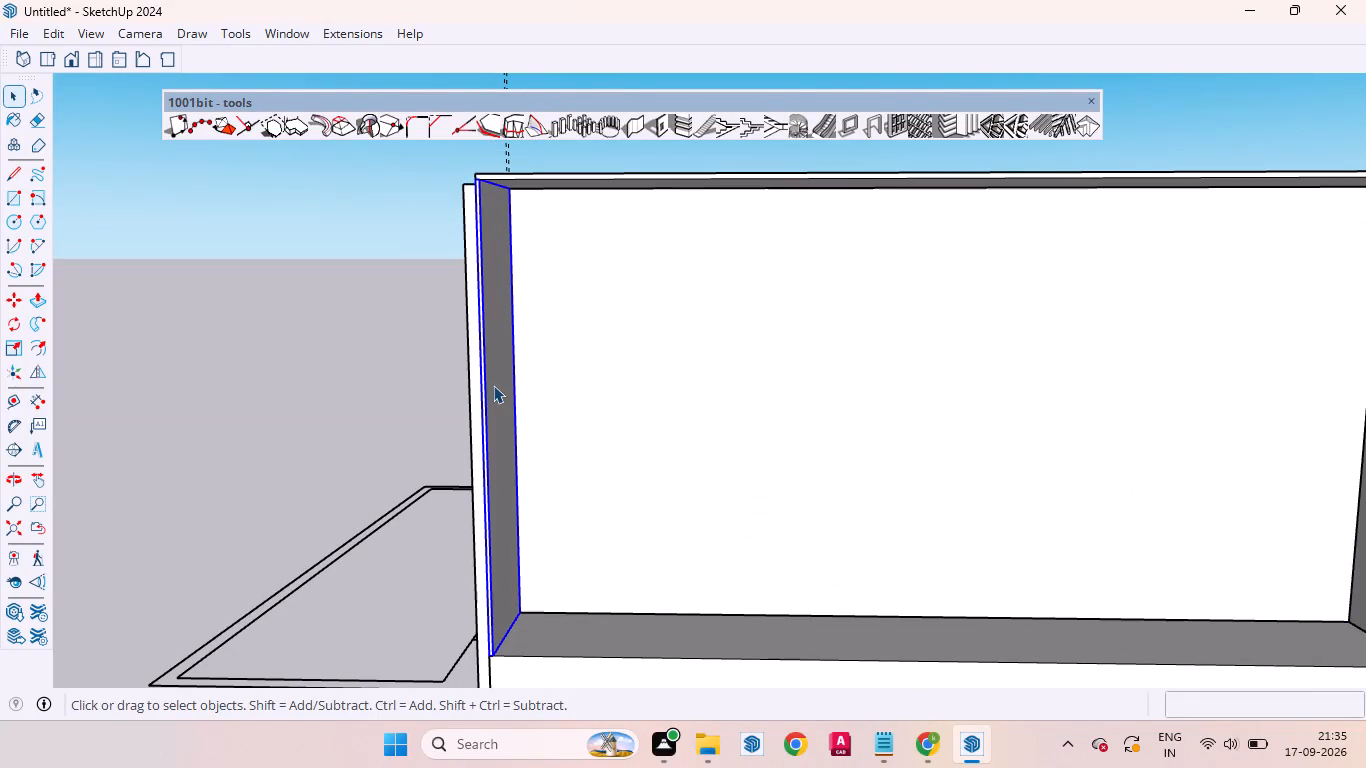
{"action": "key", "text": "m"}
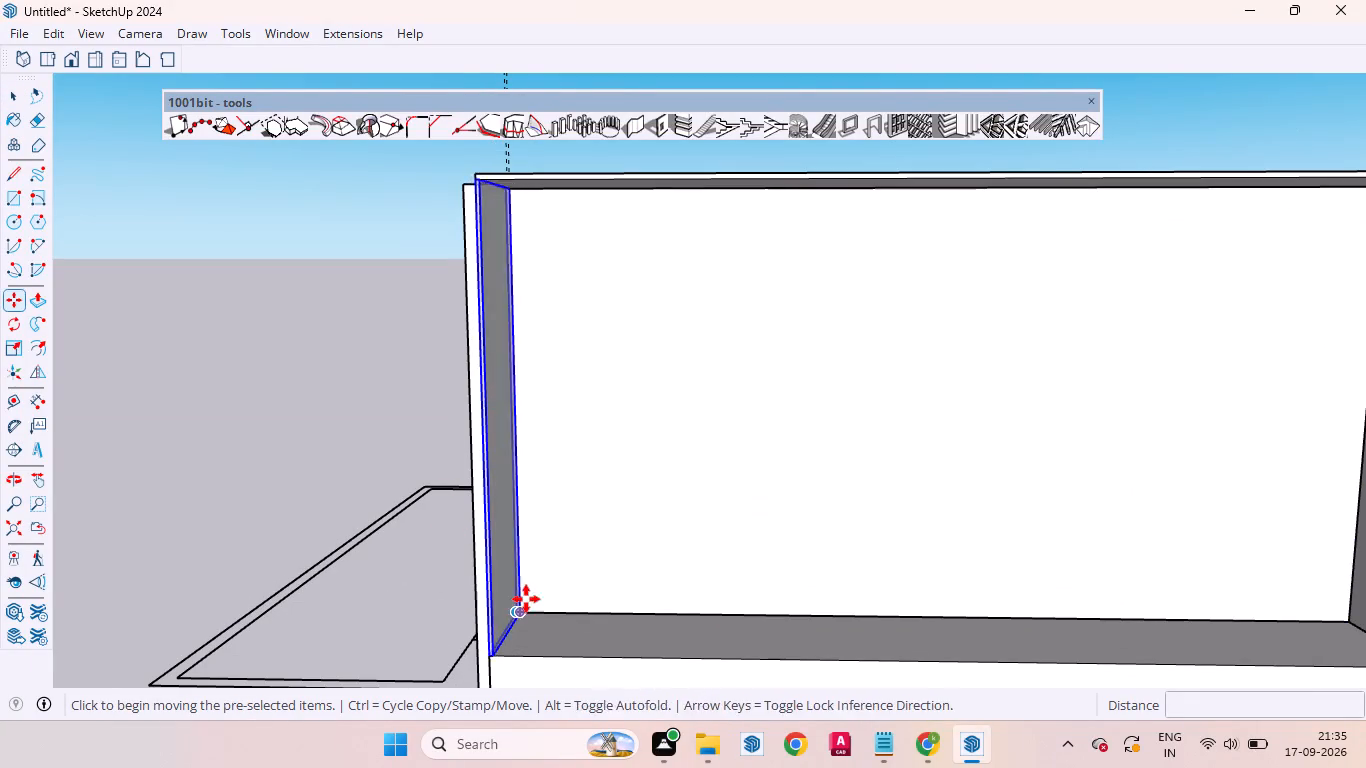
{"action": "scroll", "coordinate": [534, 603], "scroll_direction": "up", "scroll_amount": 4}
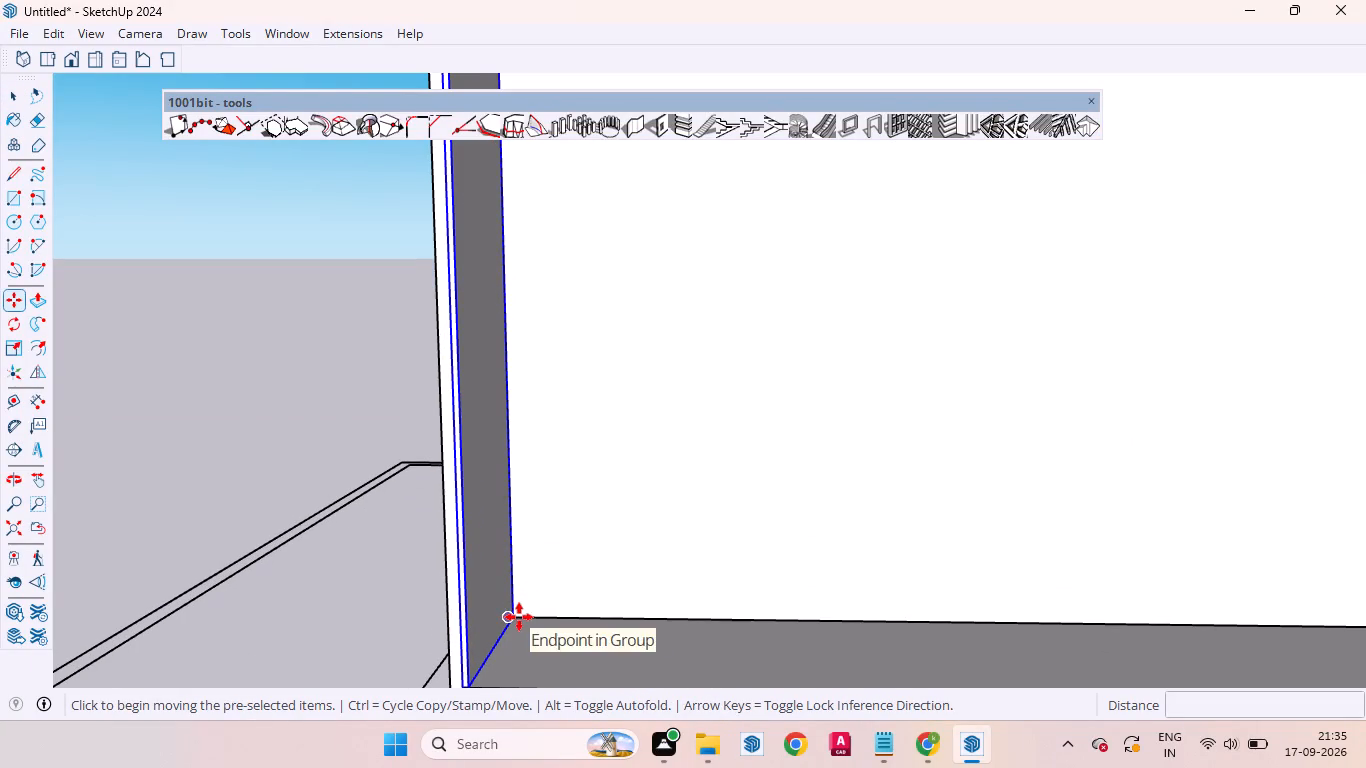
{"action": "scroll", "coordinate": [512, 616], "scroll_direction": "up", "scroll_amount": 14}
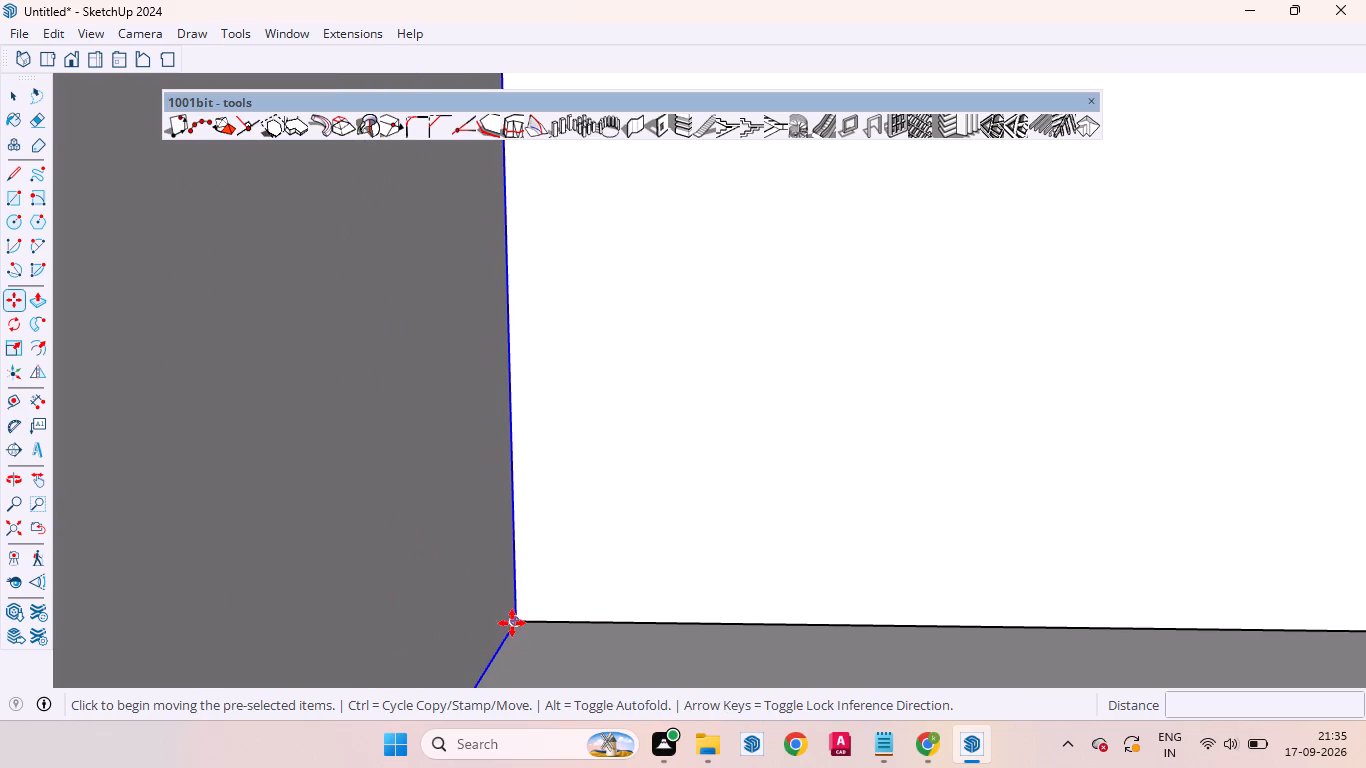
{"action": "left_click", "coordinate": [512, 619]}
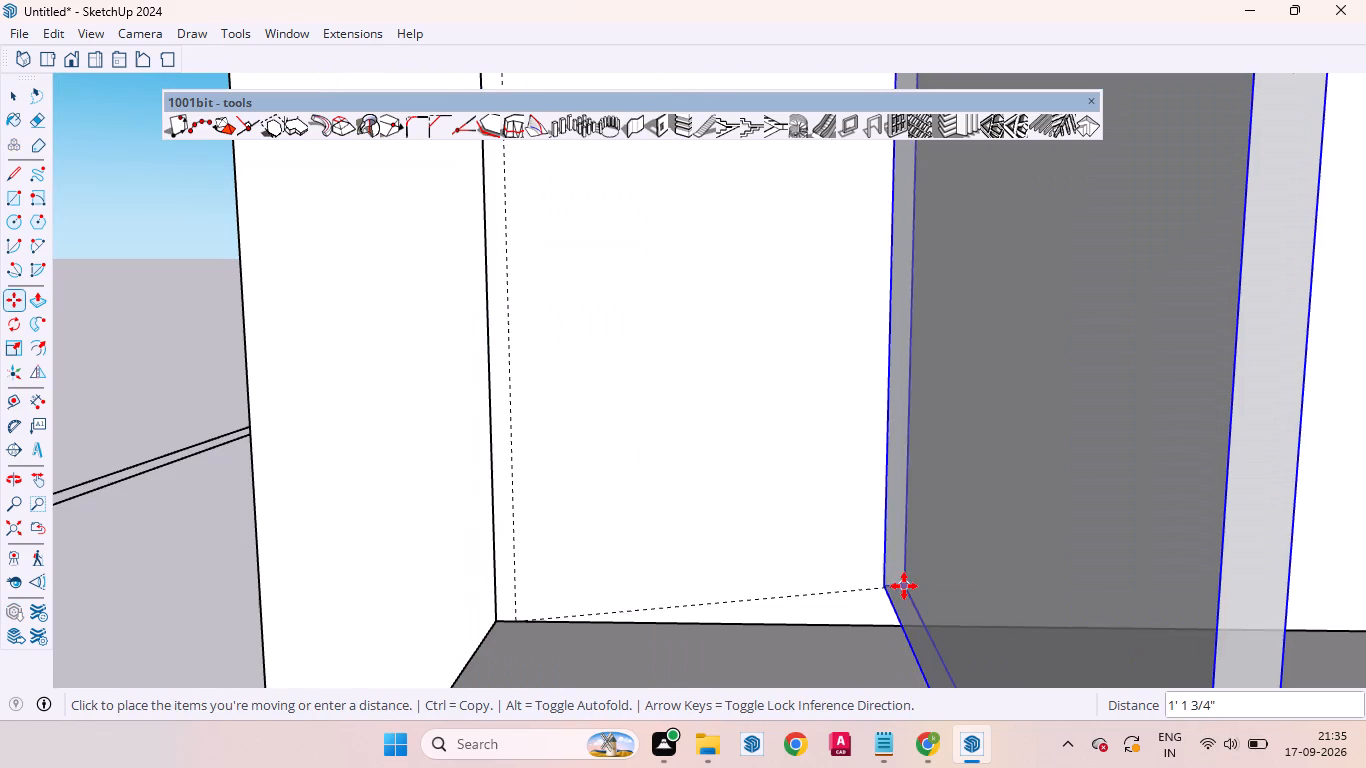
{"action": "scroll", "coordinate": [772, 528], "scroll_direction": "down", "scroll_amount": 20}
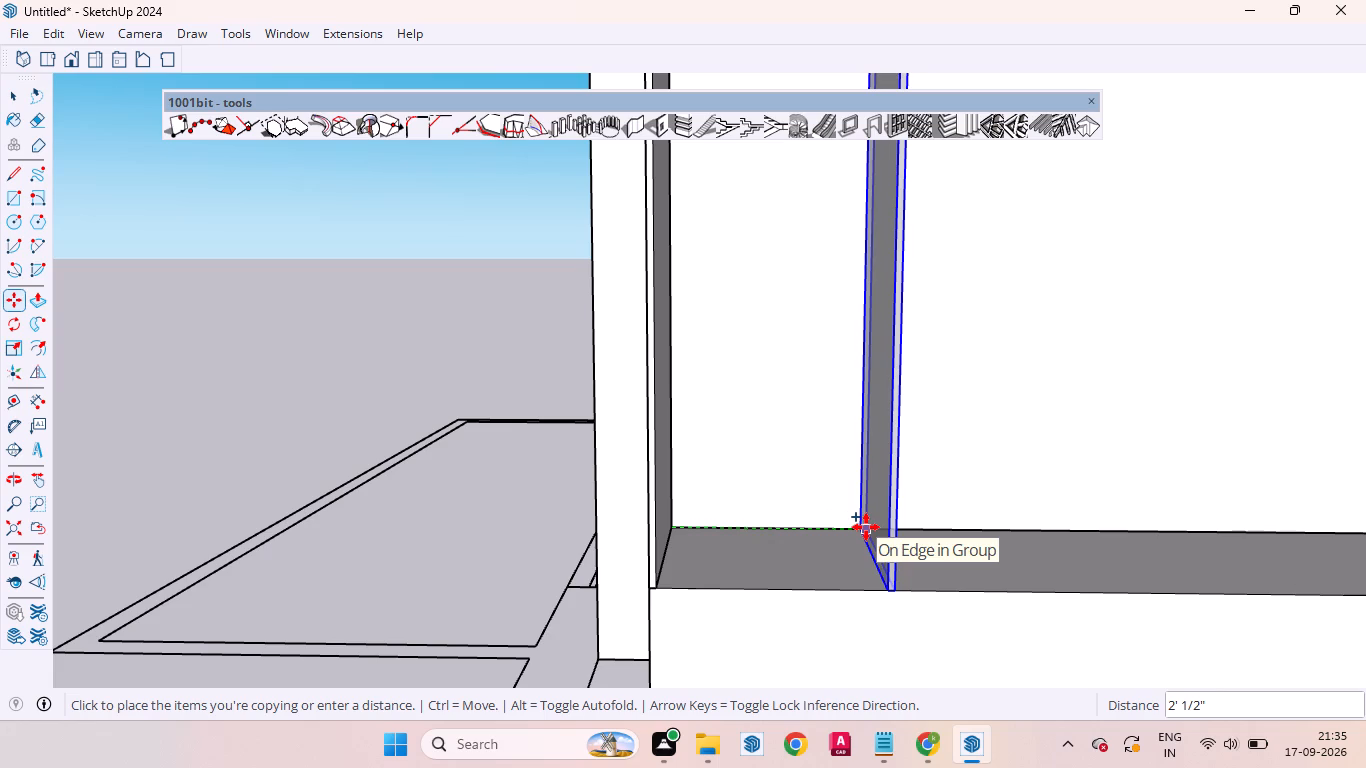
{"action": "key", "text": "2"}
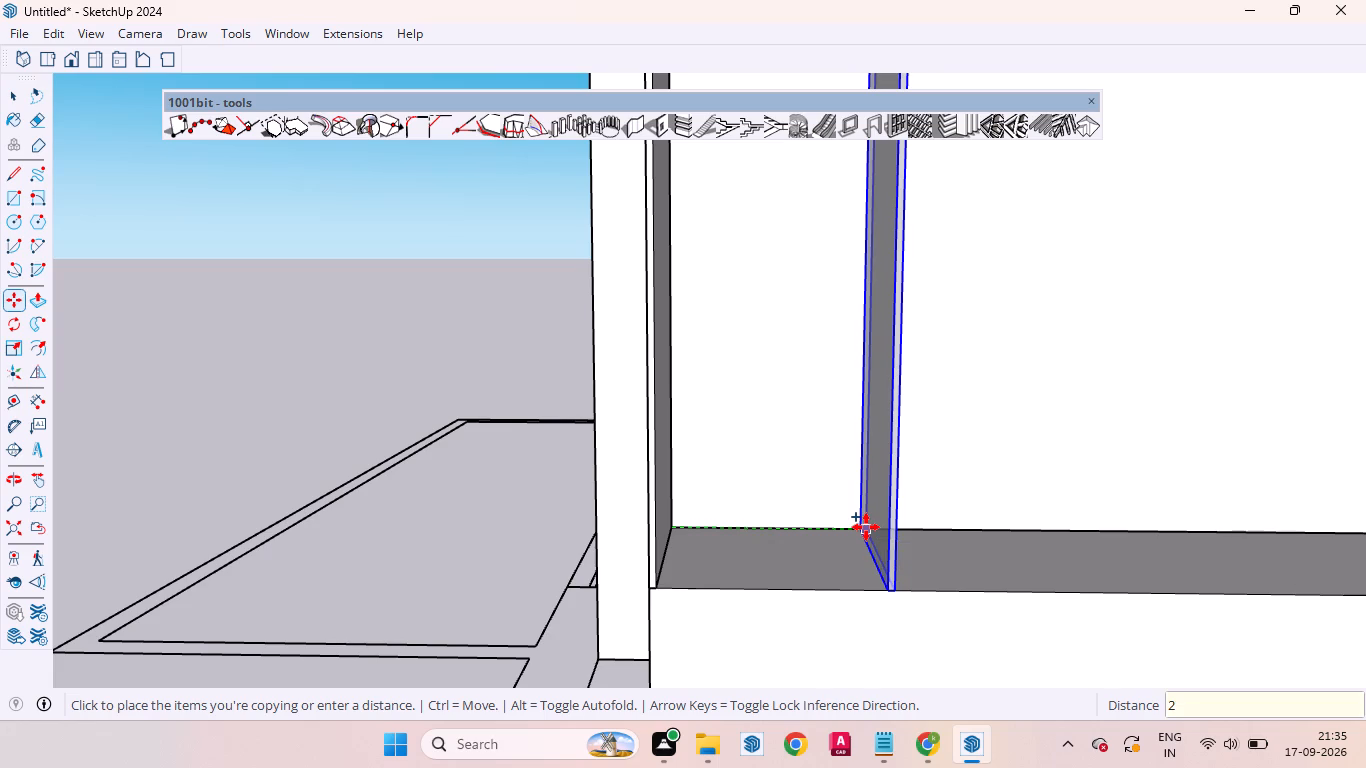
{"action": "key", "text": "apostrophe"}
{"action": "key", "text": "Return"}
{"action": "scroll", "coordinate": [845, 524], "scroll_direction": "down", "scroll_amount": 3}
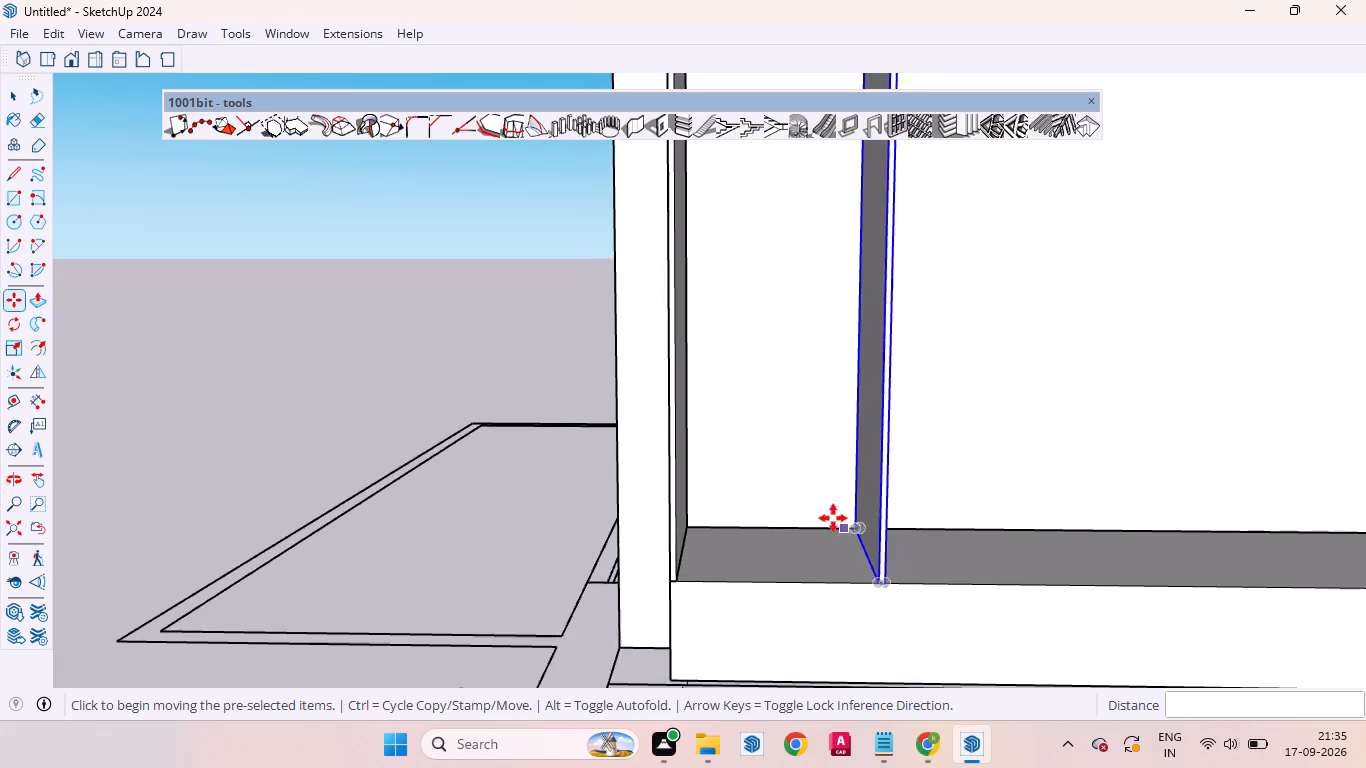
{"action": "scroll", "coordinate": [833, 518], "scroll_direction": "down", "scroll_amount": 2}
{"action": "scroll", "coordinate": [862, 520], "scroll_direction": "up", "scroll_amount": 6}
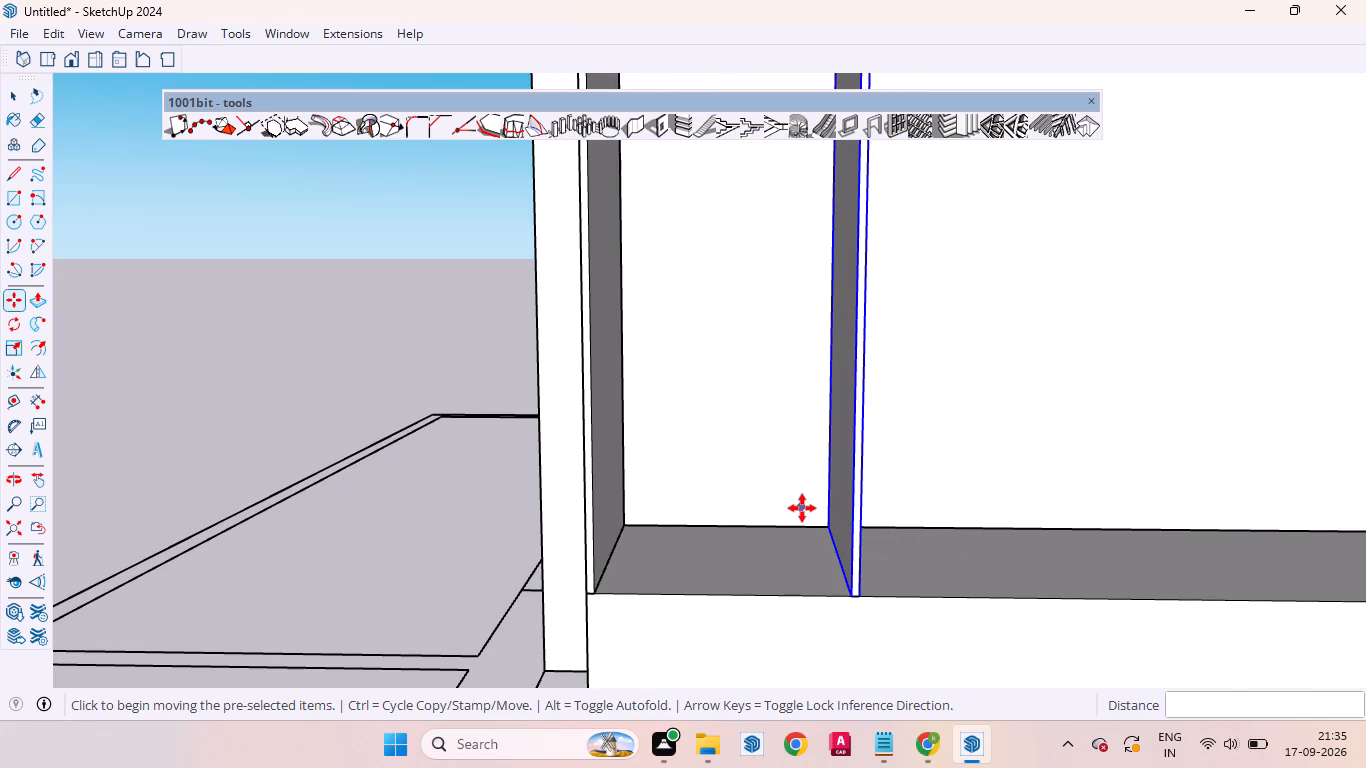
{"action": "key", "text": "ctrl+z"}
Copy the side panel farthest from the door opening 4' inward along the low box's back edge as a vertical divider.
{"action": "scroll", "coordinate": [670, 543], "scroll_direction": "up", "scroll_amount": 5}
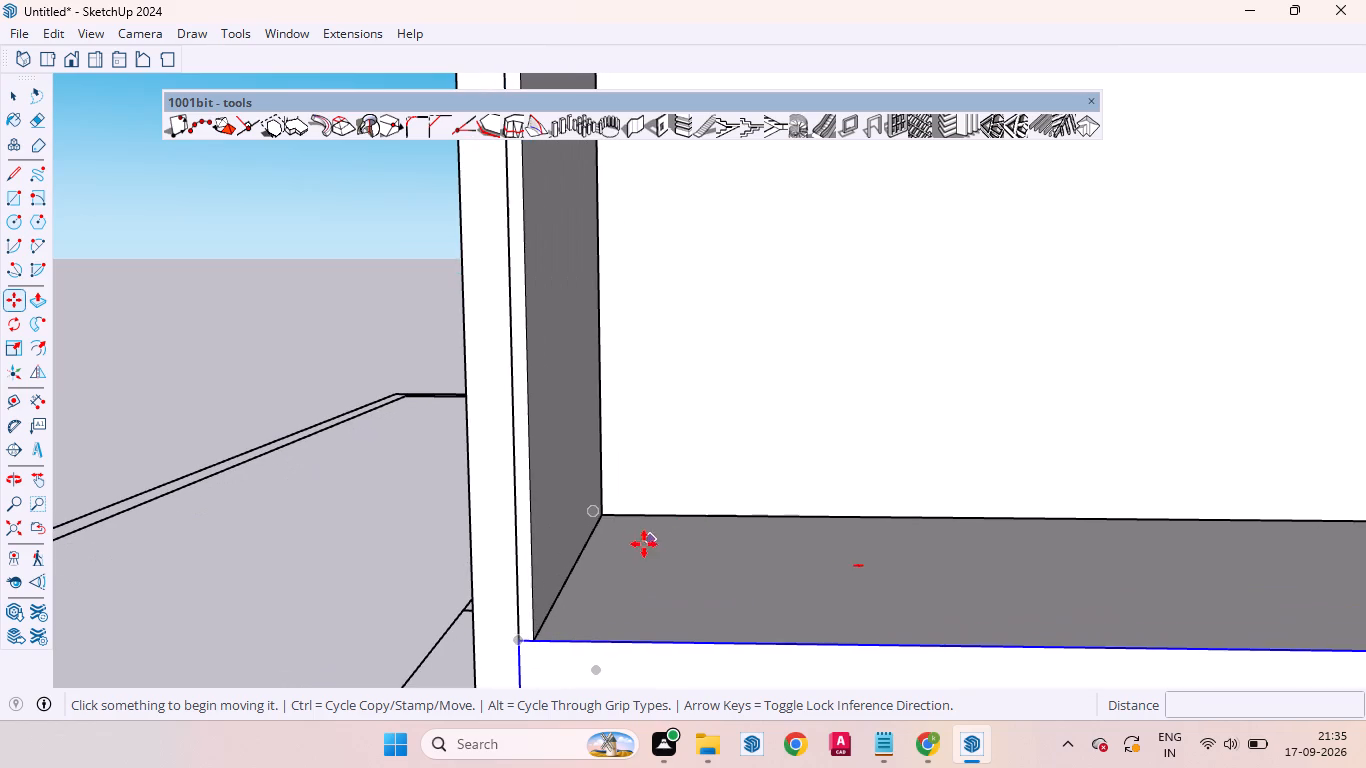
{"action": "key", "text": "space"}
{"action": "left_click", "coordinate": [548, 511]}
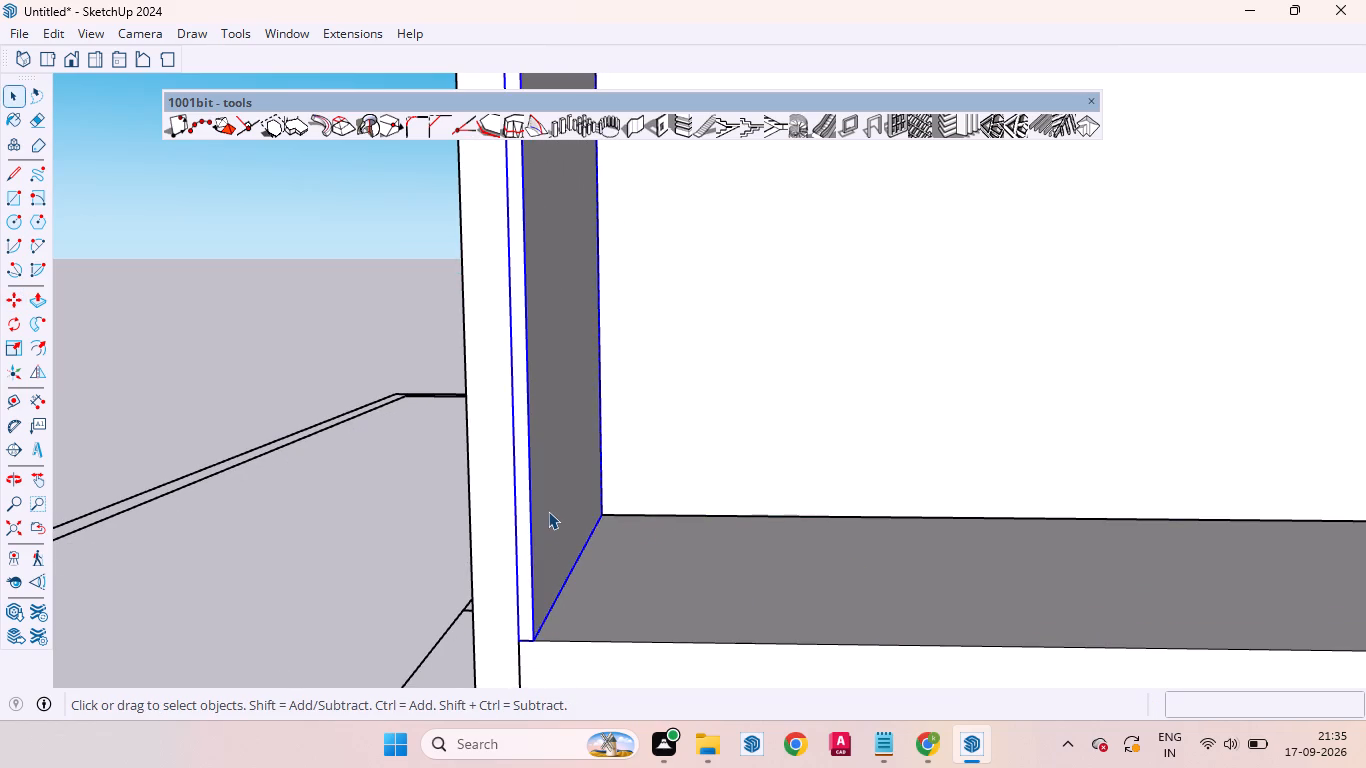
{"action": "key", "text": "m"}
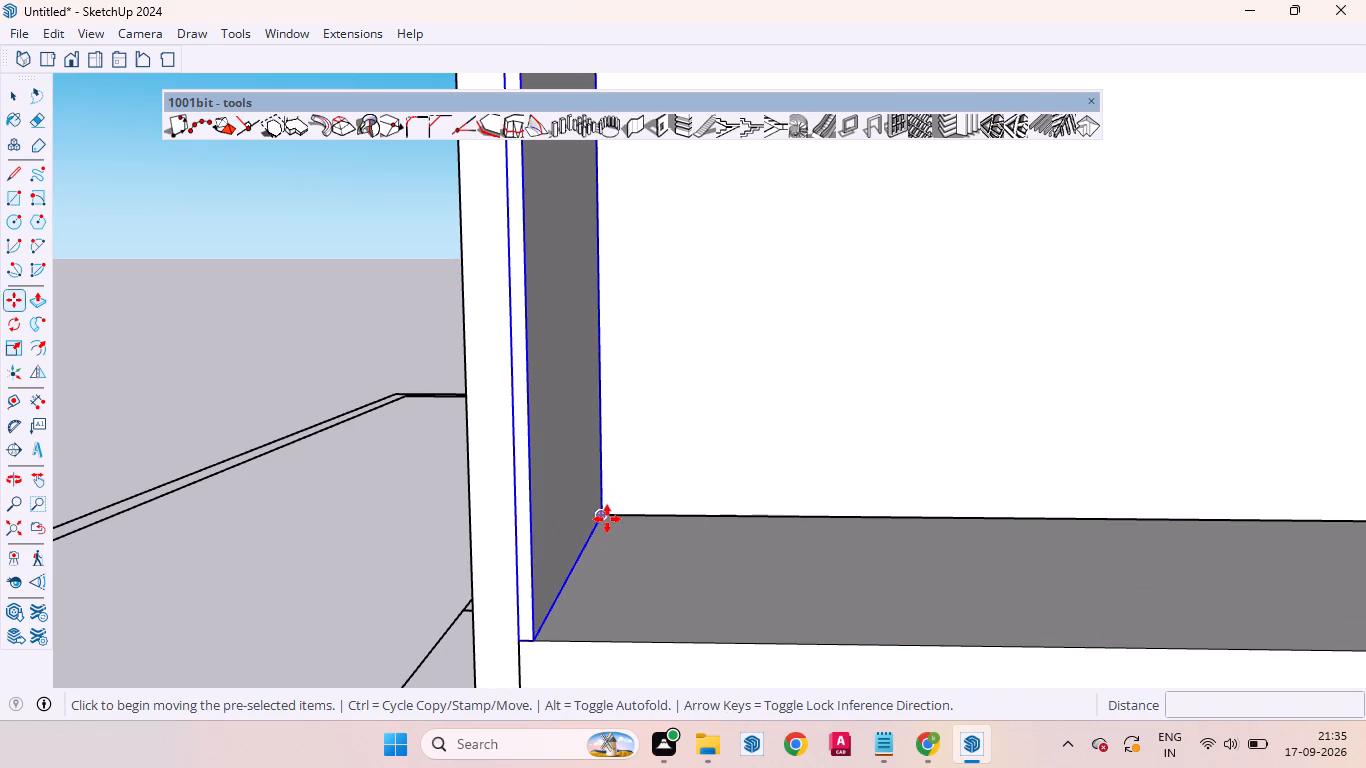
{"action": "left_click", "coordinate": [604, 514]}
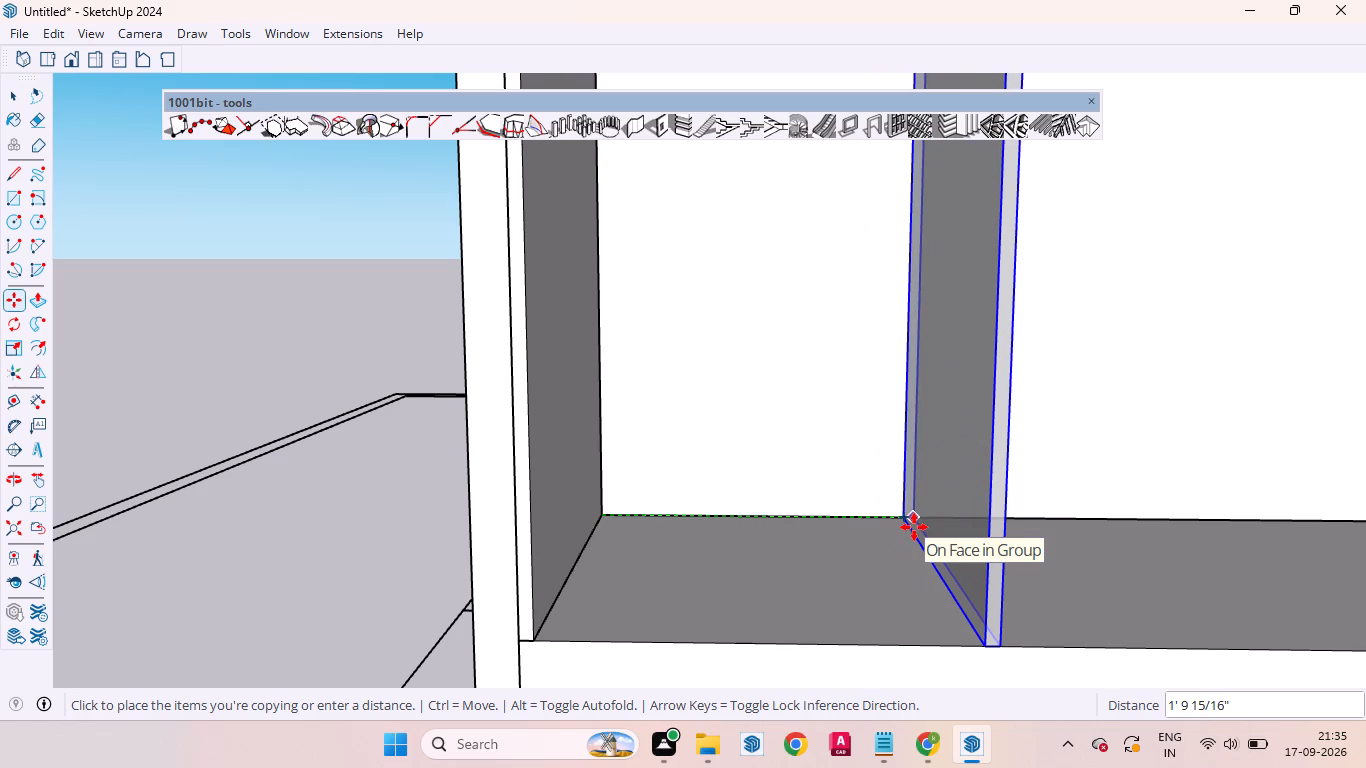
{"action": "key", "text": "4"}
{"action": "key", "text": "apostrophe"}
{"action": "key", "text": "Return"}
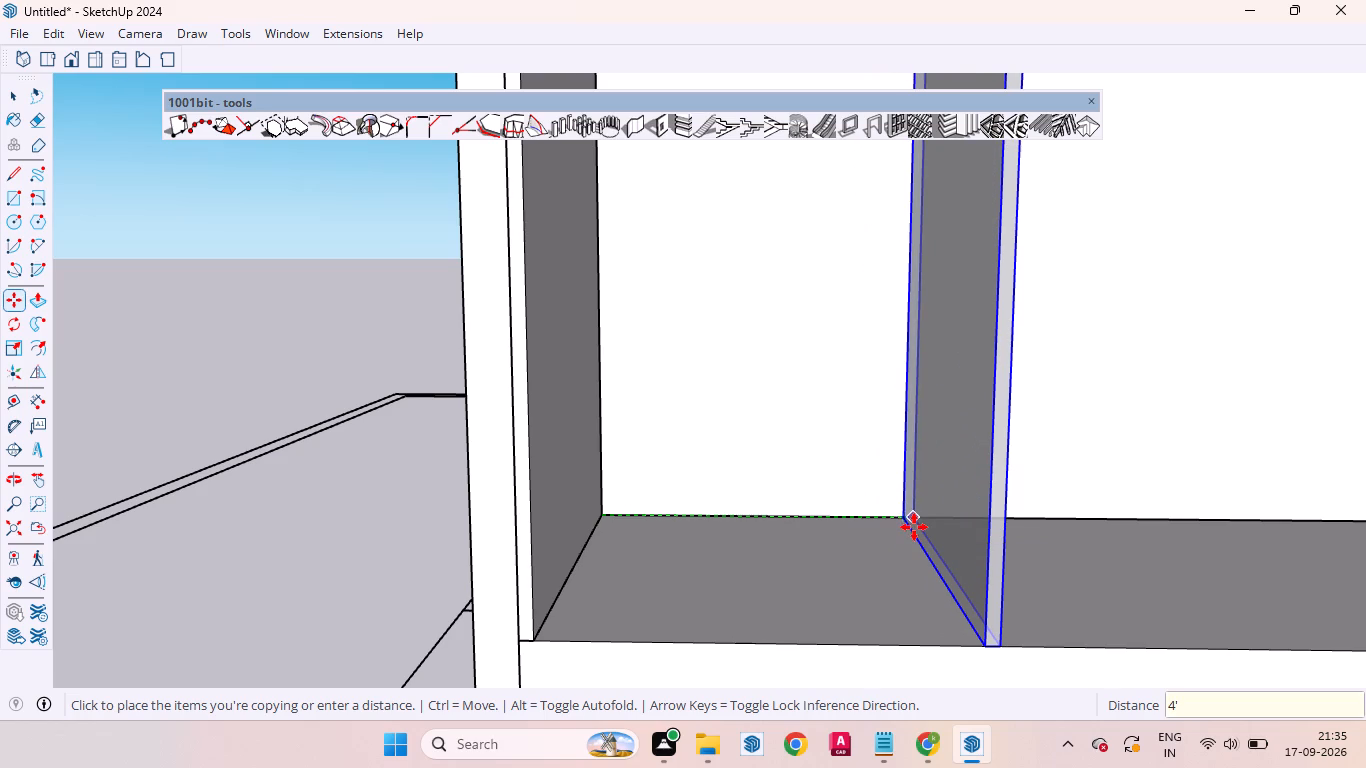
{"action": "scroll", "coordinate": [764, 518], "scroll_direction": "down", "scroll_amount": 20}
{"action": "scroll", "coordinate": [764, 518], "scroll_direction": "down", "scroll_amount": 4}
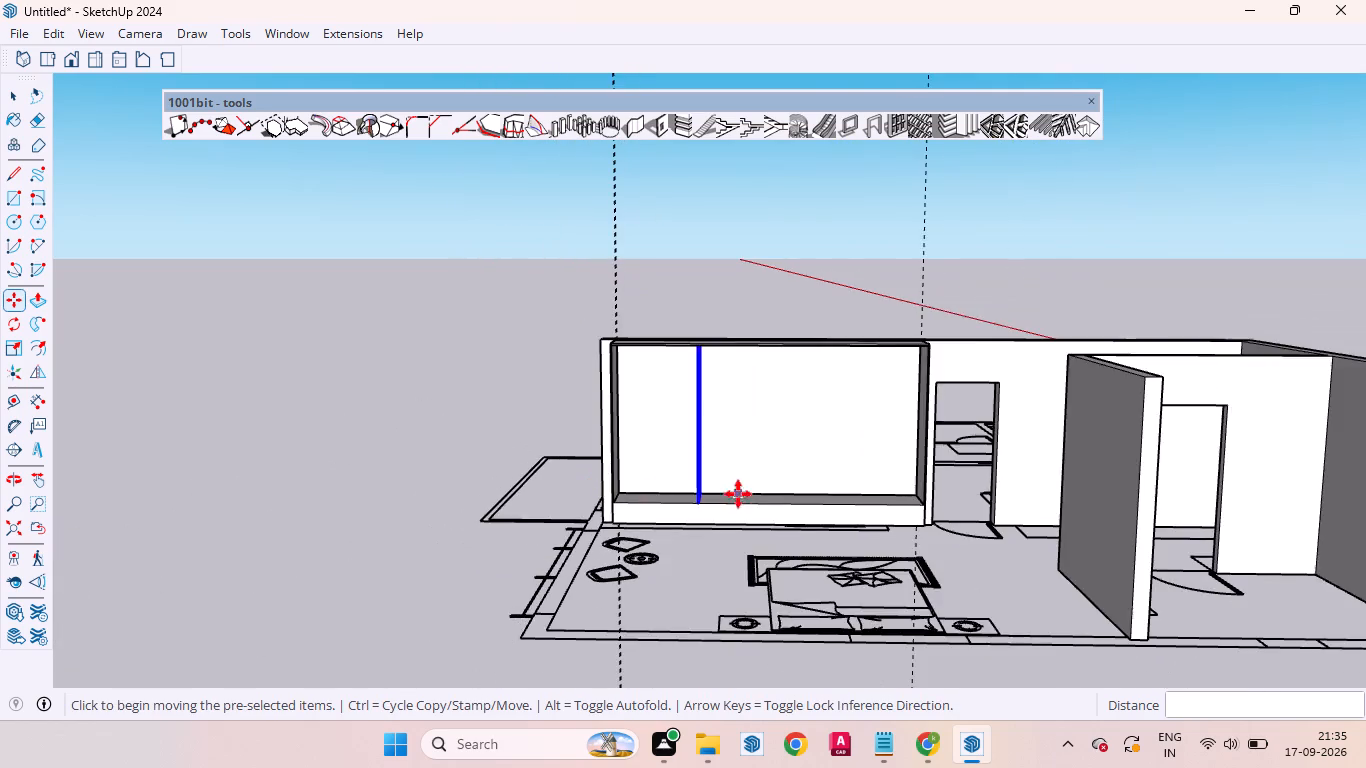
{"action": "scroll", "coordinate": [738, 494], "scroll_direction": "up", "scroll_amount": 12}
{"action": "scroll", "coordinate": [648, 464], "scroll_direction": "up", "scroll_amount": 9}
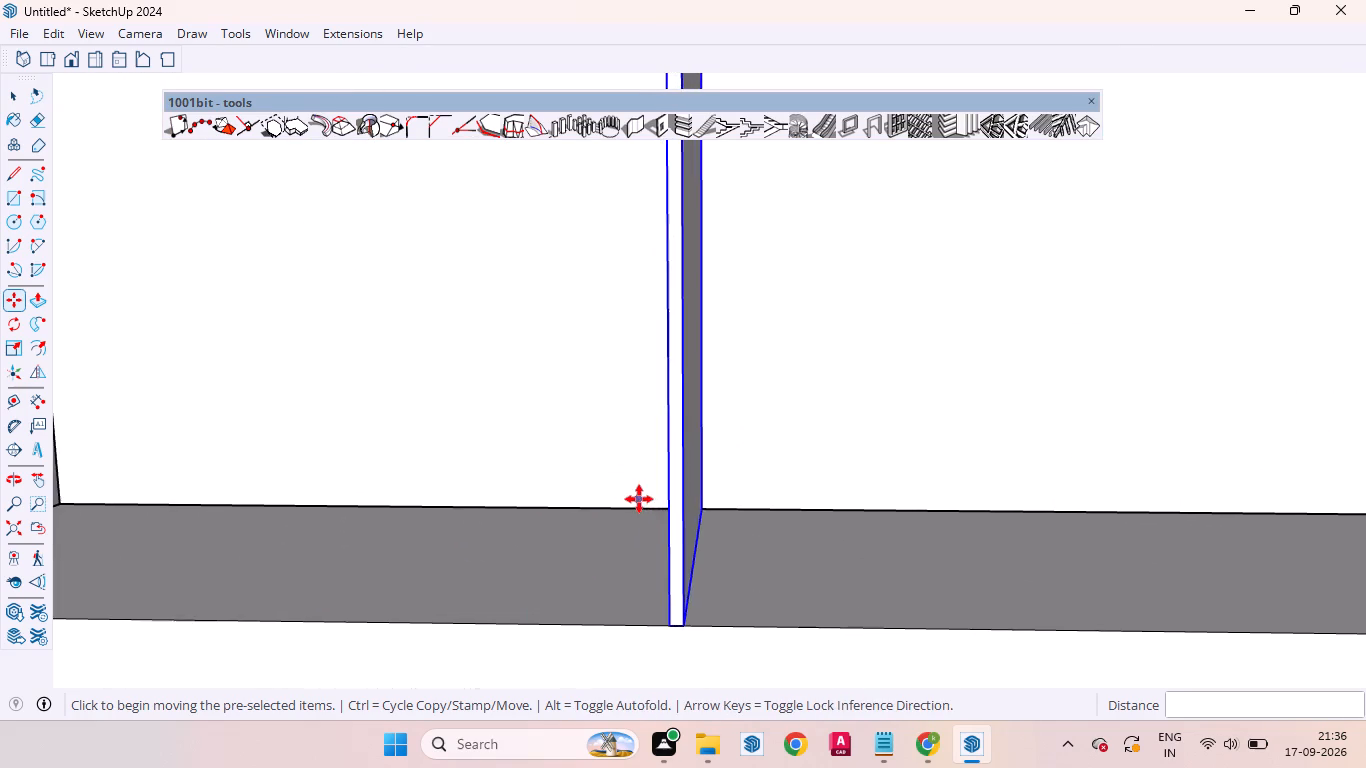
Move the copied divider panel 1' back toward the side panel farthest from the door opening.
{"action": "middle_click_drag", "start_coordinate": [639, 499], "coordinate": [714, 528]}
{"action": "scroll", "coordinate": [639, 499], "scroll_direction": "up", "scroll_amount": 1}
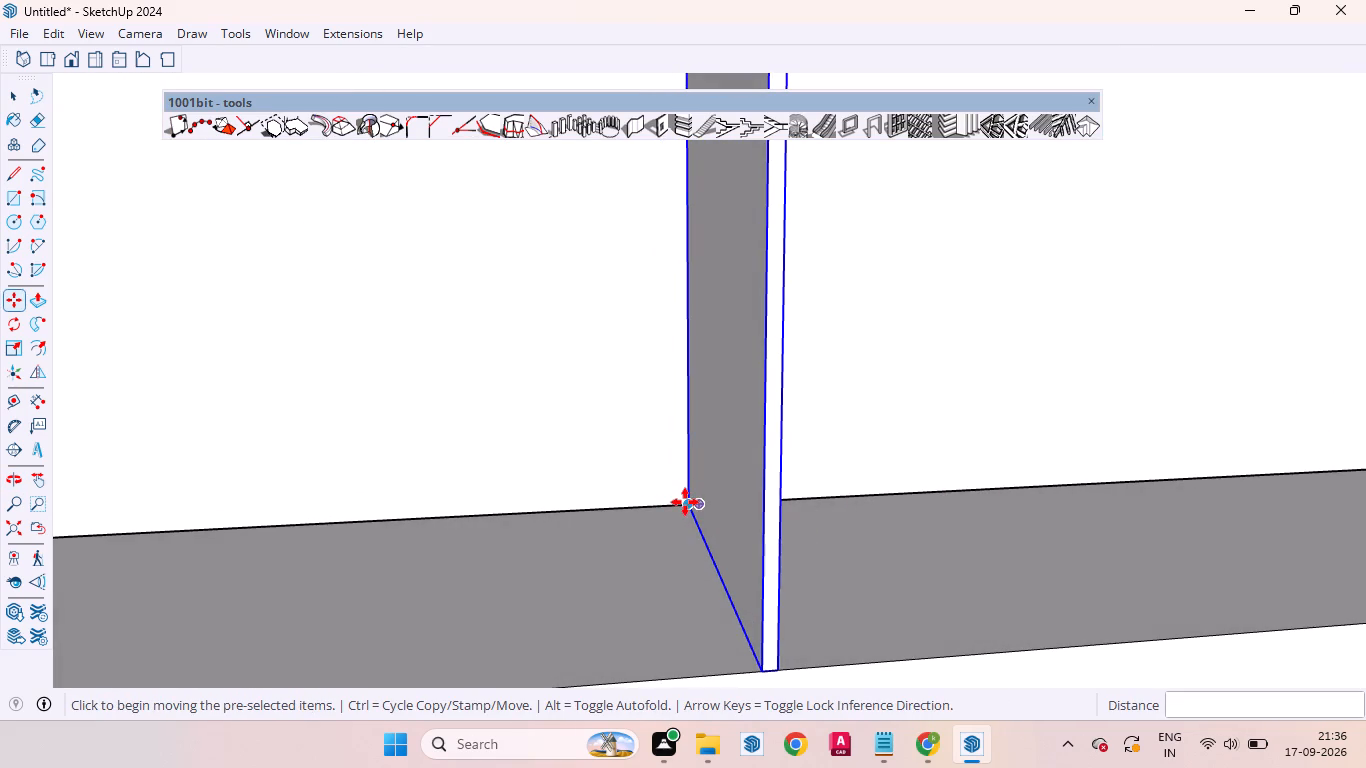
{"action": "left_click", "coordinate": [685, 502]}
{"action": "type", "text": "1'"}
{"action": "key", "text": "Return"}
{"action": "scroll", "coordinate": [644, 489], "scroll_direction": "down", "scroll_amount": 4}
{"action": "scroll", "coordinate": [645, 488], "scroll_direction": "up", "scroll_amount": 1}
{"action": "scroll", "coordinate": [645, 488], "scroll_direction": "down", "scroll_amount": 6}
{"action": "scroll", "coordinate": [652, 479], "scroll_direction": "up", "scroll_amount": 1}
{"action": "scroll", "coordinate": [652, 479], "scroll_direction": "down", "scroll_amount": 5}
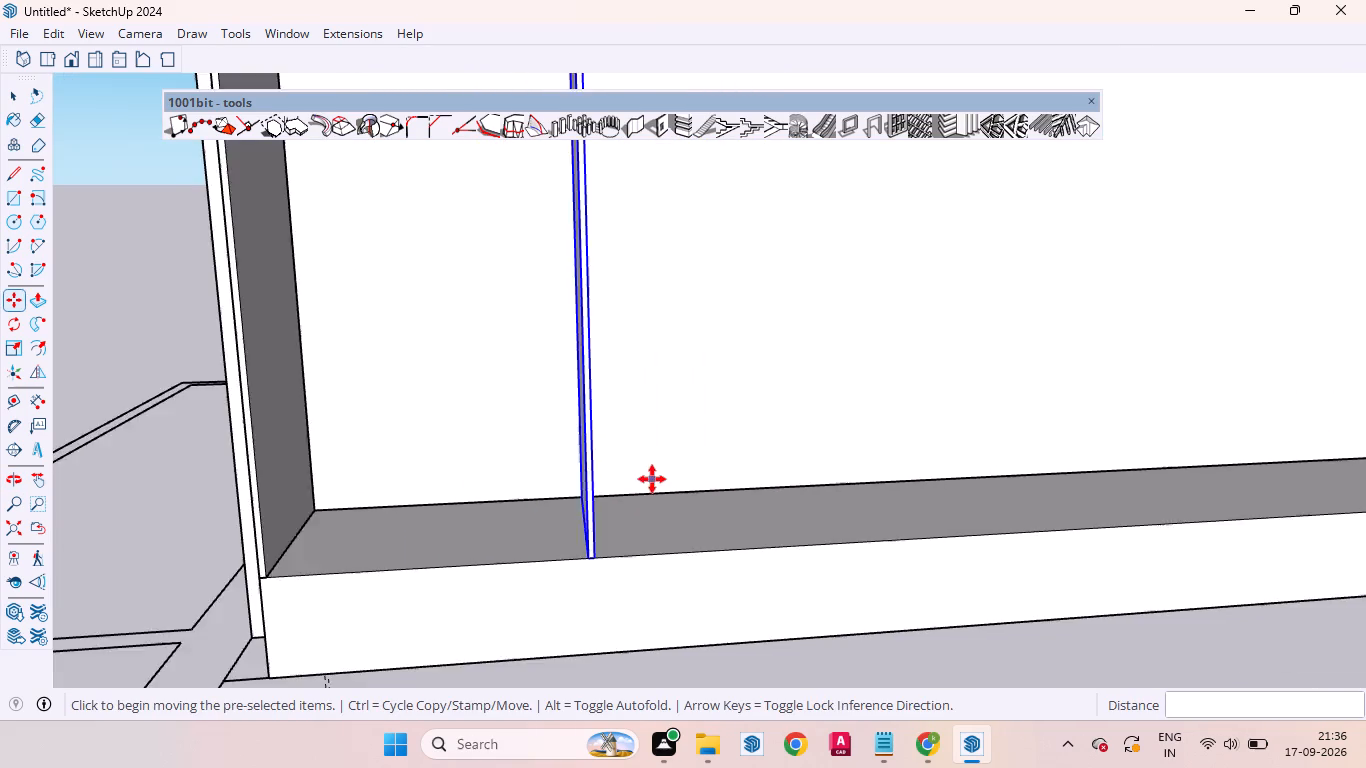
{"action": "scroll", "coordinate": [652, 479], "scroll_direction": "down", "scroll_amount": 7}
{"action": "scroll", "coordinate": [659, 493], "scroll_direction": "up", "scroll_amount": 2}
{"action": "scroll", "coordinate": [659, 493], "scroll_direction": "down", "scroll_amount": 1}
{"action": "scroll", "coordinate": [659, 493], "scroll_direction": "up", "scroll_amount": 3}
{"action": "scroll", "coordinate": [530, 503], "scroll_direction": "up", "scroll_amount": 3}
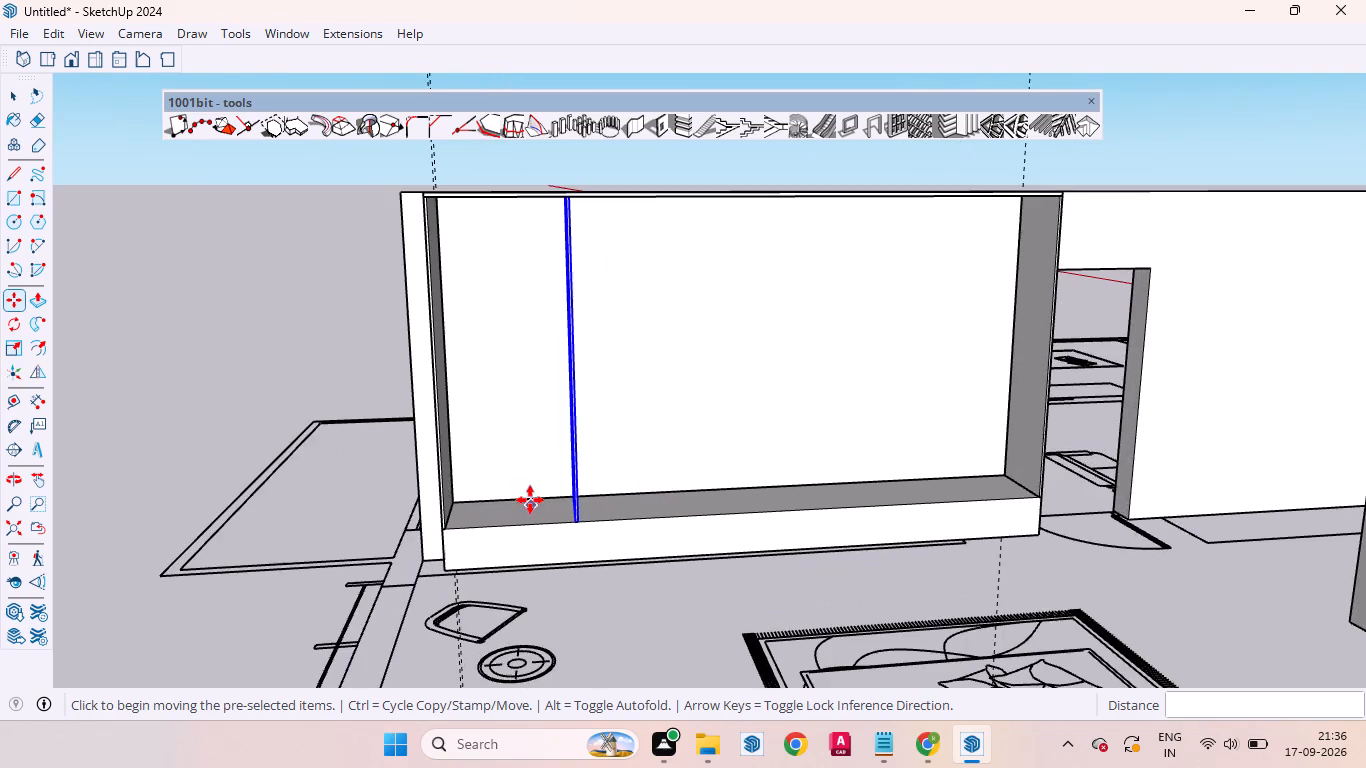
Move the divider another 6" toward the side panel farthest from the door opening, and clear the selection.
{"action": "scroll", "coordinate": [530, 500], "scroll_direction": "up", "scroll_amount": 9}
{"action": "scroll", "coordinate": [545, 470], "scroll_direction": "down", "scroll_amount": 1}
{"action": "scroll", "coordinate": [546, 470], "scroll_direction": "up", "scroll_amount": 1}
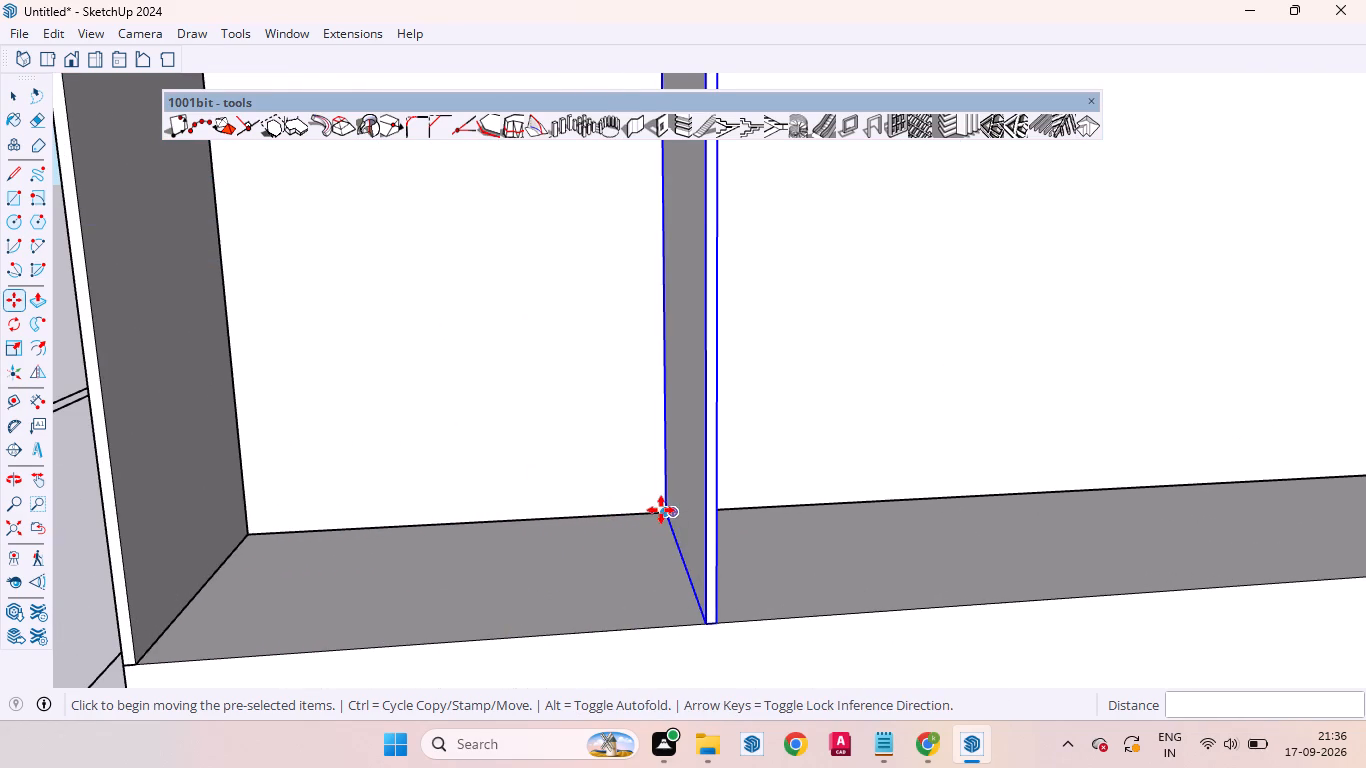
{"action": "left_click", "coordinate": [661, 510]}
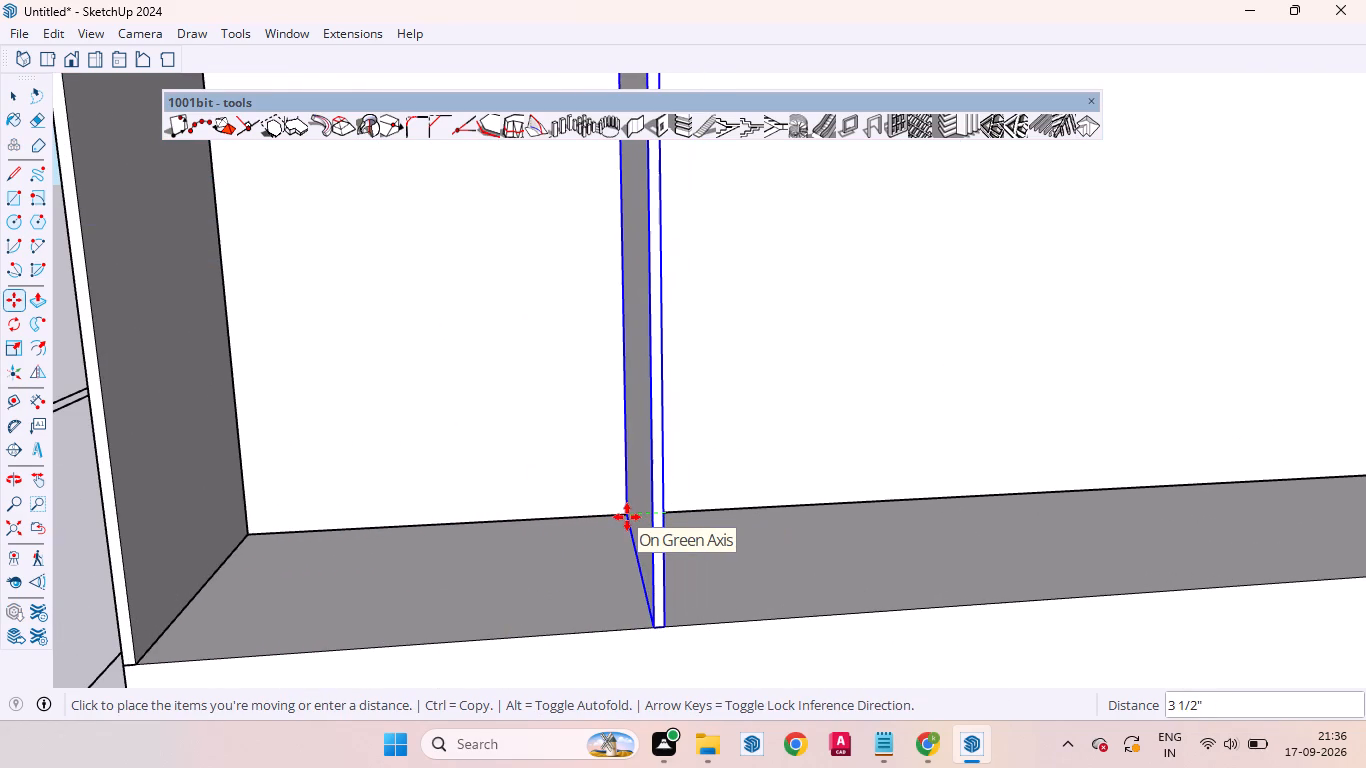
{"action": "key", "text": "6"}
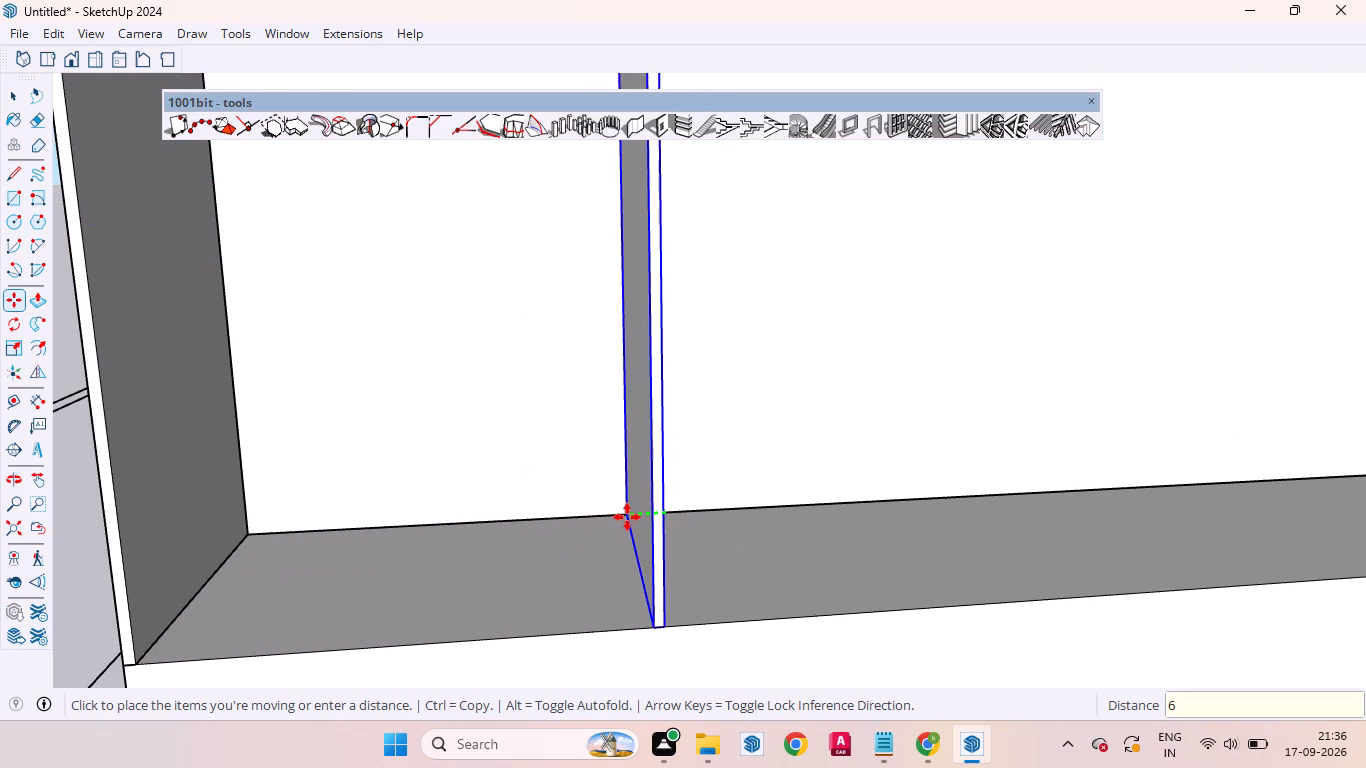
{"action": "key", "text": "shift+quotedbl"}
{"action": "key", "text": "Return"}
{"action": "scroll", "coordinate": [532, 476], "scroll_direction": "down", "scroll_amount": 9}
{"action": "scroll", "coordinate": [537, 456], "scroll_direction": "up", "scroll_amount": 1}
{"action": "scroll", "coordinate": [537, 456], "scroll_direction": "down", "scroll_amount": 9}
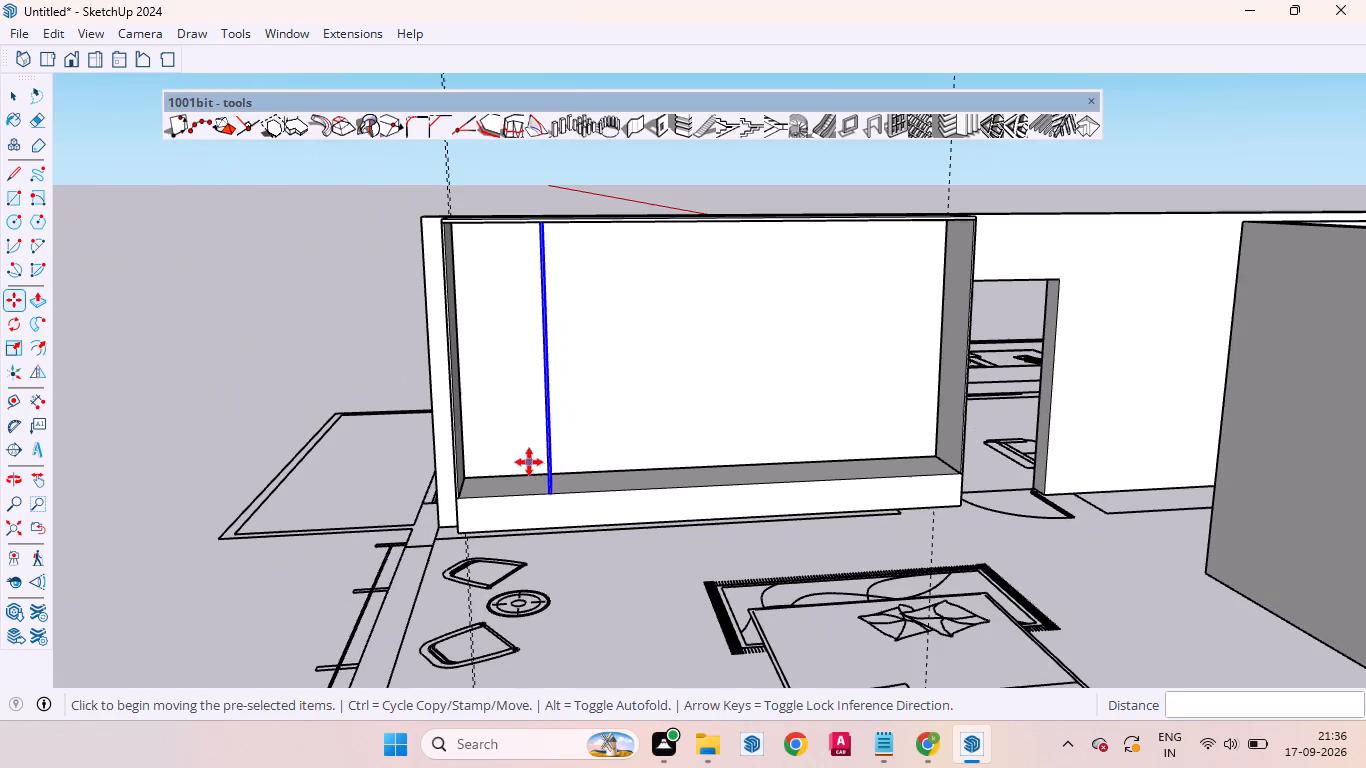
{"action": "key", "text": "space"}
{"action": "left_click", "coordinate": [395, 509]}
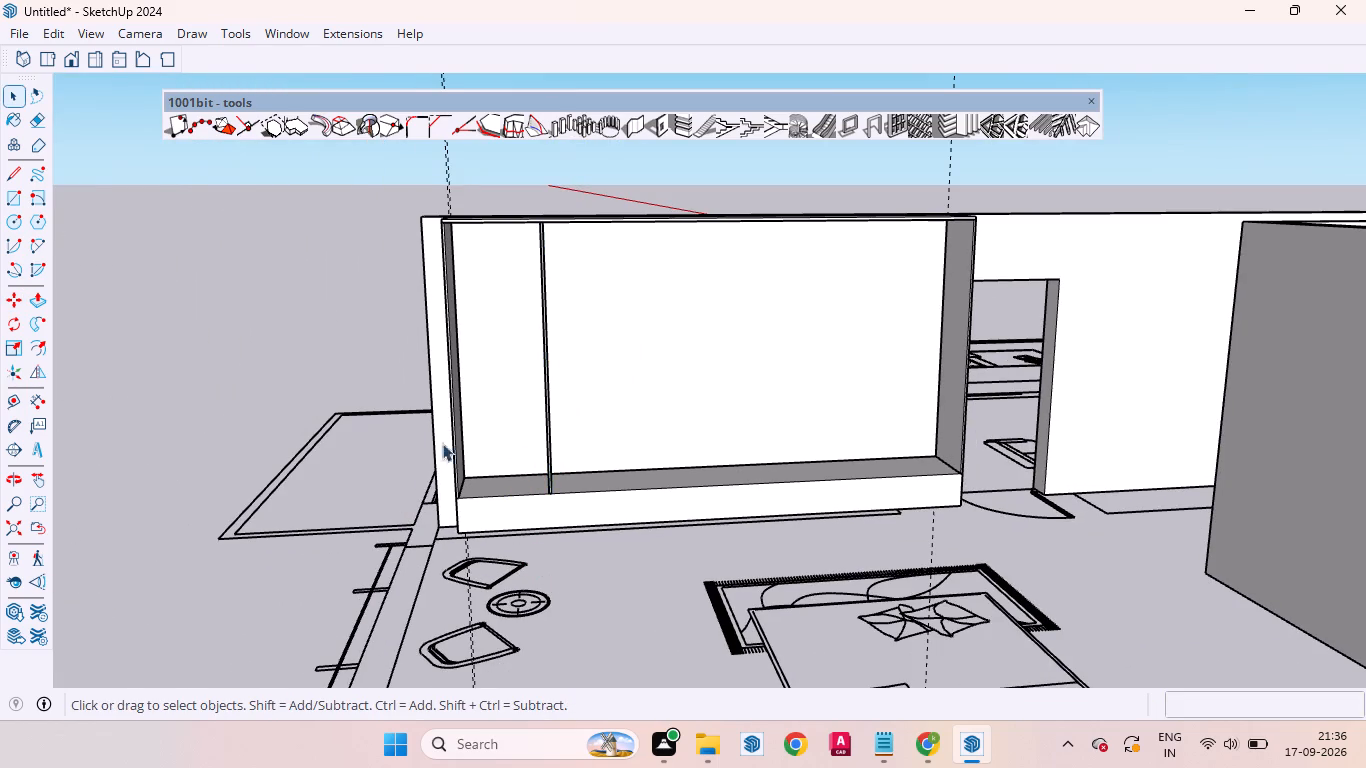
Examine the divider's joint with the top panel and the unit's overall front proportions.
{"action": "scroll", "coordinate": [530, 343], "scroll_direction": "up", "scroll_amount": 5}
{"action": "scroll", "coordinate": [530, 324], "scroll_direction": "down", "scroll_amount": 7}
{"action": "scroll", "coordinate": [527, 214], "scroll_direction": "up", "scroll_amount": 5}
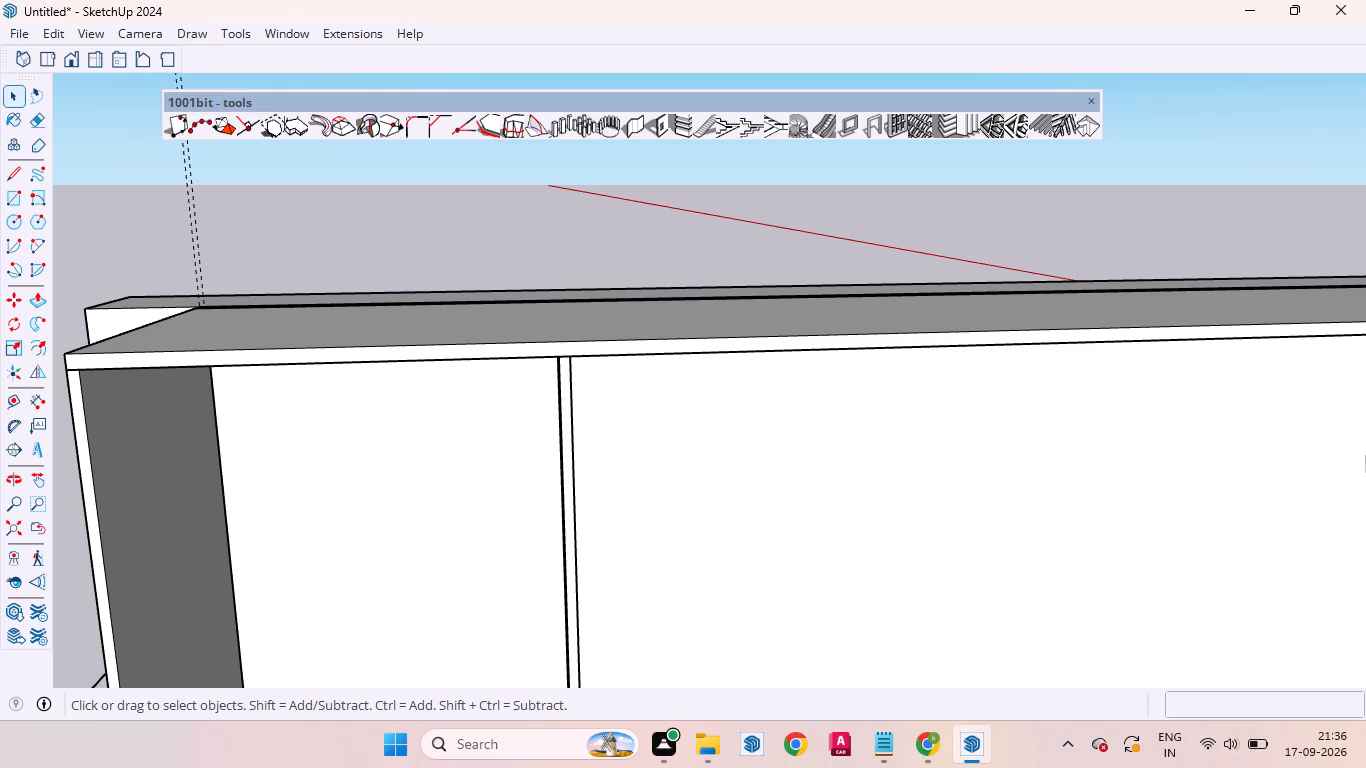
{"action": "scroll", "coordinate": [466, 605], "scroll_direction": "down", "scroll_amount": 6}
{"action": "scroll", "coordinate": [880, 452], "scroll_direction": "down", "scroll_amount": 3}
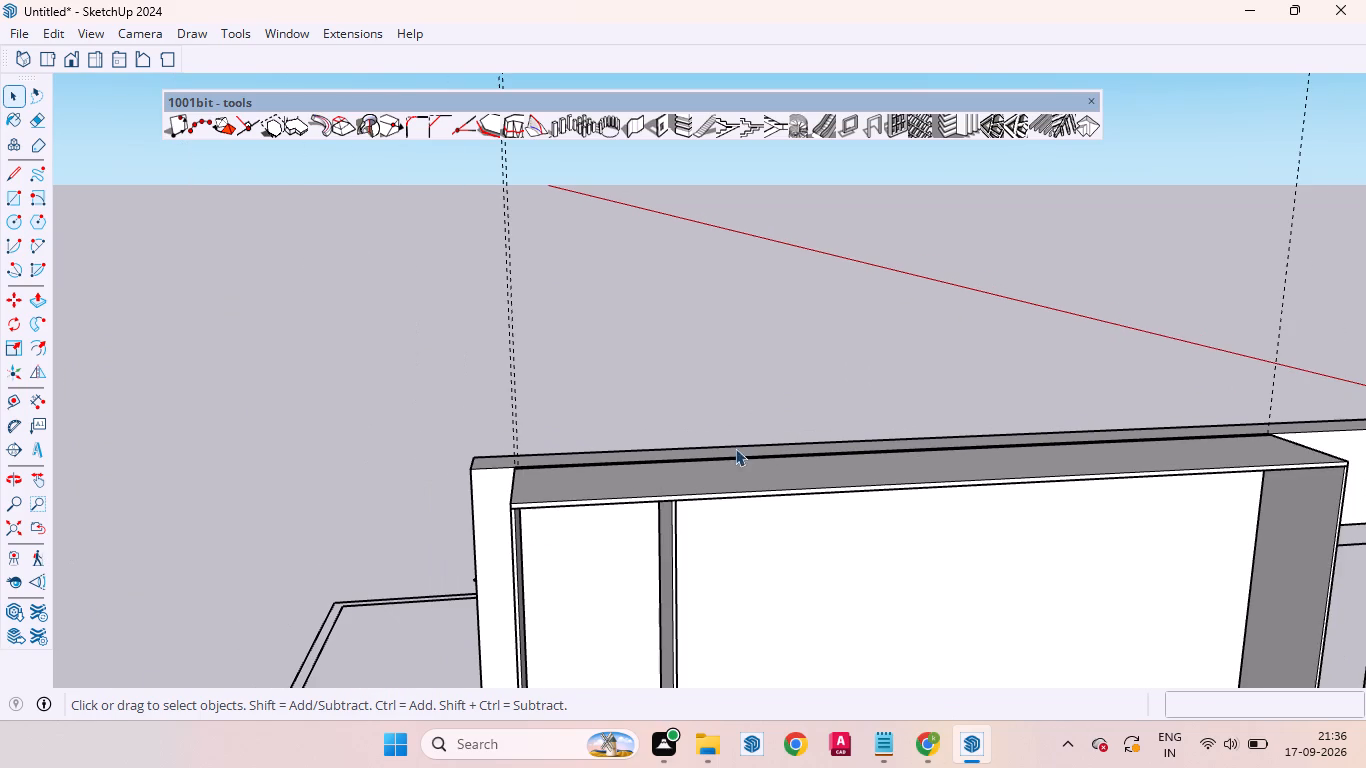
{"action": "scroll", "coordinate": [724, 407], "scroll_direction": "down", "scroll_amount": 5}
{"action": "middle_click_drag", "start_coordinate": [782, 516], "coordinate": [767, 439]}
{"action": "scroll", "coordinate": [761, 500], "scroll_direction": "up", "scroll_amount": 1}
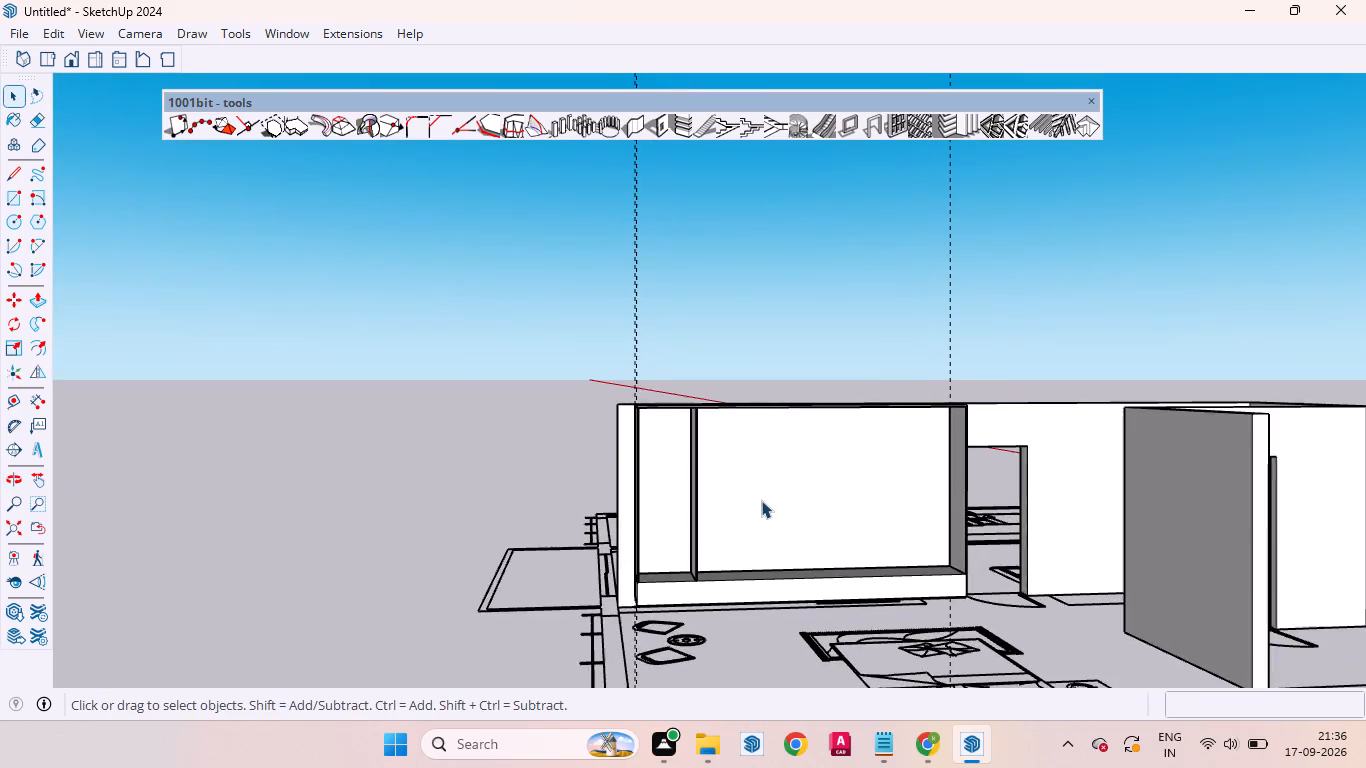
{"action": "scroll", "coordinate": [761, 500], "scroll_direction": "up", "scroll_amount": 1}
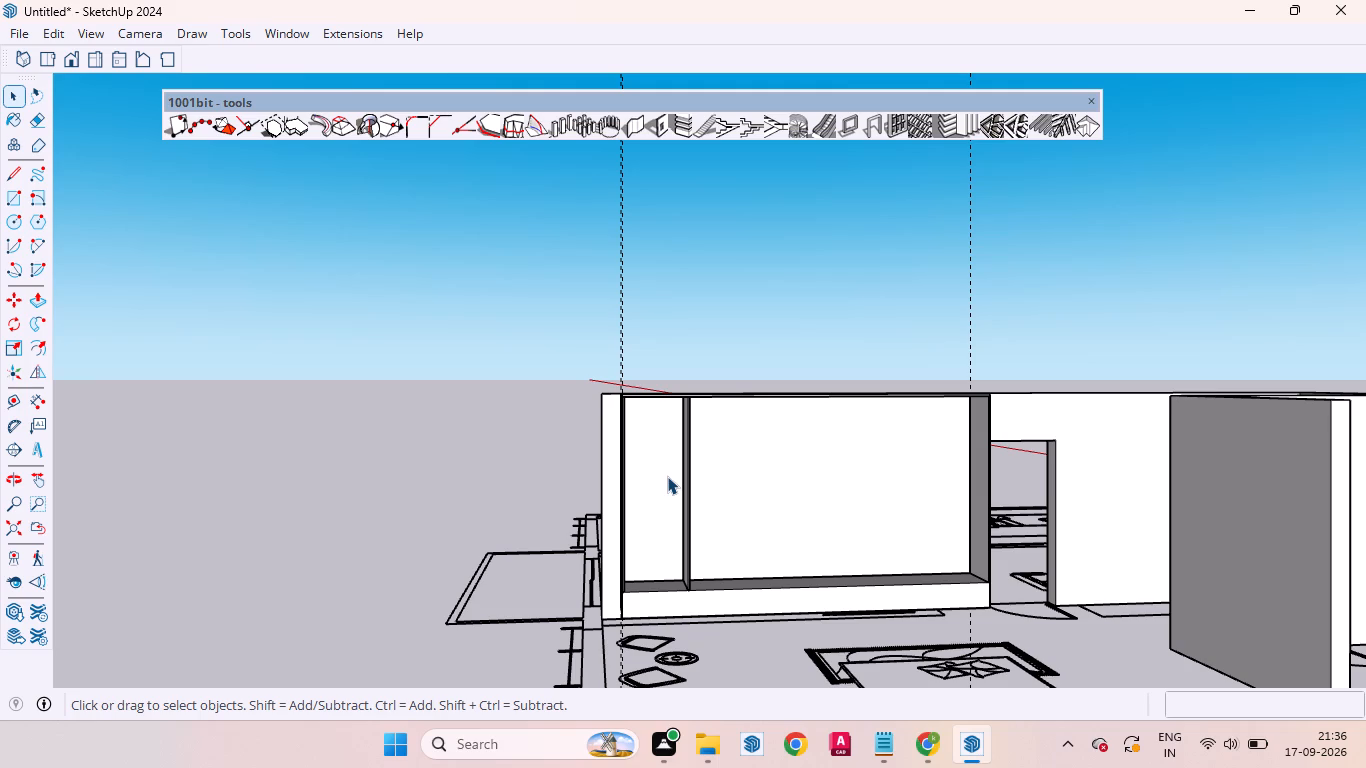
{"action": "scroll", "coordinate": [723, 453], "scroll_direction": "down", "scroll_amount": 4}
{"action": "scroll", "coordinate": [867, 486], "scroll_direction": "up", "scroll_amount": 10}
{"action": "scroll", "coordinate": [791, 437], "scroll_direction": "down", "scroll_amount": 6}
Copy the side panel next to the door opening 1'6" inward along the low box's back edge as a second divider.
{"action": "middle_click_drag", "start_coordinate": [819, 488], "coordinate": [832, 607]}
{"action": "scroll", "coordinate": [855, 534], "scroll_direction": "up", "scroll_amount": 3}
{"action": "scroll", "coordinate": [858, 526], "scroll_direction": "down", "scroll_amount": 1}
{"action": "scroll", "coordinate": [859, 523], "scroll_direction": "up", "scroll_amount": 6}
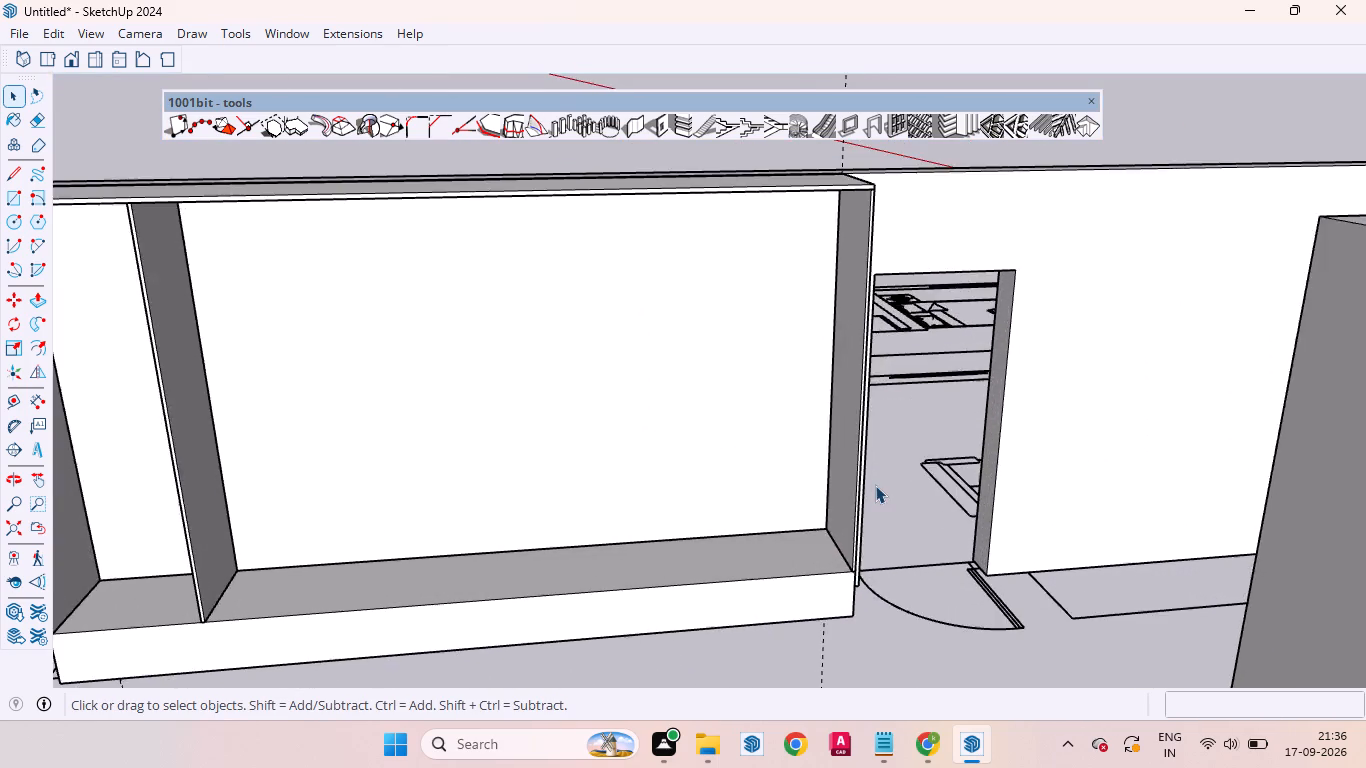
{"action": "scroll", "coordinate": [875, 485], "scroll_direction": "up", "scroll_amount": 3}
{"action": "left_click", "coordinate": [831, 502]}
{"action": "scroll", "coordinate": [761, 429], "scroll_direction": "down", "scroll_amount": 5}
{"action": "scroll", "coordinate": [772, 521], "scroll_direction": "up", "scroll_amount": 13}
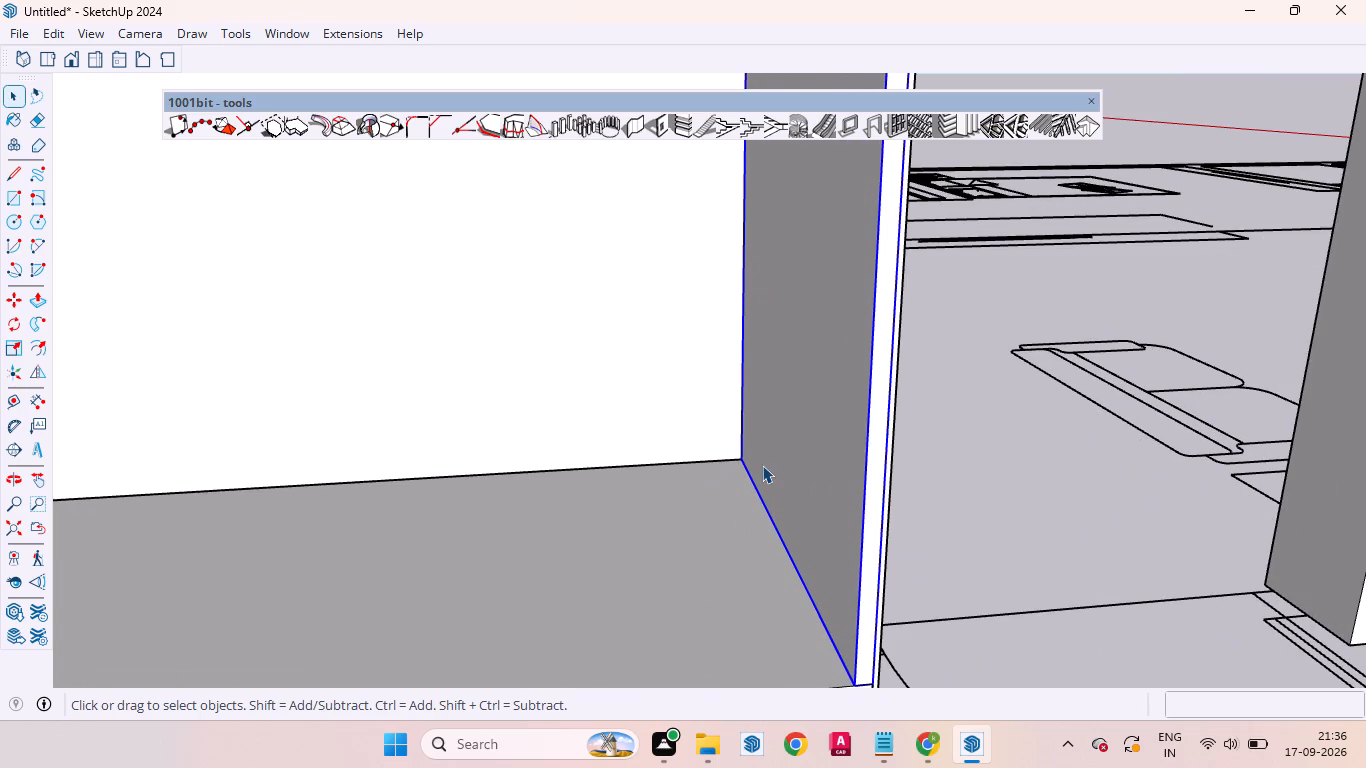
{"action": "key", "text": "m"}
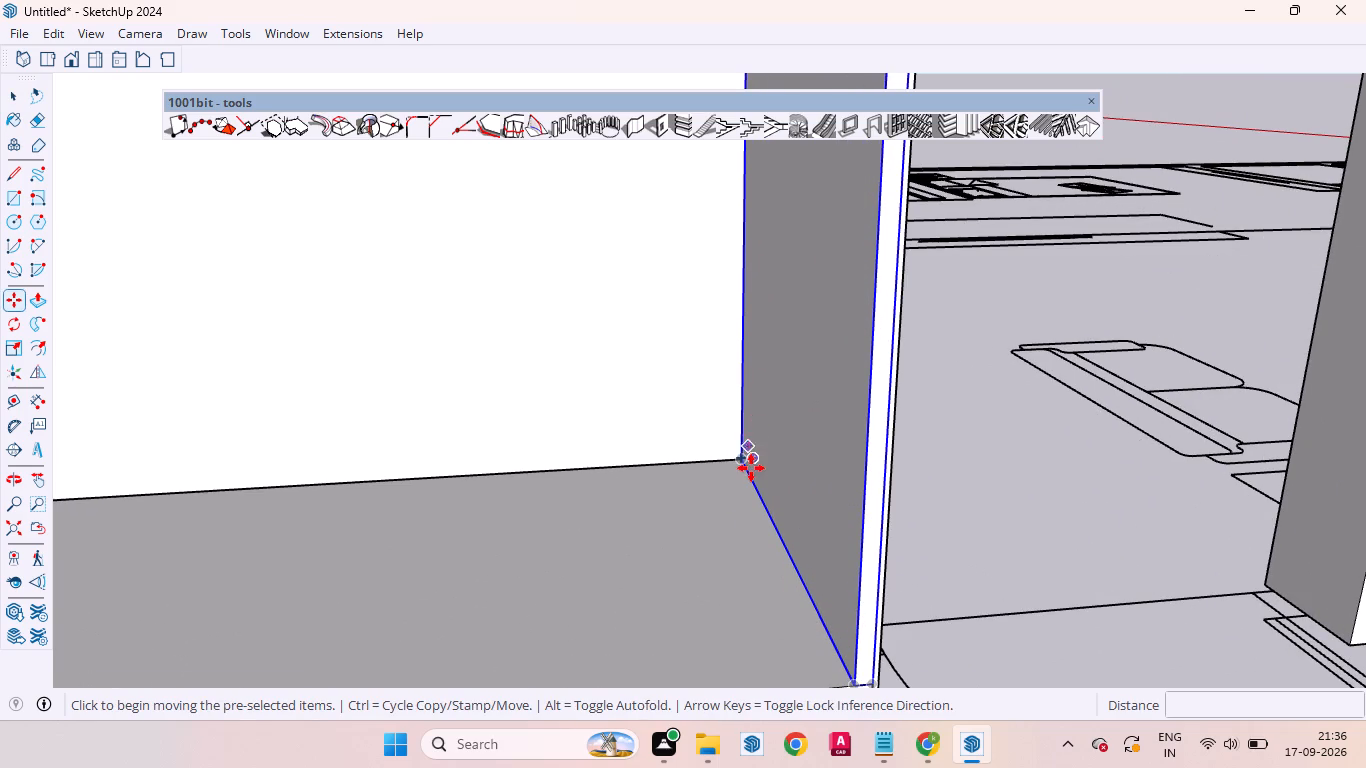
{"action": "left_click", "coordinate": [741, 461]}
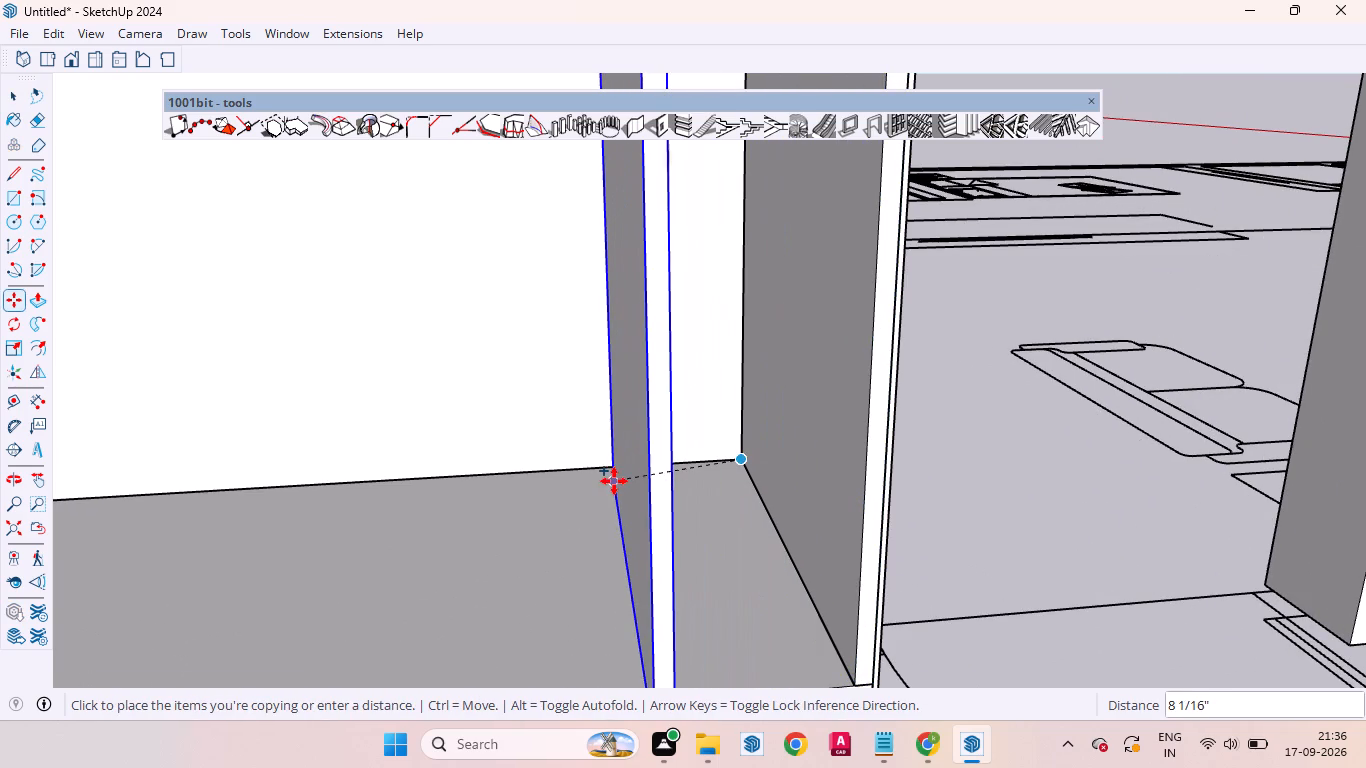
{"action": "key", "text": "1"}
{"action": "type", "text": "'6\""}
{"action": "key", "text": "Return"}
{"action": "scroll", "coordinate": [1184, 395], "scroll_direction": "down", "scroll_amount": 7}
{"action": "scroll", "coordinate": [913, 344], "scroll_direction": "down", "scroll_amount": 4}
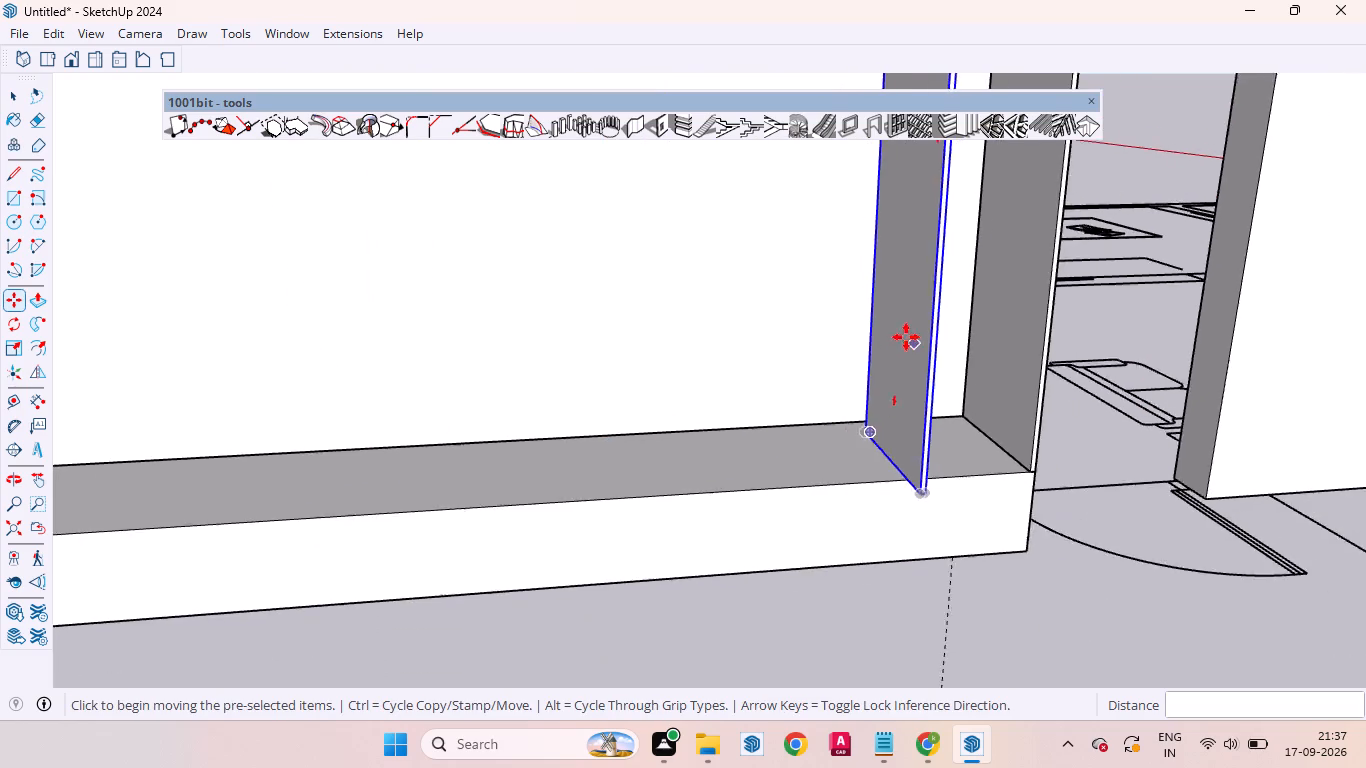
{"action": "scroll", "coordinate": [906, 337], "scroll_direction": "down", "scroll_amount": 14}
{"action": "scroll", "coordinate": [910, 324], "scroll_direction": "up", "scroll_amount": 6}
{"action": "middle_click_drag", "start_coordinate": [936, 390], "coordinate": [794, 426]}
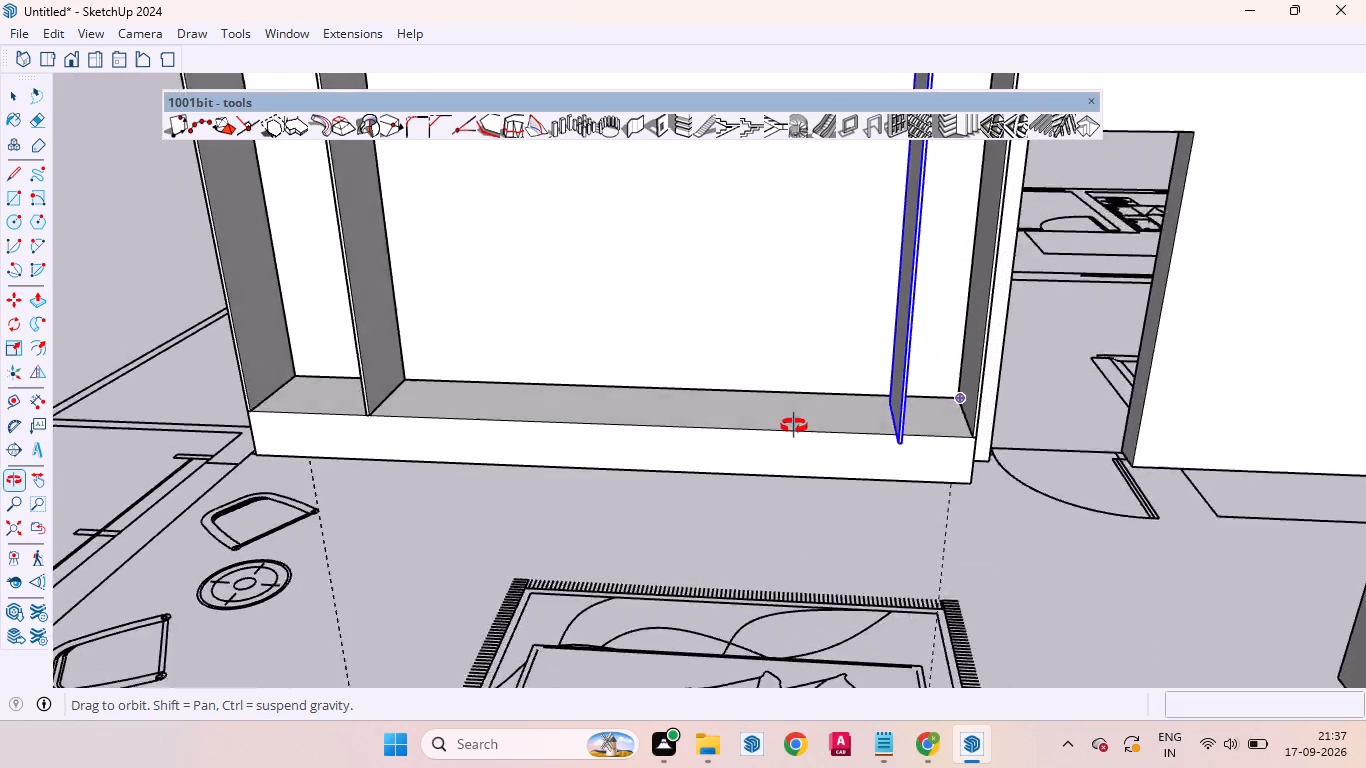
{"action": "middle_click_drag", "start_coordinate": [794, 426], "coordinate": [1142, 408]}
{"action": "scroll", "coordinate": [872, 398], "scroll_direction": "up", "scroll_amount": 7}
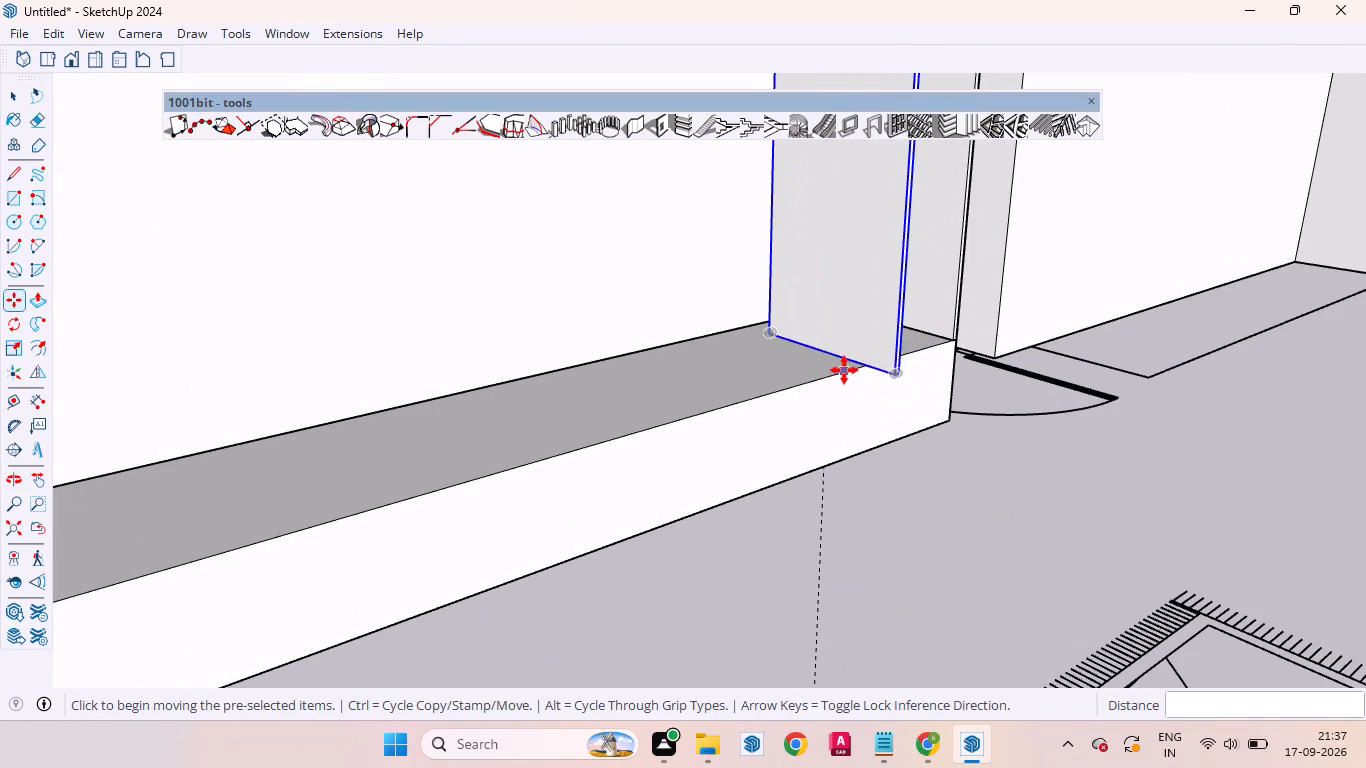
Undo the last divider copy and again copy the side panel next to the door opening 1'6" inward along the low box's back edge.
{"action": "key", "text": "ctrl+z"}
{"action": "scroll", "coordinate": [779, 370], "scroll_direction": "down", "scroll_amount": 6}
{"action": "scroll", "coordinate": [864, 268], "scroll_direction": "up", "scroll_amount": 6}
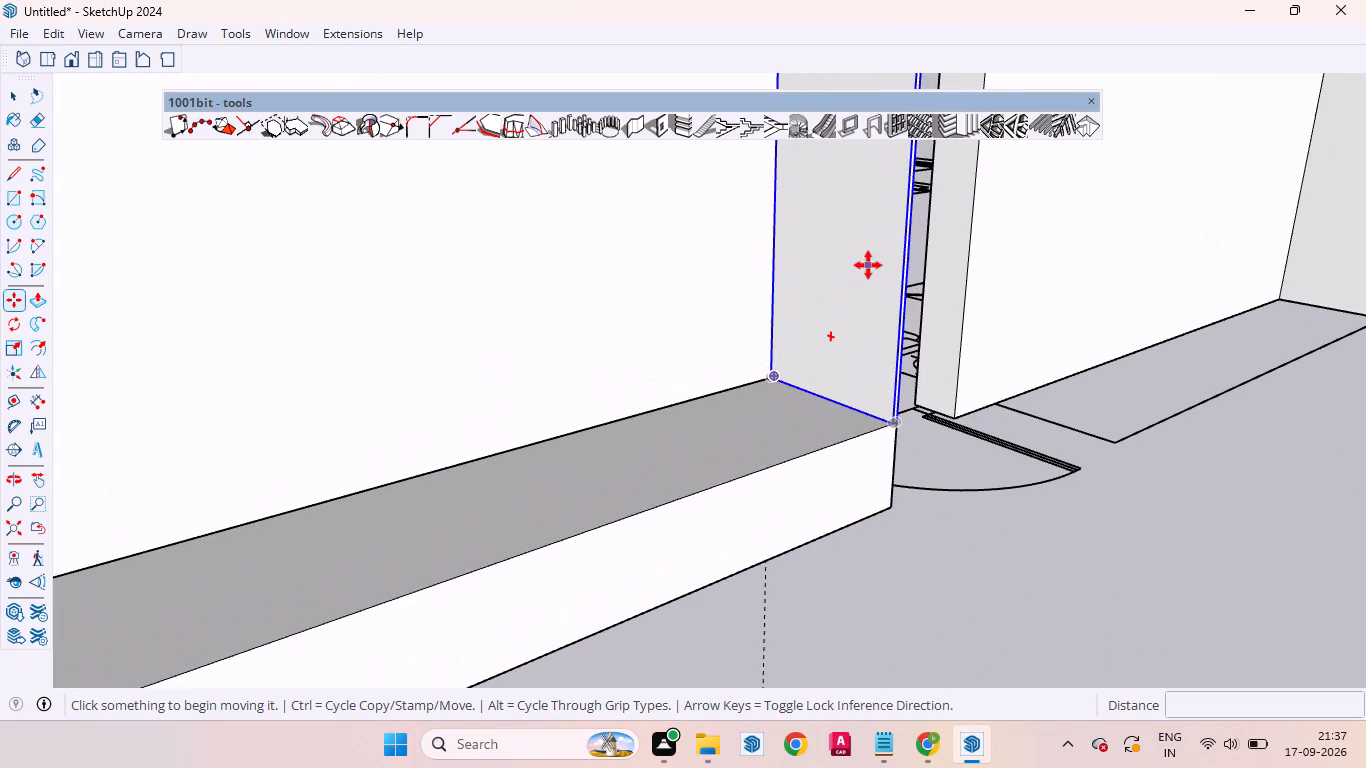
{"action": "left_click", "coordinate": [769, 373]}
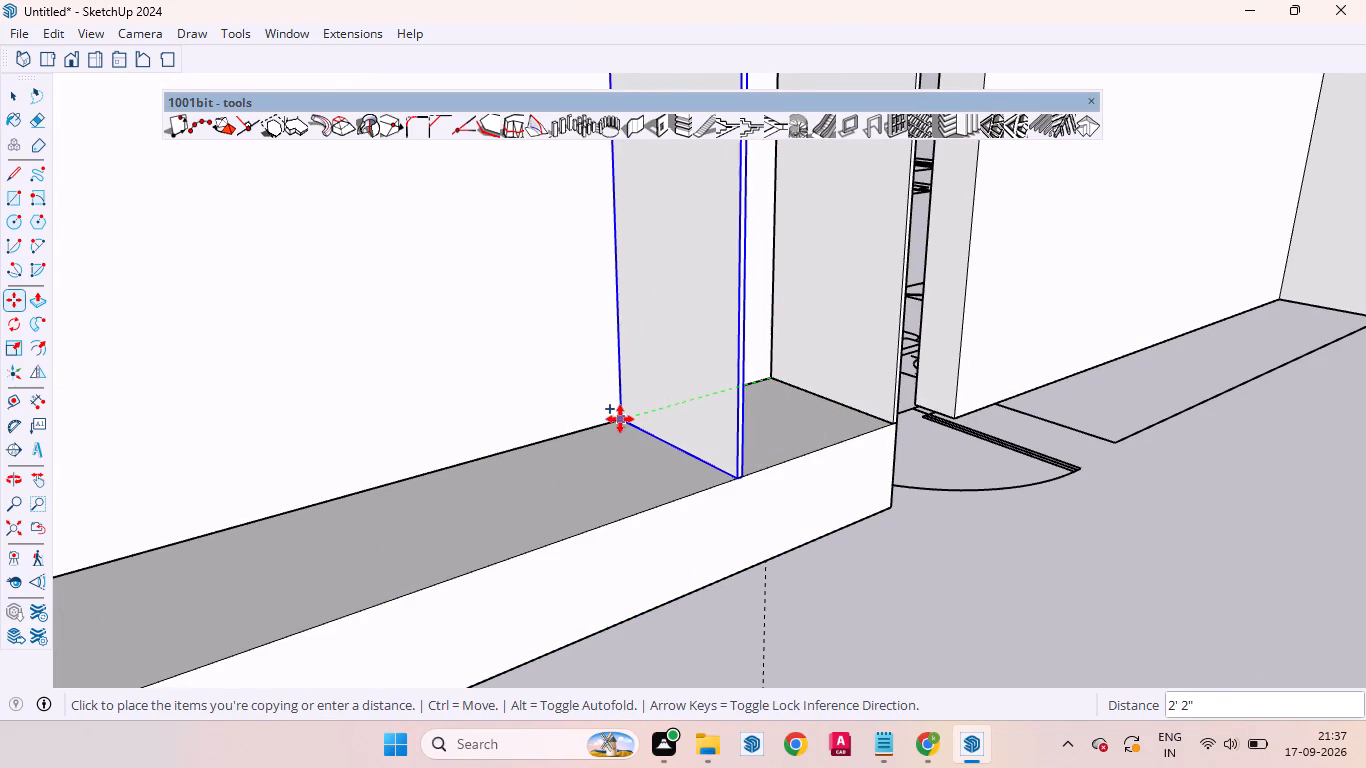
{"action": "key", "text": "1"}
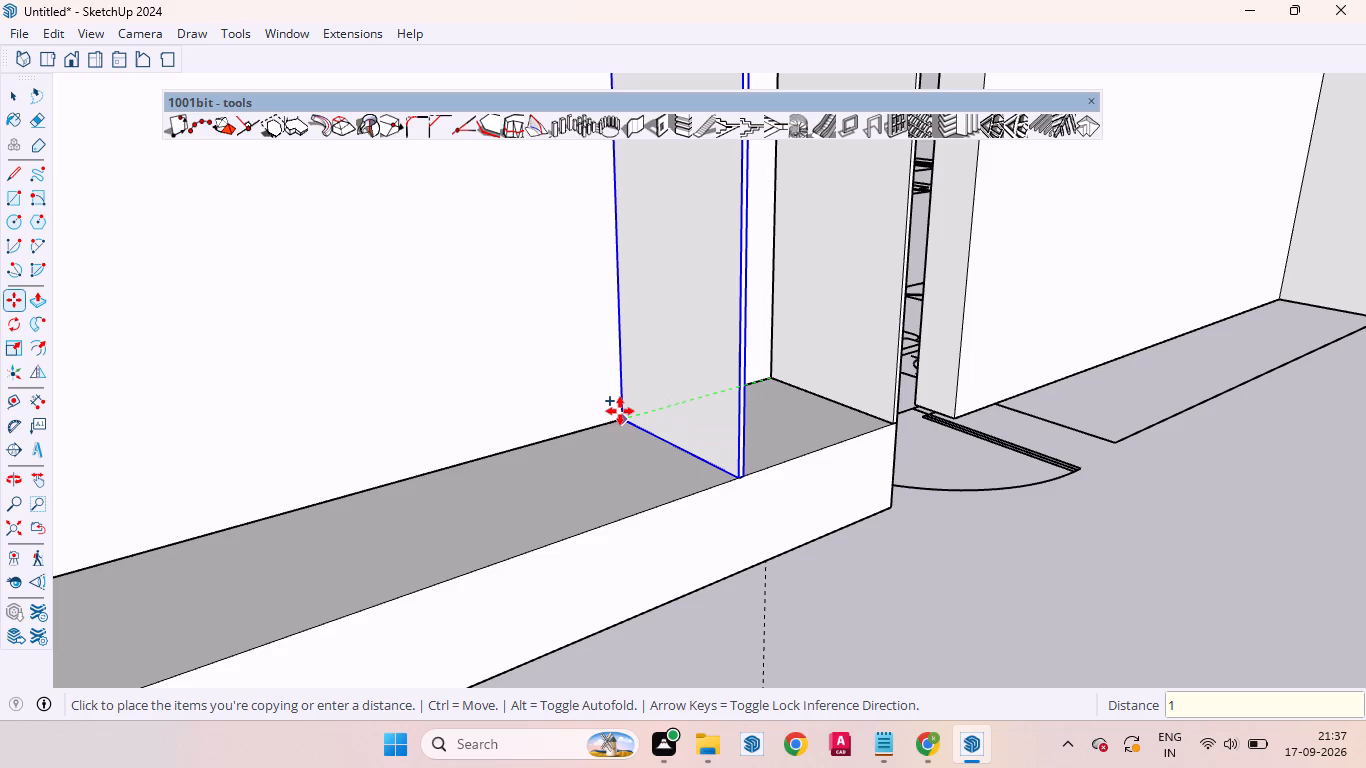
{"action": "key", "text": "apostrophe"}
{"action": "type", "text": "6\""}
{"action": "key", "text": "Return"}
{"action": "scroll", "coordinate": [1363, 475], "scroll_direction": "down", "scroll_amount": 5}
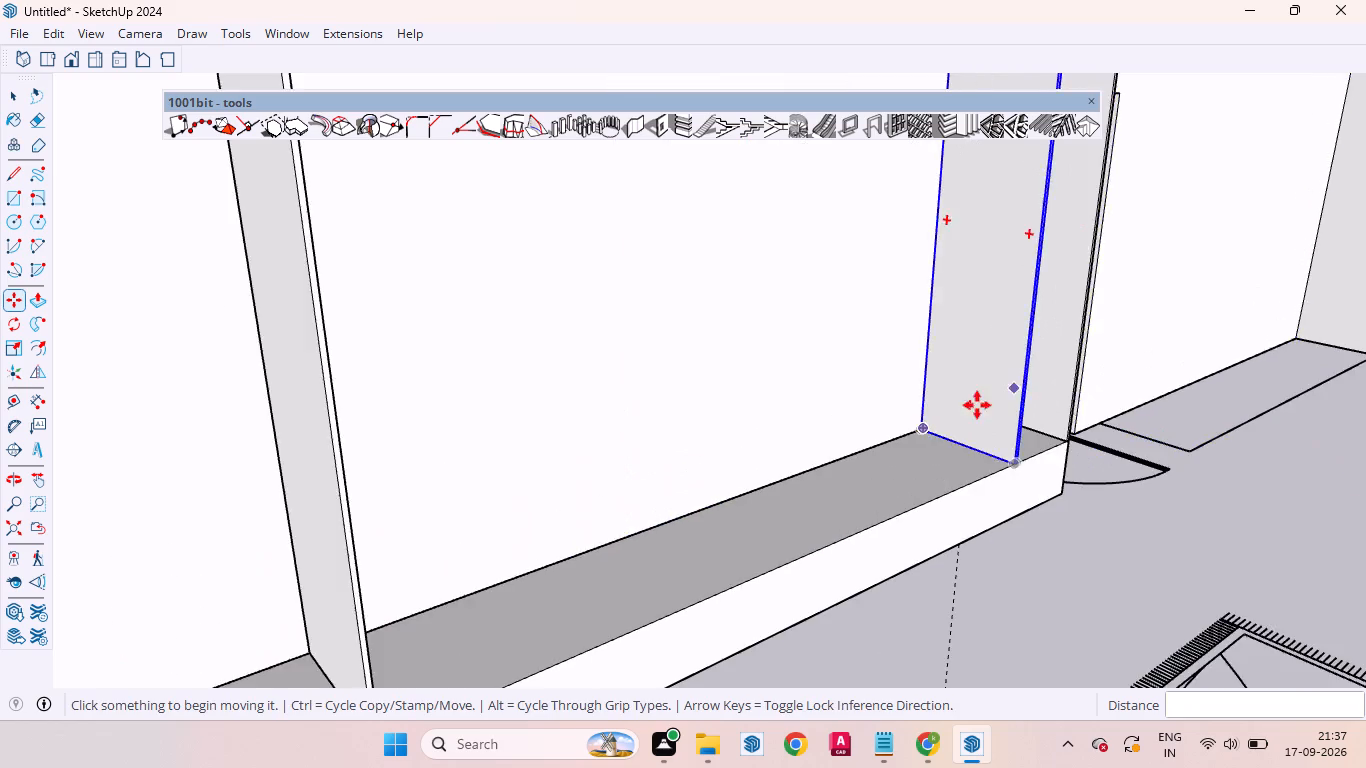
{"action": "scroll", "coordinate": [986, 402], "scroll_direction": "down", "scroll_amount": 4}
{"action": "middle_click_drag", "start_coordinate": [1076, 515], "coordinate": [761, 485]}
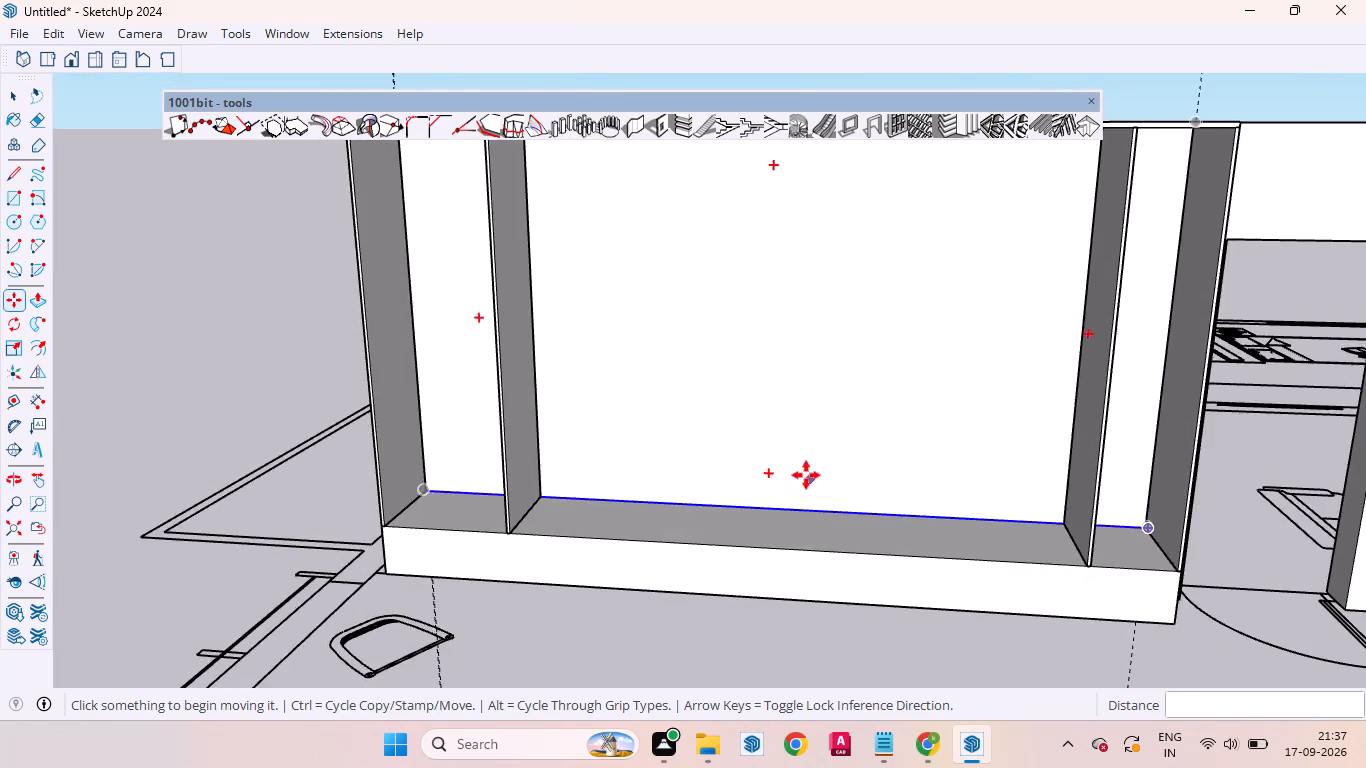
{"action": "scroll", "coordinate": [805, 473], "scroll_direction": "down", "scroll_amount": 7}
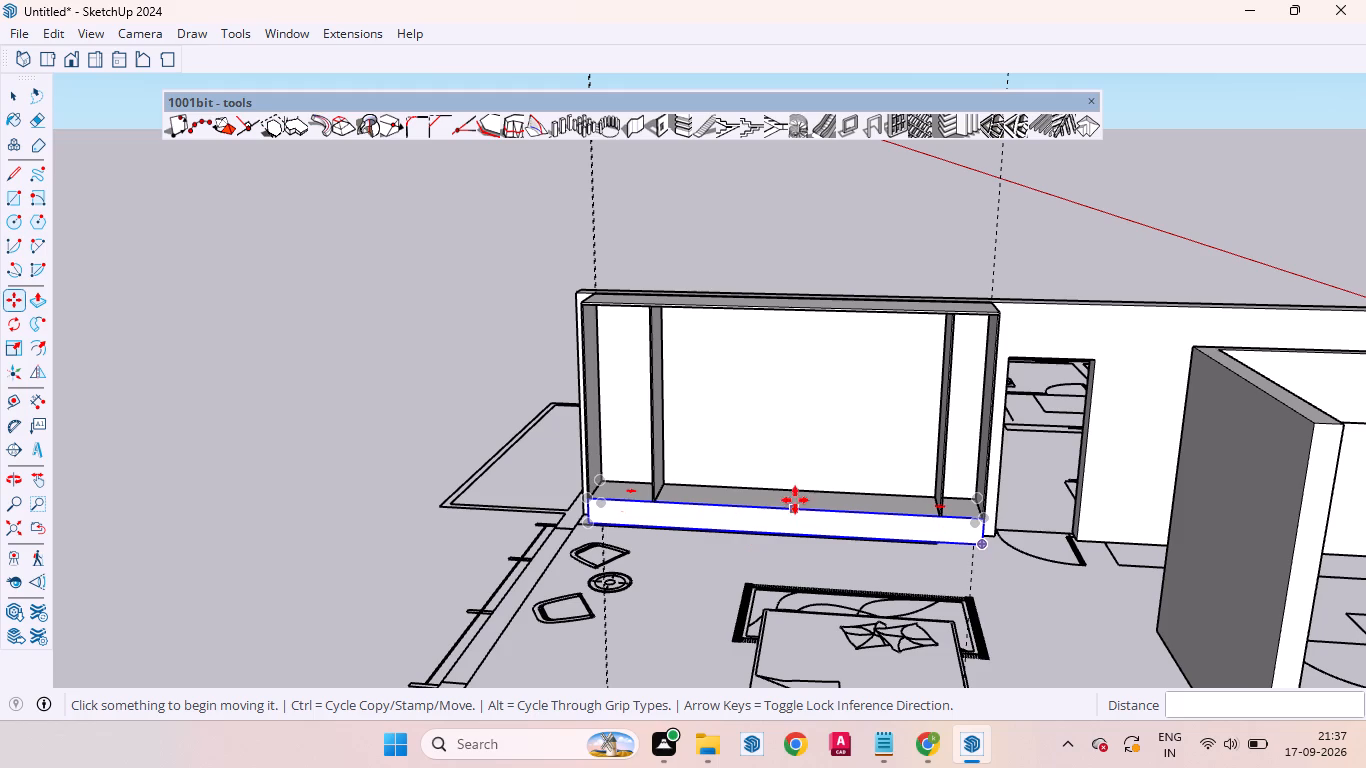
{"action": "key", "text": "space"}
Measure the gap between the side panel farthest from the door opening and its neighbouring divider.
{"action": "scroll", "coordinate": [634, 432], "scroll_direction": "up", "scroll_amount": 7}
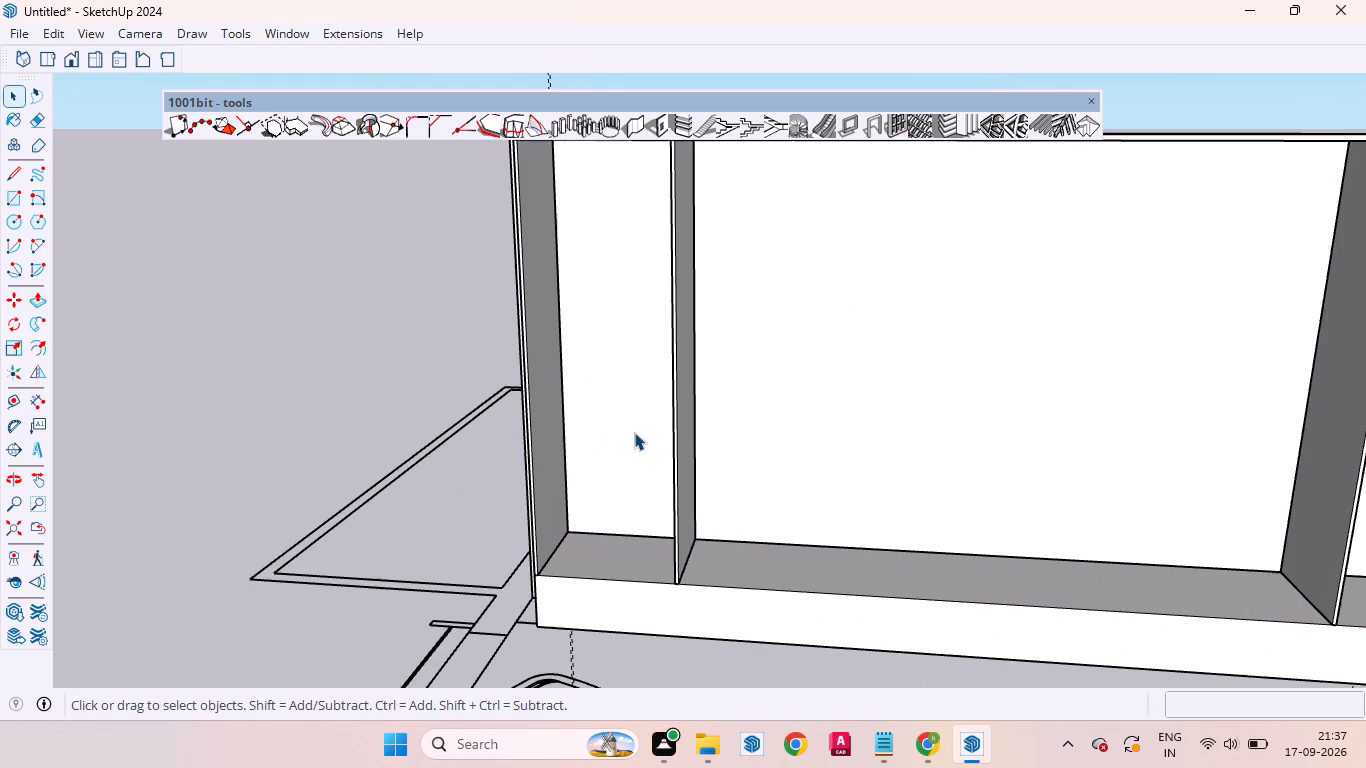
{"action": "key", "text": "t"}
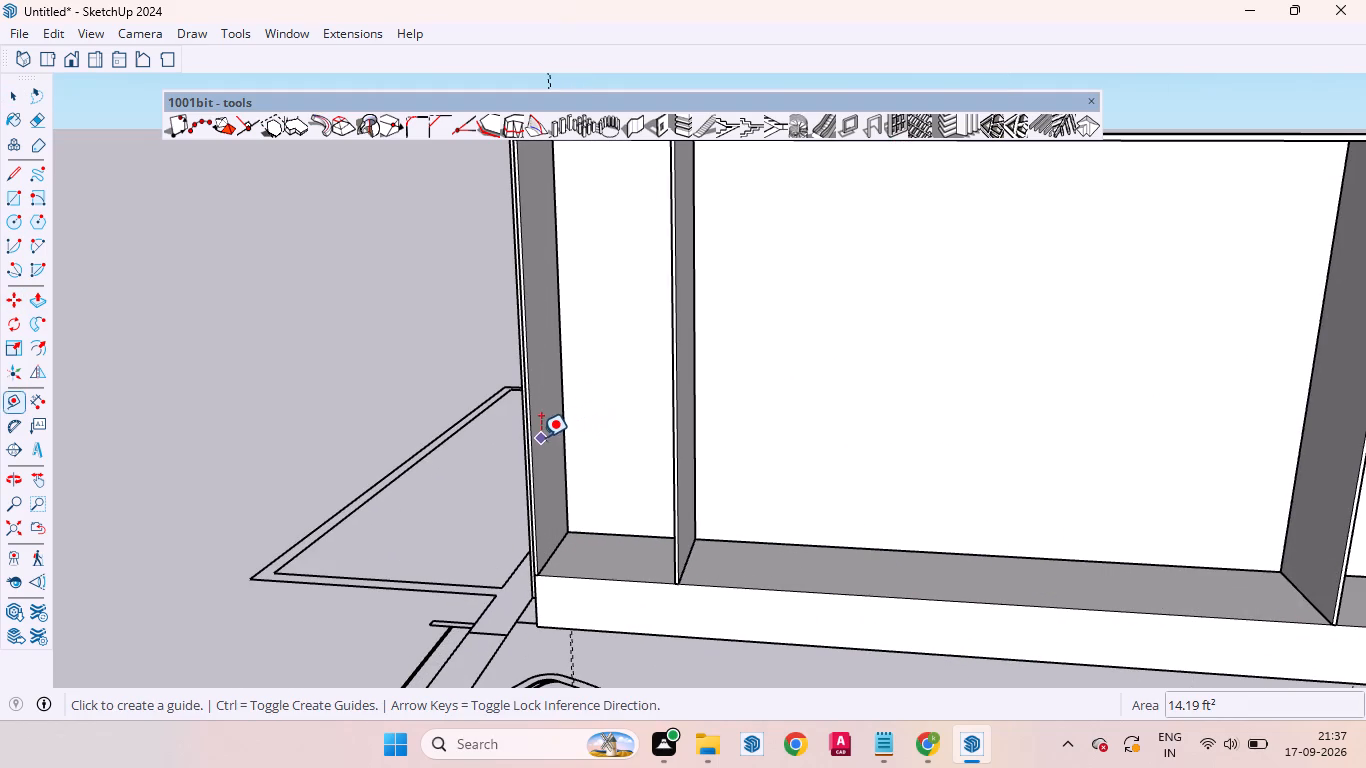
{"action": "scroll", "coordinate": [541, 436], "scroll_direction": "up", "scroll_amount": 7}
{"action": "left_click", "coordinate": [545, 426]}
{"action": "scroll", "coordinate": [669, 449], "scroll_direction": "up", "scroll_amount": 1}
{"action": "middle_click_drag", "start_coordinate": [813, 456], "coordinate": [824, 452]}
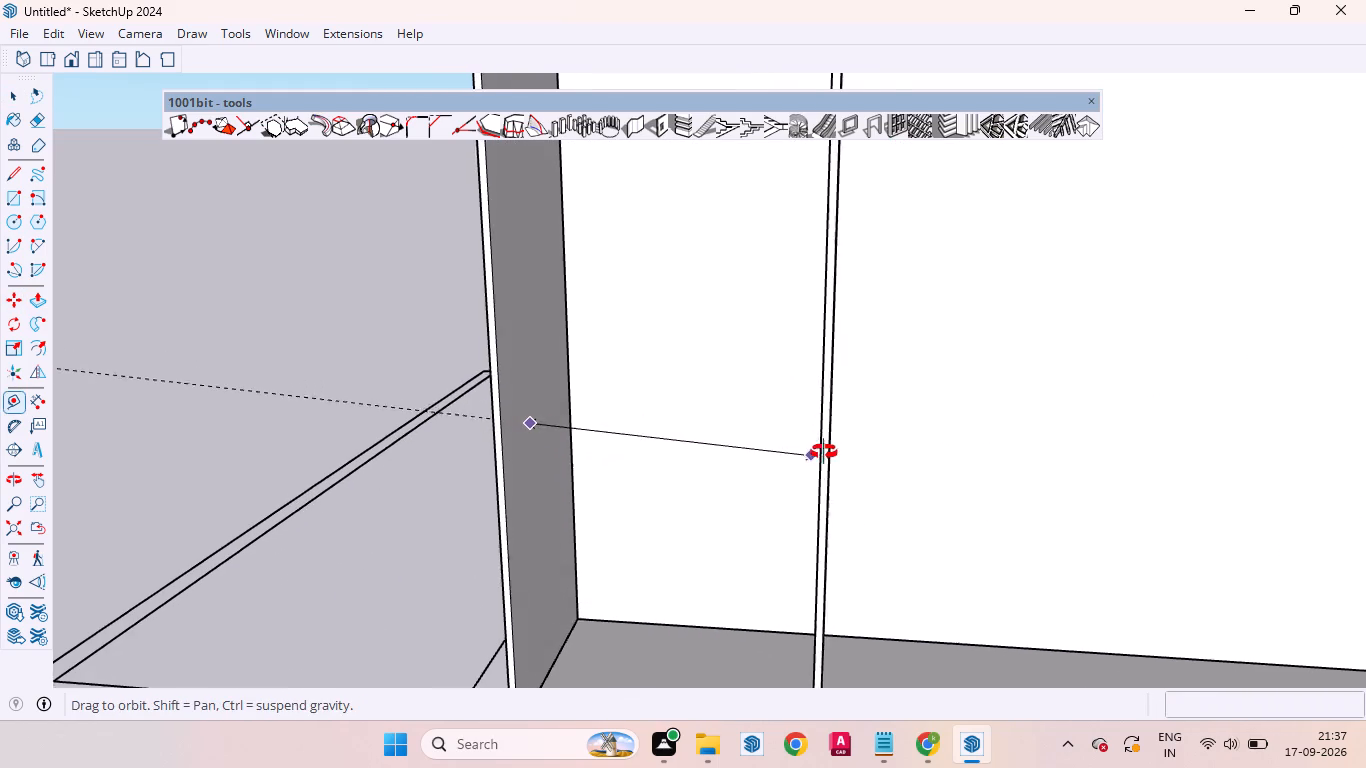
{"action": "middle_click_drag", "start_coordinate": [824, 452], "coordinate": [892, 407]}
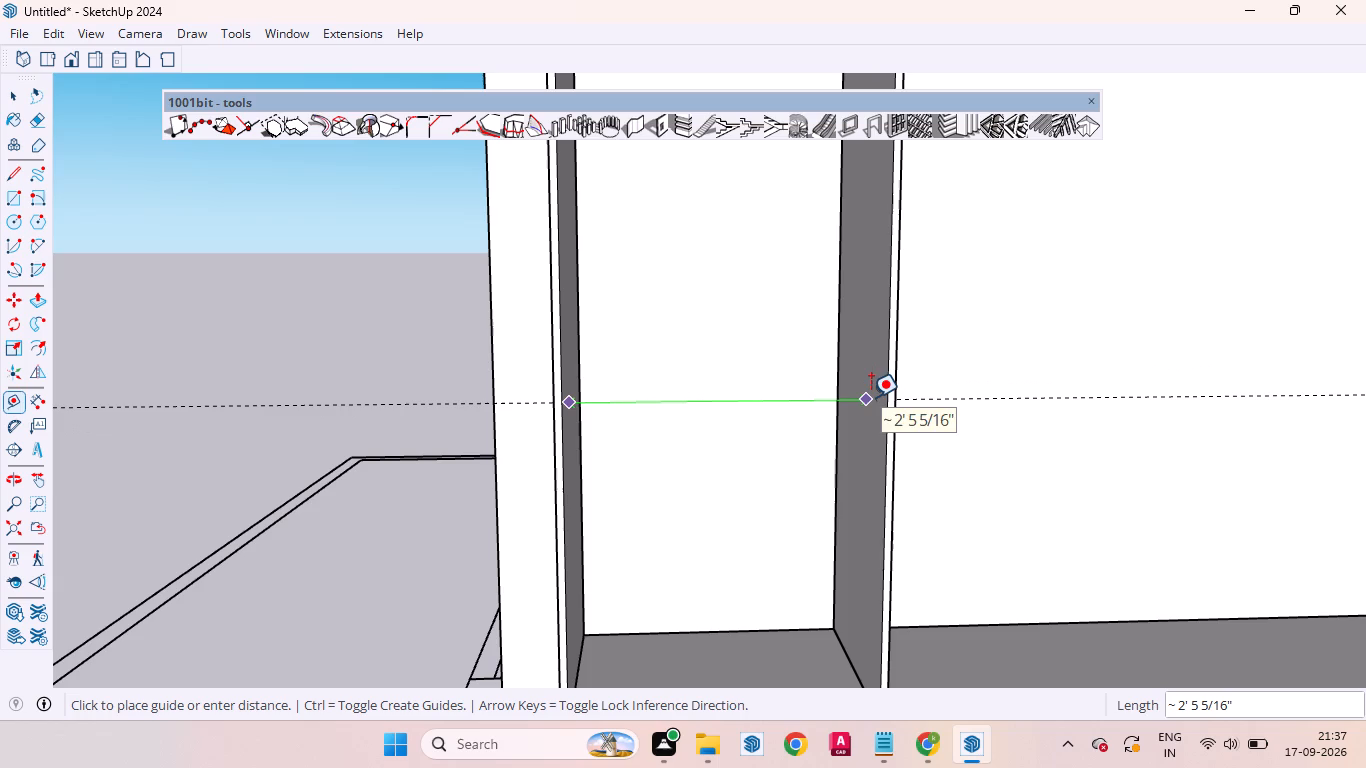
{"action": "key", "text": "Escape"}
Move the divider nearest the door opening another 6" inward along the low box's back edge, and clear the selection.
{"action": "scroll", "coordinate": [643, 377], "scroll_direction": "down", "scroll_amount": 11}
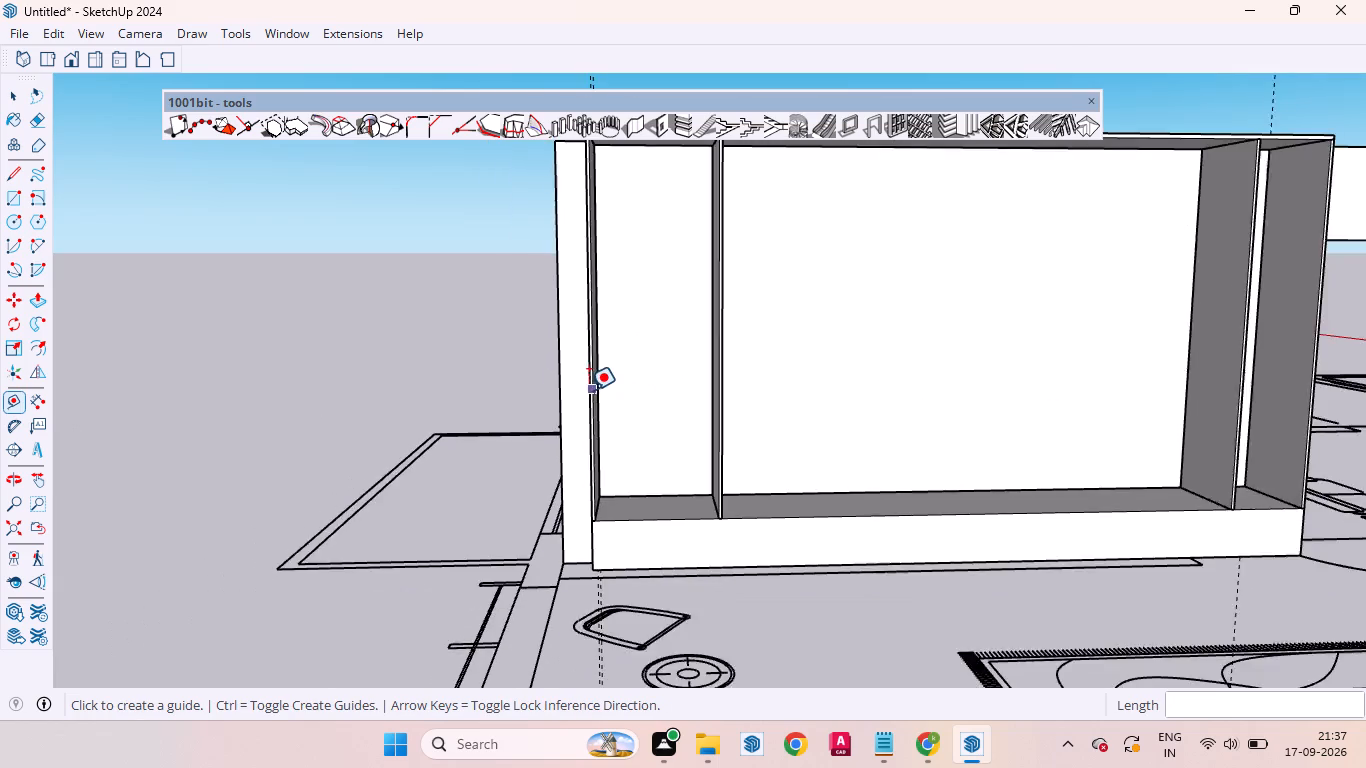
{"action": "scroll", "coordinate": [1120, 363], "scroll_direction": "up", "scroll_amount": 5}
{"action": "scroll", "coordinate": [794, 379], "scroll_direction": "down", "scroll_amount": 6}
{"action": "middle_click_drag", "start_coordinate": [976, 392], "coordinate": [973, 392]}
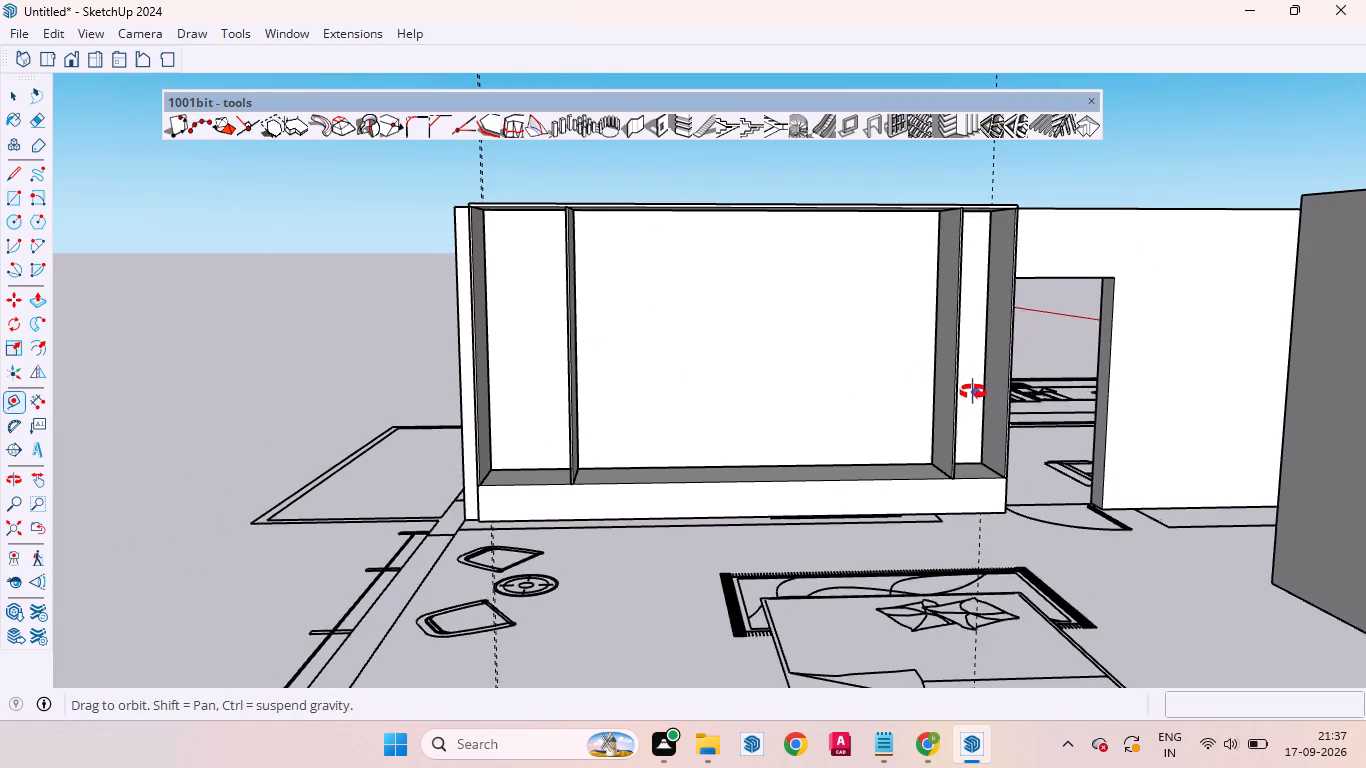
{"action": "middle_click_drag", "start_coordinate": [973, 392], "coordinate": [902, 403]}
{"action": "scroll", "coordinate": [1071, 385], "scroll_direction": "up", "scroll_amount": 3}
{"action": "scroll", "coordinate": [992, 384], "scroll_direction": "down", "scroll_amount": 4}
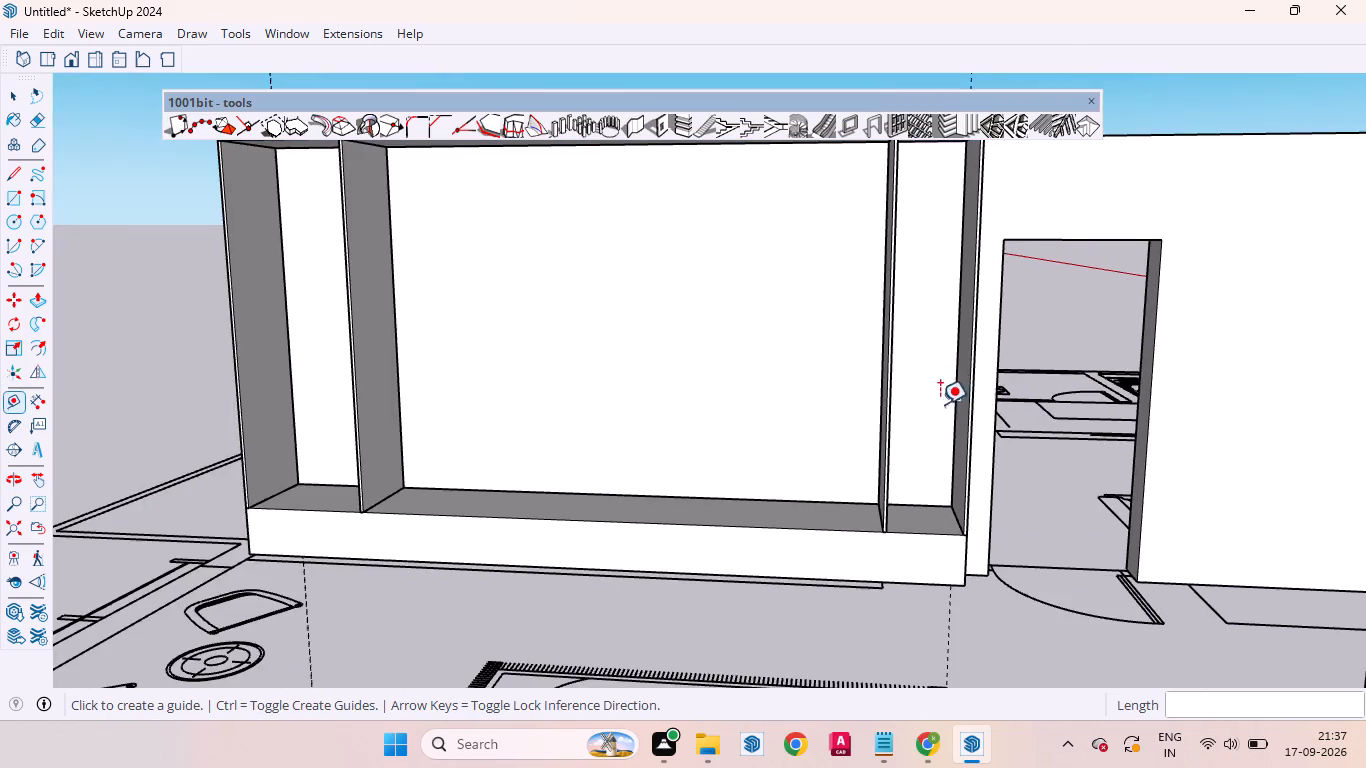
{"action": "scroll", "coordinate": [939, 404], "scroll_direction": "up", "scroll_amount": 3}
{"action": "key", "text": "space"}
{"action": "left_click", "coordinate": [863, 476]}
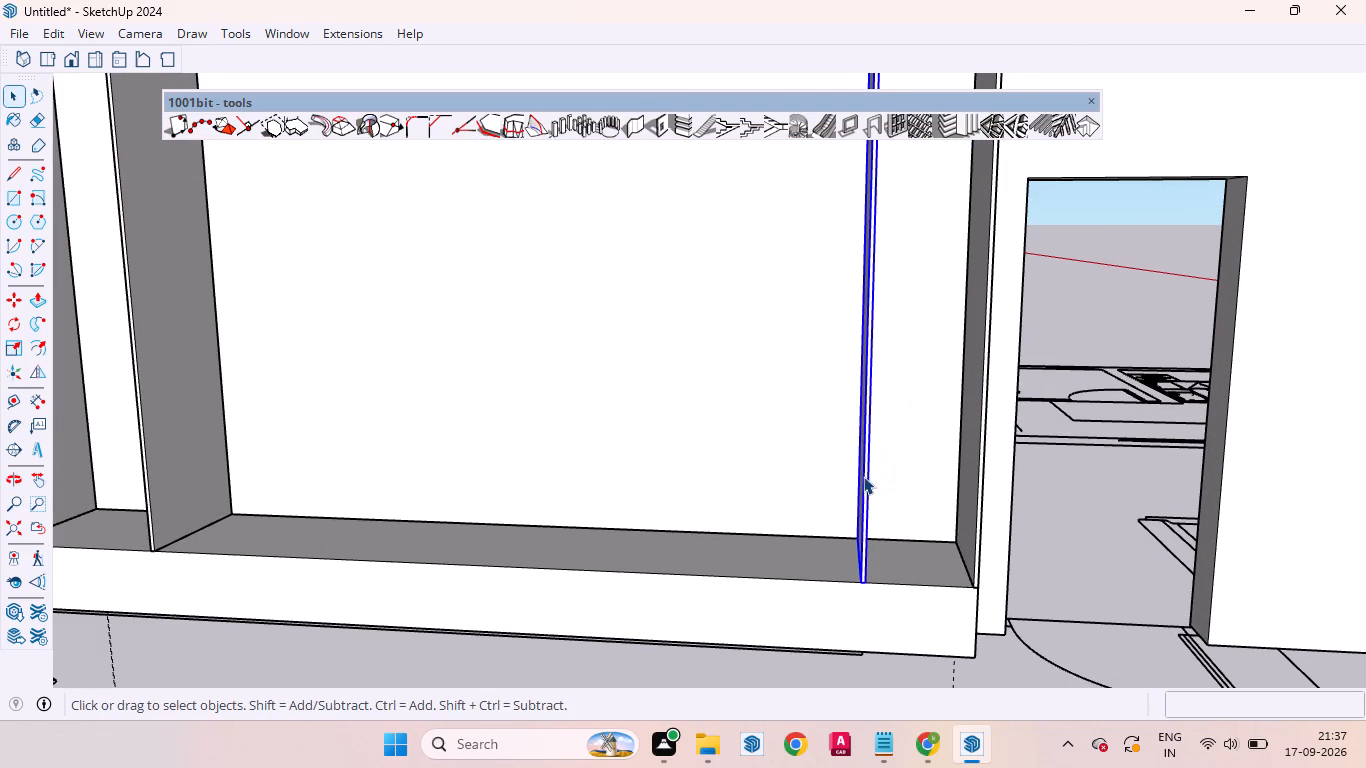
{"action": "scroll", "coordinate": [824, 518], "scroll_direction": "up", "scroll_amount": 5}
{"action": "middle_click_drag", "start_coordinate": [829, 531], "coordinate": [910, 555]}
{"action": "scroll", "coordinate": [865, 538], "scroll_direction": "up", "scroll_amount": 1}
{"action": "scroll", "coordinate": [865, 538], "scroll_direction": "down", "scroll_amount": 2}
{"action": "scroll", "coordinate": [865, 538], "scroll_direction": "up", "scroll_amount": 6}
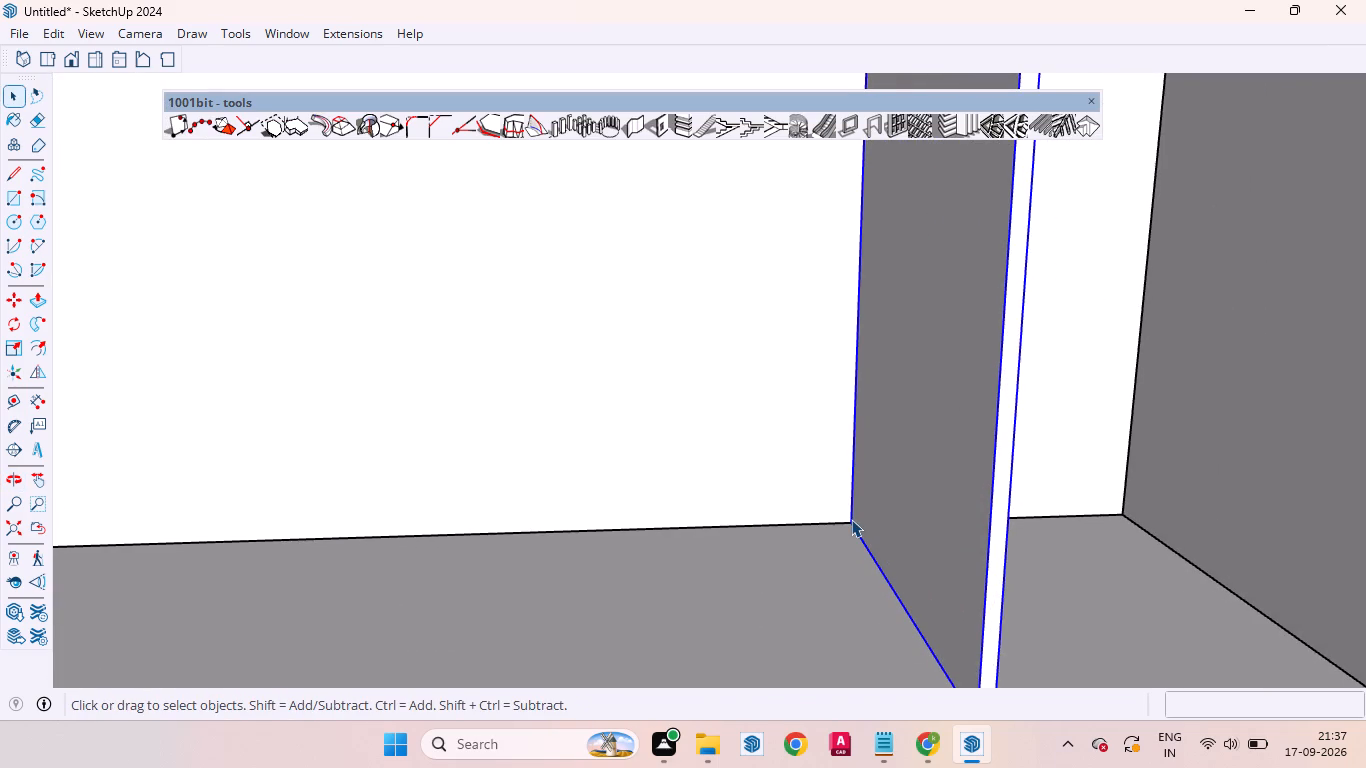
{"action": "key", "text": "m"}
{"action": "left_click", "coordinate": [852, 523]}
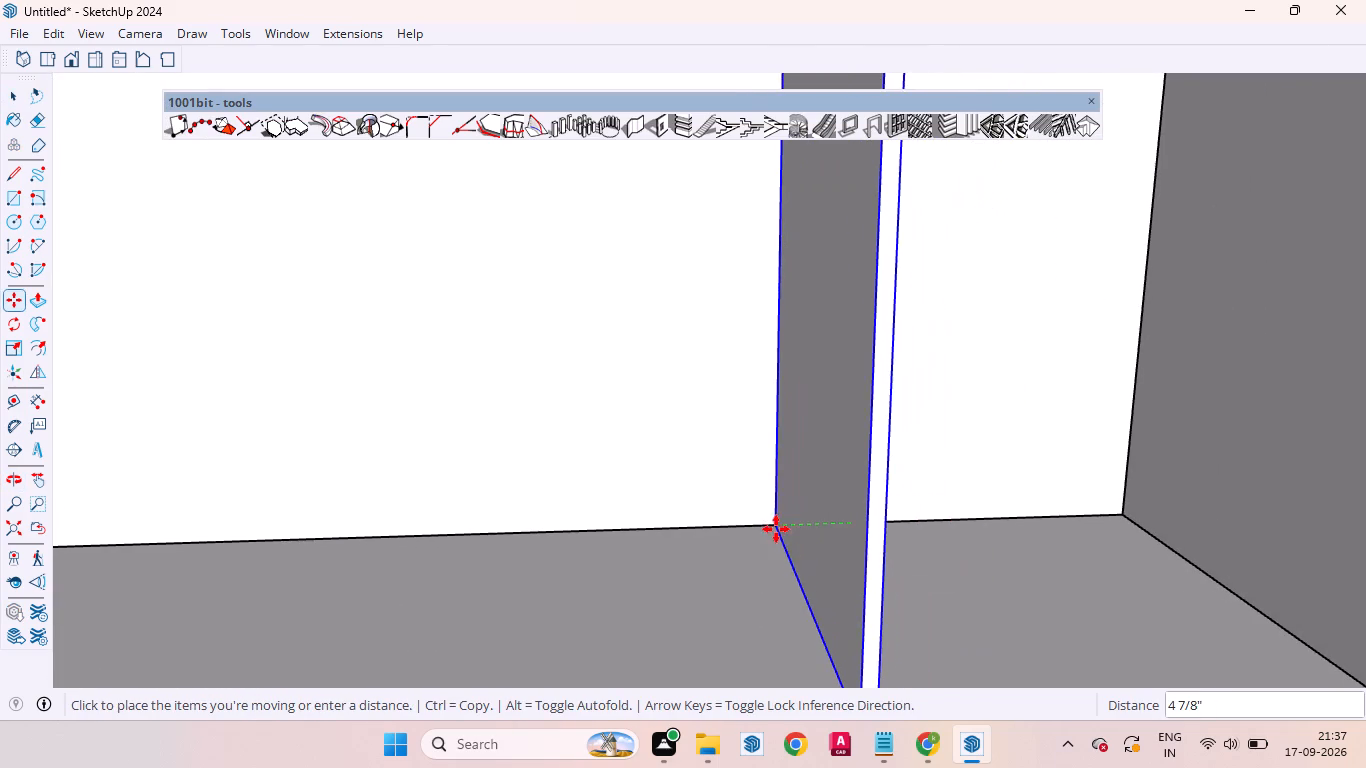
{"action": "type", "text": "6\""}
{"action": "key", "text": "Return"}
{"action": "scroll", "coordinate": [761, 533], "scroll_direction": "down", "scroll_amount": 20}
{"action": "scroll", "coordinate": [789, 457], "scroll_direction": "up", "scroll_amount": 1}
{"action": "key", "text": "space"}
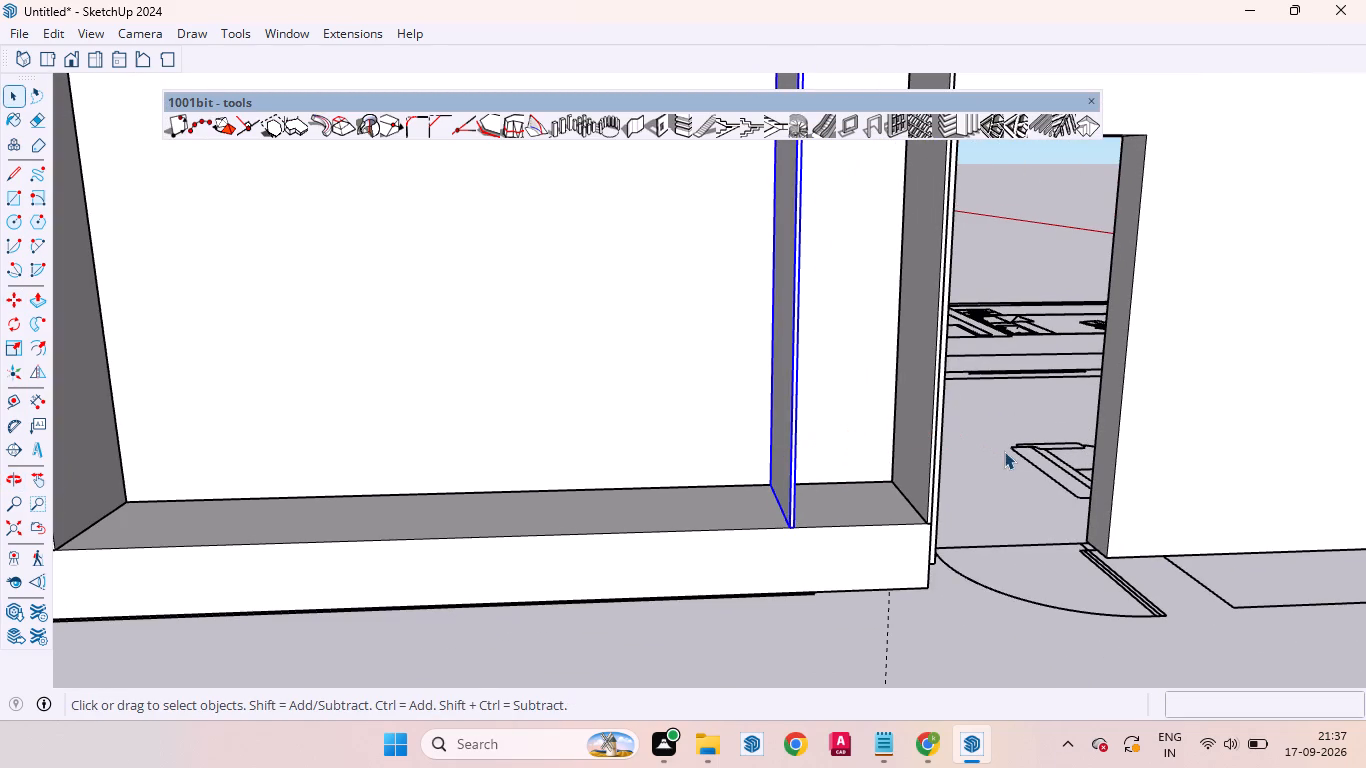
{"action": "left_click", "coordinate": [1004, 451]}
Examine the unit's overall front proportions and divider spacing against the bedroom partition and surrounding walls.
{"action": "scroll", "coordinate": [721, 435], "scroll_direction": "down", "scroll_amount": 10}
{"action": "scroll", "coordinate": [658, 411], "scroll_direction": "up", "scroll_amount": 2}
{"action": "scroll", "coordinate": [720, 422], "scroll_direction": "down", "scroll_amount": 5}
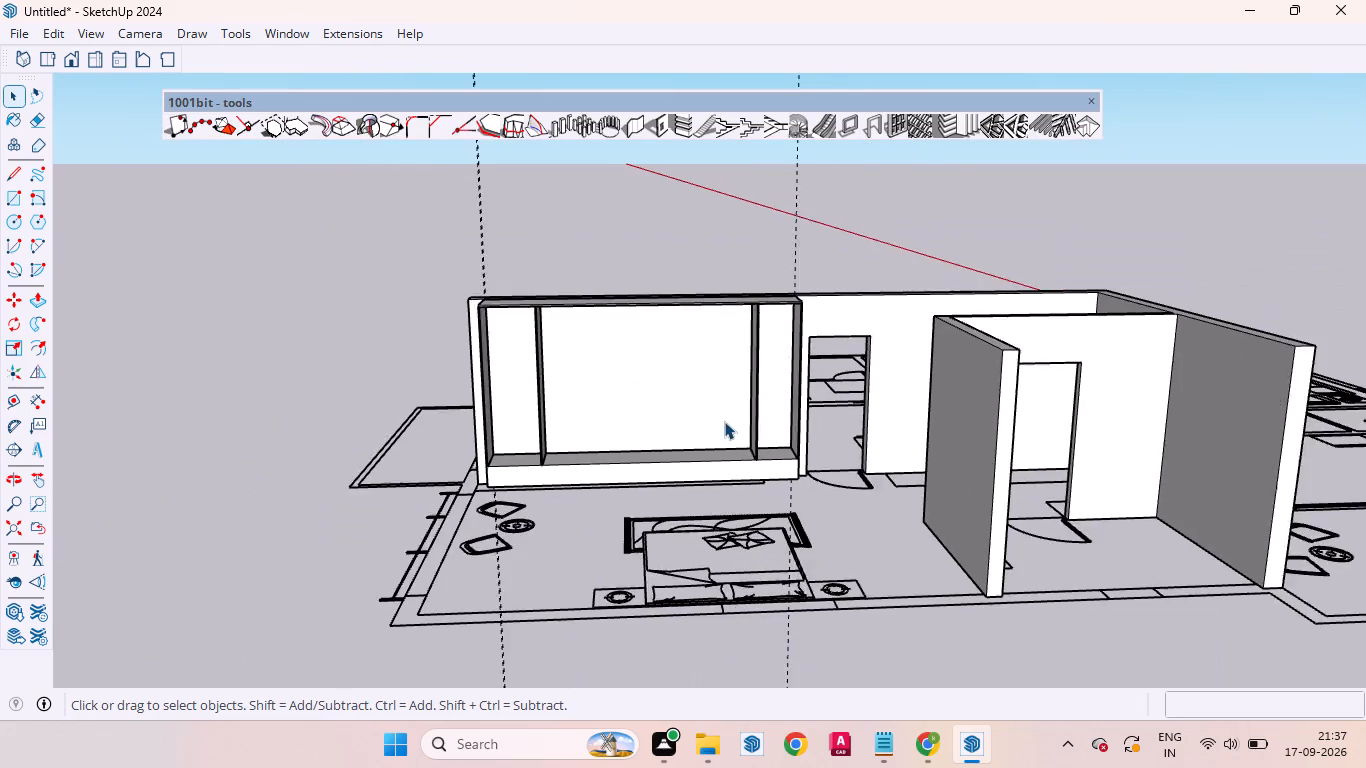
{"action": "middle_click_drag", "start_coordinate": [716, 467], "coordinate": [642, 438]}
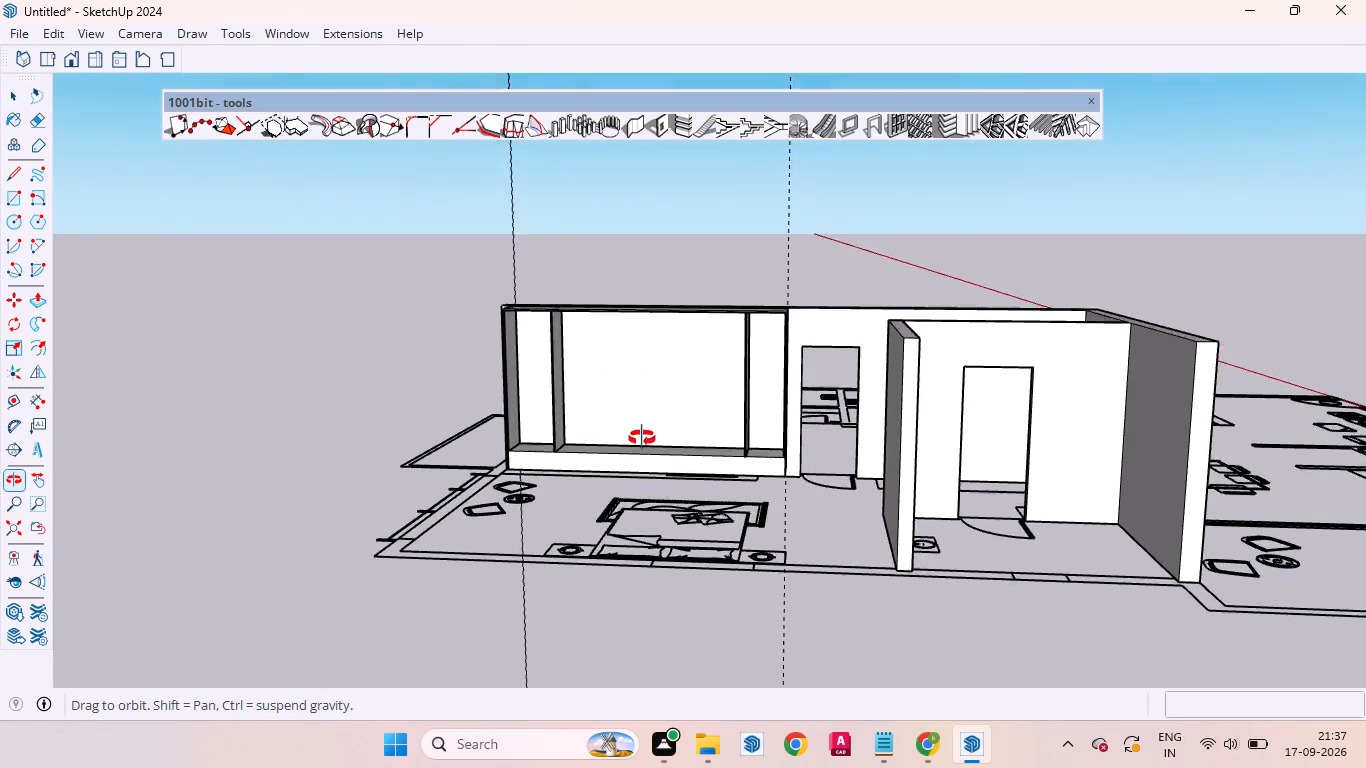
{"action": "middle_click_drag", "start_coordinate": [642, 438], "coordinate": [663, 430]}
{"action": "scroll", "coordinate": [600, 382], "scroll_direction": "up", "scroll_amount": 4}
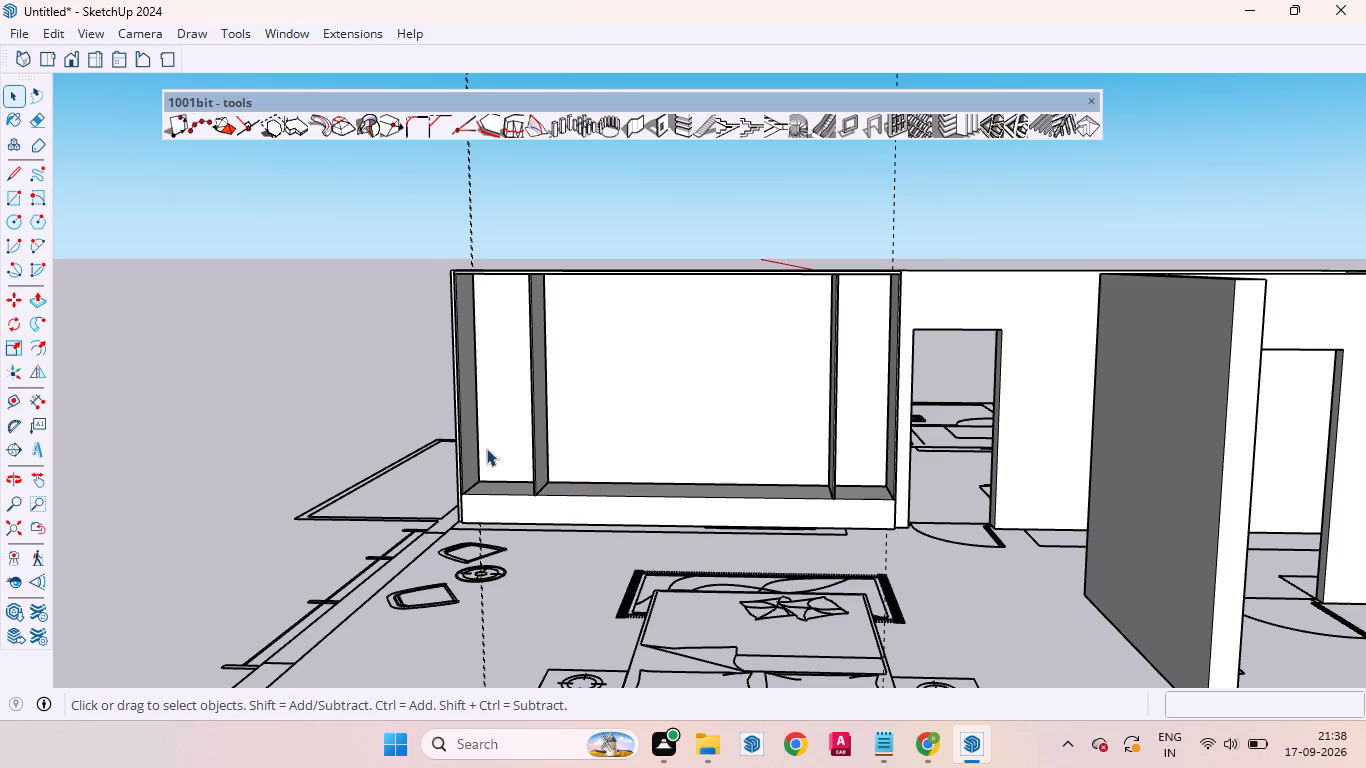
{"action": "scroll", "coordinate": [449, 280], "scroll_direction": "up", "scroll_amount": 11}
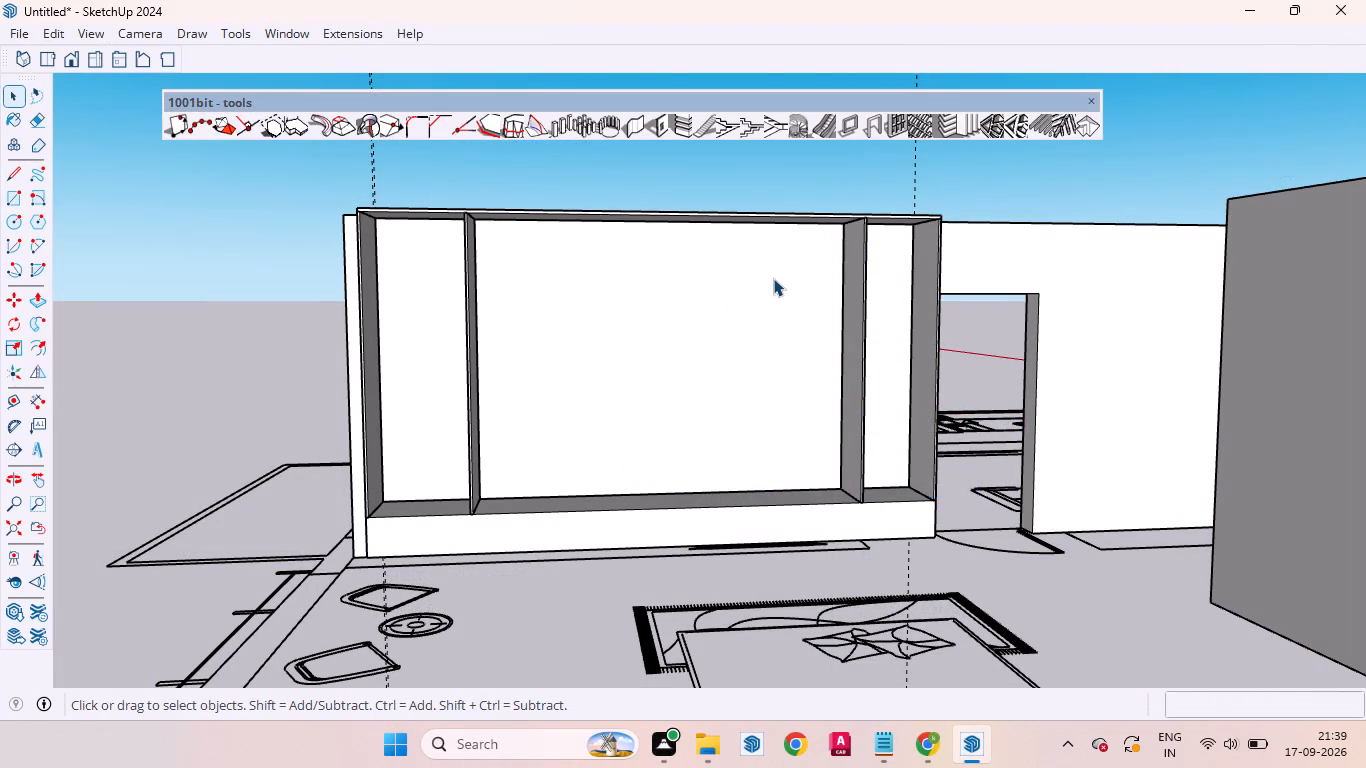
{"action": "scroll", "coordinate": [668, 314], "scroll_direction": "down", "scroll_amount": 9}
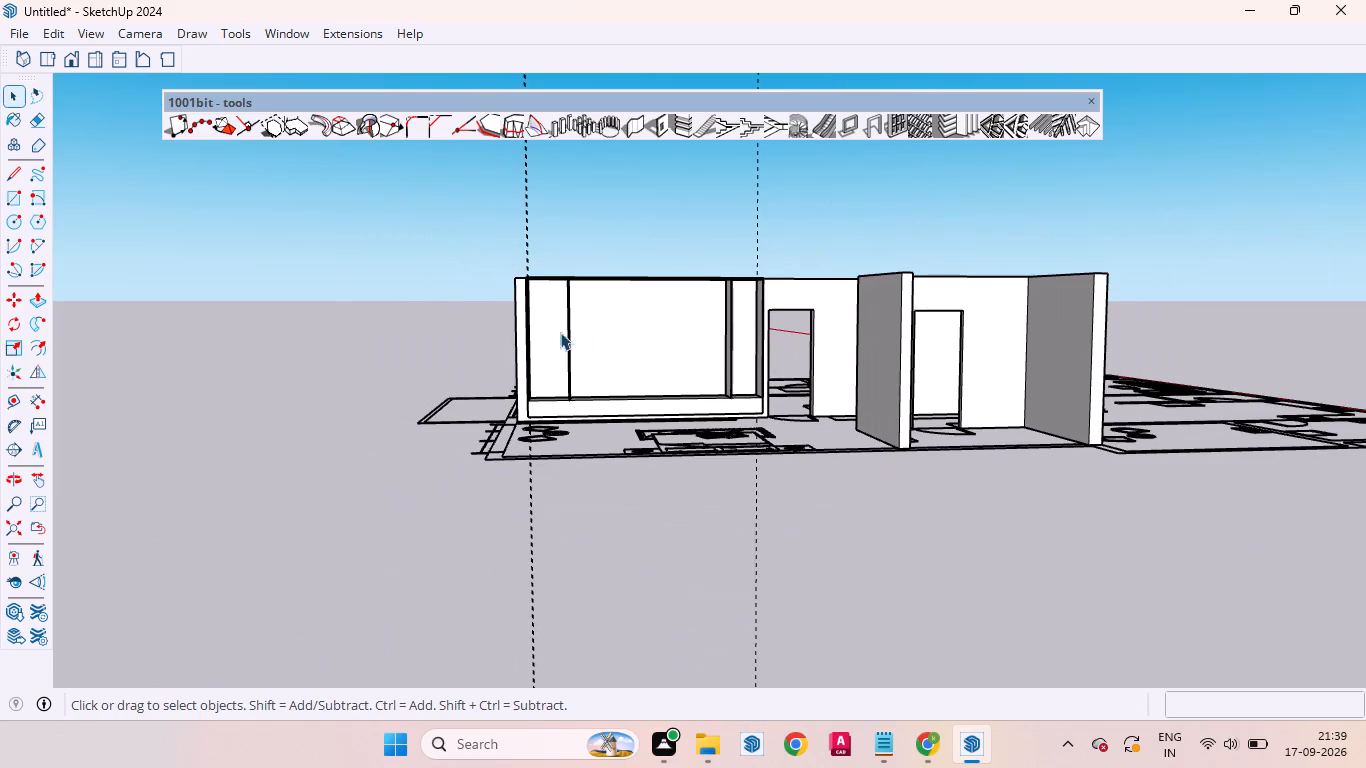
{"action": "scroll", "coordinate": [709, 343], "scroll_direction": "up", "scroll_amount": 3}
{"action": "scroll", "coordinate": [704, 343], "scroll_direction": "down", "scroll_amount": 1}
{"action": "scroll", "coordinate": [702, 344], "scroll_direction": "up", "scroll_amount": 2}
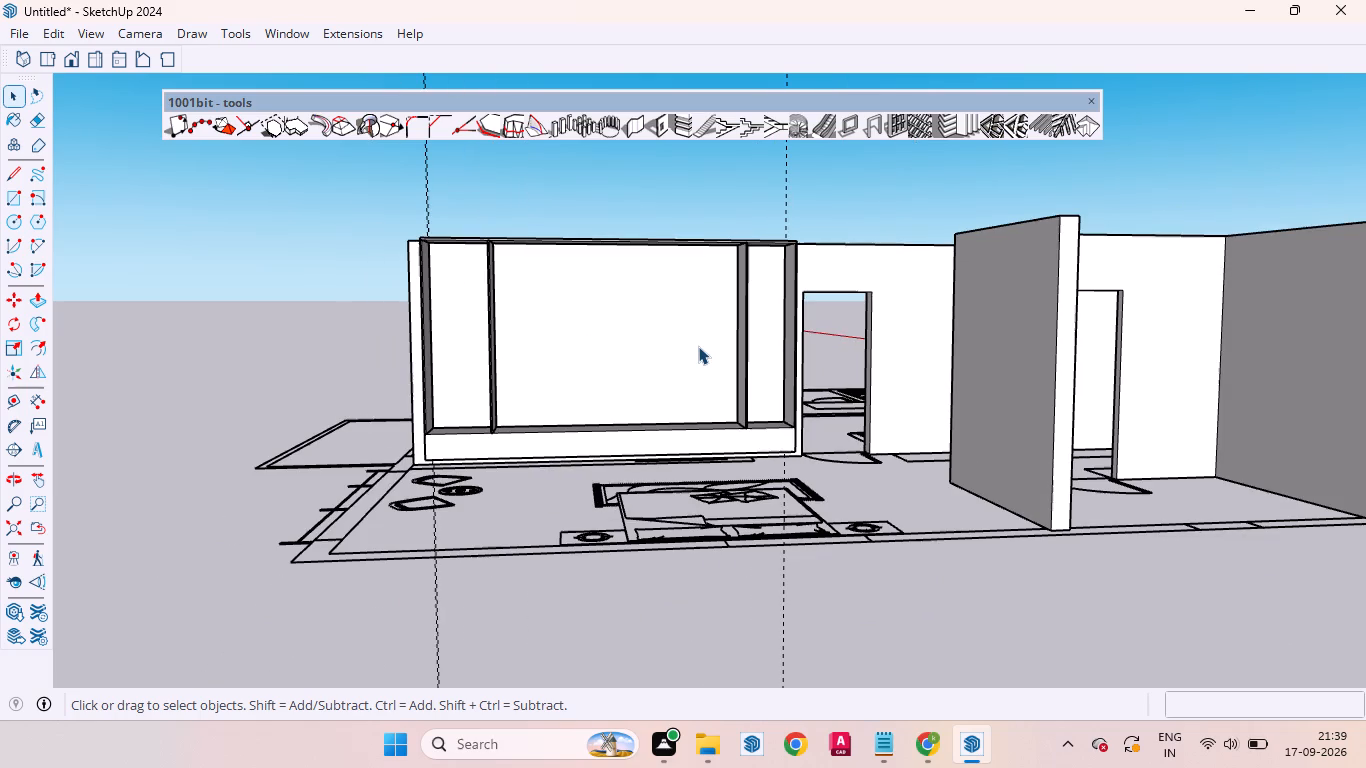
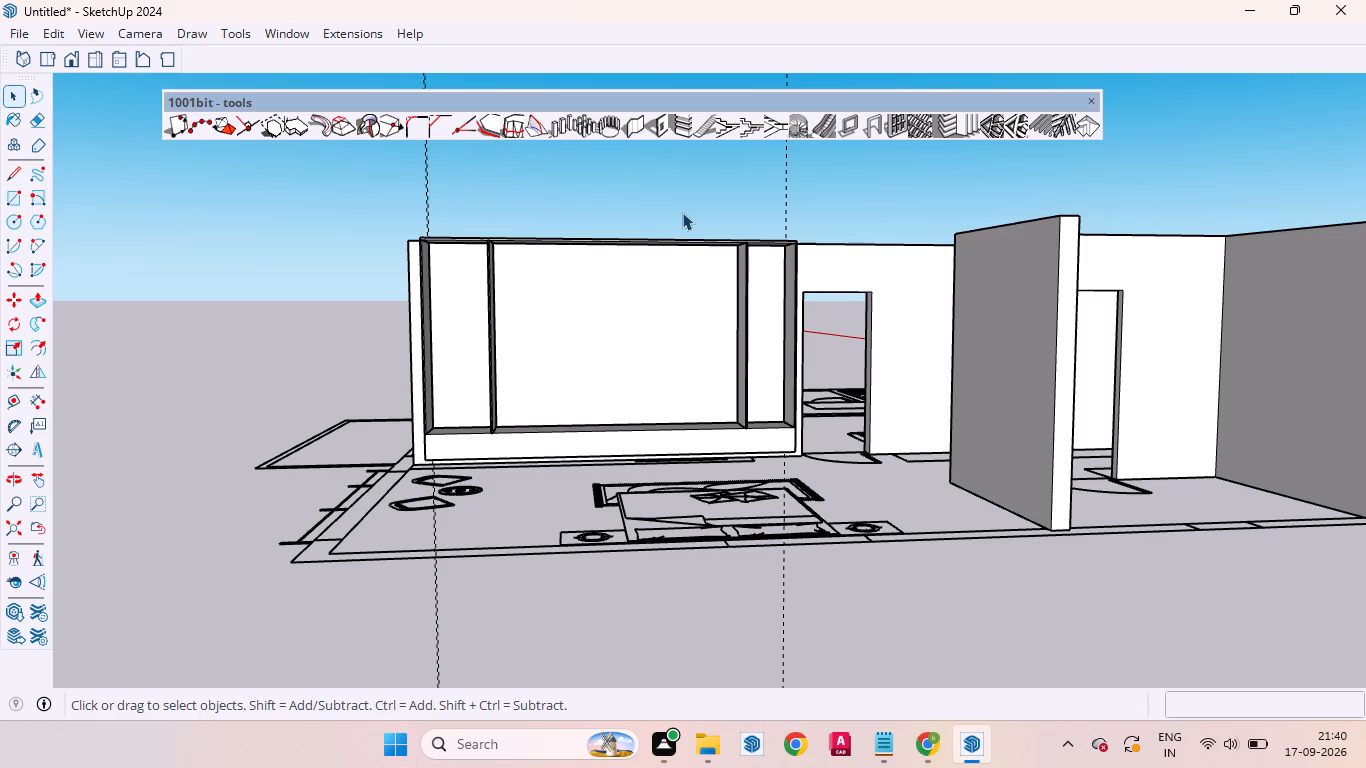
Examine the panelled unit's placement relative to the bedroom furniture layout, door opening and surrounding walls.
{"action": "scroll", "coordinate": [682, 212], "scroll_direction": "up", "scroll_amount": 1}
{"action": "scroll", "coordinate": [682, 212], "scroll_direction": "down", "scroll_amount": 1}
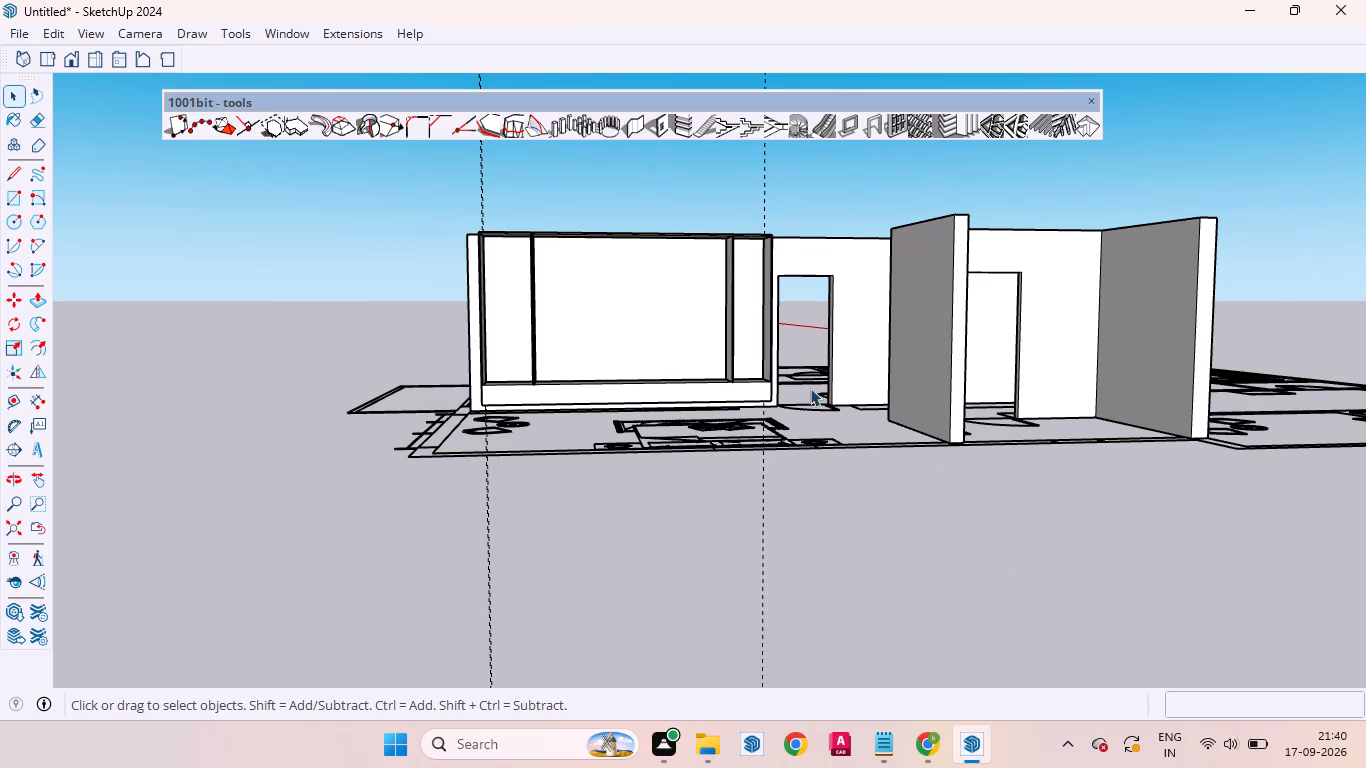
{"action": "middle_click_drag", "start_coordinate": [814, 403], "coordinate": [835, 482]}
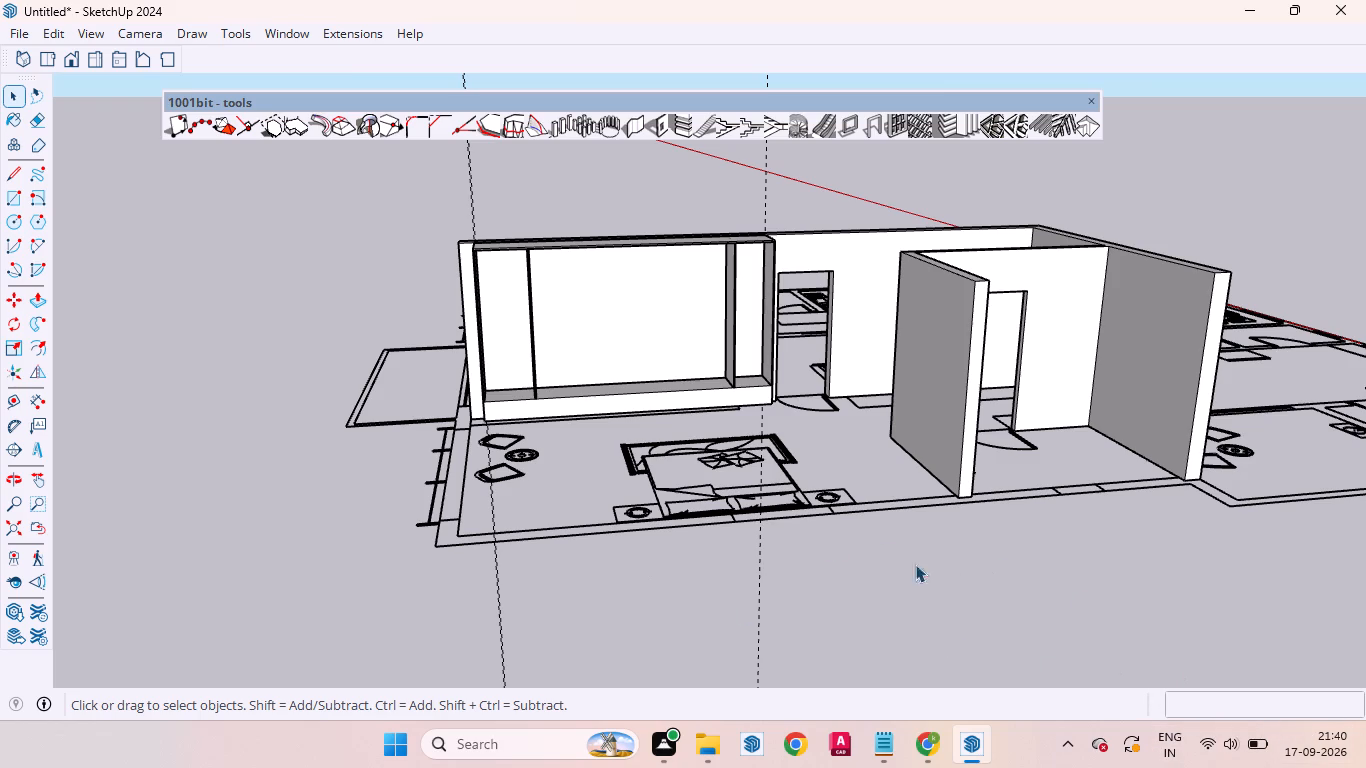
{"action": "scroll", "coordinate": [948, 580], "scroll_direction": "down", "scroll_amount": 3}
{"action": "scroll", "coordinate": [532, 376], "scroll_direction": "up", "scroll_amount": 4}
{"action": "scroll", "coordinate": [704, 433], "scroll_direction": "up", "scroll_amount": 4}
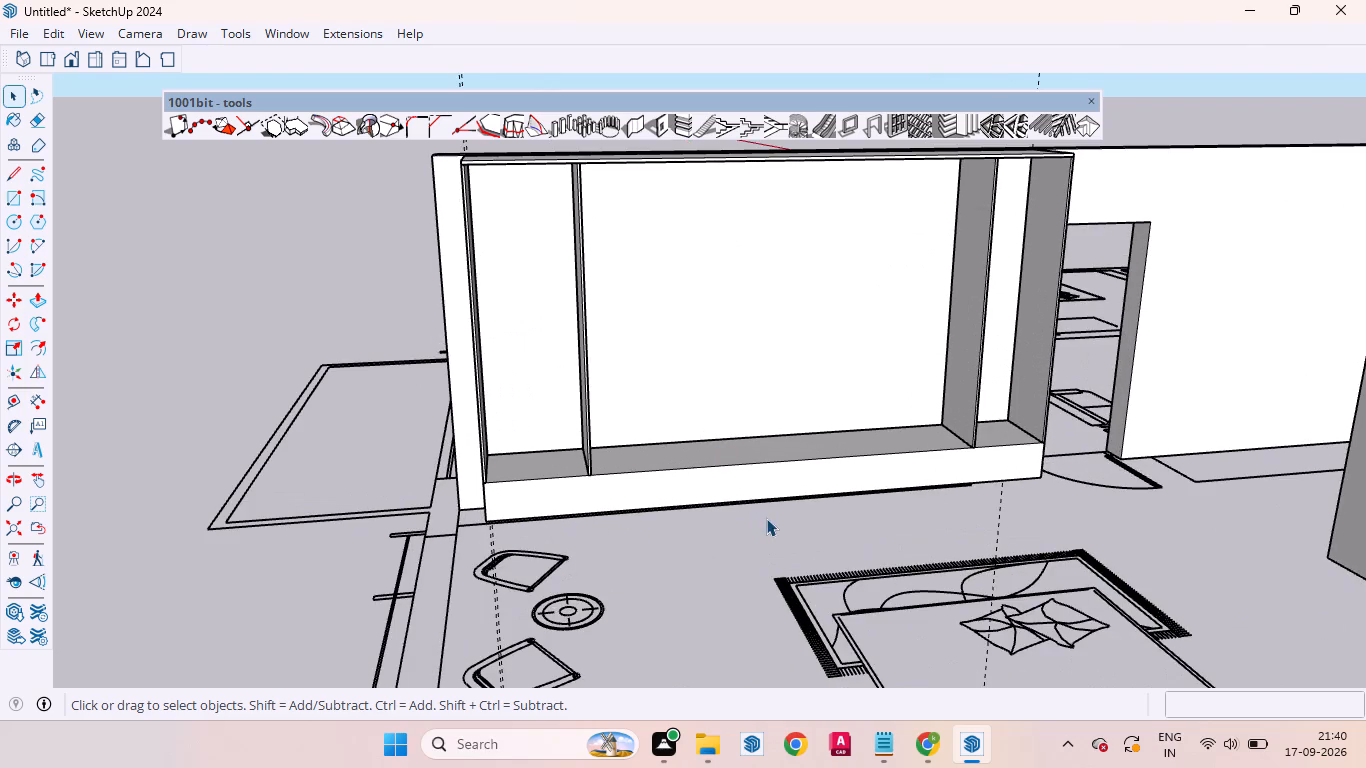
{"action": "scroll", "coordinate": [773, 518], "scroll_direction": "down", "scroll_amount": 4}
{"action": "scroll", "coordinate": [780, 529], "scroll_direction": "up", "scroll_amount": 2}
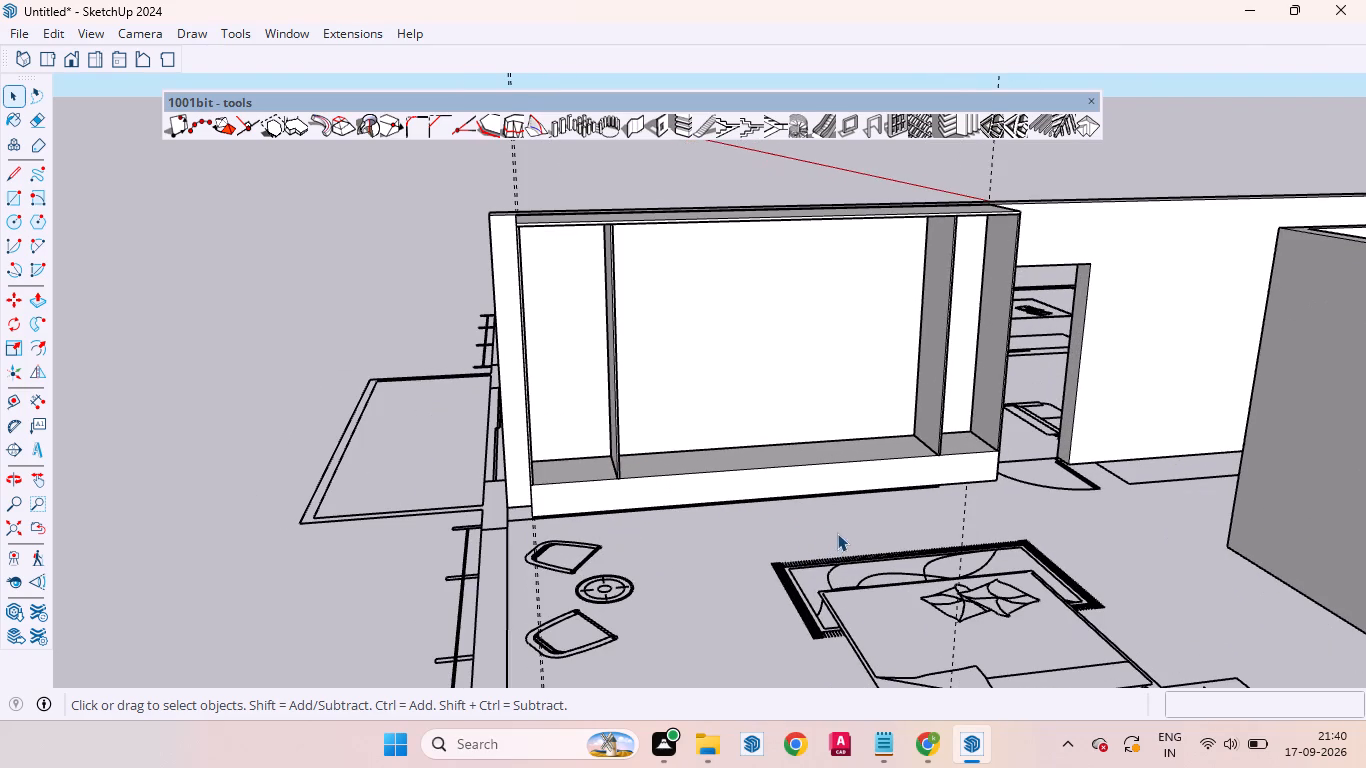
{"action": "scroll", "coordinate": [838, 532], "scroll_direction": "down", "scroll_amount": 4}
{"action": "middle_click_drag", "start_coordinate": [854, 554], "coordinate": [790, 564]}
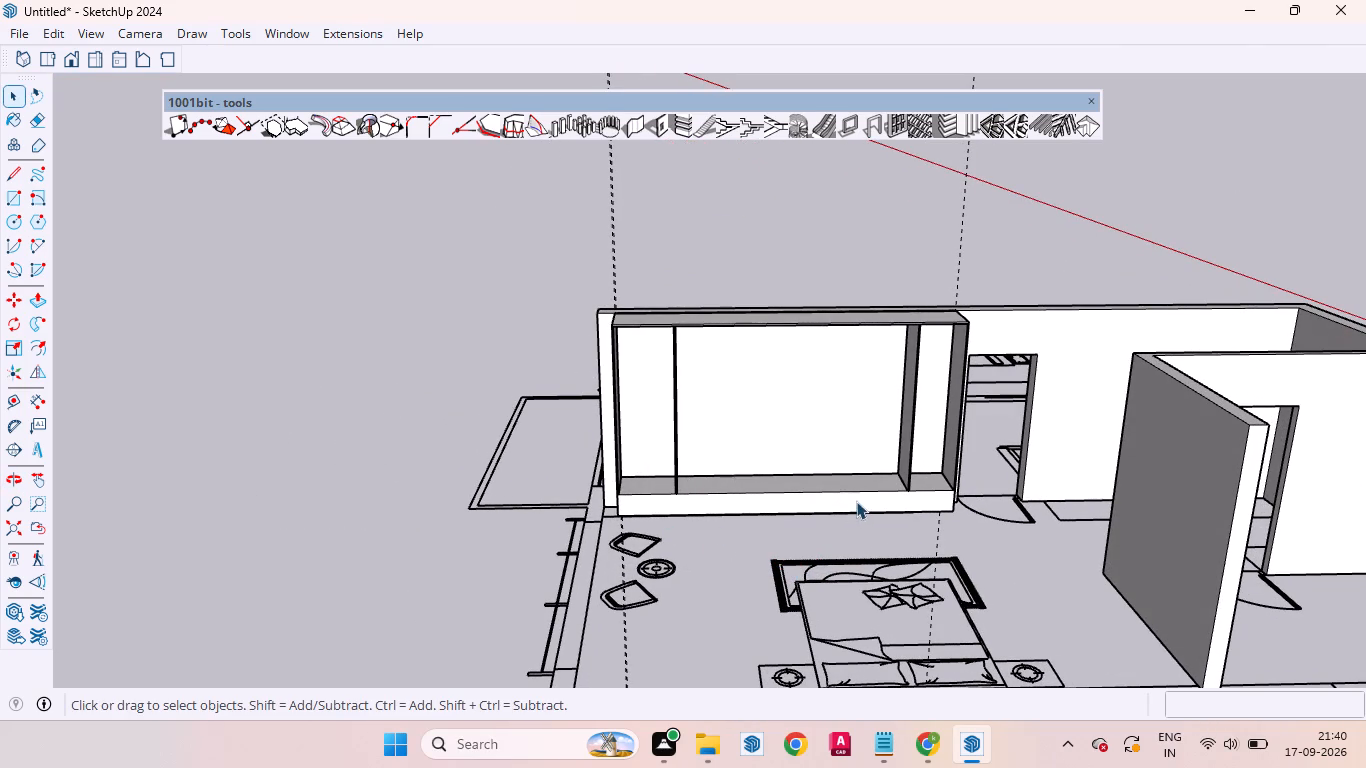
Inspect the narrow bay farthest from the door opening, where its side panel and divider meet the low box.
{"action": "scroll", "coordinate": [922, 530], "scroll_direction": "down", "scroll_amount": 5}
{"action": "scroll", "coordinate": [730, 505], "scroll_direction": "up", "scroll_amount": 8}
{"action": "scroll", "coordinate": [728, 505], "scroll_direction": "down", "scroll_amount": 1}
{"action": "scroll", "coordinate": [728, 505], "scroll_direction": "up", "scroll_amount": 6}
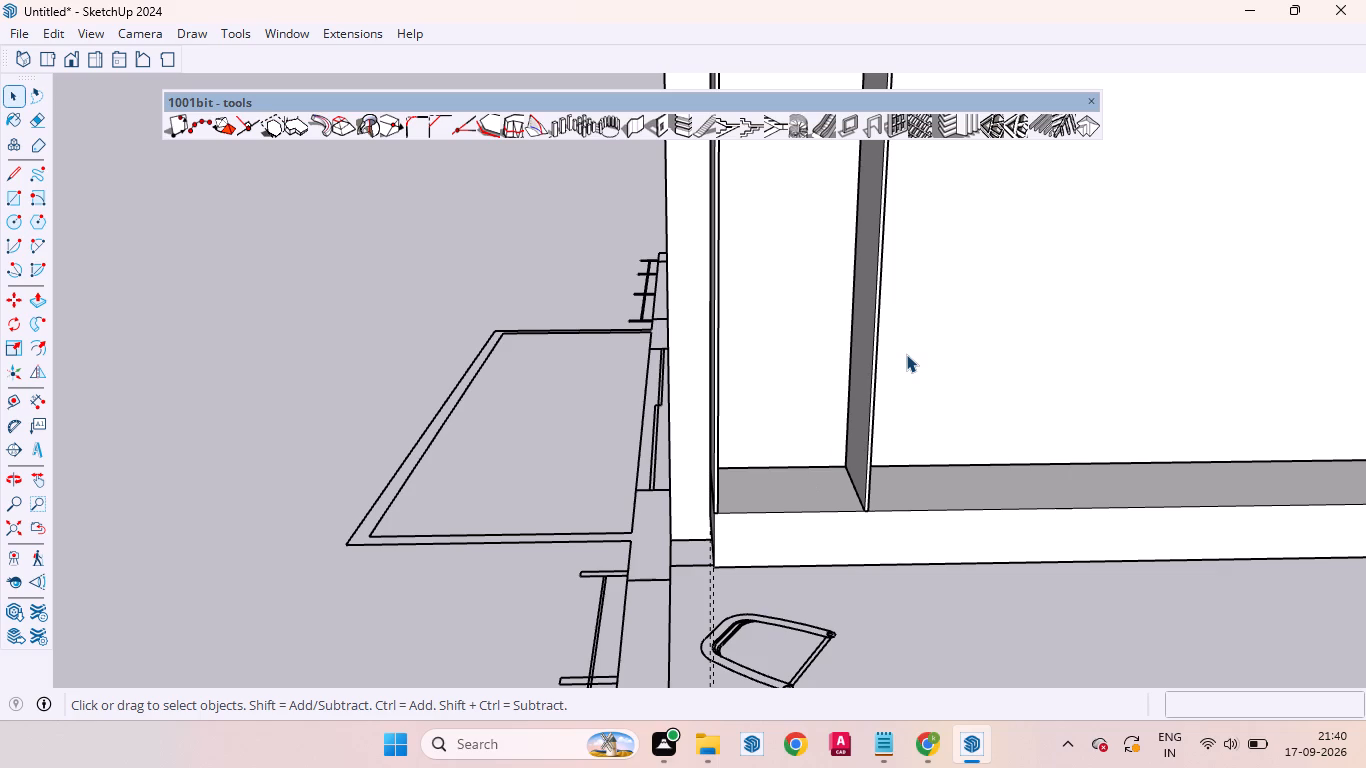
{"action": "scroll", "coordinate": [906, 355], "scroll_direction": "up", "scroll_amount": 3}
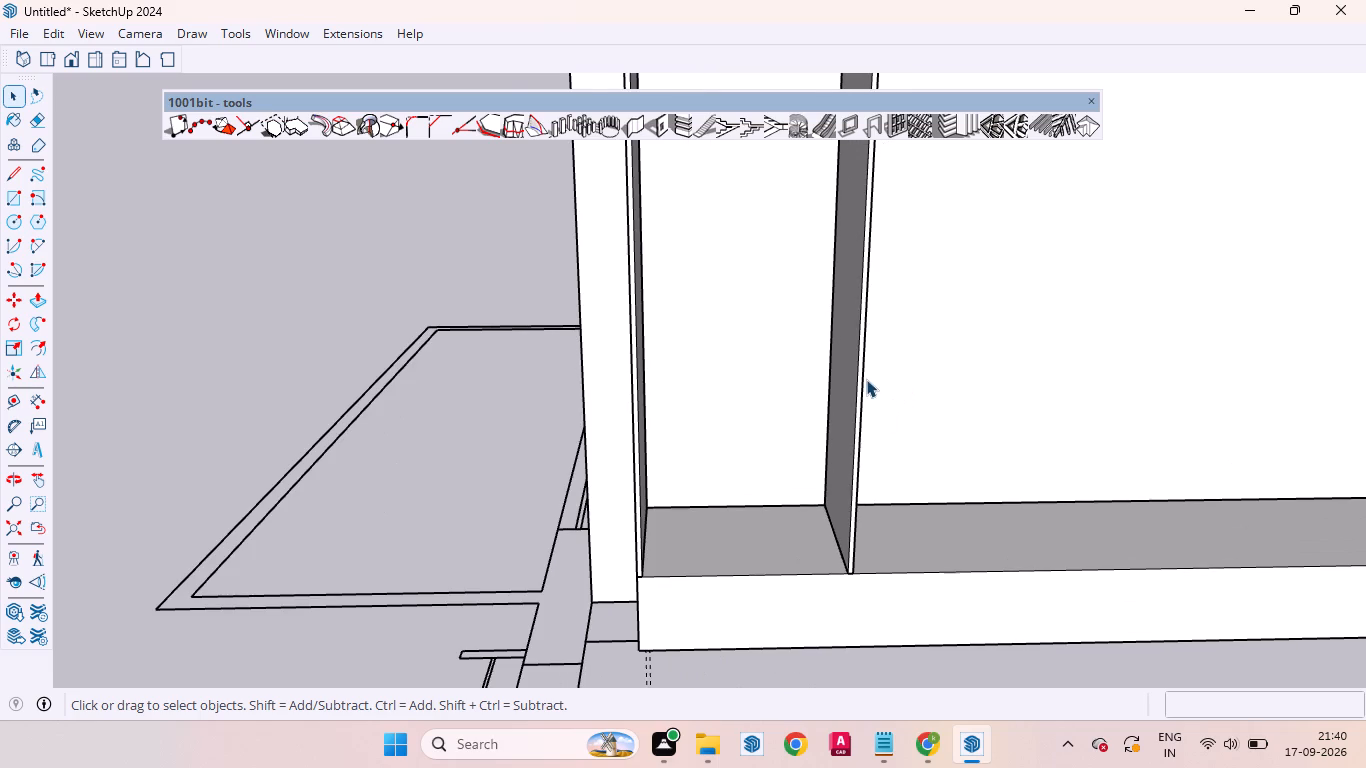
{"action": "scroll", "coordinate": [897, 365], "scroll_direction": "up", "scroll_amount": 3}
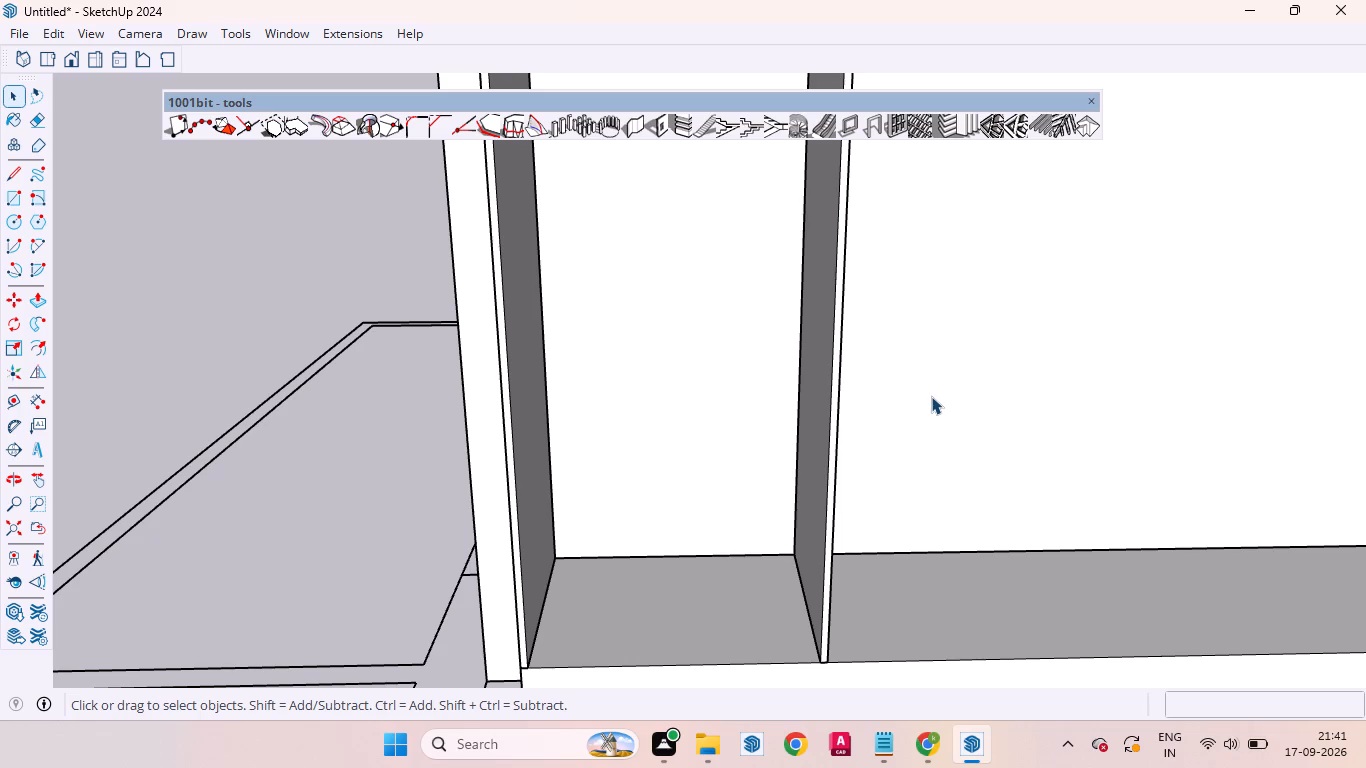
{"action": "scroll", "coordinate": [931, 396], "scroll_direction": "right", "scroll_amount": 1}
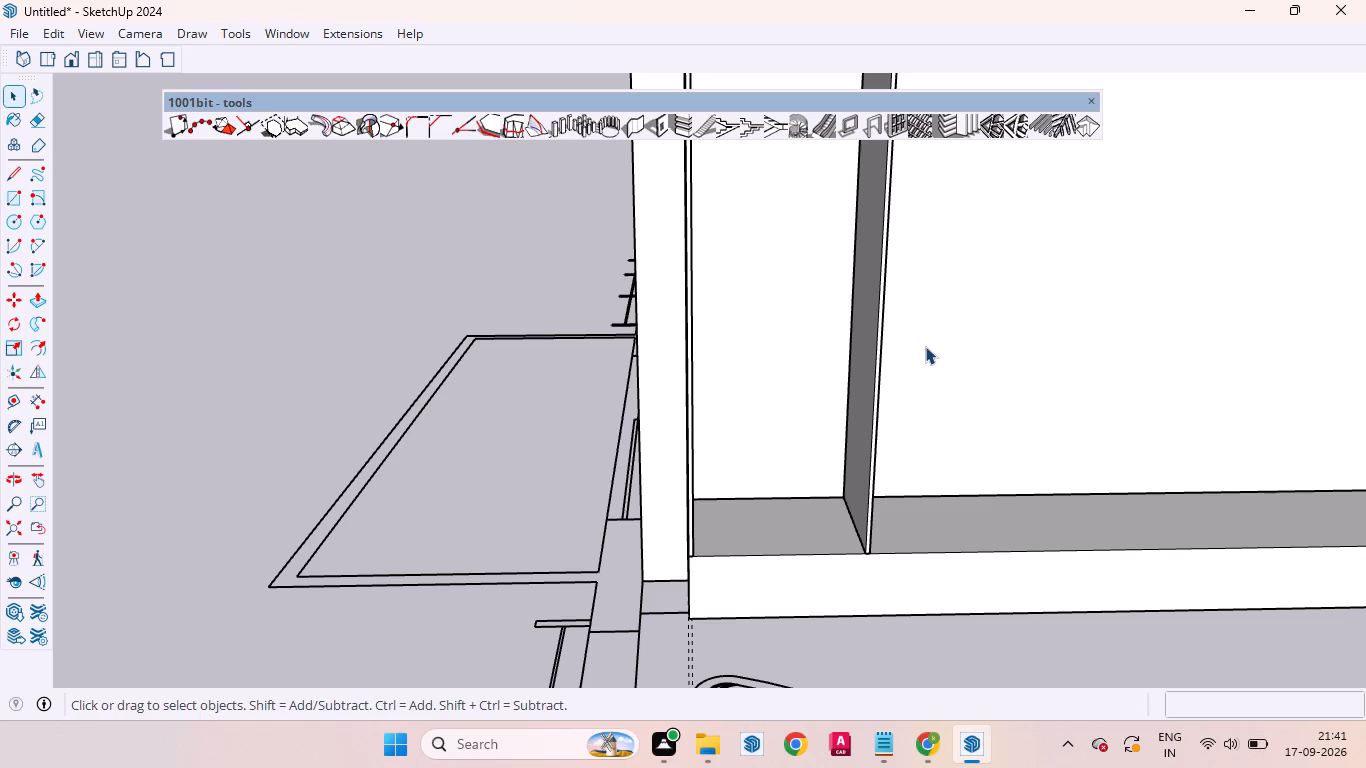
{"action": "scroll", "coordinate": [1040, 449], "scroll_direction": "up", "scroll_amount": 4}
{"action": "scroll", "coordinate": [682, 447], "scroll_direction": "down", "scroll_amount": 6}
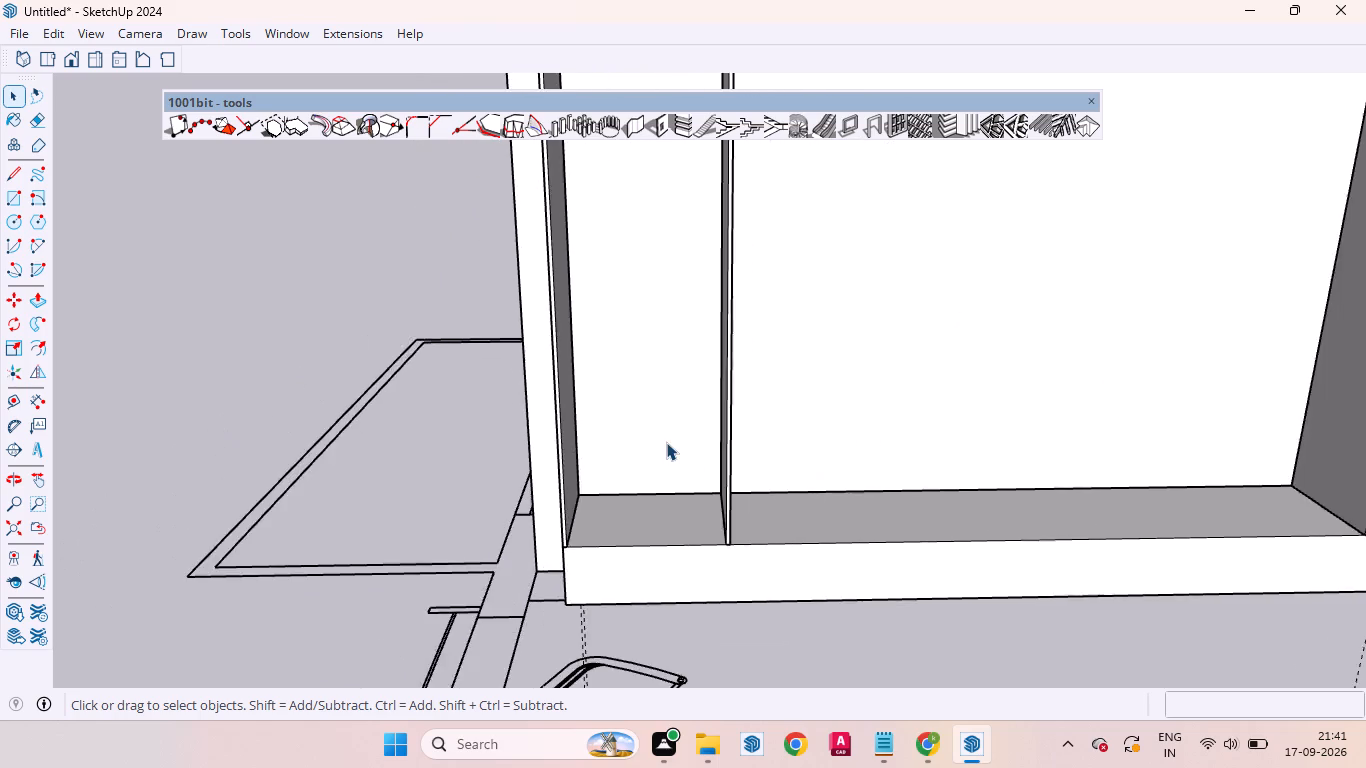
{"action": "scroll", "coordinate": [666, 442], "scroll_direction": "down", "scroll_amount": 4}
{"action": "scroll", "coordinate": [1004, 358], "scroll_direction": "up", "scroll_amount": 8}
{"action": "scroll", "coordinate": [974, 352], "scroll_direction": "down", "scroll_amount": 2}
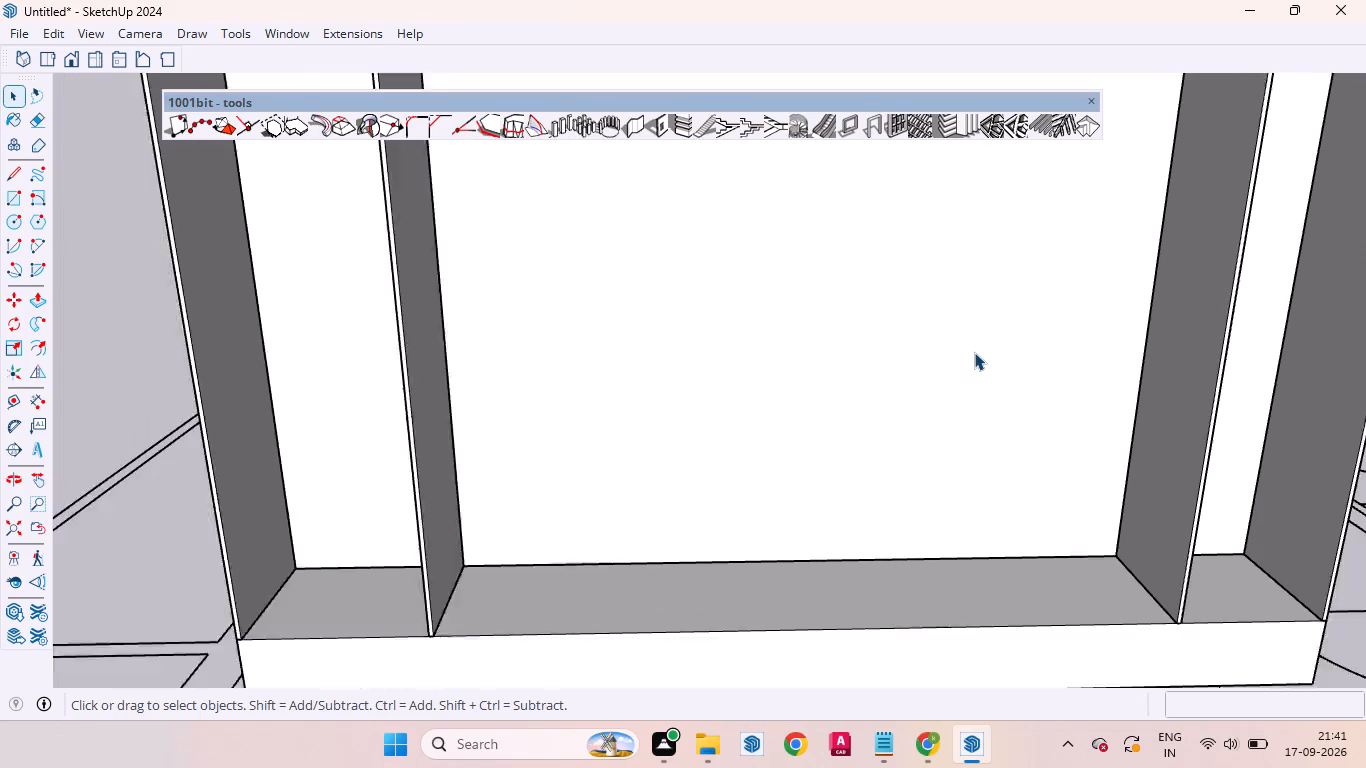
Examine the unit's front, comparing the wide central bay with the two narrow side bays and the top panel.
{"action": "scroll", "coordinate": [974, 352], "scroll_direction": "down", "scroll_amount": 7}
{"action": "middle_click_drag", "start_coordinate": [963, 374], "coordinate": [944, 310]}
{"action": "scroll", "coordinate": [892, 317], "scroll_direction": "up", "scroll_amount": 4}
{"action": "scroll", "coordinate": [856, 318], "scroll_direction": "down", "scroll_amount": 4}
{"action": "scroll", "coordinate": [727, 302], "scroll_direction": "up", "scroll_amount": 4}
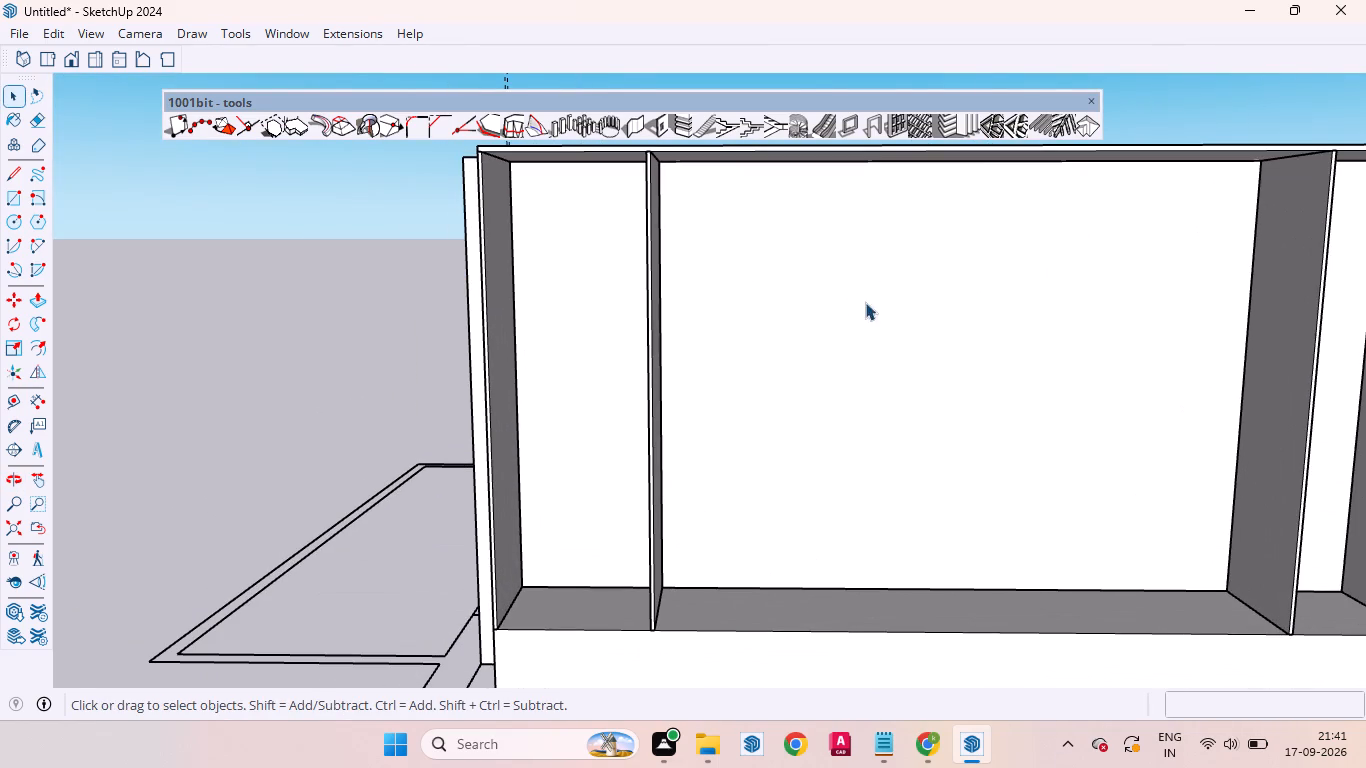
{"action": "scroll", "coordinate": [667, 282], "scroll_direction": "down", "scroll_amount": 4}
{"action": "scroll", "coordinate": [375, 0], "scroll_direction": "up", "scroll_amount": 3}
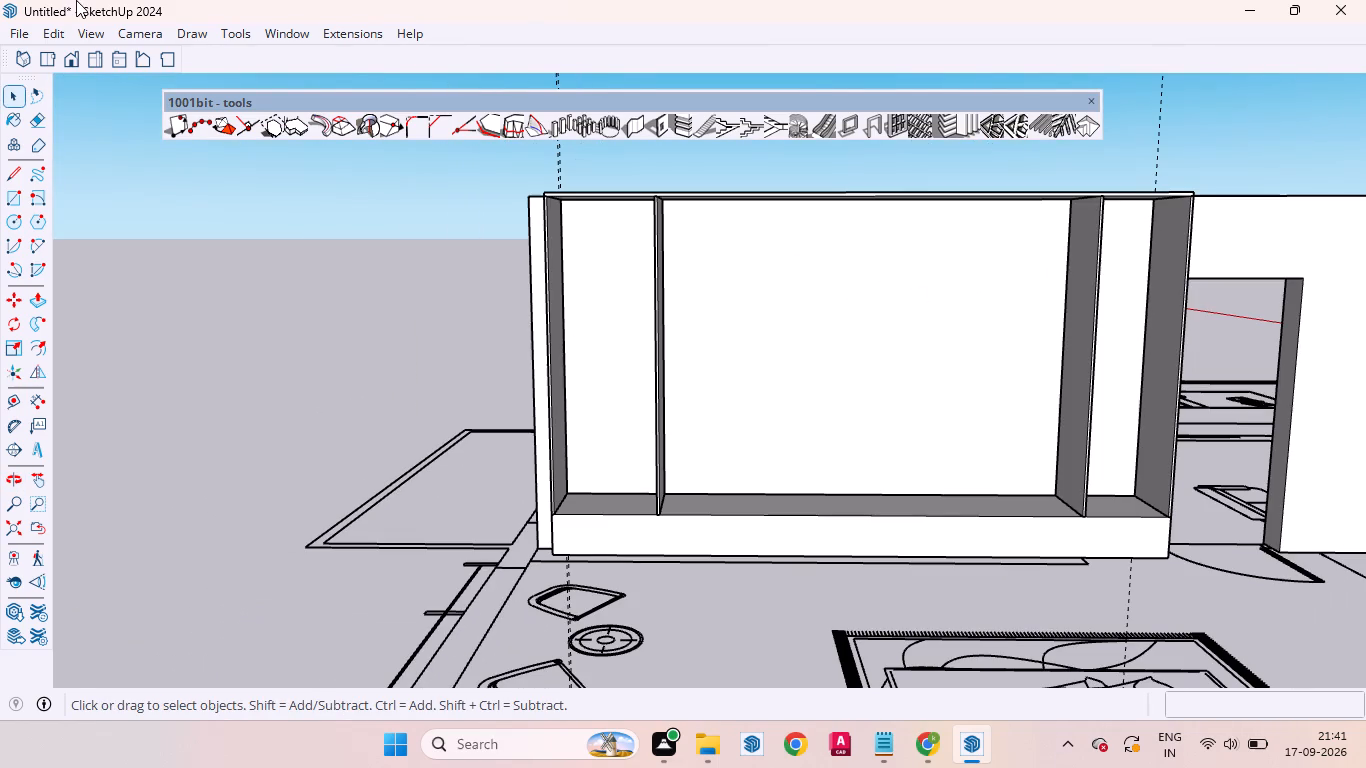
{"action": "scroll", "coordinate": [713, 264], "scroll_direction": "up", "scroll_amount": 3}
{"action": "scroll", "coordinate": [600, 301], "scroll_direction": "down", "scroll_amount": 6}
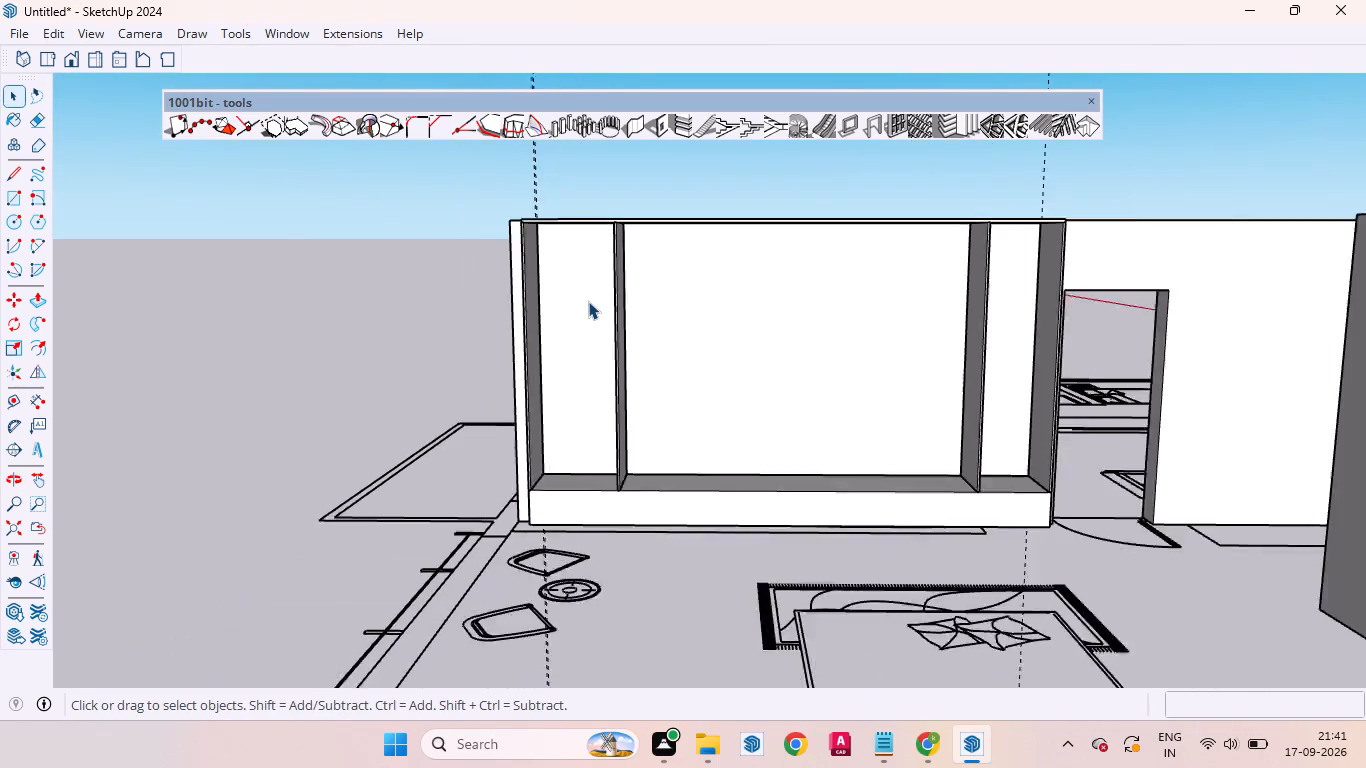
{"action": "scroll", "coordinate": [739, 276], "scroll_direction": "up", "scroll_amount": 8}
{"action": "scroll", "coordinate": [706, 265], "scroll_direction": "down", "scroll_amount": 3}
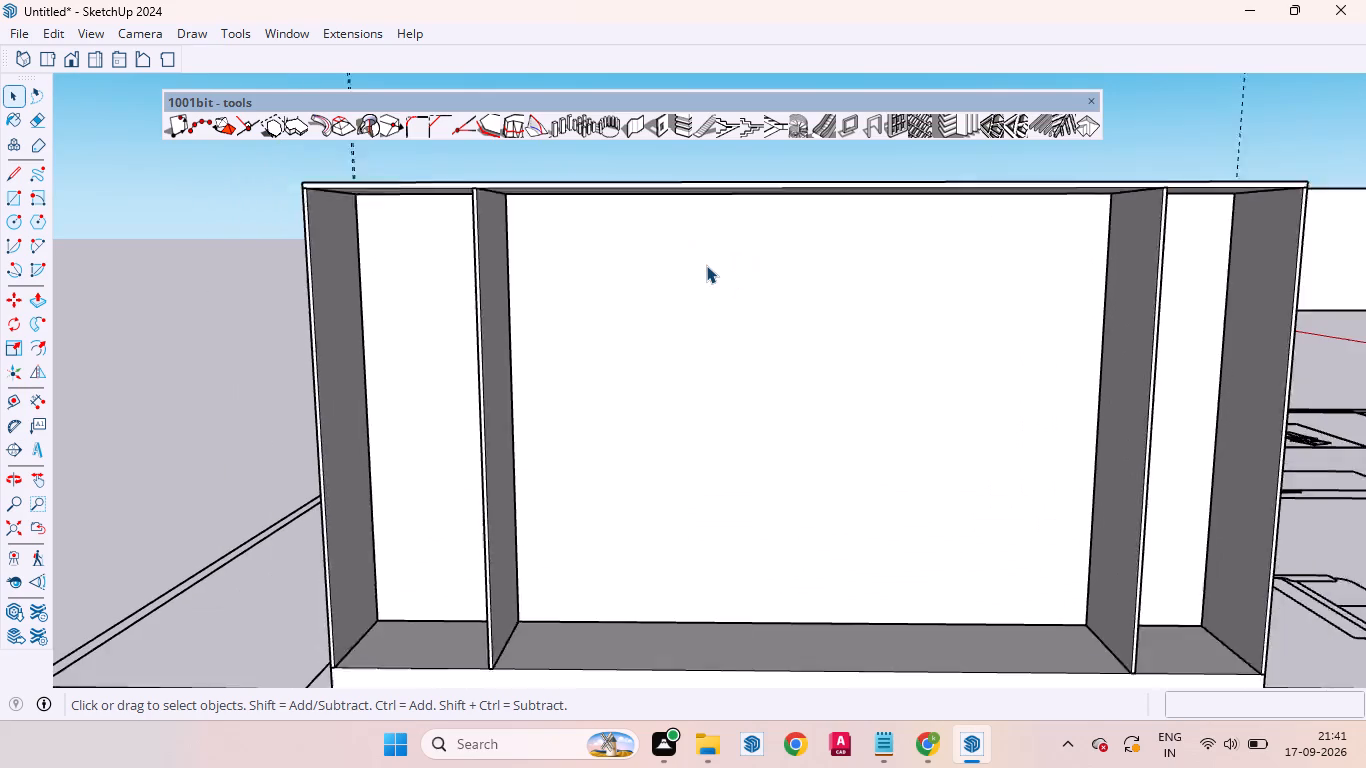
{"action": "scroll", "coordinate": [706, 265], "scroll_direction": "down", "scroll_amount": 1}
{"action": "scroll", "coordinate": [534, 312], "scroll_direction": "up", "scroll_amount": 8}
{"action": "scroll", "coordinate": [574, 267], "scroll_direction": "down", "scroll_amount": 2}
{"action": "scroll", "coordinate": [574, 267], "scroll_direction": "up", "scroll_amount": 1}
{"action": "scroll", "coordinate": [574, 267], "scroll_direction": "down", "scroll_amount": 8}
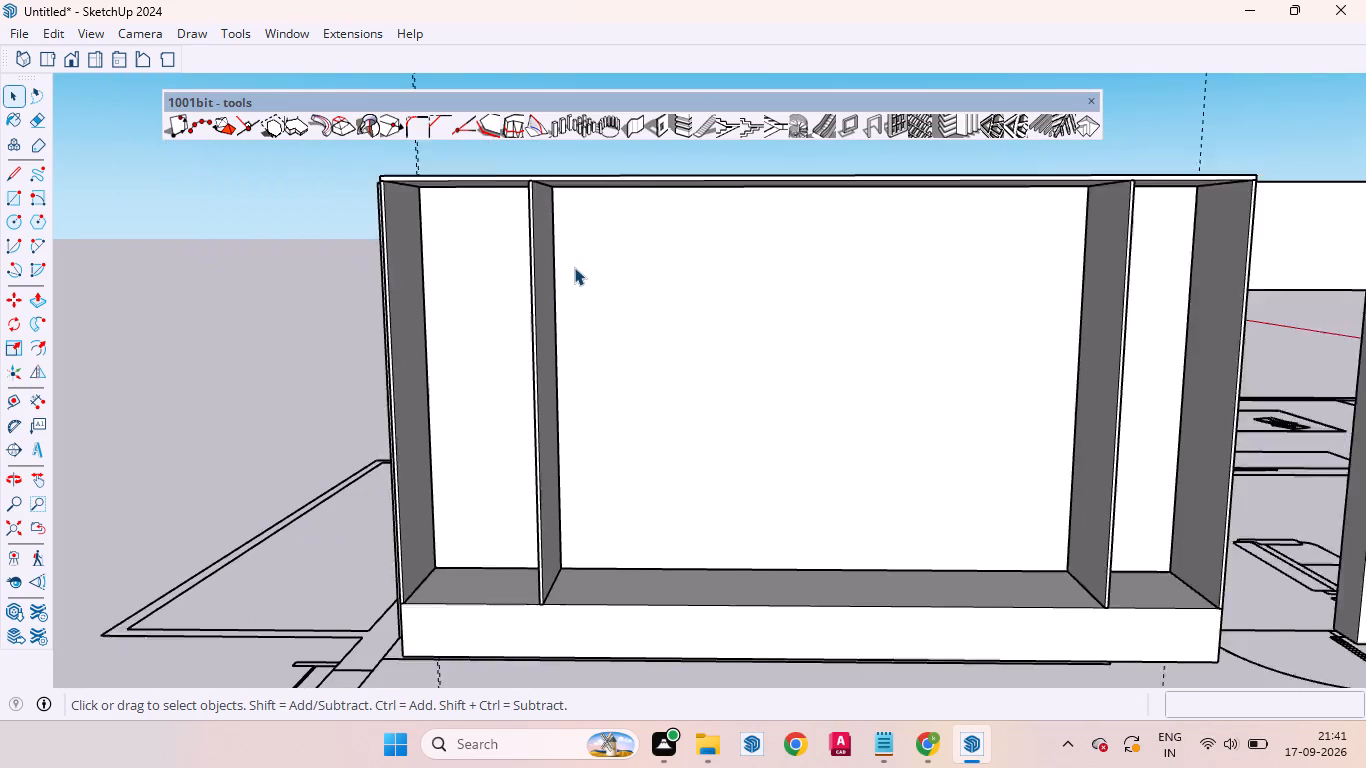
{"action": "scroll", "coordinate": [712, 268], "scroll_direction": "up", "scroll_amount": 2}
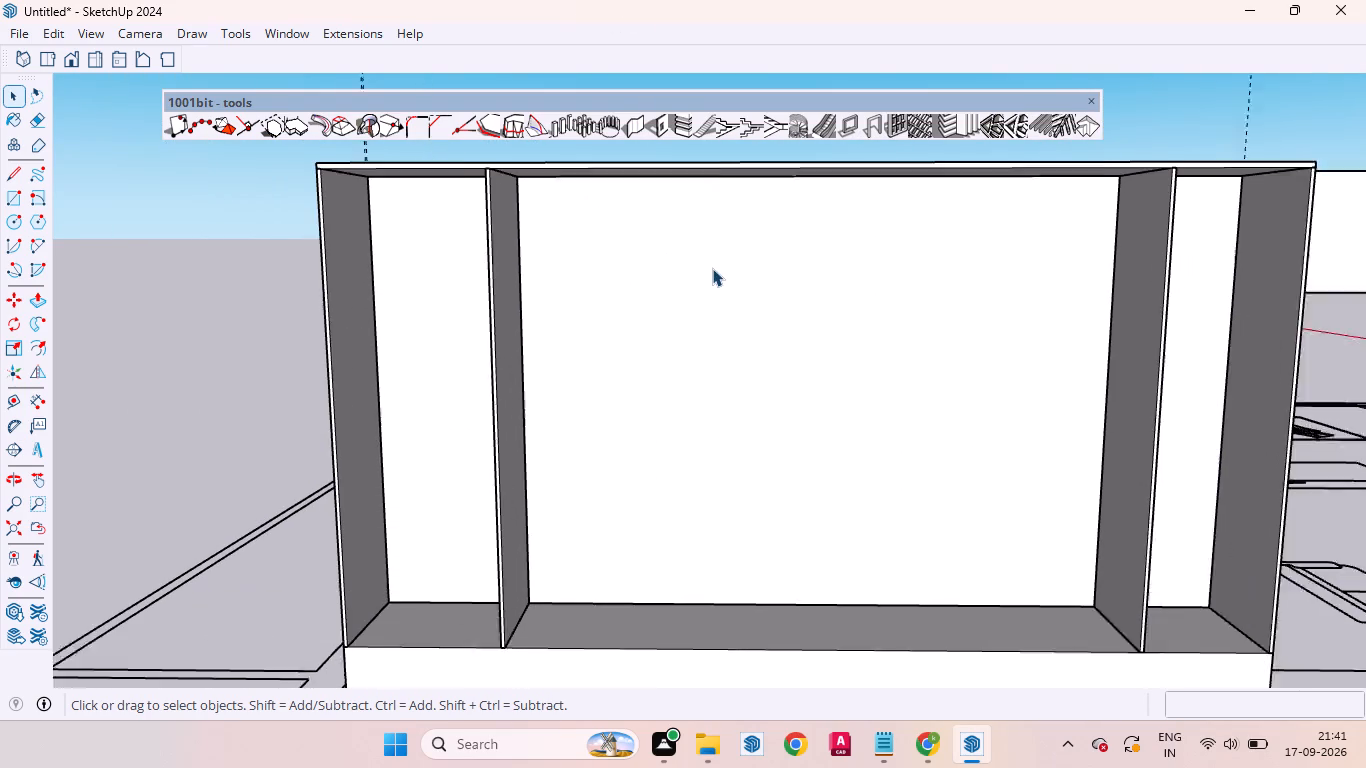
{"action": "scroll", "coordinate": [712, 268], "scroll_direction": "up", "scroll_amount": 1}
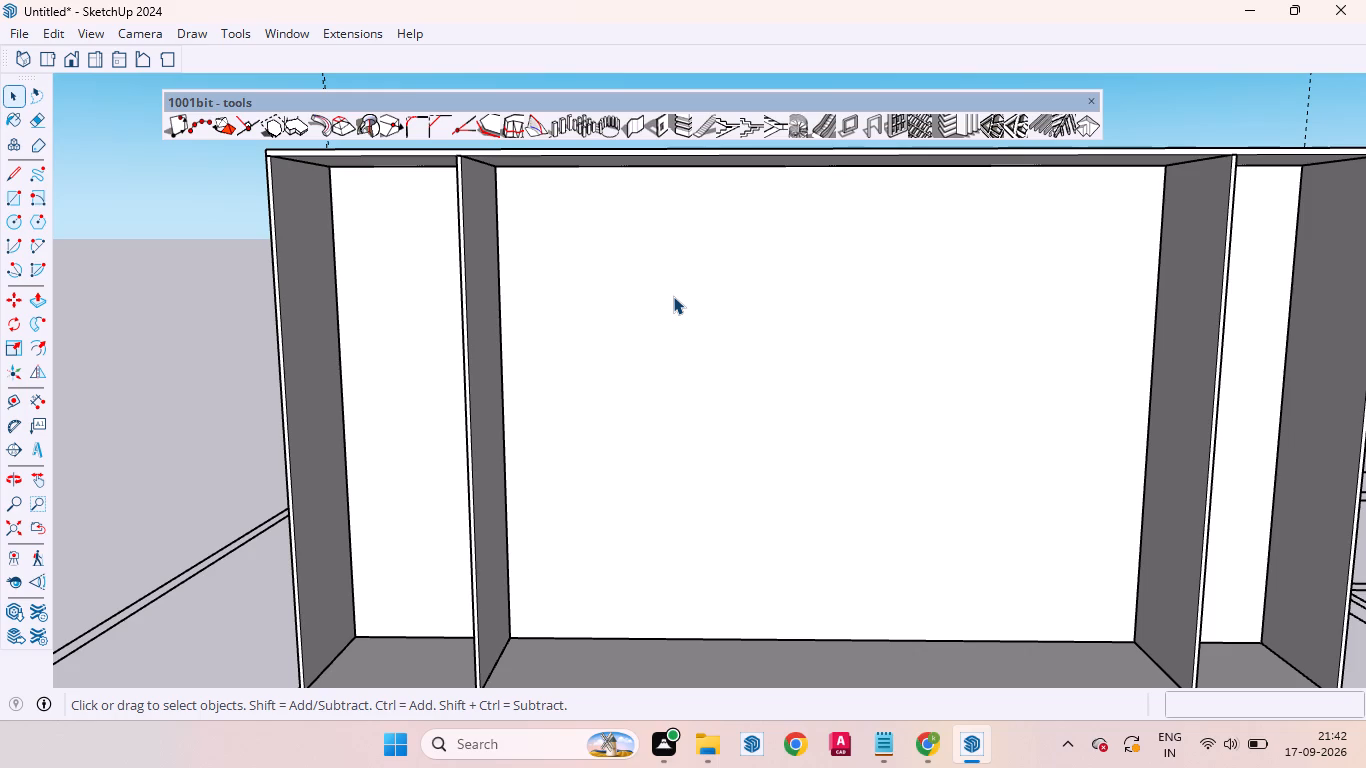
{"action": "scroll", "coordinate": [601, 304], "scroll_direction": "down", "scroll_amount": 5}
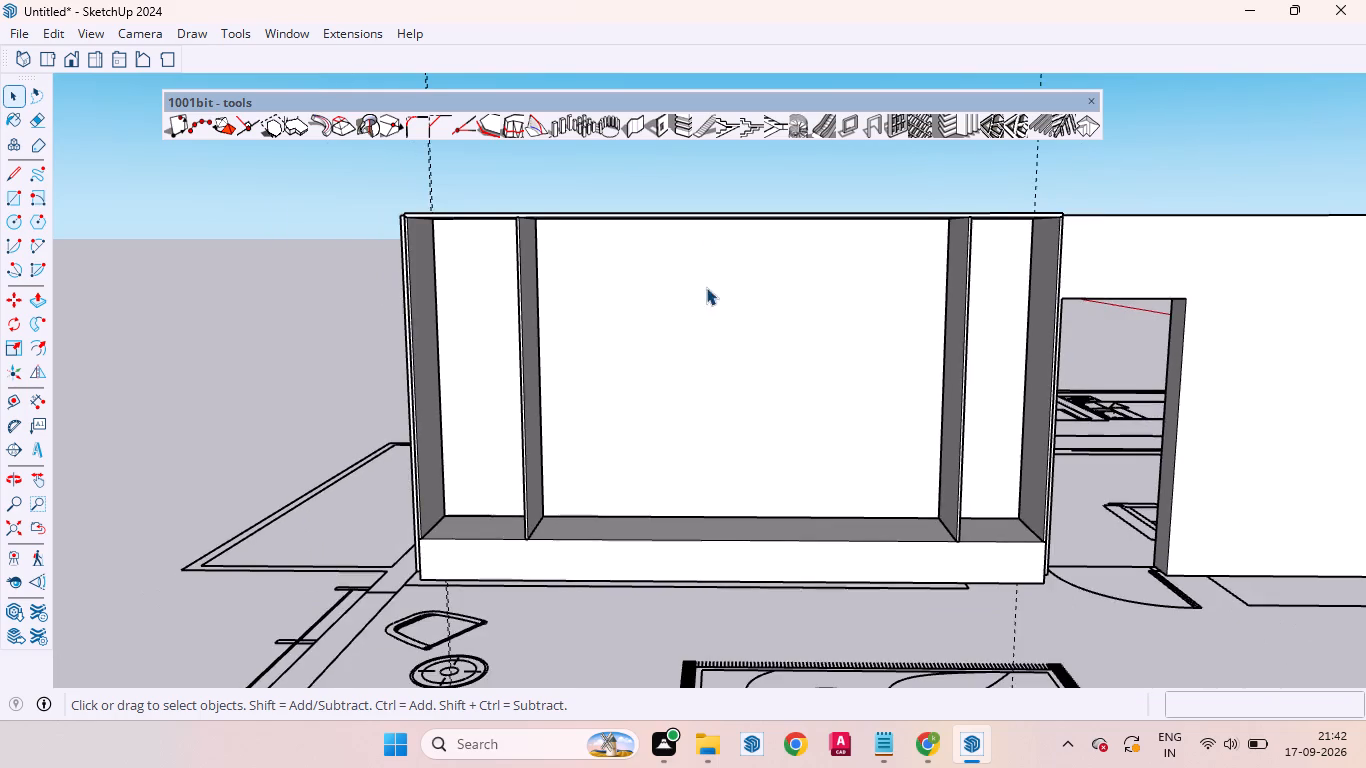
{"action": "scroll", "coordinate": [728, 285], "scroll_direction": "up", "scroll_amount": 4}
{"action": "scroll", "coordinate": [572, 303], "scroll_direction": "down", "scroll_amount": 2}
{"action": "scroll", "coordinate": [676, 278], "scroll_direction": "up", "scroll_amount": 2}
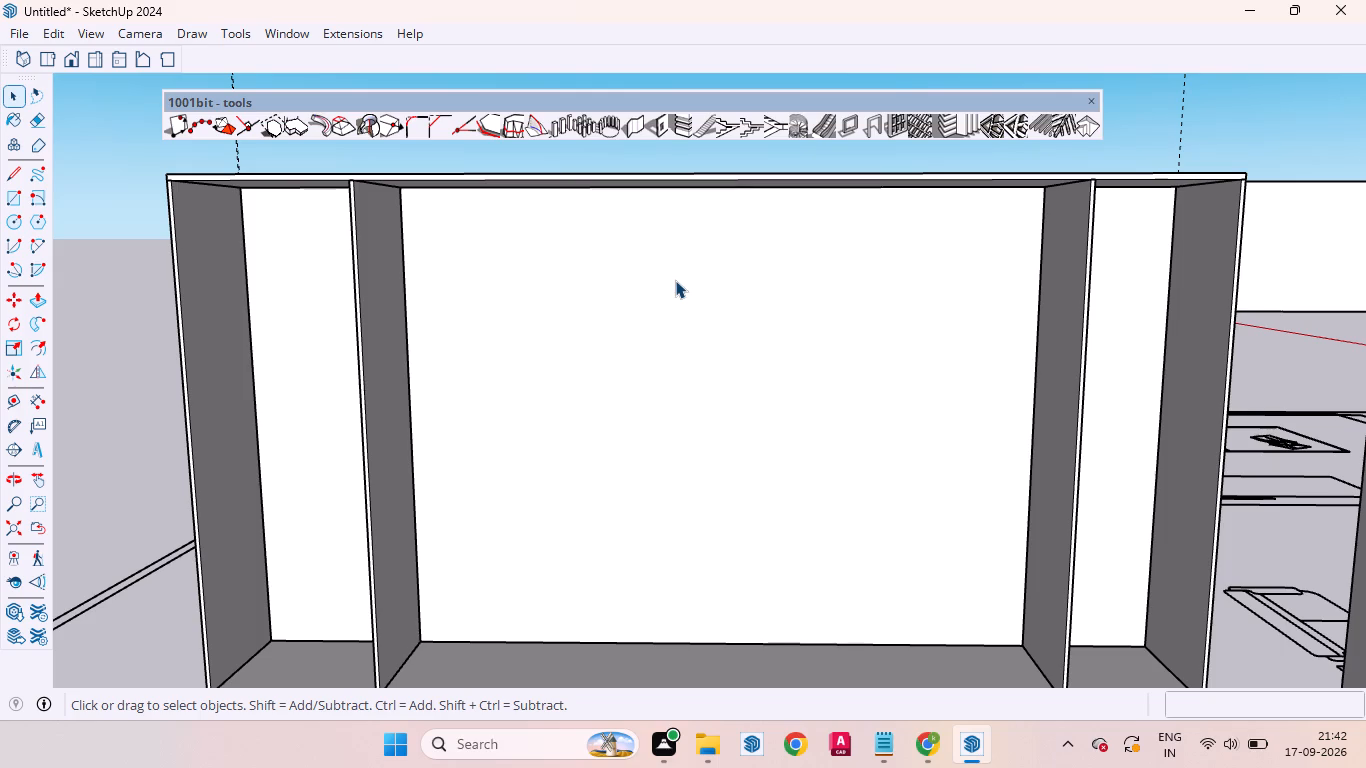
{"action": "scroll", "coordinate": [591, 306], "scroll_direction": "up", "scroll_amount": 3}
{"action": "scroll", "coordinate": [592, 307], "scroll_direction": "down", "scroll_amount": 4}
{"action": "scroll", "coordinate": [591, 307], "scroll_direction": "up", "scroll_amount": 1}
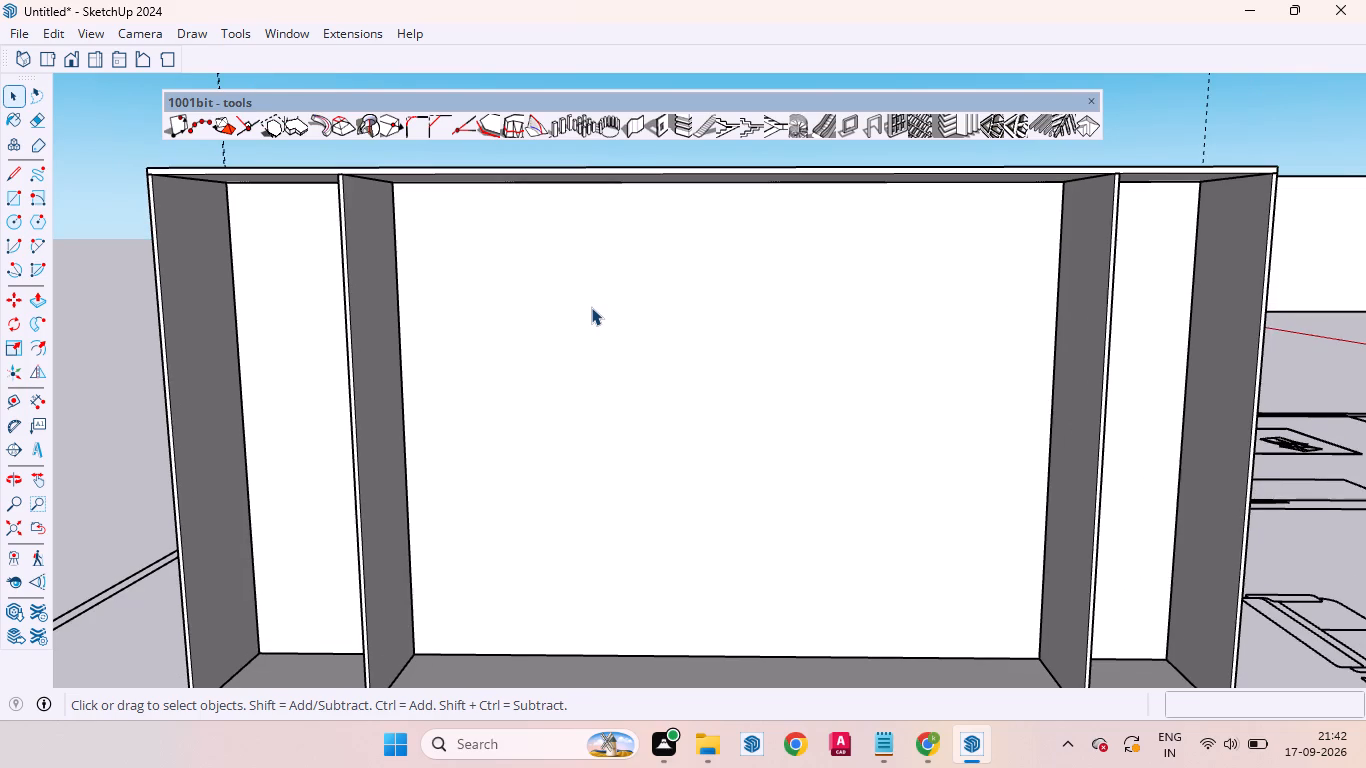
{"action": "scroll", "coordinate": [591, 307], "scroll_direction": "down", "scroll_amount": 4}
{"action": "scroll", "coordinate": [614, 343], "scroll_direction": "up", "scroll_amount": 3}
Inspect the unit obliquely from above, checking the top panel, divider depths and low box against the partition.
{"action": "middle_click_drag", "start_coordinate": [622, 354], "coordinate": [688, 349]}
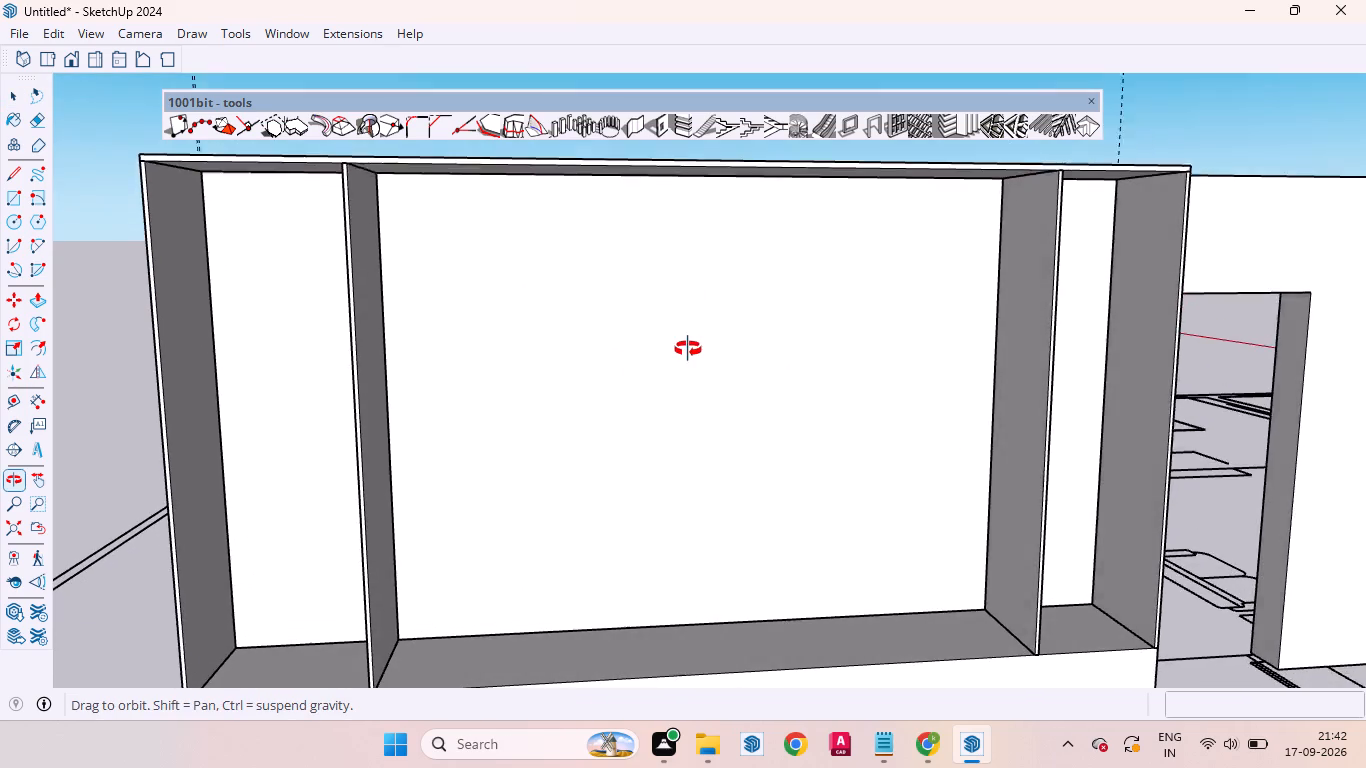
{"action": "middle_click_drag", "start_coordinate": [688, 349], "coordinate": [666, 391]}
{"action": "scroll", "coordinate": [617, 338], "scroll_direction": "down", "scroll_amount": 5}
{"action": "scroll", "coordinate": [612, 343], "scroll_direction": "up", "scroll_amount": 4}
{"action": "middle_click_drag", "start_coordinate": [523, 383], "coordinate": [575, 403]}
{"action": "scroll", "coordinate": [558, 366], "scroll_direction": "down", "scroll_amount": 4}
{"action": "scroll", "coordinate": [567, 374], "scroll_direction": "up", "scroll_amount": 1}
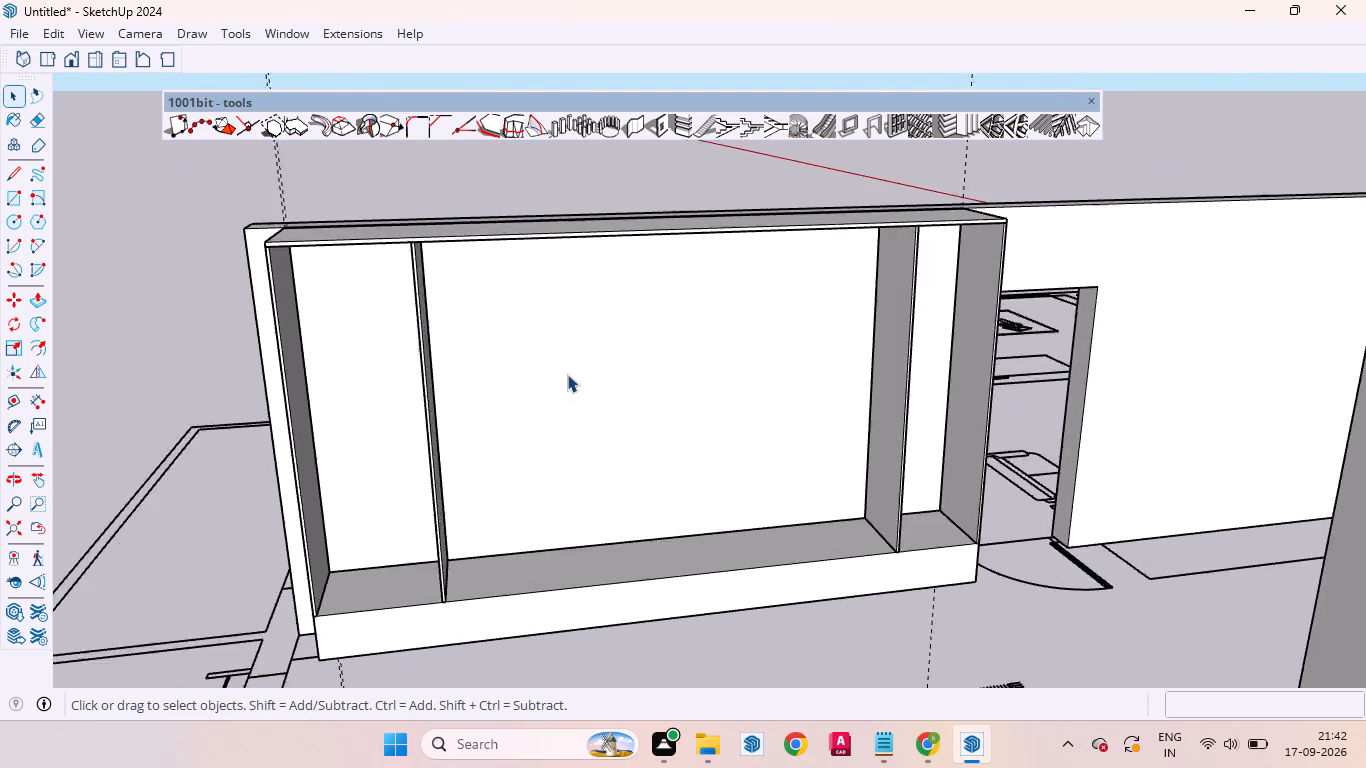
{"action": "scroll", "coordinate": [567, 374], "scroll_direction": "up", "scroll_amount": 3}
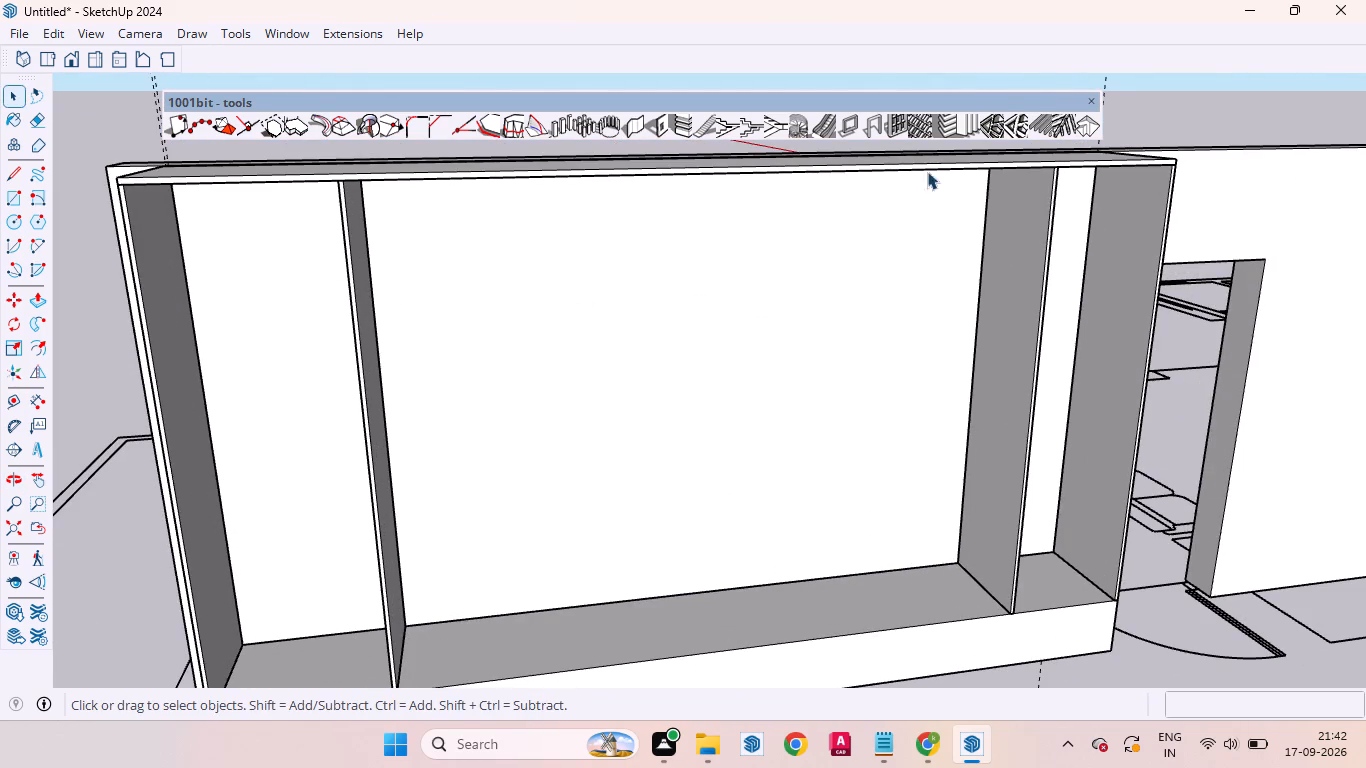
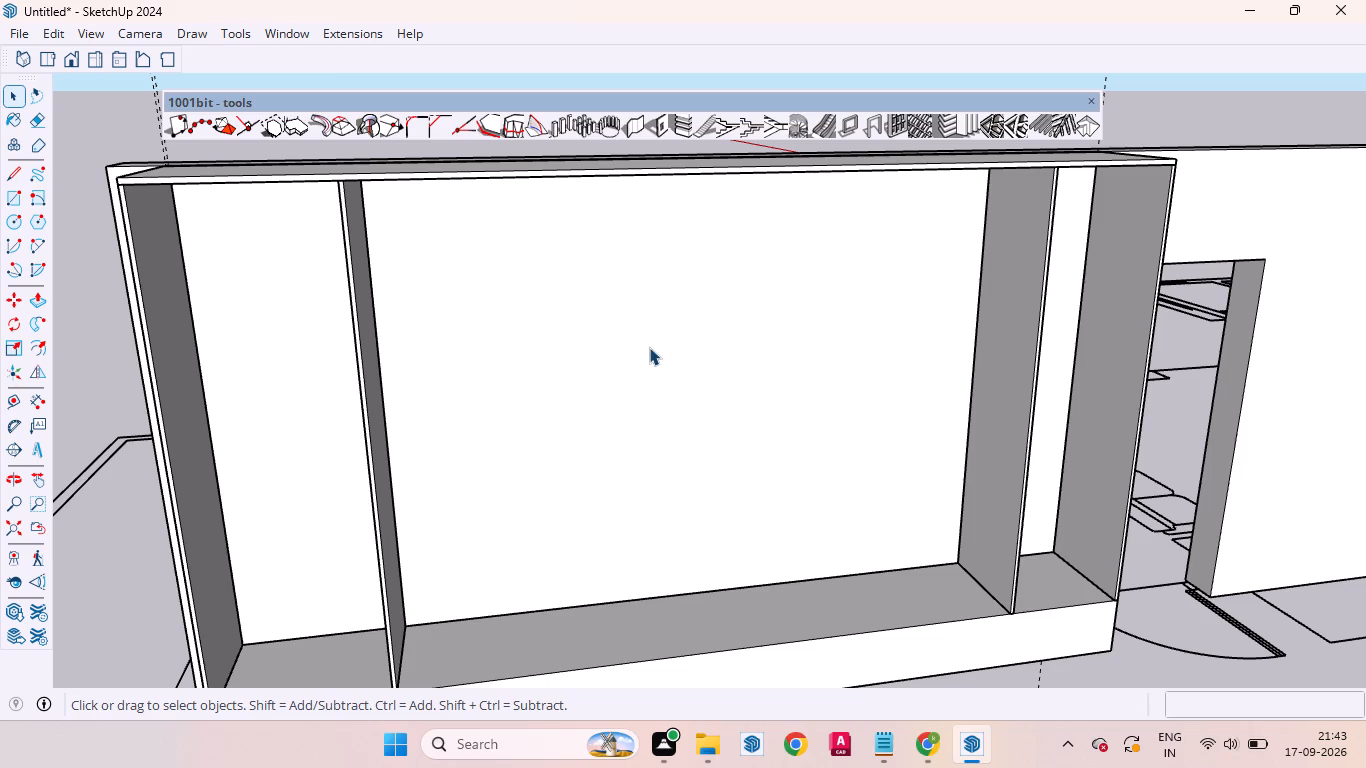
Examine the panelled unit against the partition, door opening and bedroom furniture from above.
{"action": "scroll", "coordinate": [680, 350], "scroll_direction": "right", "scroll_amount": 2}
{"action": "scroll", "coordinate": [680, 350], "scroll_direction": "left", "scroll_amount": 1}
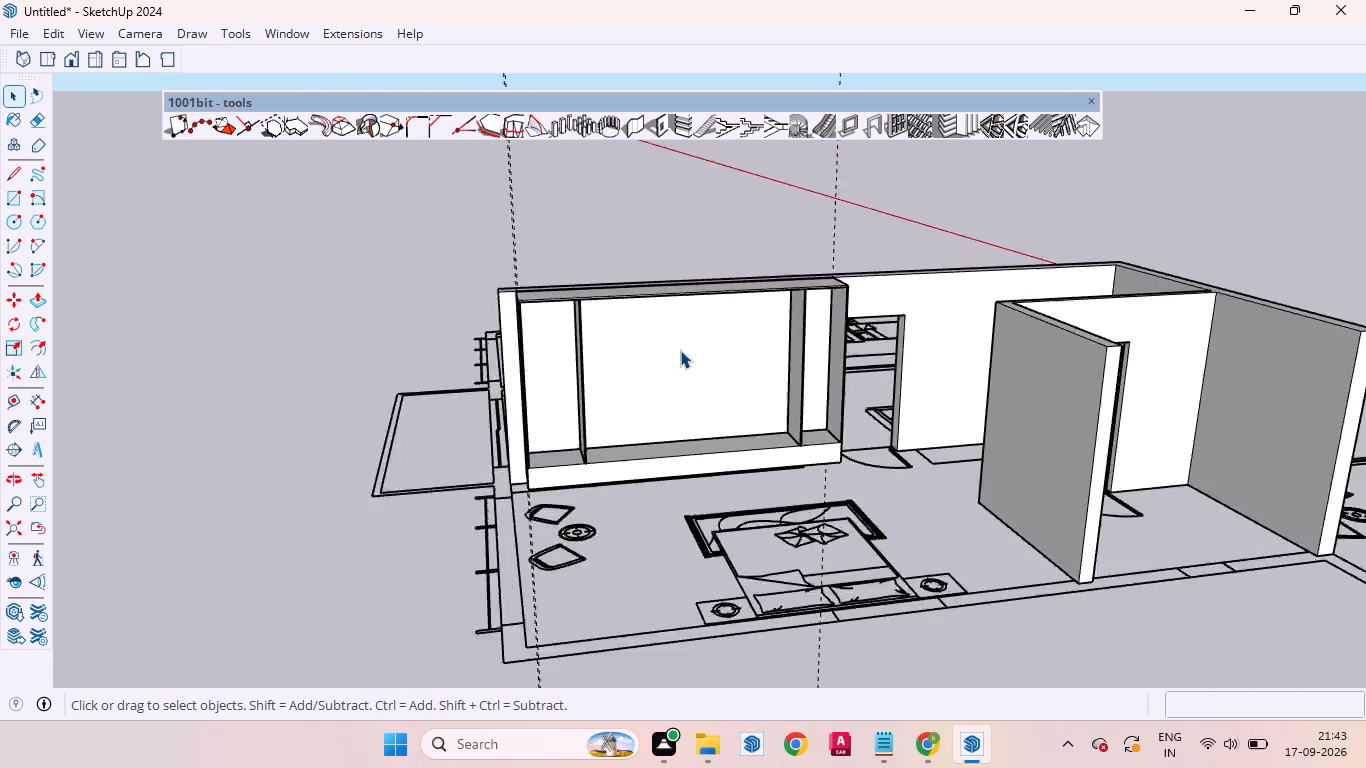
{"action": "scroll", "coordinate": [680, 350], "scroll_direction": "left", "scroll_amount": 1}
{"action": "scroll", "coordinate": [680, 350], "scroll_direction": "right", "scroll_amount": 1}
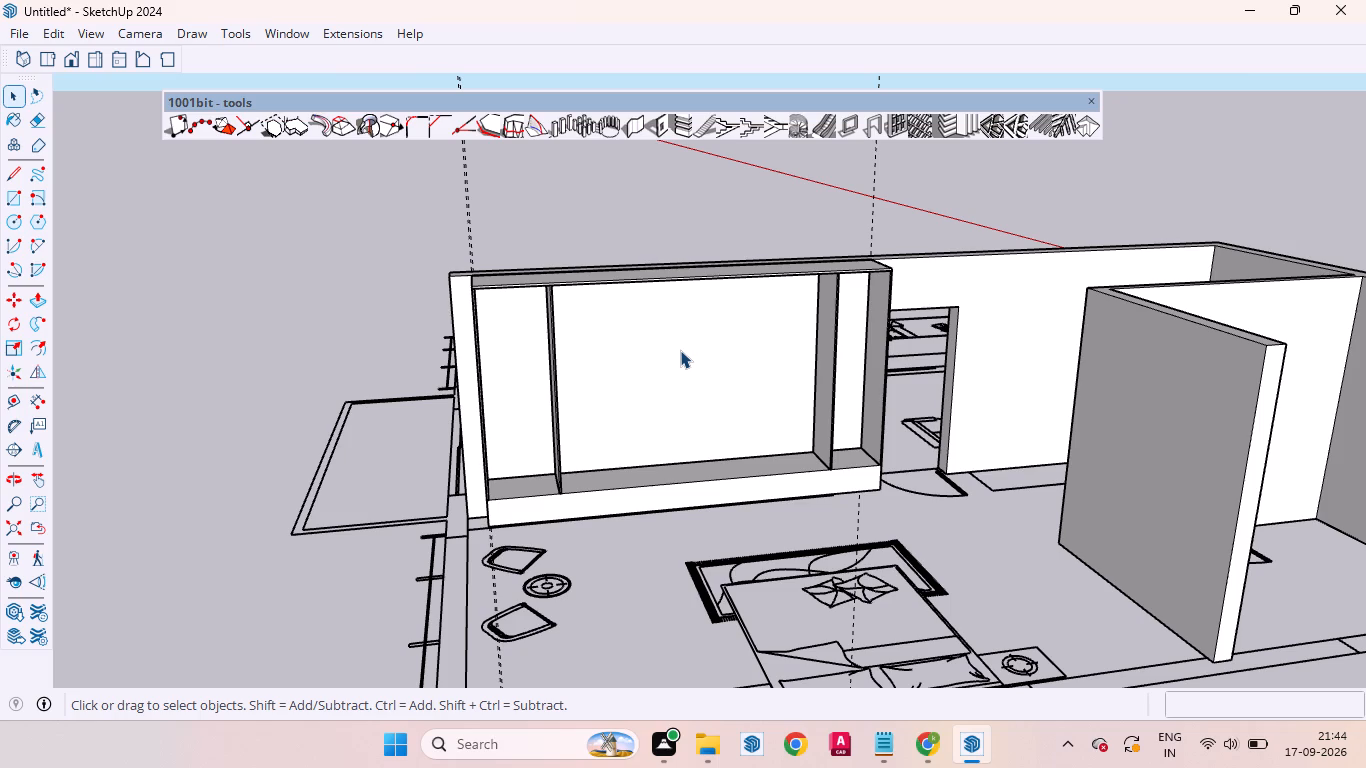
{"action": "scroll", "coordinate": [716, 374], "scroll_direction": "up", "scroll_amount": 6, "text": "ctrl"}
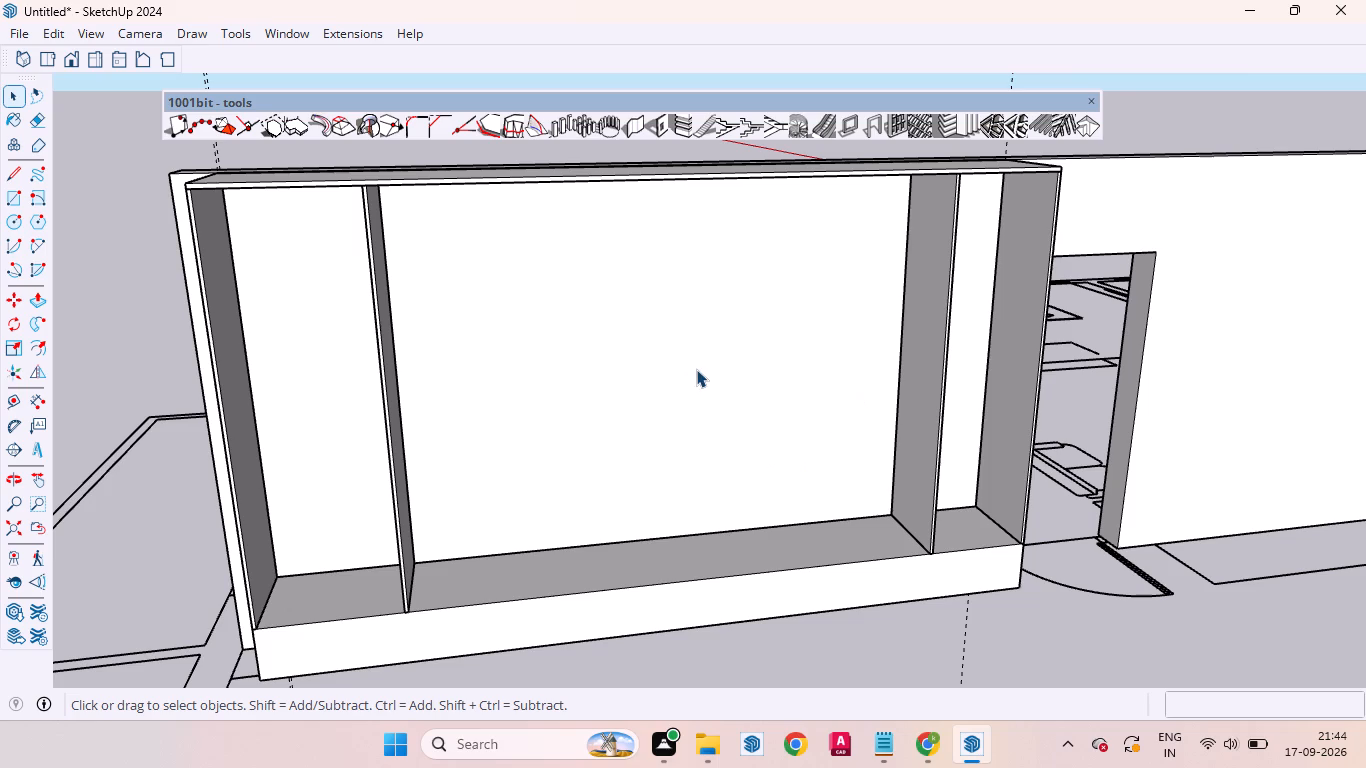
{"action": "scroll", "coordinate": [696, 369], "scroll_direction": "down", "scroll_amount": 2, "text": "ctrl"}
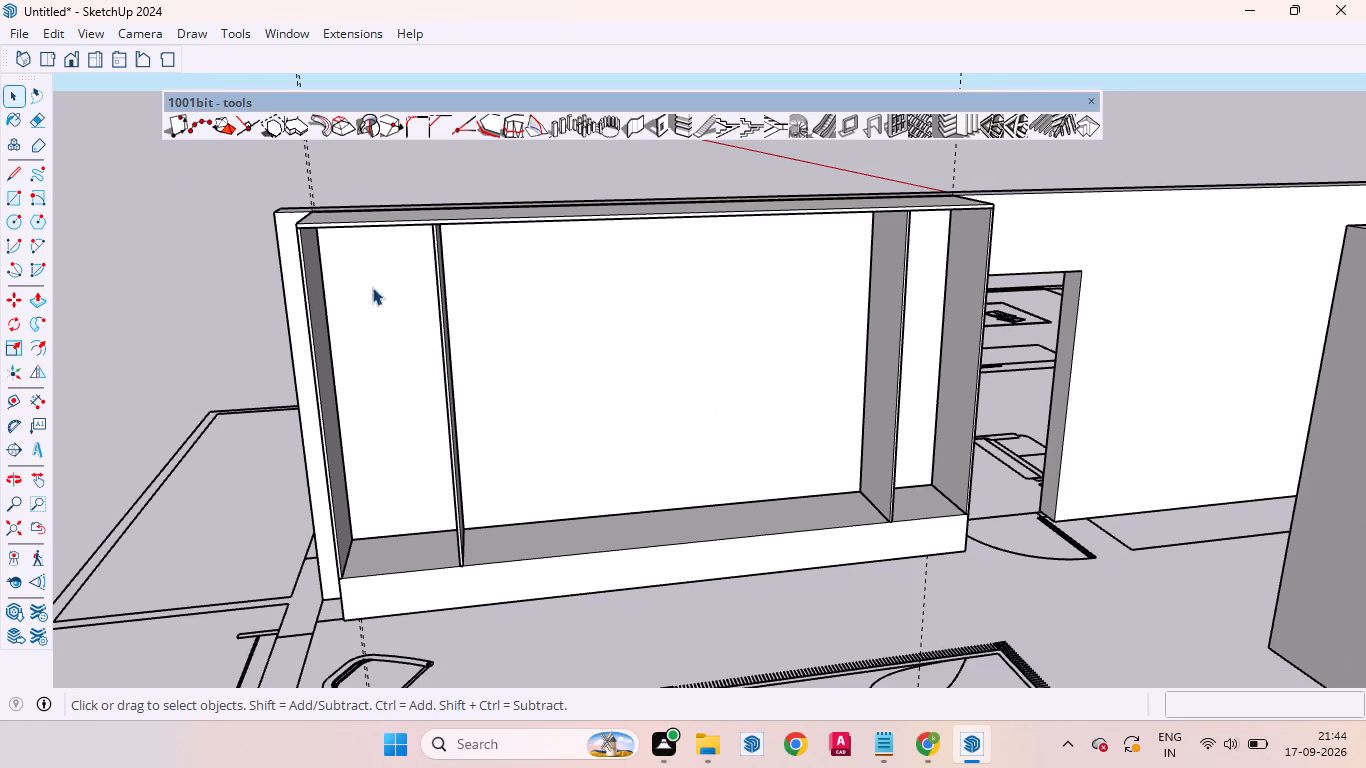
{"action": "left_click", "coordinate": [231, 223]}
{"action": "scroll", "coordinate": [442, 253], "scroll_direction": "down", "scroll_amount": 2, "text": "ctrl"}
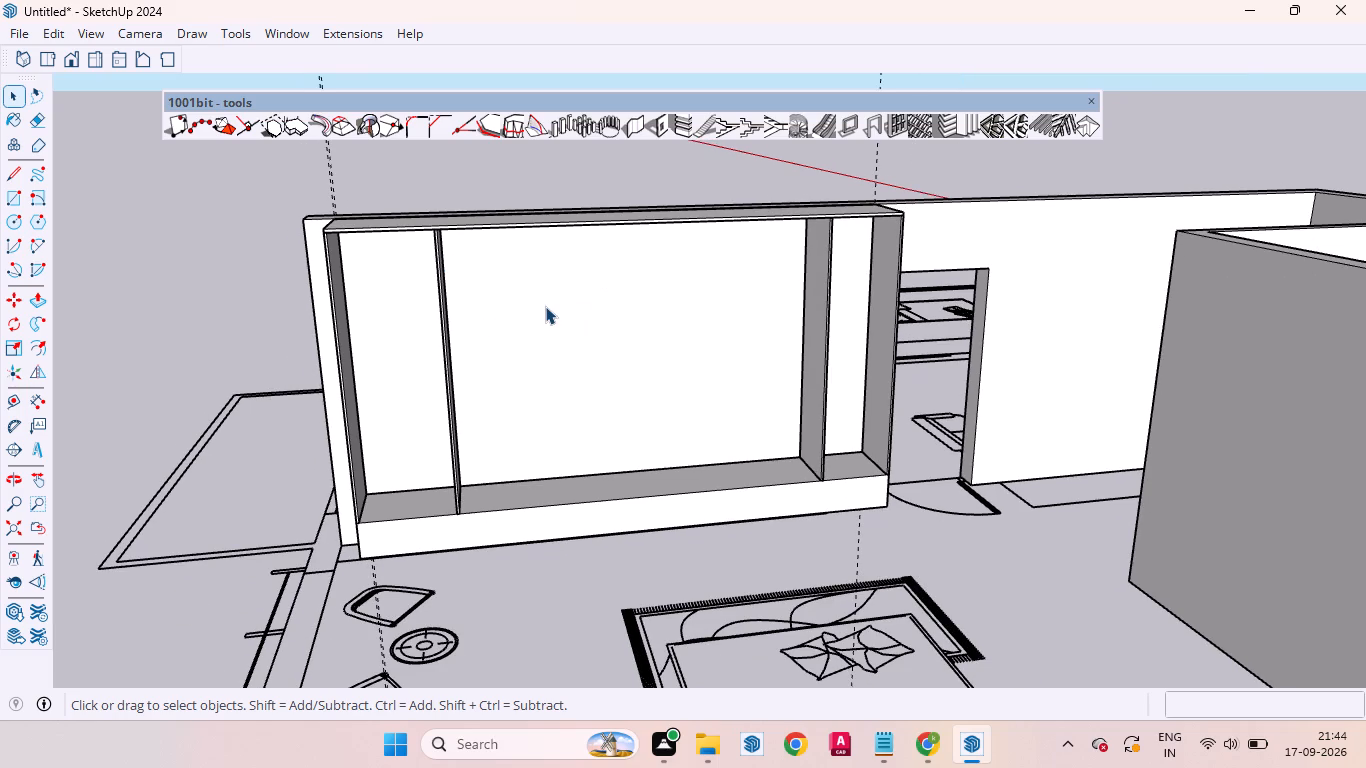
{"action": "scroll", "coordinate": [545, 306], "scroll_direction": "right", "scroll_amount": 1}
{"action": "scroll", "coordinate": [545, 306], "scroll_direction": "left", "scroll_amount": 1}
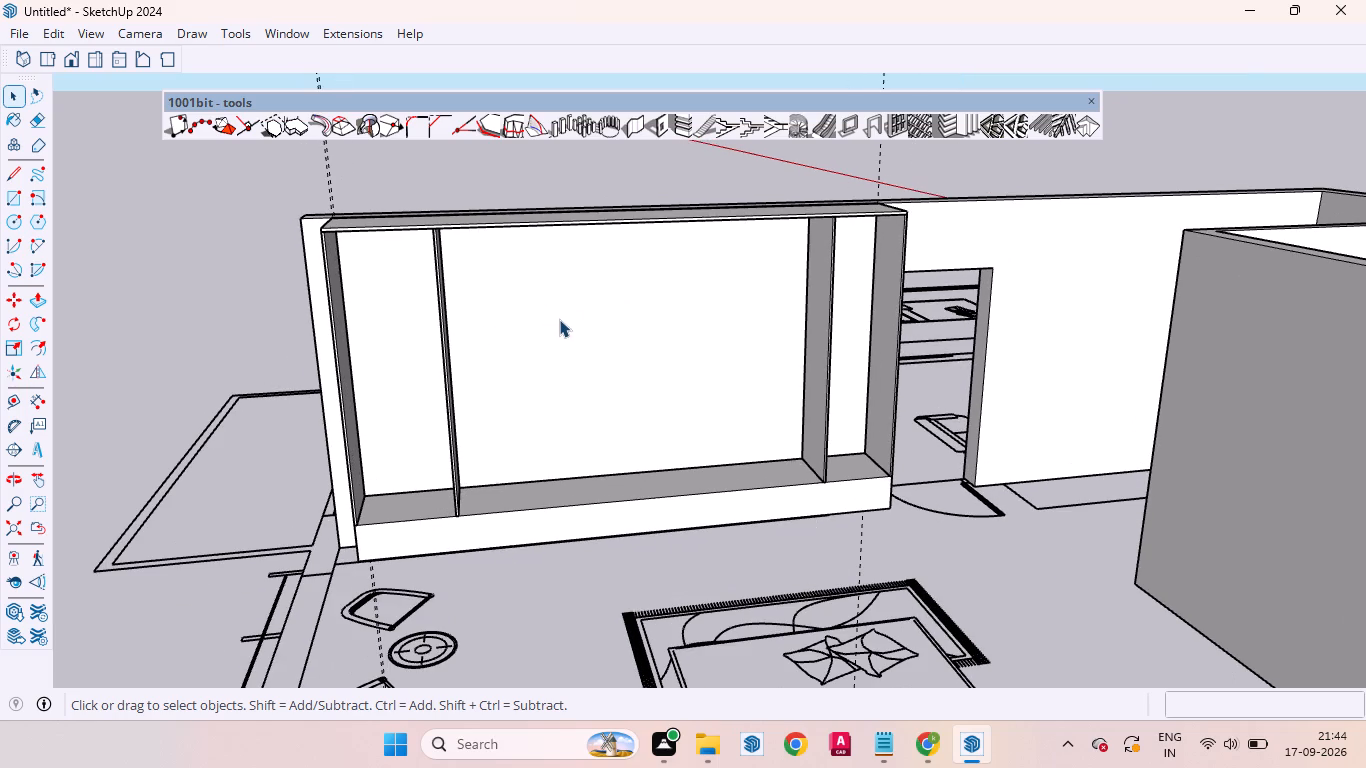
Inspect the unit's front, checking the central bay between the two dividers and the low box beneath it.
{"action": "middle_click_drag", "start_coordinate": [543, 309], "coordinate": [464, 263]}
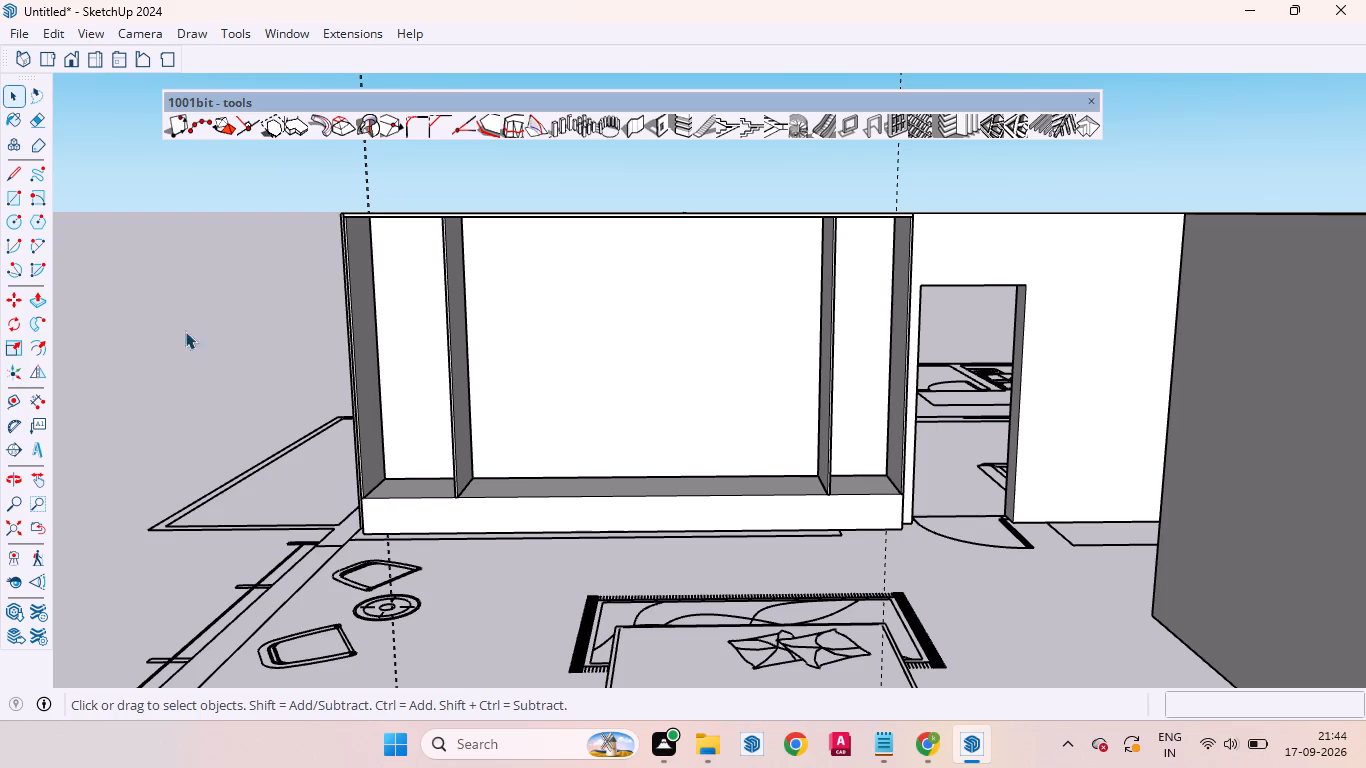
{"action": "scroll", "coordinate": [649, 302], "scroll_direction": "up", "scroll_amount": 4}
{"action": "scroll", "coordinate": [634, 327], "scroll_direction": "down", "scroll_amount": 6}
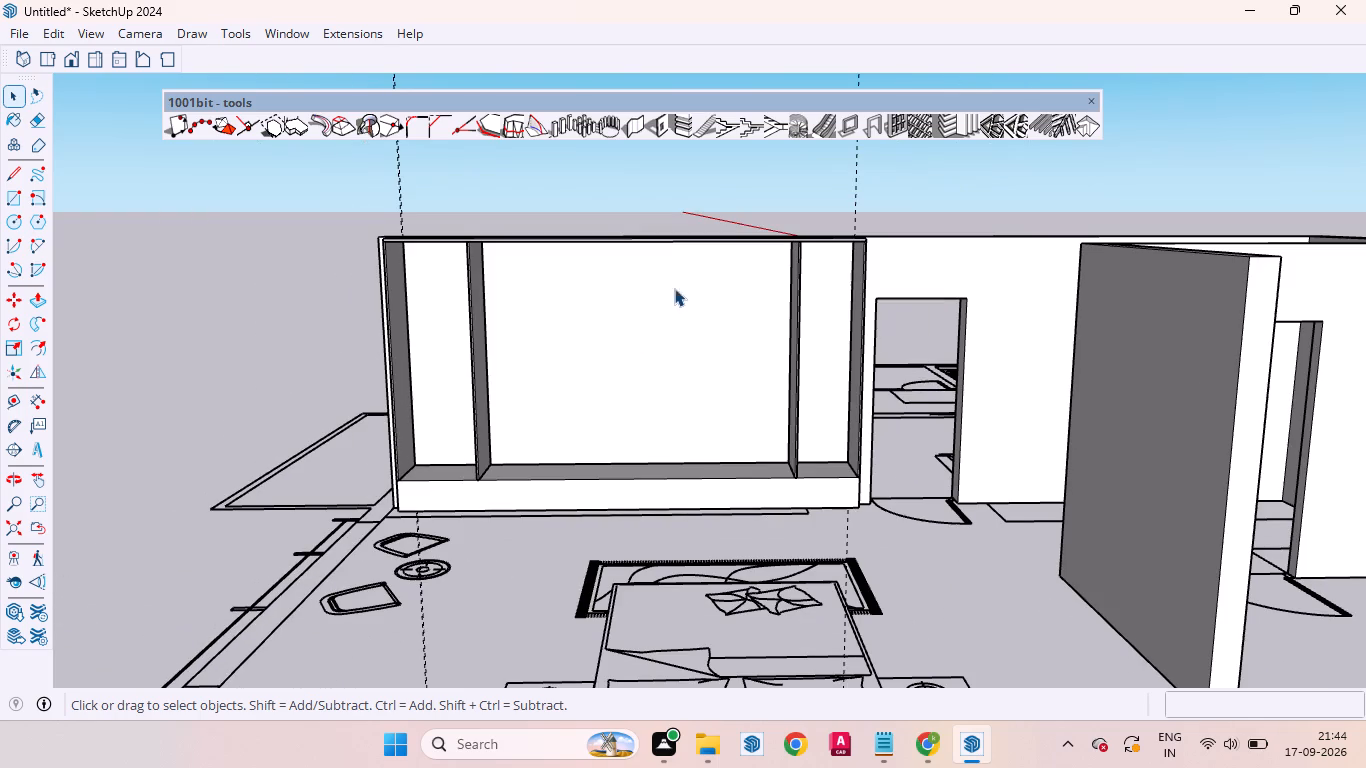
{"action": "scroll", "coordinate": [720, 346], "scroll_direction": "up", "scroll_amount": 4}
{"action": "scroll", "coordinate": [689, 371], "scroll_direction": "down", "scroll_amount": 4}
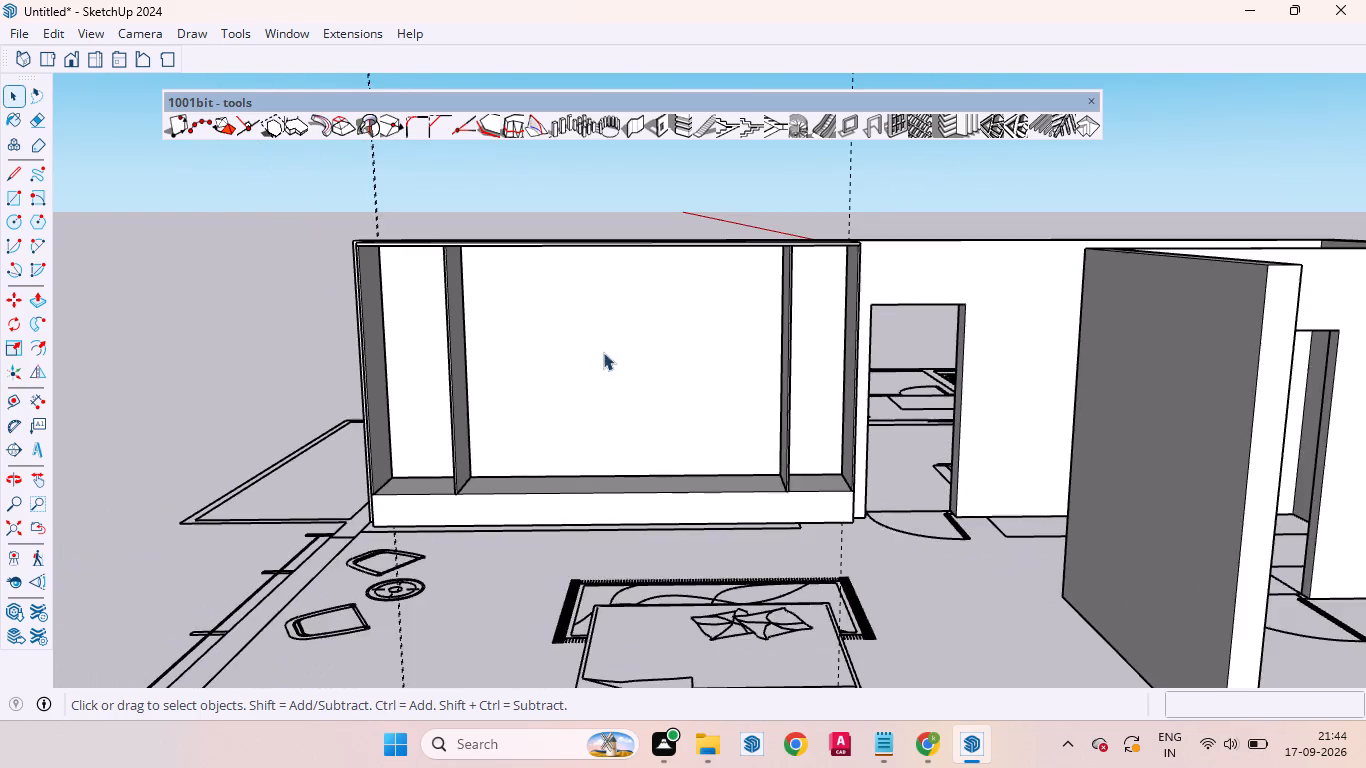
{"action": "scroll", "coordinate": [588, 334], "scroll_direction": "up", "scroll_amount": 4}
{"action": "scroll", "coordinate": [589, 343], "scroll_direction": "down", "scroll_amount": 4}
{"action": "scroll", "coordinate": [652, 270], "scroll_direction": "up", "scroll_amount": 3}
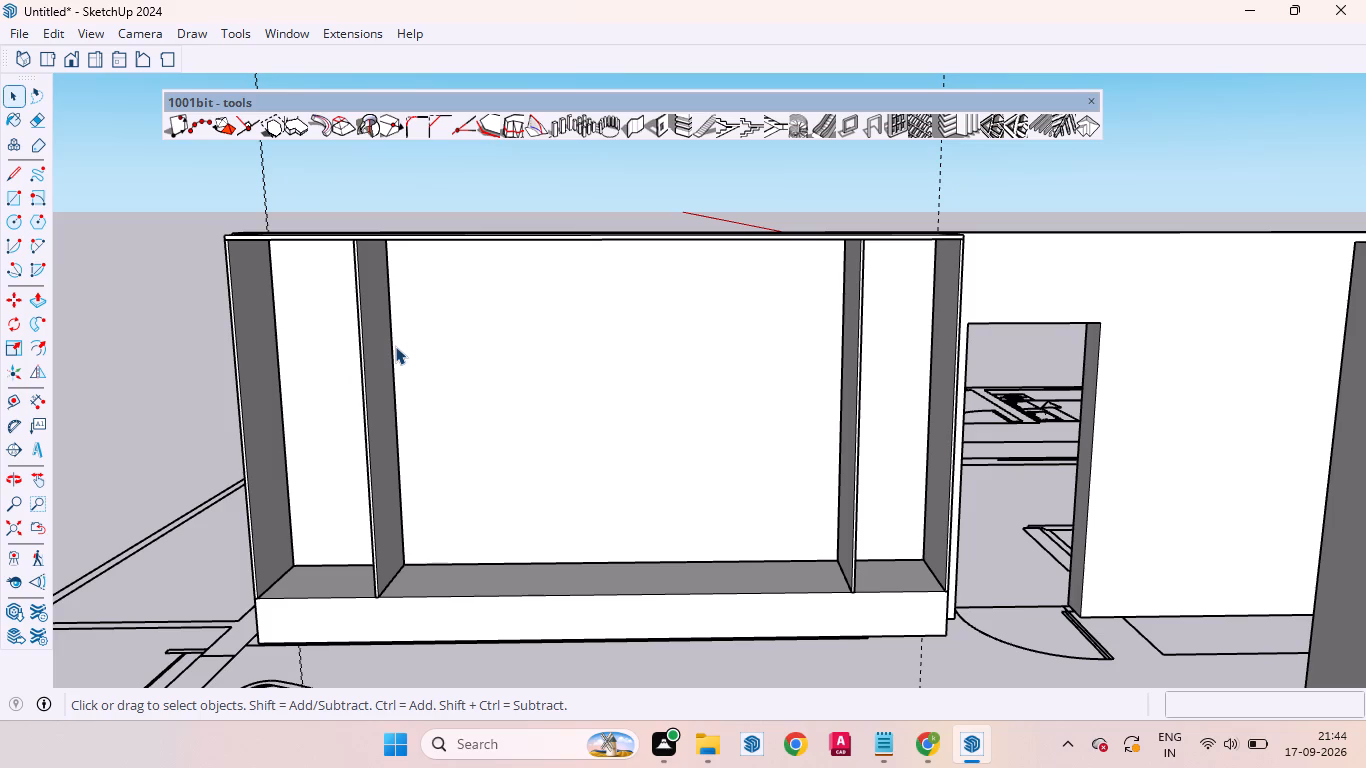
{"action": "scroll", "coordinate": [514, 342], "scroll_direction": "up", "scroll_amount": 3}
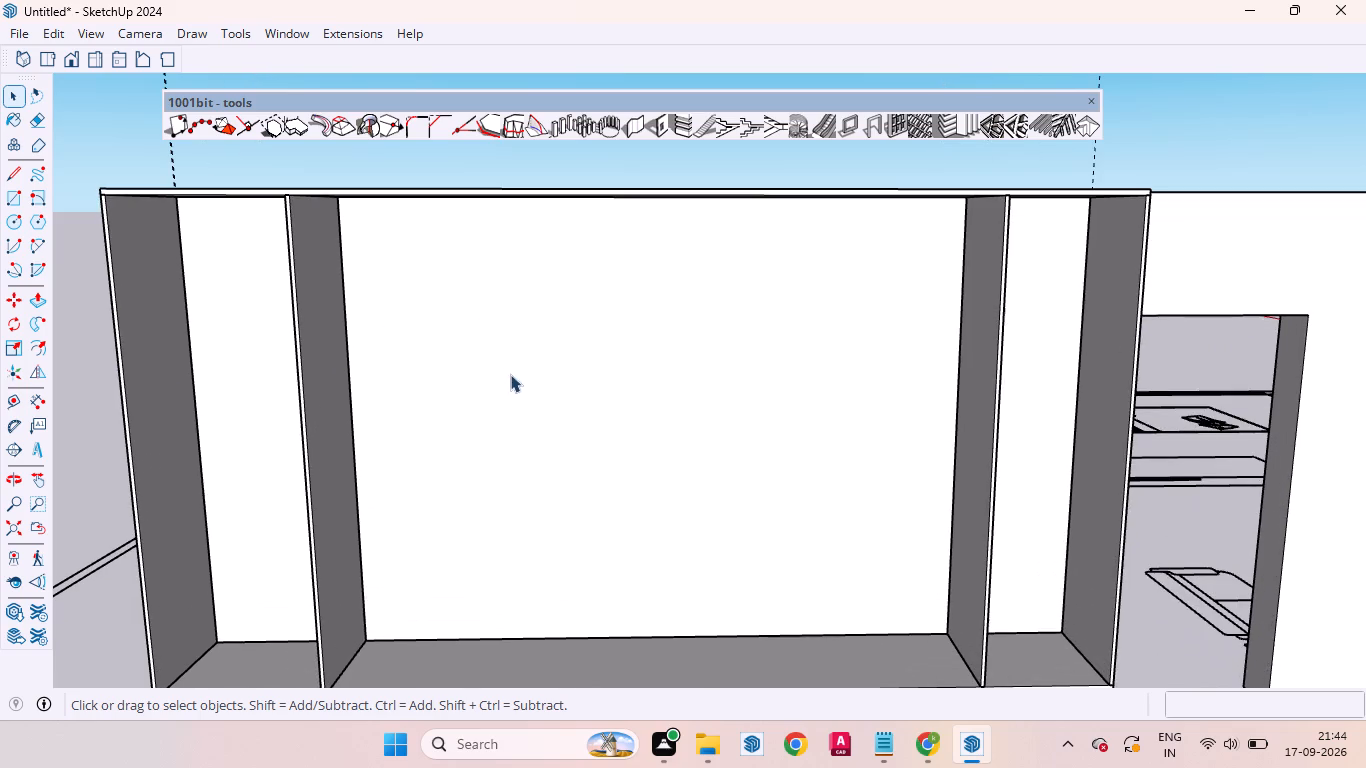
{"action": "scroll", "coordinate": [480, 372], "scroll_direction": "down", "scroll_amount": 5}
{"action": "scroll", "coordinate": [535, 336], "scroll_direction": "up", "scroll_amount": 2}
{"action": "scroll", "coordinate": [530, 364], "scroll_direction": "down", "scroll_amount": 4}
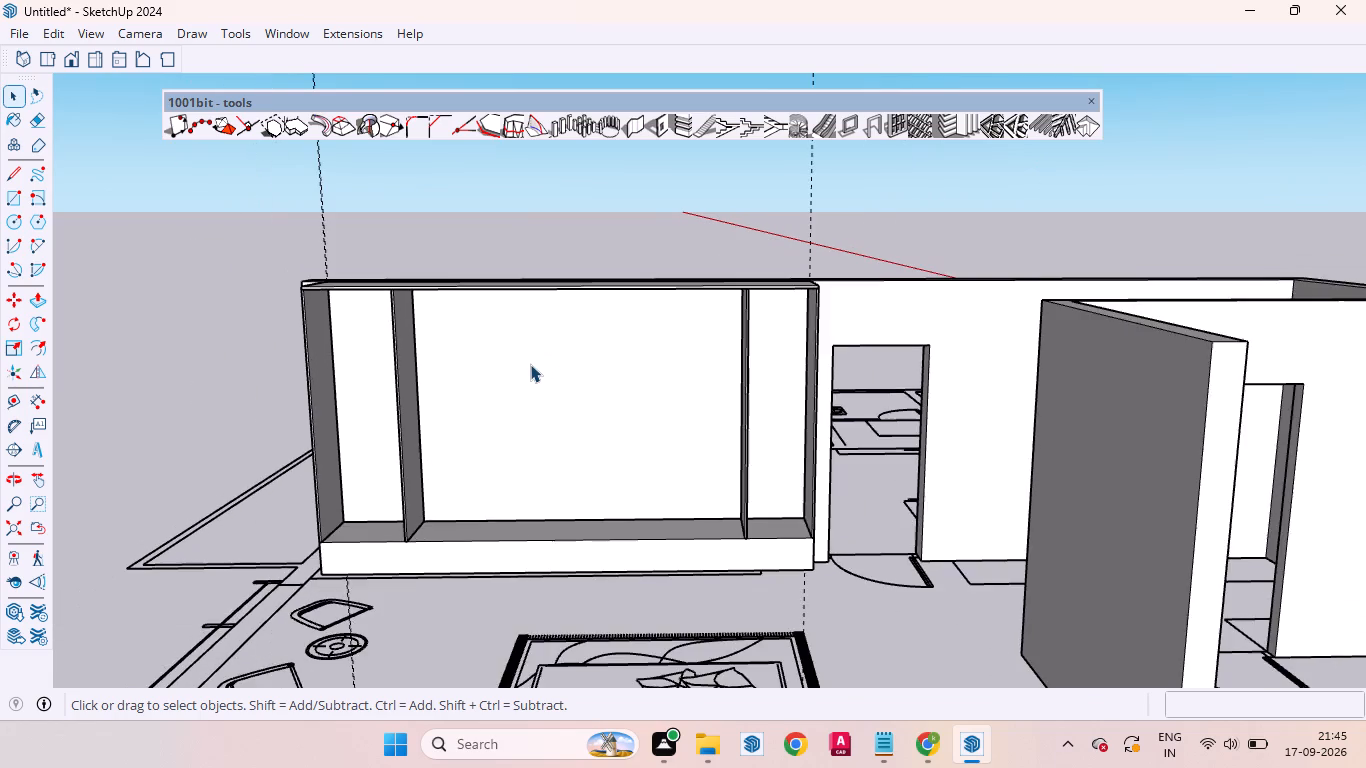
{"action": "scroll", "coordinate": [527, 347], "scroll_direction": "up", "scroll_amount": 3}
Inspect the unit obliquely, checking the underside of the top panel and the empty back of the central bay.
{"action": "middle_click_drag", "start_coordinate": [510, 374], "coordinate": [715, 294]}
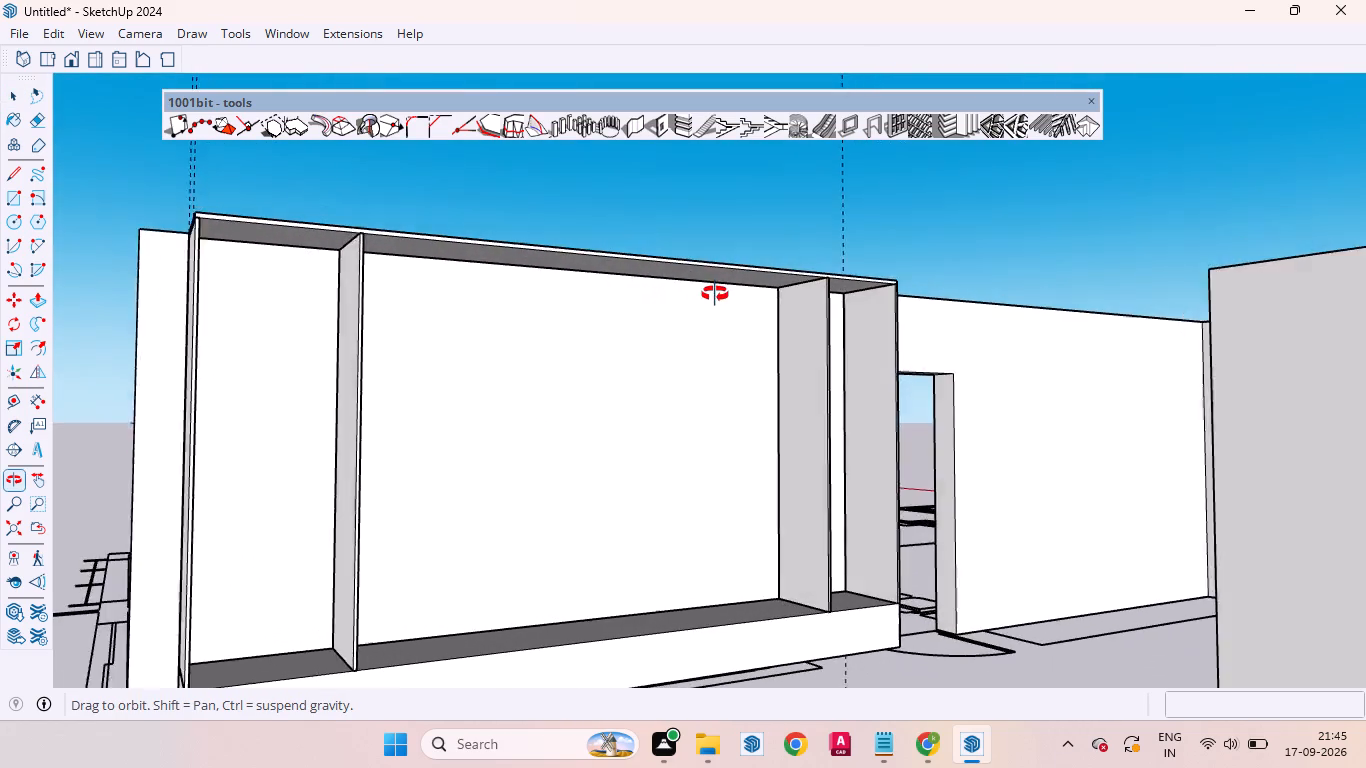
{"action": "middle_click_drag", "start_coordinate": [715, 294], "coordinate": [599, 359]}
{"action": "scroll", "coordinate": [621, 366], "scroll_direction": "down", "scroll_amount": 4}
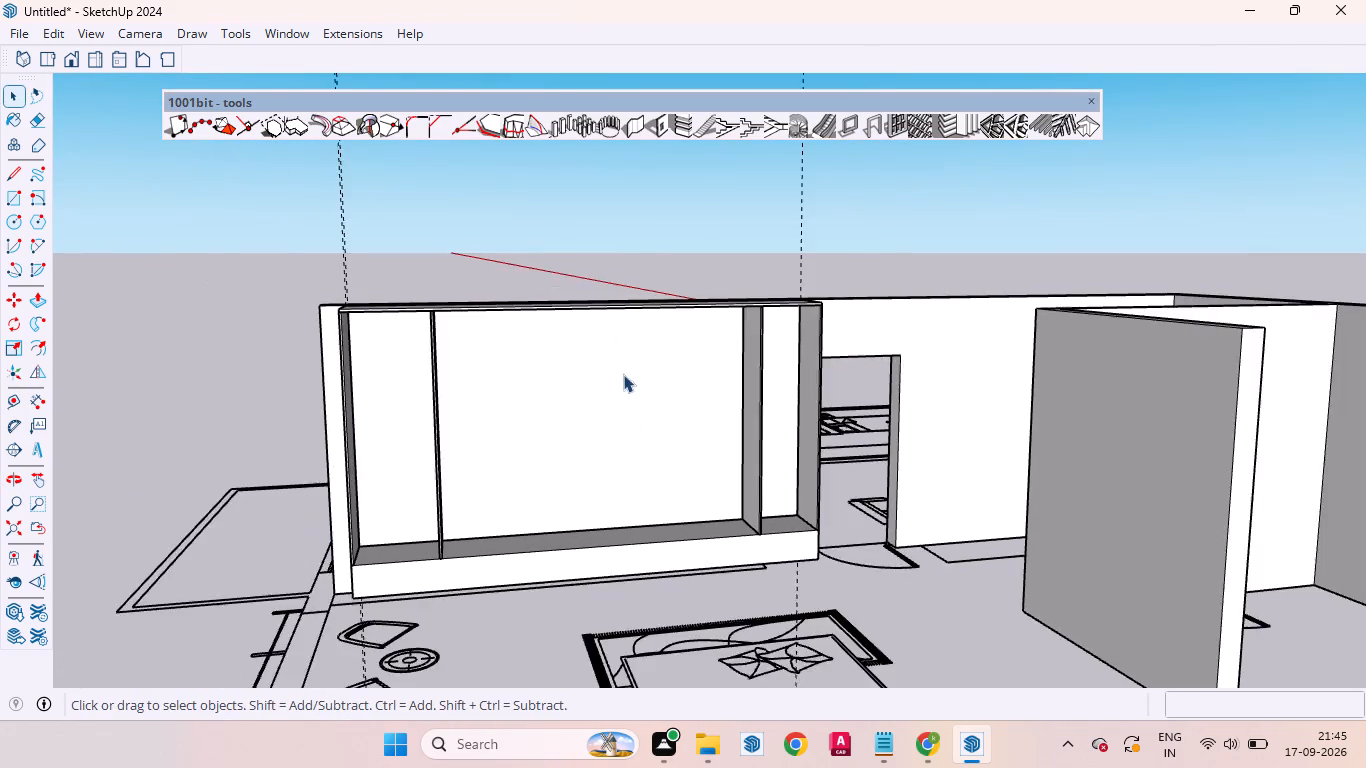
{"action": "scroll", "coordinate": [621, 413], "scroll_direction": "up", "scroll_amount": 5}
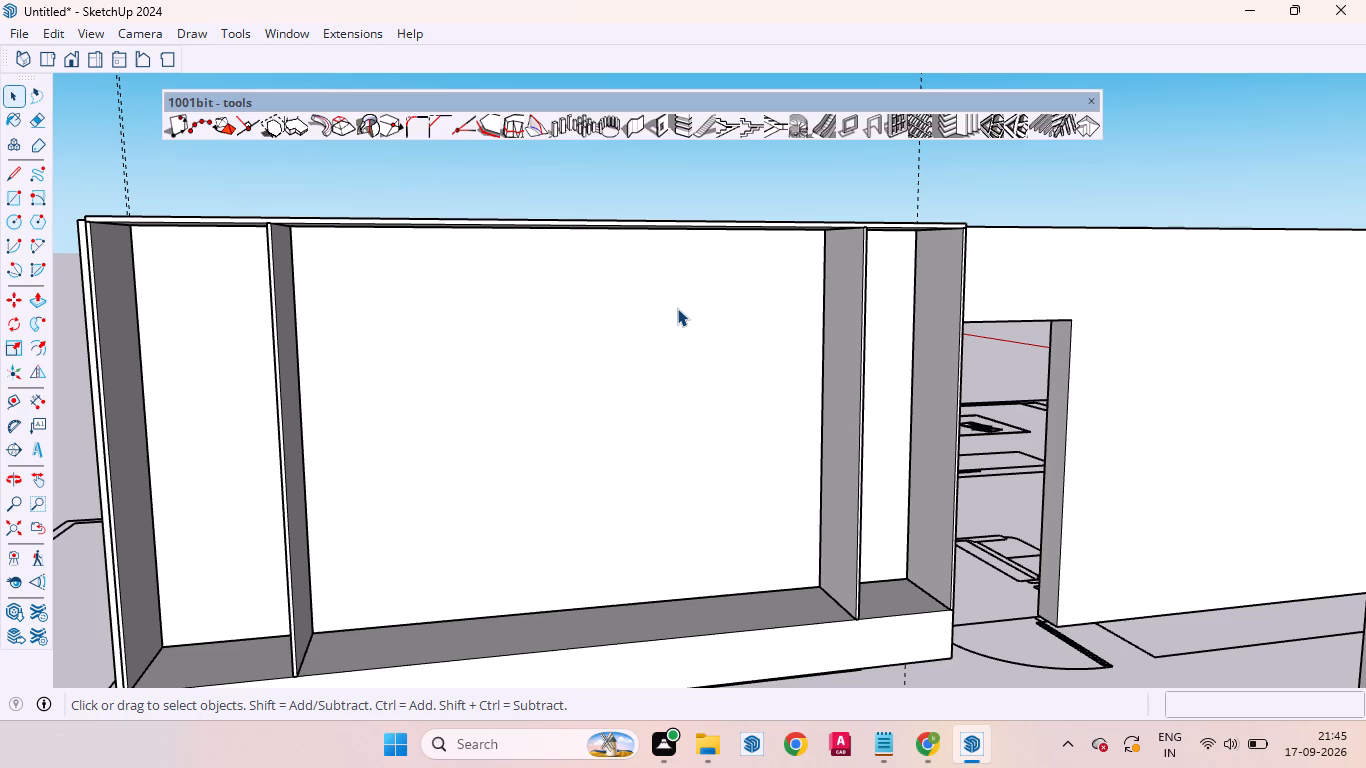
{"action": "scroll", "coordinate": [502, 350], "scroll_direction": "down", "scroll_amount": 6}
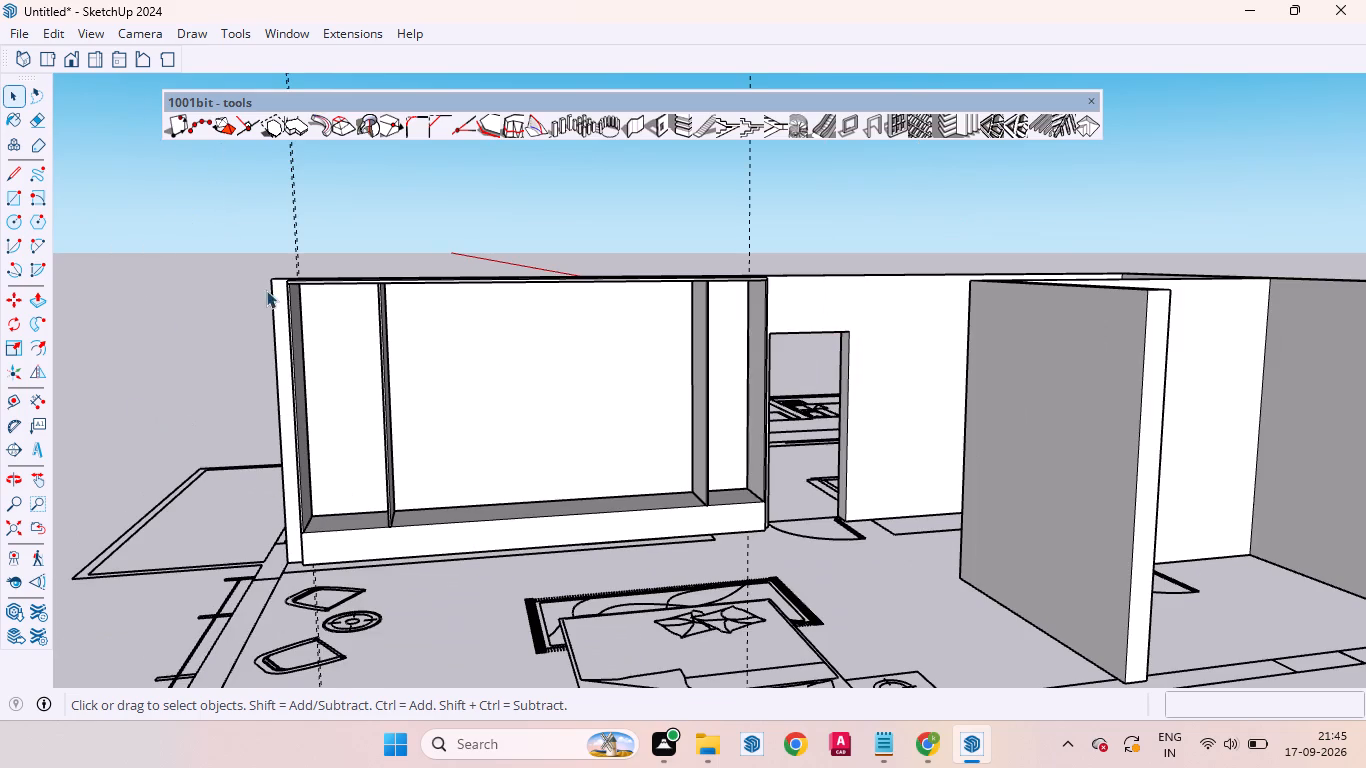
{"action": "scroll", "coordinate": [491, 273], "scroll_direction": "up", "scroll_amount": 4}
{"action": "scroll", "coordinate": [477, 266], "scroll_direction": "down", "scroll_amount": 5}
{"action": "scroll", "coordinate": [490, 316], "scroll_direction": "up", "scroll_amount": 3}
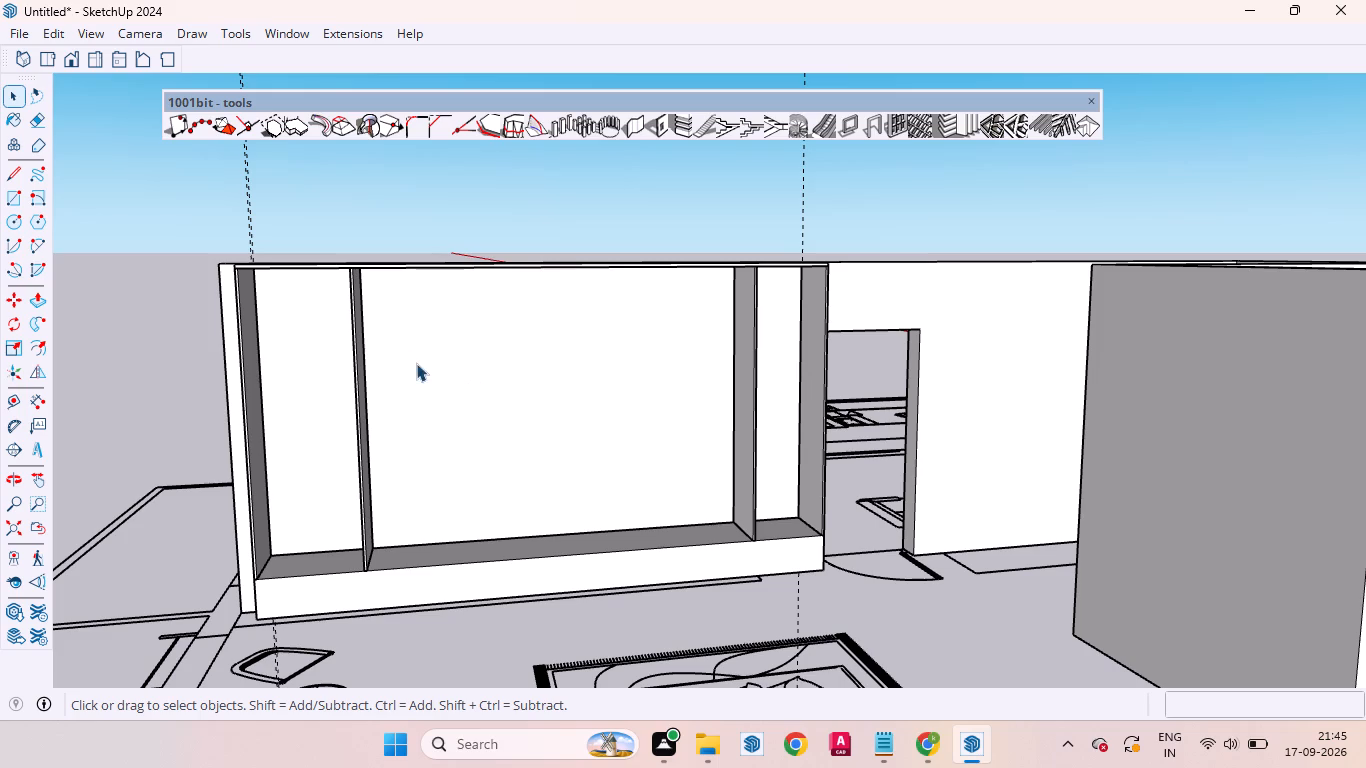
{"action": "scroll", "coordinate": [421, 308], "scroll_direction": "up", "scroll_amount": 5}
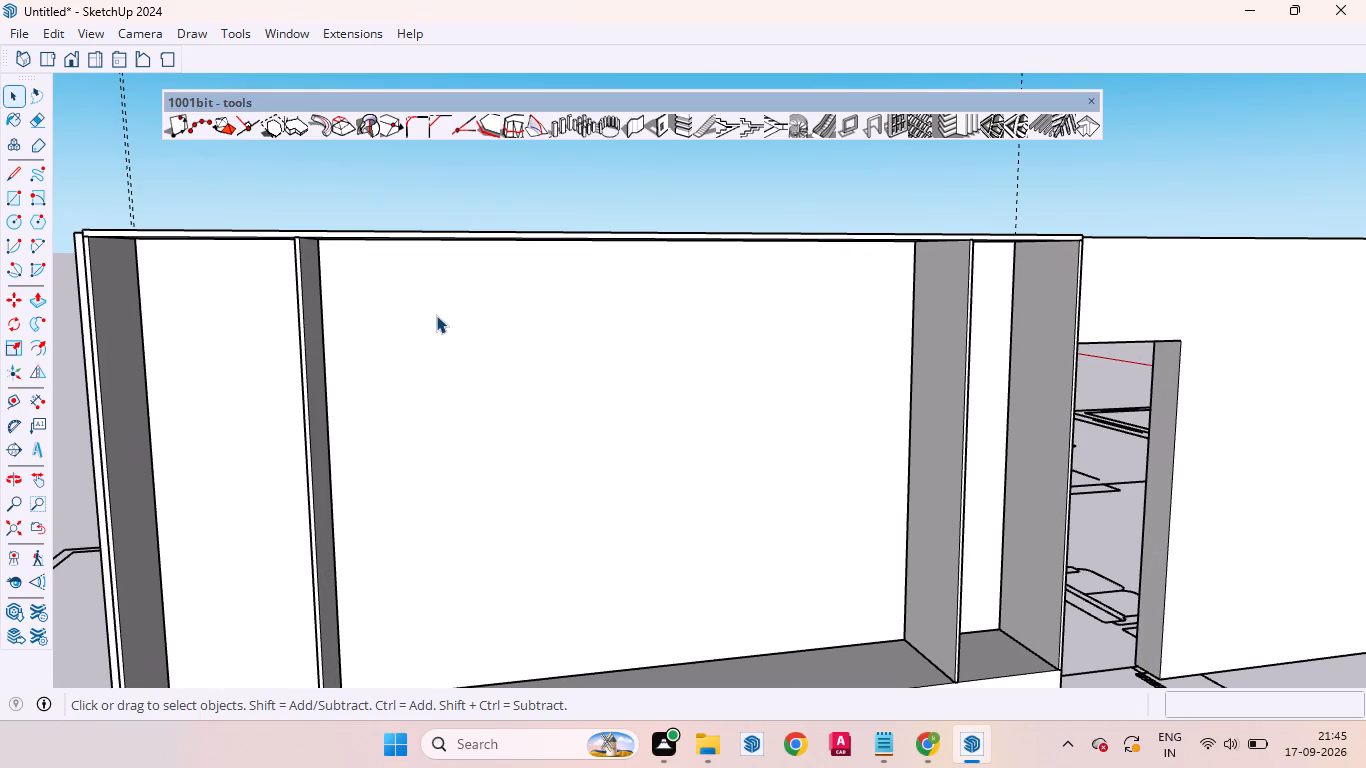
Draw a rectangle about 7' 2 9/16" wide by 5' 3 1/2" high on the wall within the unit's central bay.
{"action": "key", "text": "r"}
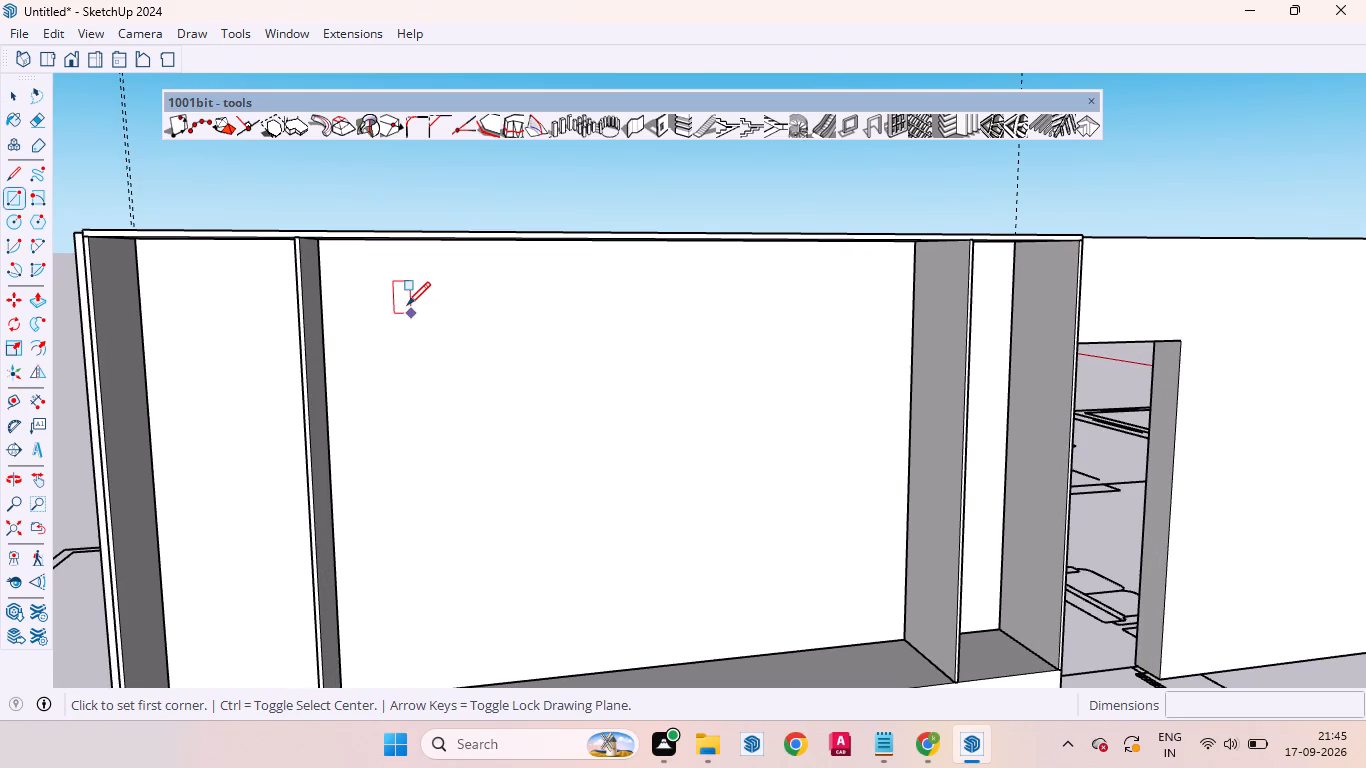
{"action": "scroll", "coordinate": [422, 318], "scroll_direction": "down", "scroll_amount": 5}
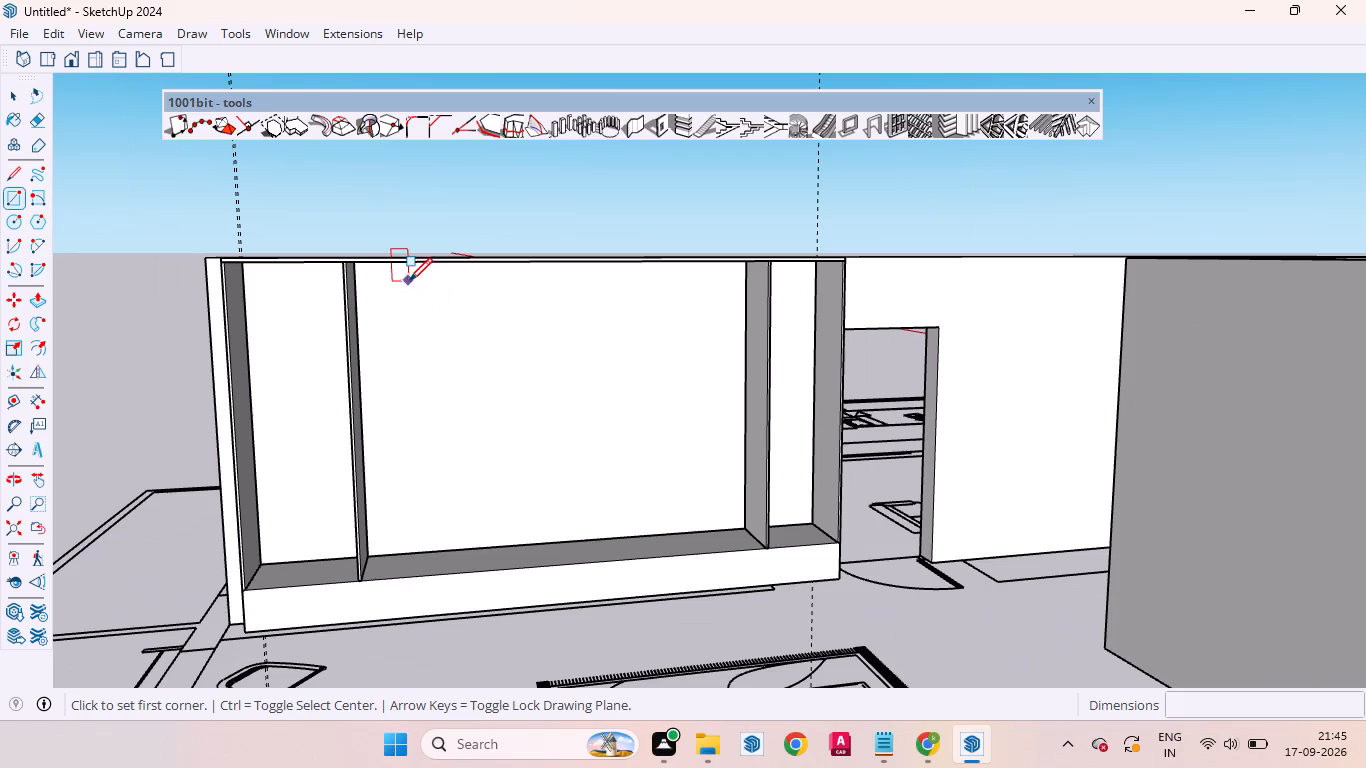
{"action": "scroll", "coordinate": [421, 313], "scroll_direction": "up", "scroll_amount": 4}
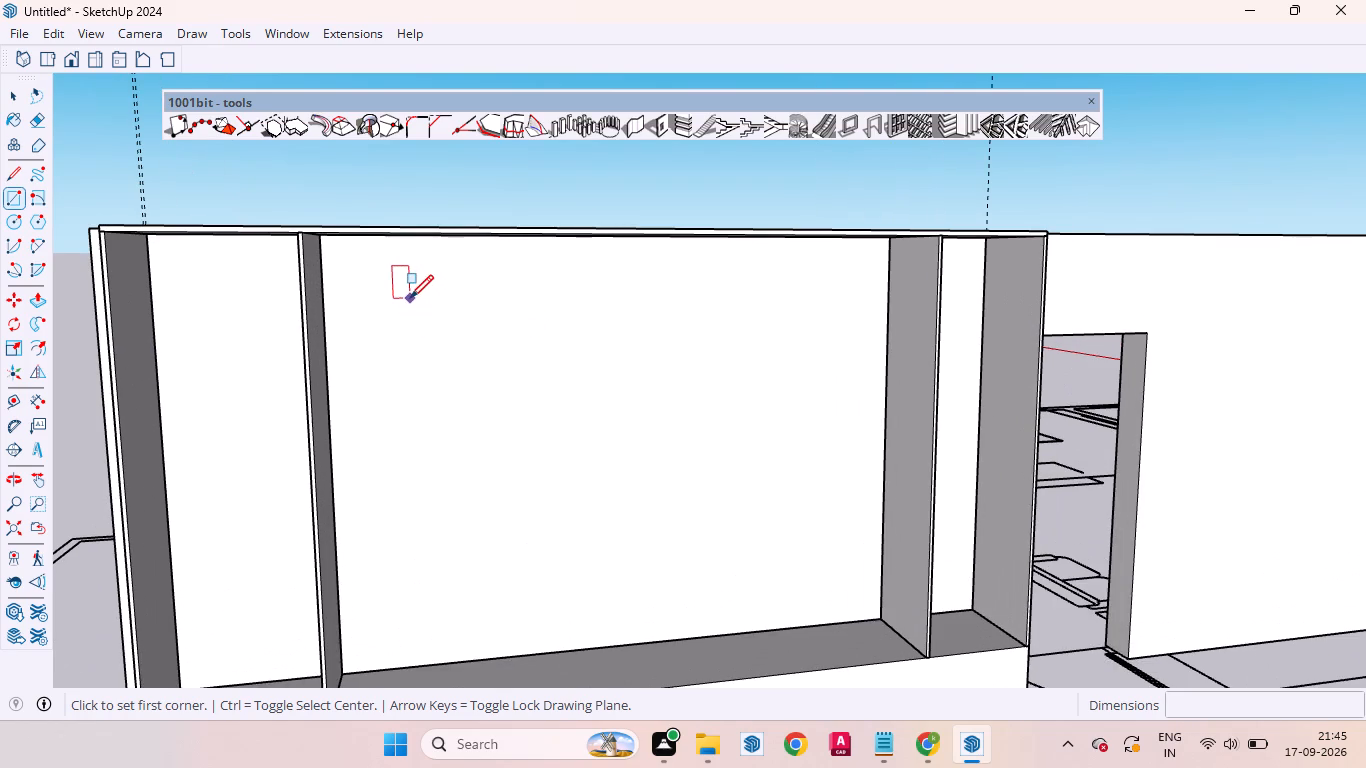
{"action": "left_click", "coordinate": [410, 298]}
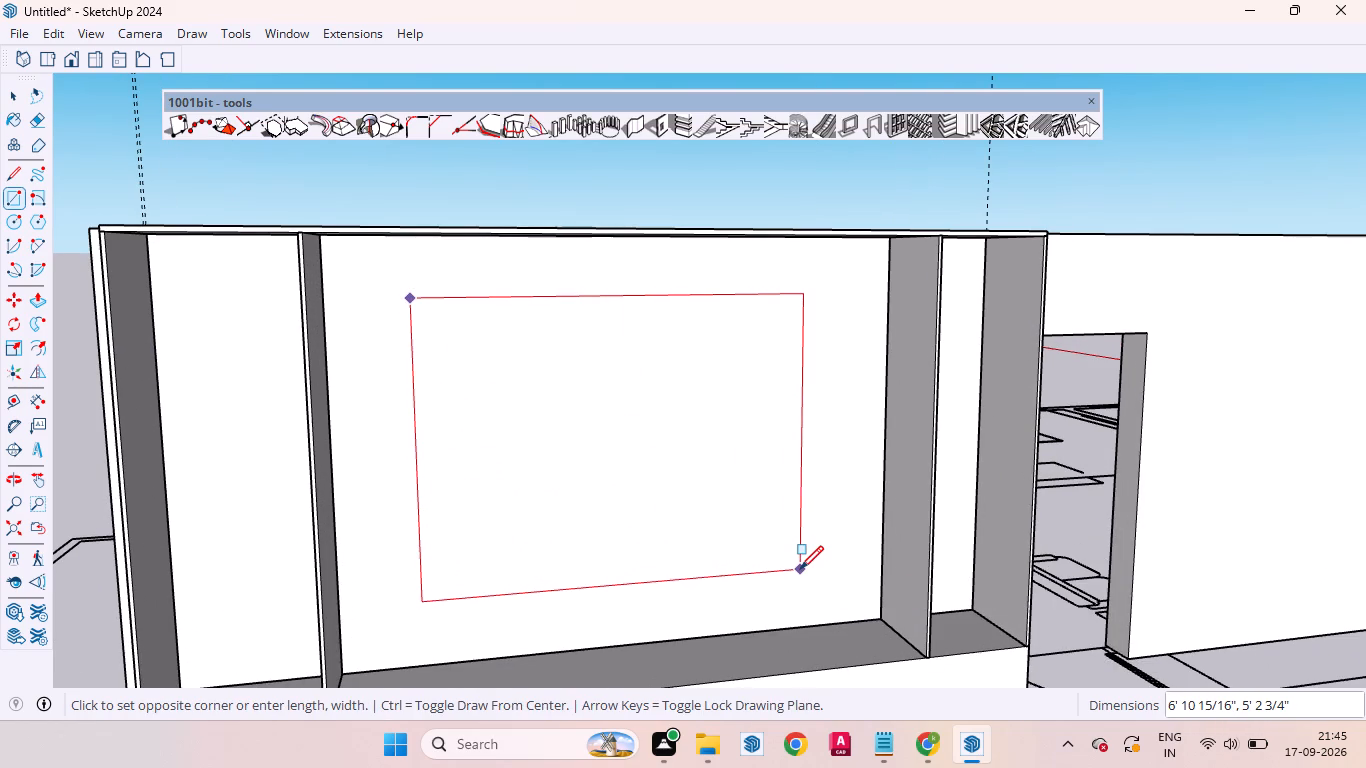
{"action": "middle_click_drag", "start_coordinate": [770, 552], "coordinate": [674, 538]}
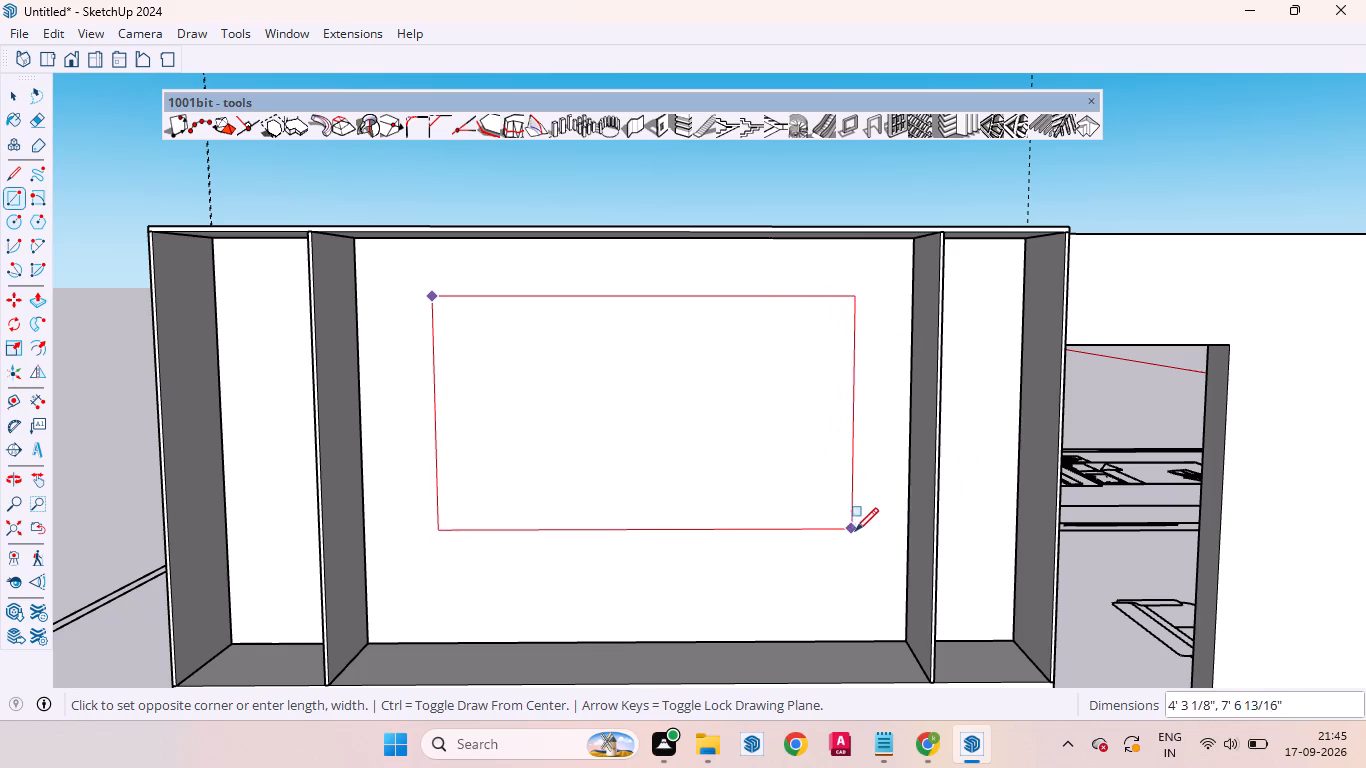
{"action": "left_click", "coordinate": [832, 584]}
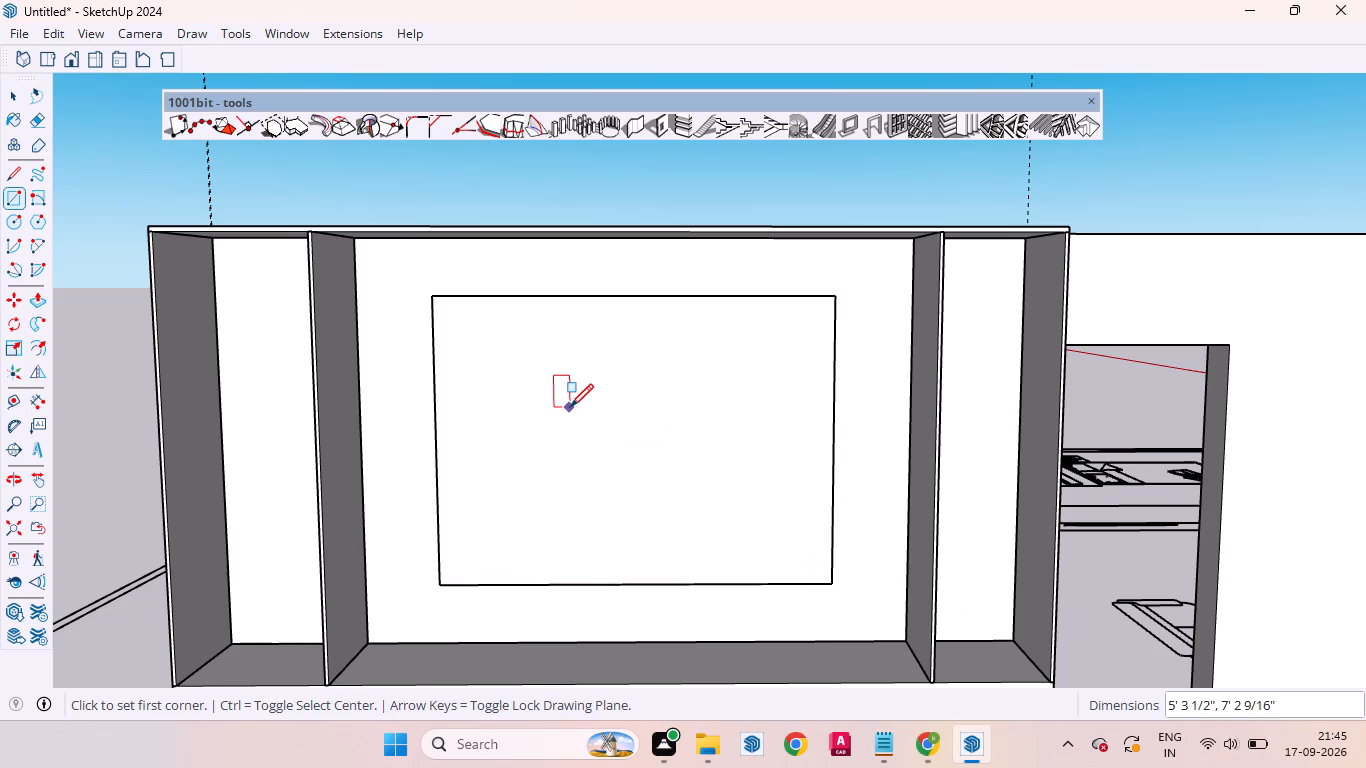
Make a group of the central bay's rectangle, including its face and edges.
{"action": "key", "text": "space"}
{"action": "left_click", "coordinate": [649, 383]}
{"action": "left_click", "coordinate": [649, 383]}
{"action": "right_click", "coordinate": [649, 383]}
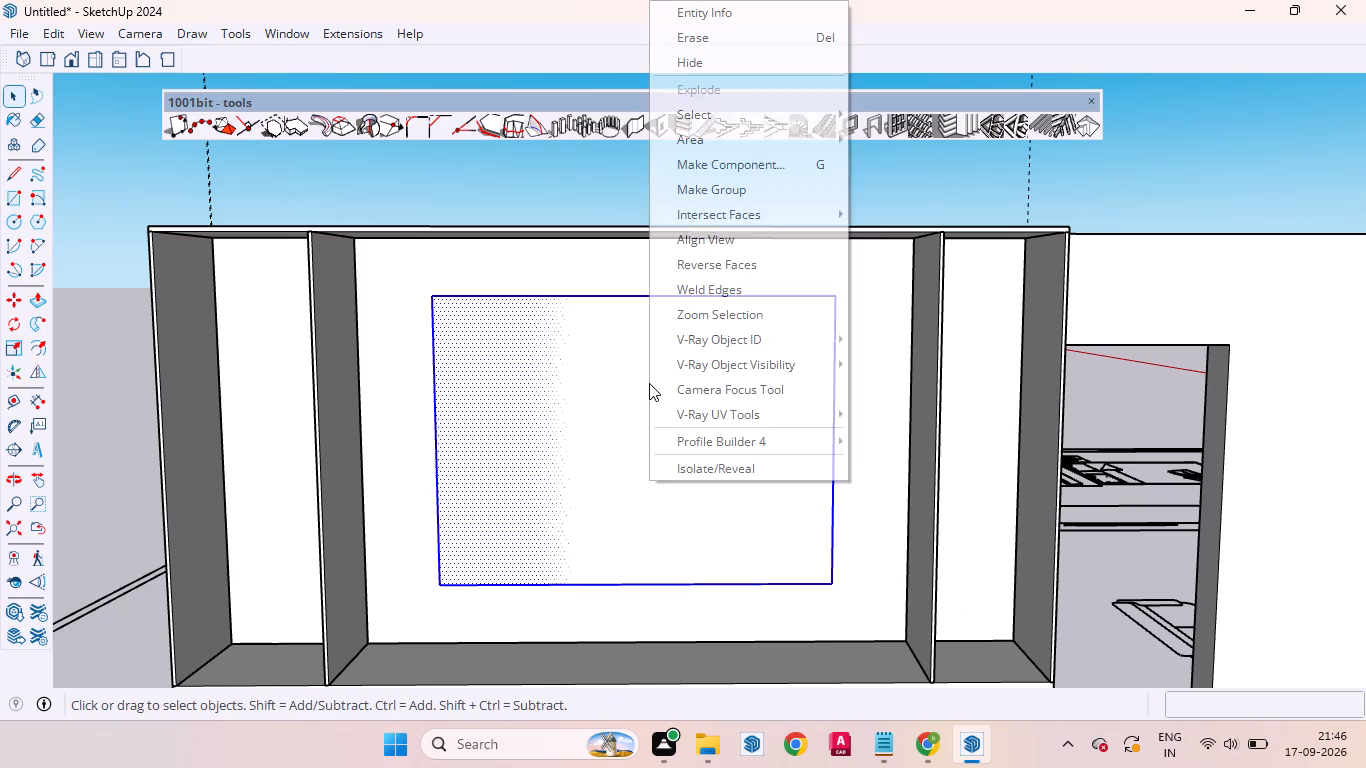
{"action": "left_click", "coordinate": [726, 190]}
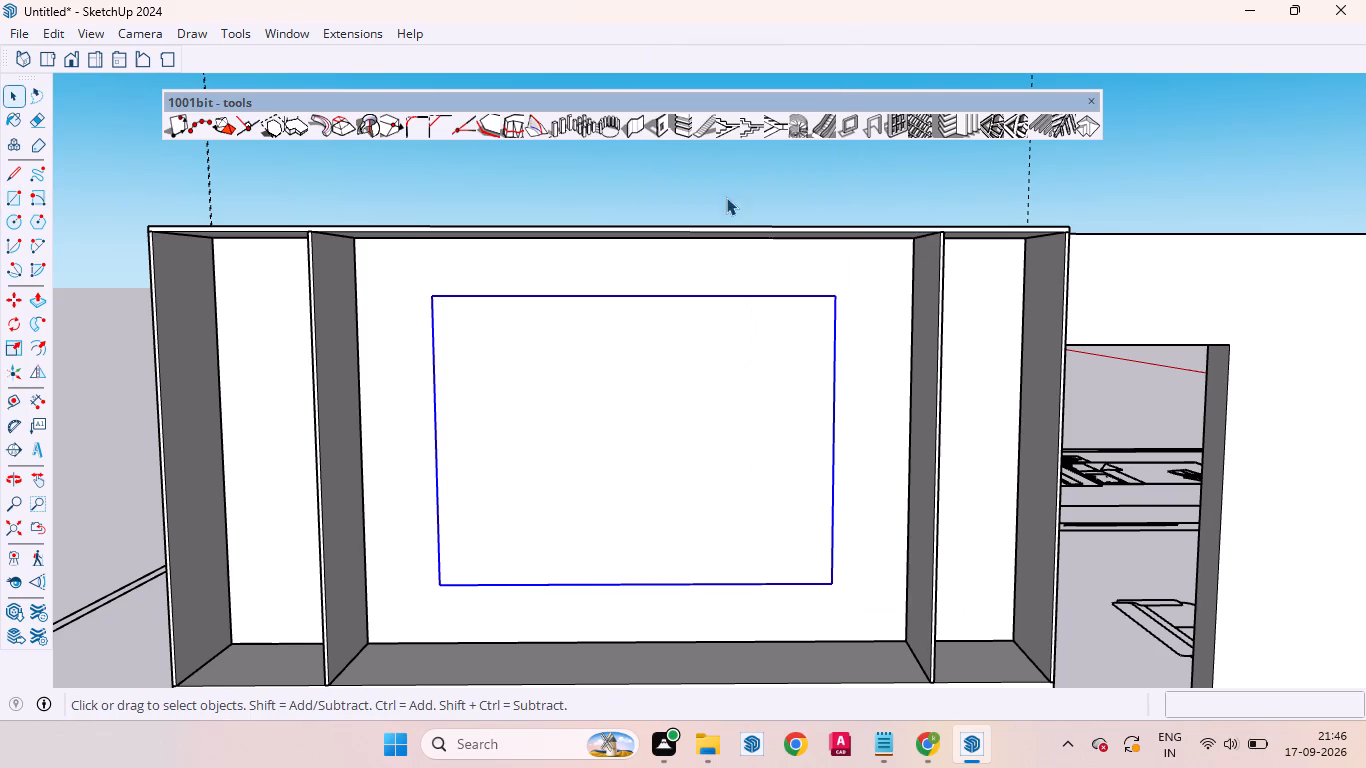
Inside the rectangle's group, Push/Pull the face out 1" to form a thin panel, and leave the group.
{"action": "double_click", "coordinate": [554, 456]}
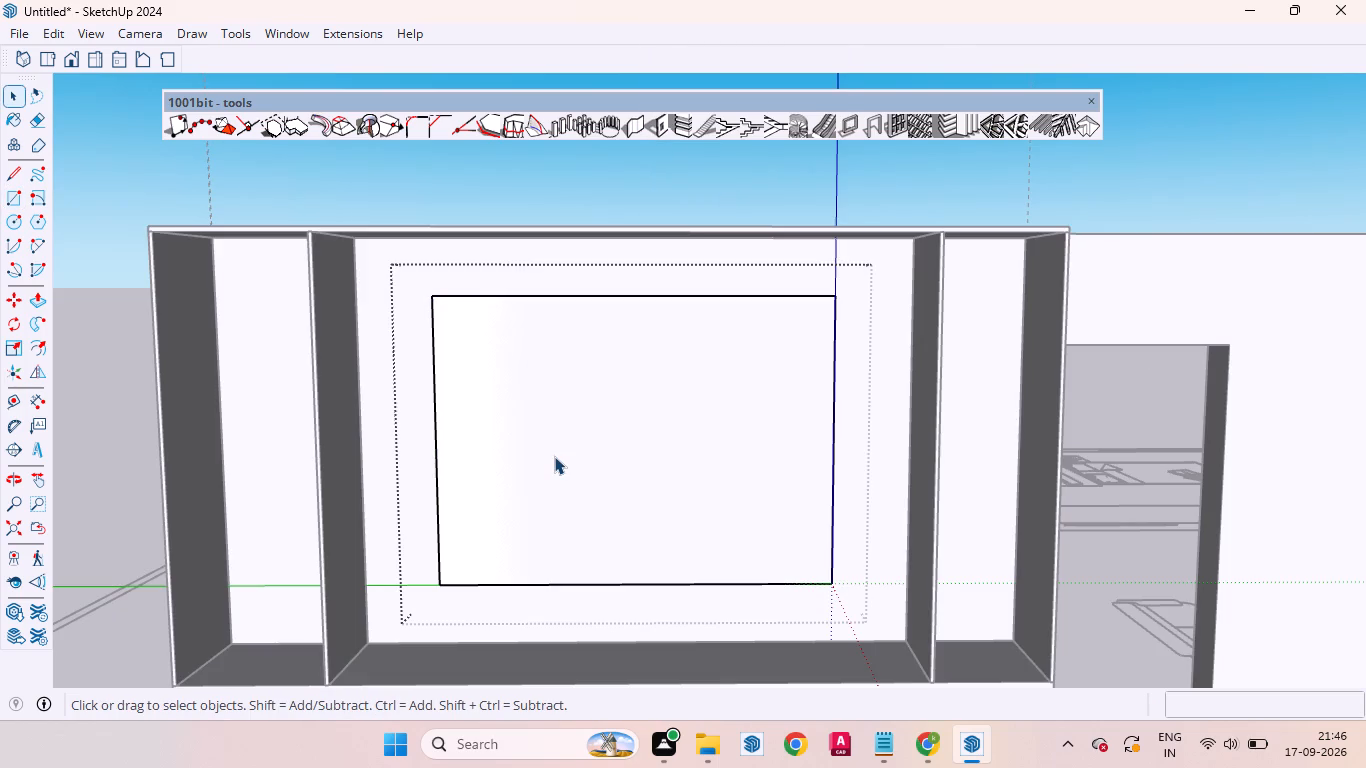
{"action": "key", "text": "p"}
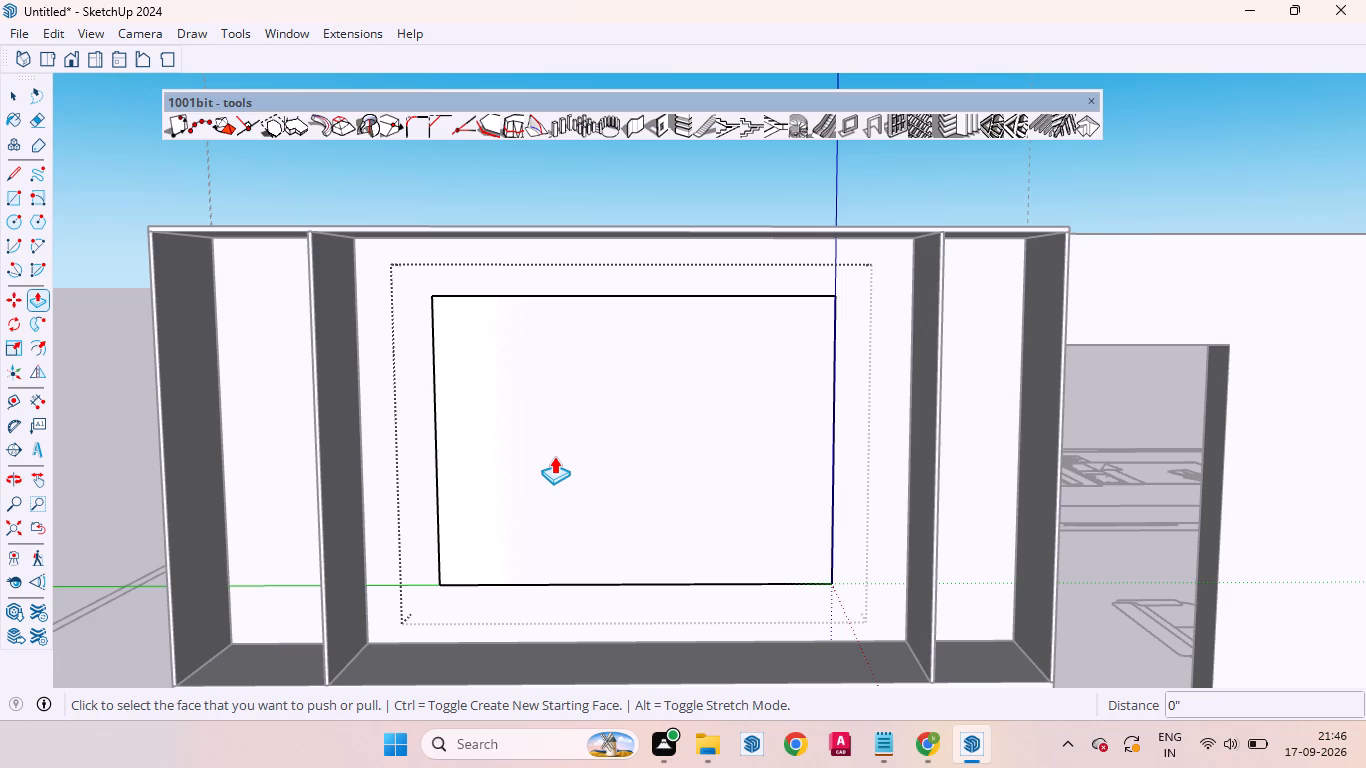
{"action": "left_click", "coordinate": [554, 456]}
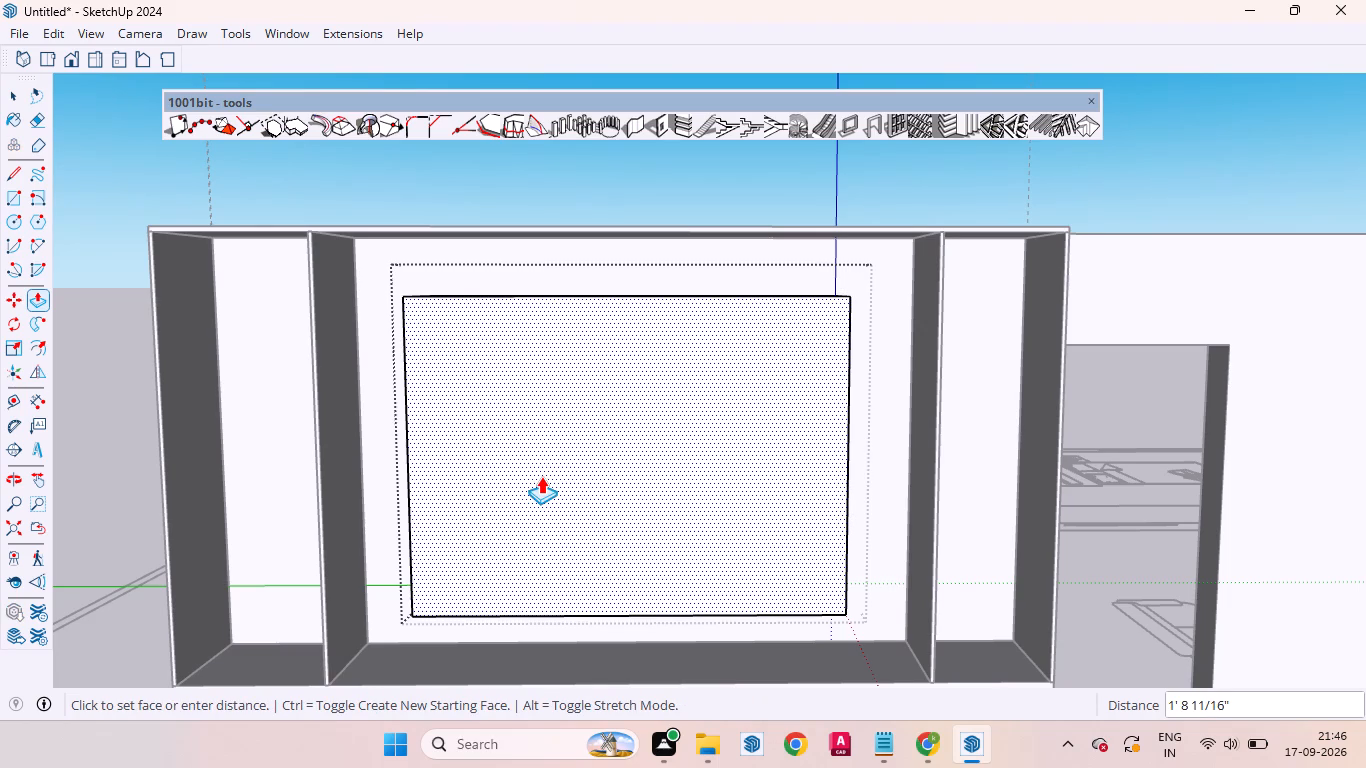
{"action": "key", "text": "1"}
{"action": "key", "text": "shift+quotedbl"}
{"action": "key", "text": "Return"}
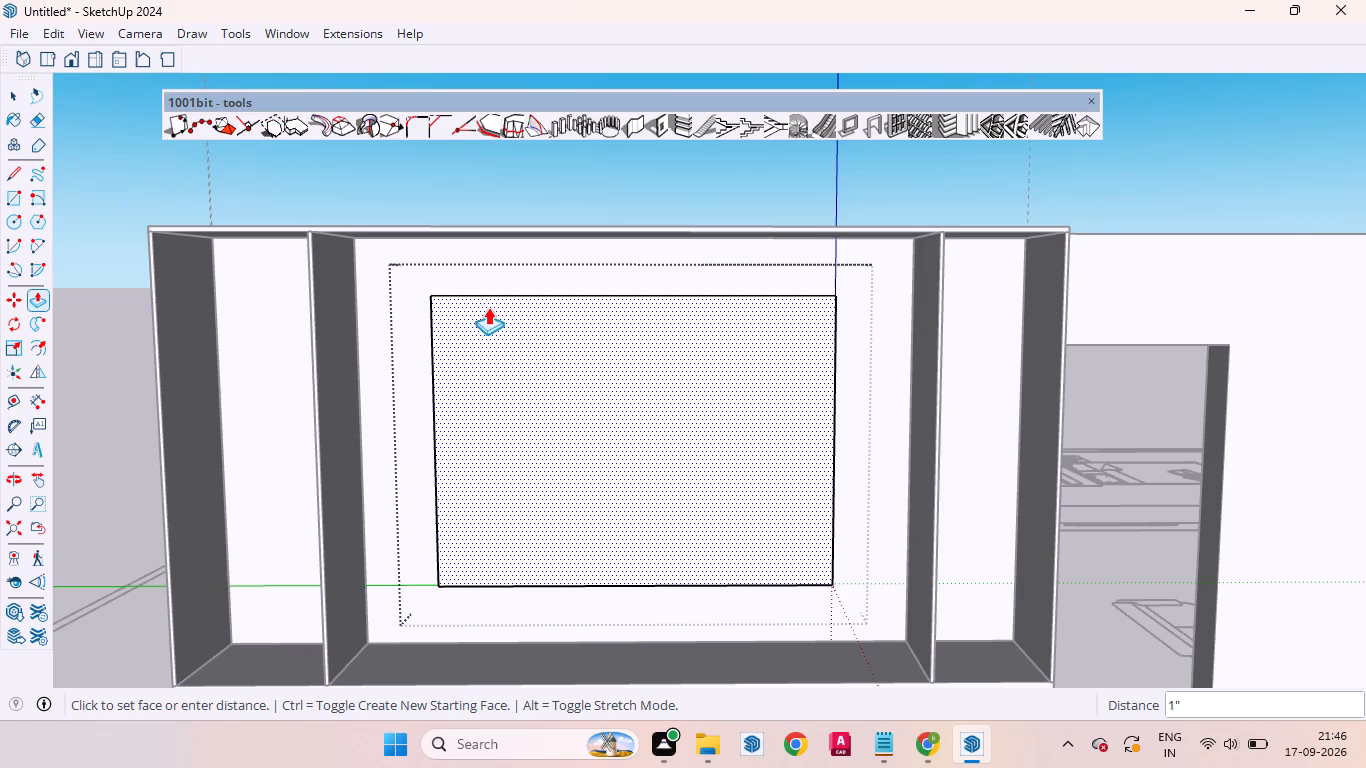
{"action": "key", "text": "space"}
{"action": "scroll", "coordinate": [440, 344], "scroll_direction": "up", "scroll_amount": 3}
{"action": "scroll", "coordinate": [421, 324], "scroll_direction": "down", "scroll_amount": 9}
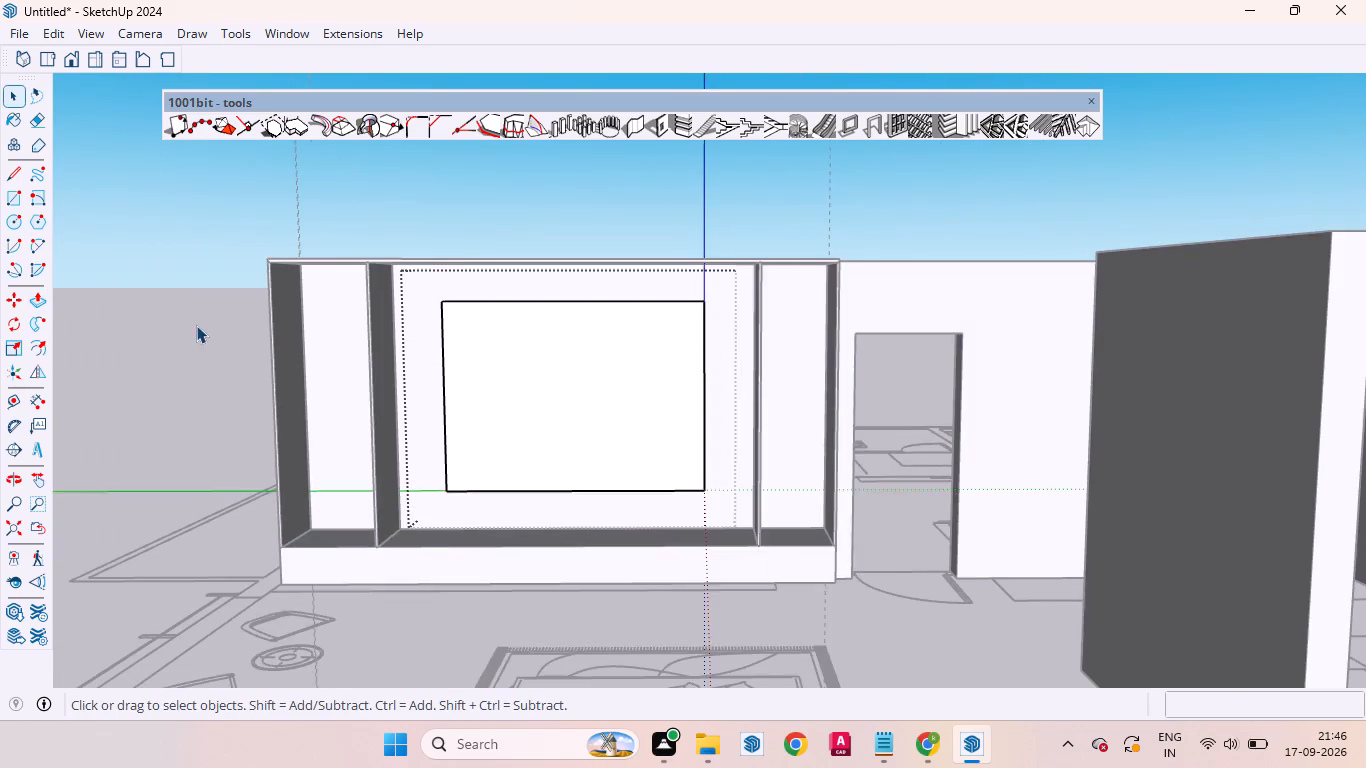
{"action": "left_click", "coordinate": [200, 326]}
{"action": "scroll", "coordinate": [540, 397], "scroll_direction": "up", "scroll_amount": 4}
{"action": "scroll", "coordinate": [416, 312], "scroll_direction": "down", "scroll_amount": 5}
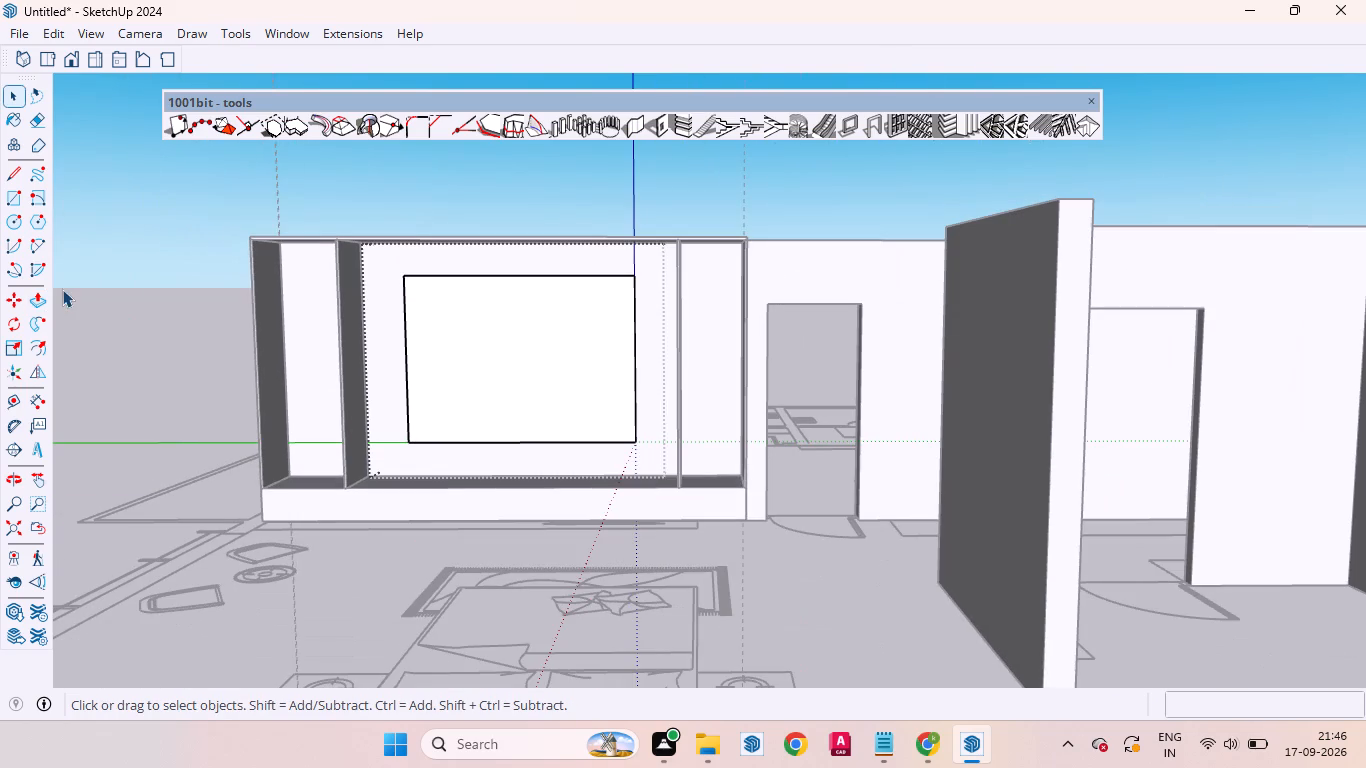
{"action": "left_click", "coordinate": [137, 298]}
{"action": "key", "text": "space"}
{"action": "scroll", "coordinate": [579, 330], "scroll_direction": "up", "scroll_amount": 3}
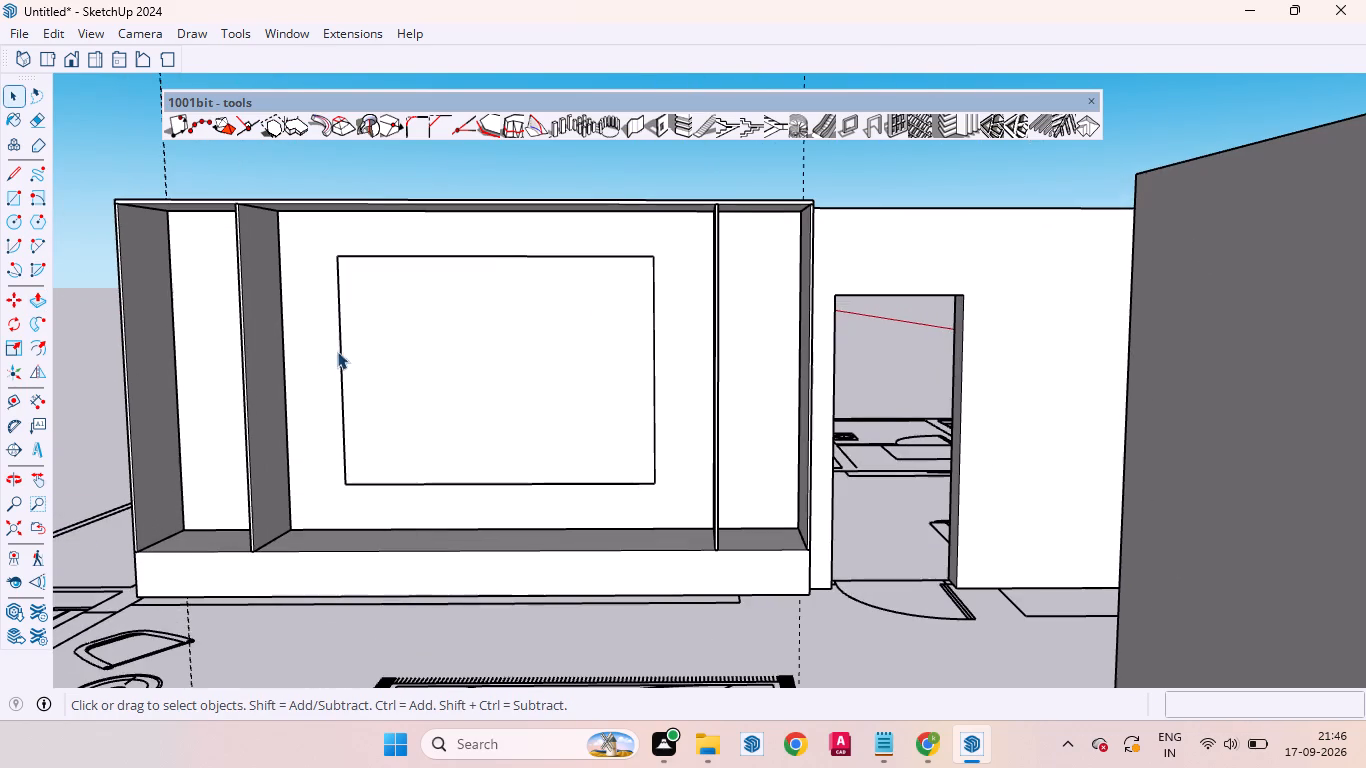
Inspect the central bay's thin panel from oblique and front views, checking its thickness against the back wall.
{"action": "middle_click_drag", "start_coordinate": [334, 362], "coordinate": [484, 508]}
{"action": "scroll", "coordinate": [376, 398], "scroll_direction": "up", "scroll_amount": 5}
{"action": "scroll", "coordinate": [257, 307], "scroll_direction": "up", "scroll_amount": 3}
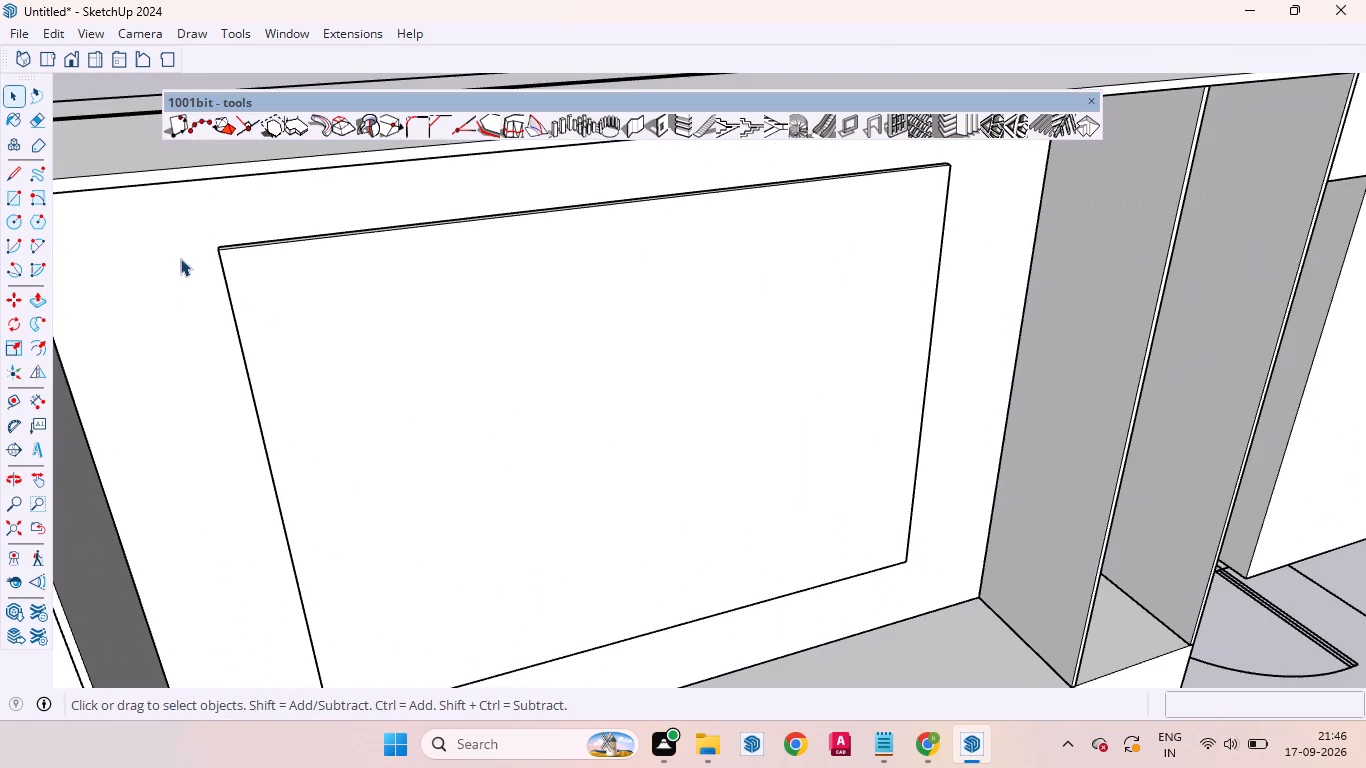
{"action": "scroll", "coordinate": [298, 252], "scroll_direction": "up", "scroll_amount": 4}
{"action": "scroll", "coordinate": [201, 257], "scroll_direction": "up", "scroll_amount": 4}
{"action": "scroll", "coordinate": [224, 300], "scroll_direction": "down", "scroll_amount": 14}
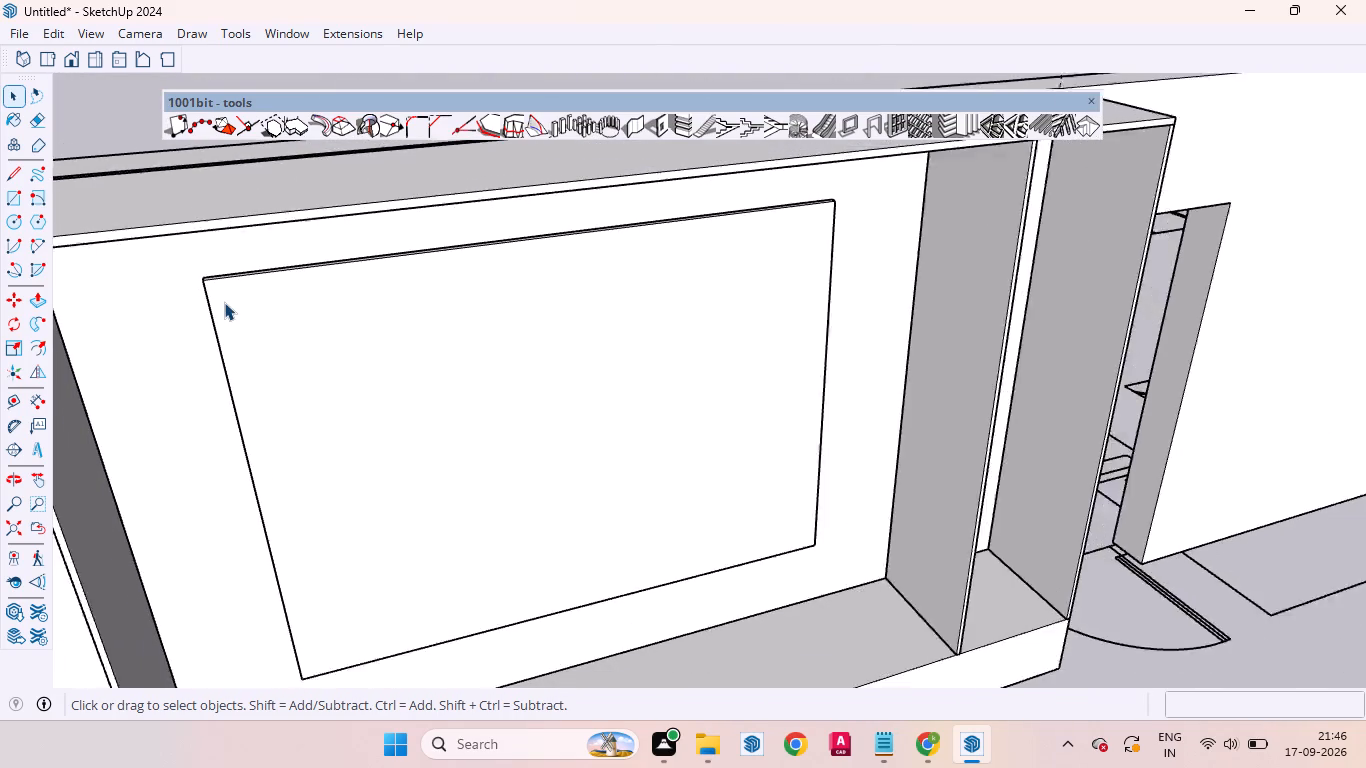
{"action": "scroll", "coordinate": [224, 302], "scroll_direction": "down", "scroll_amount": 3}
{"action": "middle_click_drag", "start_coordinate": [396, 416], "coordinate": [314, 305]}
{"action": "scroll", "coordinate": [312, 293], "scroll_direction": "up", "scroll_amount": 1}
{"action": "scroll", "coordinate": [338, 304], "scroll_direction": "down", "scroll_amount": 5}
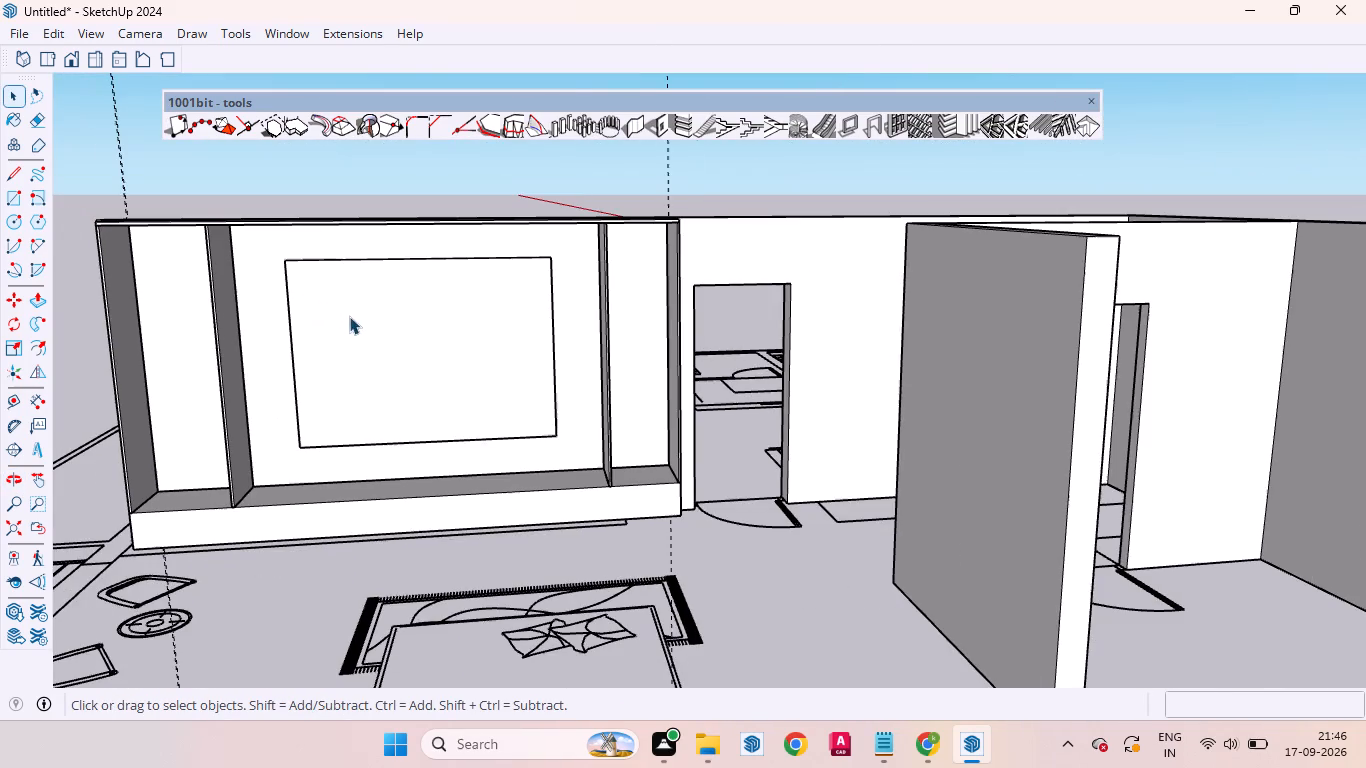
{"action": "scroll", "coordinate": [368, 389], "scroll_direction": "up", "scroll_amount": 2}
{"action": "scroll", "coordinate": [388, 299], "scroll_direction": "down", "scroll_amount": 5}
{"action": "middle_click_drag", "start_coordinate": [430, 358], "coordinate": [401, 332]}
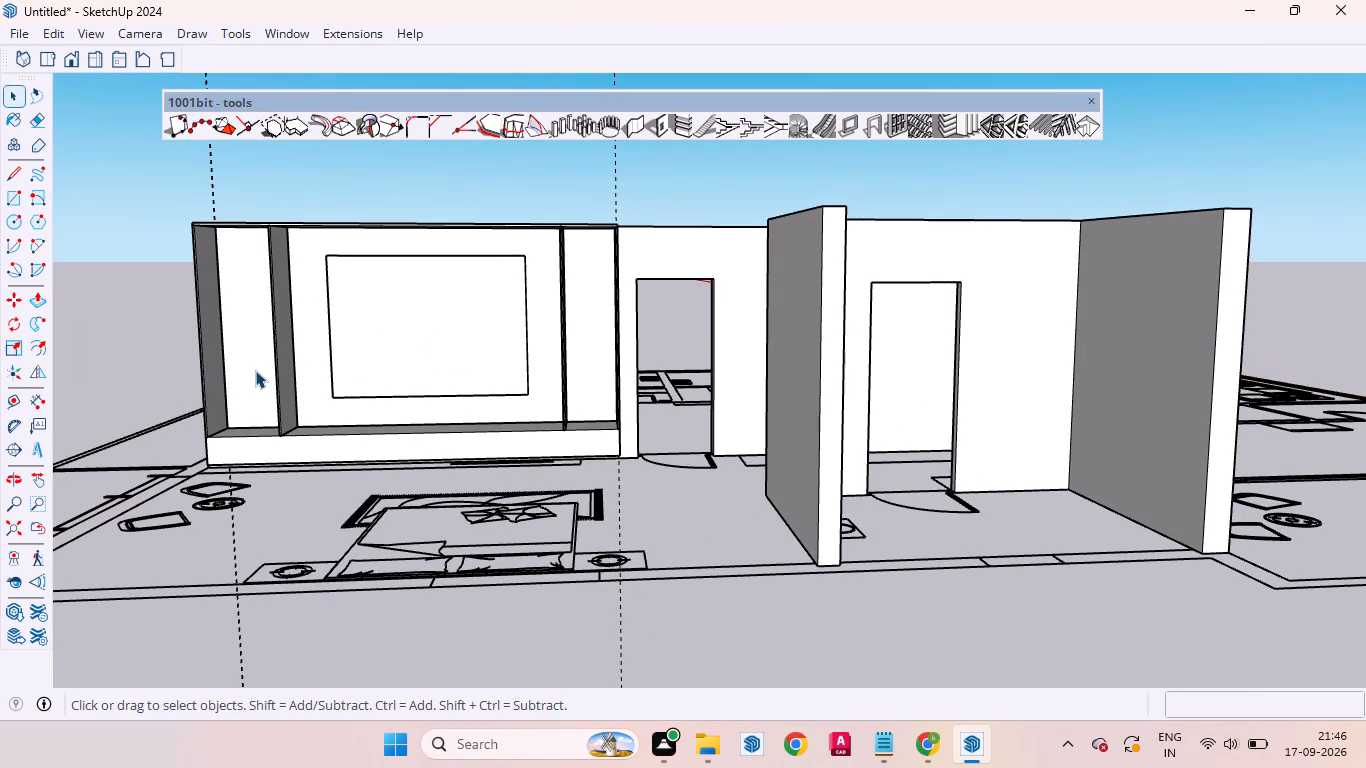
Draw a rectangle about 4' 3 1/8" wide by 2' 5 7/8" high on the central panel's front face.
{"action": "key", "text": "r"}
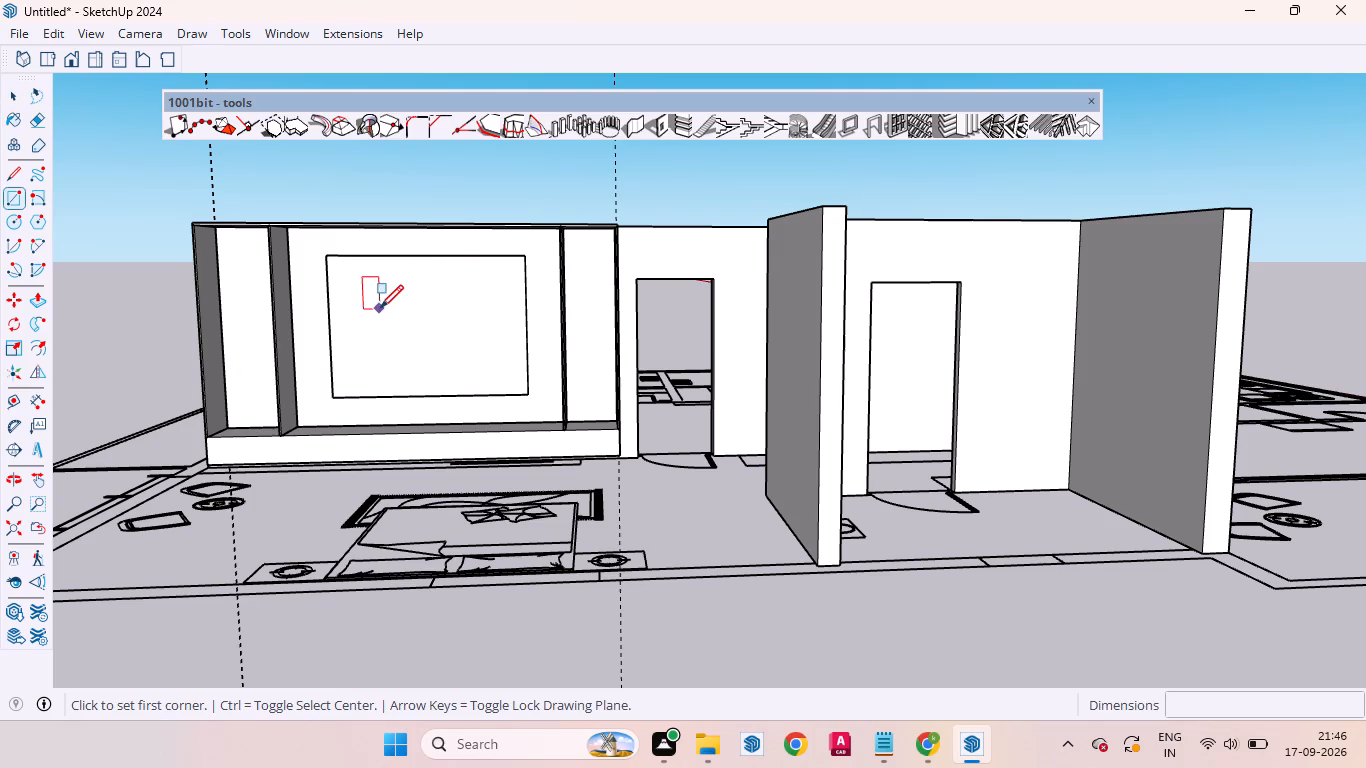
{"action": "scroll", "coordinate": [383, 306], "scroll_direction": "up", "scroll_amount": 3}
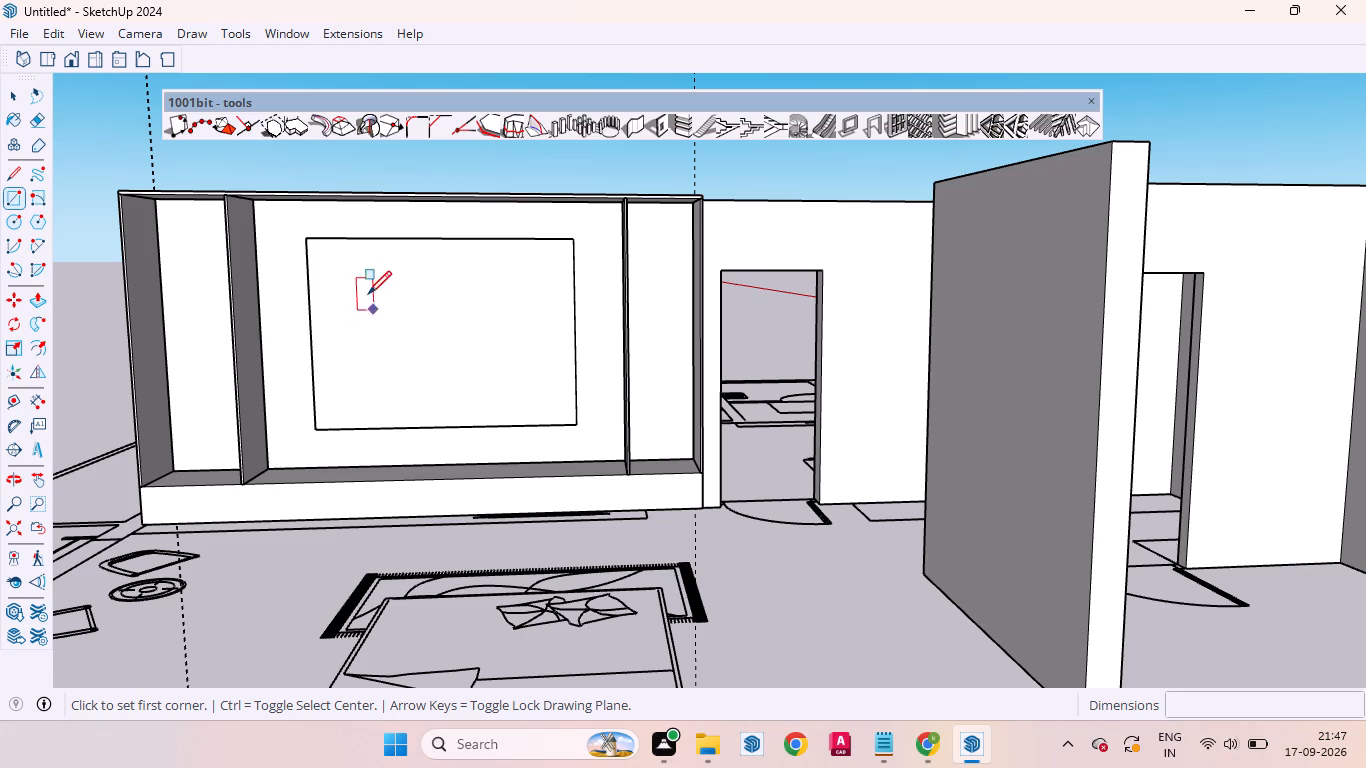
{"action": "scroll", "coordinate": [368, 292], "scroll_direction": "up", "scroll_amount": 5}
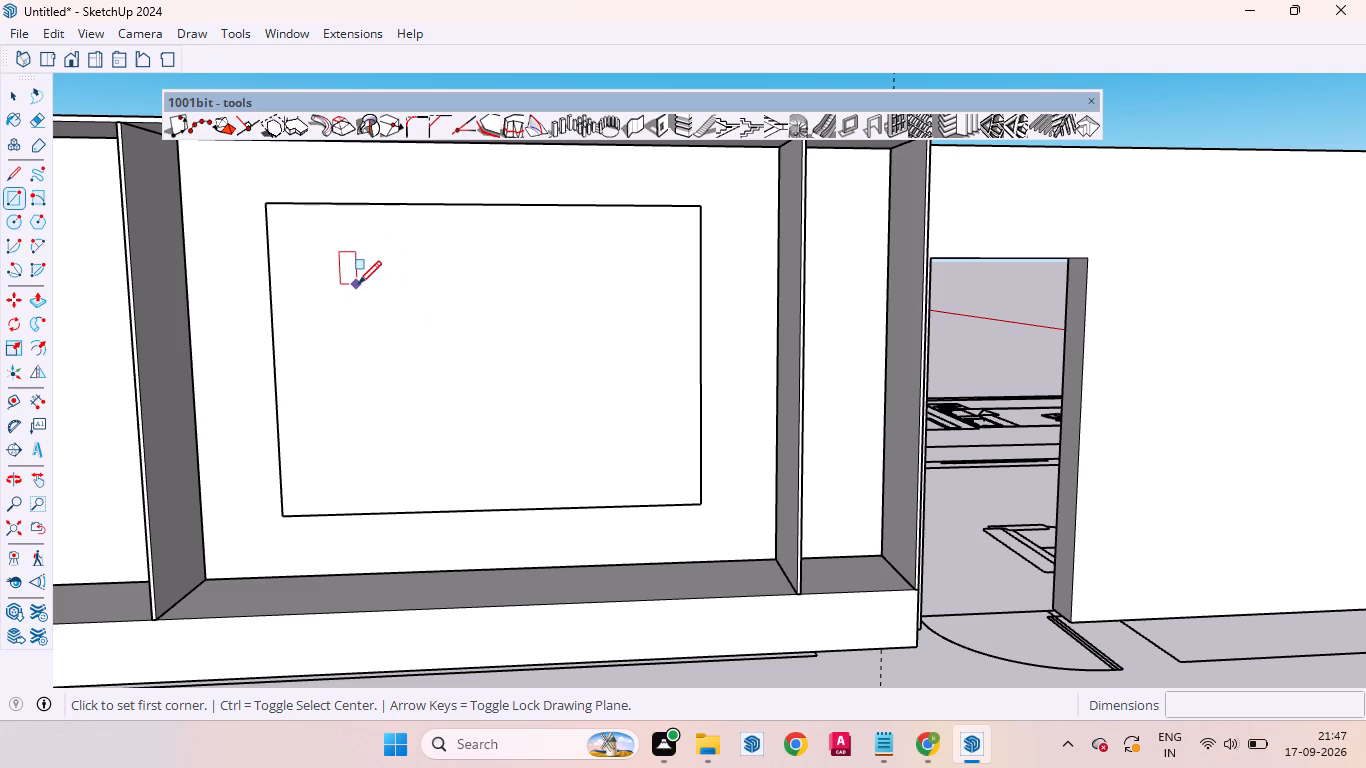
{"action": "left_click", "coordinate": [360, 285]}
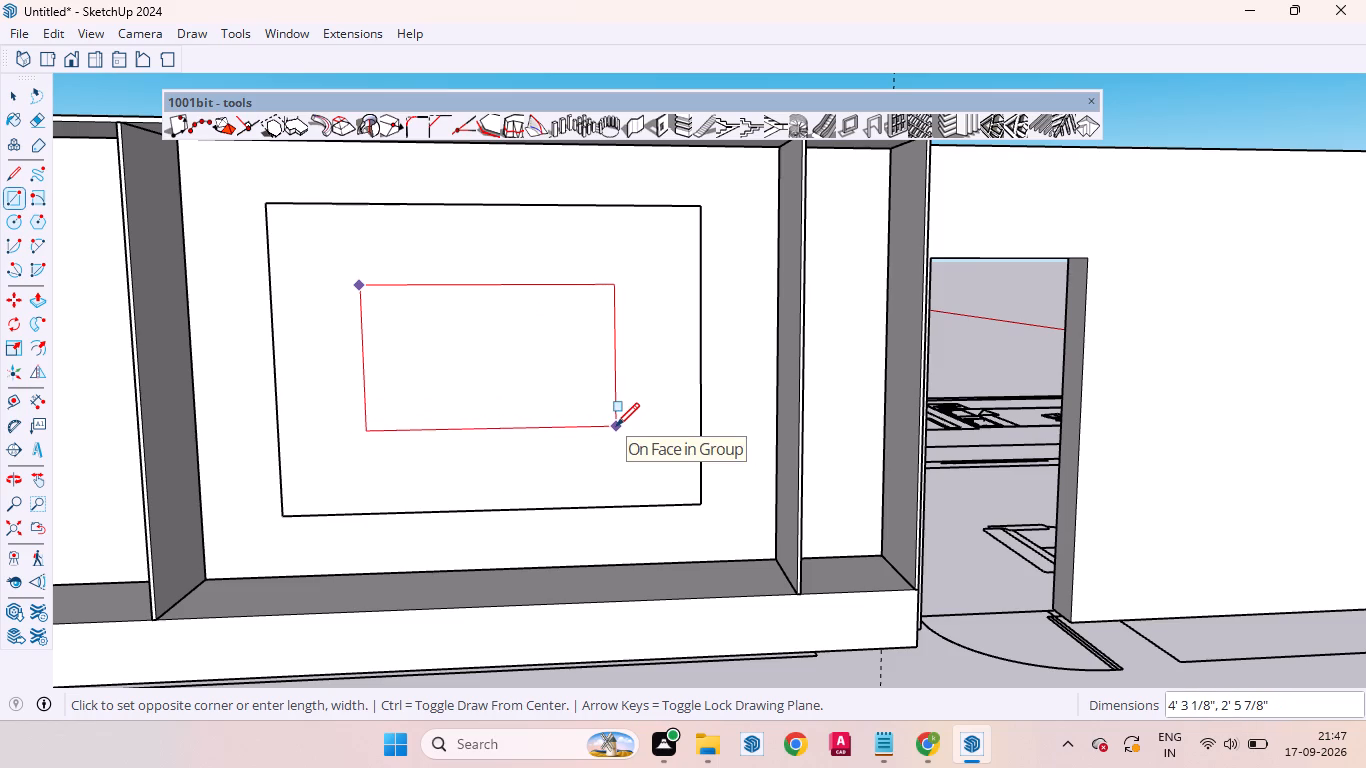
{"action": "left_click", "coordinate": [616, 426]}
{"action": "key", "text": "space"}
Make a group of the smaller rectangle on the central panel, including its face and edges.
{"action": "double_click", "coordinate": [524, 327]}
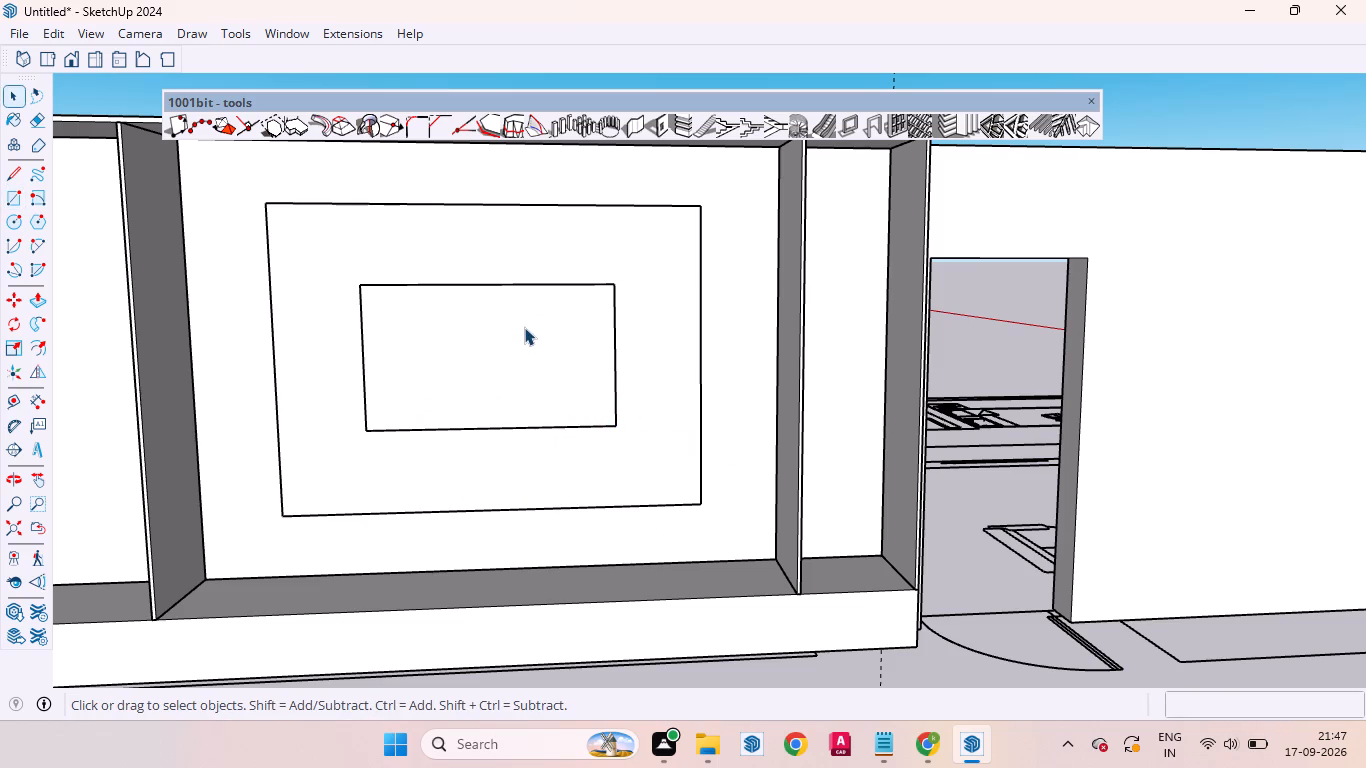
{"action": "right_click", "coordinate": [532, 307]}
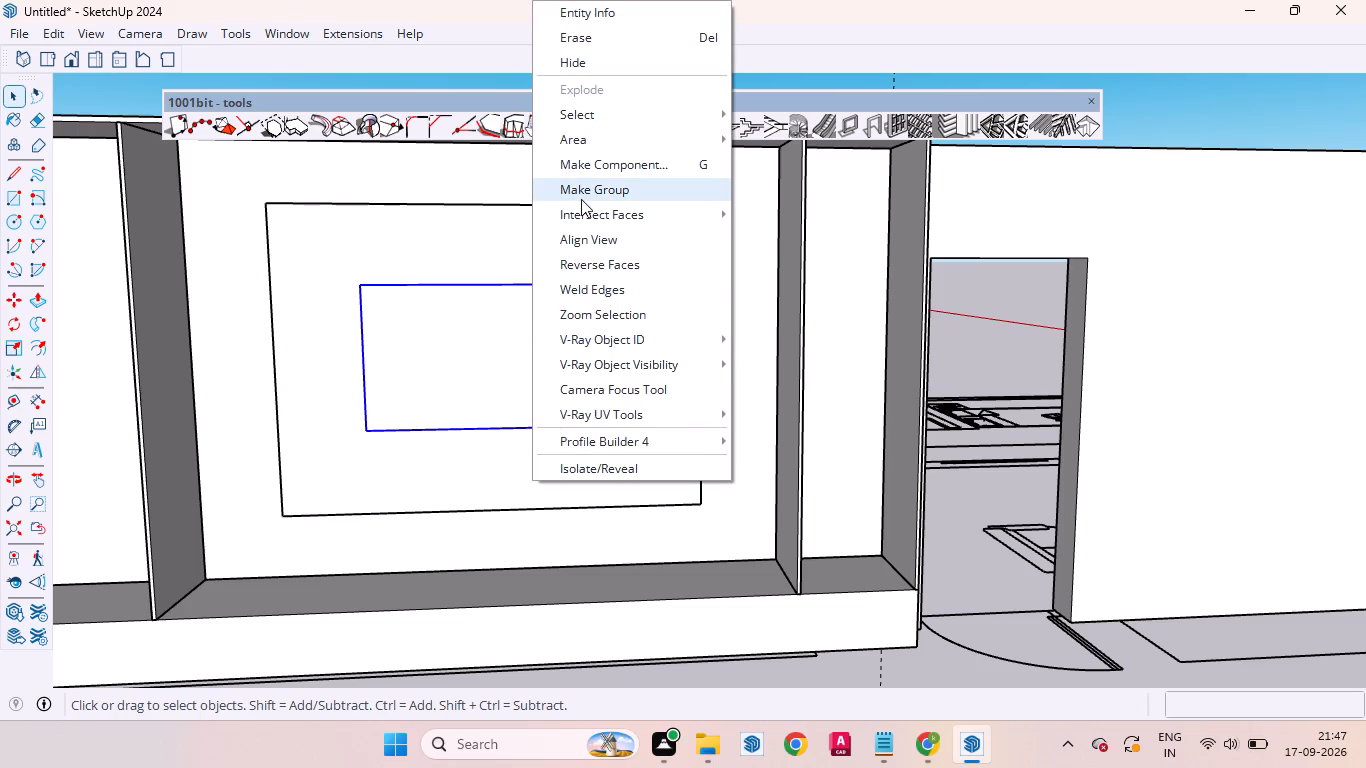
{"action": "left_click", "coordinate": [581, 191]}
Inside the smaller rectangle's group, Push/Pull the face out 1", and leave the group.
{"action": "left_click", "coordinate": [507, 372]}
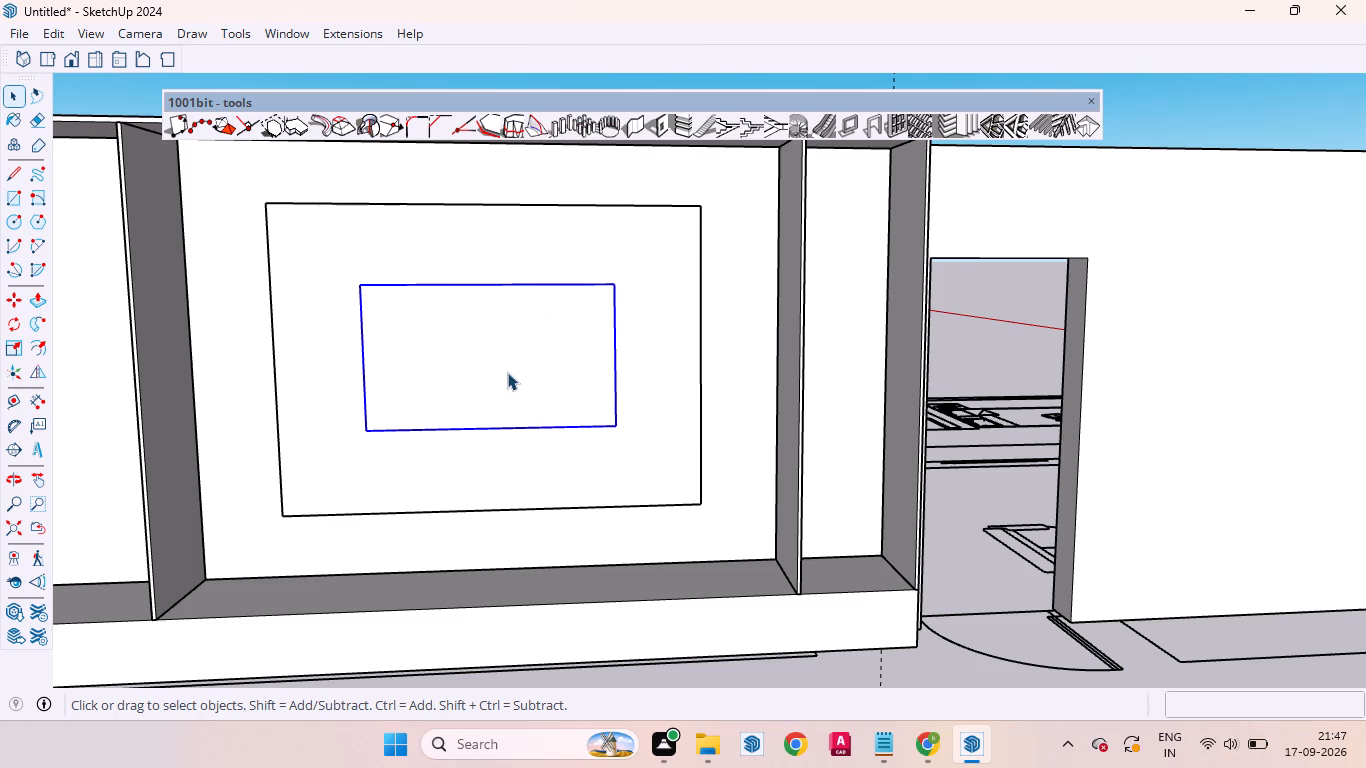
{"action": "double_click", "coordinate": [507, 372]}
{"action": "key", "text": "p"}
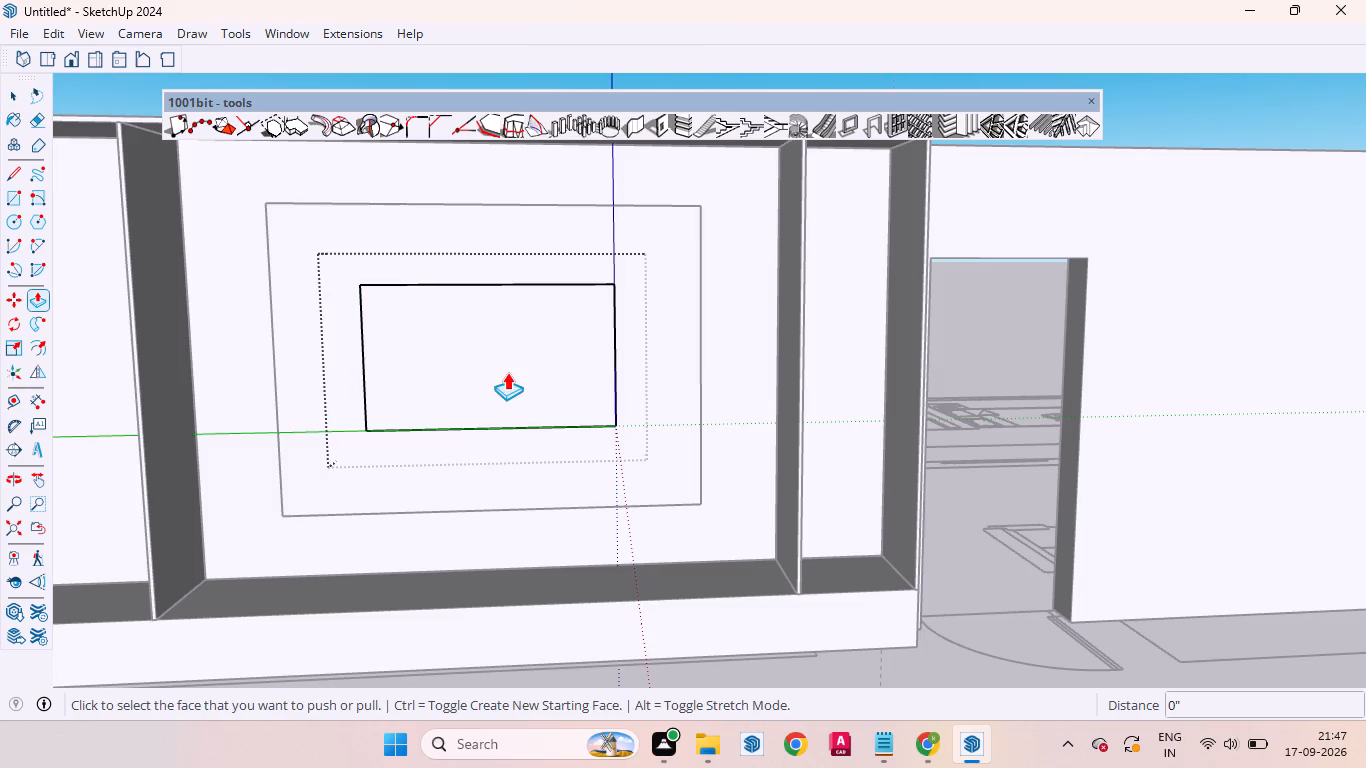
{"action": "left_click", "coordinate": [507, 372]}
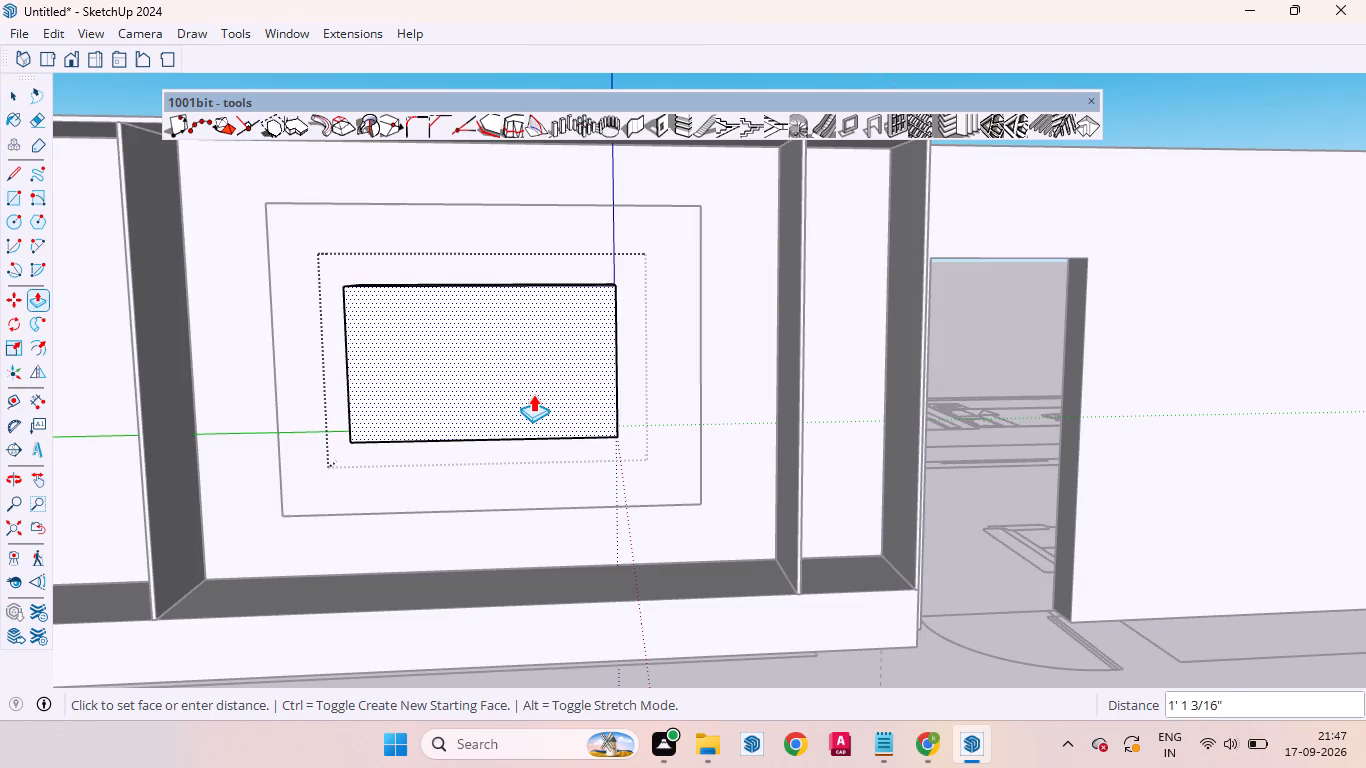
{"action": "key", "text": "1"}
{"action": "key", "text": "shift+quotedbl"}
{"action": "key", "text": "Return"}
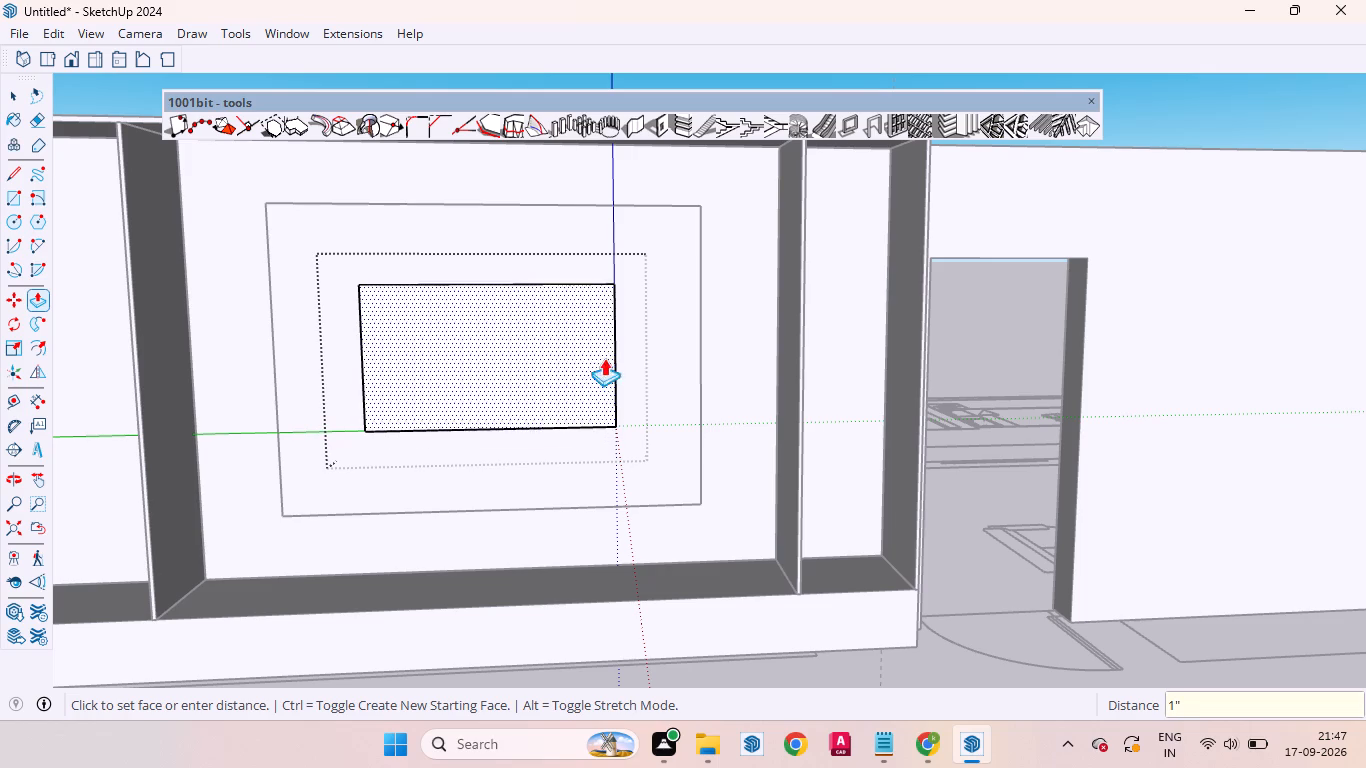
{"action": "key", "text": "space"}
{"action": "scroll", "coordinate": [594, 374], "scroll_direction": "down", "scroll_amount": 10}
{"action": "left_click", "coordinate": [249, 319]}
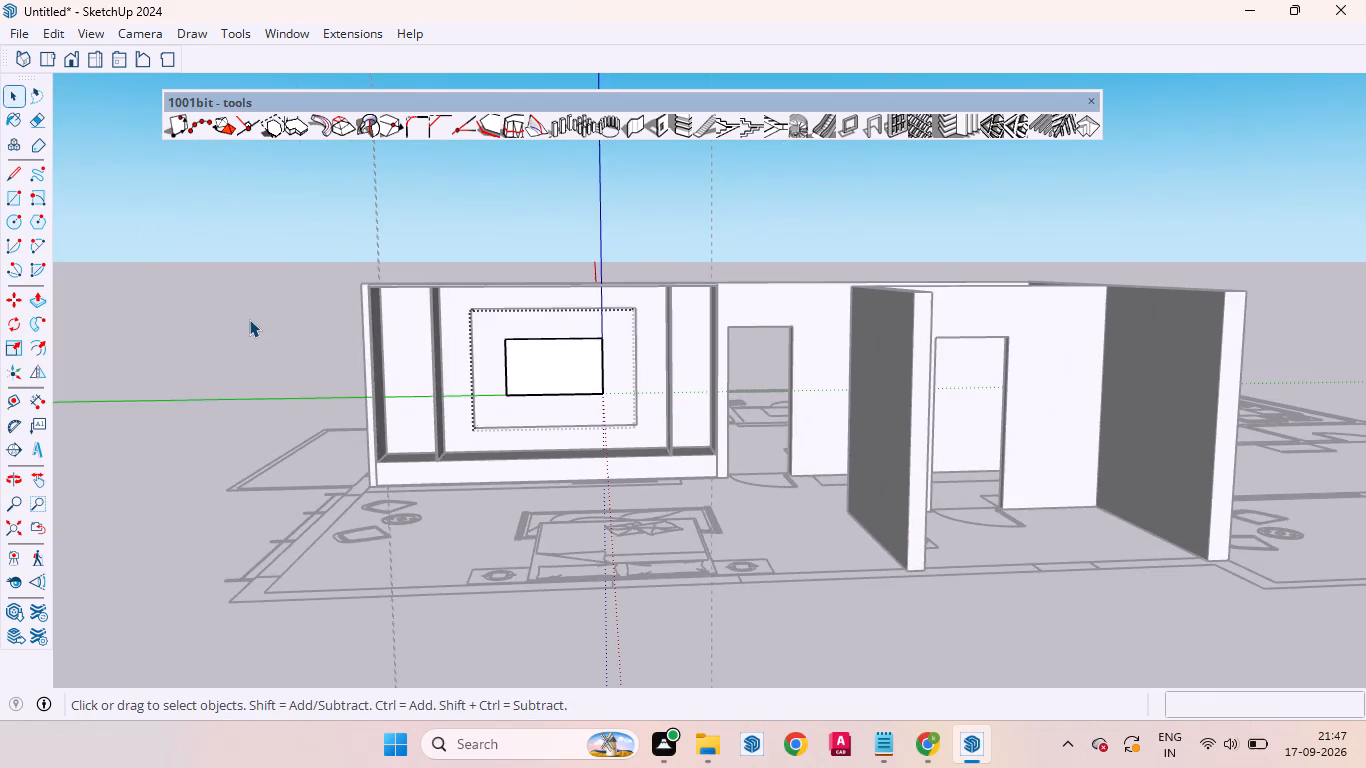
Inspect the unit from the front and obliquely, checking the inner panel's raised edges up close.
{"action": "scroll", "coordinate": [568, 336], "scroll_direction": "up", "scroll_amount": 4}
{"action": "scroll", "coordinate": [444, 360], "scroll_direction": "up", "scroll_amount": 4}
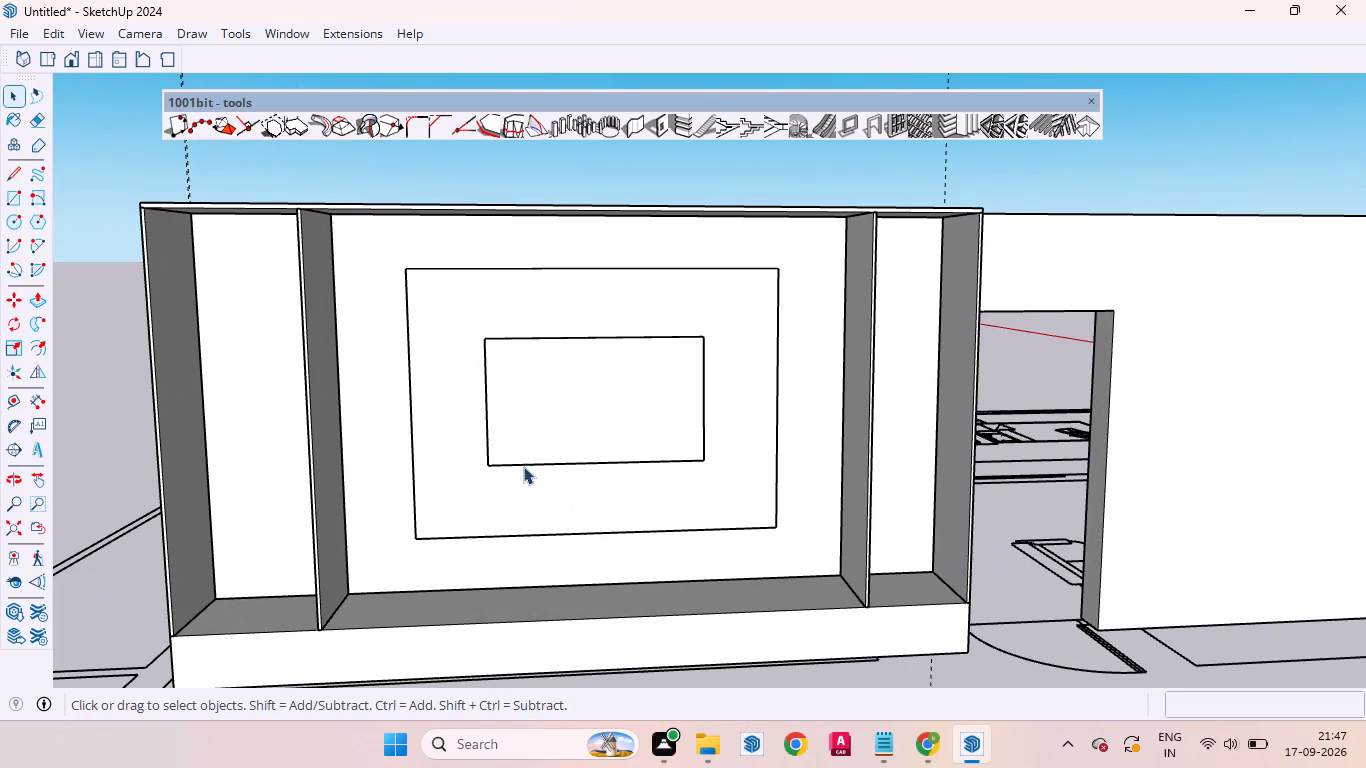
{"action": "scroll", "coordinate": [511, 319], "scroll_direction": "down", "scroll_amount": 5}
{"action": "scroll", "coordinate": [477, 343], "scroll_direction": "up", "scroll_amount": 1}
{"action": "middle_click_drag", "start_coordinate": [477, 343], "coordinate": [542, 474]}
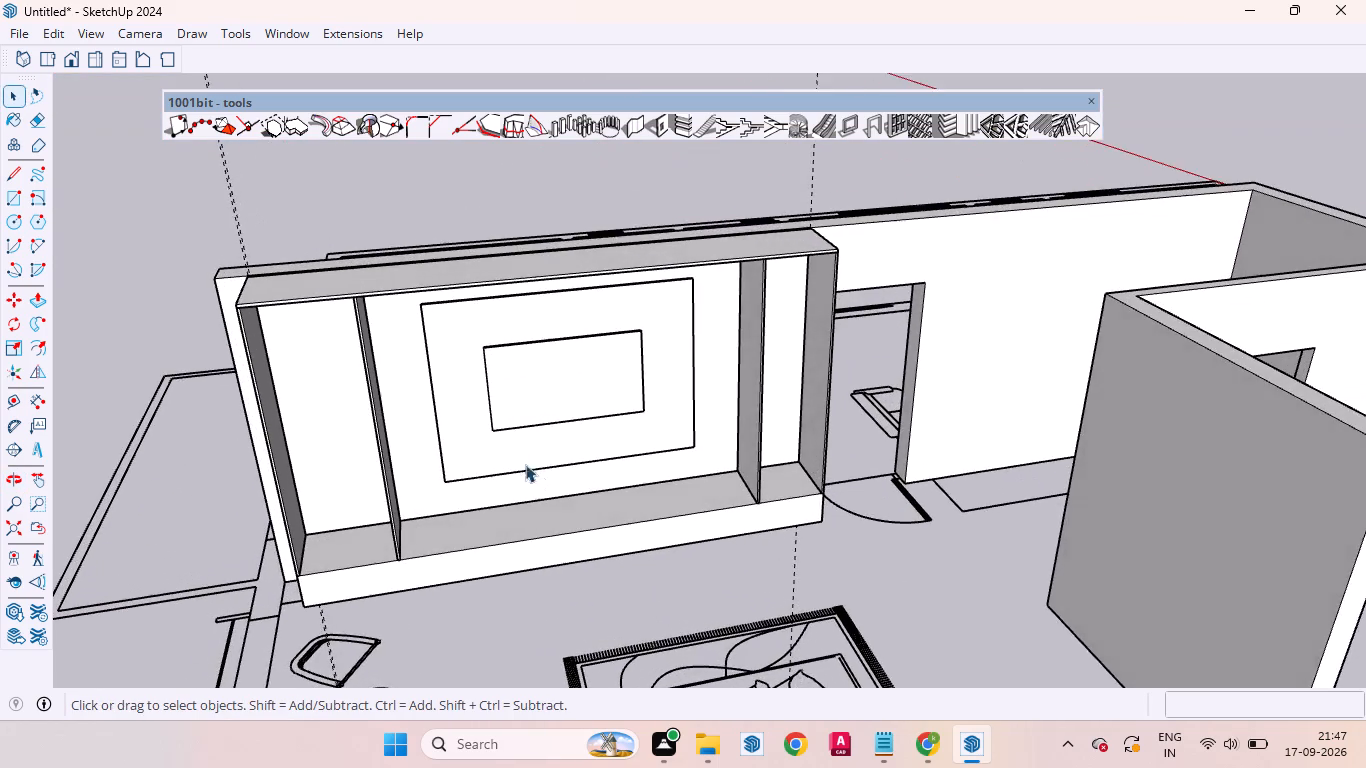
{"action": "scroll", "coordinate": [470, 353], "scroll_direction": "up", "scroll_amount": 5}
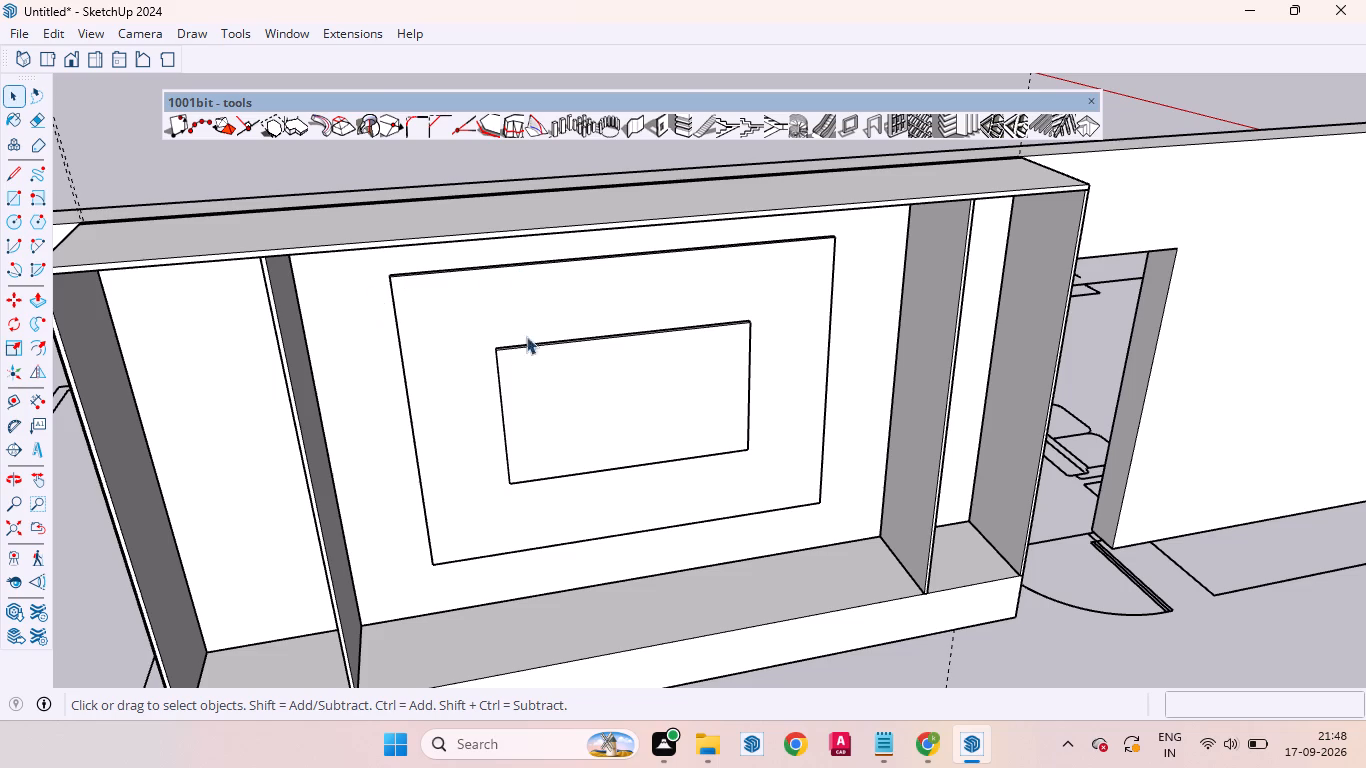
{"action": "scroll", "coordinate": [543, 376], "scroll_direction": "up", "scroll_amount": 7}
{"action": "scroll", "coordinate": [460, 373], "scroll_direction": "down", "scroll_amount": 5}
{"action": "scroll", "coordinate": [494, 395], "scroll_direction": "up", "scroll_amount": 3}
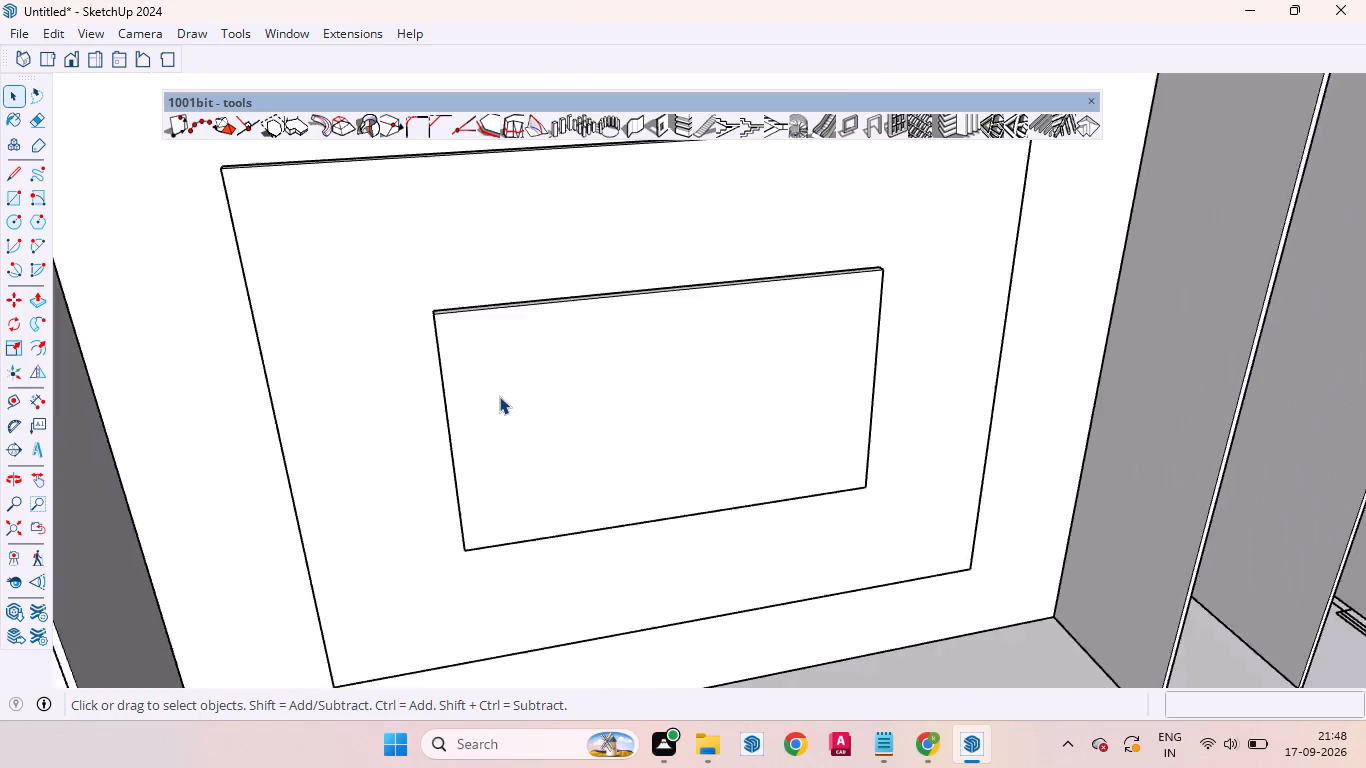
{"action": "scroll", "coordinate": [499, 396], "scroll_direction": "up", "scroll_amount": 2}
Inside the inner panel's group, select all its faces, paint them black with Color M09, and leave the group.
{"action": "double_click", "coordinate": [506, 383]}
{"action": "left_click", "coordinate": [507, 382]}
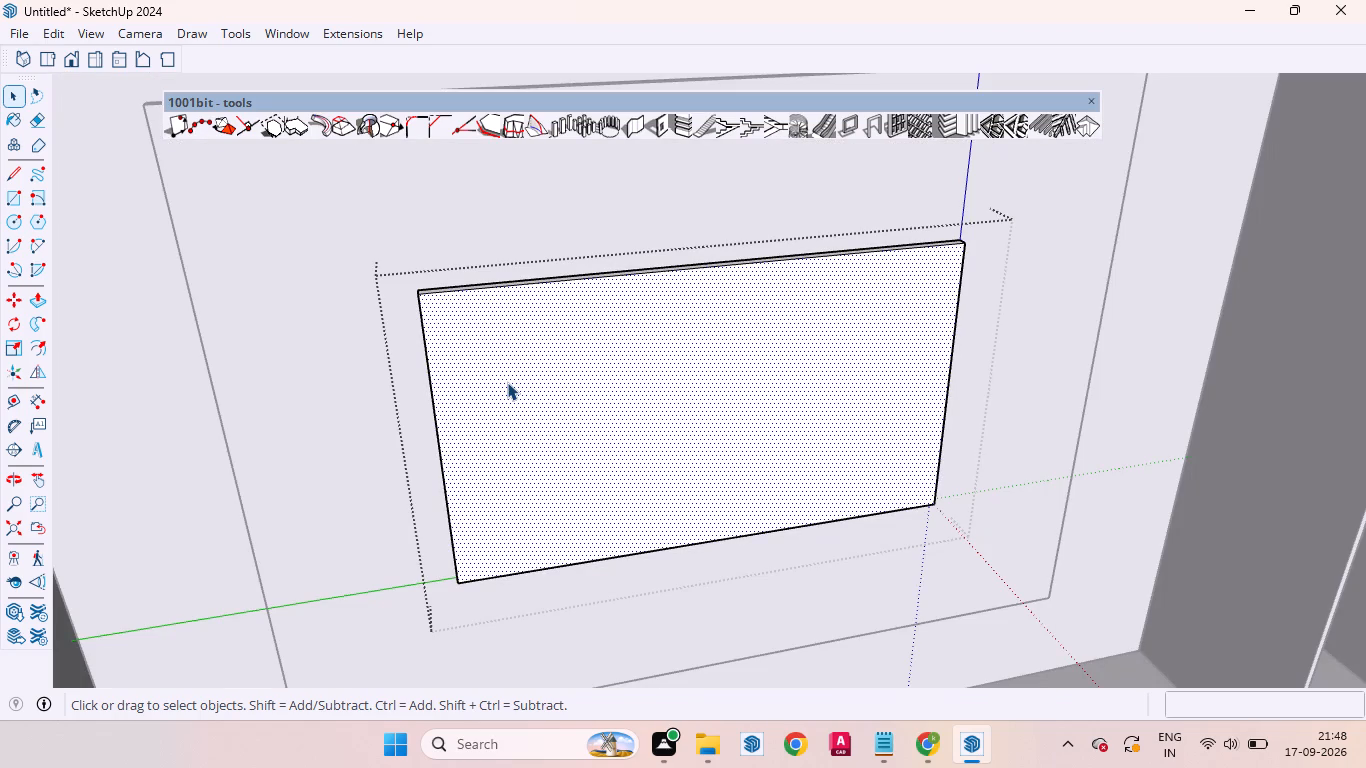
{"action": "double_click", "coordinate": [507, 382]}
{"action": "scroll", "coordinate": [507, 382], "scroll_direction": "up", "scroll_amount": 10}
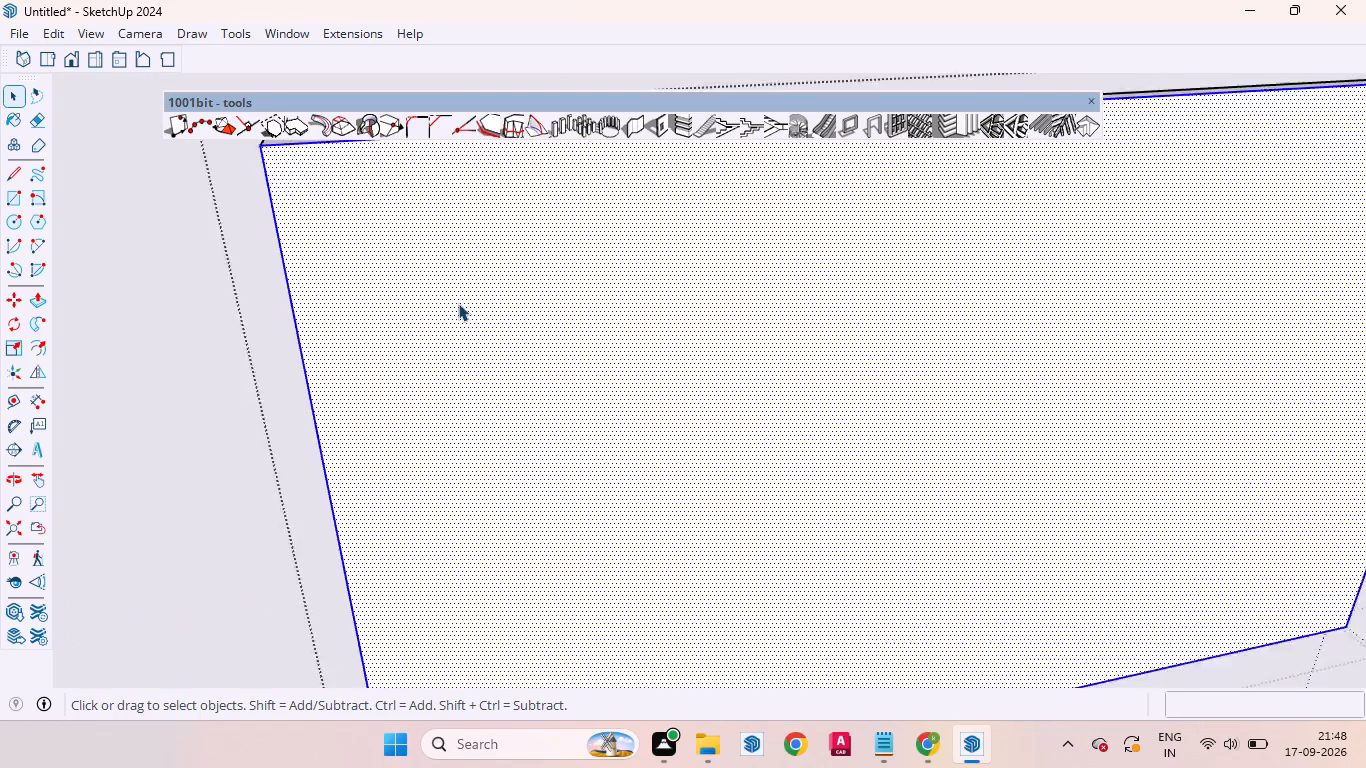
{"action": "scroll", "coordinate": [319, 237], "scroll_direction": "up", "scroll_amount": 1}
{"action": "middle_click_drag", "start_coordinate": [333, 252], "coordinate": [523, 499]}
{"action": "scroll", "coordinate": [452, 416], "scroll_direction": "down", "scroll_amount": 6}
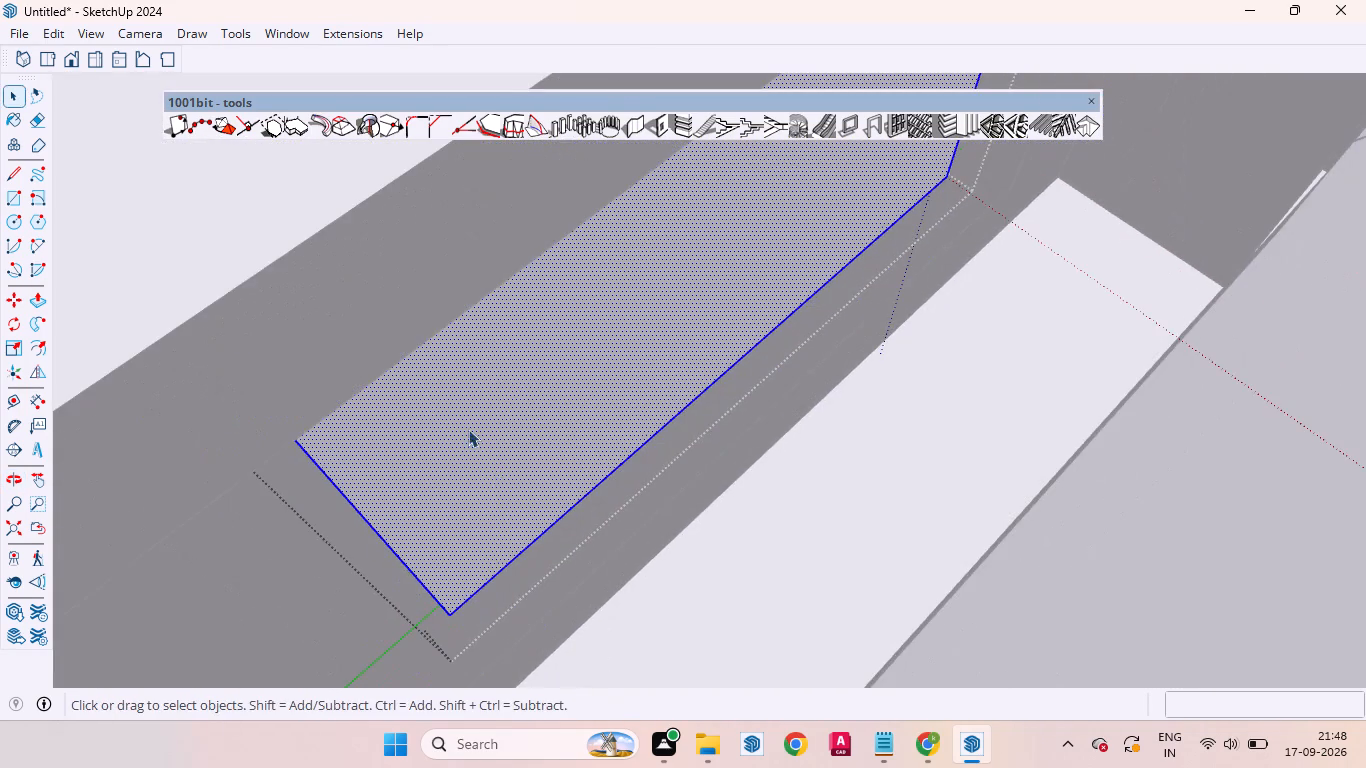
{"action": "middle_click_drag", "start_coordinate": [468, 429], "coordinate": [308, 336]}
{"action": "scroll", "coordinate": [330, 304], "scroll_direction": "down", "scroll_amount": 6}
{"action": "scroll", "coordinate": [421, 309], "scroll_direction": "up", "scroll_amount": 3}
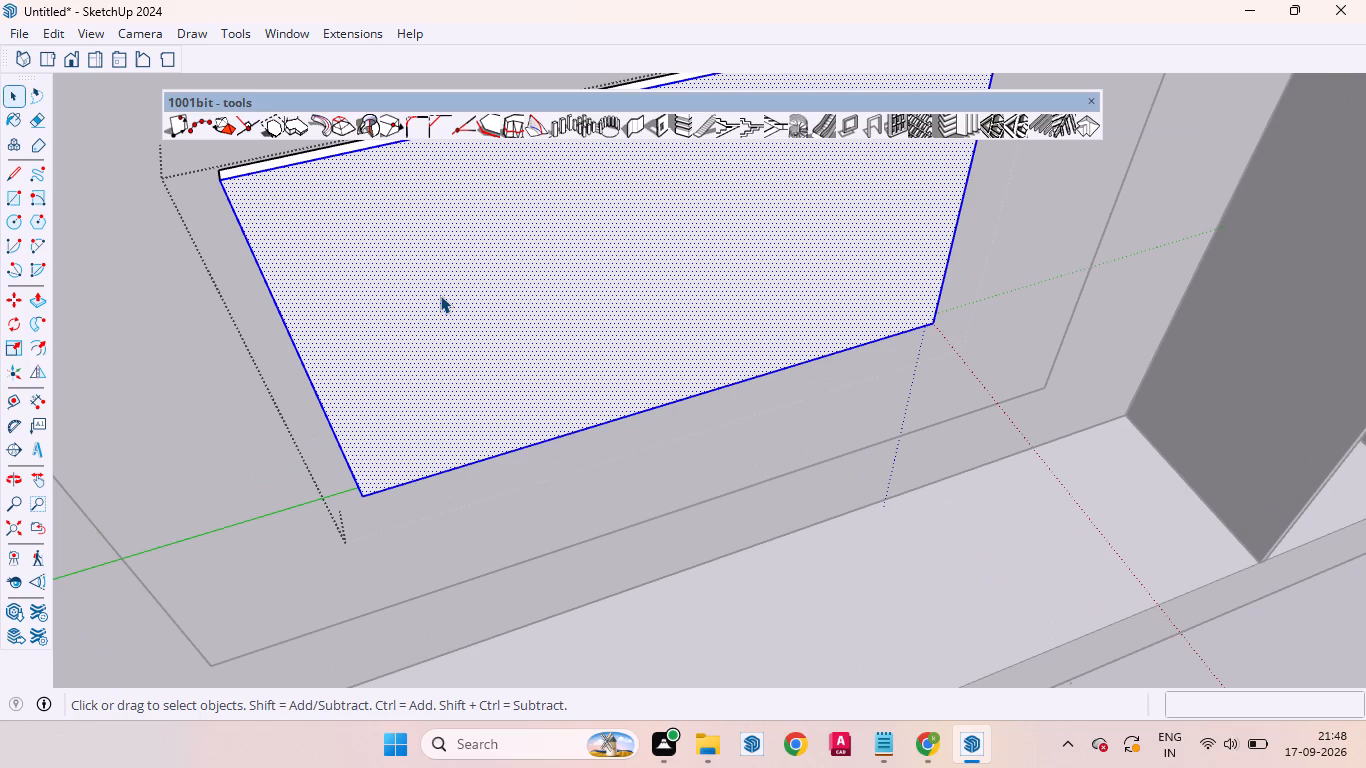
{"action": "scroll", "coordinate": [338, 283], "scroll_direction": "down", "scroll_amount": 4}
{"action": "middle_click_drag", "start_coordinate": [416, 297], "coordinate": [371, 247]}
{"action": "scroll", "coordinate": [387, 308], "scroll_direction": "down", "scroll_amount": 10}
{"action": "middle_click_drag", "start_coordinate": [401, 338], "coordinate": [387, 280]}
{"action": "scroll", "coordinate": [387, 260], "scroll_direction": "up", "scroll_amount": 19}
{"action": "double_click", "coordinate": [335, 319]}
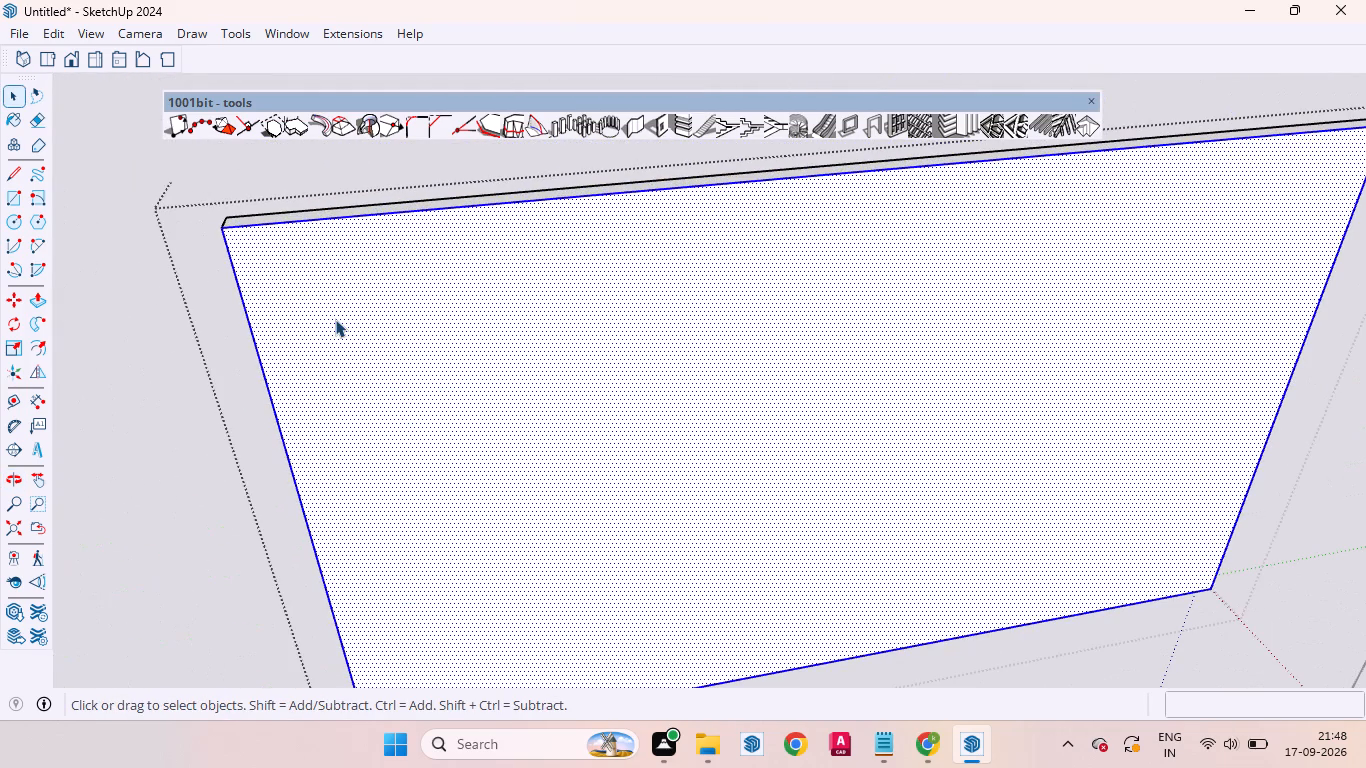
{"action": "left_click", "coordinate": [335, 319]}
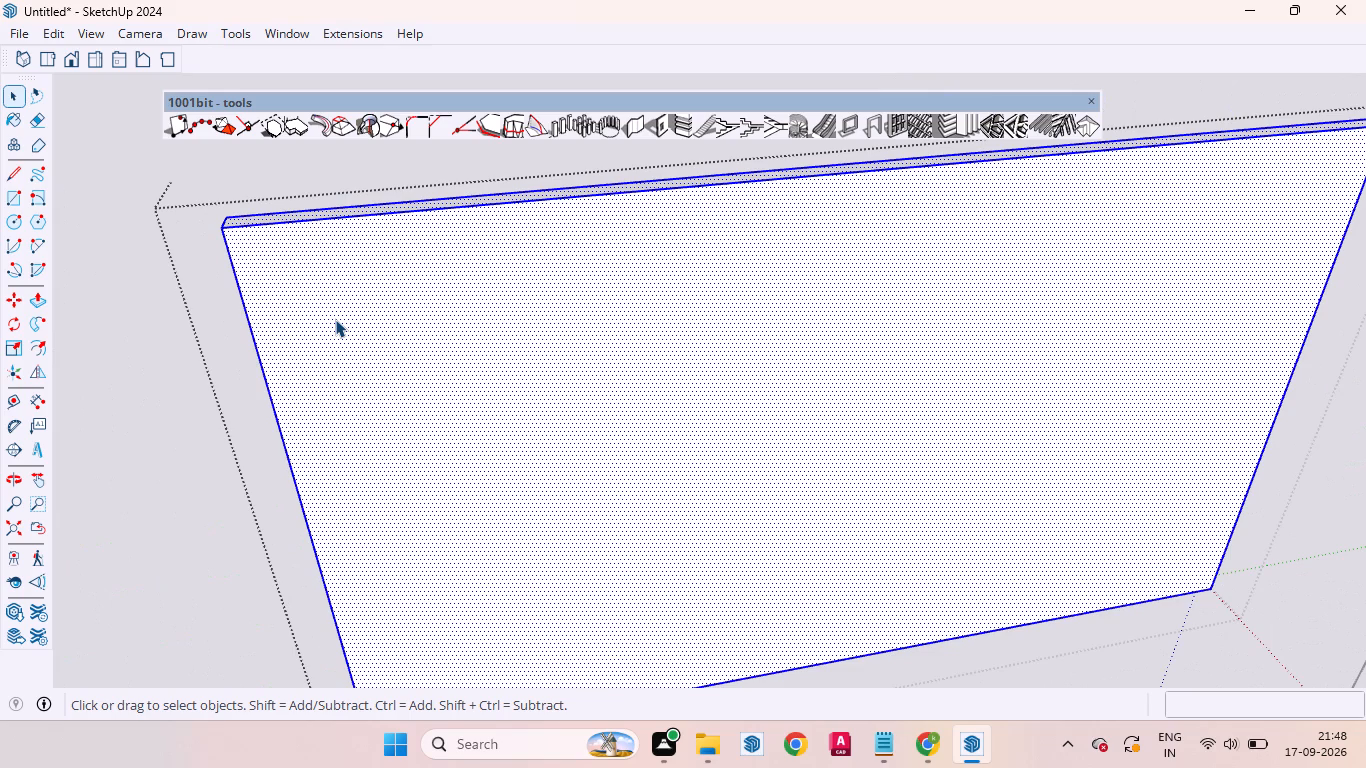
{"action": "key", "text": "b"}
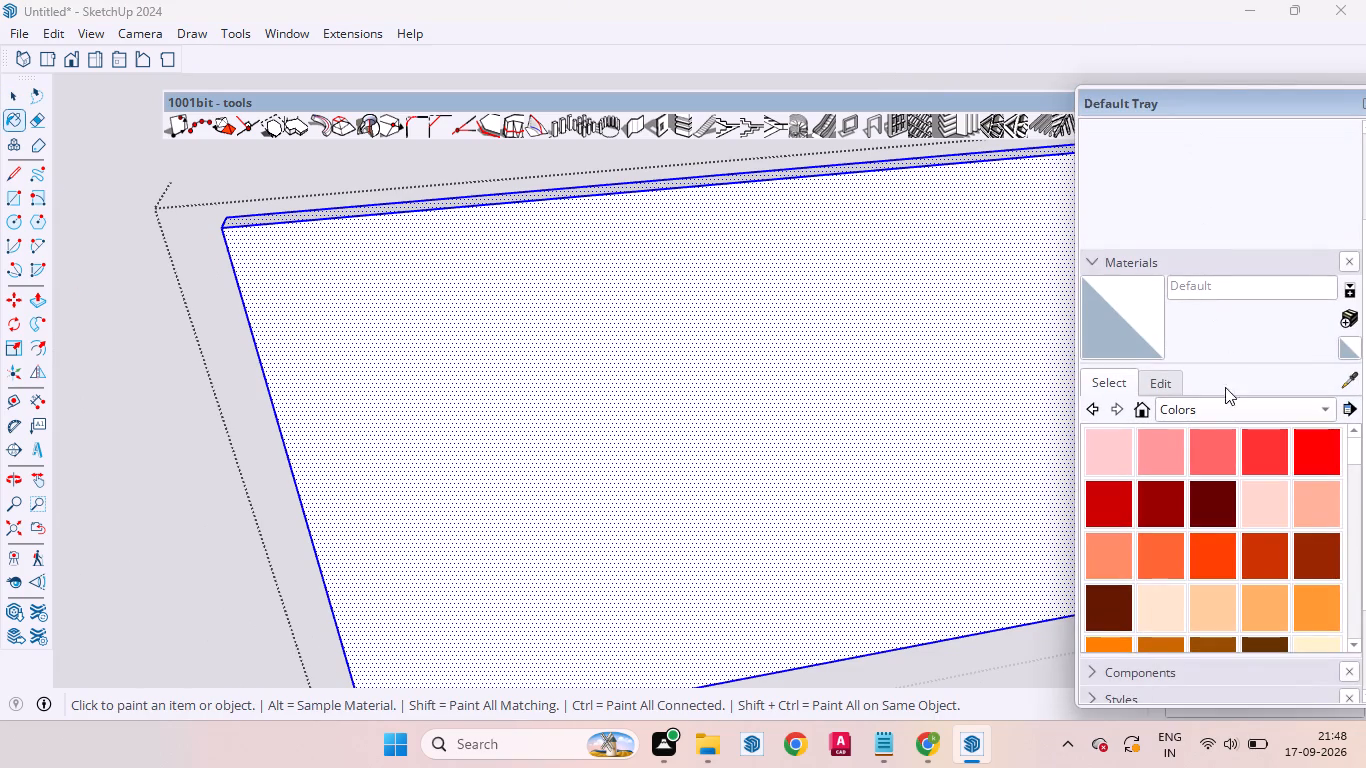
{"action": "scroll", "coordinate": [1172, 494], "scroll_direction": "down", "scroll_amount": 10}
{"action": "scroll", "coordinate": [1172, 494], "scroll_direction": "down", "scroll_amount": 11}
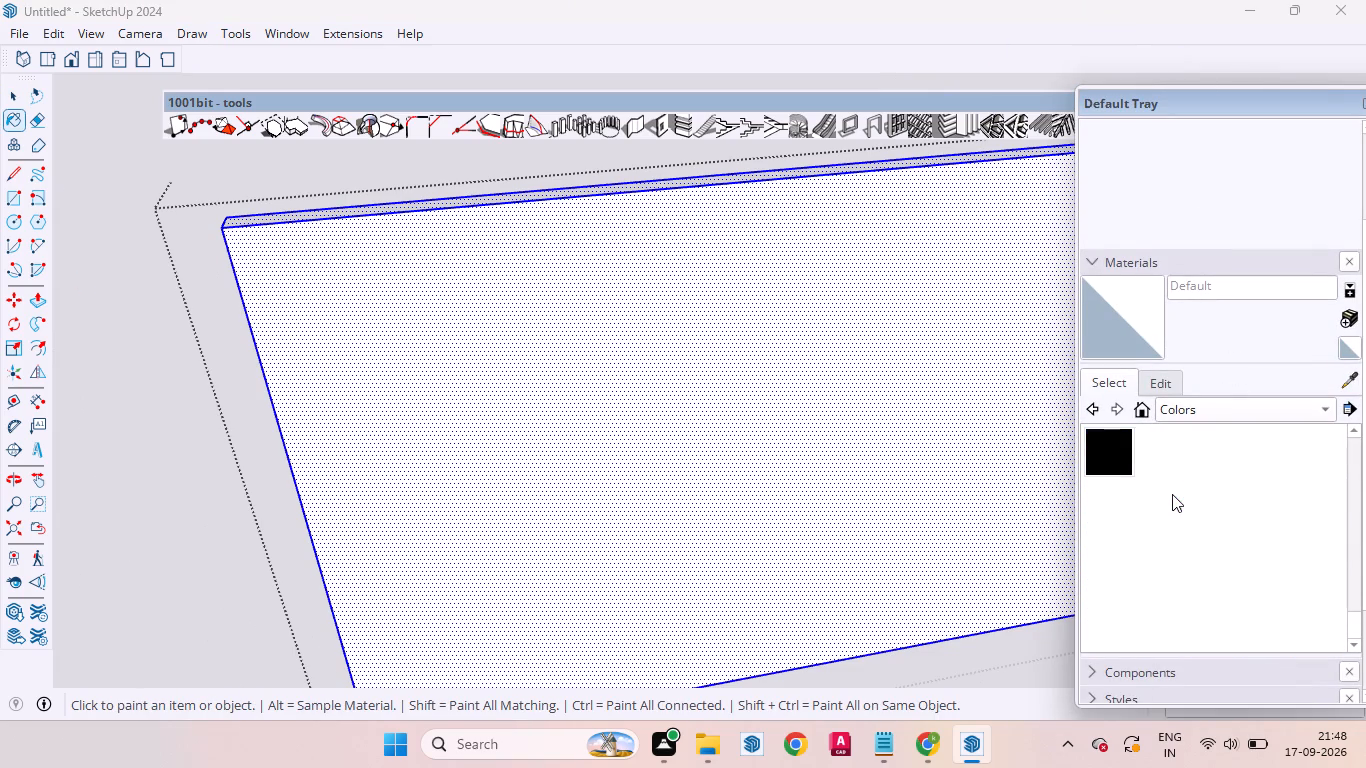
{"action": "left_click", "coordinate": [1118, 465]}
{"action": "left_click", "coordinate": [640, 425]}
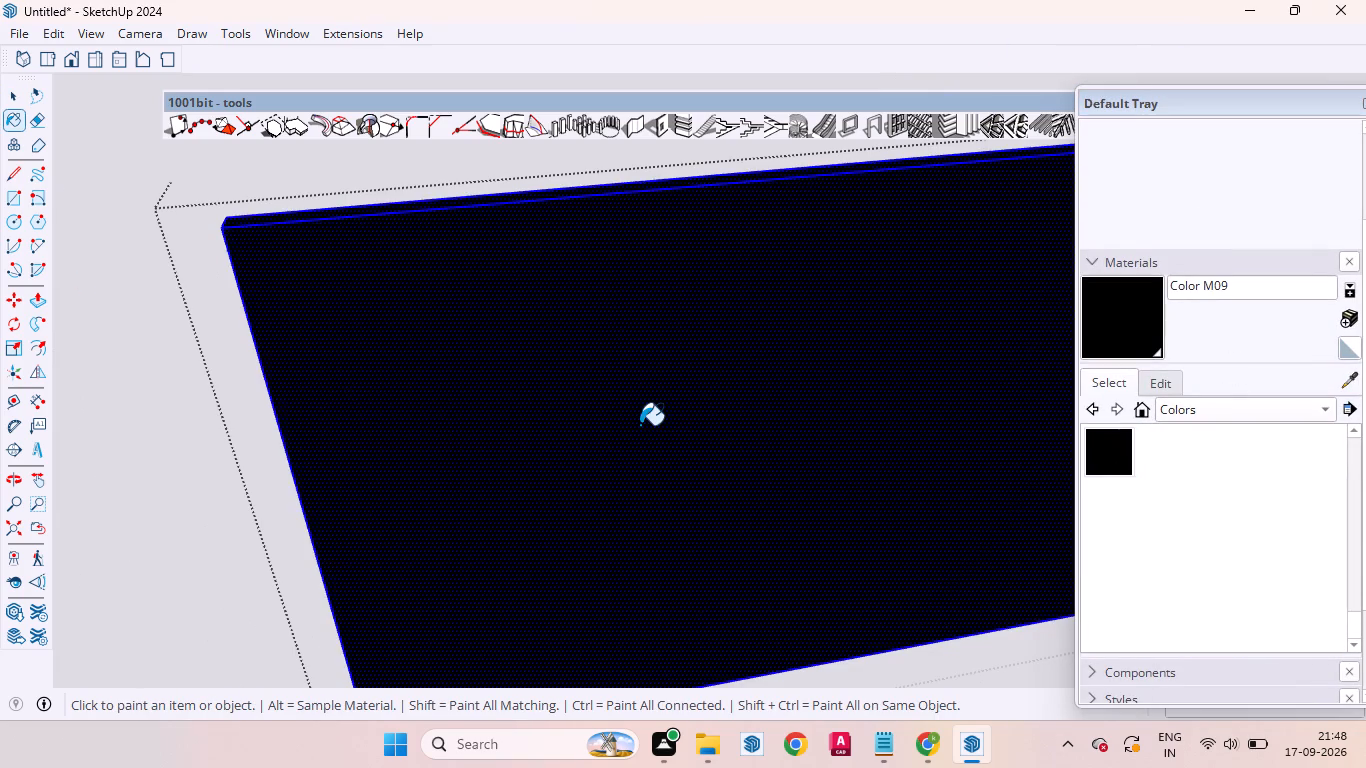
{"action": "scroll", "coordinate": [640, 425], "scroll_direction": "down", "scroll_amount": 17}
{"action": "key", "text": "space"}
{"action": "left_click", "coordinate": [457, 186]}
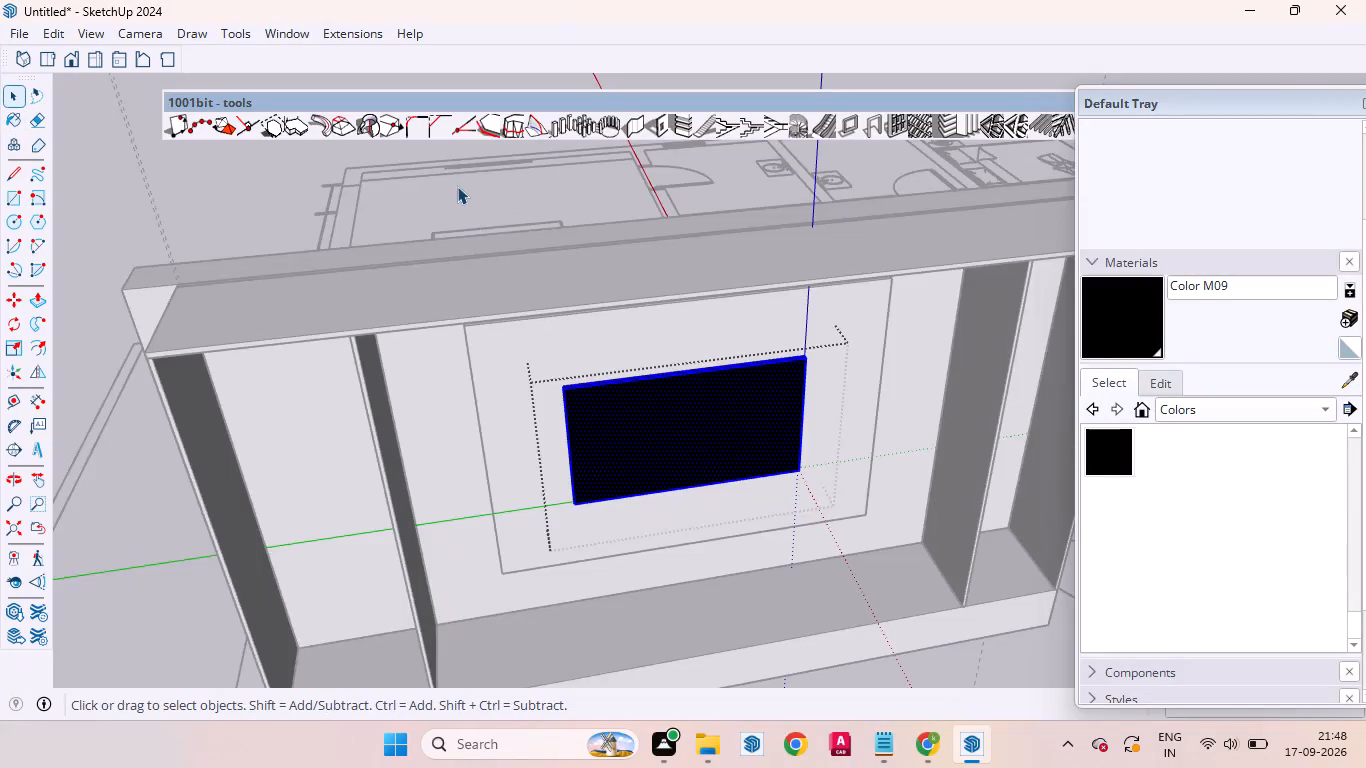
Open the group of the central panel around the black screen for editing.
{"action": "scroll", "coordinate": [561, 277], "scroll_direction": "down", "scroll_amount": 5}
{"action": "middle_click_drag", "start_coordinate": [638, 408], "coordinate": [556, 251]}
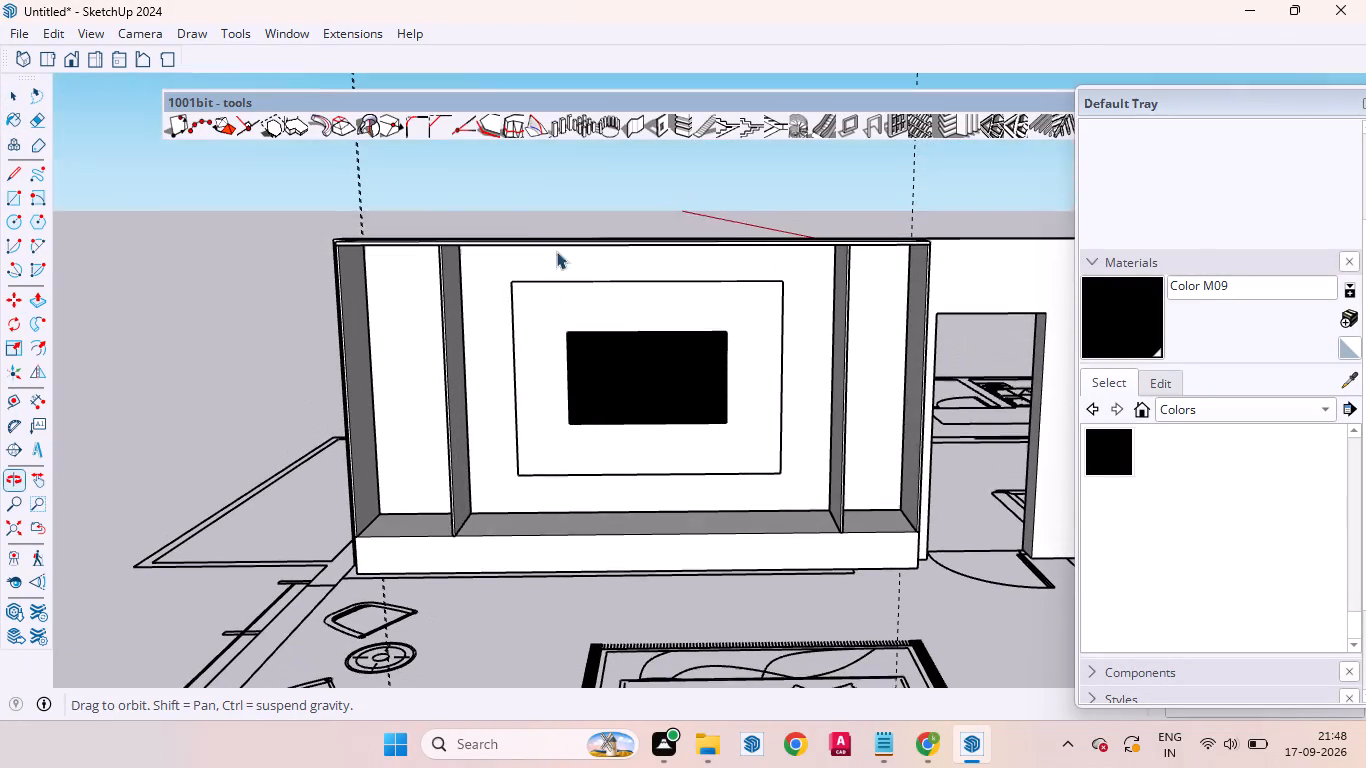
{"action": "scroll", "coordinate": [720, 406], "scroll_direction": "up", "scroll_amount": 2}
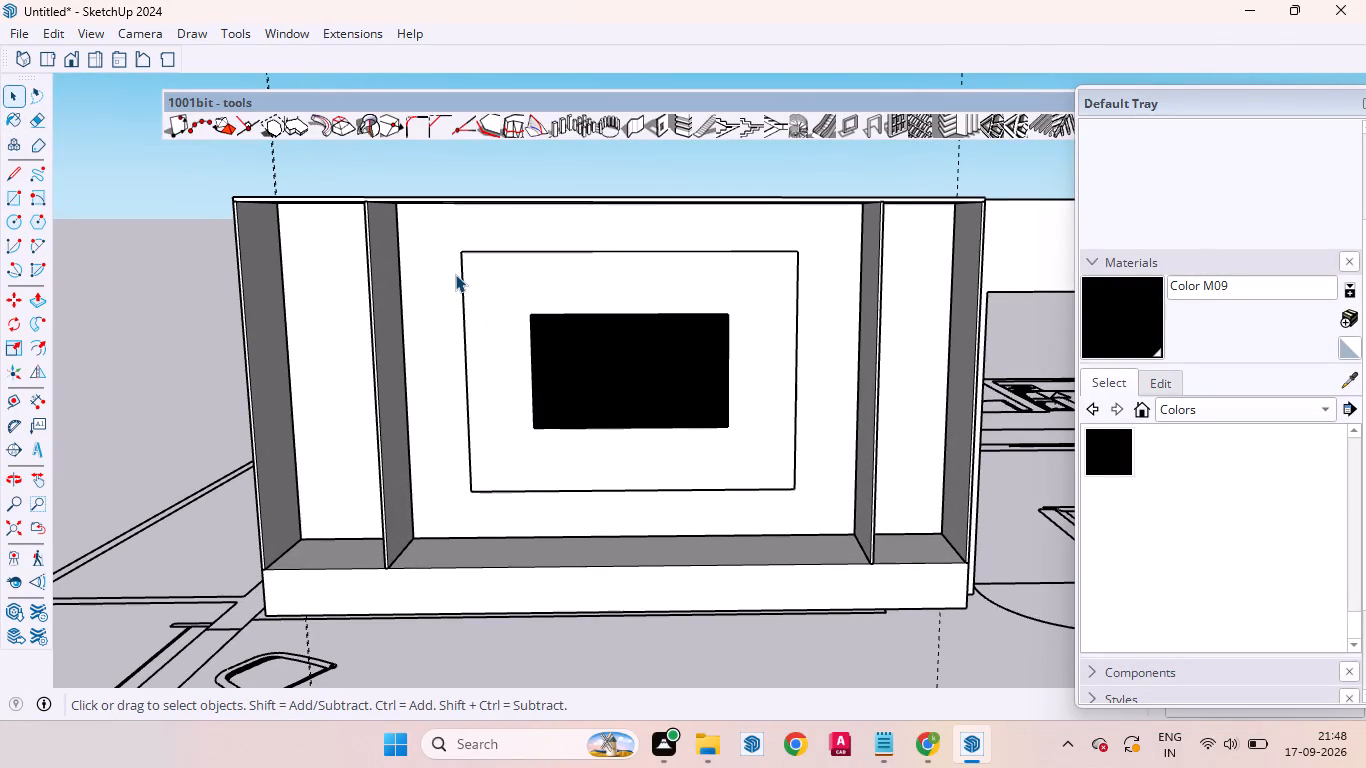
{"action": "middle_click_drag", "start_coordinate": [455, 274], "coordinate": [579, 329]}
{"action": "scroll", "coordinate": [455, 274], "scroll_direction": "up", "scroll_amount": 1}
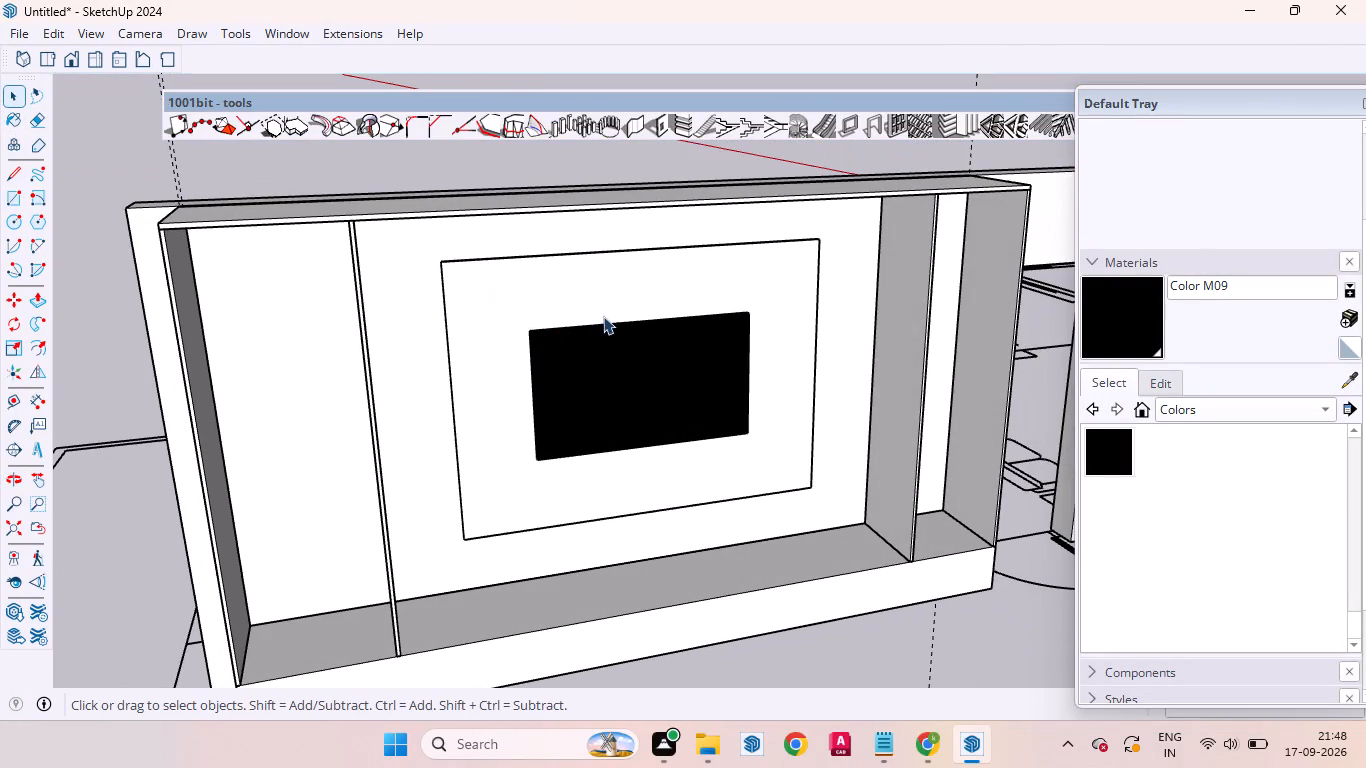
{"action": "left_click", "coordinate": [492, 318]}
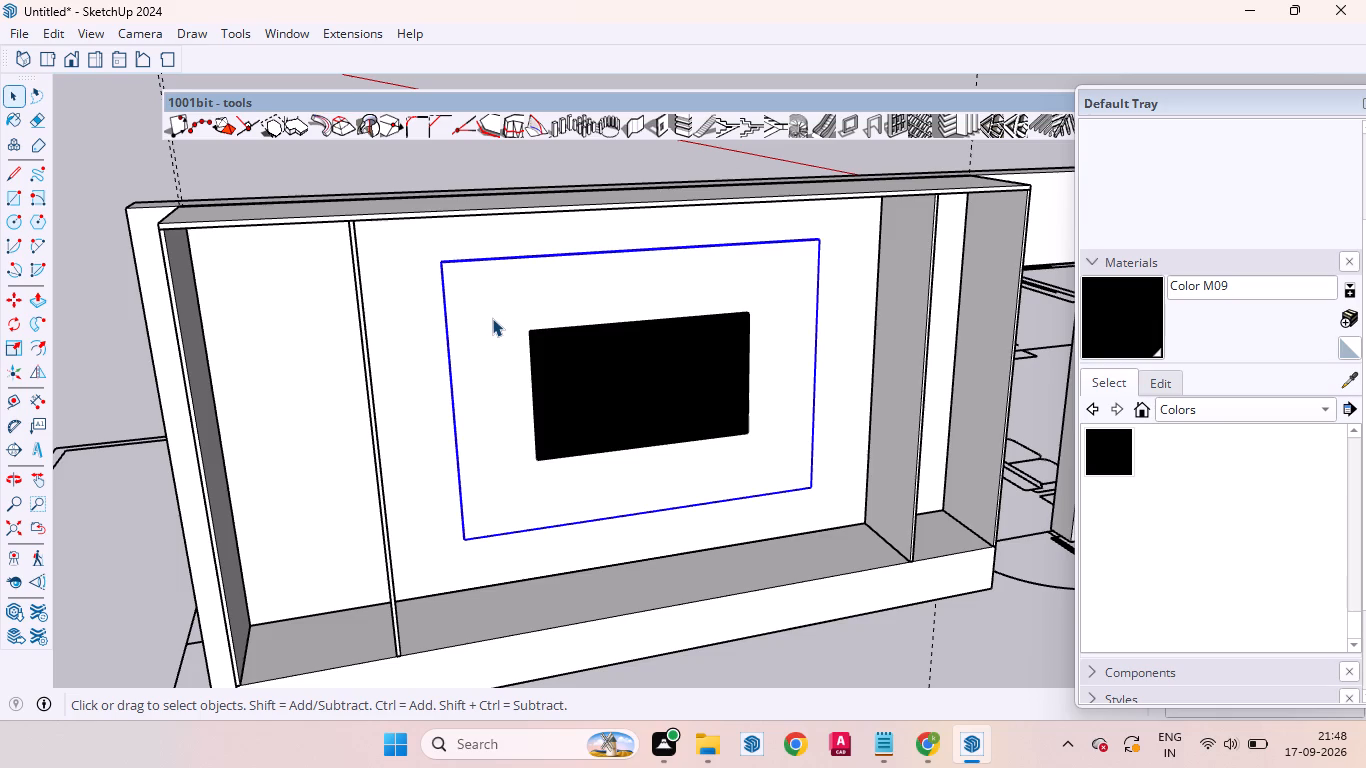
{"action": "left_click", "coordinate": [492, 318]}
Place a guide on the central panel's top face, about 1/2" behind and parallel to its front edge.
{"action": "scroll", "coordinate": [492, 318], "scroll_direction": "up", "scroll_amount": 12}
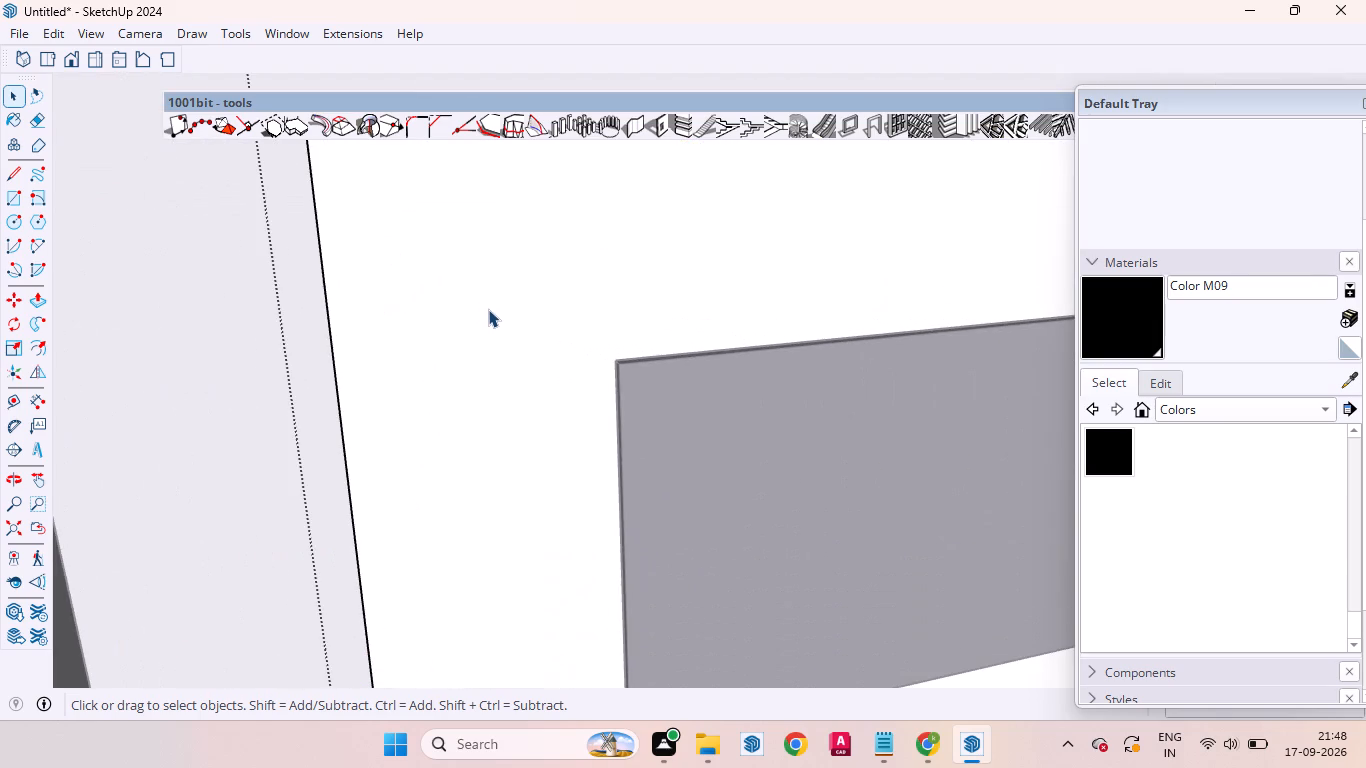
{"action": "scroll", "coordinate": [481, 395], "scroll_direction": "down", "scroll_amount": 6}
{"action": "scroll", "coordinate": [471, 274], "scroll_direction": "up", "scroll_amount": 4}
{"action": "scroll", "coordinate": [359, 231], "scroll_direction": "up", "scroll_amount": 4}
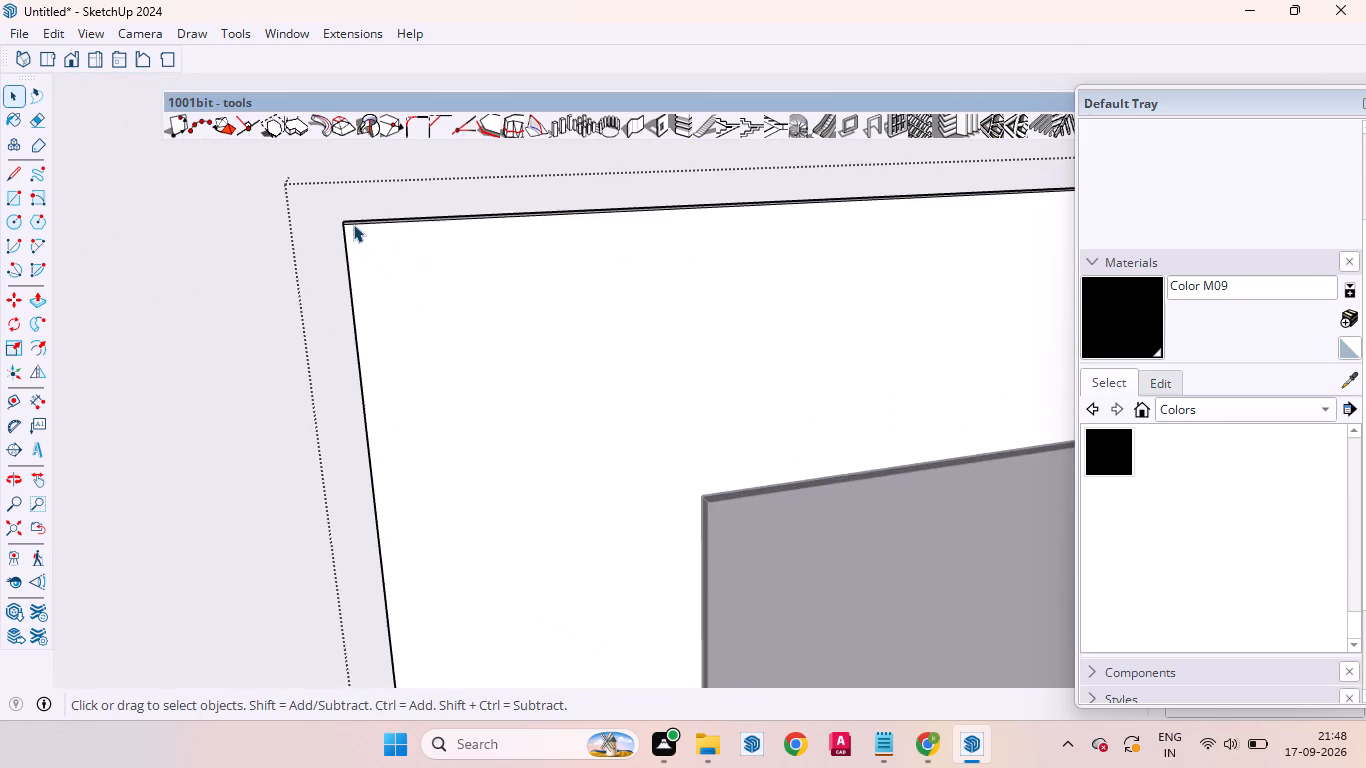
{"action": "middle_click_drag", "start_coordinate": [357, 228], "coordinate": [422, 438]}
{"action": "scroll", "coordinate": [398, 386], "scroll_direction": "down", "scroll_amount": 5}
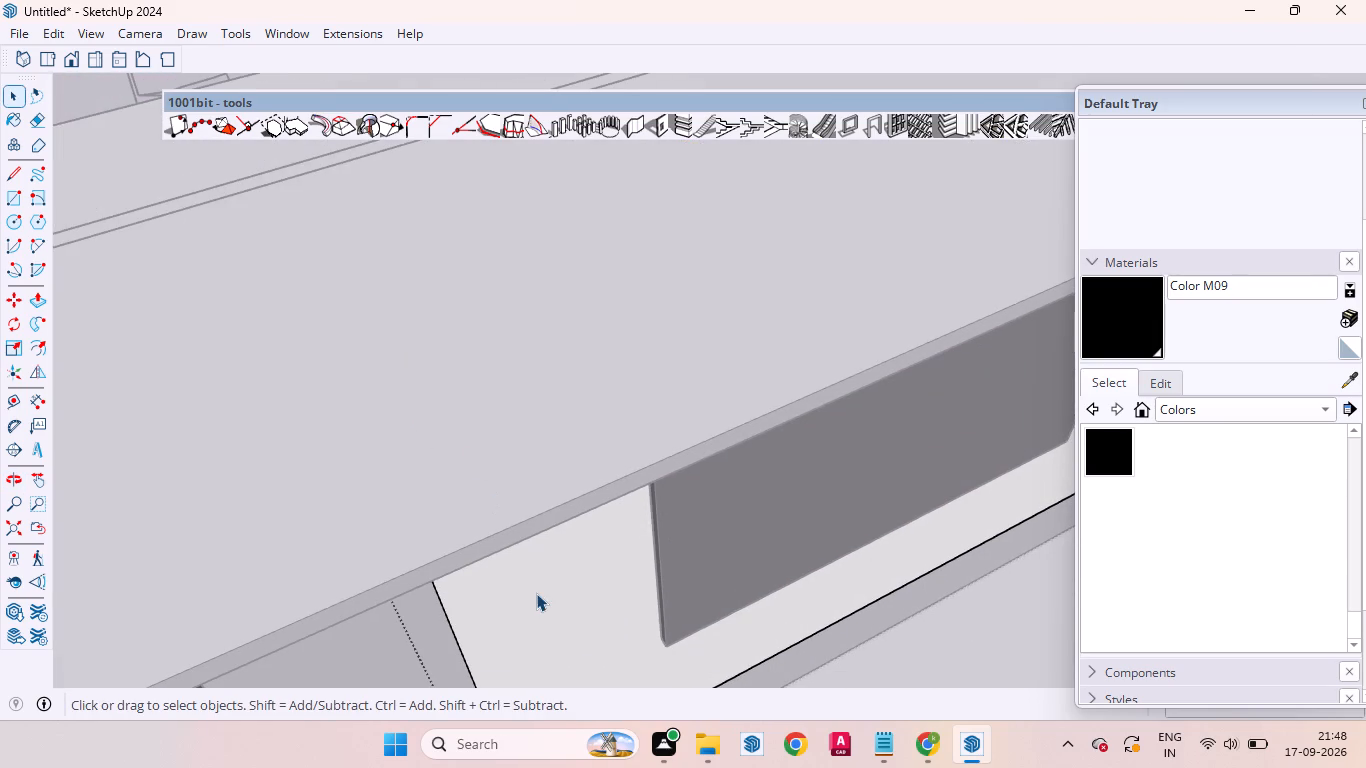
{"action": "middle_click_drag", "start_coordinate": [536, 593], "coordinate": [419, 421]}
{"action": "scroll", "coordinate": [419, 418], "scroll_direction": "down", "scroll_amount": 9}
{"action": "scroll", "coordinate": [426, 310], "scroll_direction": "up", "scroll_amount": 4}
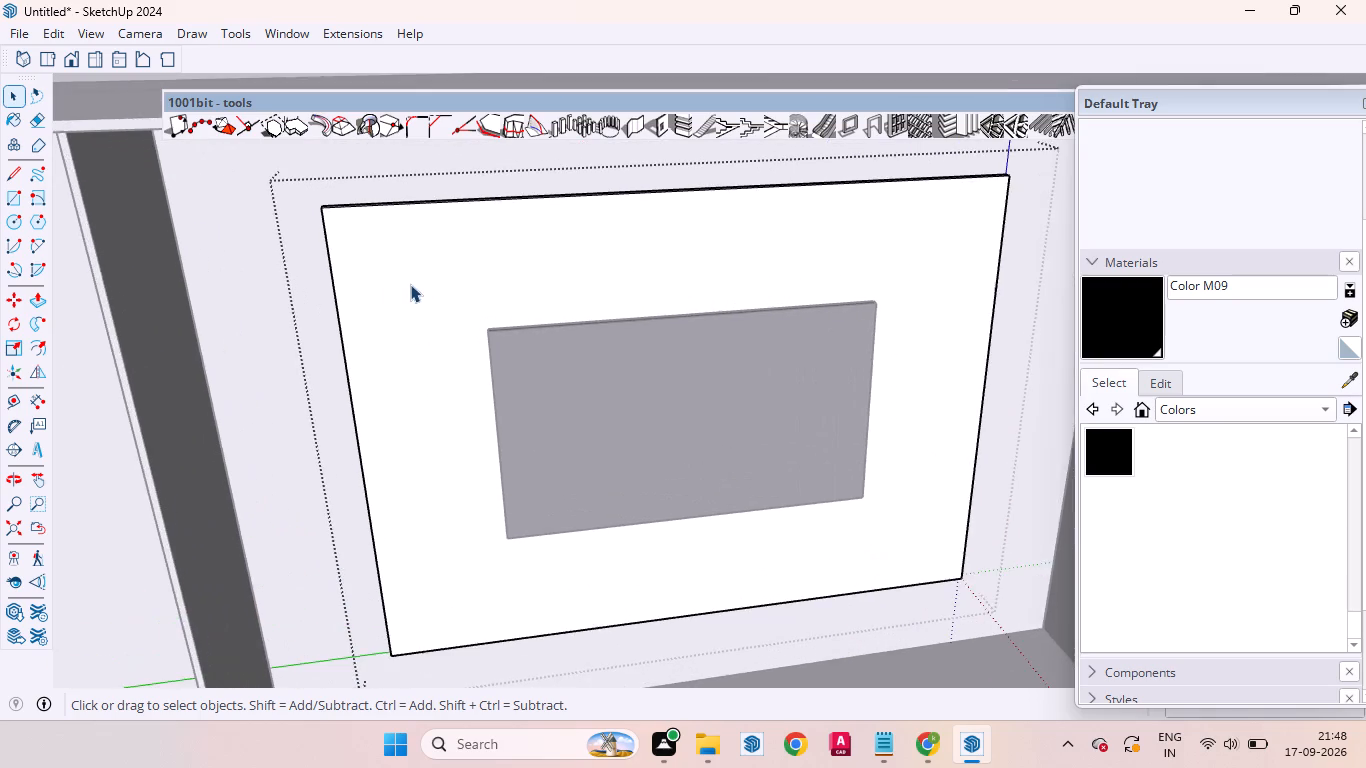
{"action": "scroll", "coordinate": [333, 203], "scroll_direction": "up", "scroll_amount": 10}
{"action": "scroll", "coordinate": [316, 225], "scroll_direction": "down", "scroll_amount": 2}
{"action": "scroll", "coordinate": [313, 230], "scroll_direction": "up", "scroll_amount": 11}
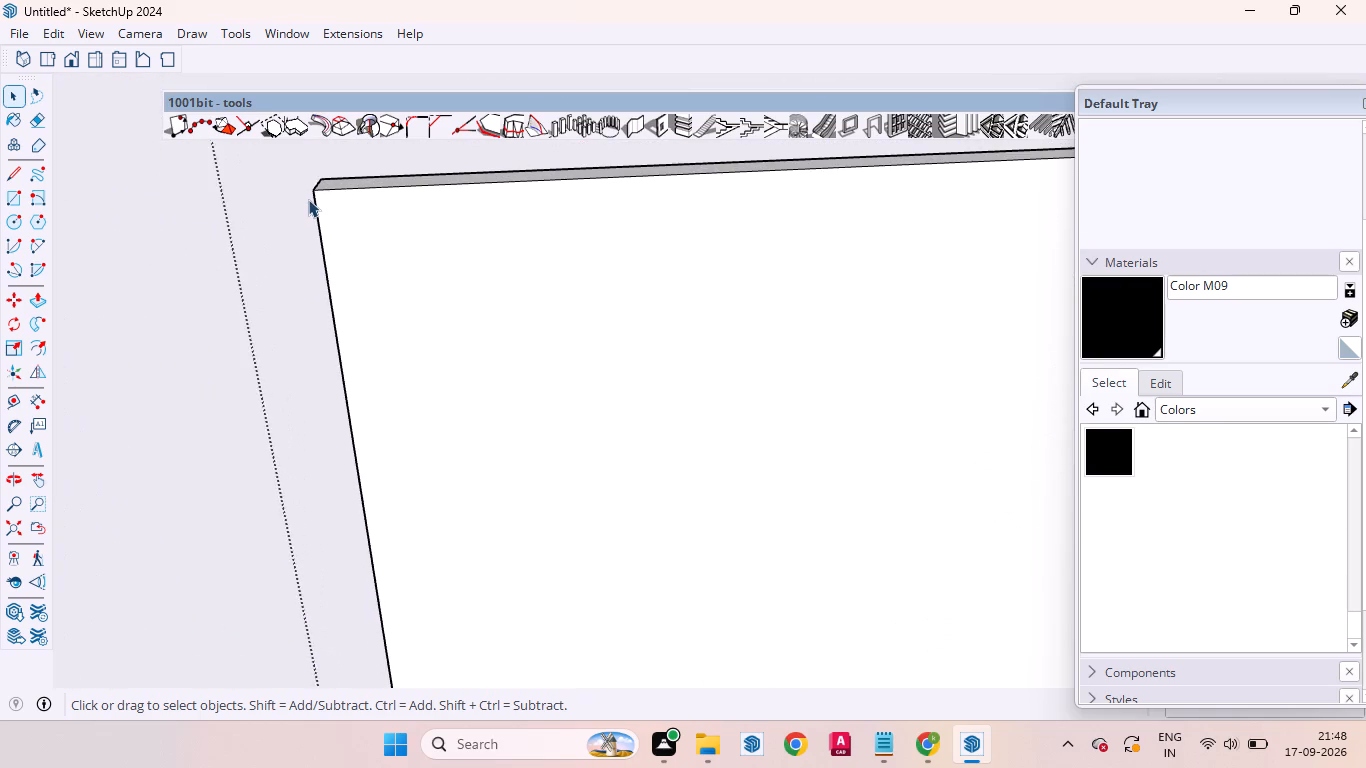
{"action": "scroll", "coordinate": [308, 187], "scroll_direction": "up", "scroll_amount": 7}
{"action": "scroll", "coordinate": [308, 183], "scroll_direction": "down", "scroll_amount": 1}
{"action": "scroll", "coordinate": [308, 184], "scroll_direction": "up", "scroll_amount": 16}
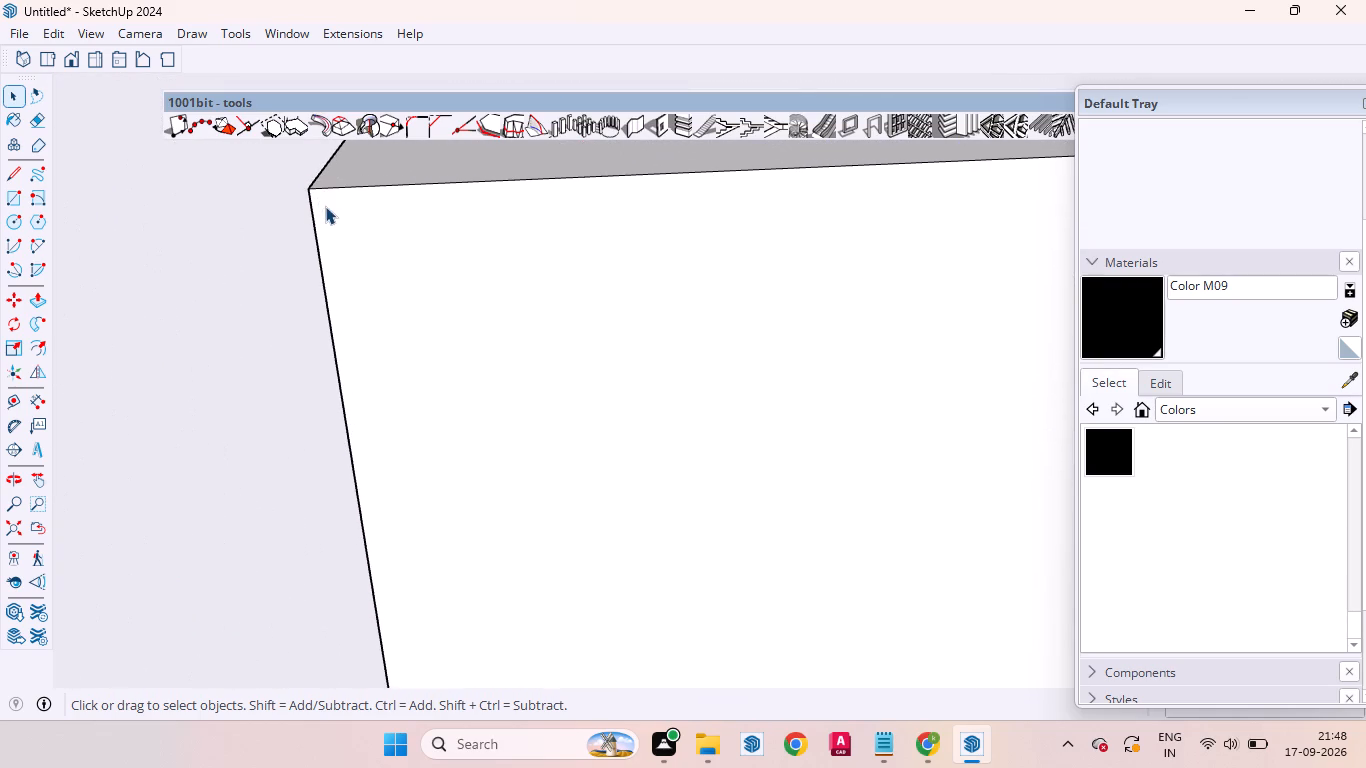
{"action": "middle_click_drag", "start_coordinate": [335, 216], "coordinate": [411, 363]}
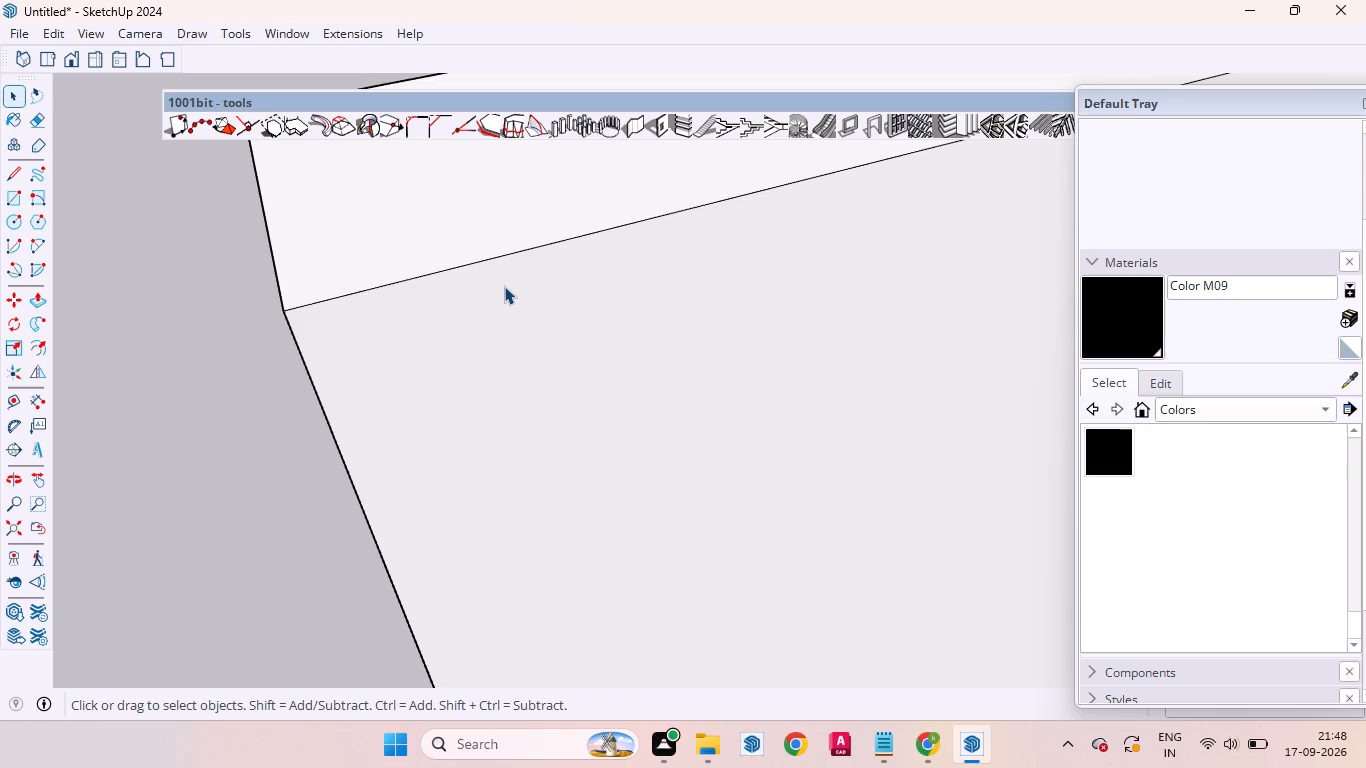
{"action": "key", "text": "t"}
{"action": "left_click", "coordinate": [503, 252]}
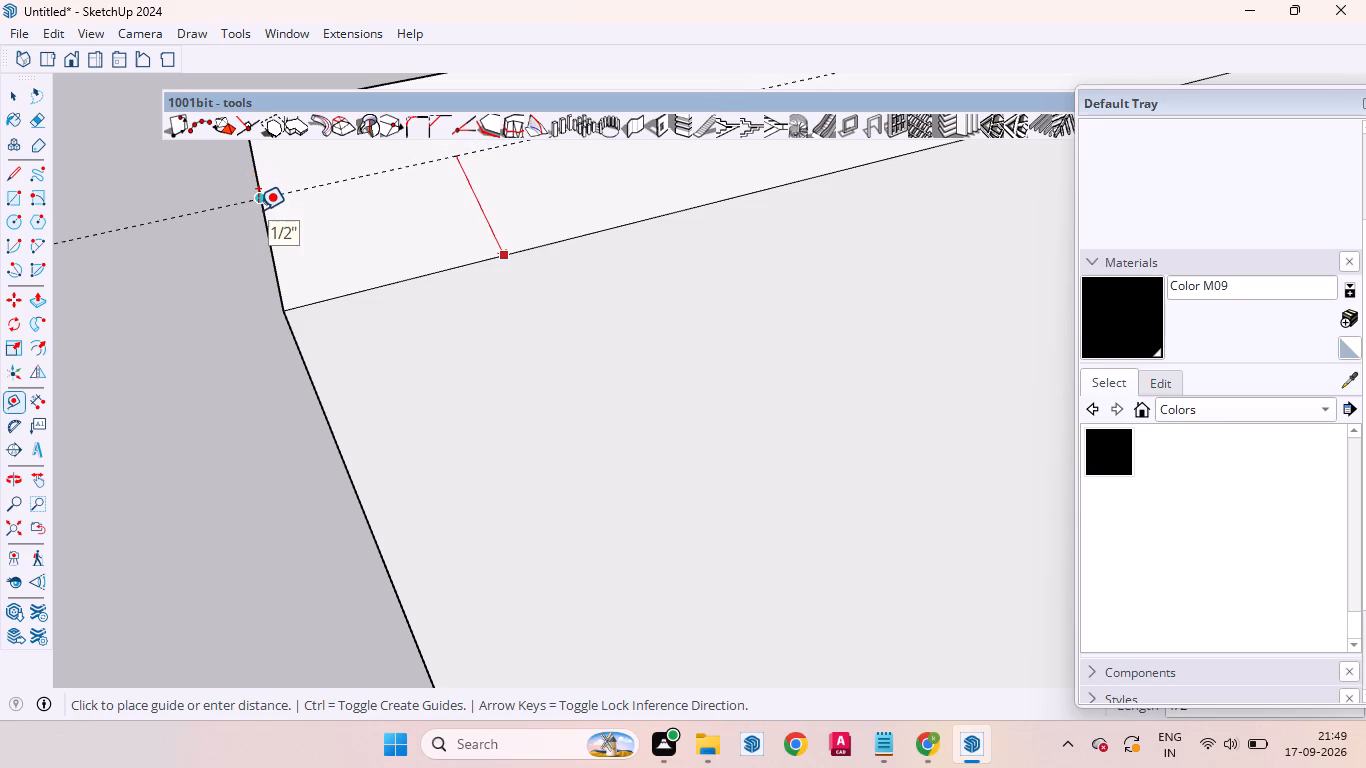
{"action": "left_click", "coordinate": [258, 210]}
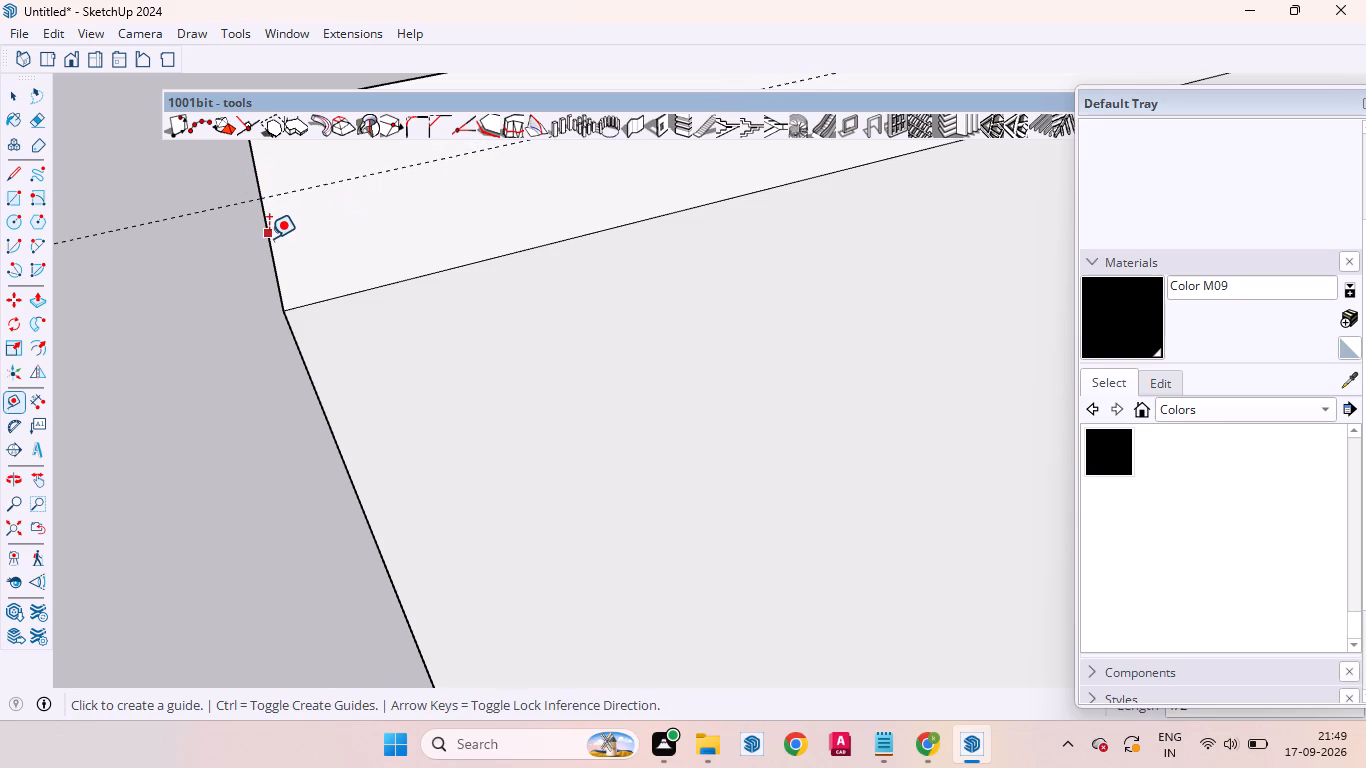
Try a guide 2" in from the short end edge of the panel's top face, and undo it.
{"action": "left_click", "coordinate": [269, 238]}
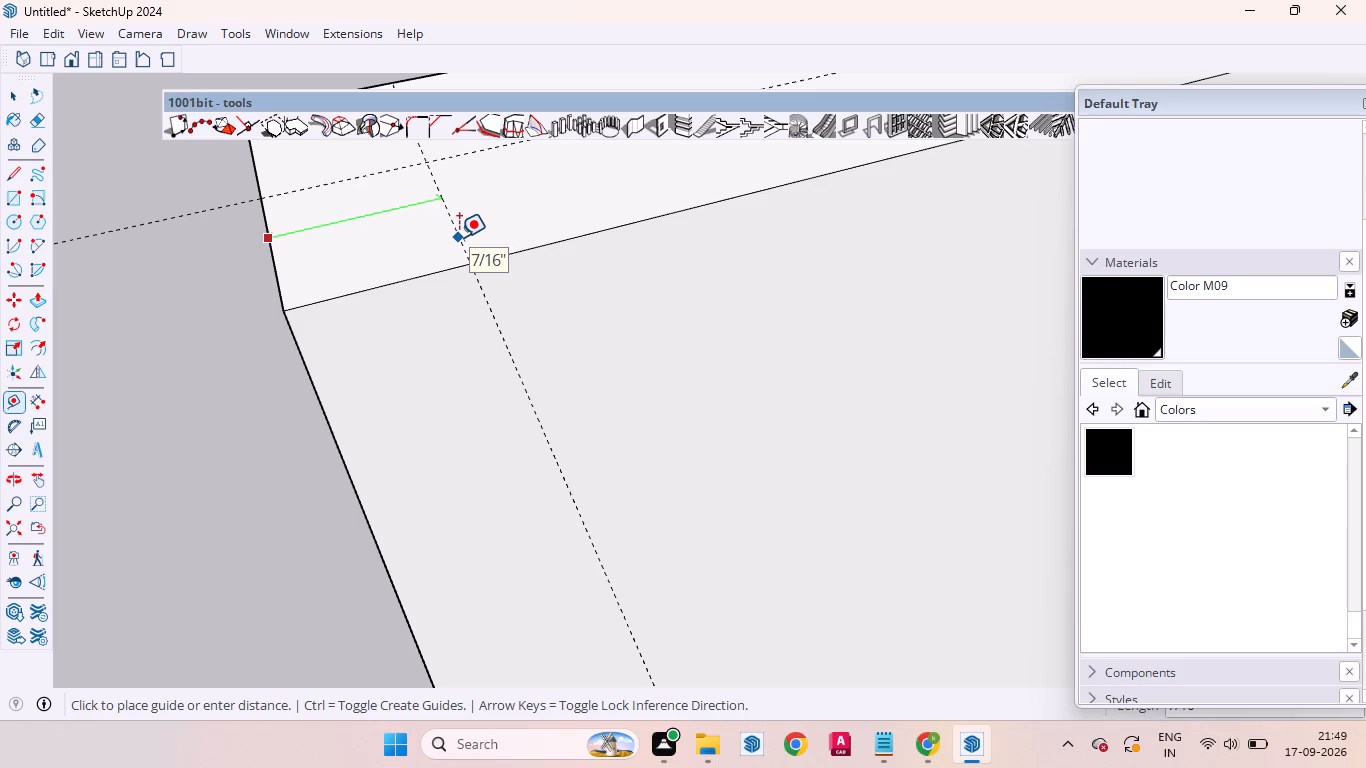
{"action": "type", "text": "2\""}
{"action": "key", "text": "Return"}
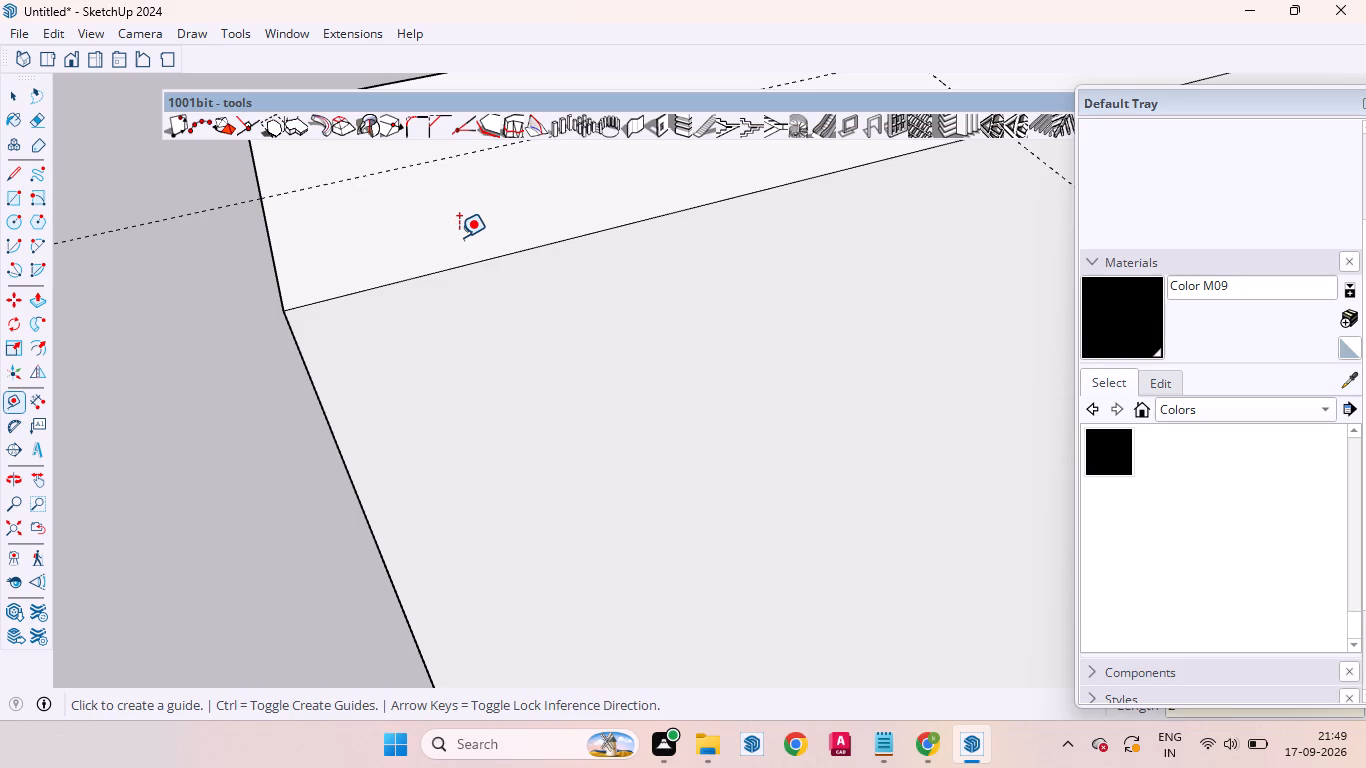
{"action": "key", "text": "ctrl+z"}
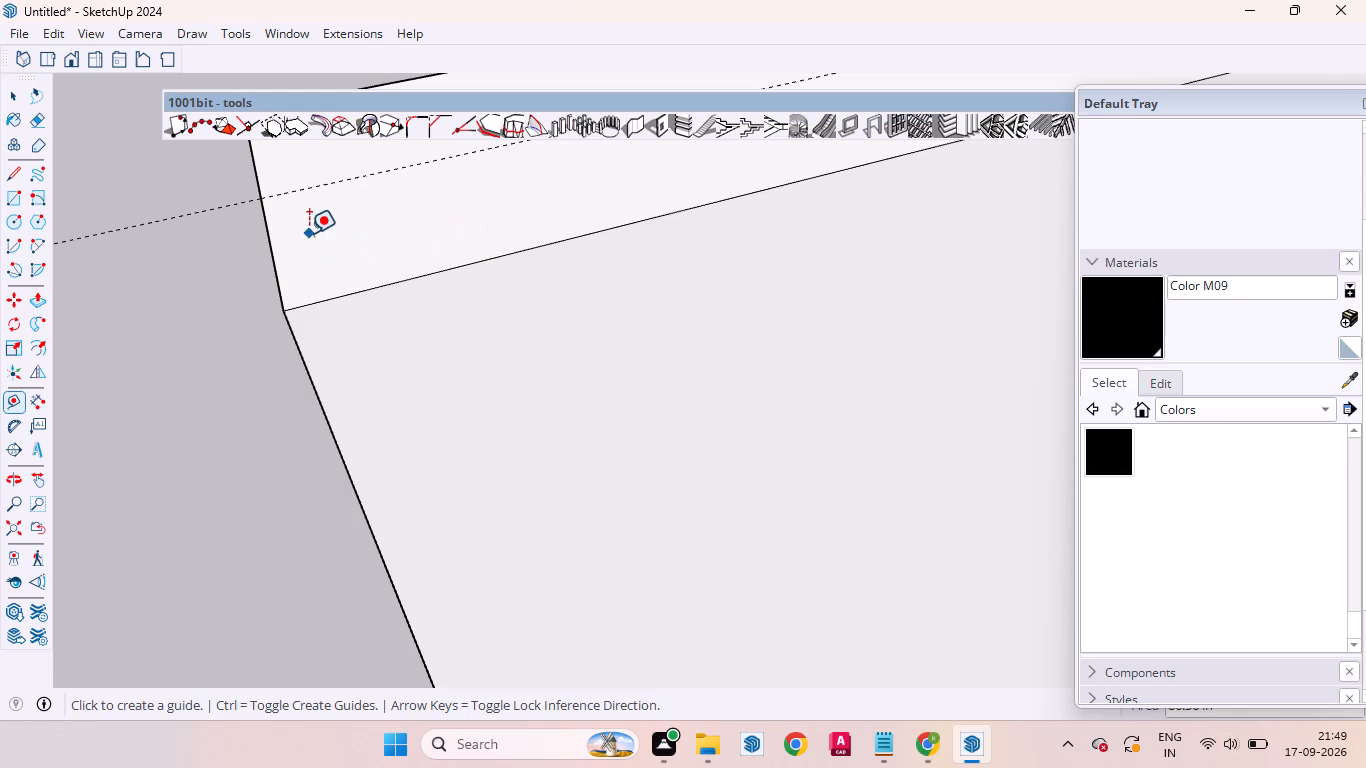
Place a freehand guide on the panel's top face, parallel to its short end edge and a little way in.
{"action": "left_click", "coordinate": [274, 250]}
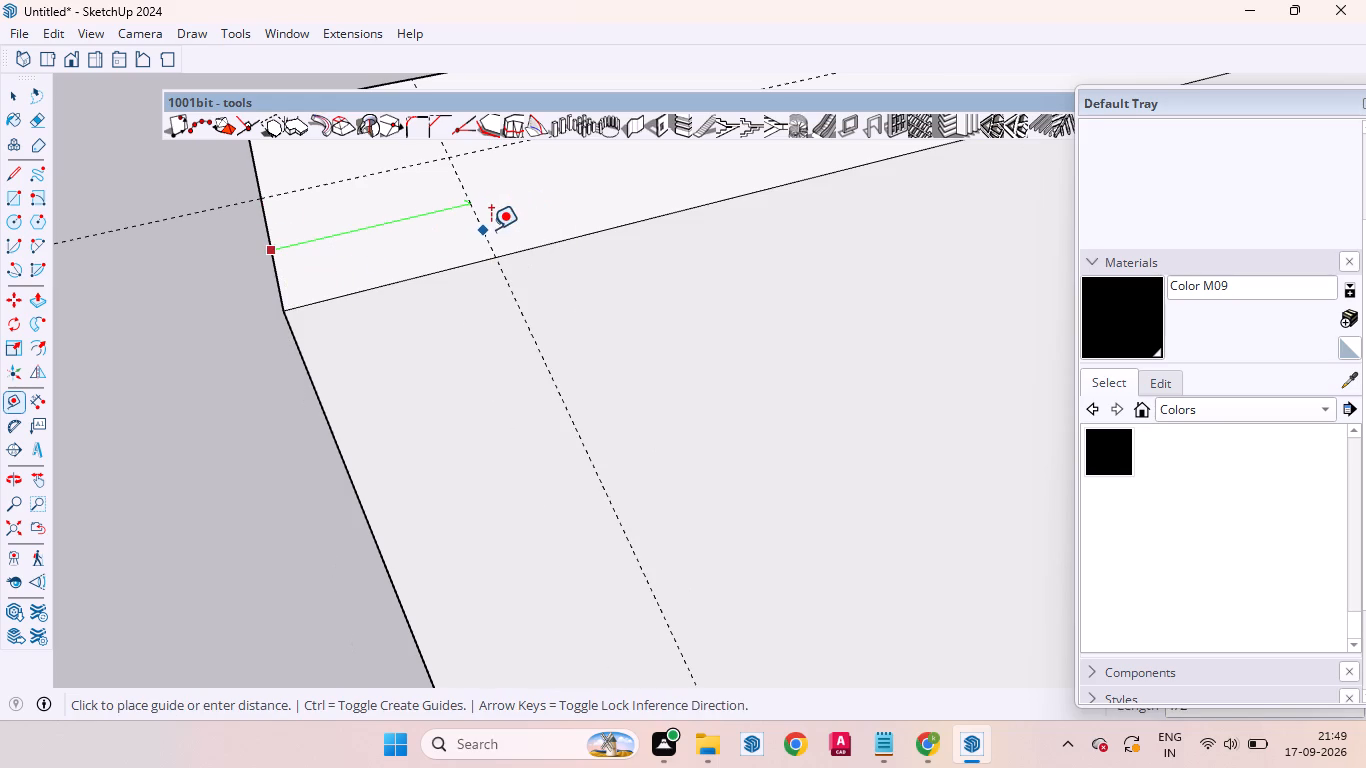
{"action": "scroll", "coordinate": [535, 225], "scroll_direction": "down", "scroll_amount": 6}
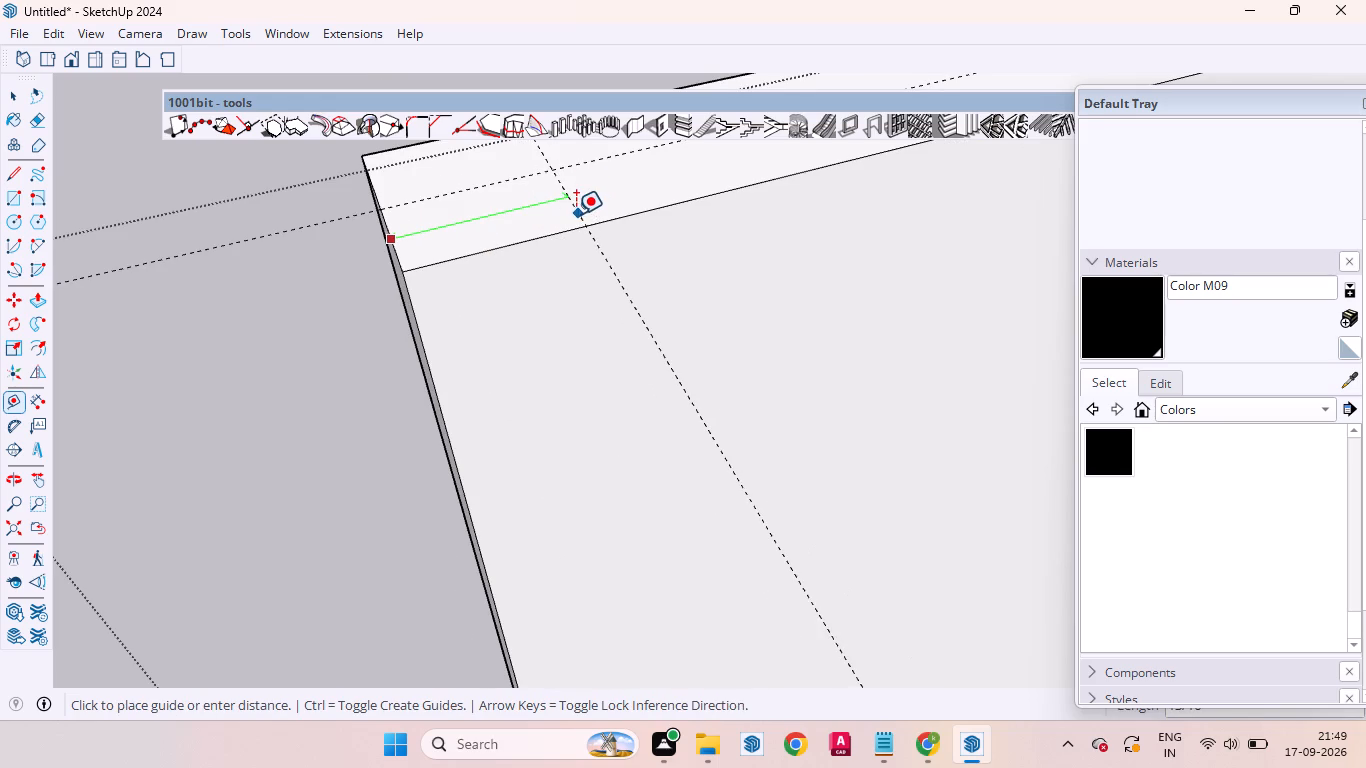
{"action": "left_click", "coordinate": [571, 217]}
{"action": "scroll", "coordinate": [513, 213], "scroll_direction": "down", "scroll_amount": 3}
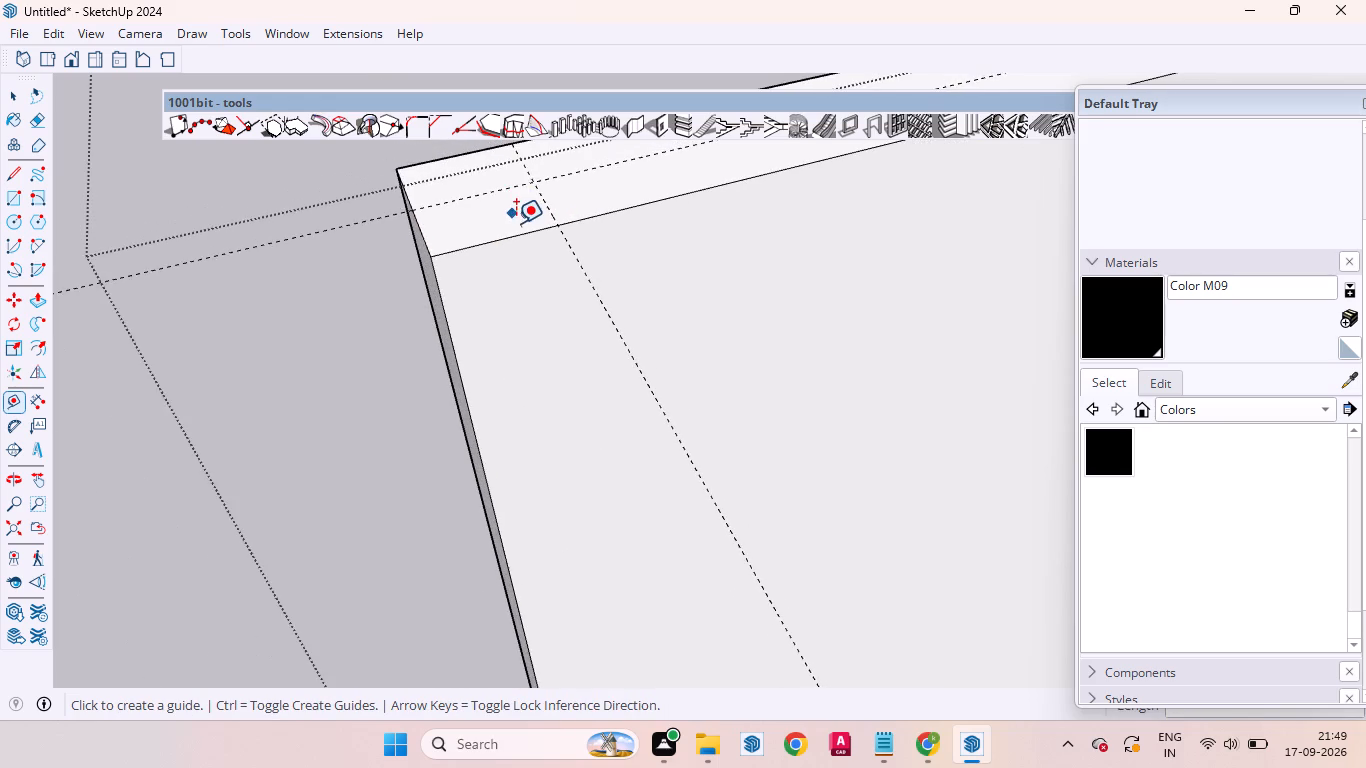
Draw a half-circle arc along the guide from the panel's end edge to the guide crossing, bulging frontward, and close it with a line.
{"action": "scroll", "coordinate": [520, 227], "scroll_direction": "up", "scroll_amount": 5}
{"action": "key", "text": "v"}
{"action": "key", "text": "a"}
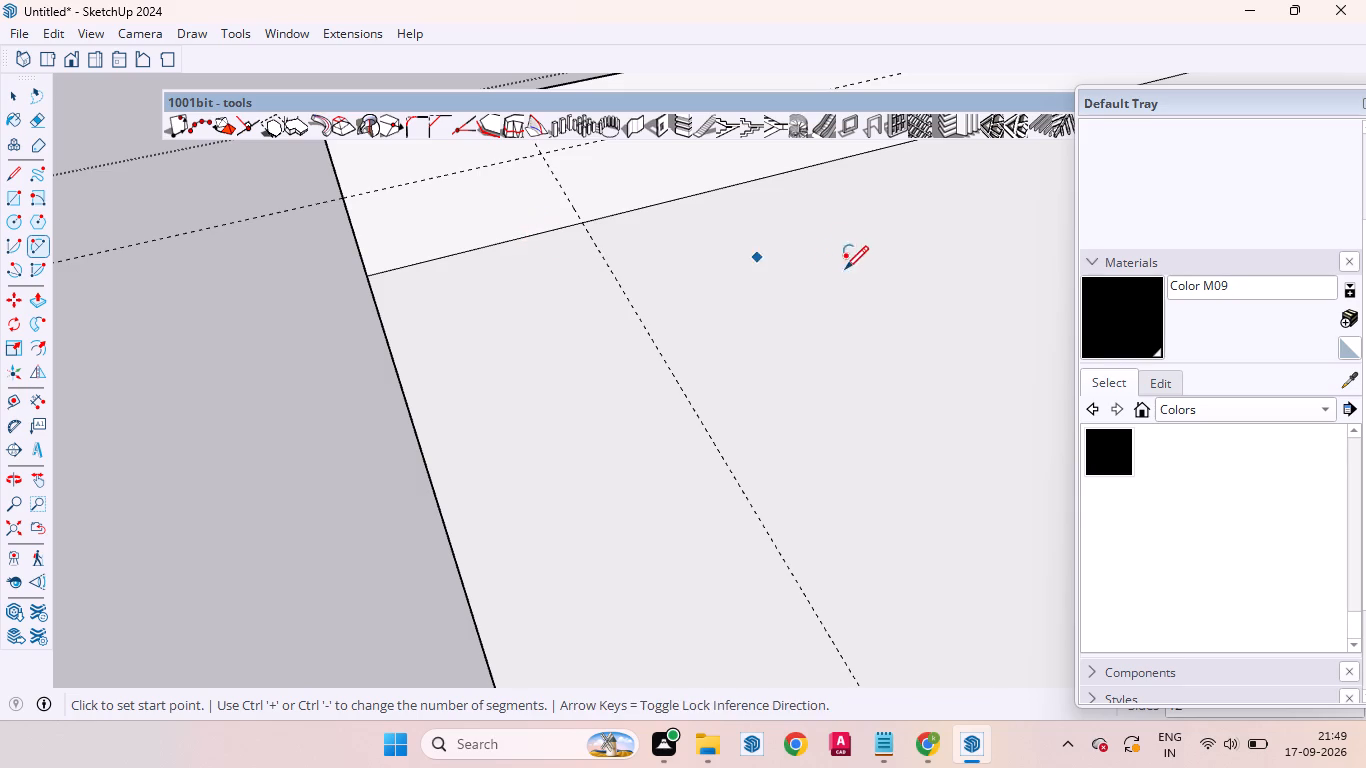
{"action": "scroll", "coordinate": [404, 215], "scroll_direction": "up", "scroll_amount": 3}
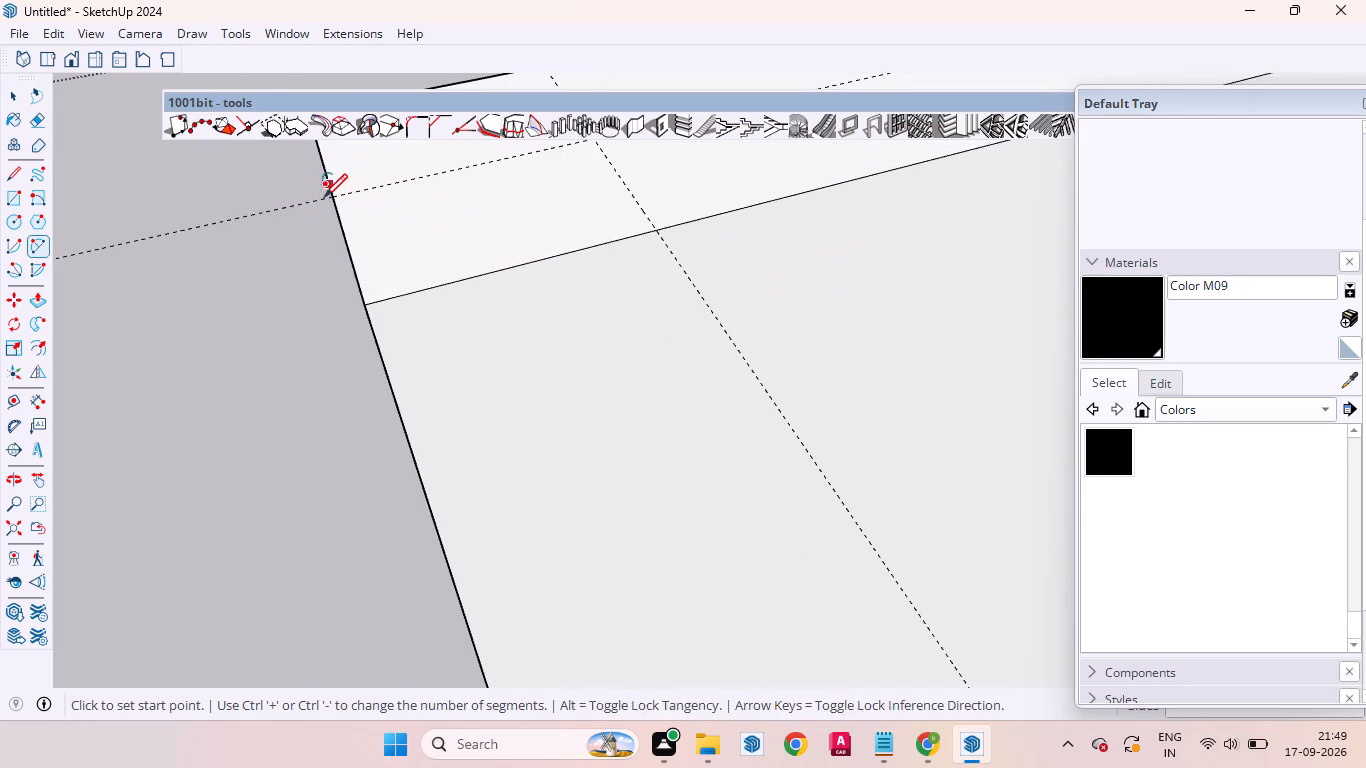
{"action": "scroll", "coordinate": [324, 197], "scroll_direction": "down", "scroll_amount": 1}
{"action": "scroll", "coordinate": [324, 197], "scroll_direction": "up", "scroll_amount": 3}
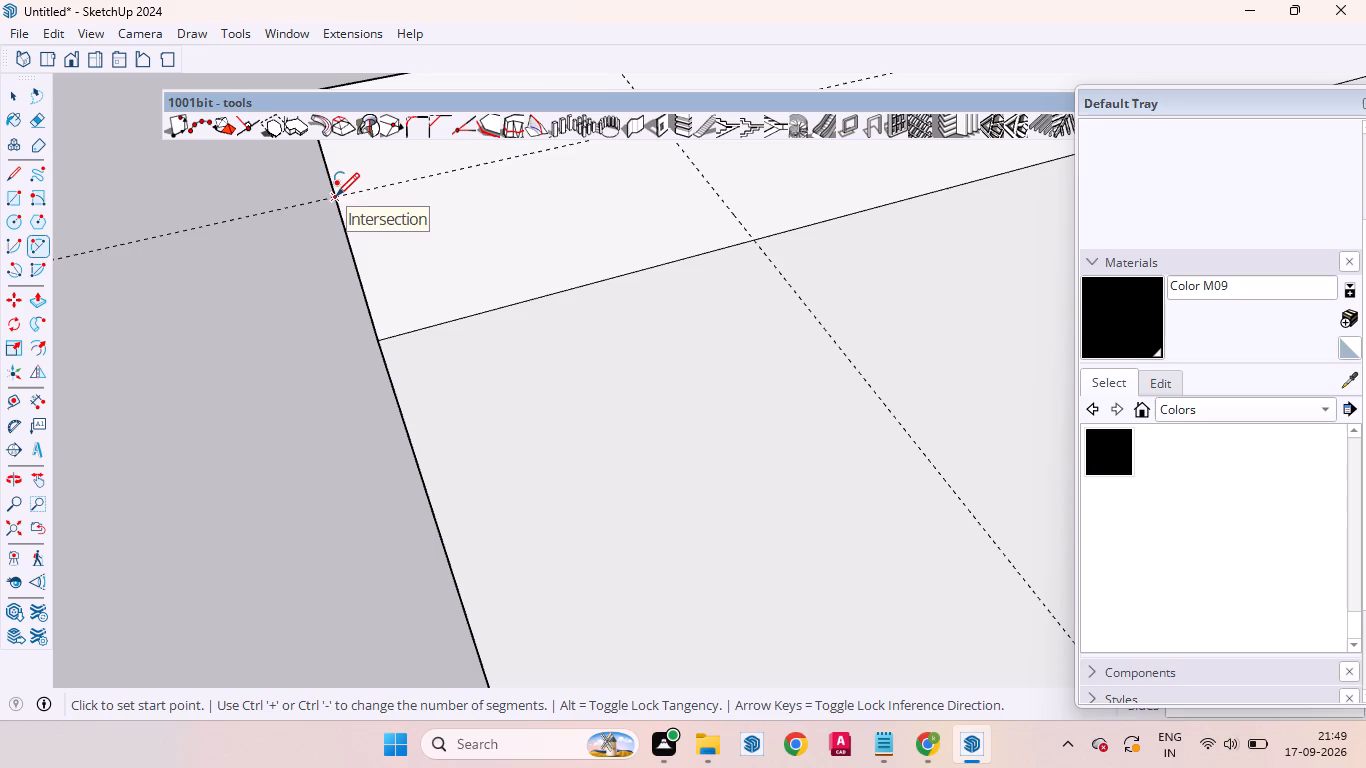
{"action": "left_click", "coordinate": [336, 196]}
{"action": "scroll", "coordinate": [440, 237], "scroll_direction": "down", "scroll_amount": 5}
{"action": "scroll", "coordinate": [590, 169], "scroll_direction": "up", "scroll_amount": 3}
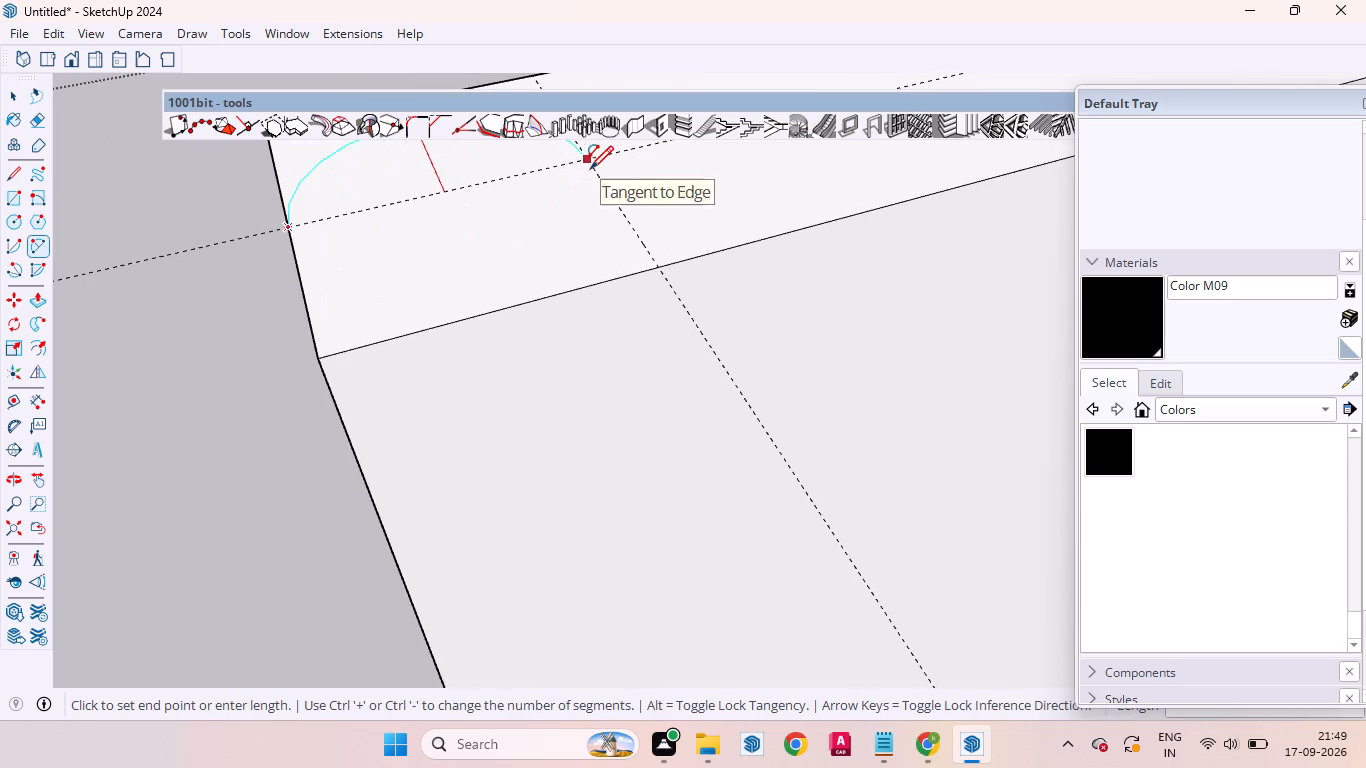
{"action": "left_click", "coordinate": [588, 162]}
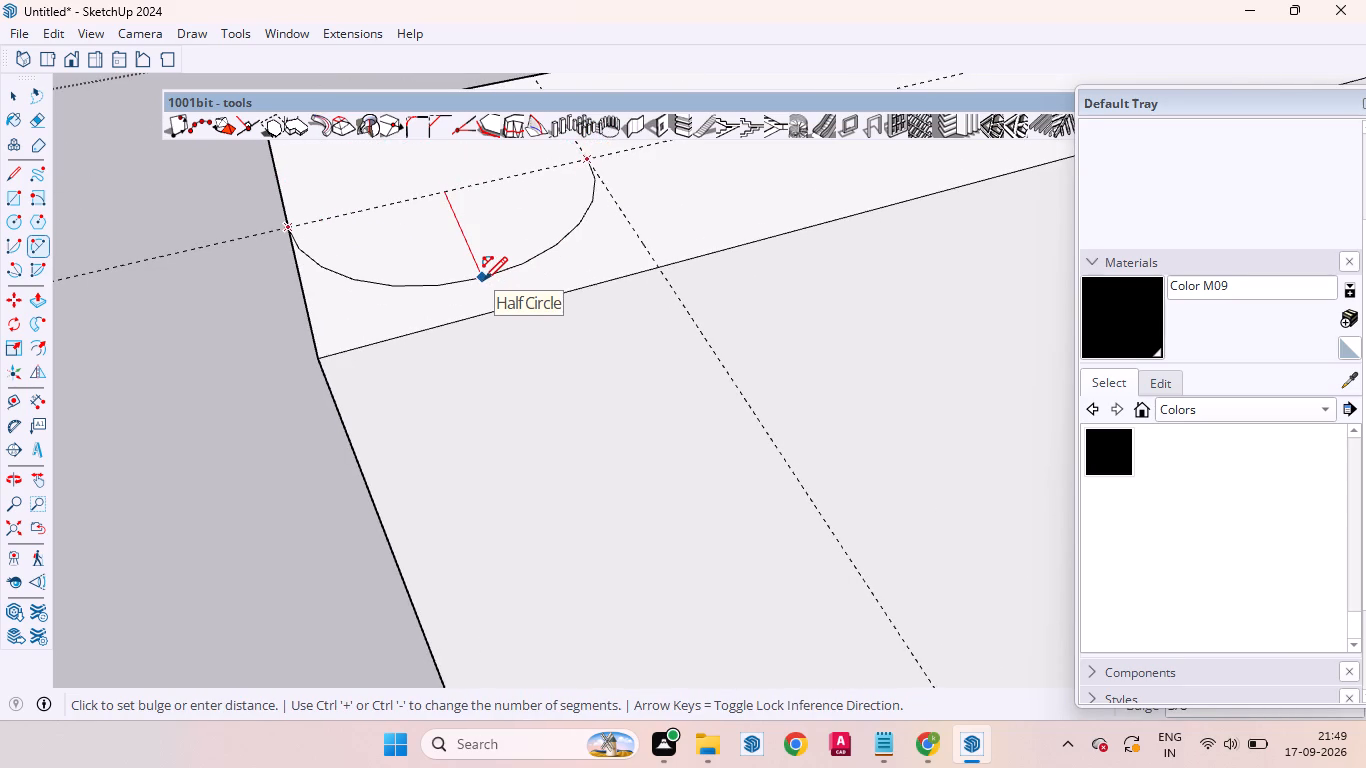
{"action": "left_click", "coordinate": [484, 280]}
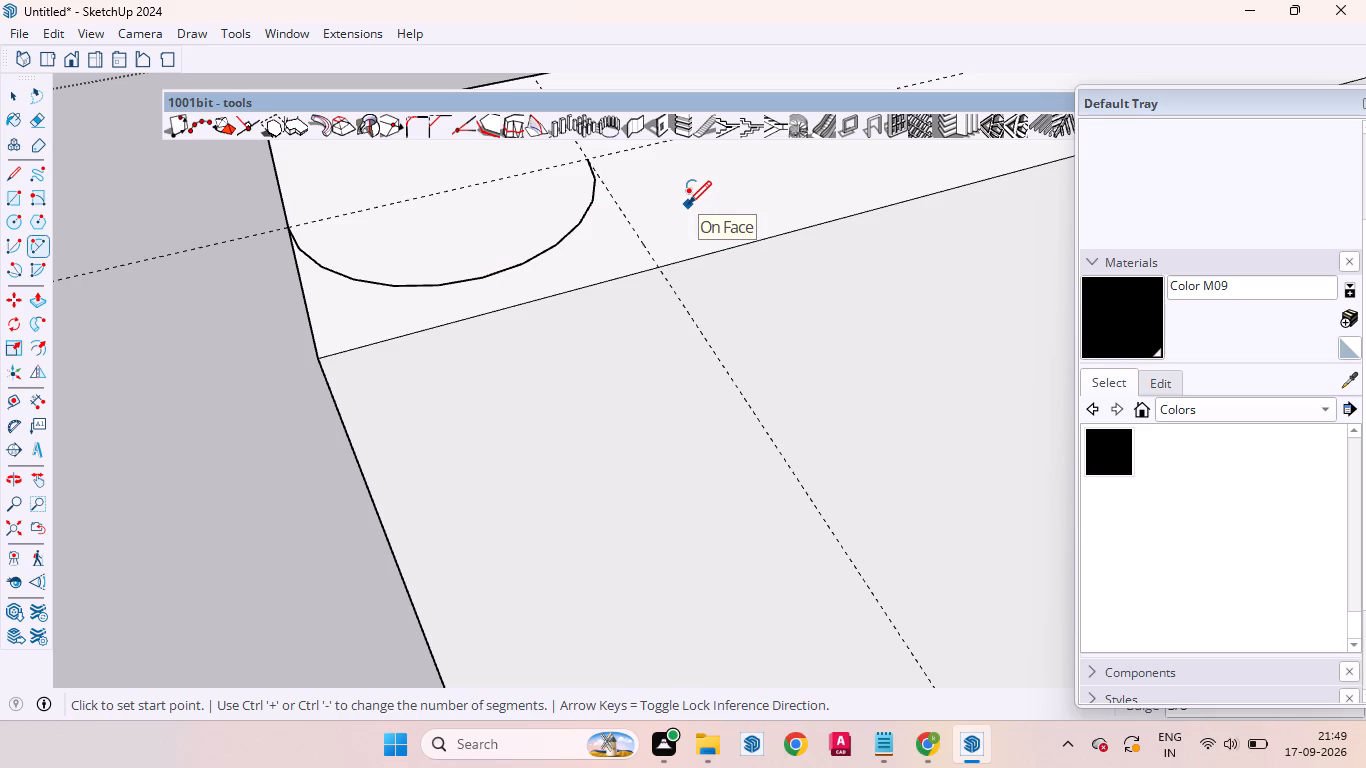
{"action": "key", "text": "l"}
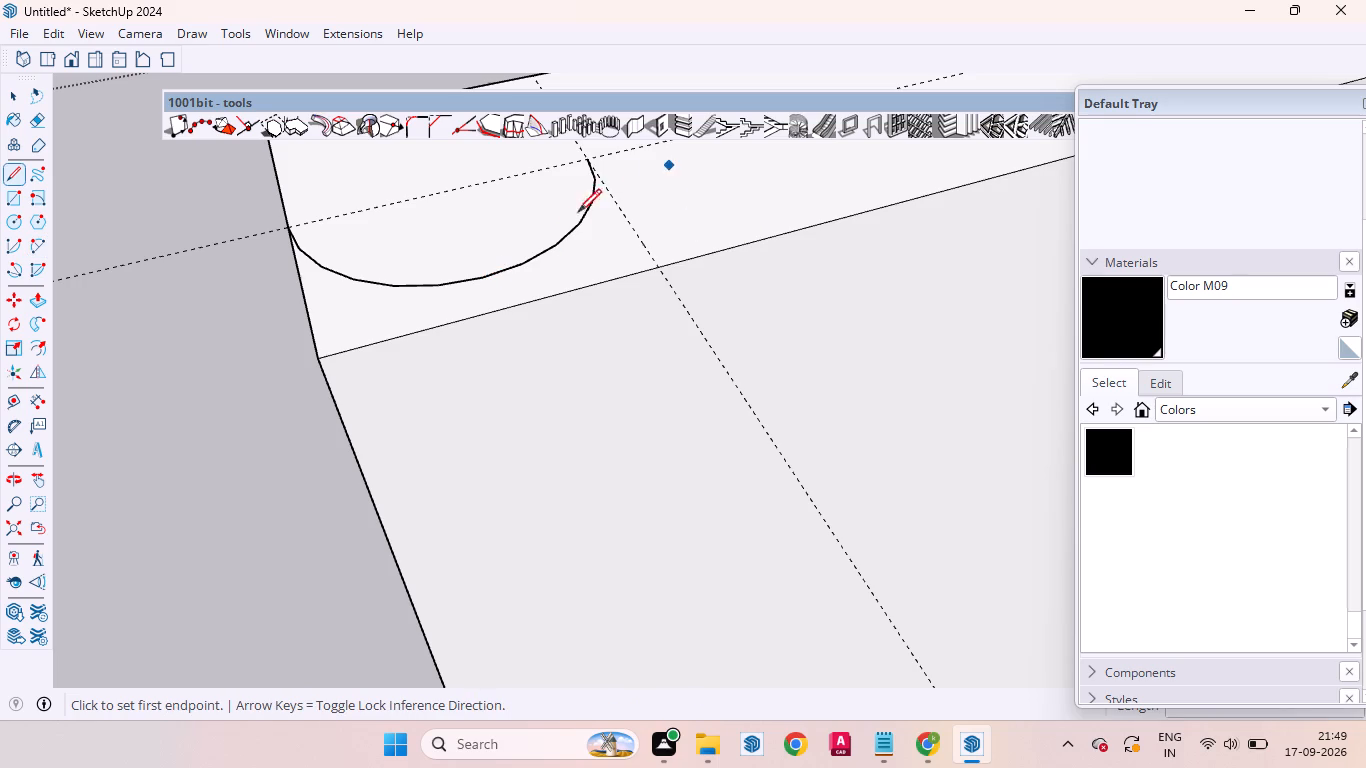
{"action": "left_click", "coordinate": [291, 226]}
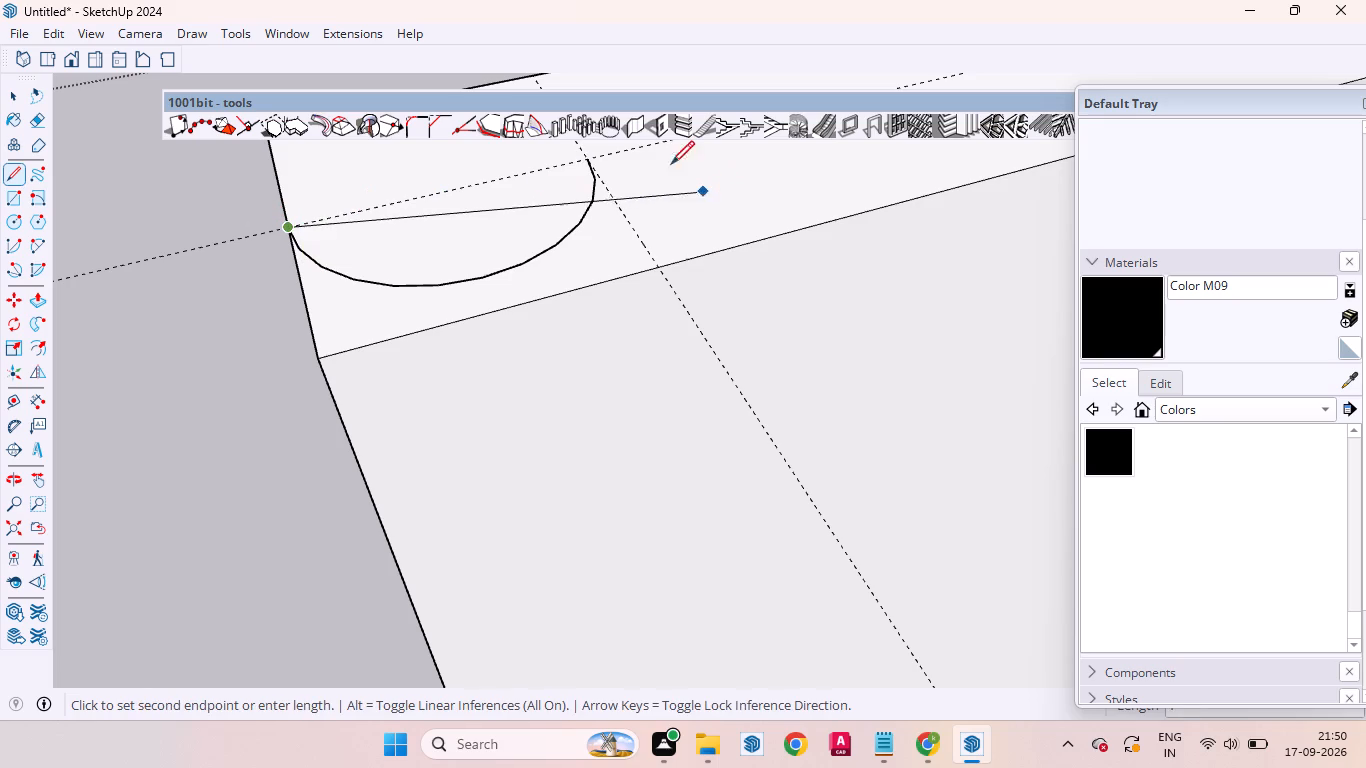
{"action": "left_click", "coordinate": [588, 158]}
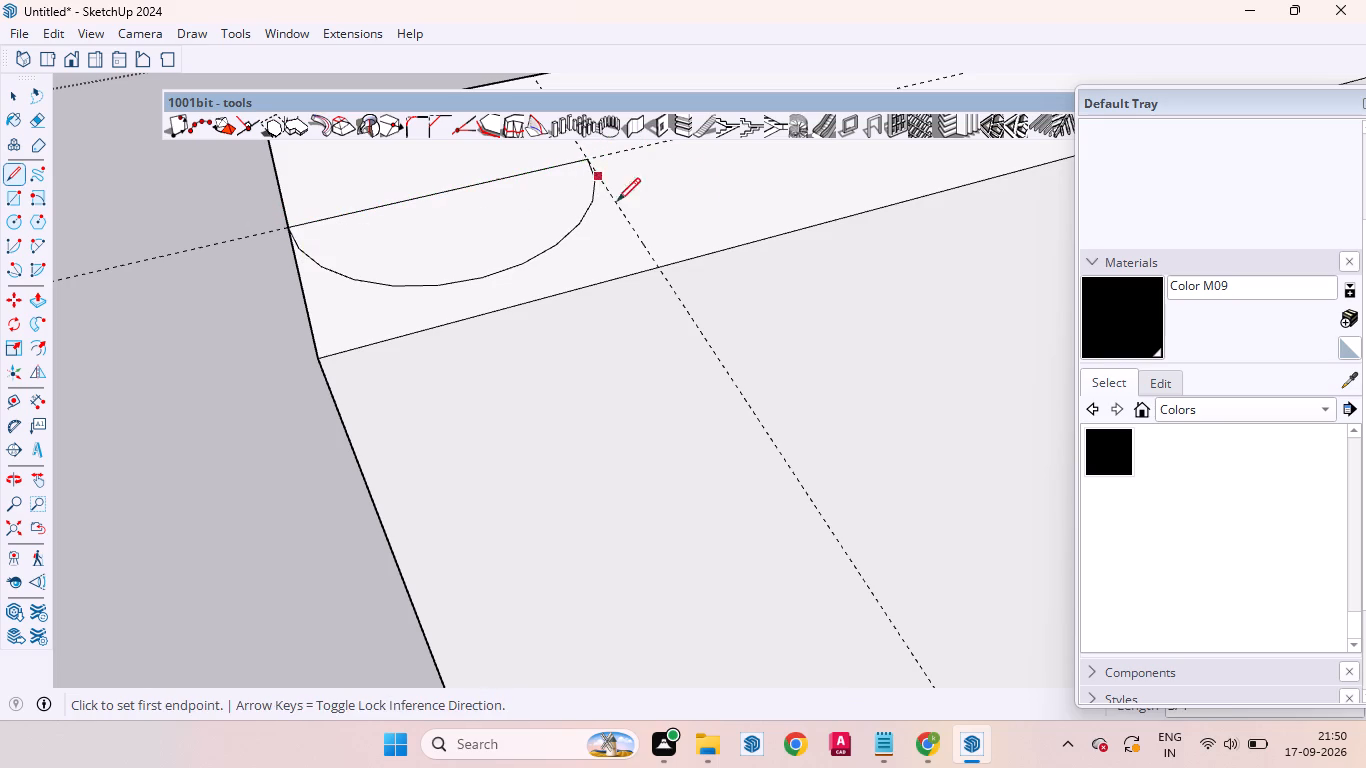
Make a component of the half-circle face and its edges, replacing the selection and keeping the default settings.
{"action": "key", "text": "space"}
{"action": "scroll", "coordinate": [585, 234], "scroll_direction": "down", "scroll_amount": 4}
{"action": "scroll", "coordinate": [442, 209], "scroll_direction": "up", "scroll_amount": 3}
{"action": "double_click", "coordinate": [463, 239]}
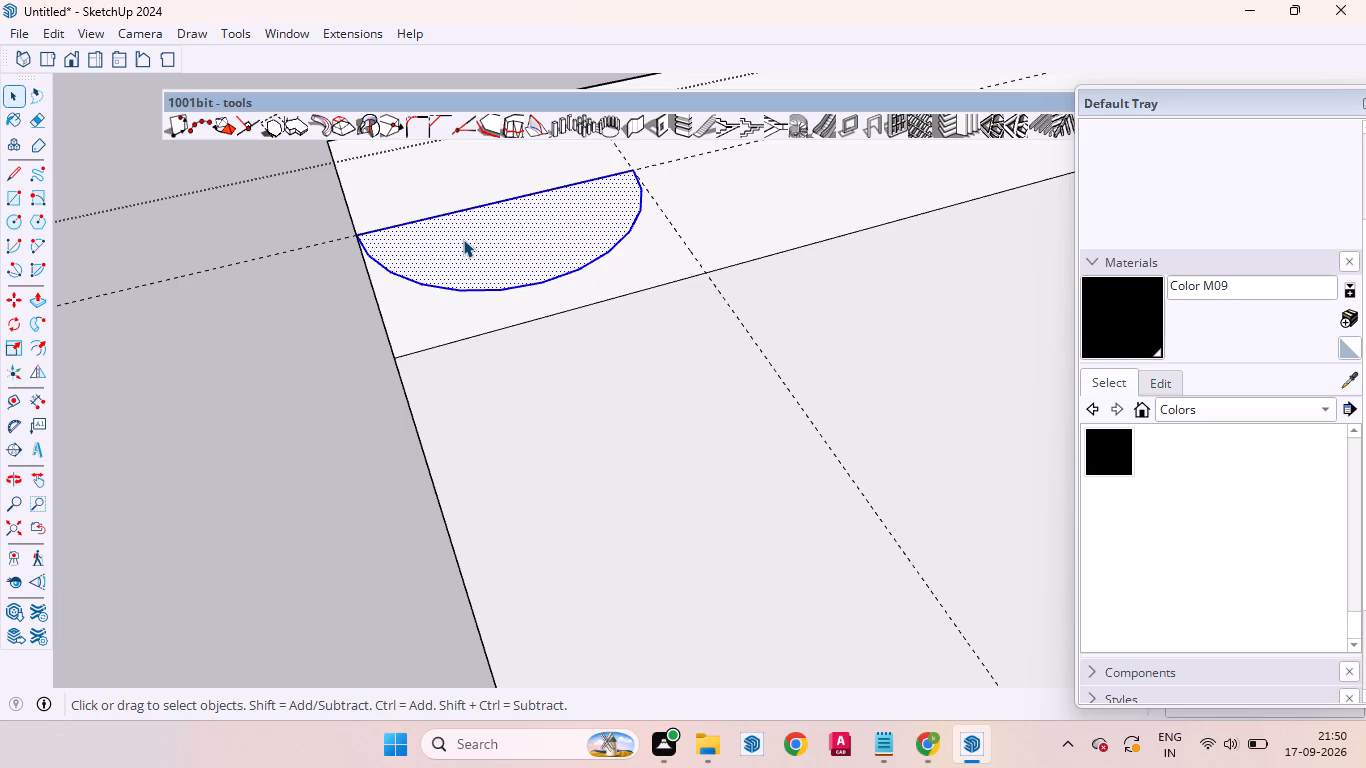
{"action": "right_click", "coordinate": [463, 239]}
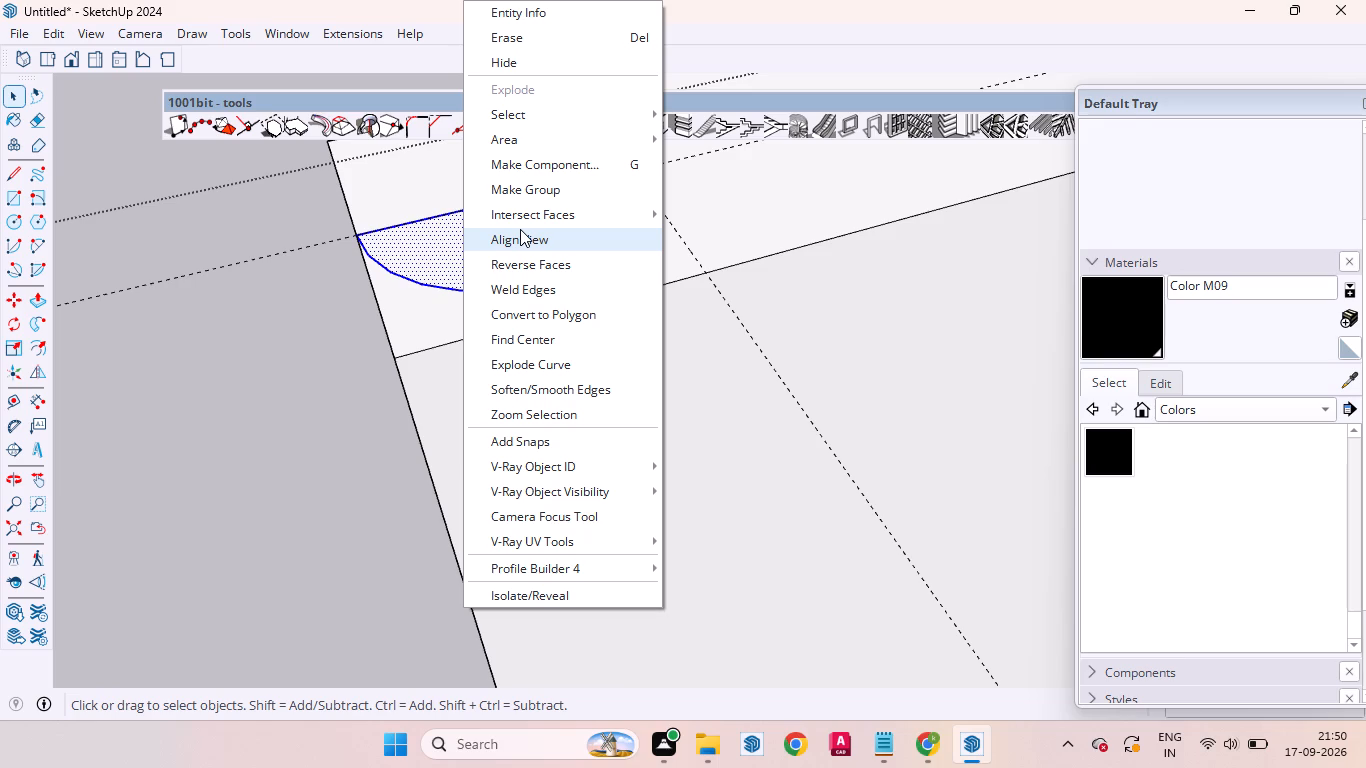
{"action": "left_click", "coordinate": [518, 168]}
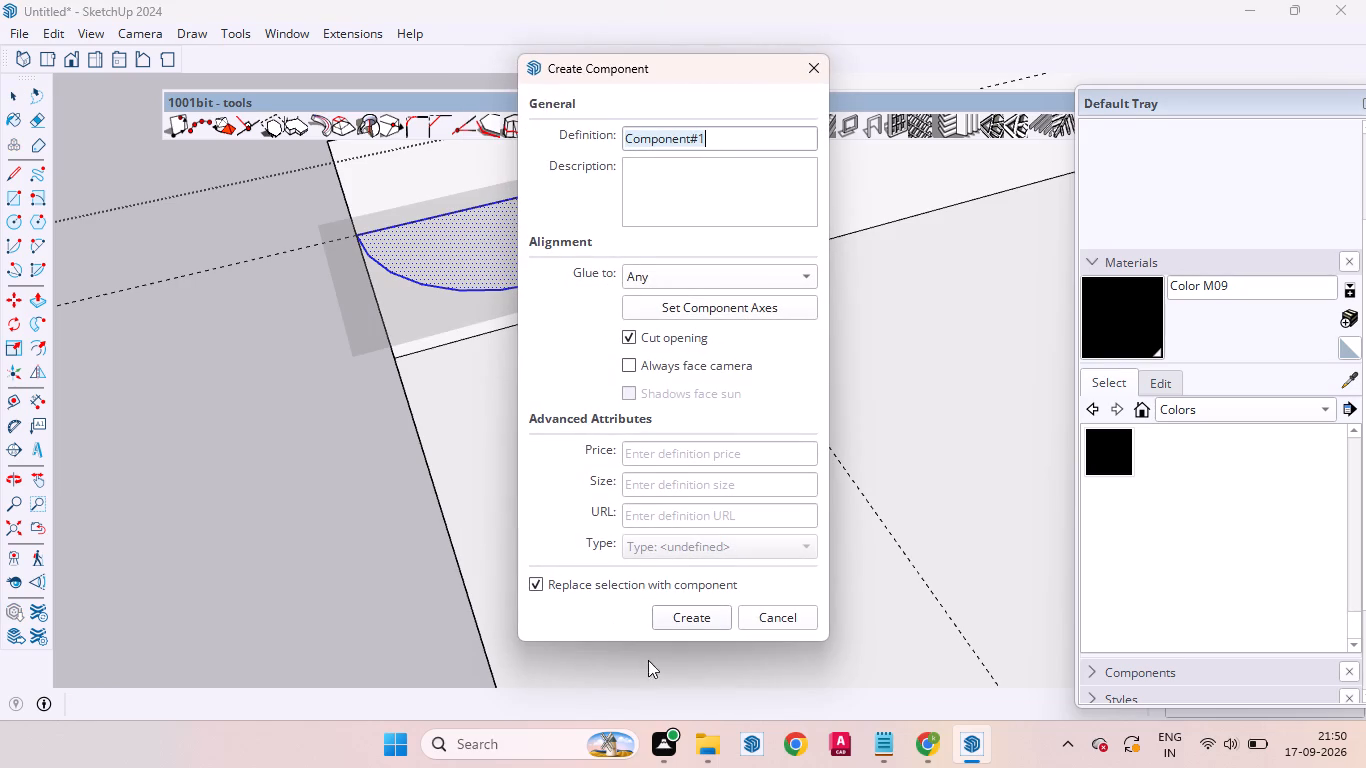
{"action": "left_click", "coordinate": [682, 620]}
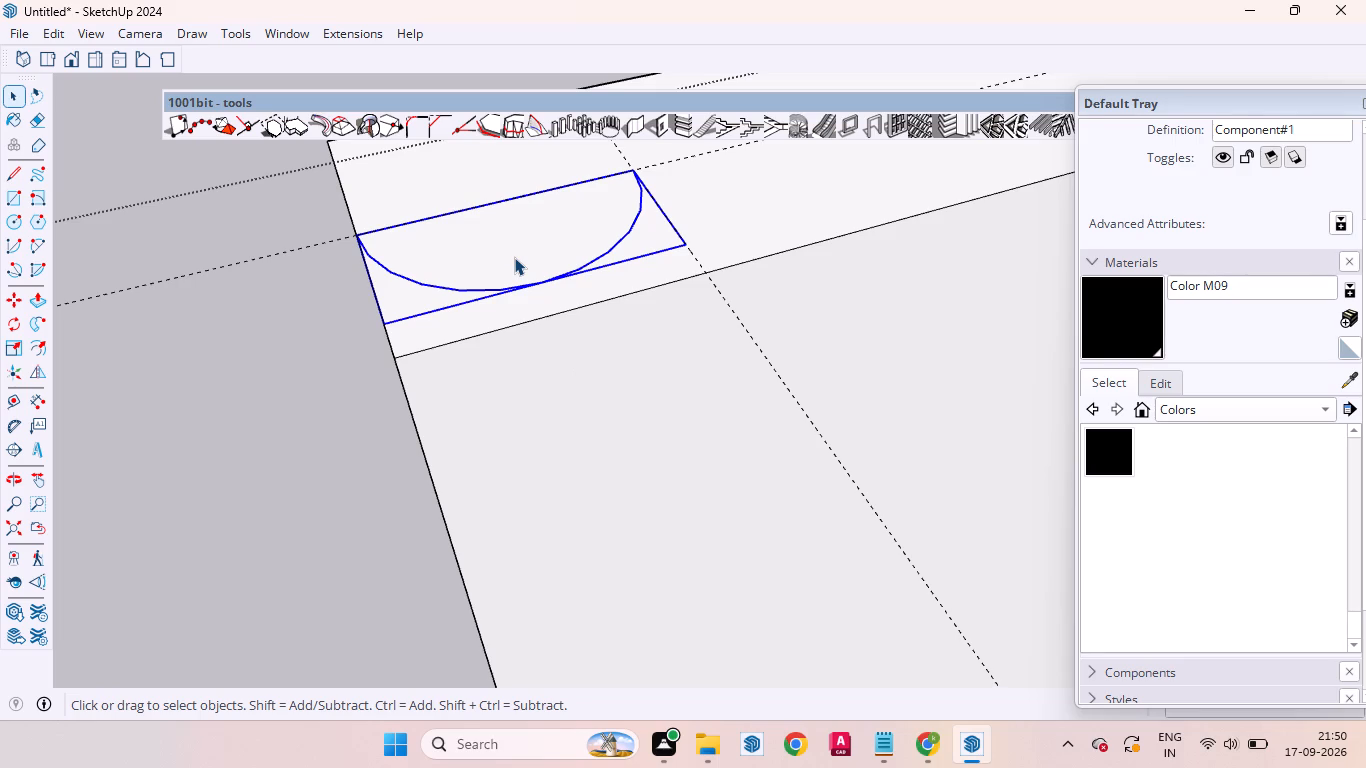
Move the half-circle component by its back corner to the panel's front top corner, so its straight side lies on the front edge.
{"action": "key", "text": "m"}
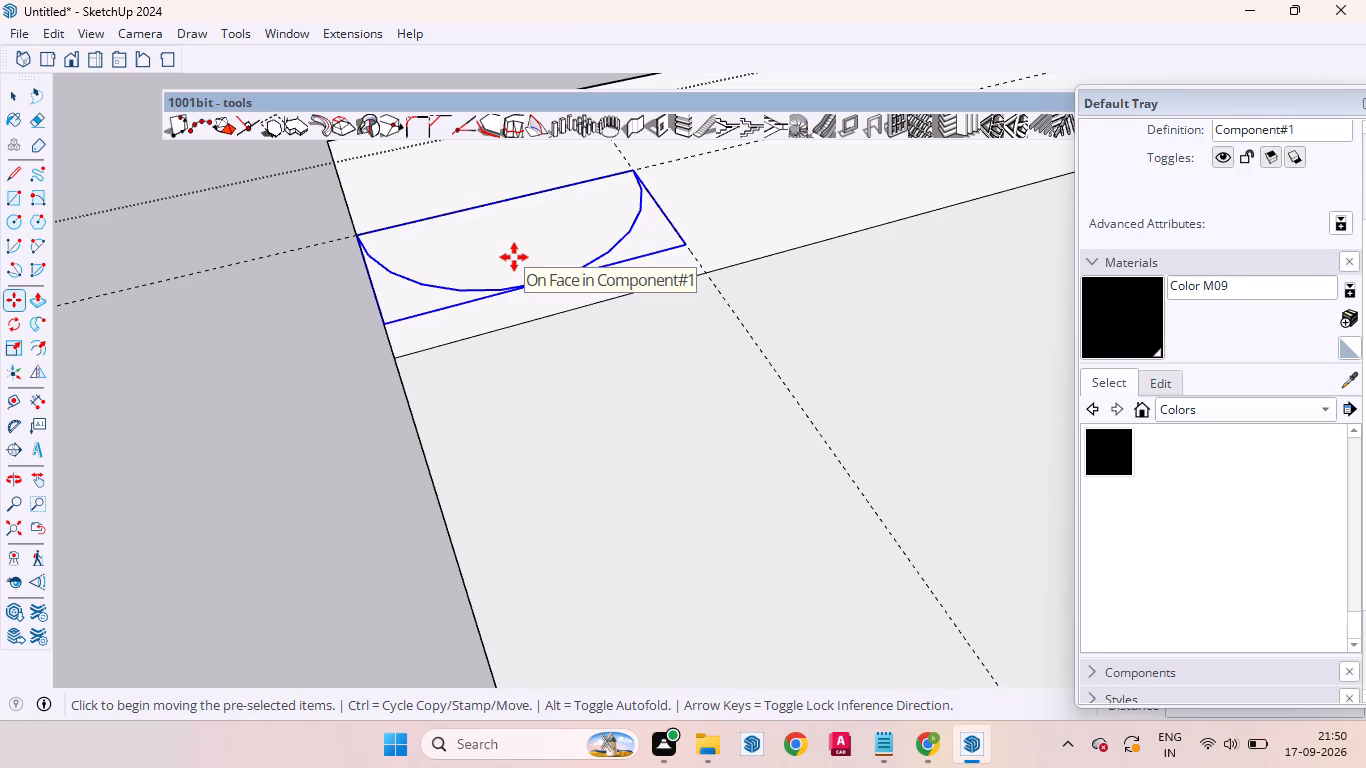
{"action": "left_click", "coordinate": [352, 235]}
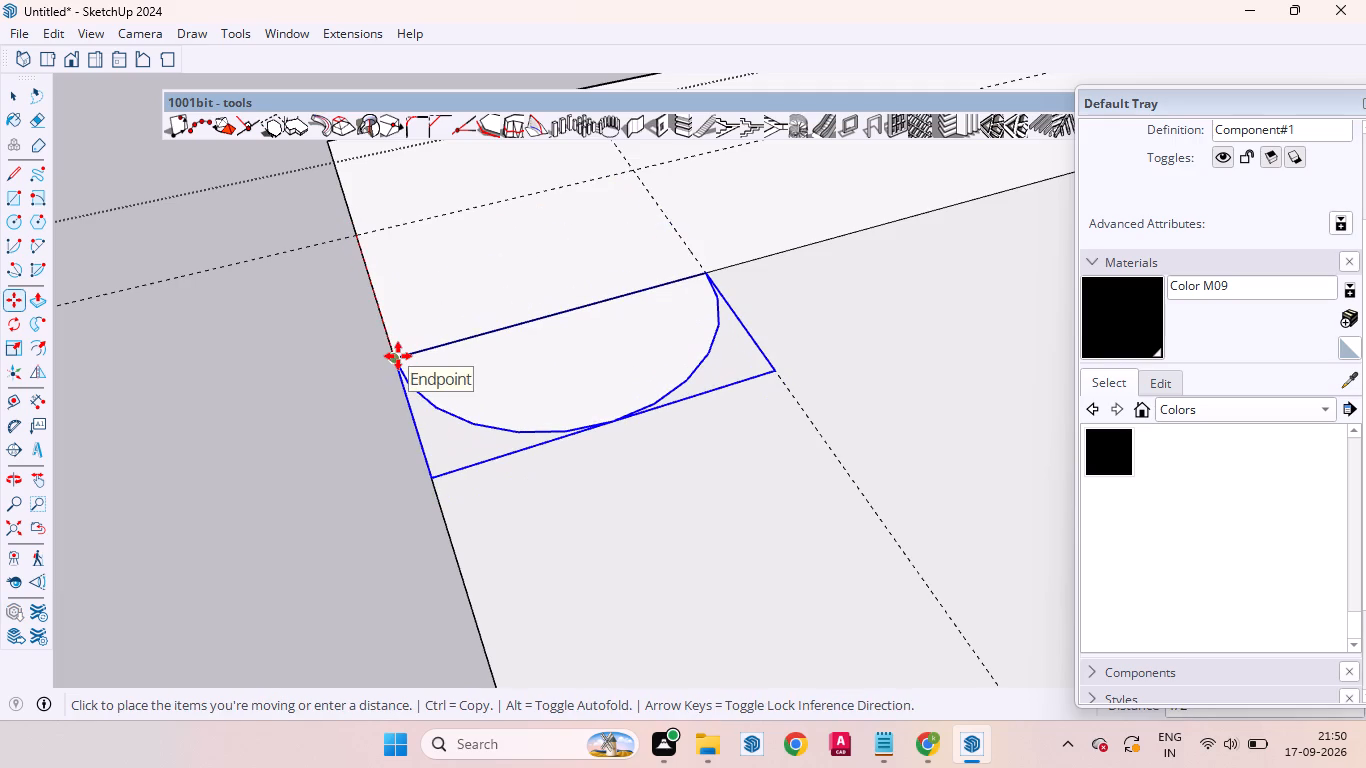
{"action": "left_click", "coordinate": [398, 356]}
{"action": "scroll", "coordinate": [503, 338], "scroll_direction": "down", "scroll_amount": 7}
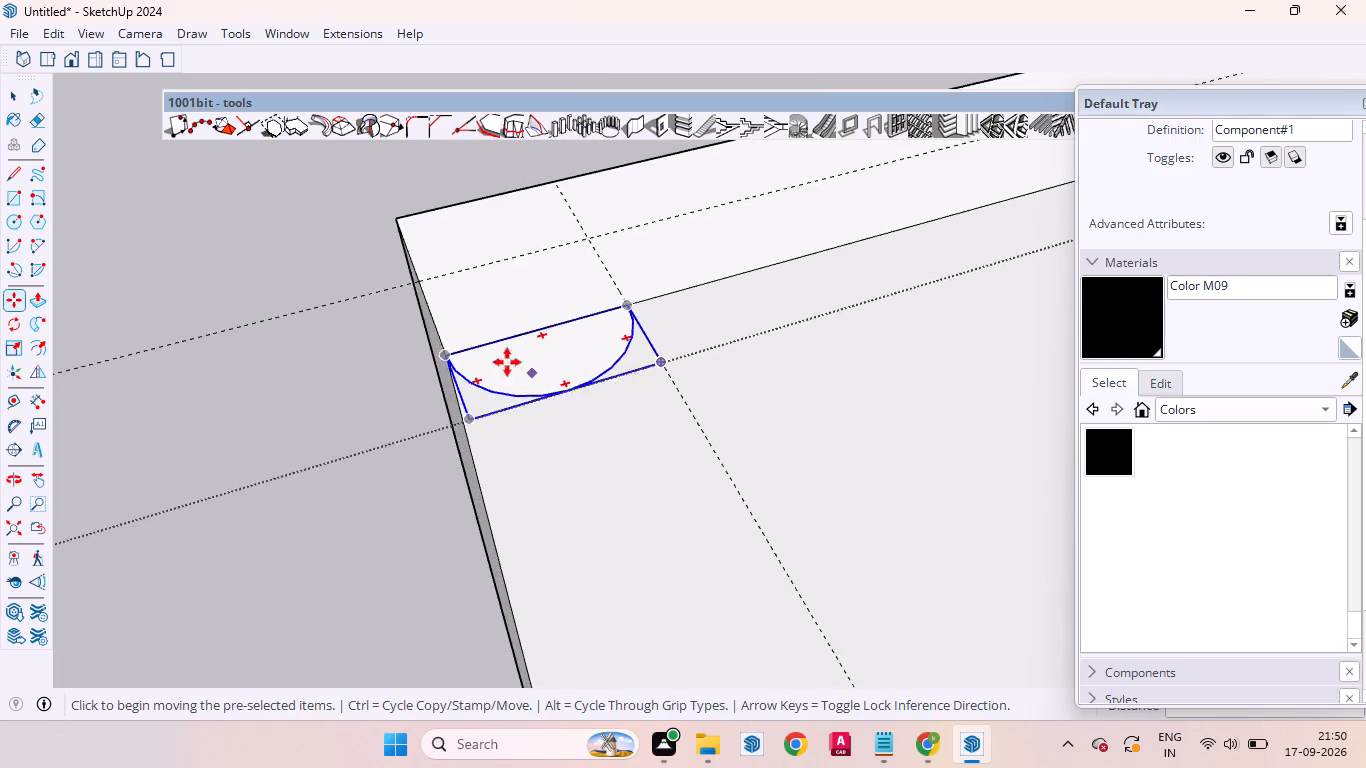
{"action": "scroll", "coordinate": [507, 362], "scroll_direction": "down", "scroll_amount": 17}
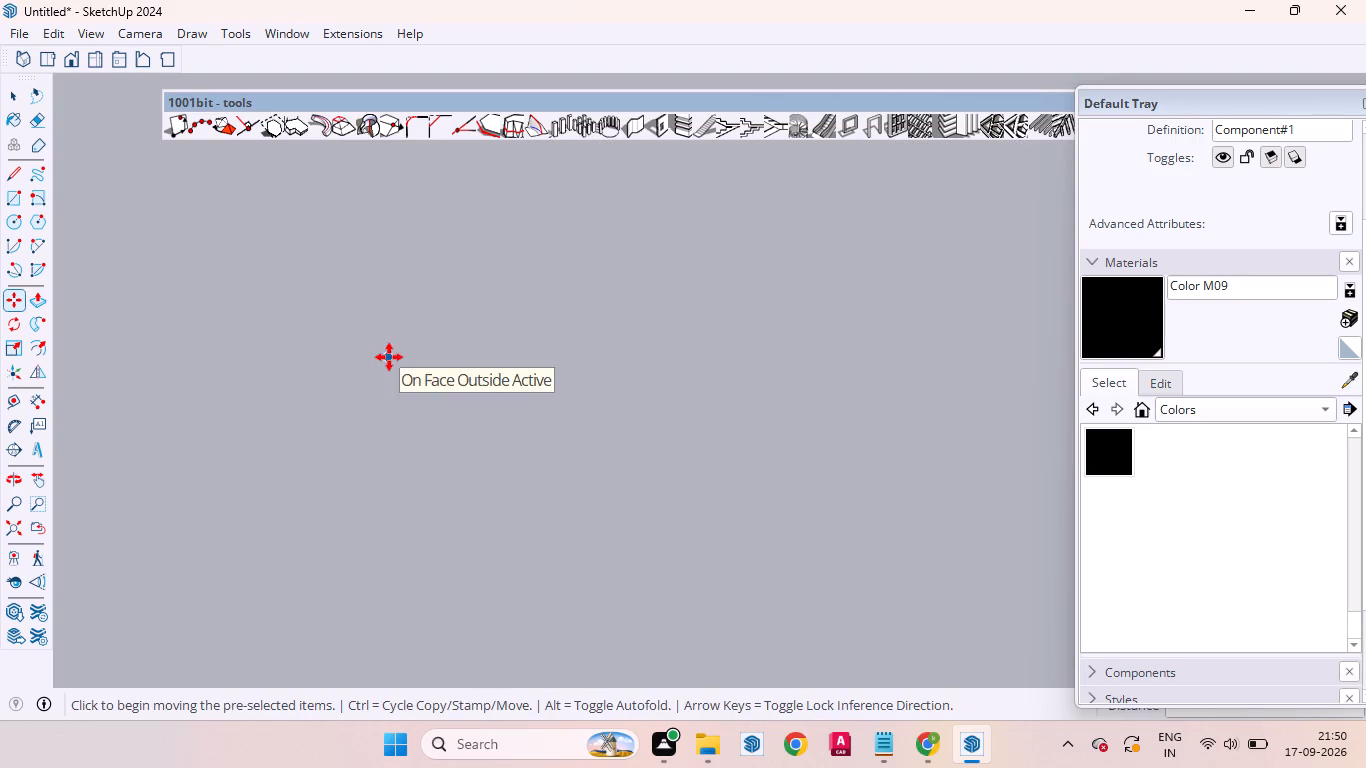
{"action": "key", "text": "space"}
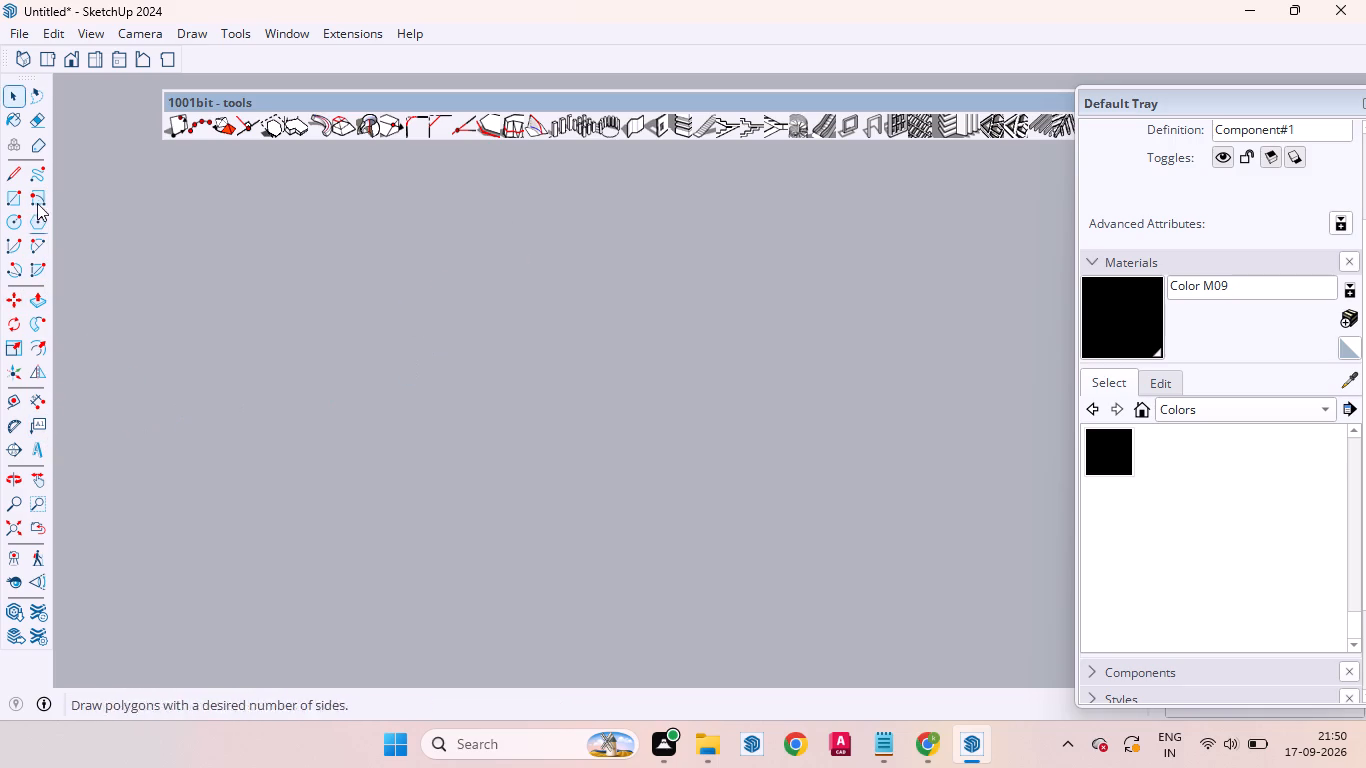
Scale the half-circle component up uniformly and freehand from its back corner at the panel's end, to nearly twice its size.
{"action": "left_click", "coordinate": [45, 65]}
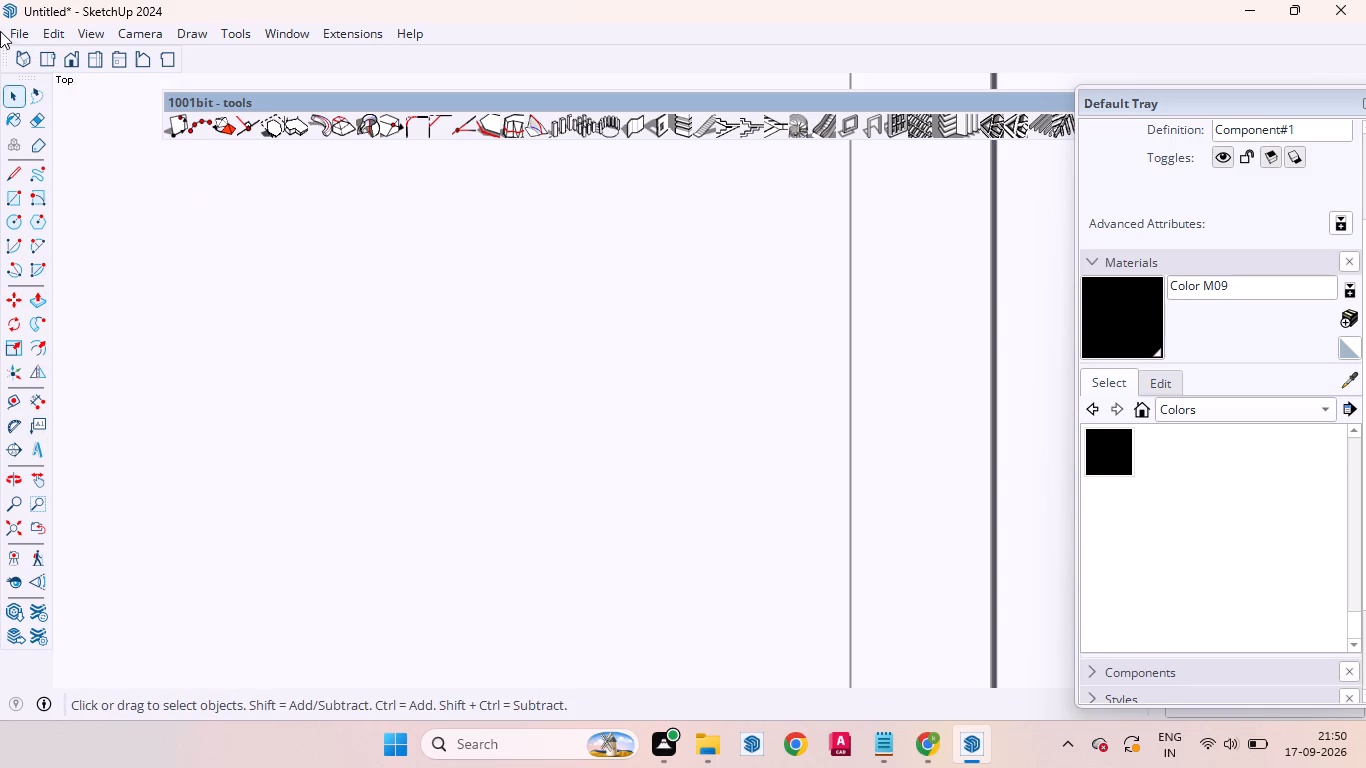
{"action": "left_click", "coordinate": [14, 62]}
{"action": "scroll", "coordinate": [323, 239], "scroll_direction": "down", "scroll_amount": 11}
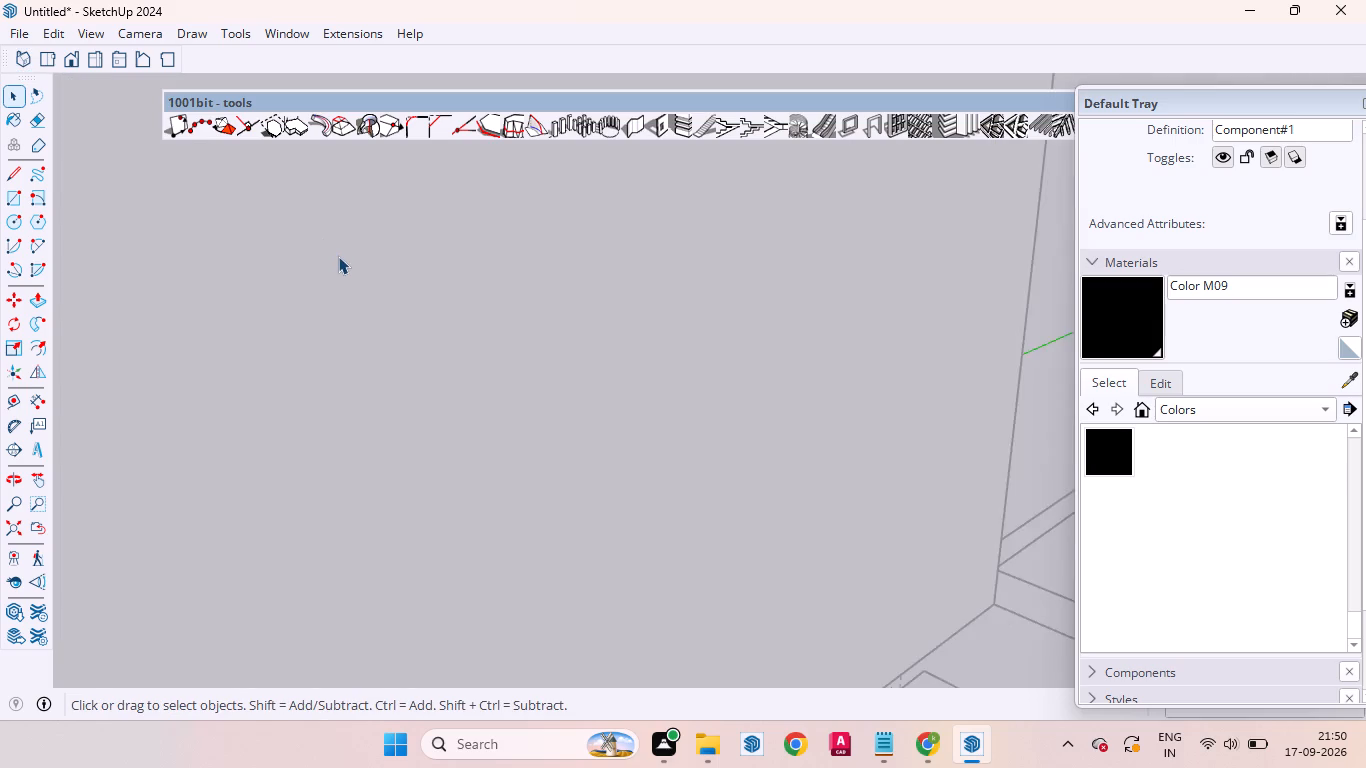
{"action": "scroll", "coordinate": [338, 256], "scroll_direction": "down", "scroll_amount": 20}
{"action": "scroll", "coordinate": [338, 256], "scroll_direction": "down", "scroll_amount": 10}
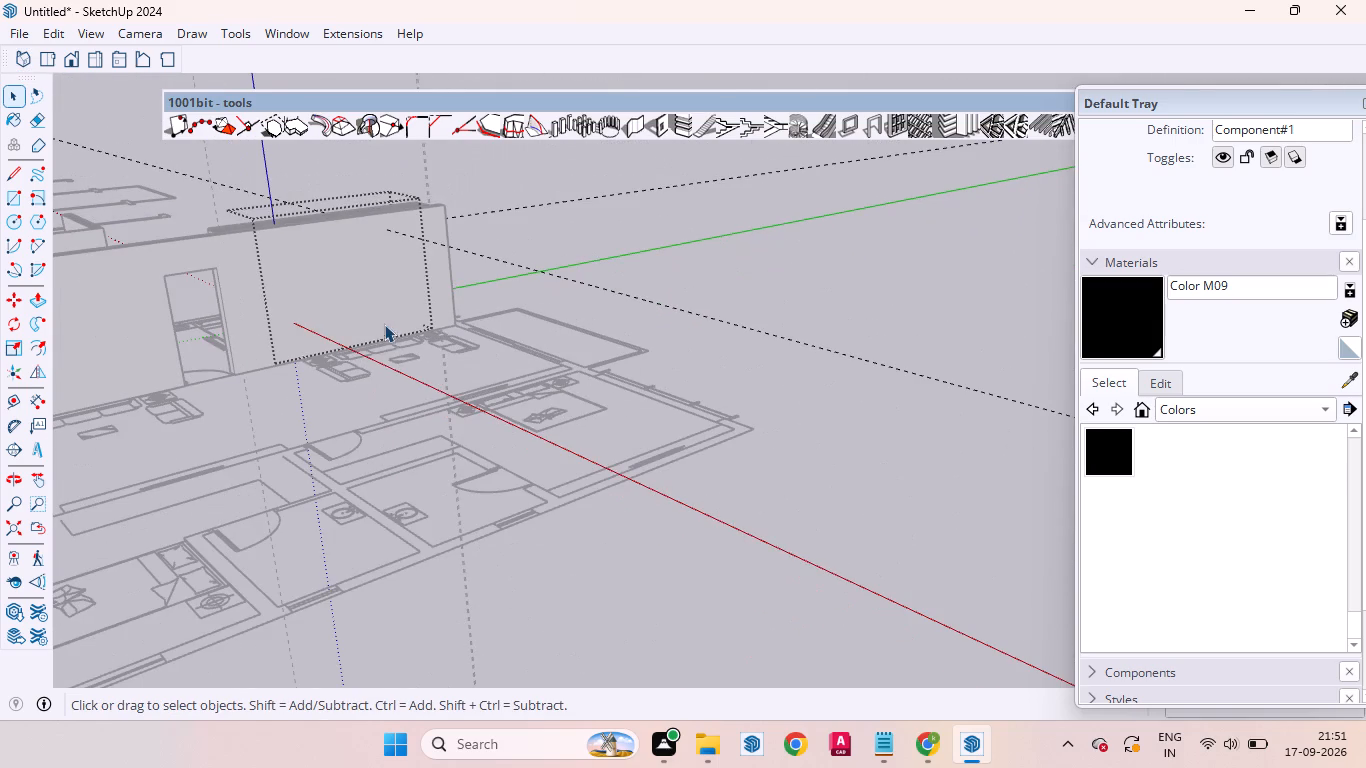
{"action": "key", "text": "space"}
{"action": "left_click", "coordinate": [559, 277]}
{"action": "scroll", "coordinate": [314, 254], "scroll_direction": "up", "scroll_amount": 4}
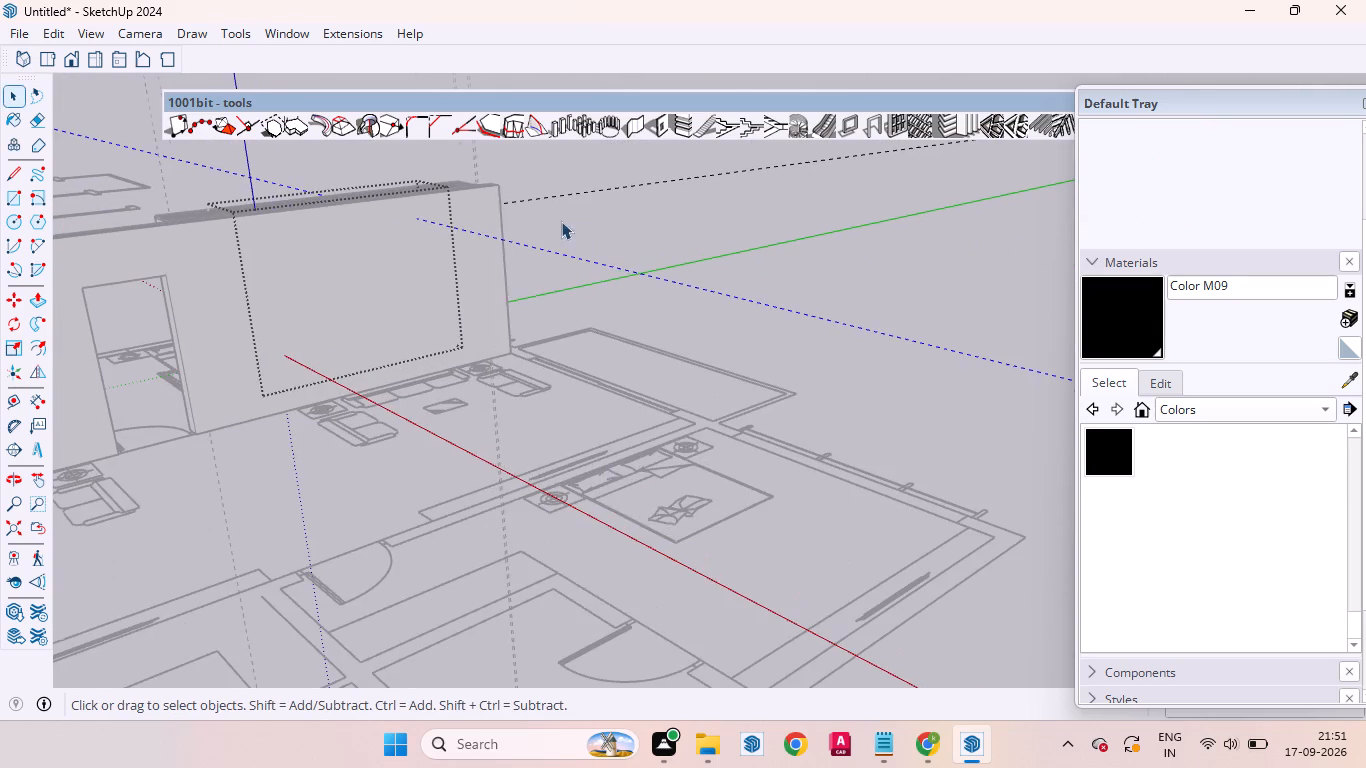
{"action": "left_click", "coordinate": [624, 265]}
{"action": "middle_click_drag", "start_coordinate": [333, 362], "coordinate": [705, 415]}
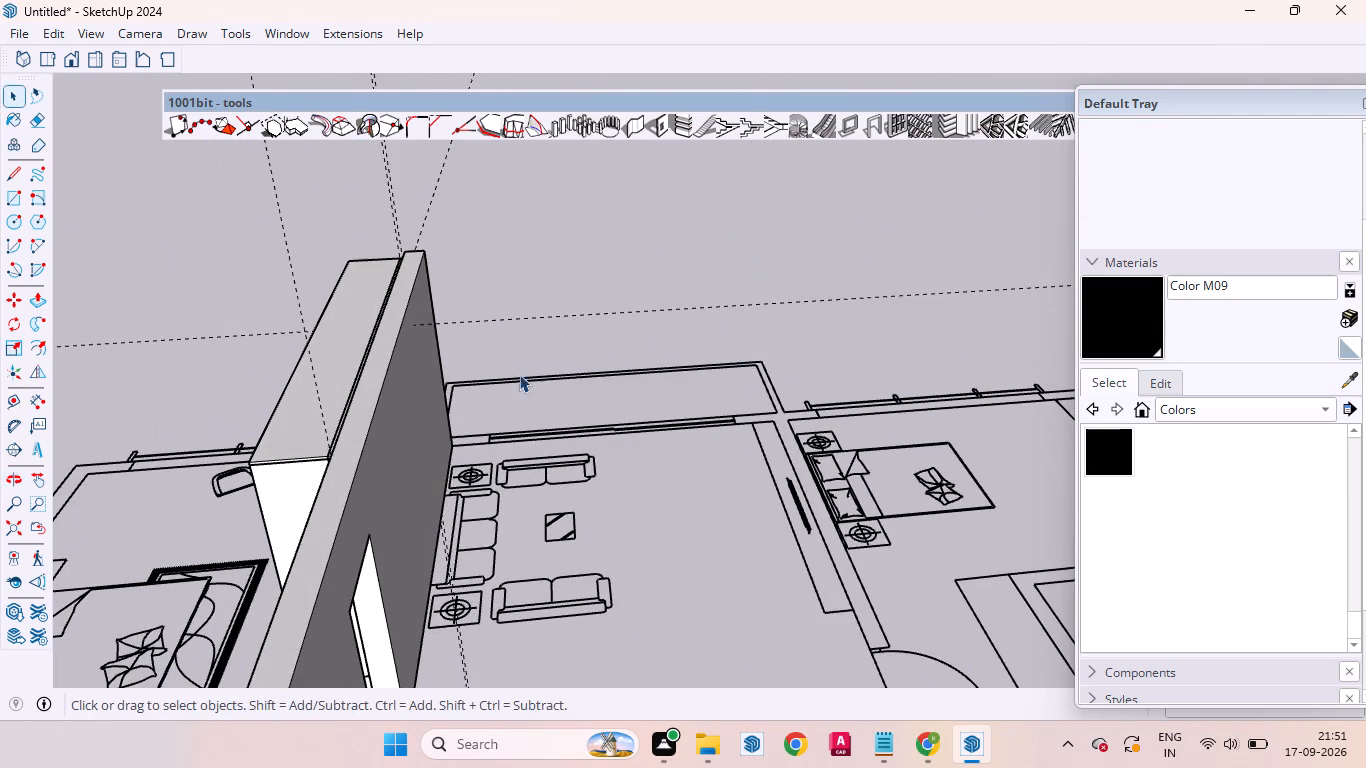
{"action": "middle_click_drag", "start_coordinate": [333, 446], "coordinate": [741, 331]}
{"action": "scroll", "coordinate": [342, 431], "scroll_direction": "up", "scroll_amount": 5}
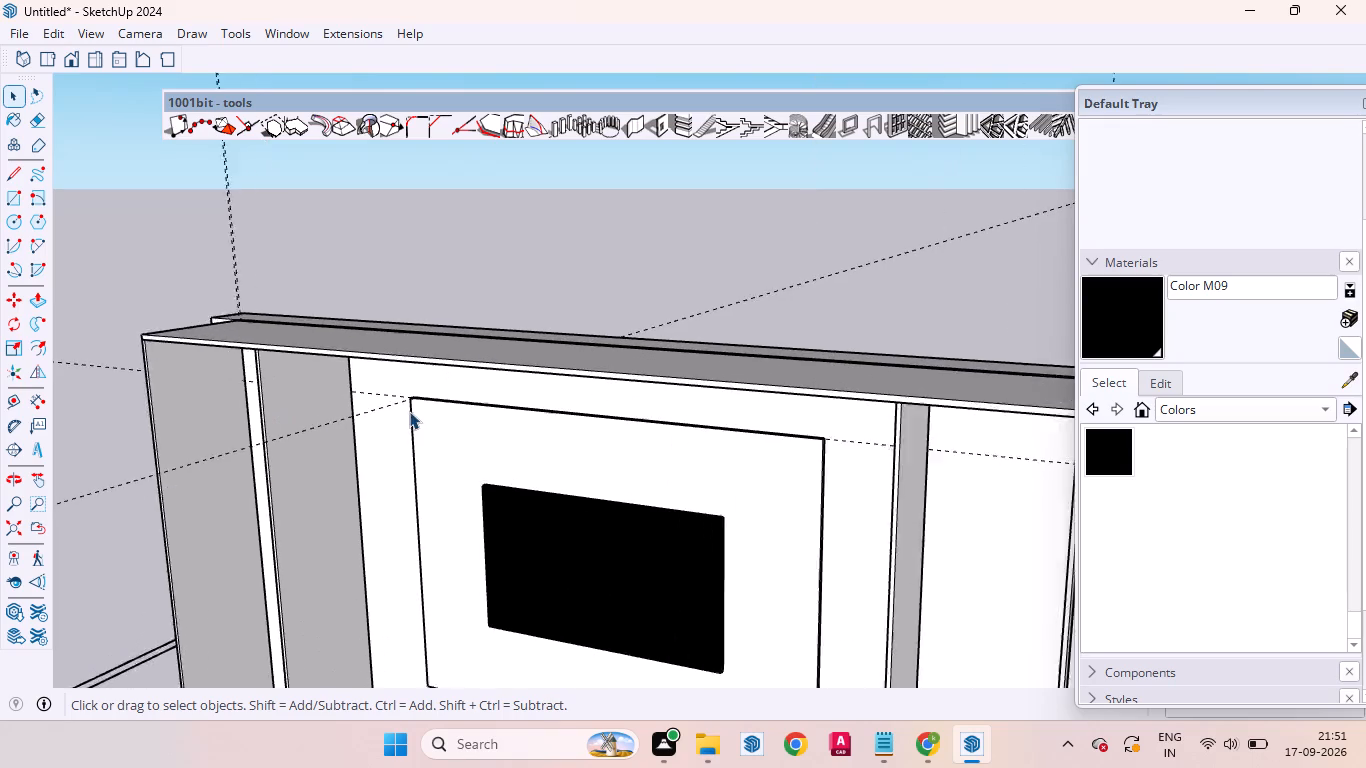
{"action": "scroll", "coordinate": [417, 423], "scroll_direction": "up", "scroll_amount": 15}
{"action": "scroll", "coordinate": [410, 346], "scroll_direction": "down", "scroll_amount": 1}
{"action": "middle_click_drag", "start_coordinate": [410, 346], "coordinate": [652, 434]}
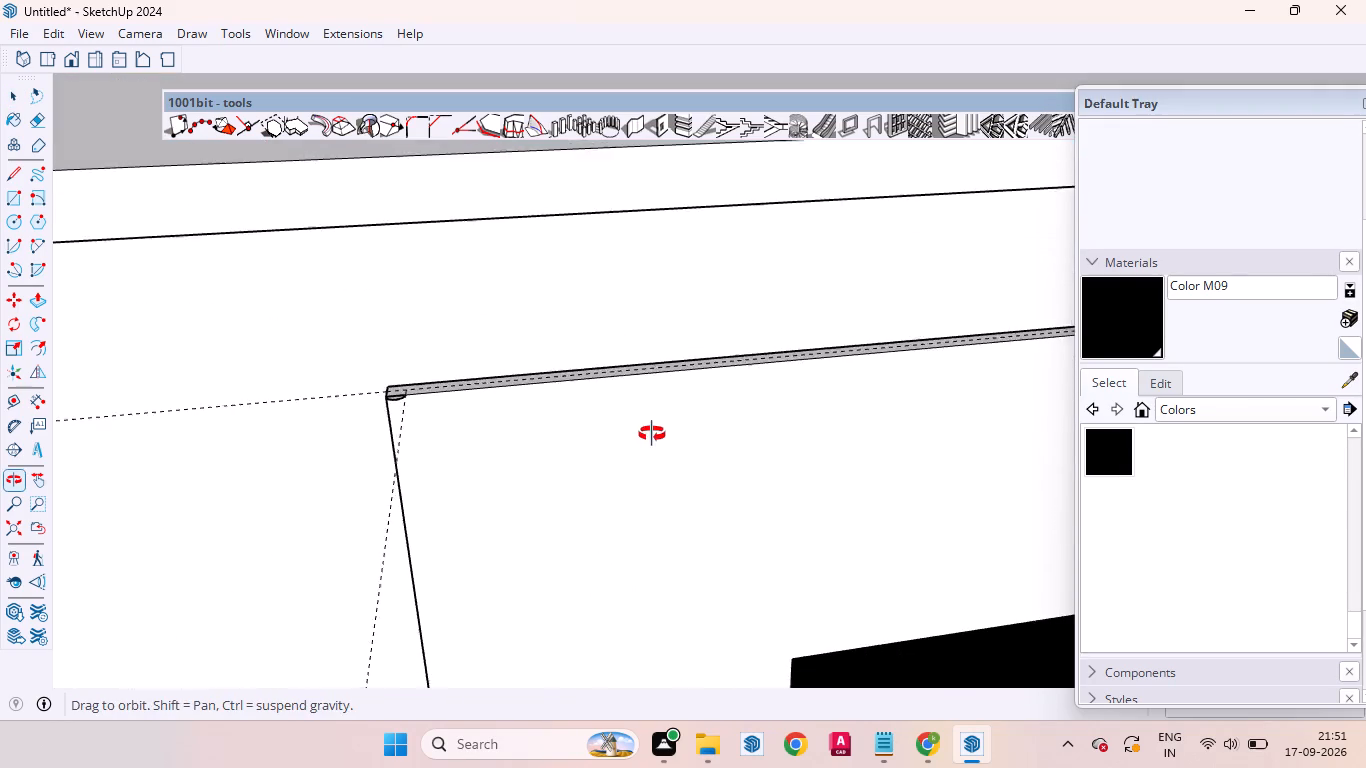
{"action": "middle_click_drag", "start_coordinate": [652, 434], "coordinate": [659, 428]}
{"action": "scroll", "coordinate": [394, 421], "scroll_direction": "up", "scroll_amount": 20}
{"action": "scroll", "coordinate": [410, 397], "scroll_direction": "up", "scroll_amount": 7}
{"action": "double_click", "coordinate": [417, 380]}
{"action": "left_click", "coordinate": [417, 380]}
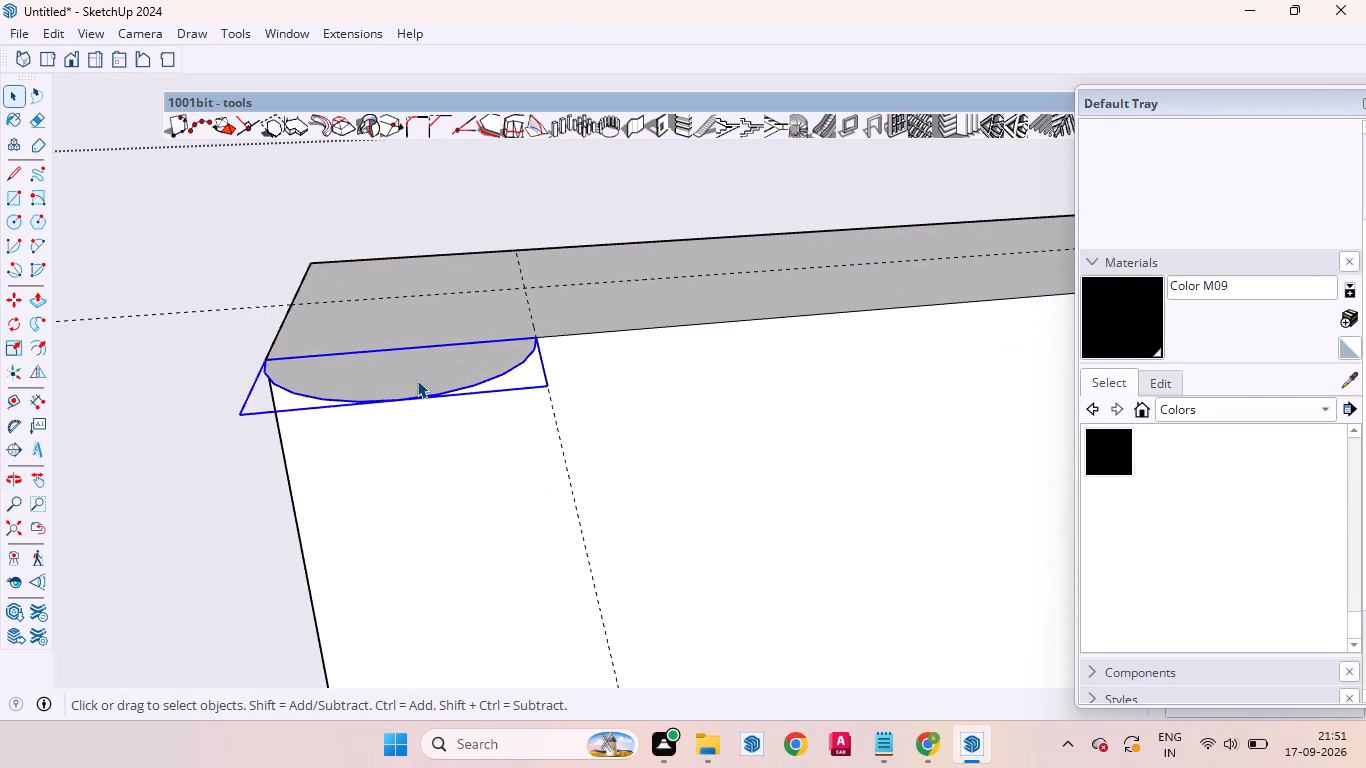
{"action": "key", "text": "s"}
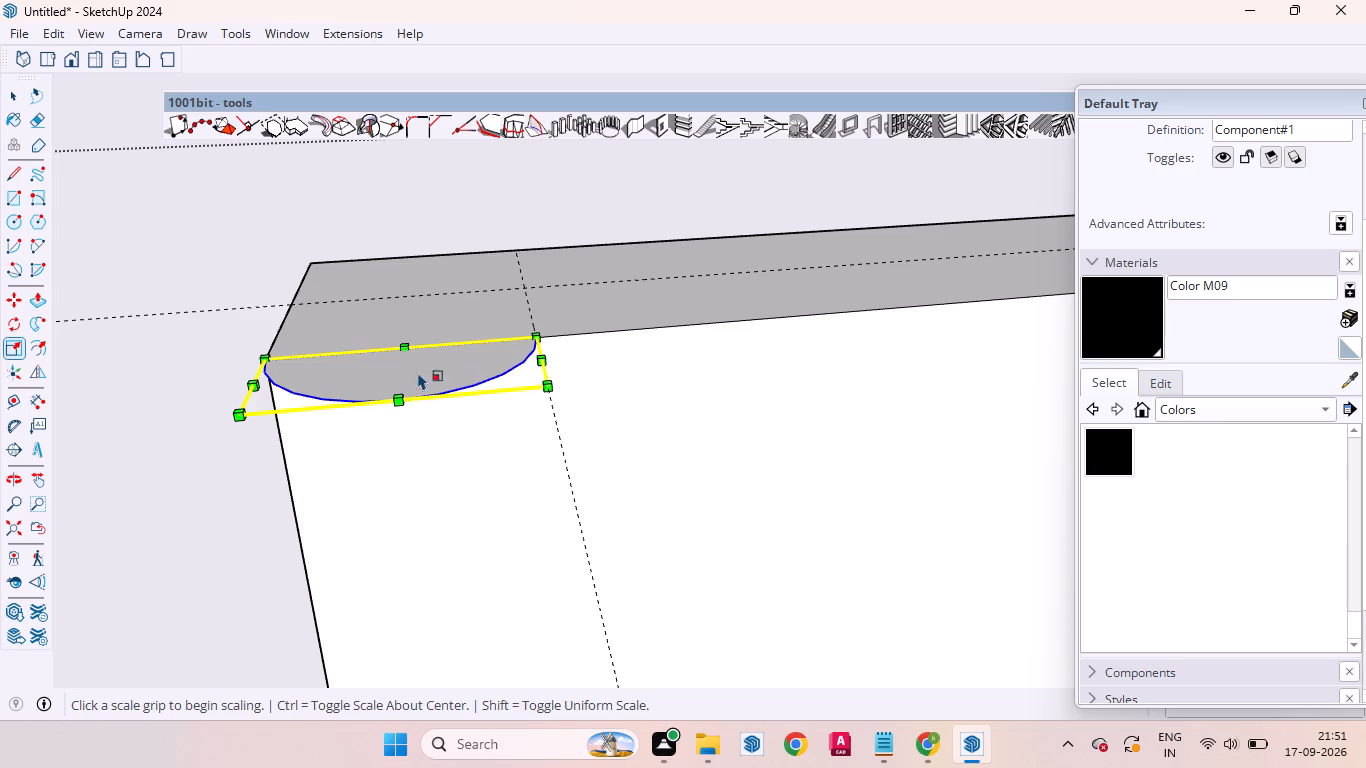
{"action": "left_click", "coordinate": [547, 383]}
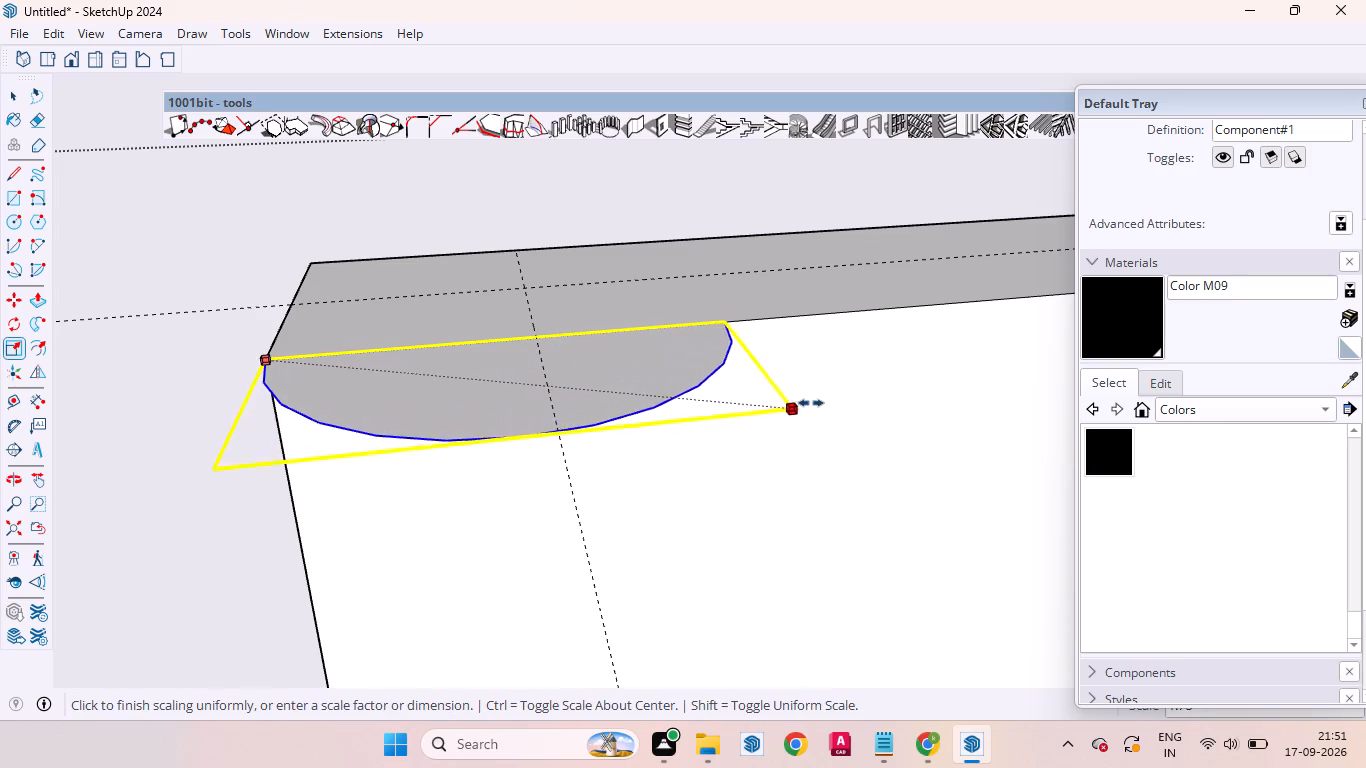
{"action": "left_click", "coordinate": [838, 405]}
{"action": "scroll", "coordinate": [593, 399], "scroll_direction": "down", "scroll_amount": 2}
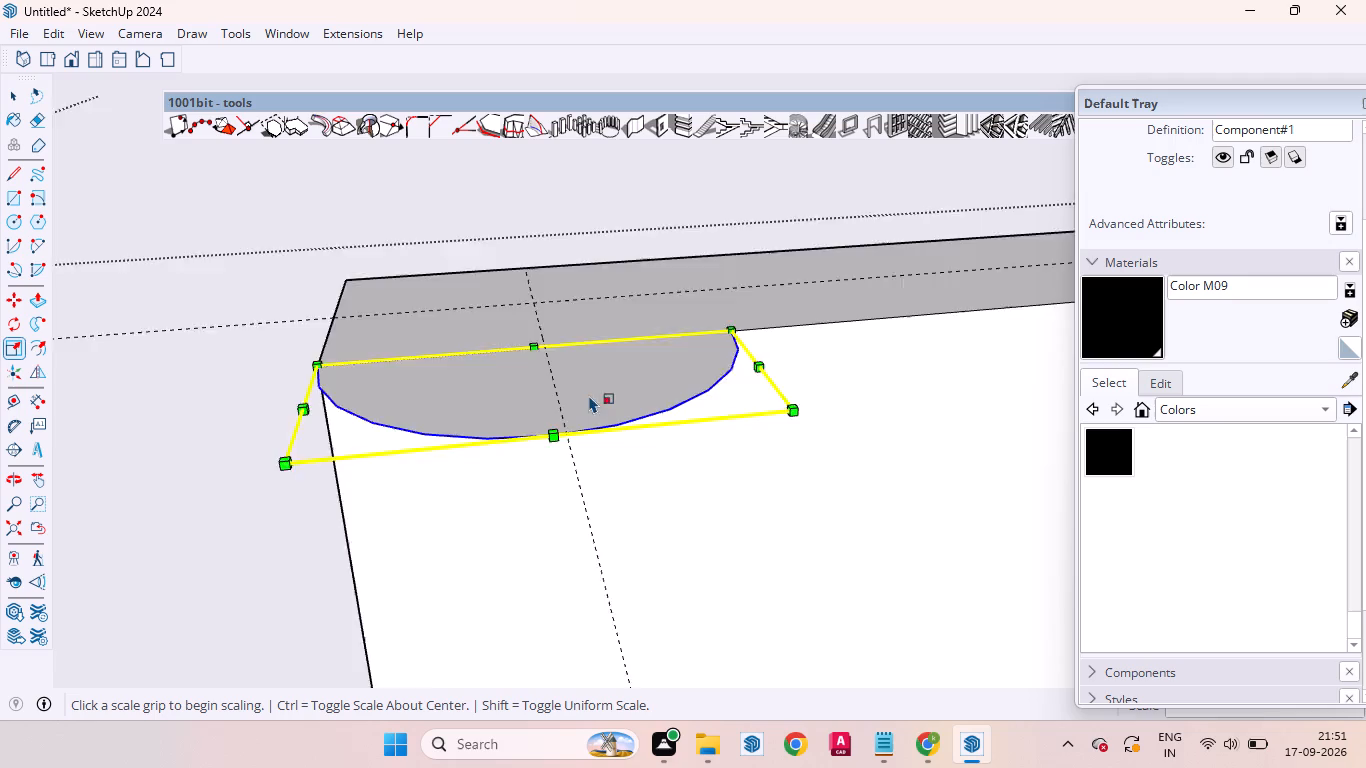
{"action": "scroll", "coordinate": [589, 395], "scroll_direction": "down", "scroll_amount": 18}
{"action": "scroll", "coordinate": [532, 391], "scroll_direction": "up", "scroll_amount": 1}
{"action": "scroll", "coordinate": [532, 391], "scroll_direction": "down", "scroll_amount": 2}
{"action": "middle_click_drag", "start_coordinate": [556, 429], "coordinate": [532, 371]}
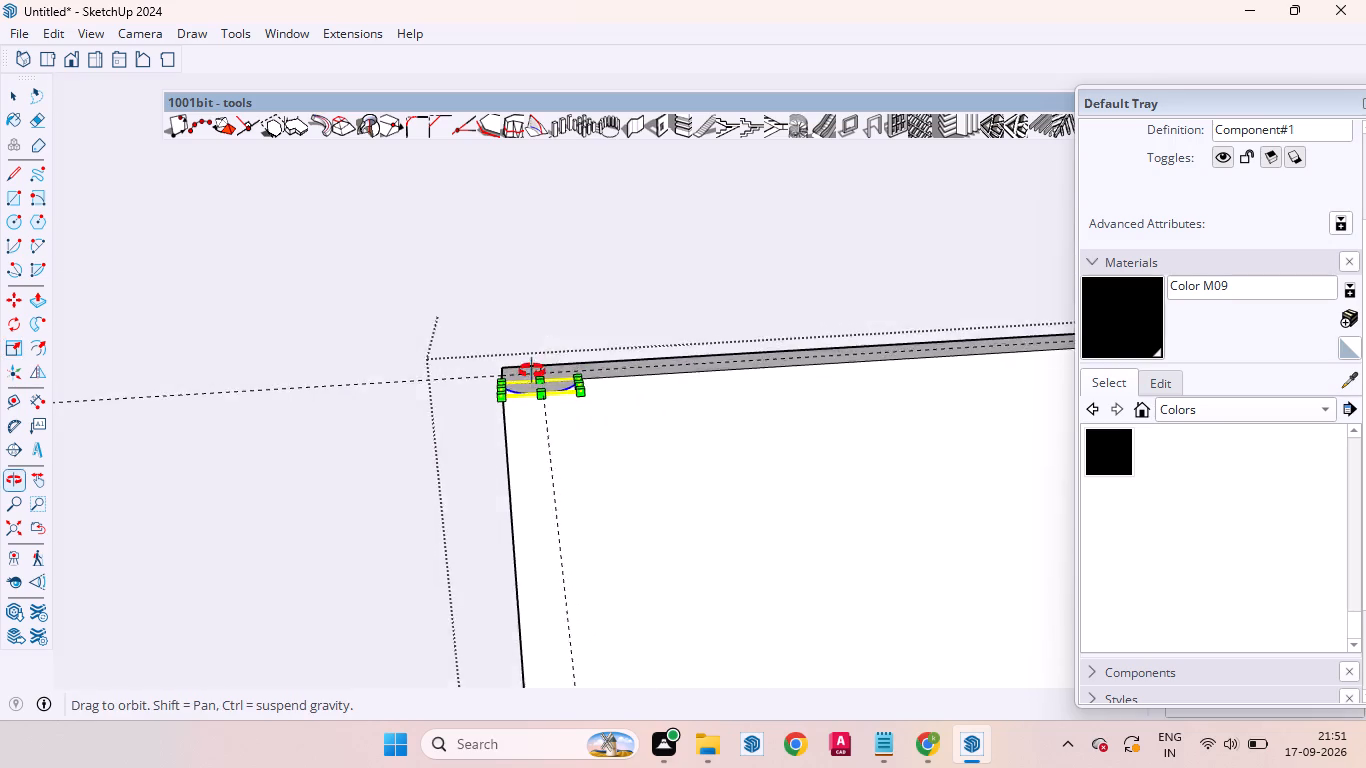
{"action": "middle_click_drag", "start_coordinate": [532, 371], "coordinate": [530, 348]}
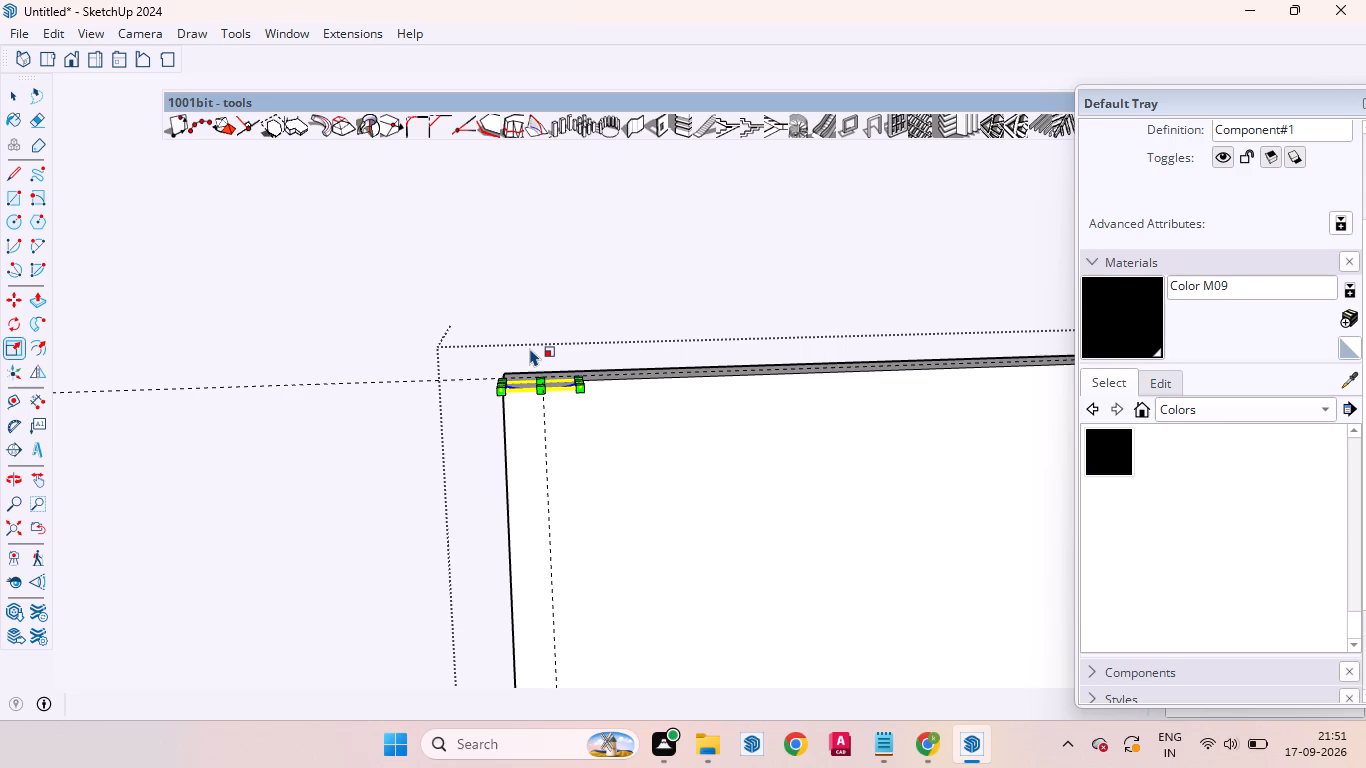
{"action": "scroll", "coordinate": [554, 411], "scroll_direction": "up", "scroll_amount": 5}
{"action": "key", "text": "space"}
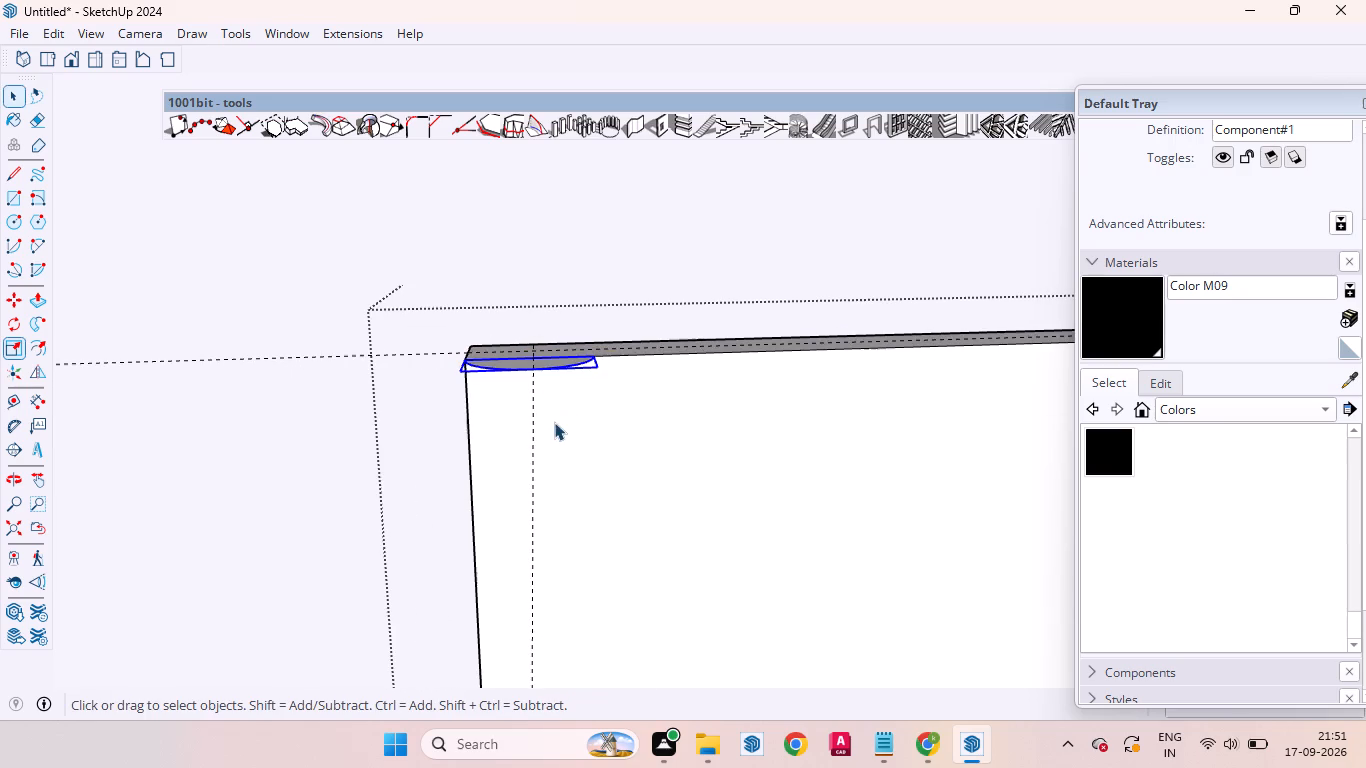
Copy the half-circle component end to end along the panel's front top edge and multiply the copy 40x.
{"action": "scroll", "coordinate": [538, 365], "scroll_direction": "up", "scroll_amount": 6}
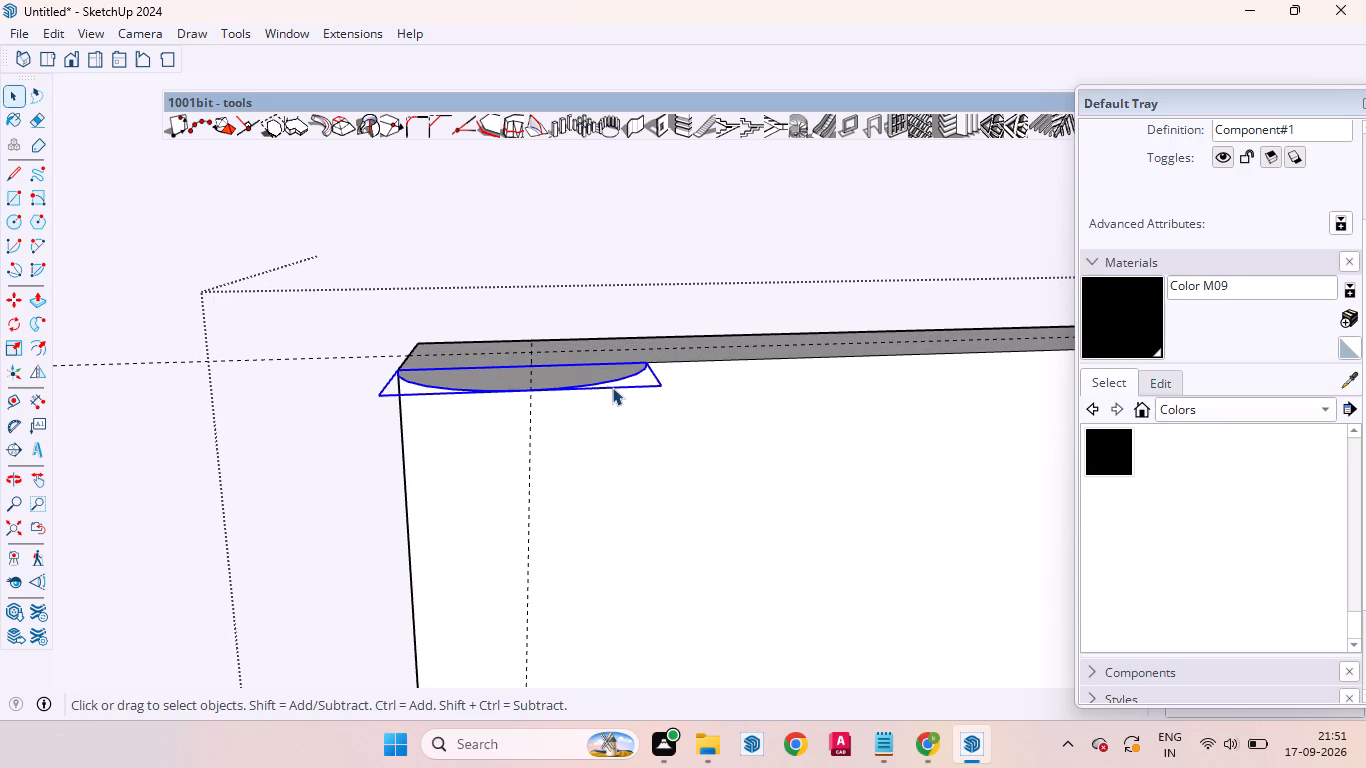
{"action": "middle_click_drag", "start_coordinate": [612, 387], "coordinate": [650, 488]}
{"action": "scroll", "coordinate": [565, 400], "scroll_direction": "up", "scroll_amount": 5}
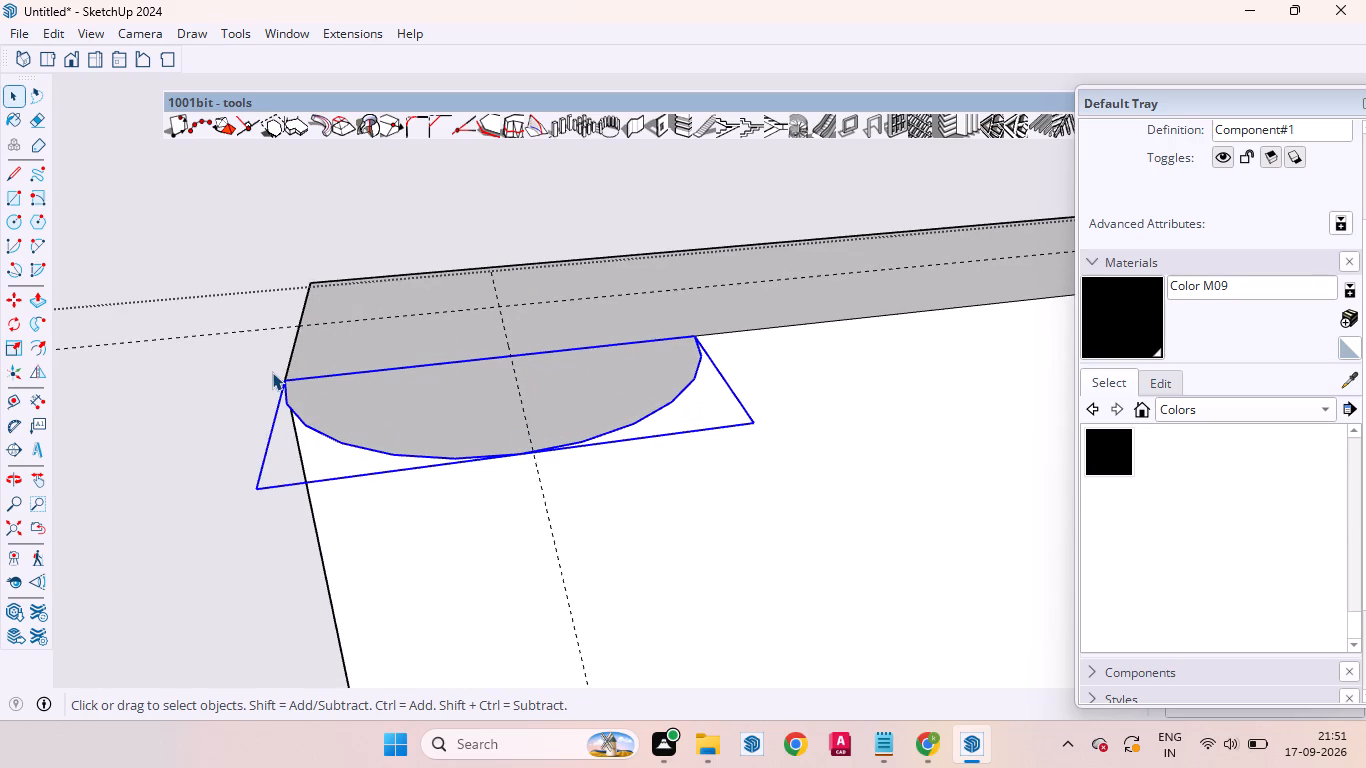
{"action": "key", "text": "m"}
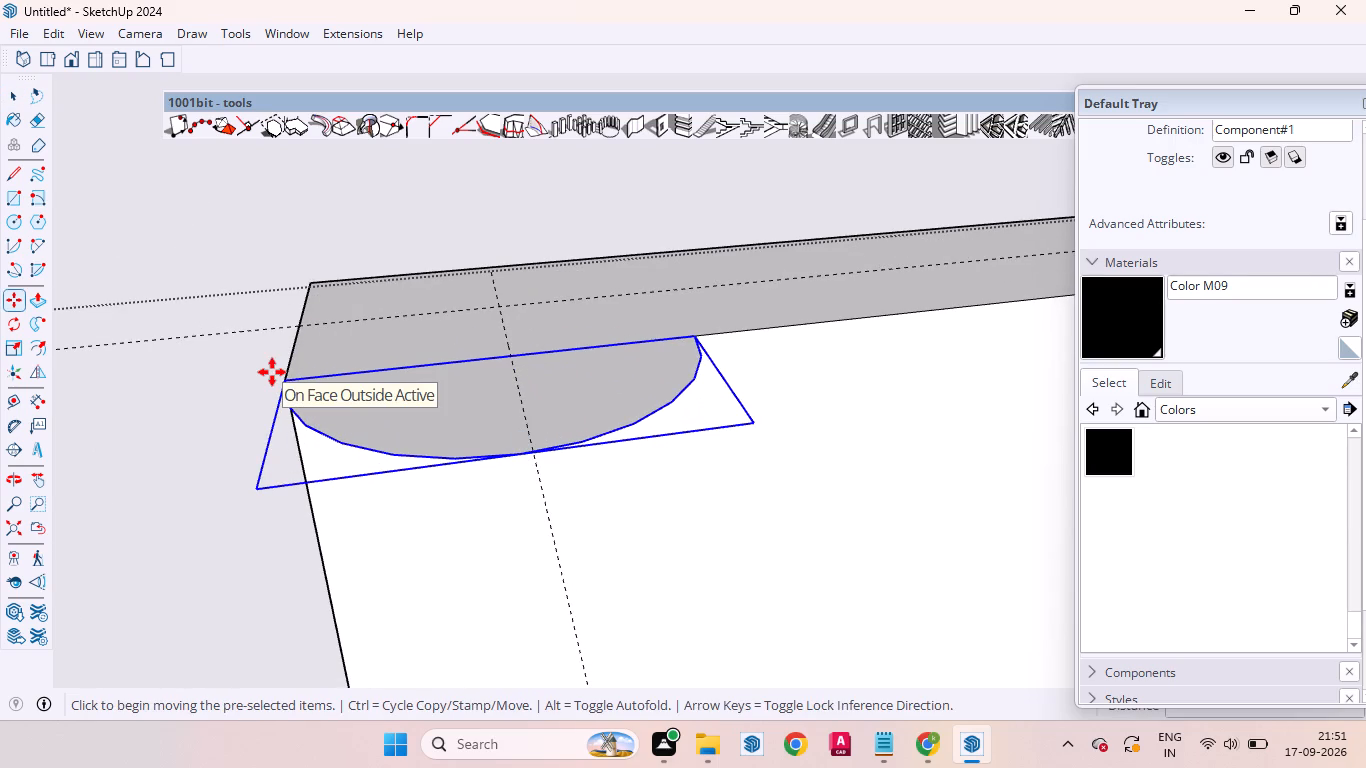
{"action": "left_click", "coordinate": [283, 379]}
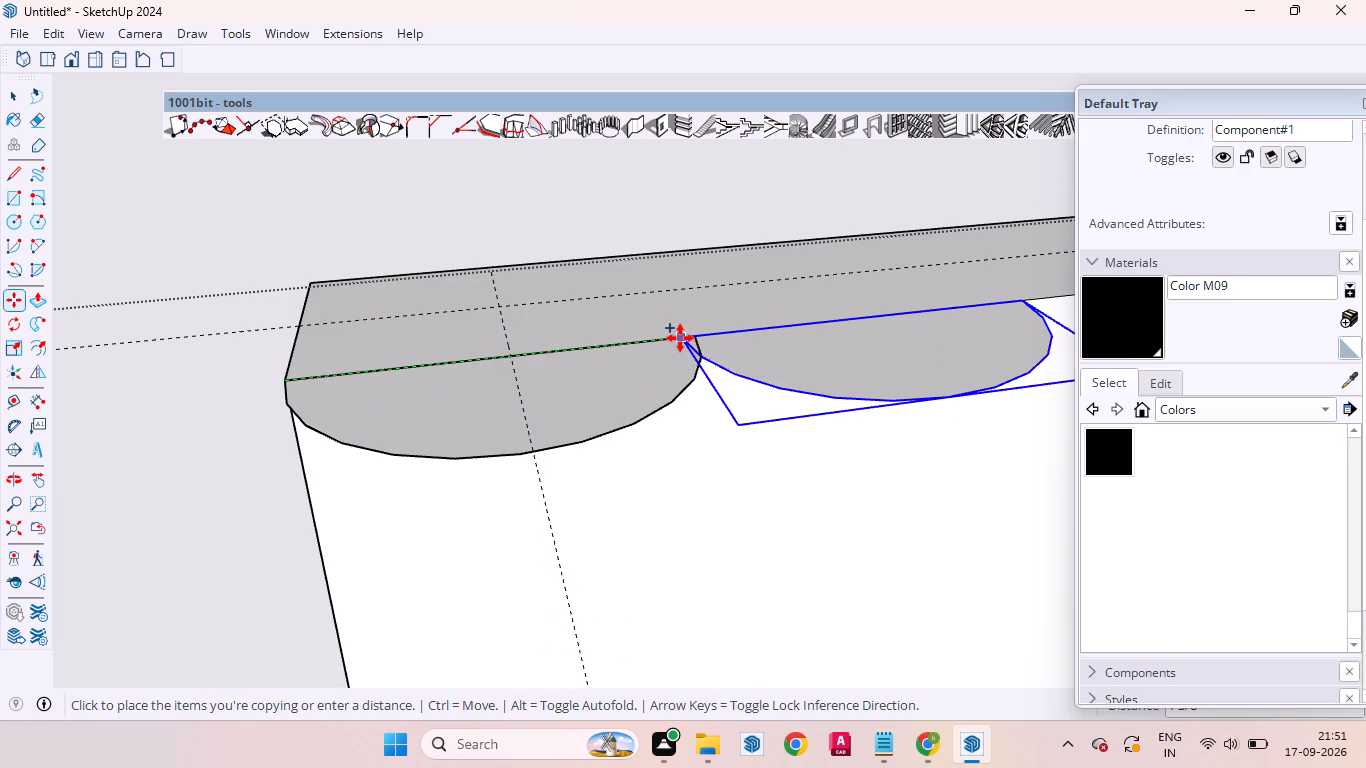
{"action": "scroll", "coordinate": [672, 335], "scroll_direction": "down", "scroll_amount": 11}
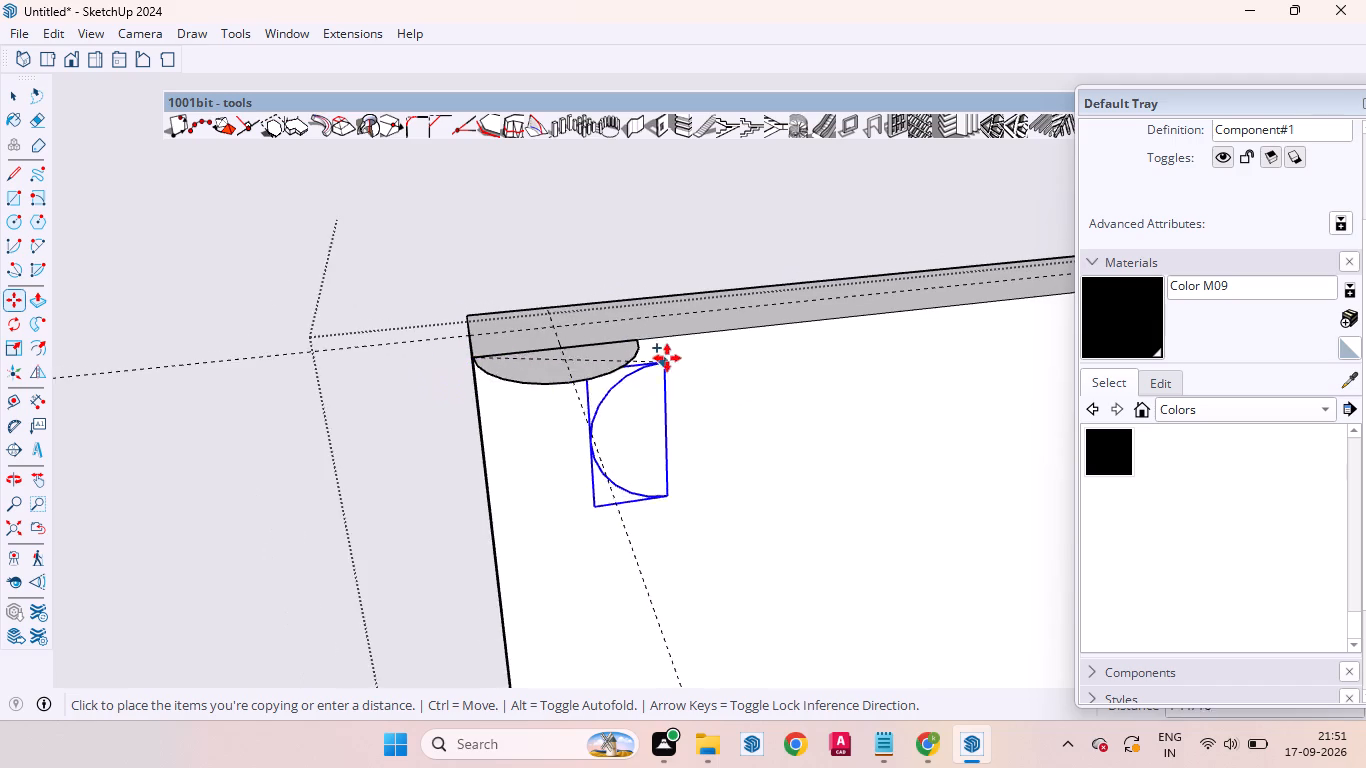
{"action": "scroll", "coordinate": [667, 358], "scroll_direction": "up", "scroll_amount": 11}
{"action": "scroll", "coordinate": [660, 318], "scroll_direction": "down", "scroll_amount": 2}
{"action": "scroll", "coordinate": [660, 318], "scroll_direction": "up", "scroll_amount": 1}
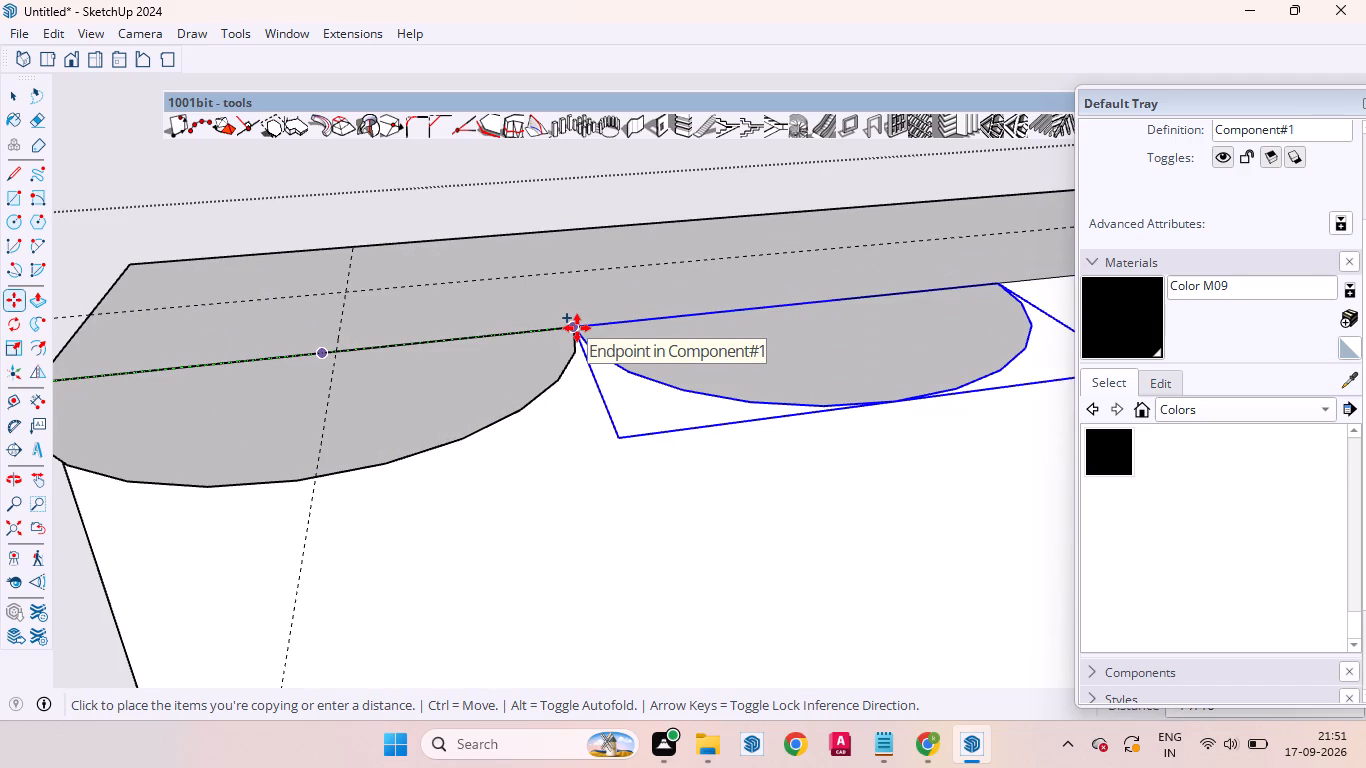
{"action": "left_click", "coordinate": [577, 328]}
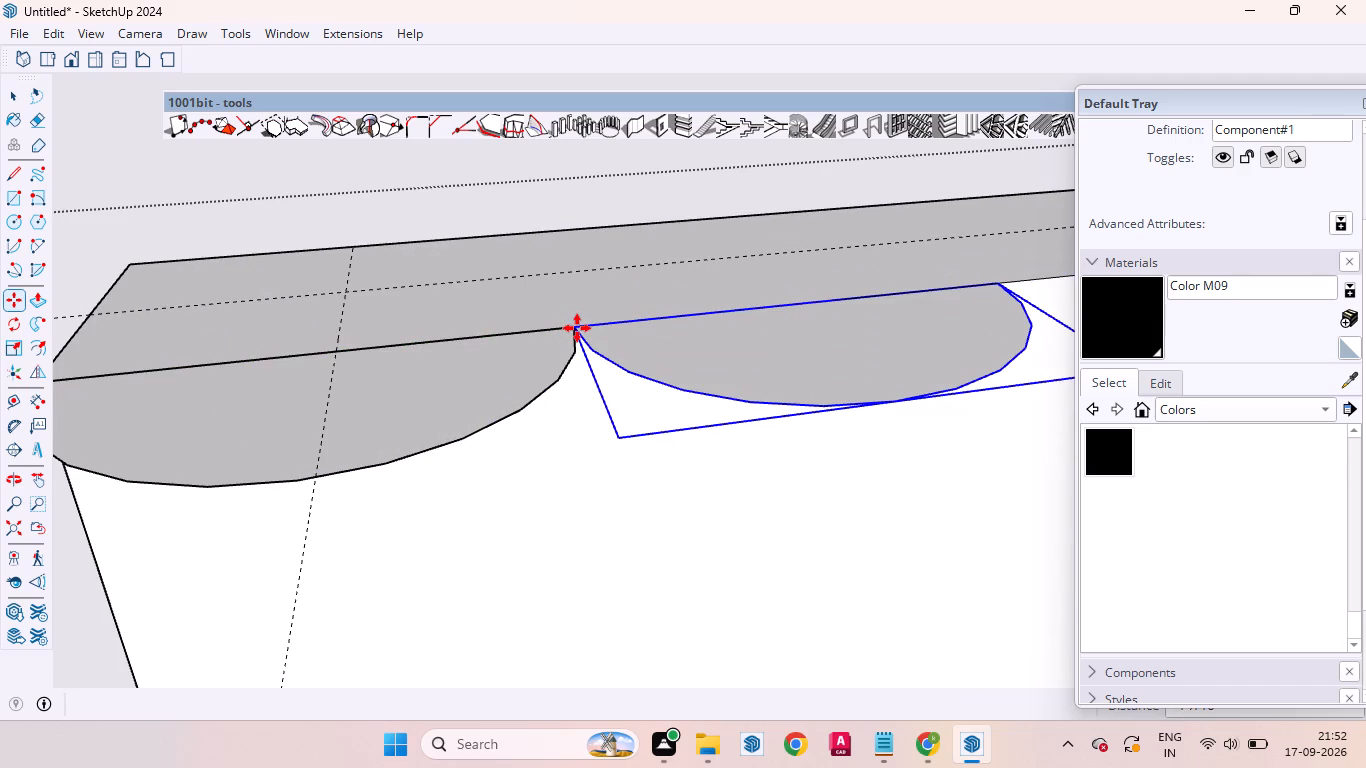
{"action": "type", "text": "40"}
{"action": "key", "text": "x"}
{"action": "key", "text": "Return"}
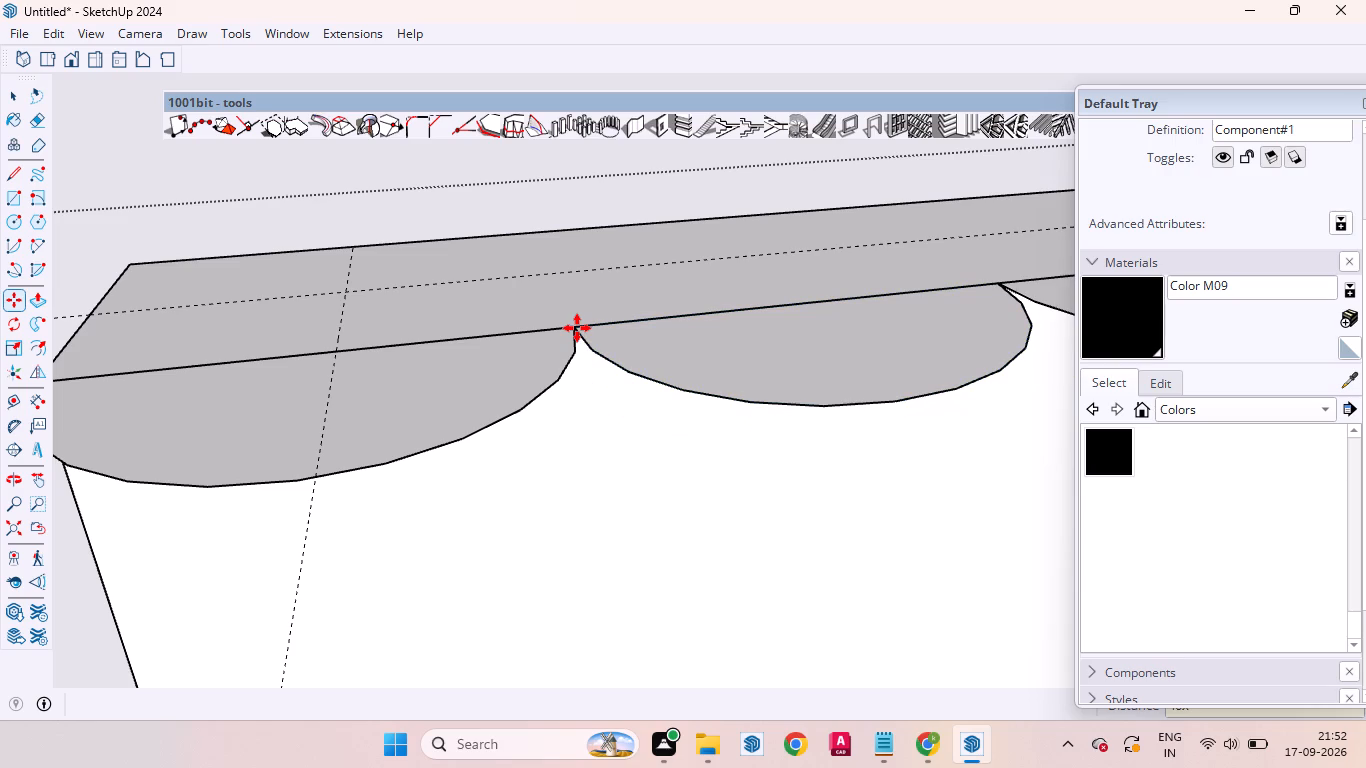
Inside the half-circle component, extrude its face down to the panel's bottom edge to form full-height flutes, and leave the component.
{"action": "scroll", "coordinate": [289, 387], "scroll_direction": "down", "scroll_amount": 12}
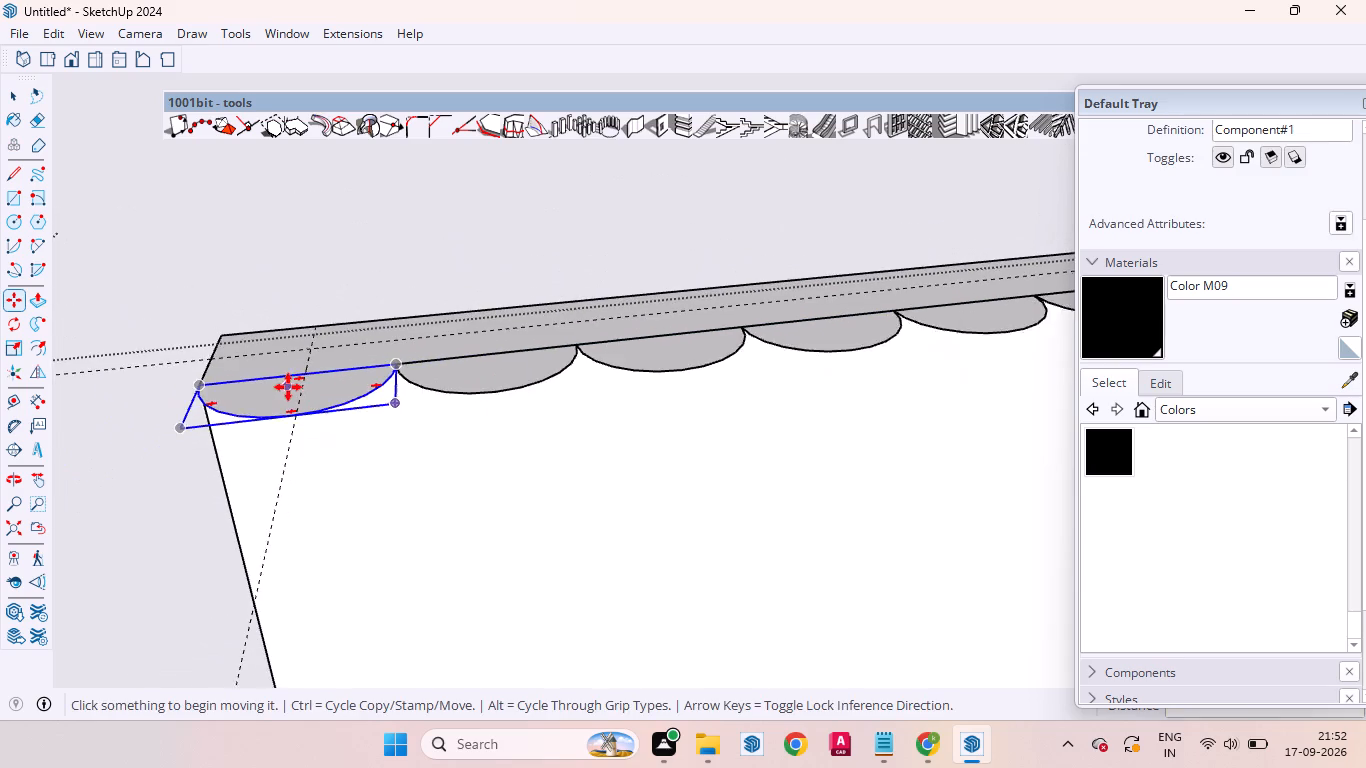
{"action": "scroll", "coordinate": [288, 387], "scroll_direction": "down", "scroll_amount": 3}
{"action": "scroll", "coordinate": [288, 387], "scroll_direction": "up", "scroll_amount": 1}
{"action": "scroll", "coordinate": [288, 387], "scroll_direction": "down", "scroll_amount": 3}
{"action": "middle_click_drag", "start_coordinate": [386, 443], "coordinate": [384, 364]}
{"action": "scroll", "coordinate": [385, 363], "scroll_direction": "up", "scroll_amount": 1}
{"action": "scroll", "coordinate": [385, 363], "scroll_direction": "down", "scroll_amount": 4}
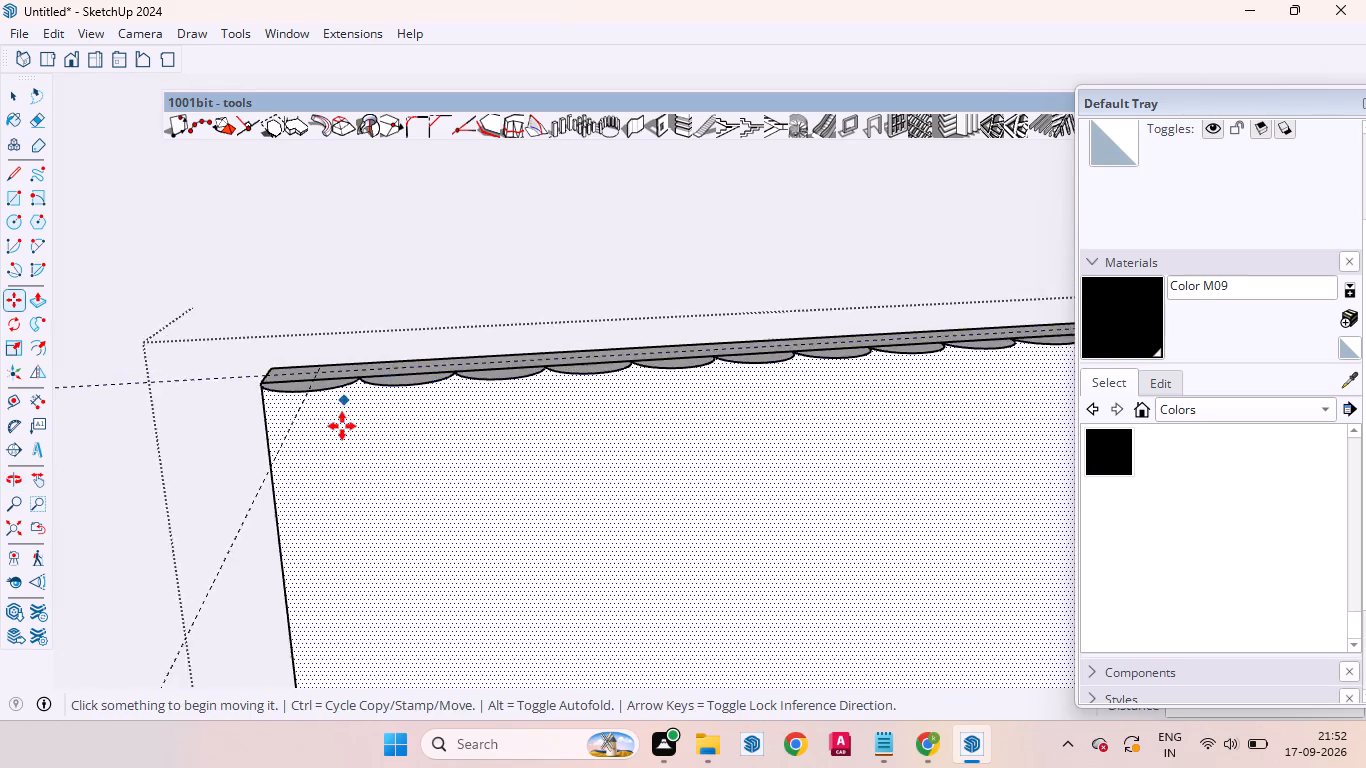
{"action": "scroll", "coordinate": [342, 427], "scroll_direction": "up", "scroll_amount": 10}
{"action": "scroll", "coordinate": [171, 350], "scroll_direction": "up", "scroll_amount": 10}
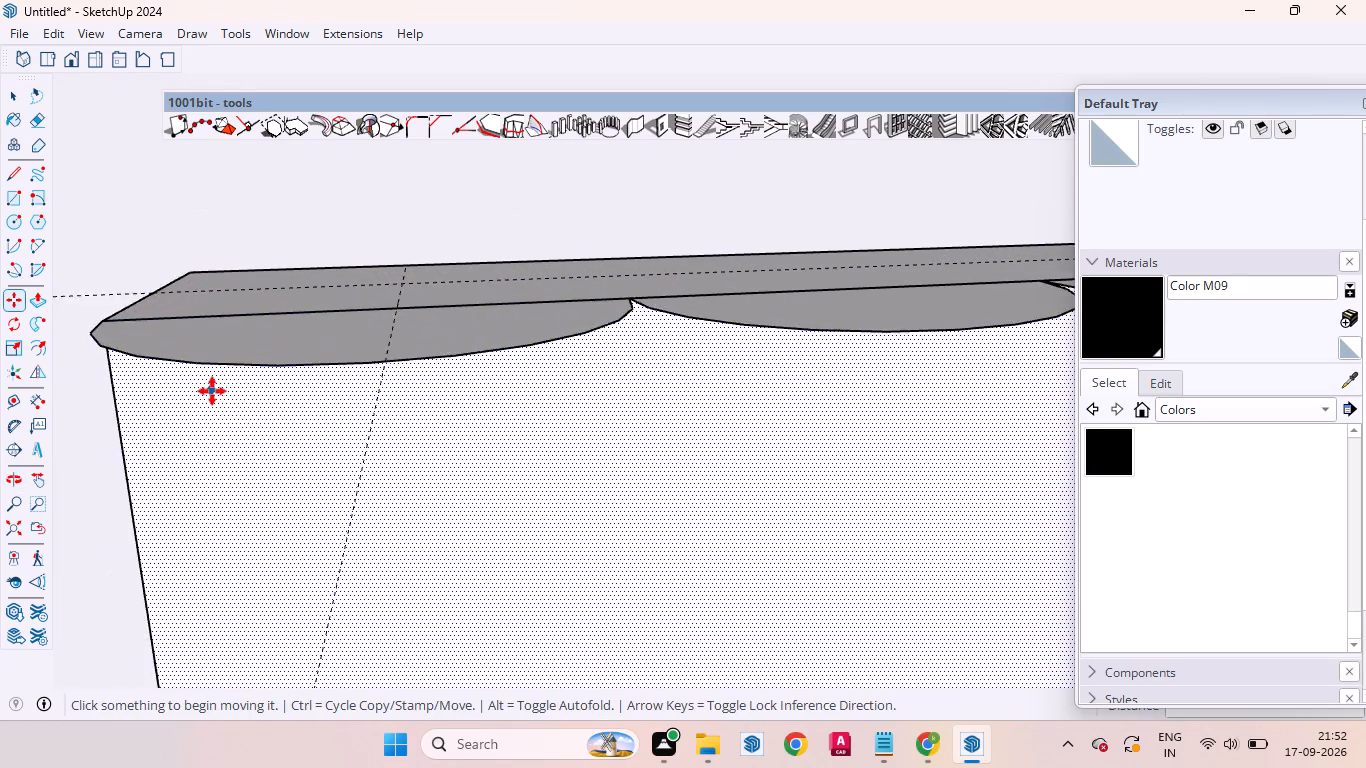
{"action": "scroll", "coordinate": [212, 391], "scroll_direction": "up", "scroll_amount": 2}
{"action": "middle_click_drag", "start_coordinate": [220, 372], "coordinate": [436, 337]}
{"action": "scroll", "coordinate": [436, 337], "scroll_direction": "up", "scroll_amount": 1}
{"action": "scroll", "coordinate": [219, 368], "scroll_direction": "down", "scroll_amount": 10}
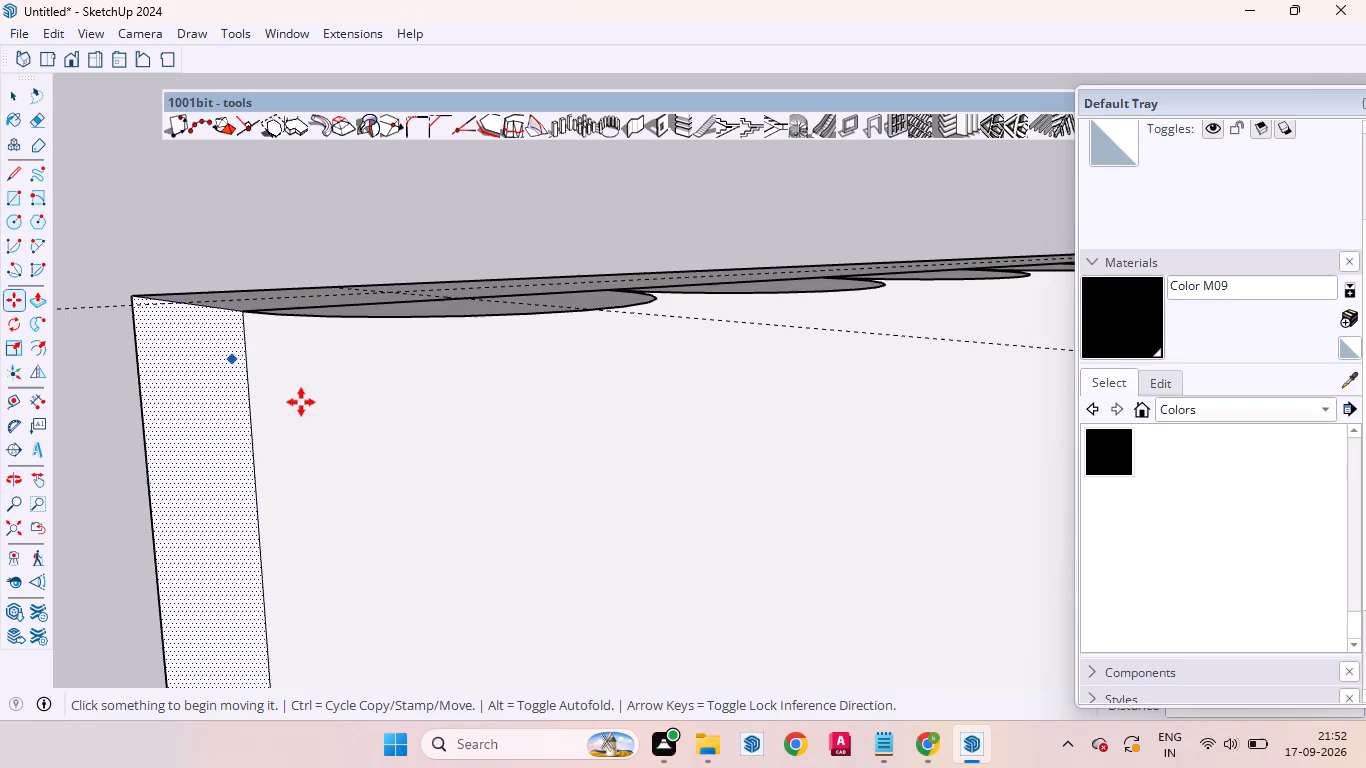
{"action": "middle_click_drag", "start_coordinate": [479, 425], "coordinate": [499, 278]}
{"action": "key", "text": "space"}
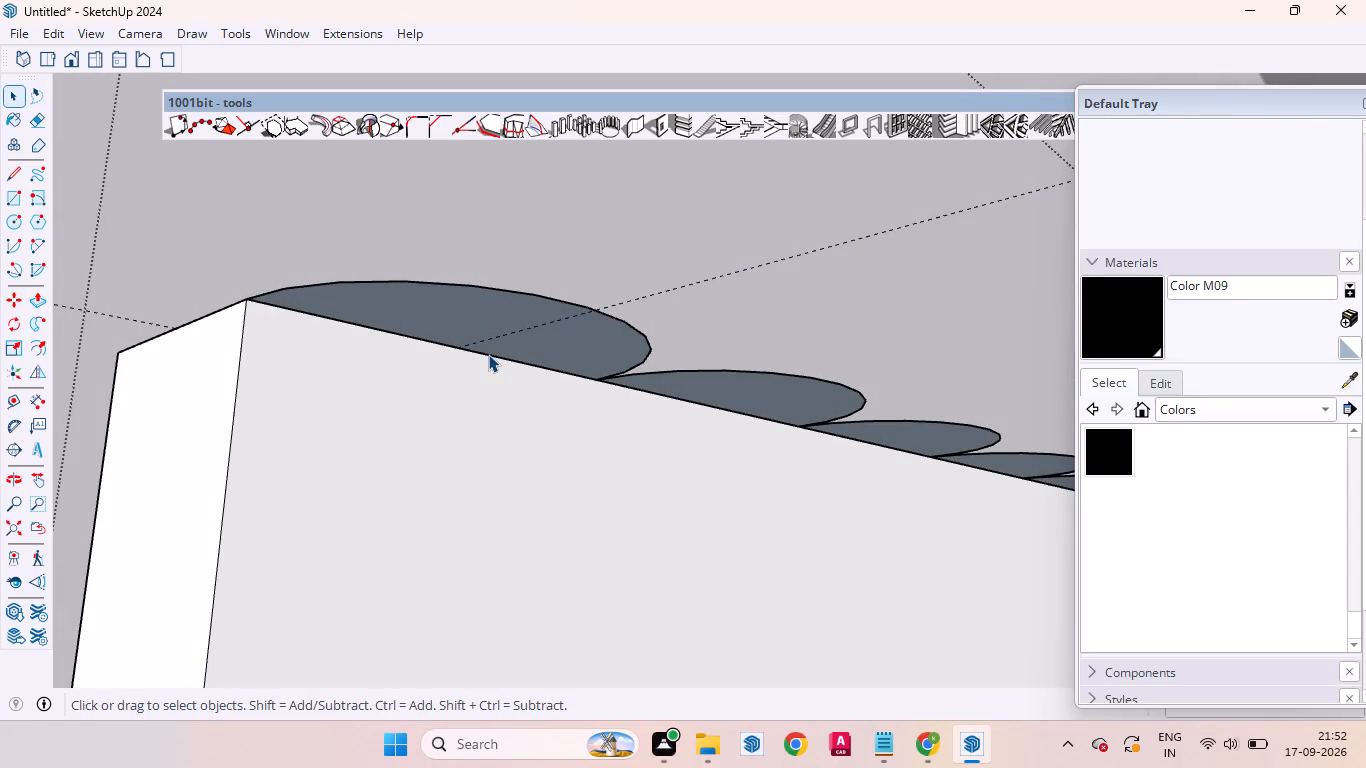
{"action": "left_click", "coordinate": [481, 321]}
{"action": "double_click", "coordinate": [481, 321]}
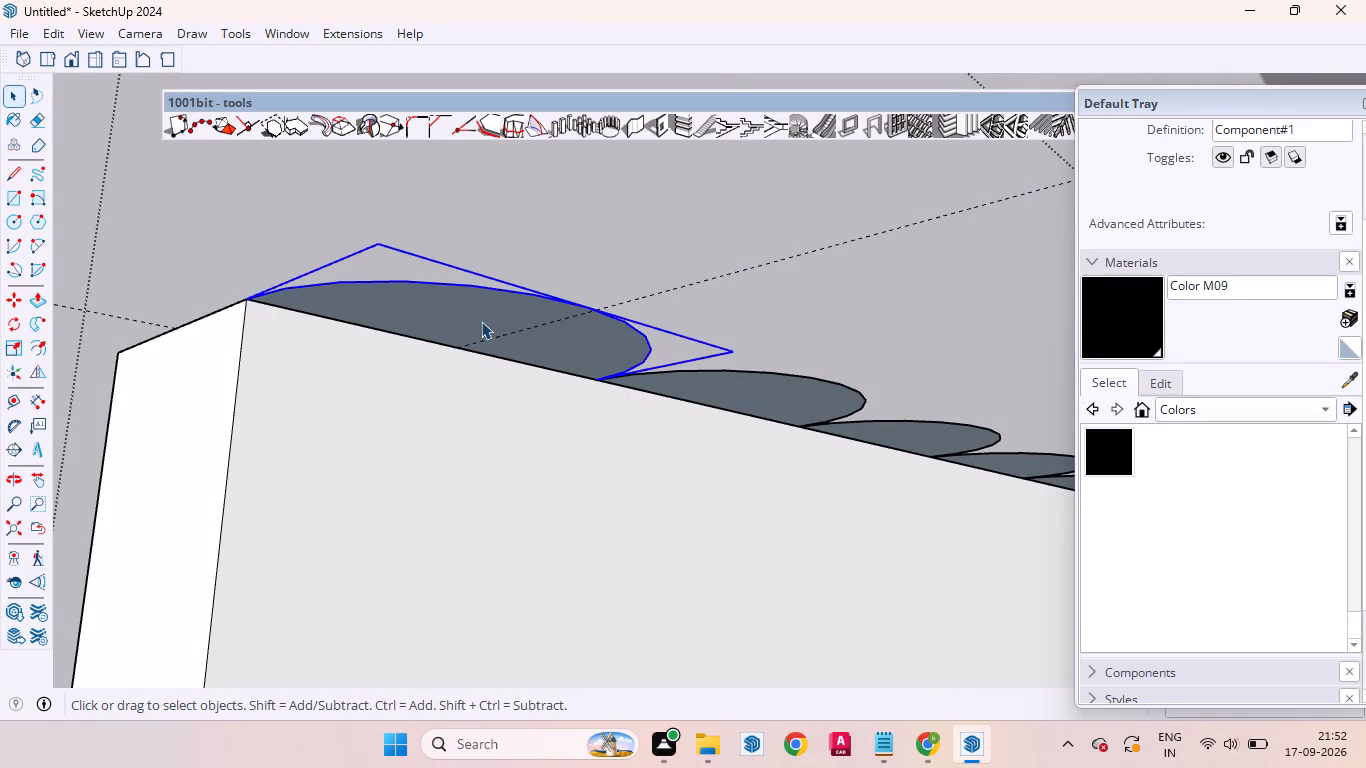
{"action": "key", "text": "p"}
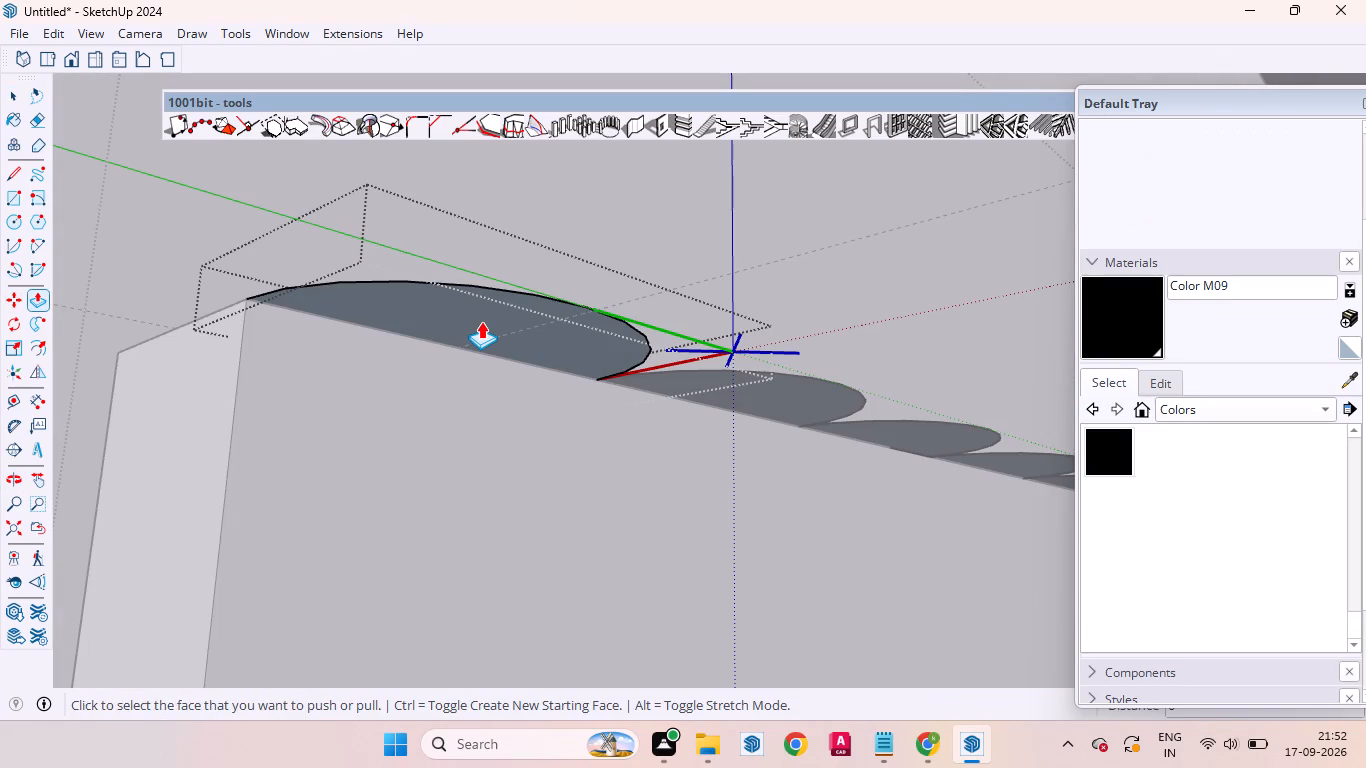
{"action": "left_click", "coordinate": [481, 321]}
{"action": "scroll", "coordinate": [481, 433], "scroll_direction": "down", "scroll_amount": 11}
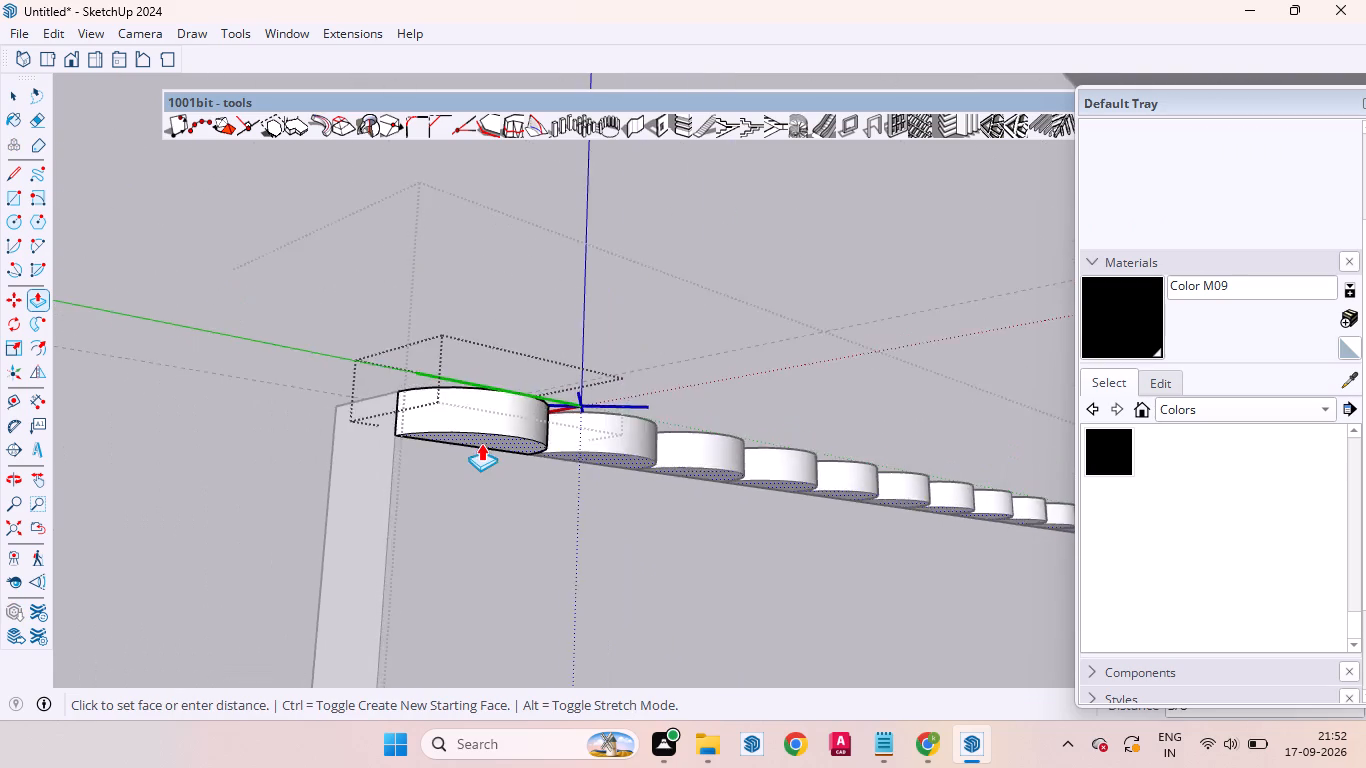
{"action": "scroll", "coordinate": [481, 443], "scroll_direction": "down", "scroll_amount": 3}
{"action": "scroll", "coordinate": [485, 456], "scroll_direction": "up", "scroll_amount": 1}
{"action": "middle_click_drag", "start_coordinate": [485, 456], "coordinate": [489, 616]}
{"action": "scroll", "coordinate": [487, 611], "scroll_direction": "down", "scroll_amount": 17}
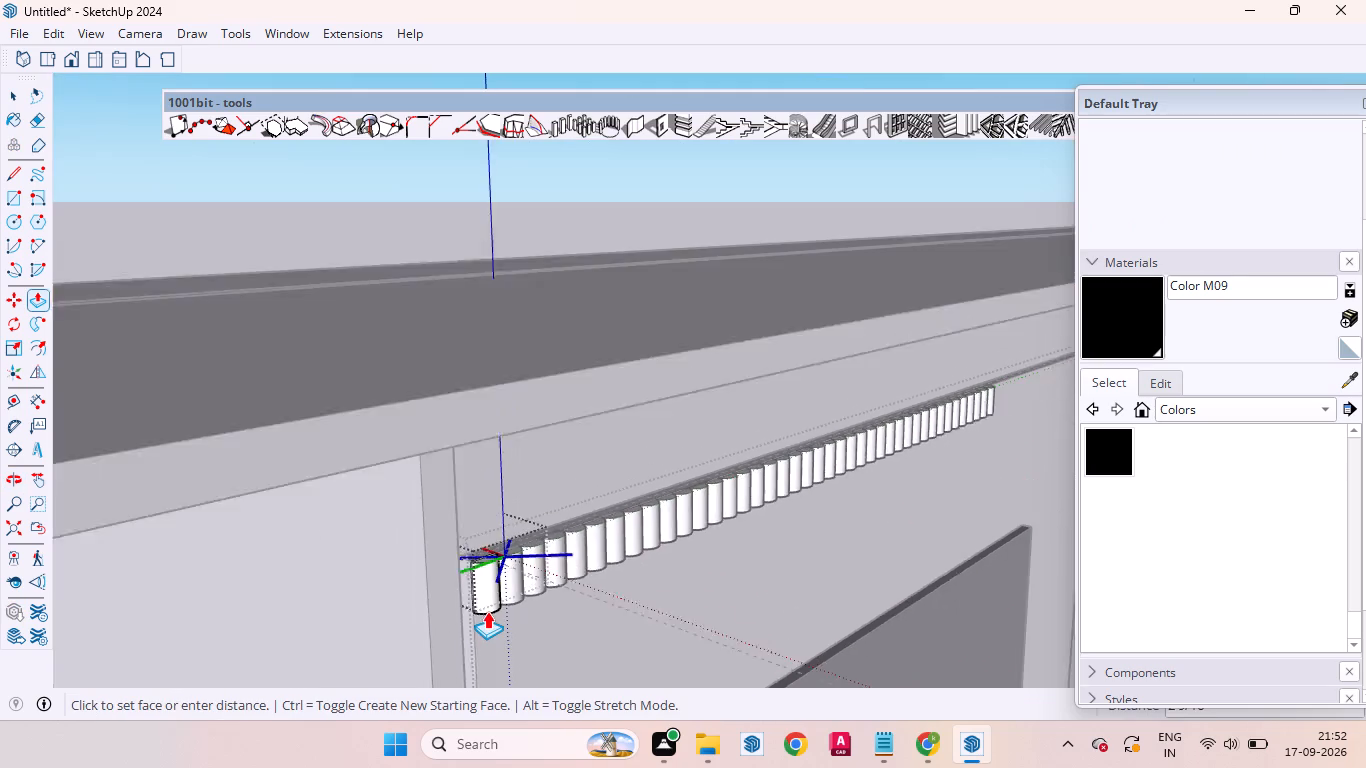
{"action": "scroll", "coordinate": [487, 611], "scroll_direction": "down", "scroll_amount": 5}
{"action": "scroll", "coordinate": [491, 632], "scroll_direction": "up", "scroll_amount": 4}
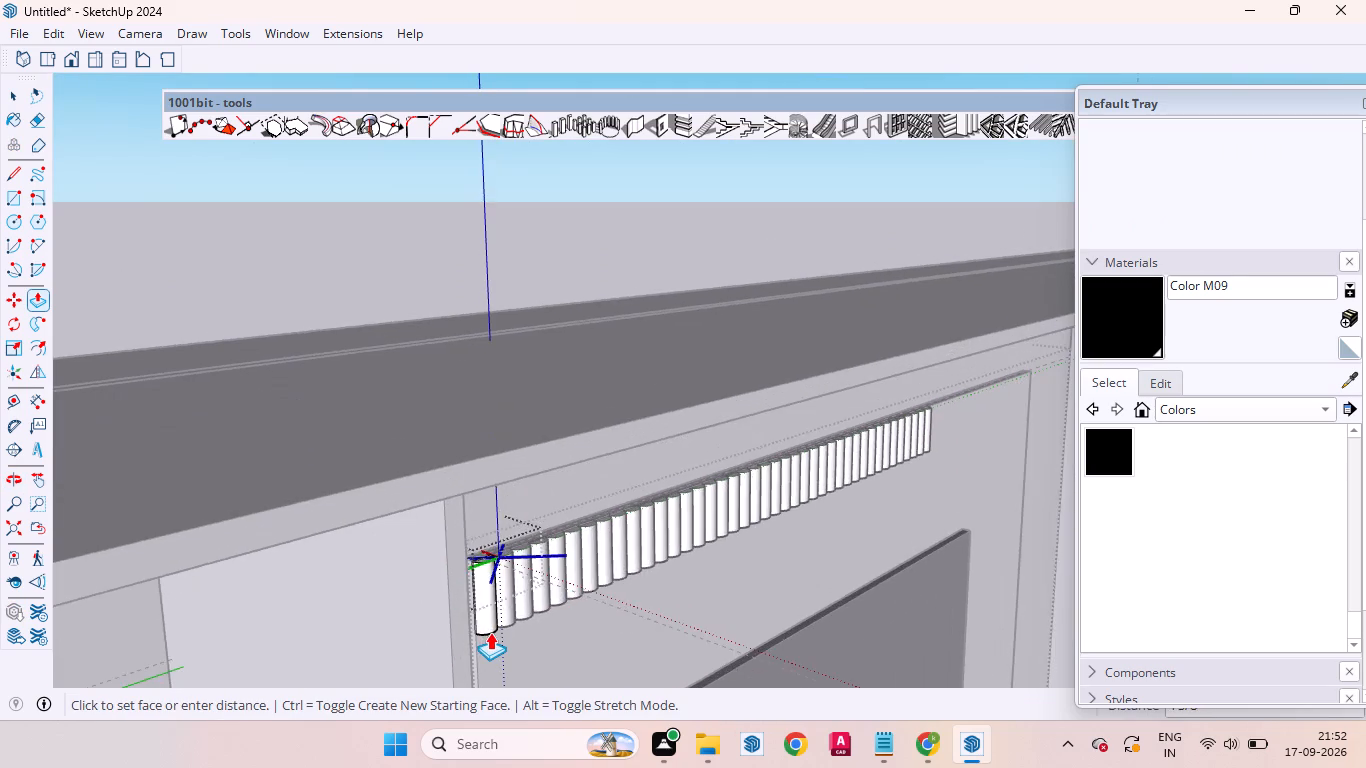
{"action": "scroll", "coordinate": [490, 632], "scroll_direction": "down", "scroll_amount": 13}
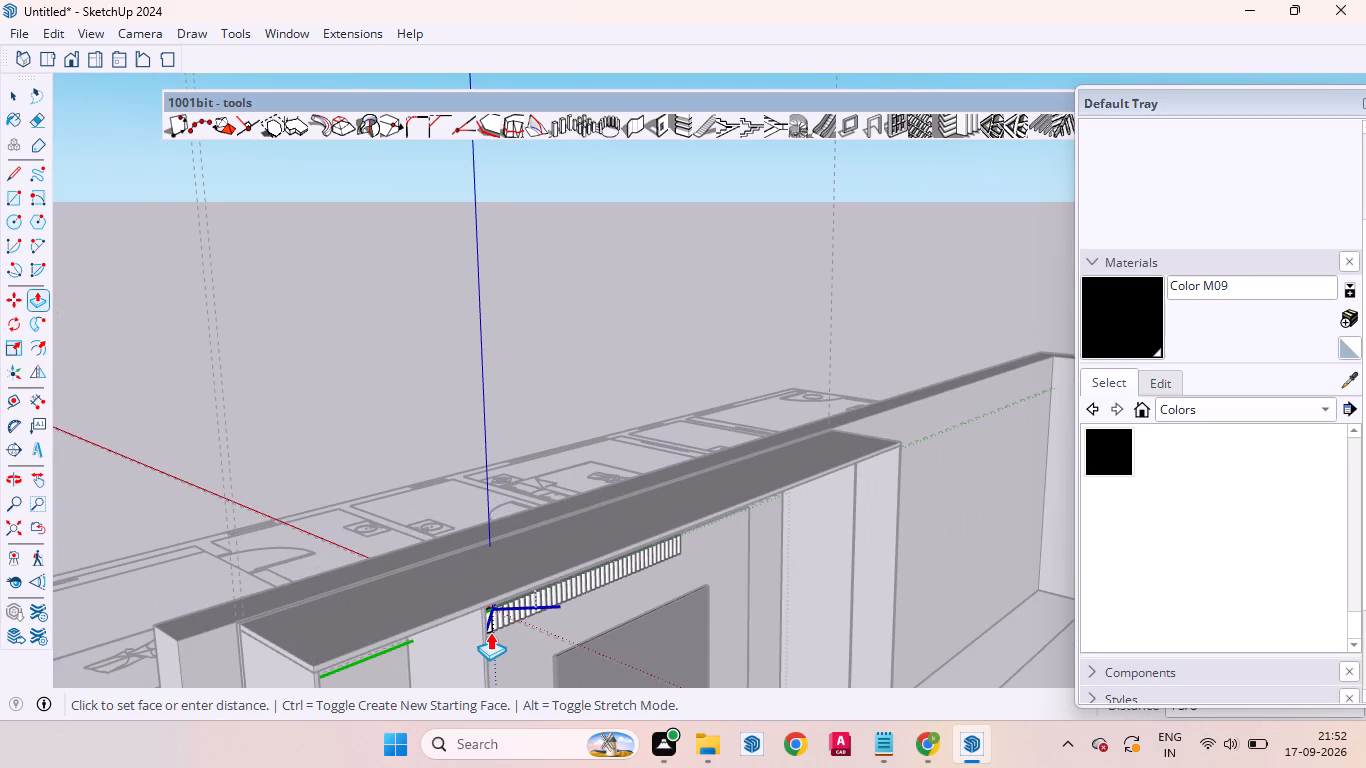
{"action": "scroll", "coordinate": [521, 597], "scroll_direction": "down", "scroll_amount": 2}
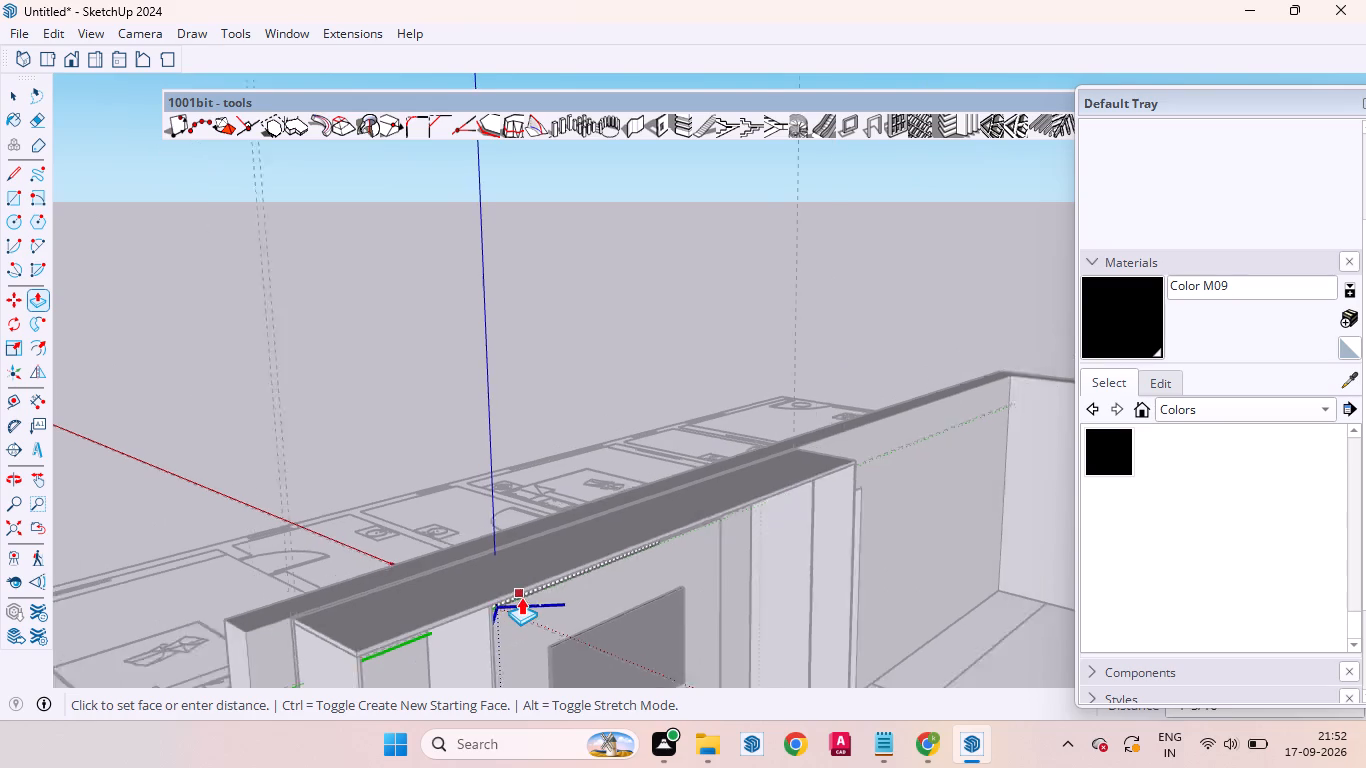
{"action": "scroll", "coordinate": [521, 597], "scroll_direction": "down", "scroll_amount": 9}
{"action": "scroll", "coordinate": [538, 671], "scroll_direction": "up", "scroll_amount": 12}
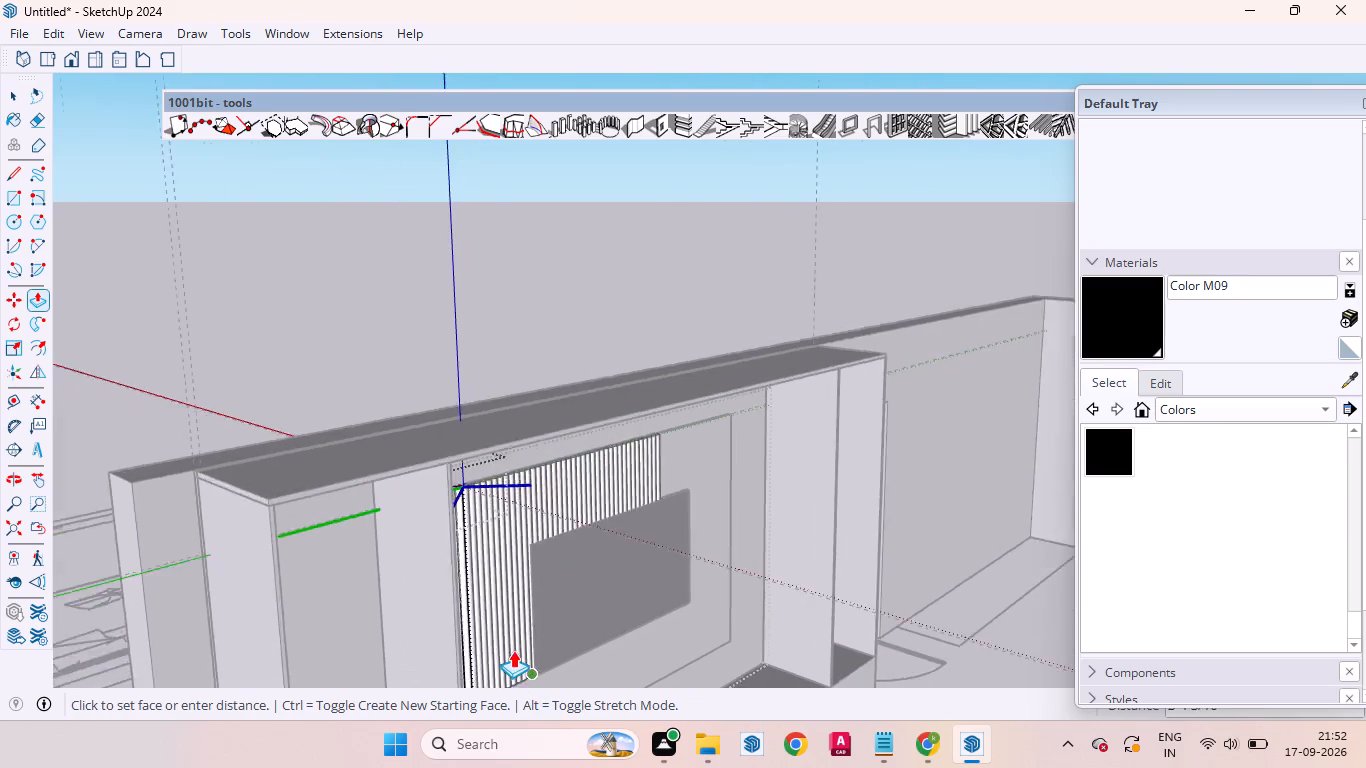
{"action": "scroll", "coordinate": [503, 610], "scroll_direction": "down", "scroll_amount": 18}
{"action": "scroll", "coordinate": [543, 583], "scroll_direction": "up", "scroll_amount": 4}
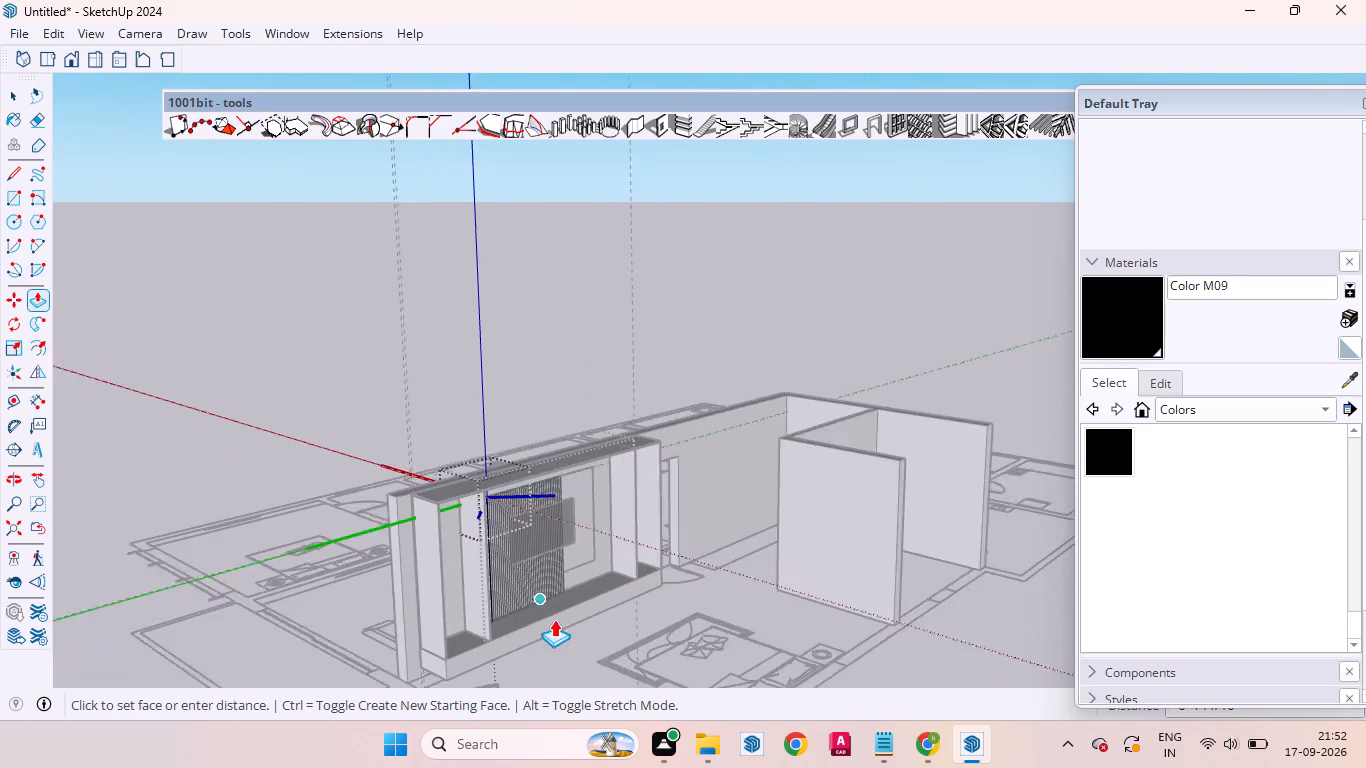
{"action": "scroll", "coordinate": [554, 619], "scroll_direction": "up", "scroll_amount": 14}
{"action": "scroll", "coordinate": [473, 543], "scroll_direction": "up", "scroll_amount": 5}
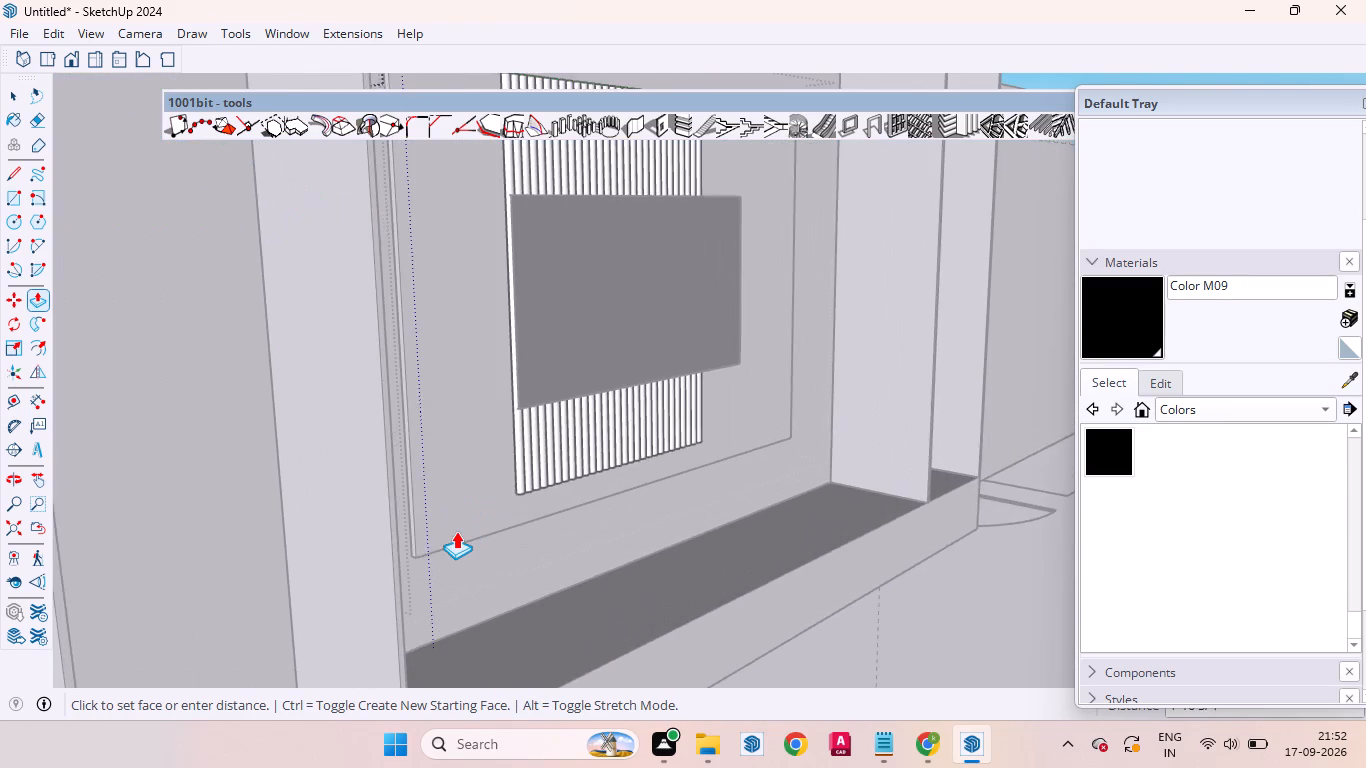
{"action": "scroll", "coordinate": [456, 531], "scroll_direction": "up", "scroll_amount": 10}
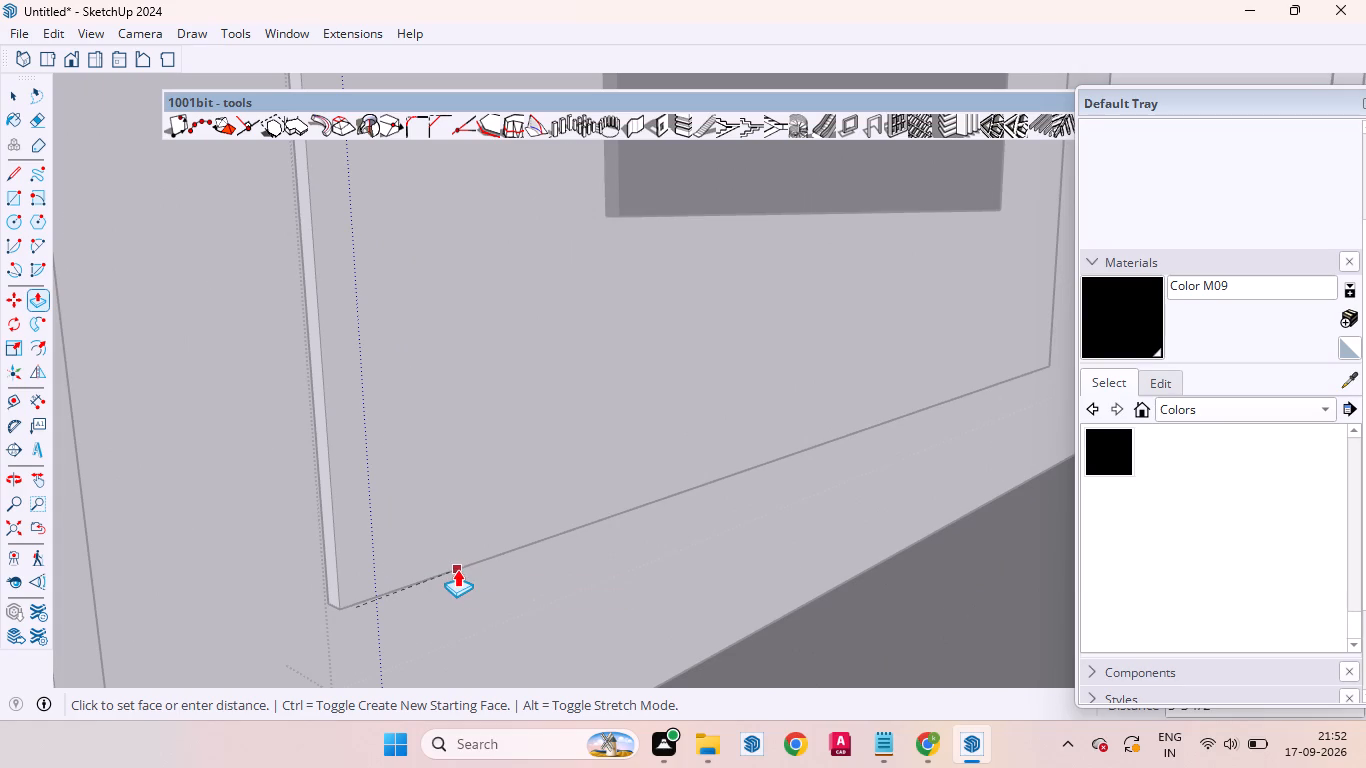
{"action": "left_click", "coordinate": [457, 569]}
{"action": "scroll", "coordinate": [513, 550], "scroll_direction": "down", "scroll_amount": 5}
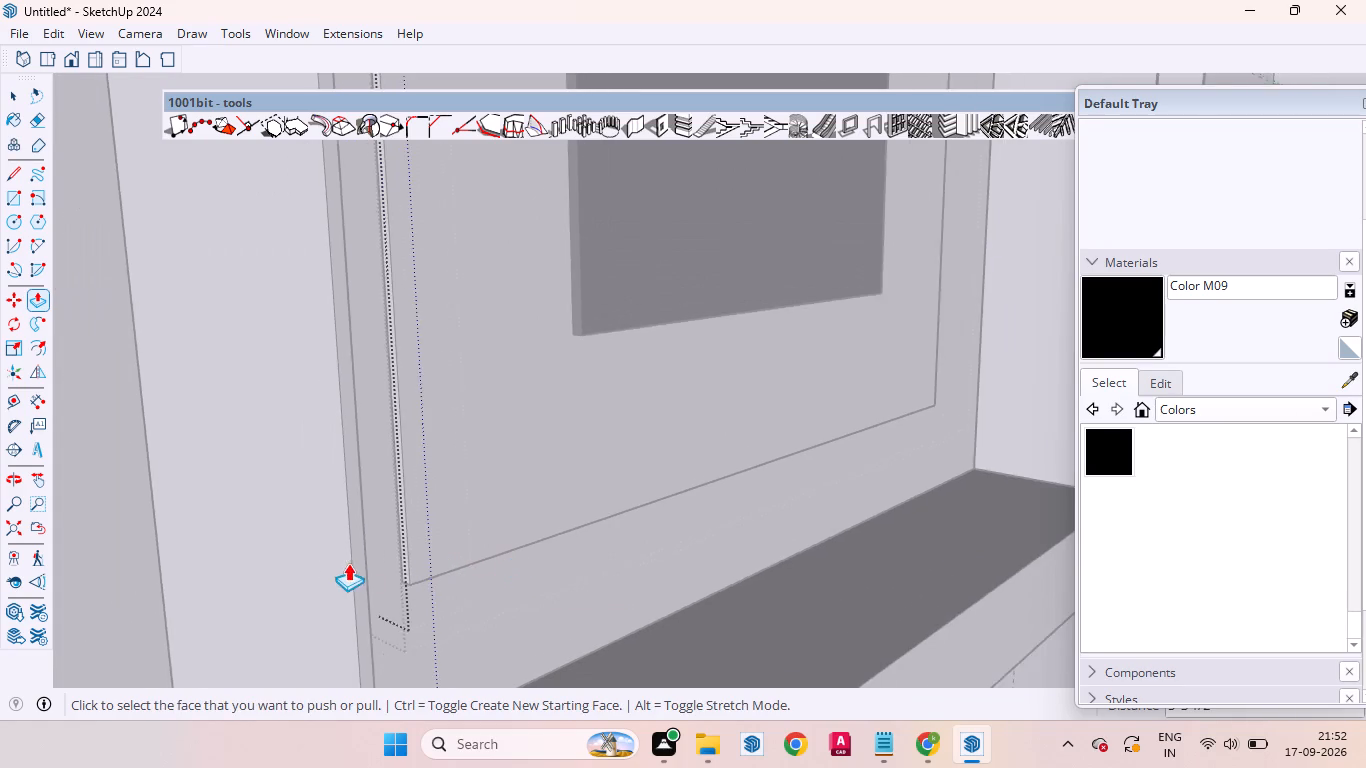
{"action": "scroll", "coordinate": [348, 563], "scroll_direction": "down", "scroll_amount": 4}
{"action": "scroll", "coordinate": [348, 563], "scroll_direction": "up", "scroll_amount": 1}
{"action": "scroll", "coordinate": [348, 563], "scroll_direction": "down", "scroll_amount": 12}
{"action": "scroll", "coordinate": [437, 470], "scroll_direction": "down", "scroll_amount": 8}
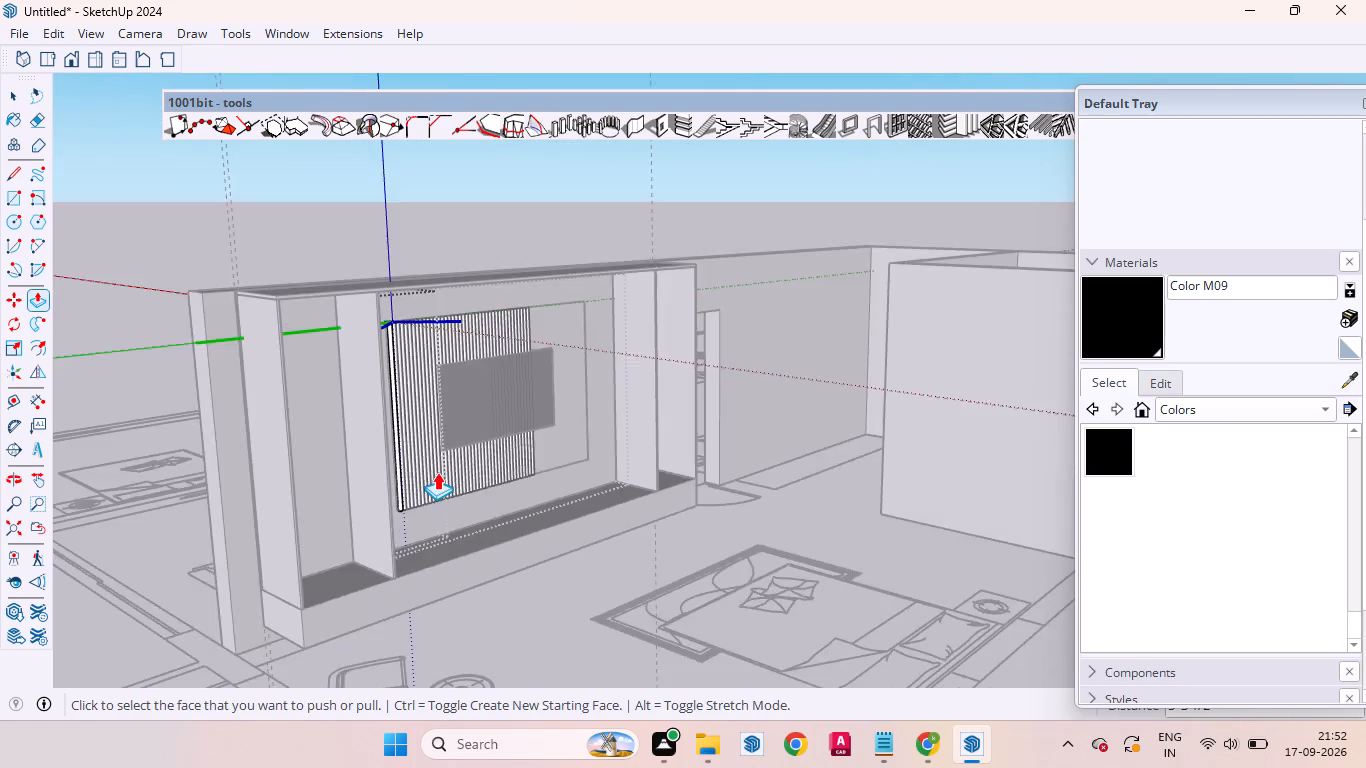
{"action": "scroll", "coordinate": [437, 472], "scroll_direction": "down", "scroll_amount": 3}
{"action": "key", "text": "space"}
{"action": "left_click", "coordinate": [248, 454]}
Copy the last half-round flute of the row from its back top corner to continue the fluting across the panel's bare part.
{"action": "scroll", "coordinate": [520, 451], "scroll_direction": "up", "scroll_amount": 11}
{"action": "middle_click_drag", "start_coordinate": [338, 373], "coordinate": [203, 416]}
{"action": "scroll", "coordinate": [456, 292], "scroll_direction": "up", "scroll_amount": 6}
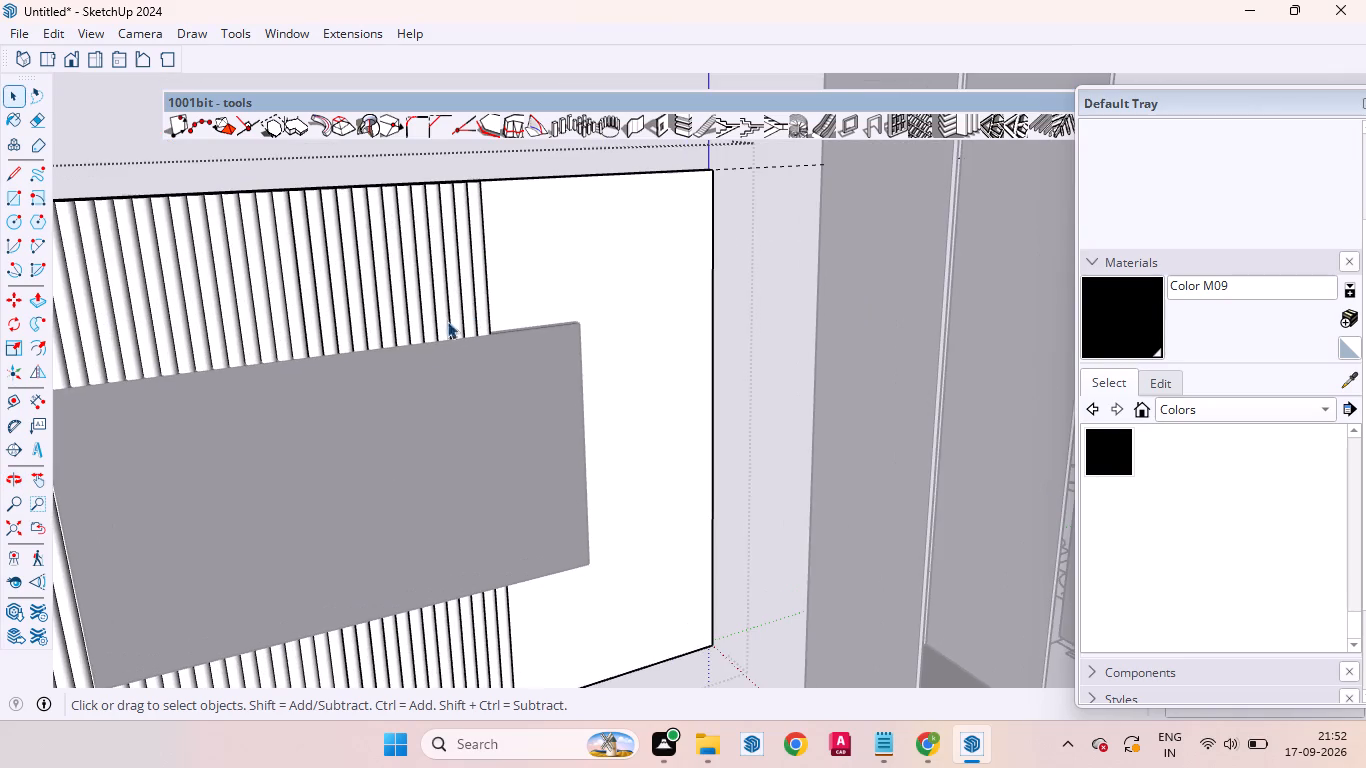
{"action": "scroll", "coordinate": [462, 364], "scroll_direction": "down", "scroll_amount": 4}
{"action": "scroll", "coordinate": [462, 364], "scroll_direction": "up", "scroll_amount": 1}
{"action": "scroll", "coordinate": [507, 287], "scroll_direction": "up", "scroll_amount": 4}
{"action": "middle_click_drag", "start_coordinate": [435, 302], "coordinate": [429, 298]}
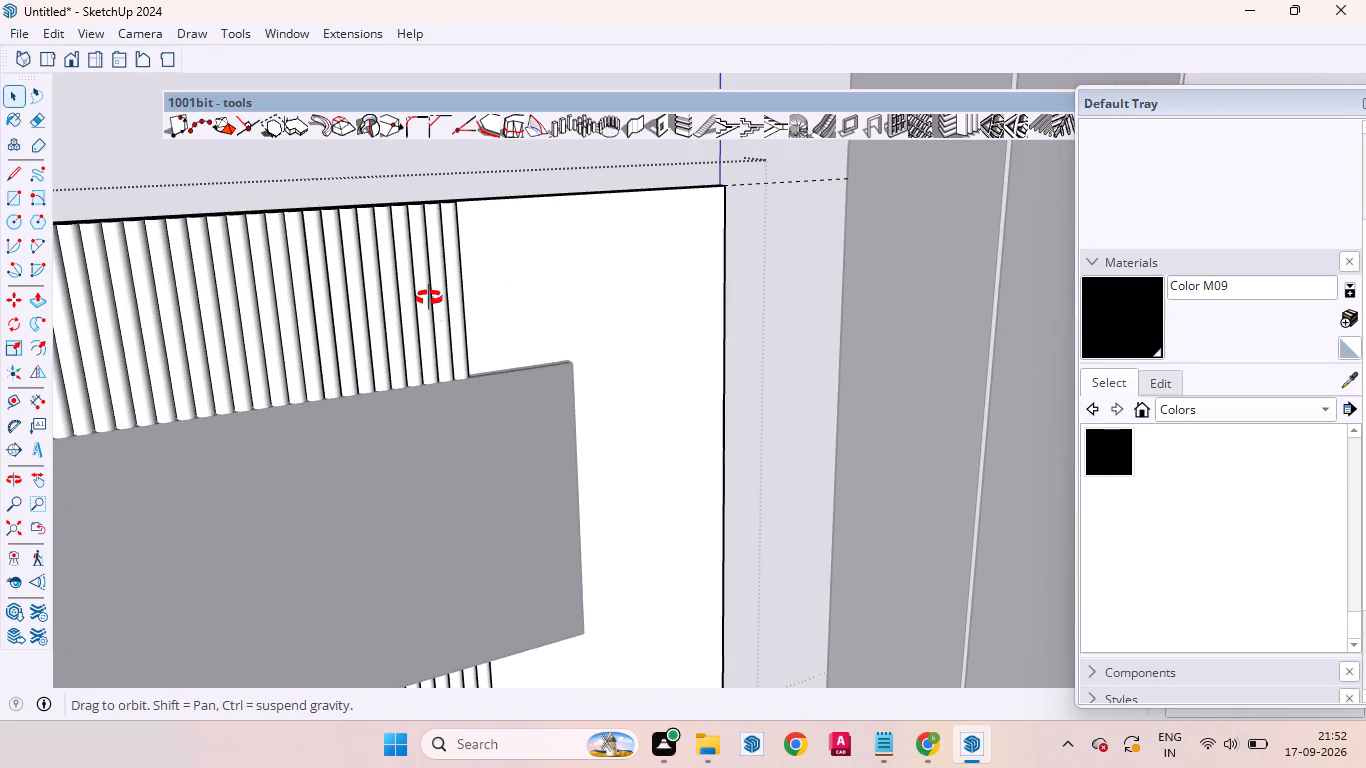
{"action": "middle_click_drag", "start_coordinate": [429, 298], "coordinate": [424, 510]}
{"action": "scroll", "coordinate": [426, 514], "scroll_direction": "up", "scroll_amount": 6}
{"action": "middle_click_drag", "start_coordinate": [504, 486], "coordinate": [492, 424]}
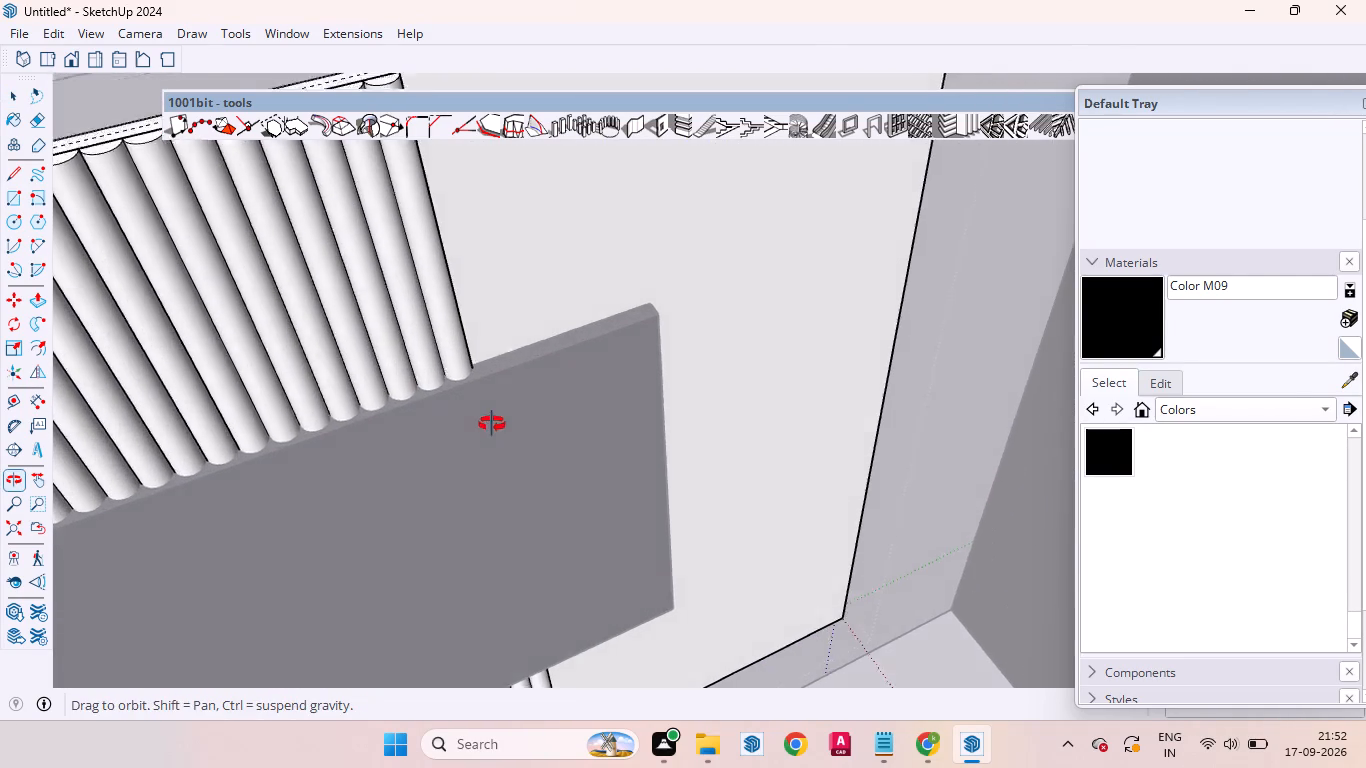
{"action": "middle_click_drag", "start_coordinate": [492, 424], "coordinate": [487, 362]}
{"action": "scroll", "coordinate": [503, 354], "scroll_direction": "down", "scroll_amount": 10}
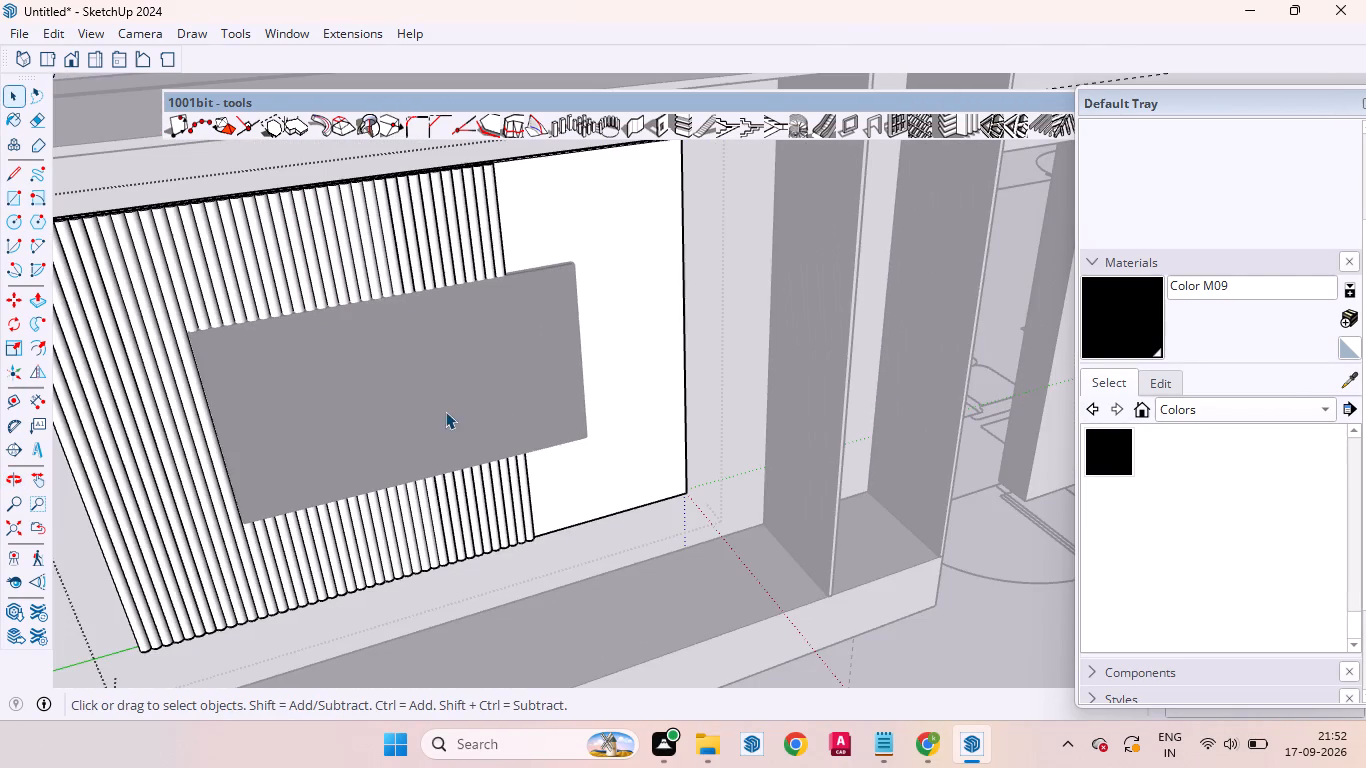
{"action": "scroll", "coordinate": [449, 402], "scroll_direction": "down", "scroll_amount": 6}
{"action": "scroll", "coordinate": [485, 295], "scroll_direction": "up", "scroll_amount": 15}
{"action": "scroll", "coordinate": [518, 267], "scroll_direction": "down", "scroll_amount": 1}
{"action": "scroll", "coordinate": [518, 267], "scroll_direction": "up", "scroll_amount": 5}
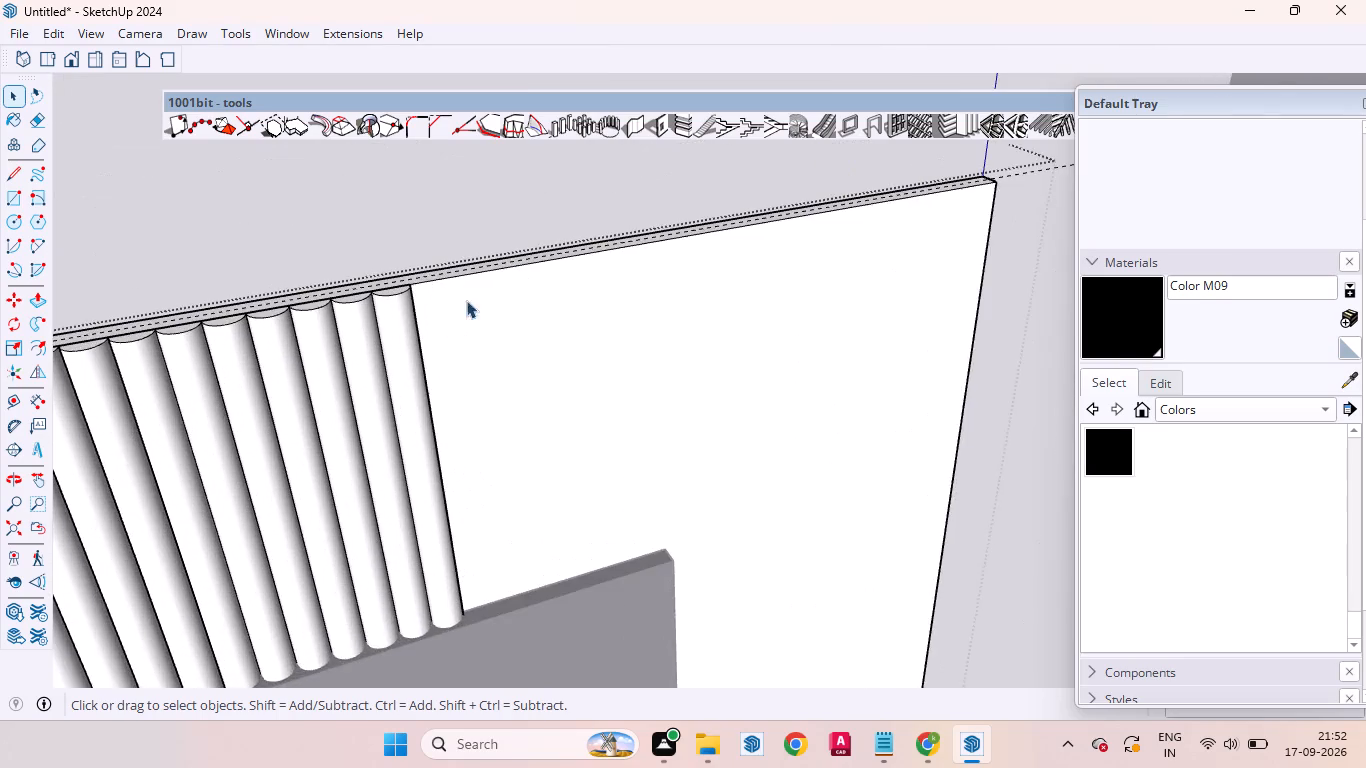
{"action": "scroll", "coordinate": [371, 319], "scroll_direction": "up", "scroll_amount": 13}
{"action": "left_click", "coordinate": [402, 288]}
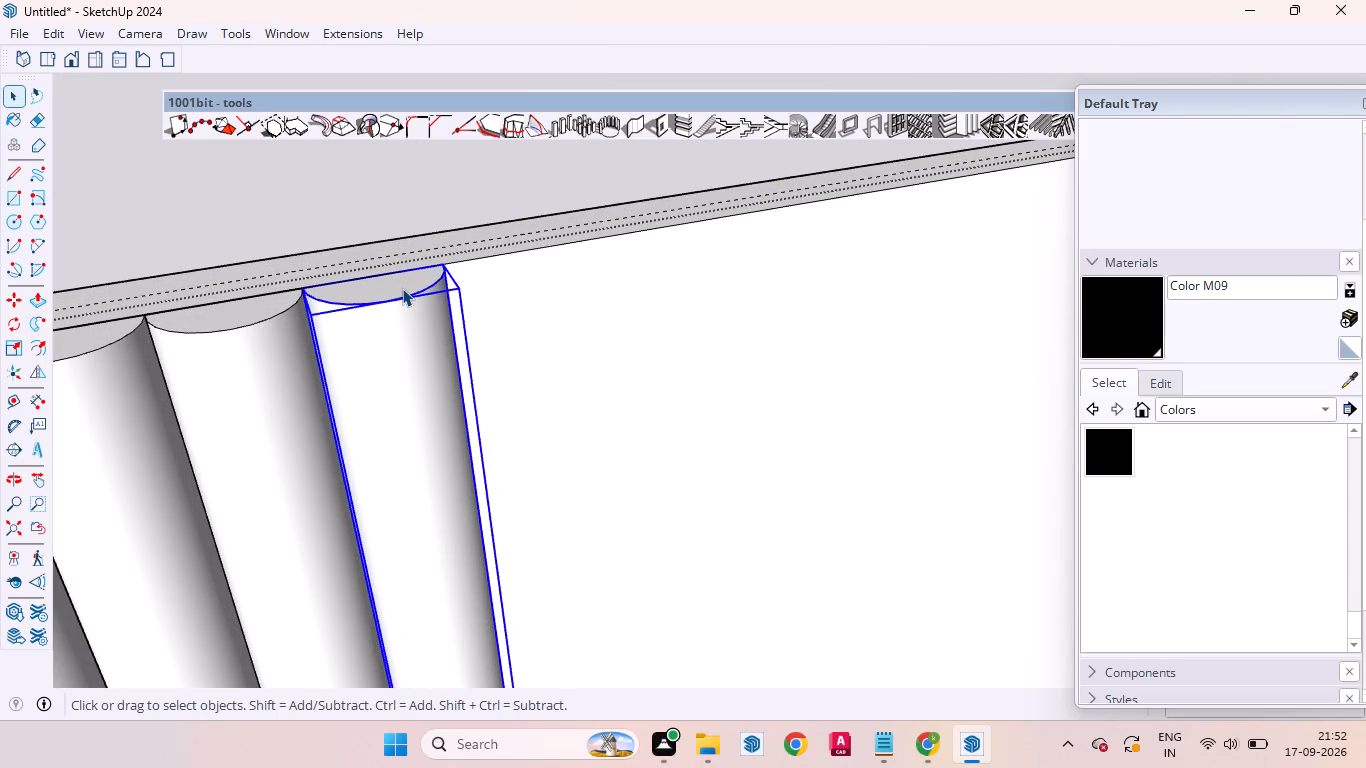
{"action": "key", "text": "m"}
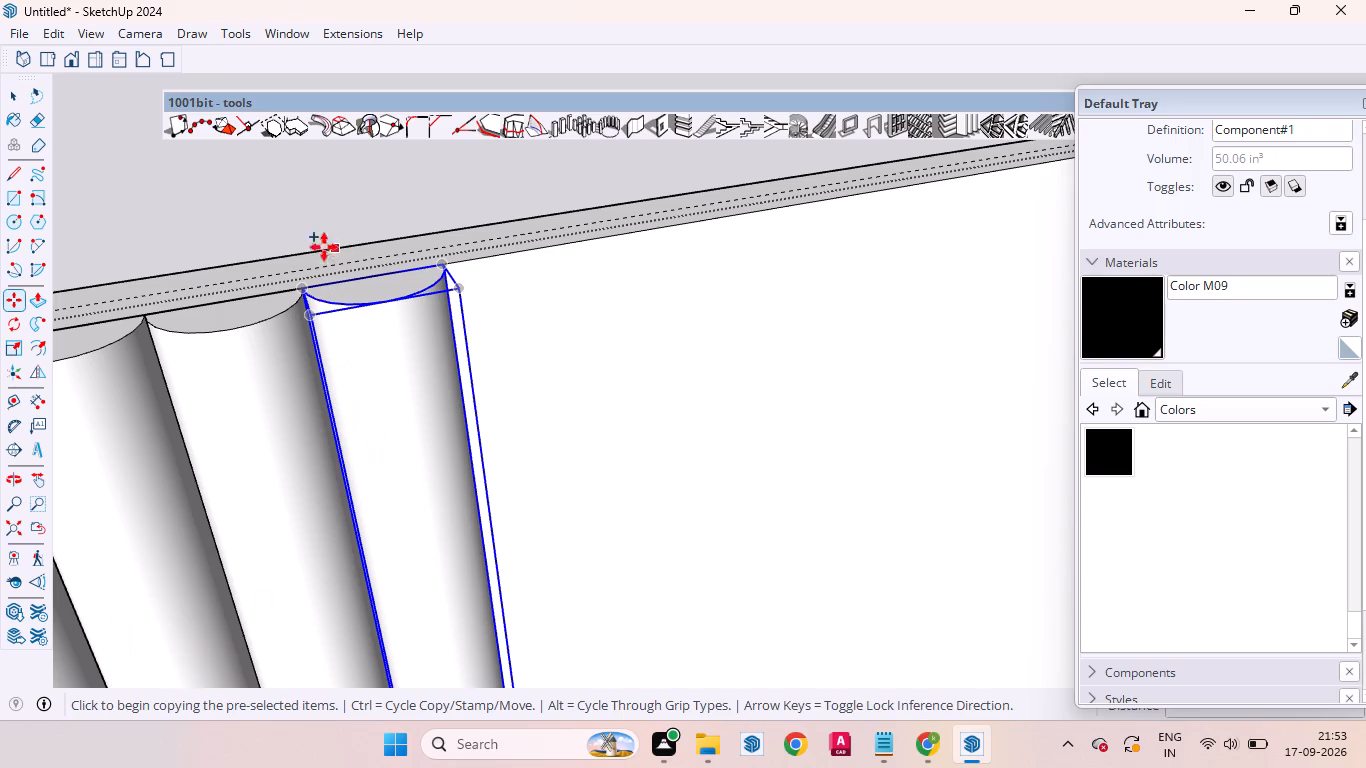
{"action": "scroll", "coordinate": [317, 289], "scroll_direction": "up", "scroll_amount": 5}
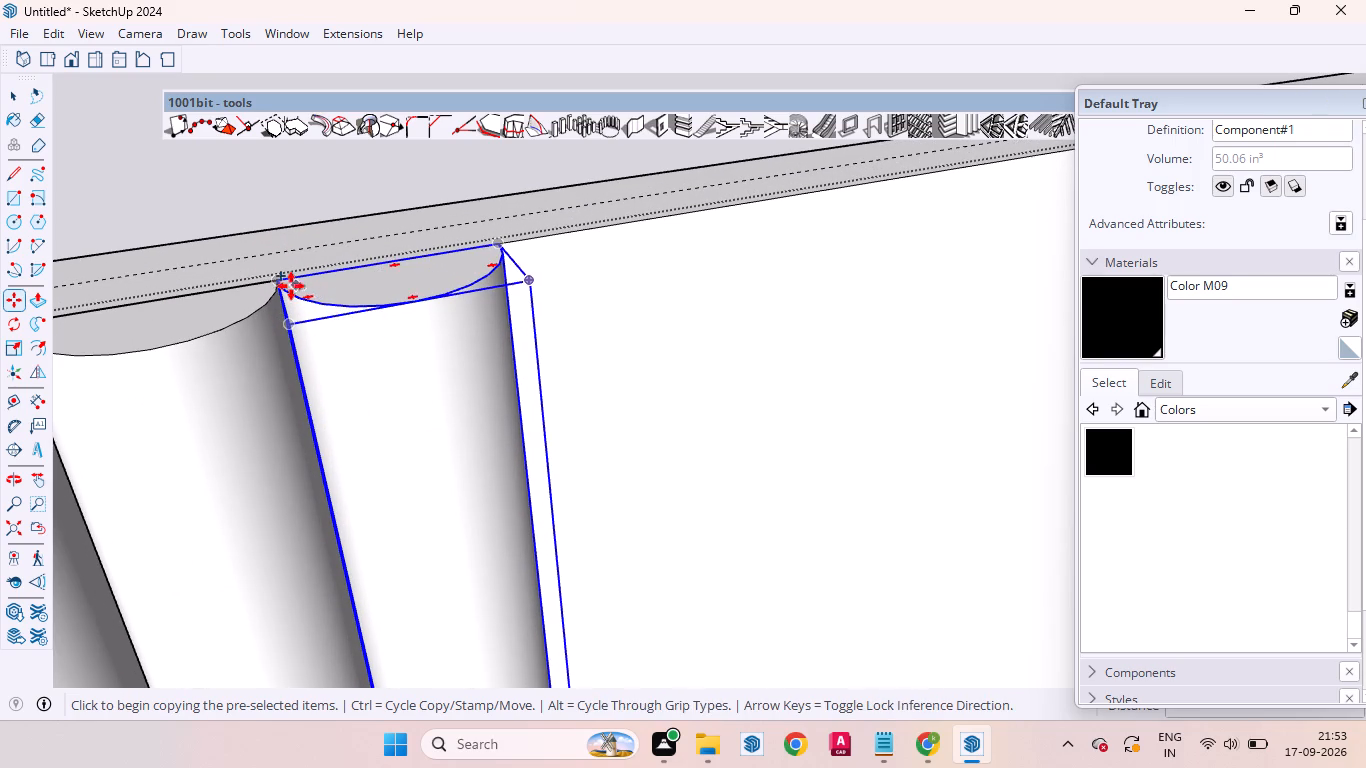
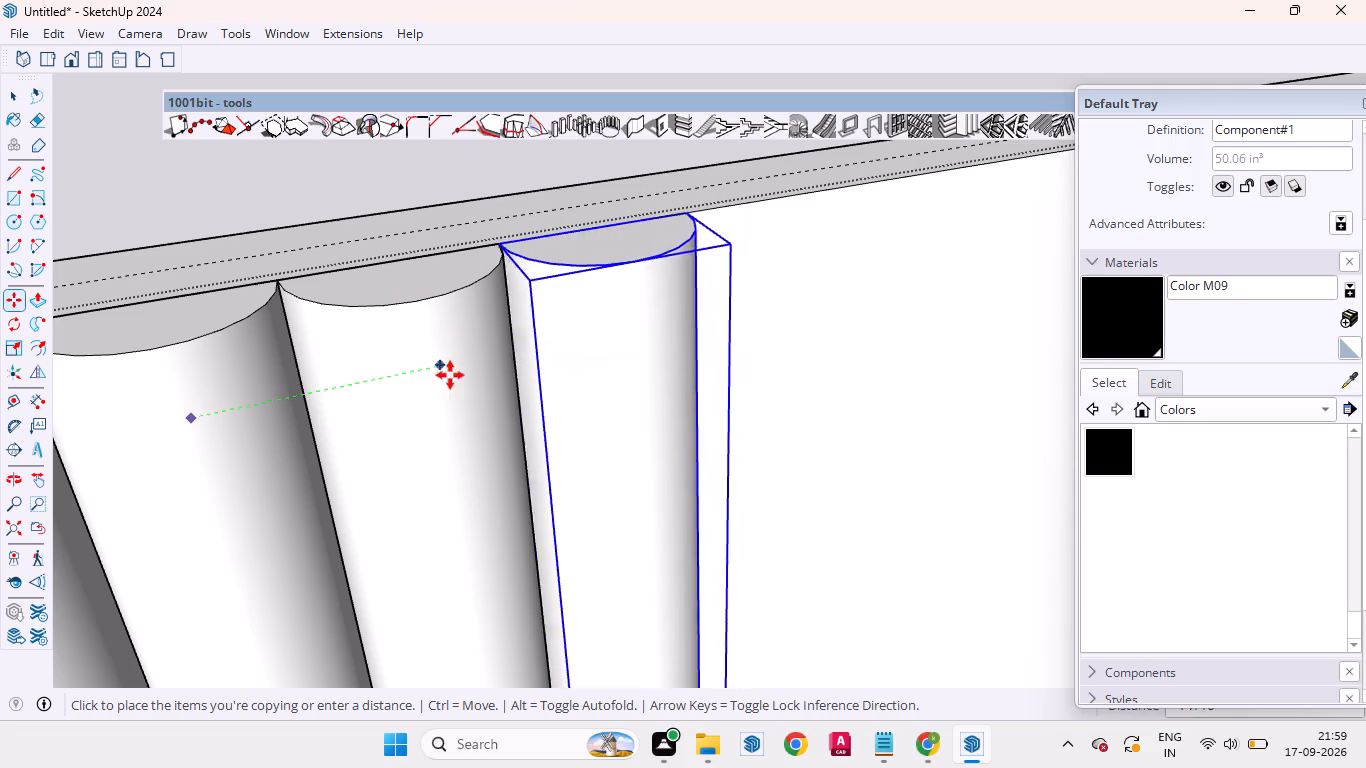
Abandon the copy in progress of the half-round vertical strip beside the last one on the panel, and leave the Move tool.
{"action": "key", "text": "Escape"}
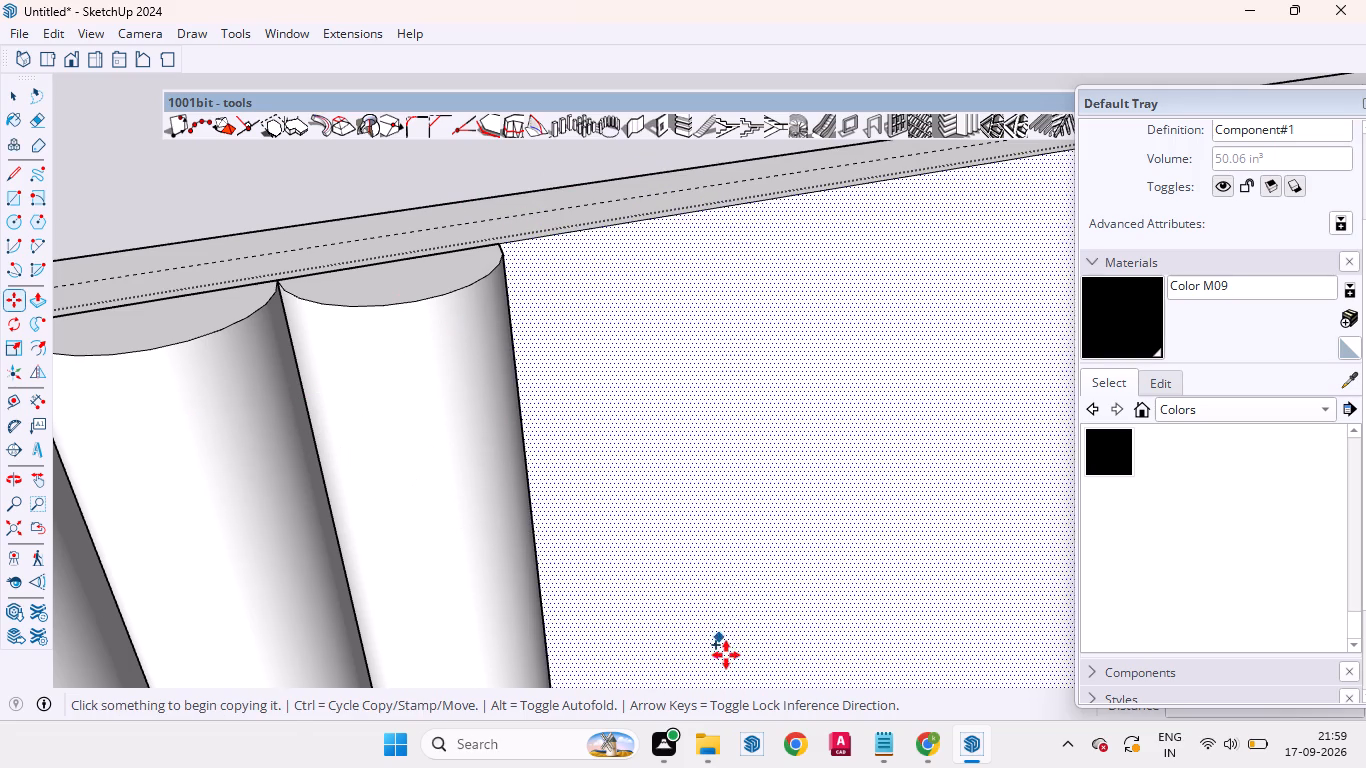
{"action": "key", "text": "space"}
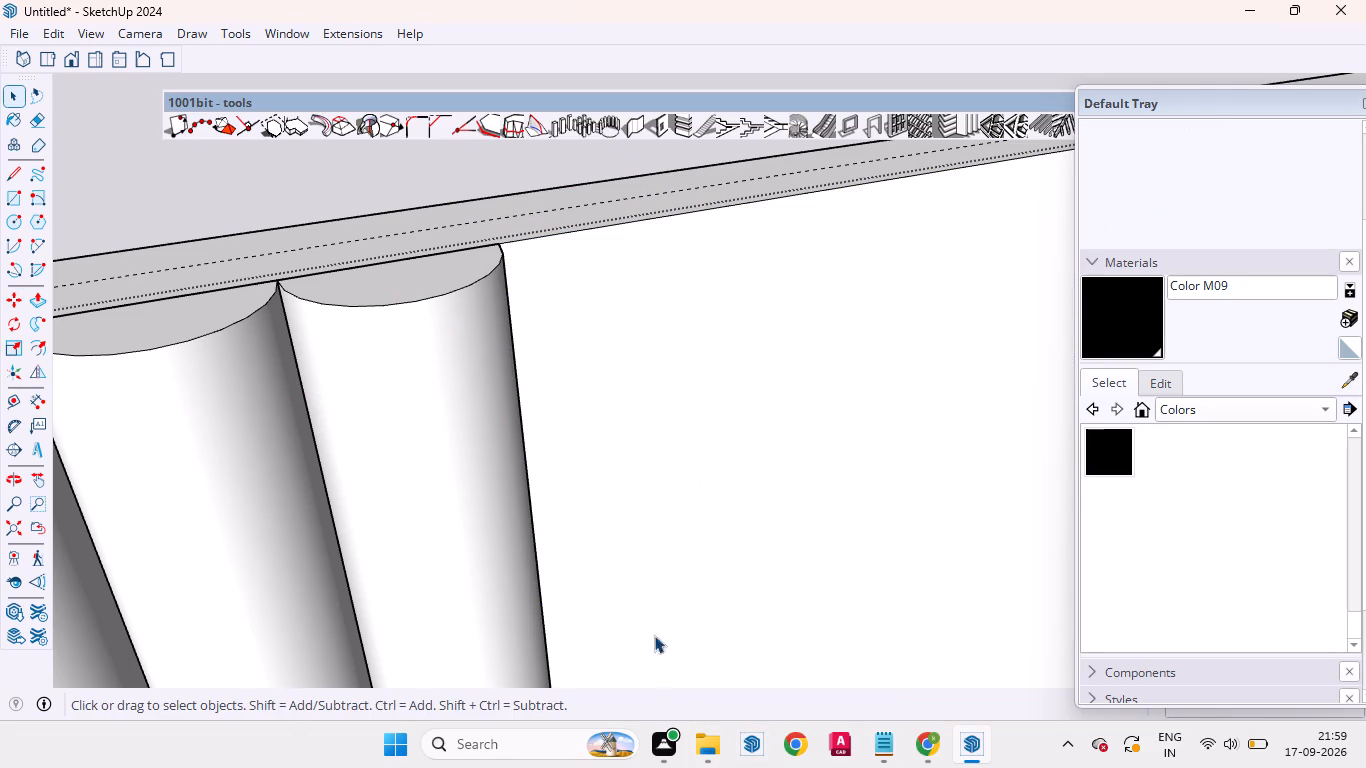
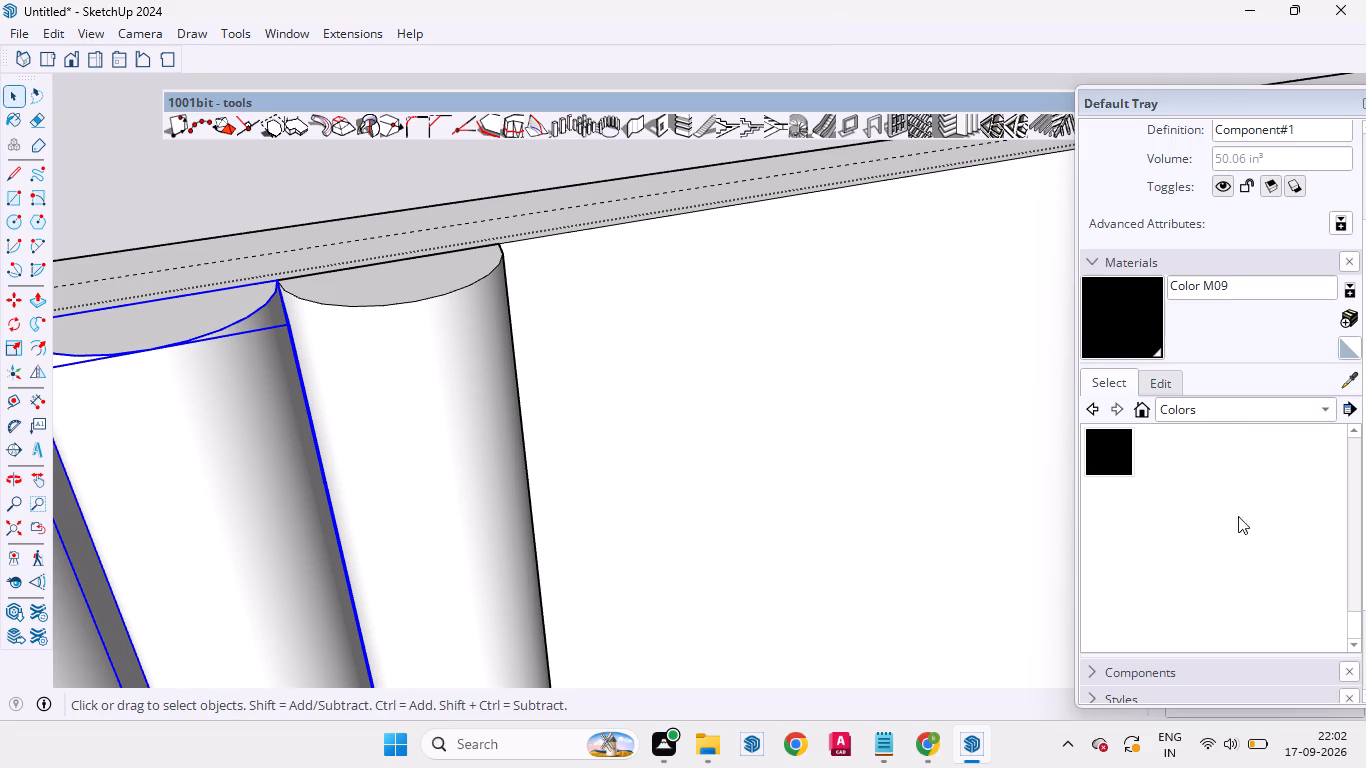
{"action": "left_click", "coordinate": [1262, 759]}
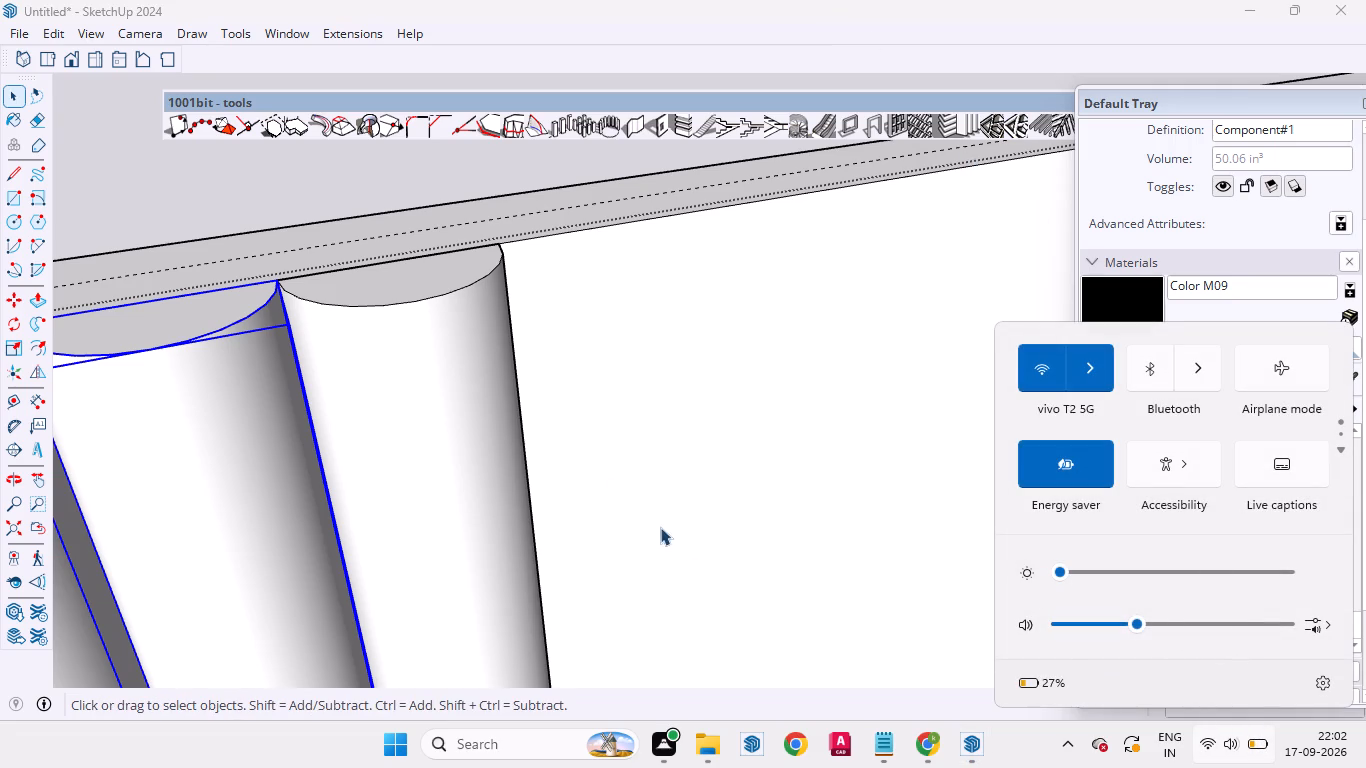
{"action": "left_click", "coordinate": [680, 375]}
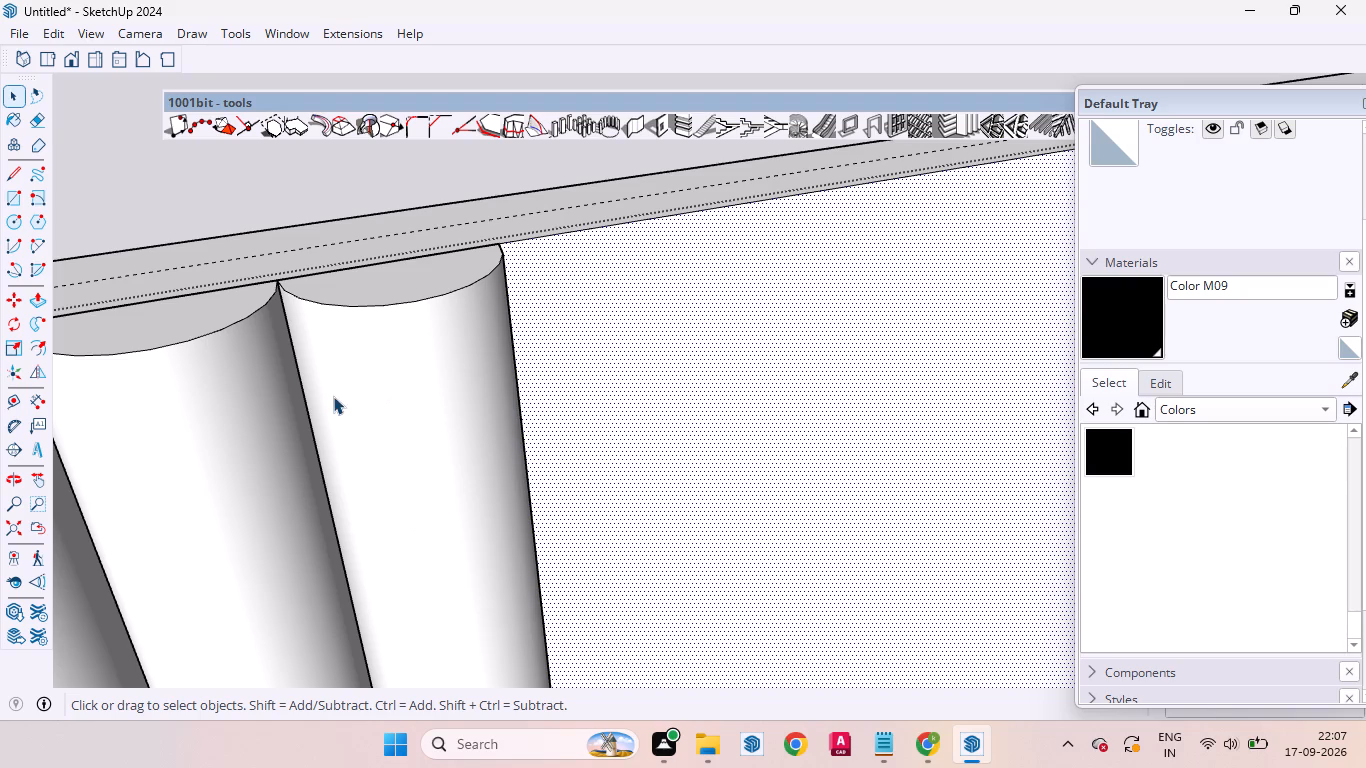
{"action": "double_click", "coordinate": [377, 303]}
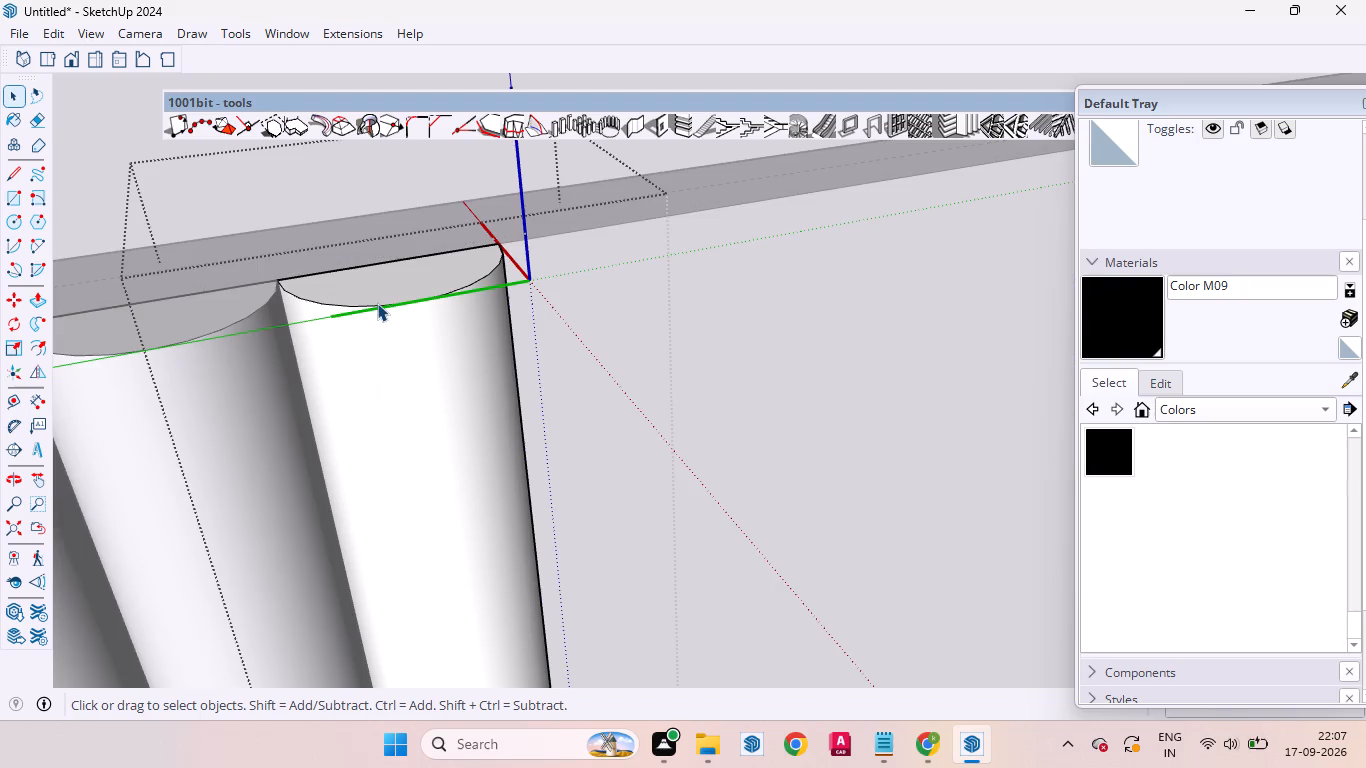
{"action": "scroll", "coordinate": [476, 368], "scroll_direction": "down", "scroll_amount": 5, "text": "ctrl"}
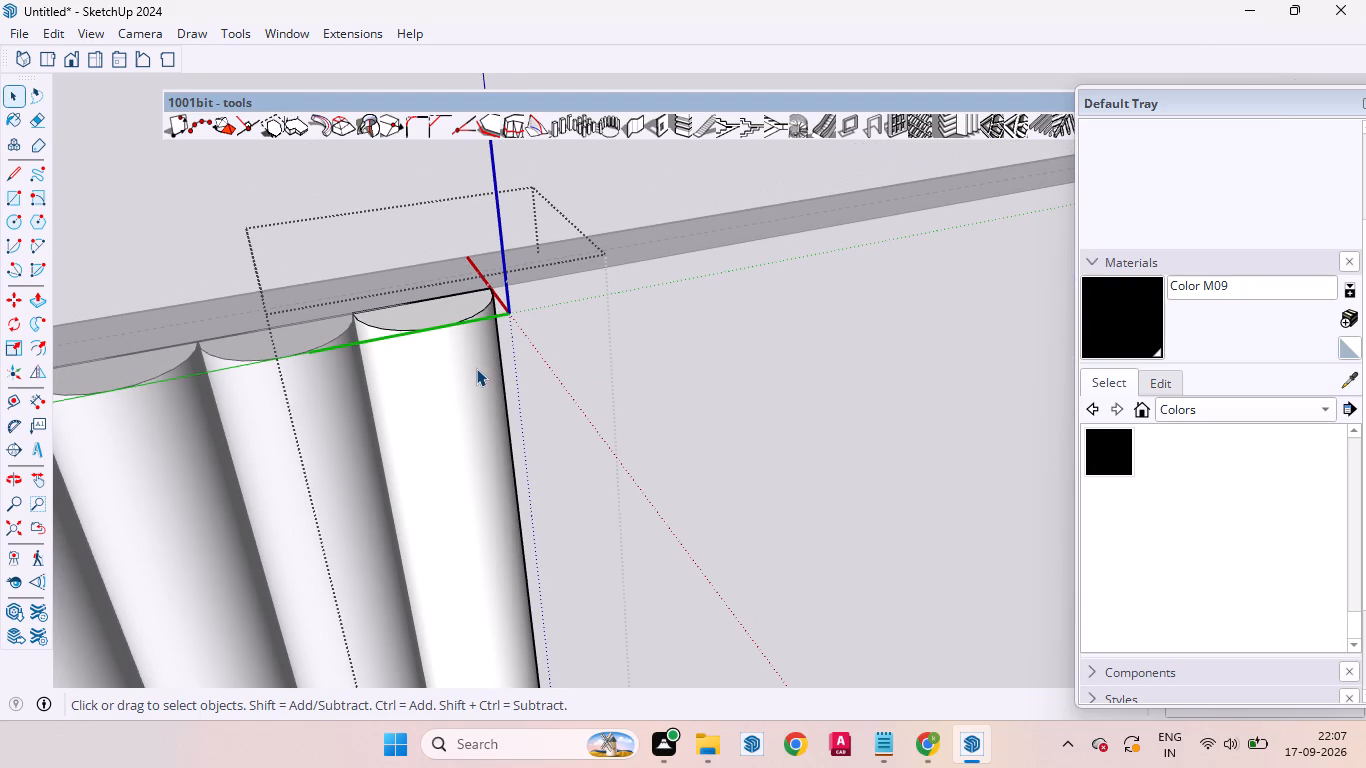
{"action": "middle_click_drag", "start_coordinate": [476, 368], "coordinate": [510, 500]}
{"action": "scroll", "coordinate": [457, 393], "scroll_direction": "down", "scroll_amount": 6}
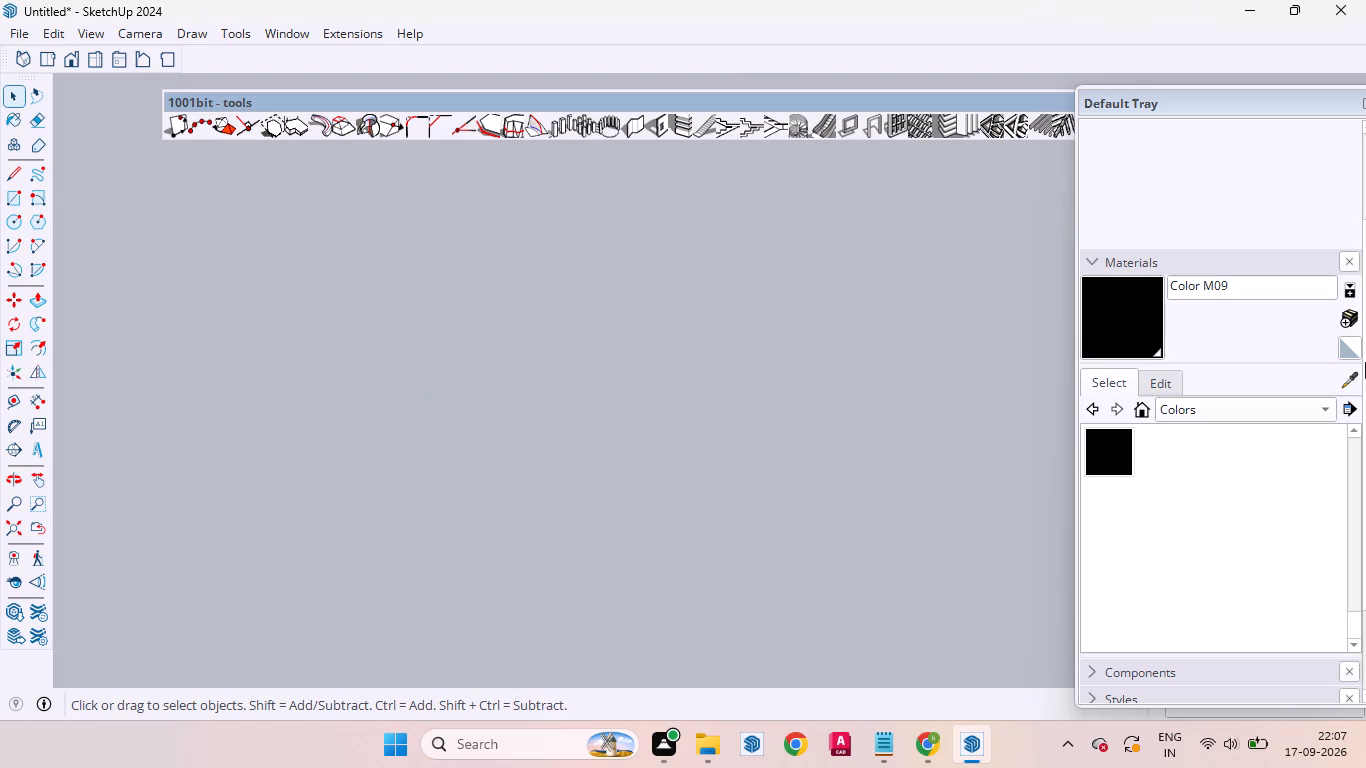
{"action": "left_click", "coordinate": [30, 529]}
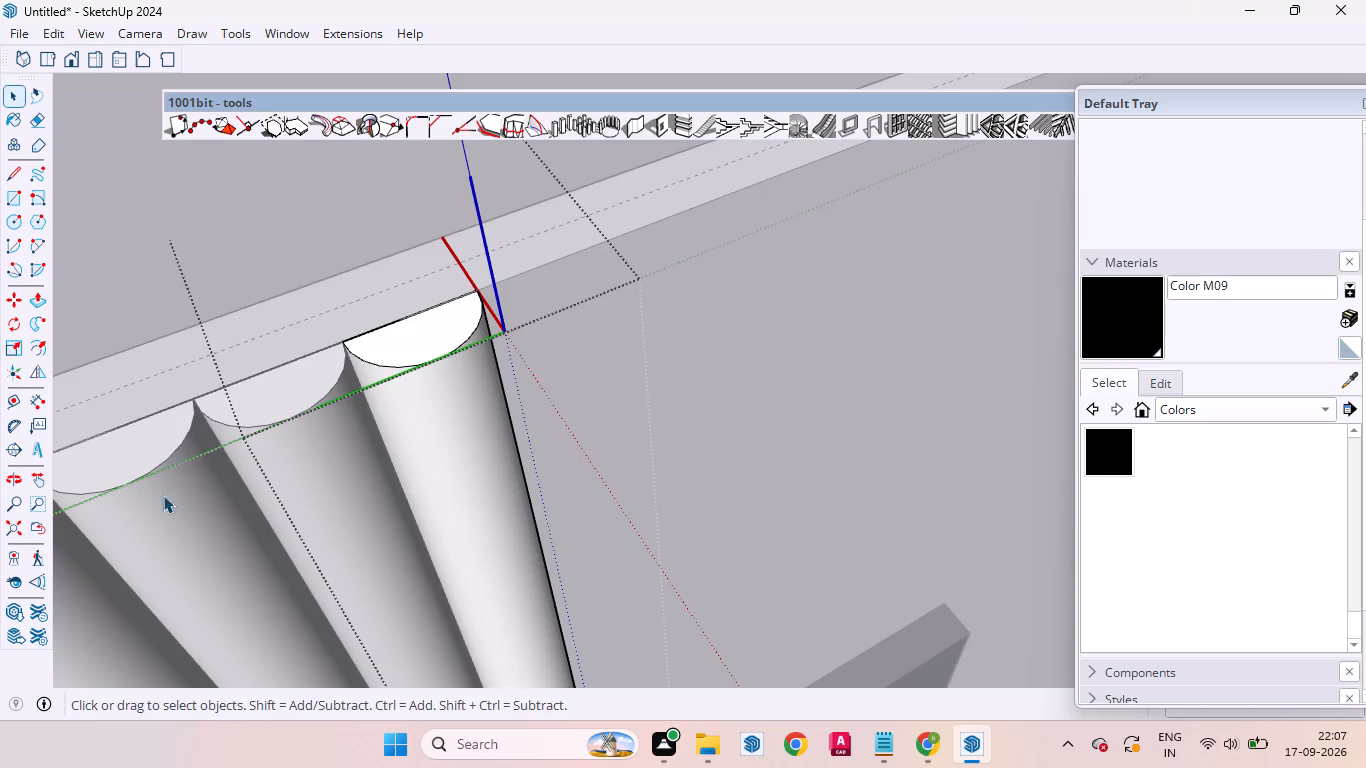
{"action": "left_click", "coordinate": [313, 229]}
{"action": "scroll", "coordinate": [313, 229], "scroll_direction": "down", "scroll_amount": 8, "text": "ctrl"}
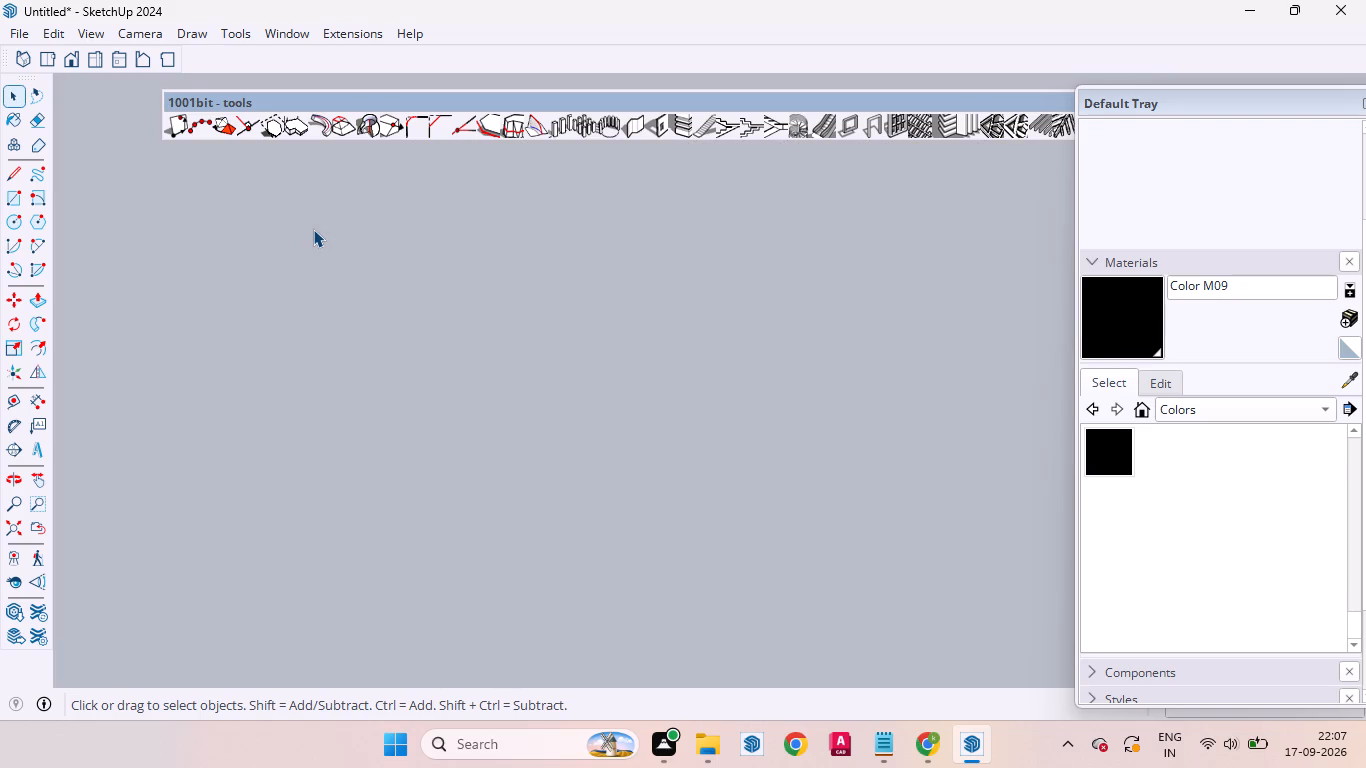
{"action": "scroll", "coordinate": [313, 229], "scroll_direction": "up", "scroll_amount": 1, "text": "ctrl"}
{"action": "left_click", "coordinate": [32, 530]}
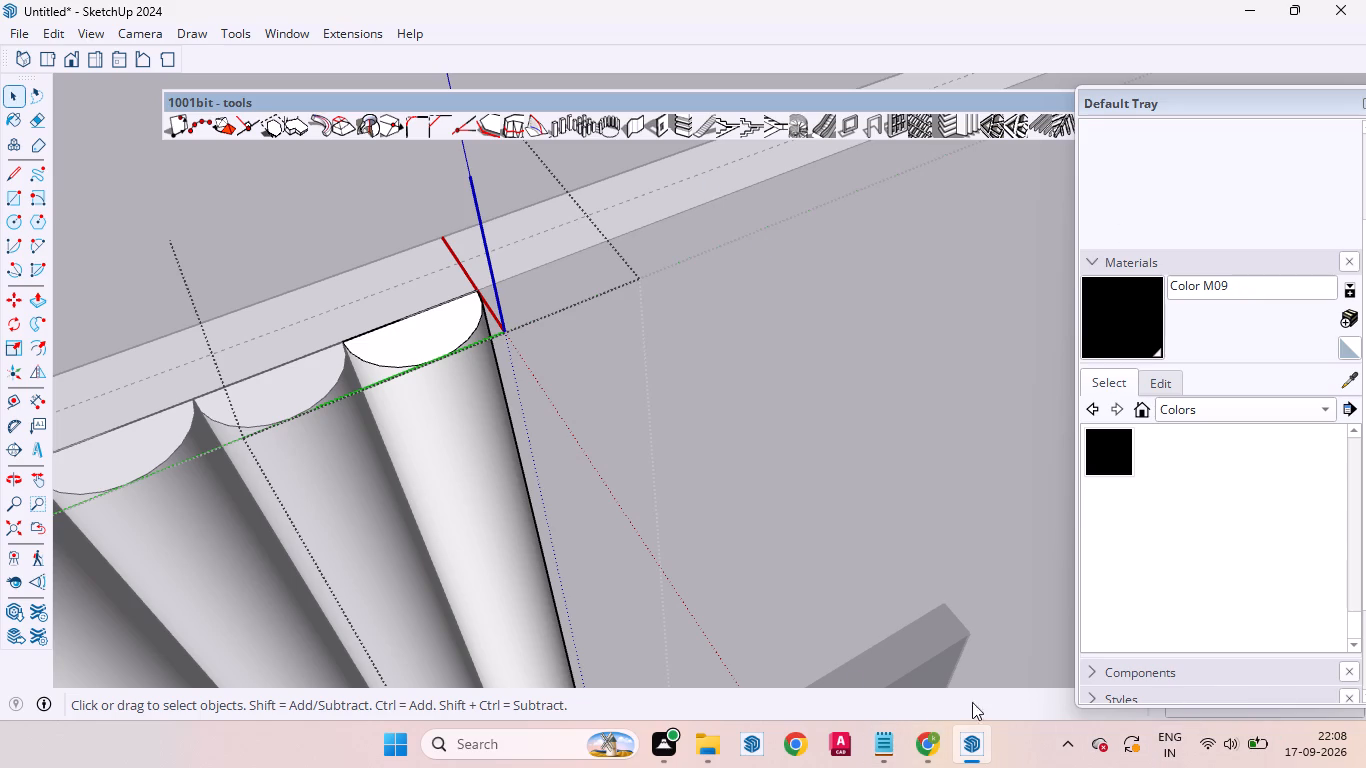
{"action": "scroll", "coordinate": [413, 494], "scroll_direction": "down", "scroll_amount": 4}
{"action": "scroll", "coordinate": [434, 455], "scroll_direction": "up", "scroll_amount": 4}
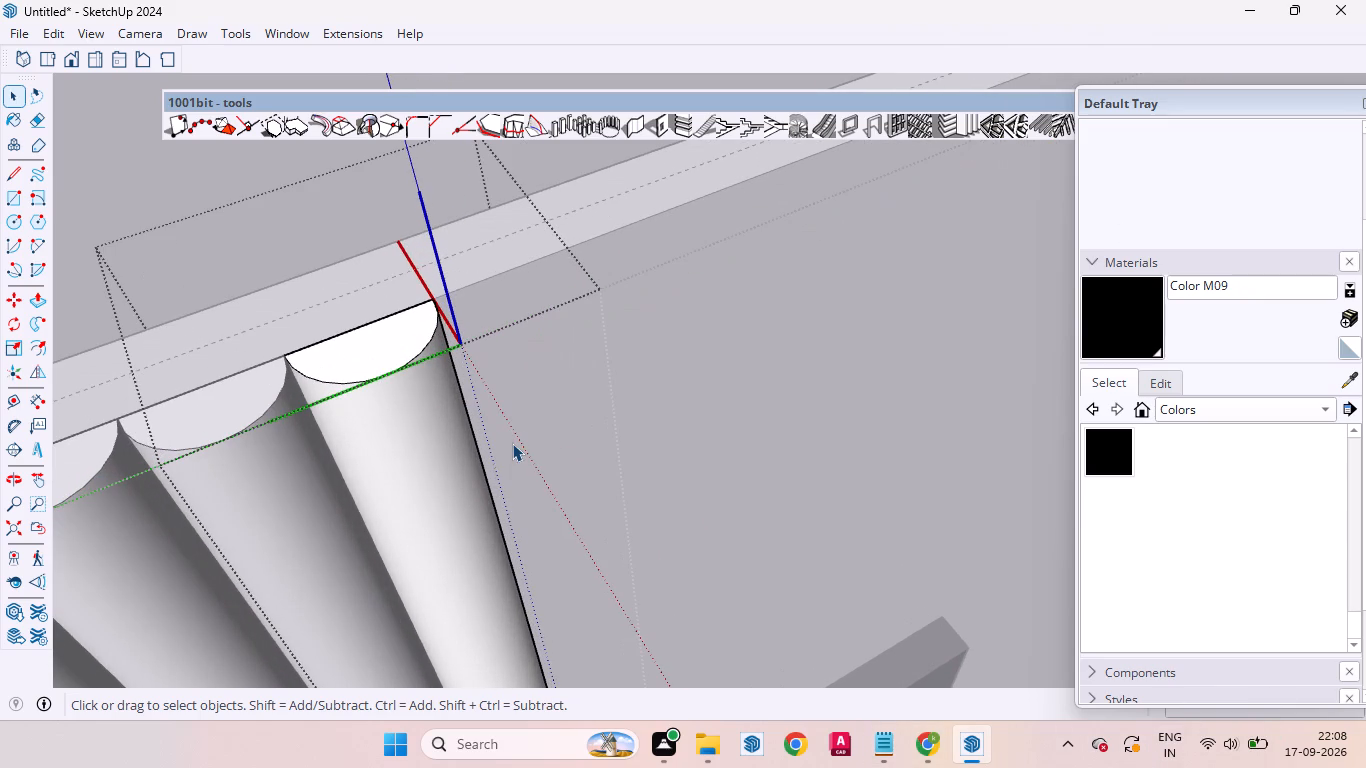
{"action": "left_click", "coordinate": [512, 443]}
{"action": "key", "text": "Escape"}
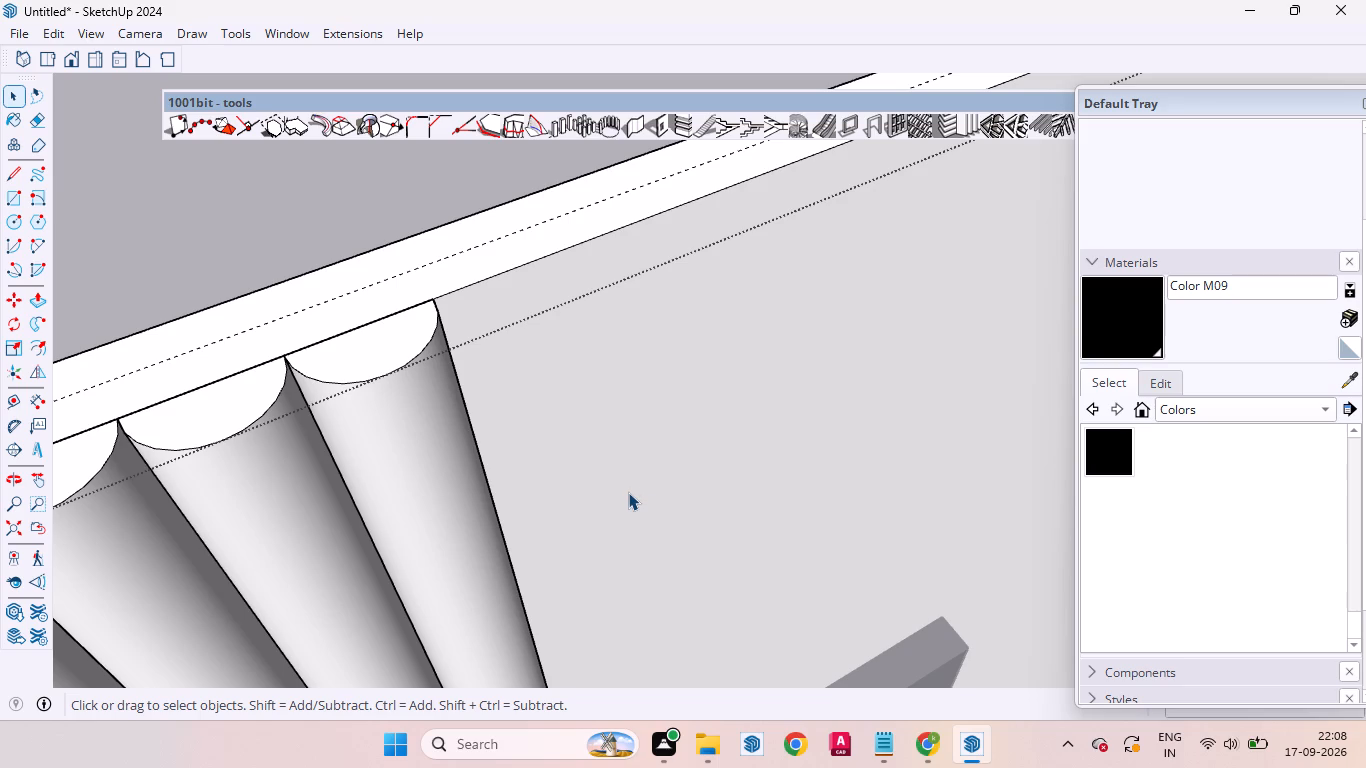
Recover the lost view by fitting the entire model on screen.
{"action": "scroll", "coordinate": [85, 507], "scroll_direction": "up", "scroll_amount": 1}
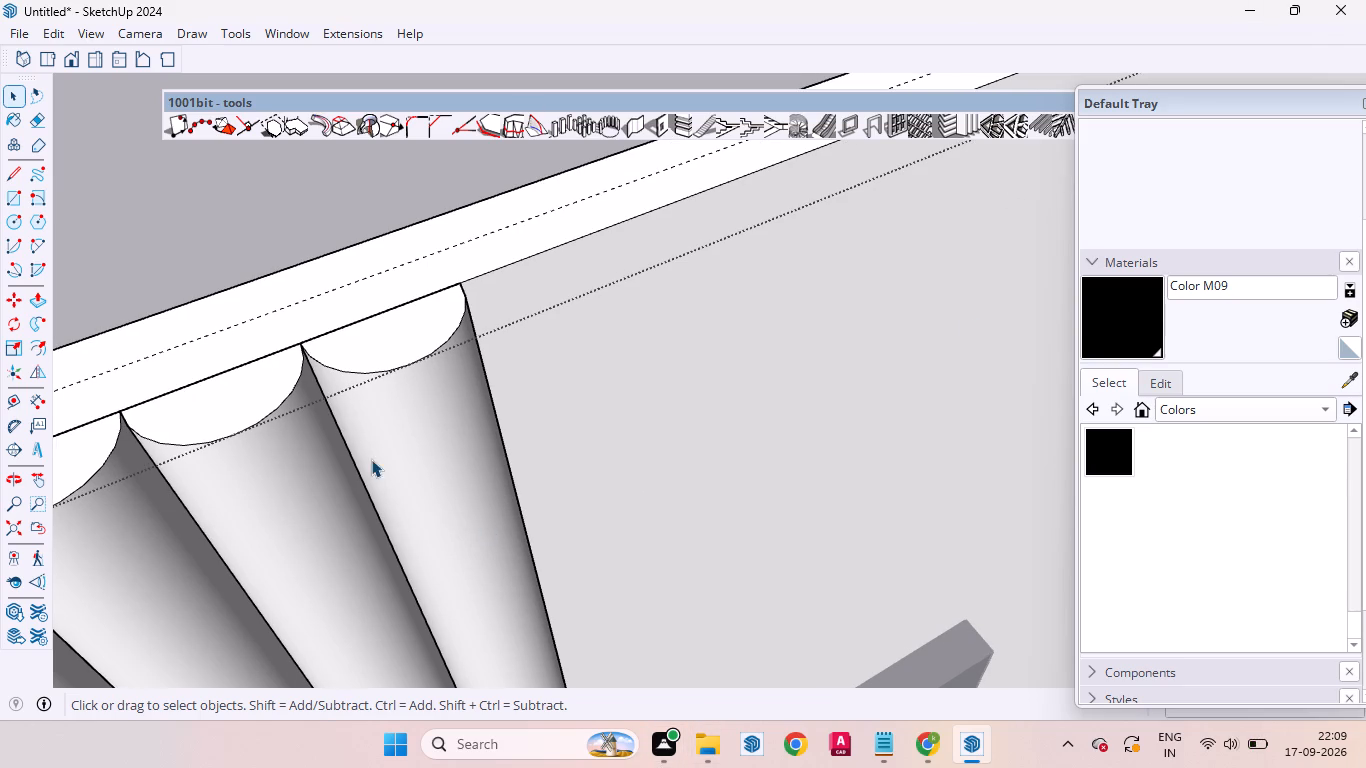
{"action": "scroll", "coordinate": [663, 463], "scroll_direction": "down", "scroll_amount": 3}
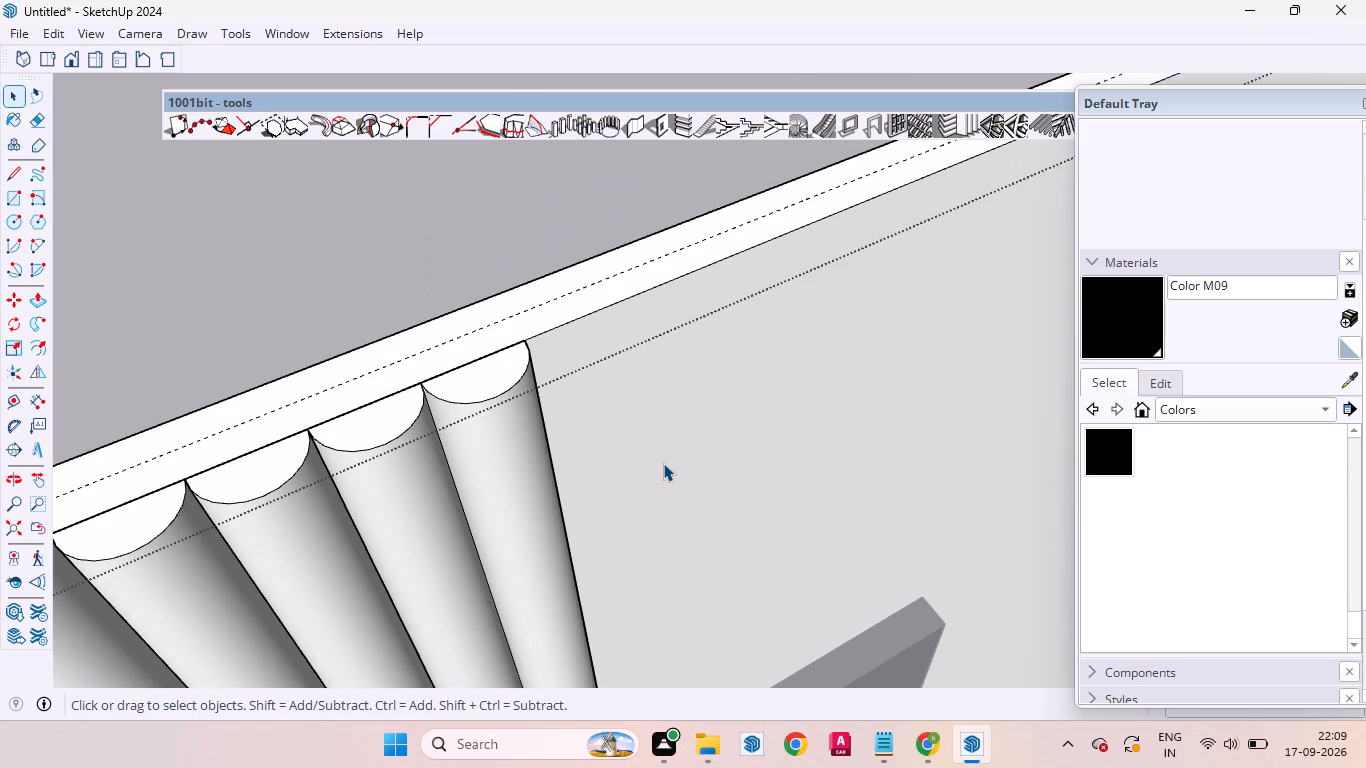
{"action": "scroll", "coordinate": [600, 375], "scroll_direction": "down", "scroll_amount": 6}
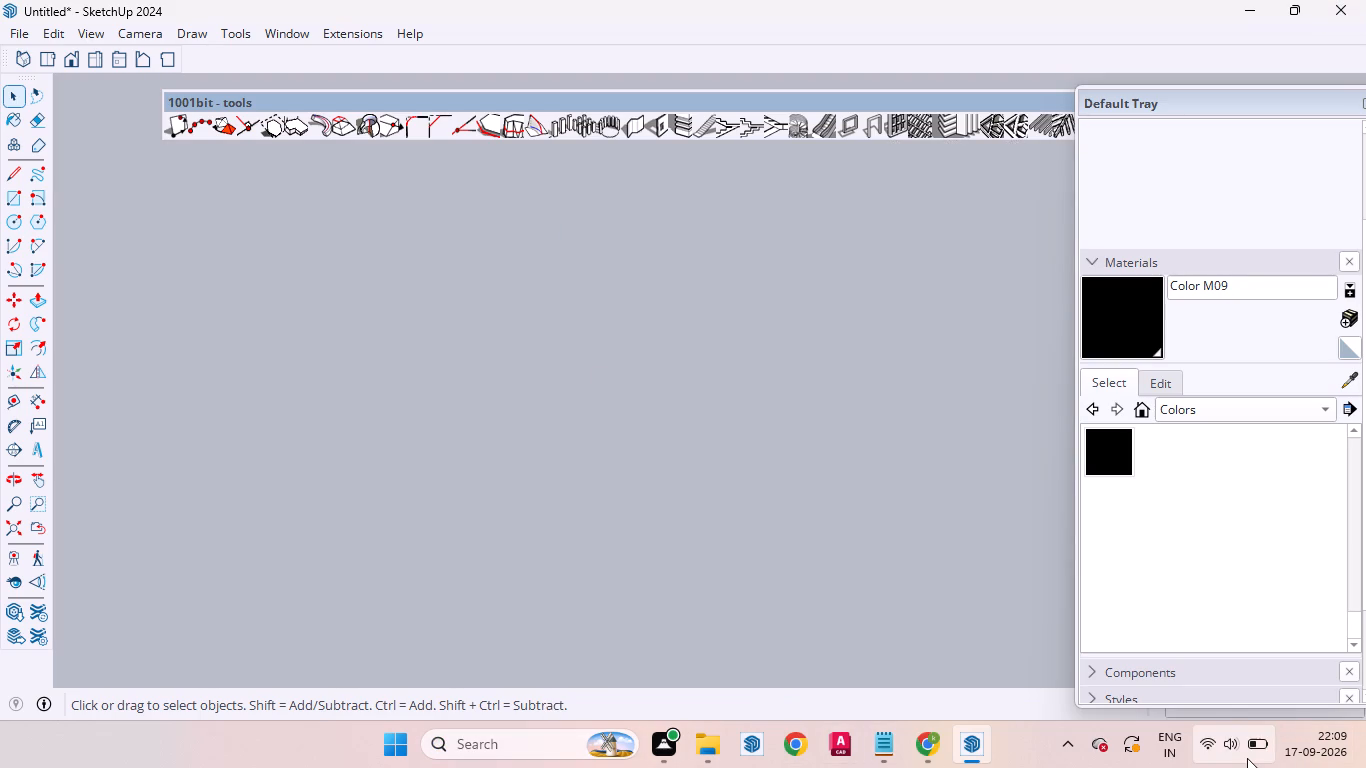
{"action": "scroll", "coordinate": [1123, 681], "scroll_direction": "down", "scroll_amount": 6}
{"action": "scroll", "coordinate": [546, 738], "scroll_direction": "up", "scroll_amount": 5}
{"action": "scroll", "coordinate": [629, 690], "scroll_direction": "down", "scroll_amount": 5}
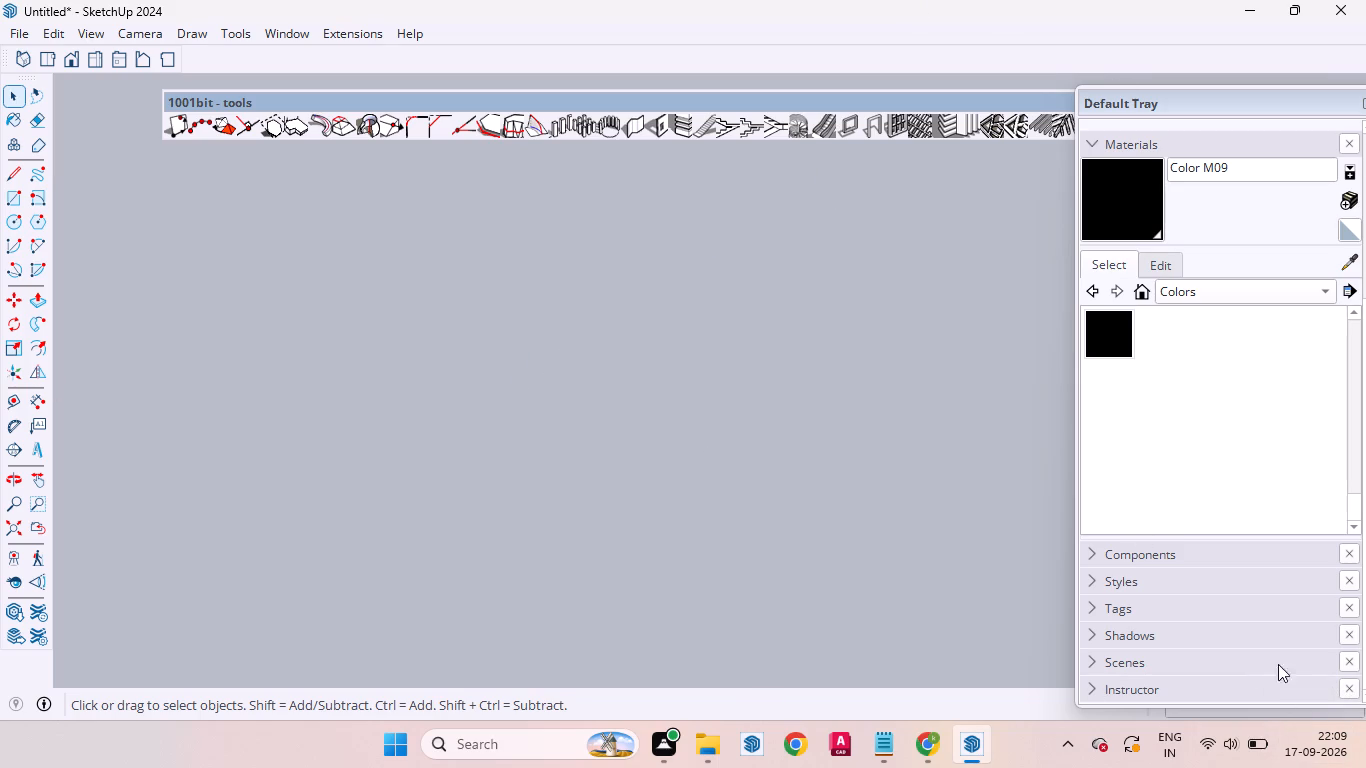
{"action": "middle_click_drag", "start_coordinate": [695, 429], "coordinate": [717, 474]}
{"action": "left_click", "coordinate": [39, 535]}
{"action": "left_click", "coordinate": [13, 534]}
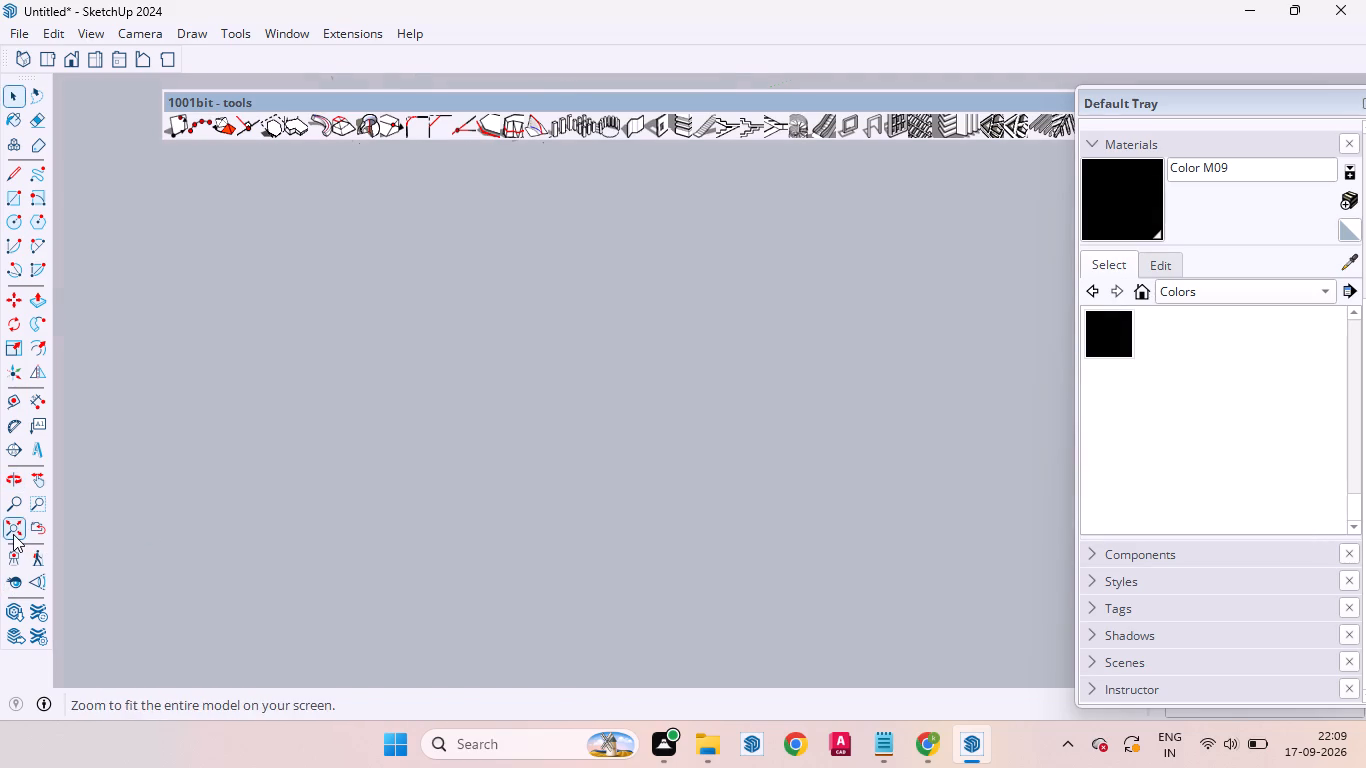
{"action": "left_click", "coordinate": [553, 387]}
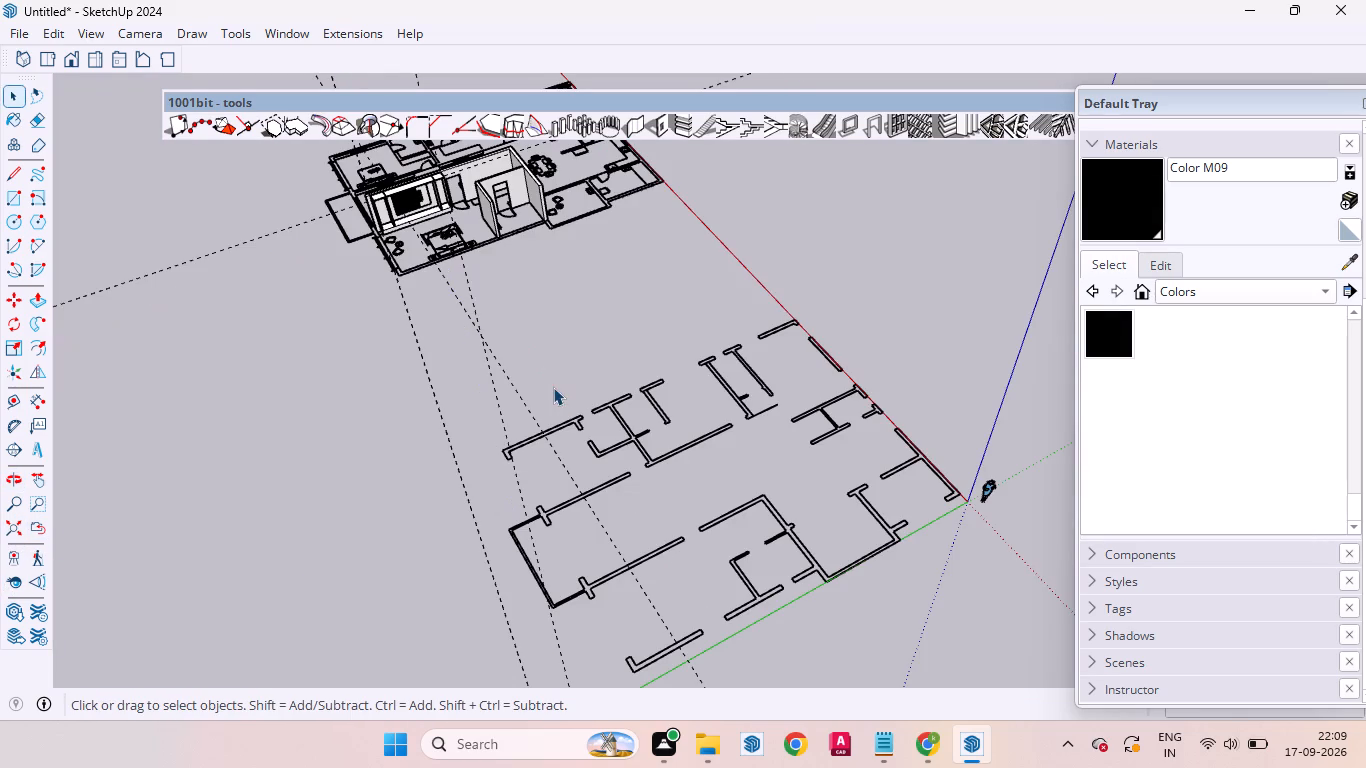
Move the black TV panel outward from the wall by its upper corner so it sits in front of the half-round strips.
{"action": "key", "text": "space"}
{"action": "scroll", "coordinate": [482, 321], "scroll_direction": "down", "scroll_amount": 5}
{"action": "scroll", "coordinate": [423, 238], "scroll_direction": "up", "scroll_amount": 6}
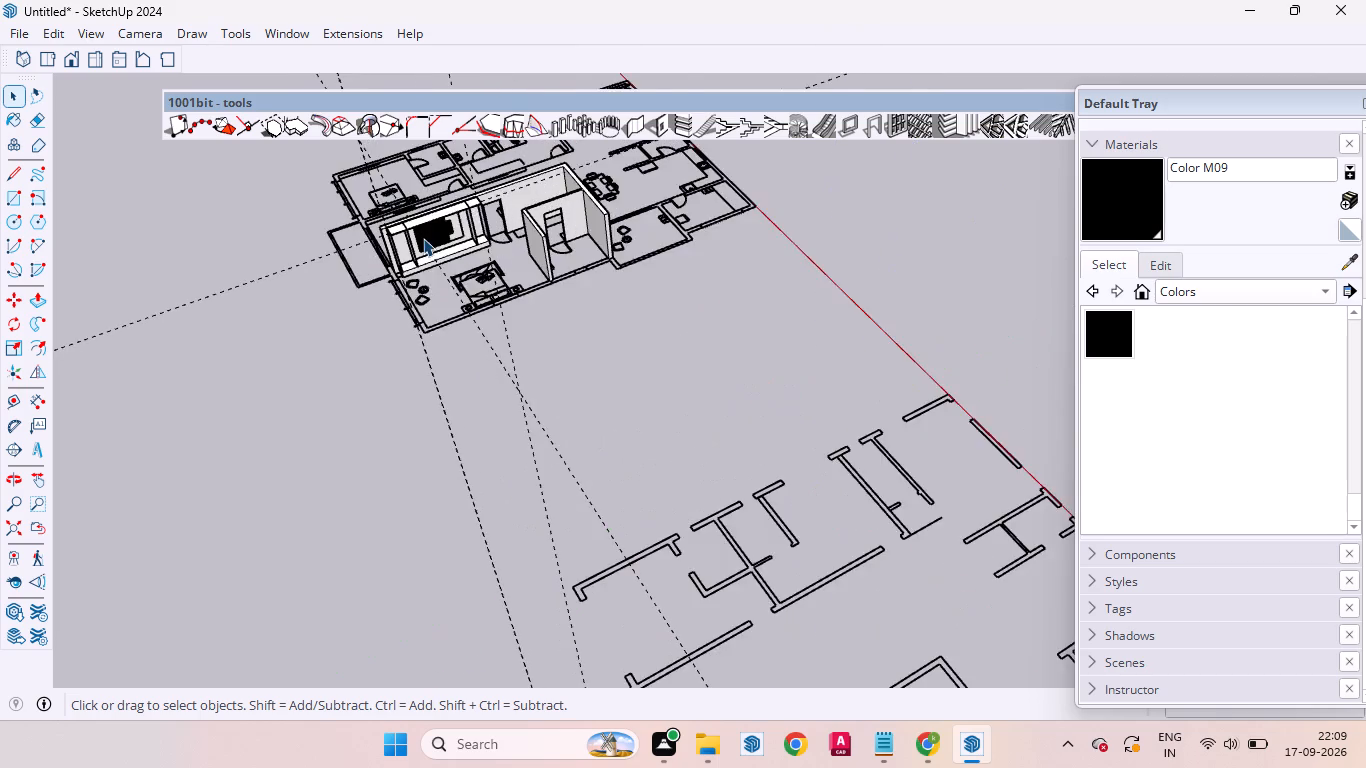
{"action": "scroll", "coordinate": [423, 238], "scroll_direction": "up", "scroll_amount": 11}
{"action": "scroll", "coordinate": [473, 367], "scroll_direction": "down", "scroll_amount": 12}
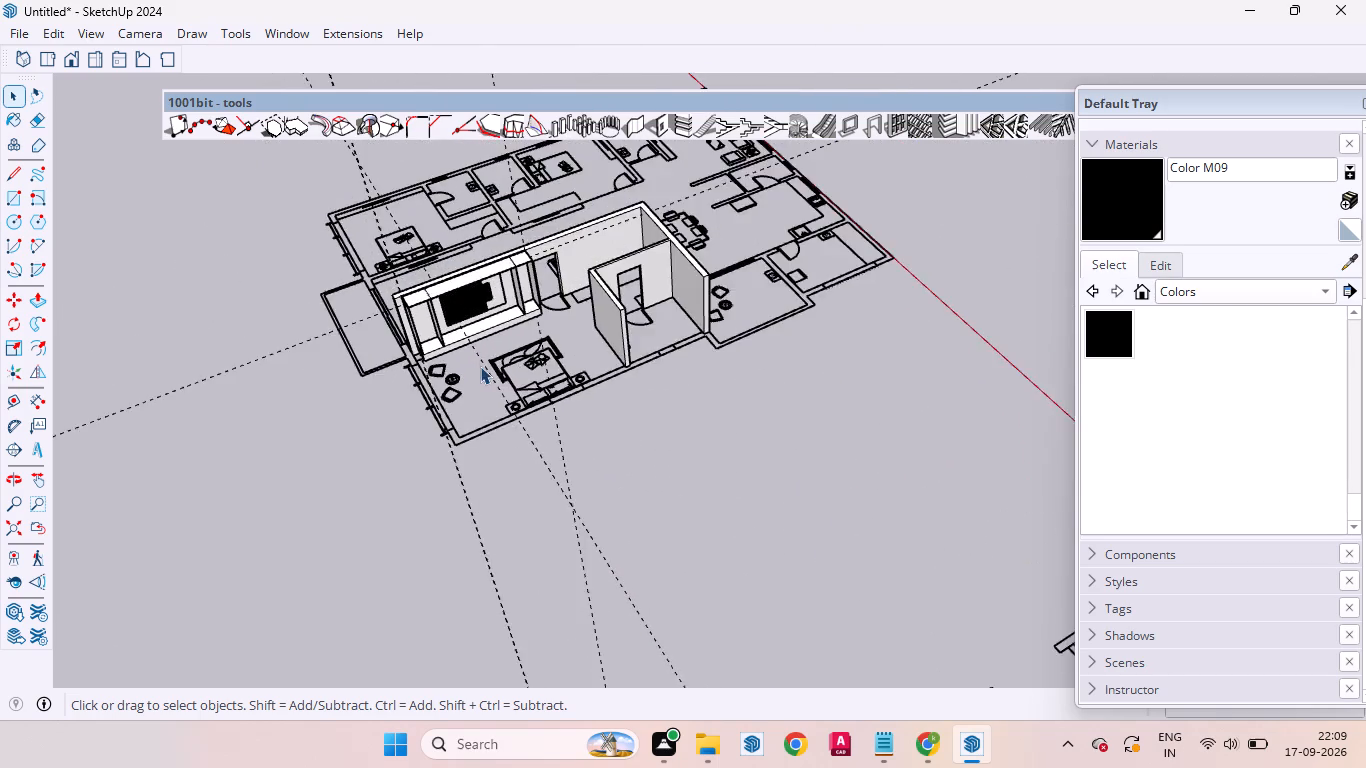
{"action": "scroll", "coordinate": [463, 334], "scroll_direction": "up", "scroll_amount": 12}
{"action": "middle_click_drag", "start_coordinate": [582, 344], "coordinate": [481, 337]}
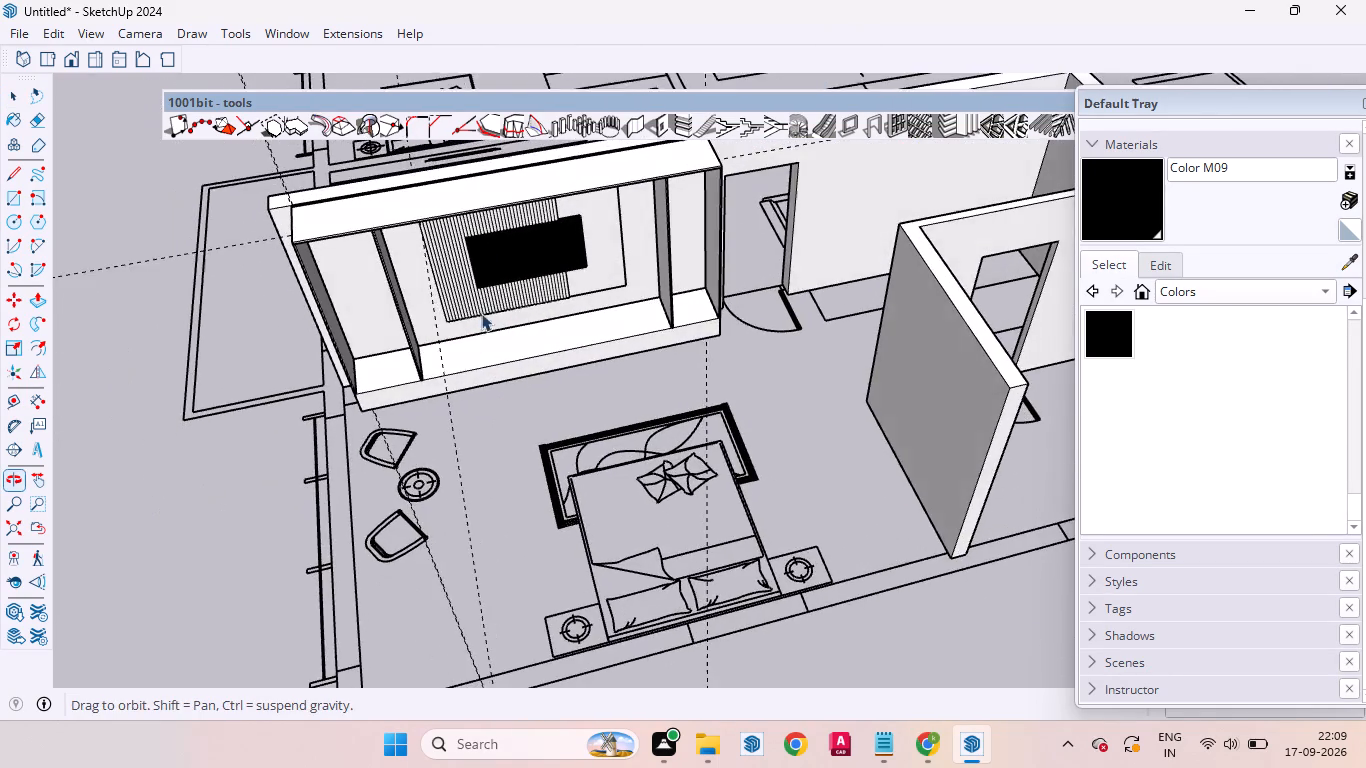
{"action": "scroll", "coordinate": [502, 267], "scroll_direction": "up", "scroll_amount": 7}
{"action": "scroll", "coordinate": [584, 611], "scroll_direction": "down", "scroll_amount": 8}
{"action": "scroll", "coordinate": [552, 466], "scroll_direction": "up", "scroll_amount": 1}
{"action": "scroll", "coordinate": [552, 466], "scroll_direction": "down", "scroll_amount": 2}
{"action": "scroll", "coordinate": [552, 466], "scroll_direction": "up", "scroll_amount": 6}
{"action": "middle_click_drag", "start_coordinate": [604, 594], "coordinate": [385, 520]}
{"action": "scroll", "coordinate": [674, 309], "scroll_direction": "up", "scroll_amount": 12}
{"action": "scroll", "coordinate": [681, 325], "scroll_direction": "down", "scroll_amount": 1}
{"action": "scroll", "coordinate": [681, 325], "scroll_direction": "up", "scroll_amount": 7}
{"action": "scroll", "coordinate": [715, 409], "scroll_direction": "up", "scroll_amount": 5}
{"action": "left_click", "coordinate": [712, 436]}
{"action": "left_click", "coordinate": [712, 436]}
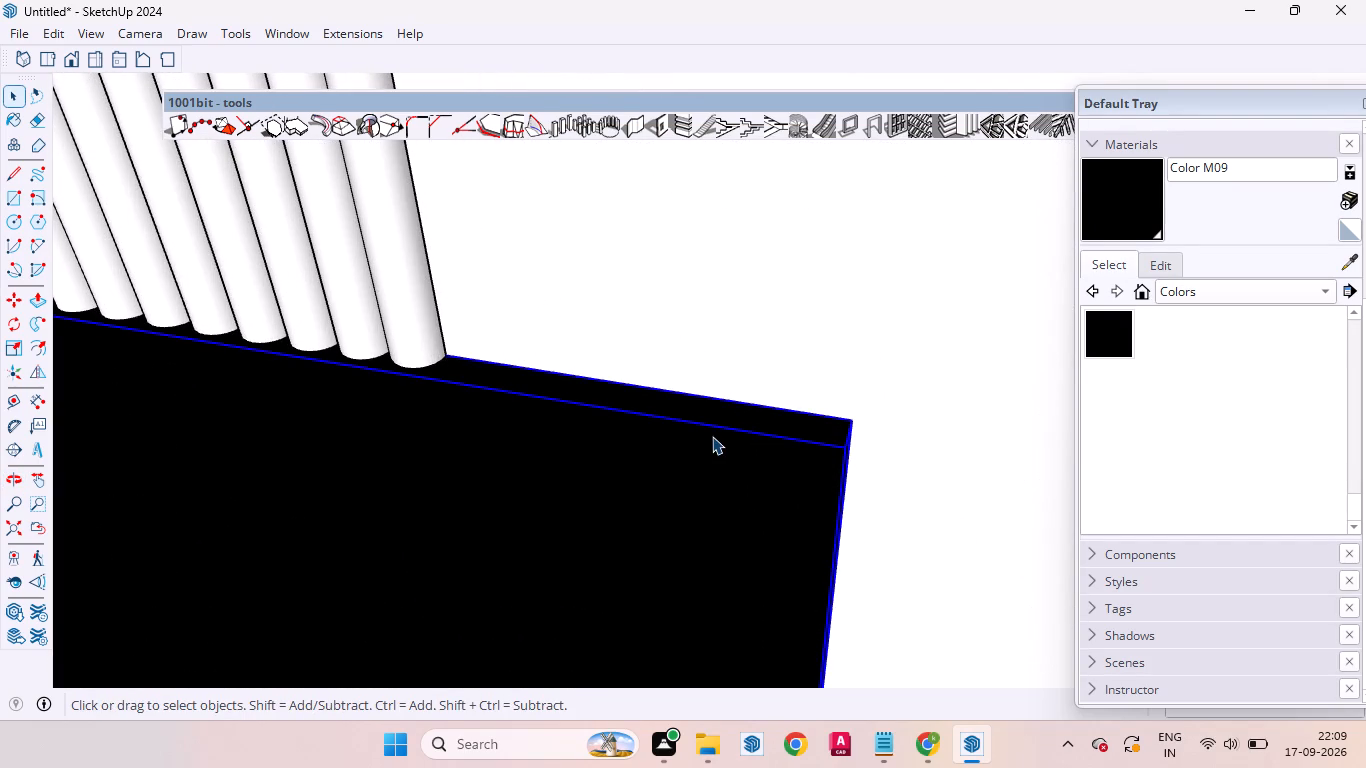
{"action": "key", "text": "m"}
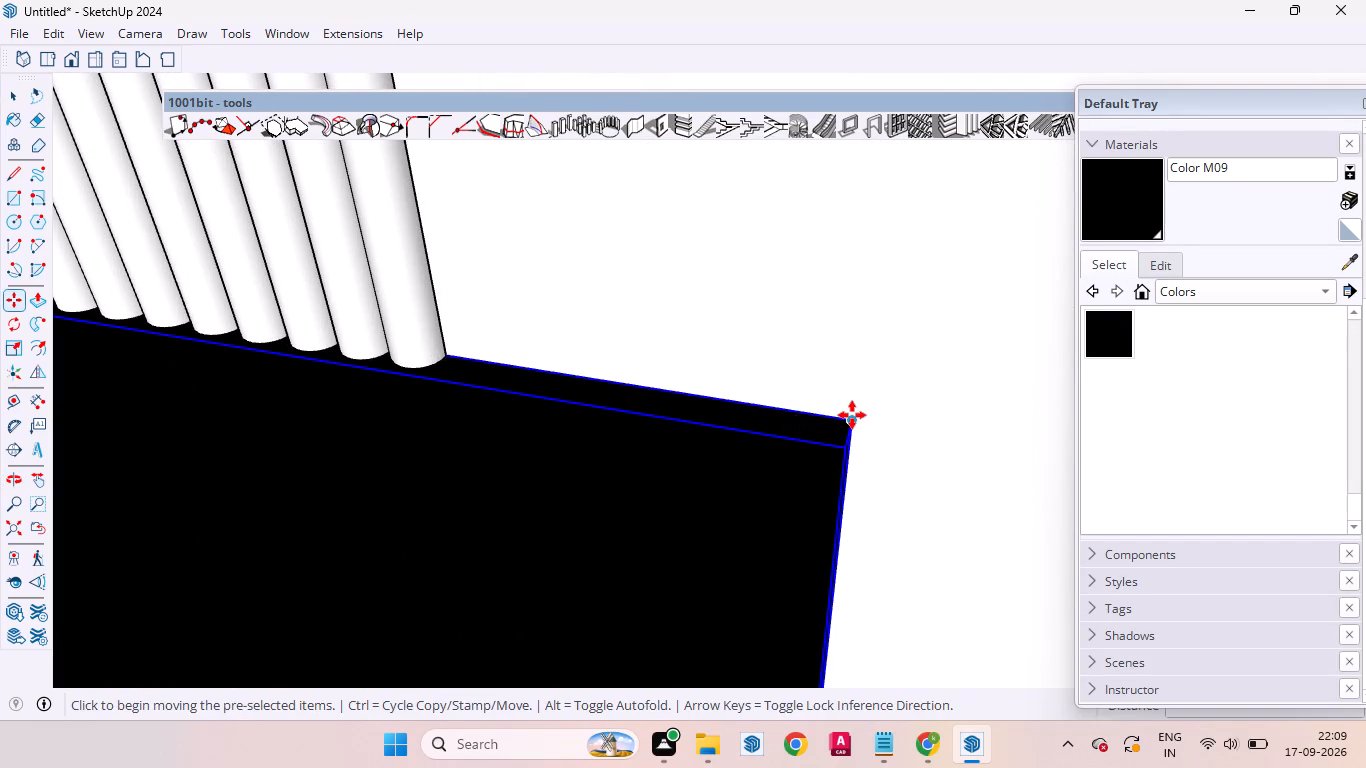
{"action": "left_click", "coordinate": [852, 420]}
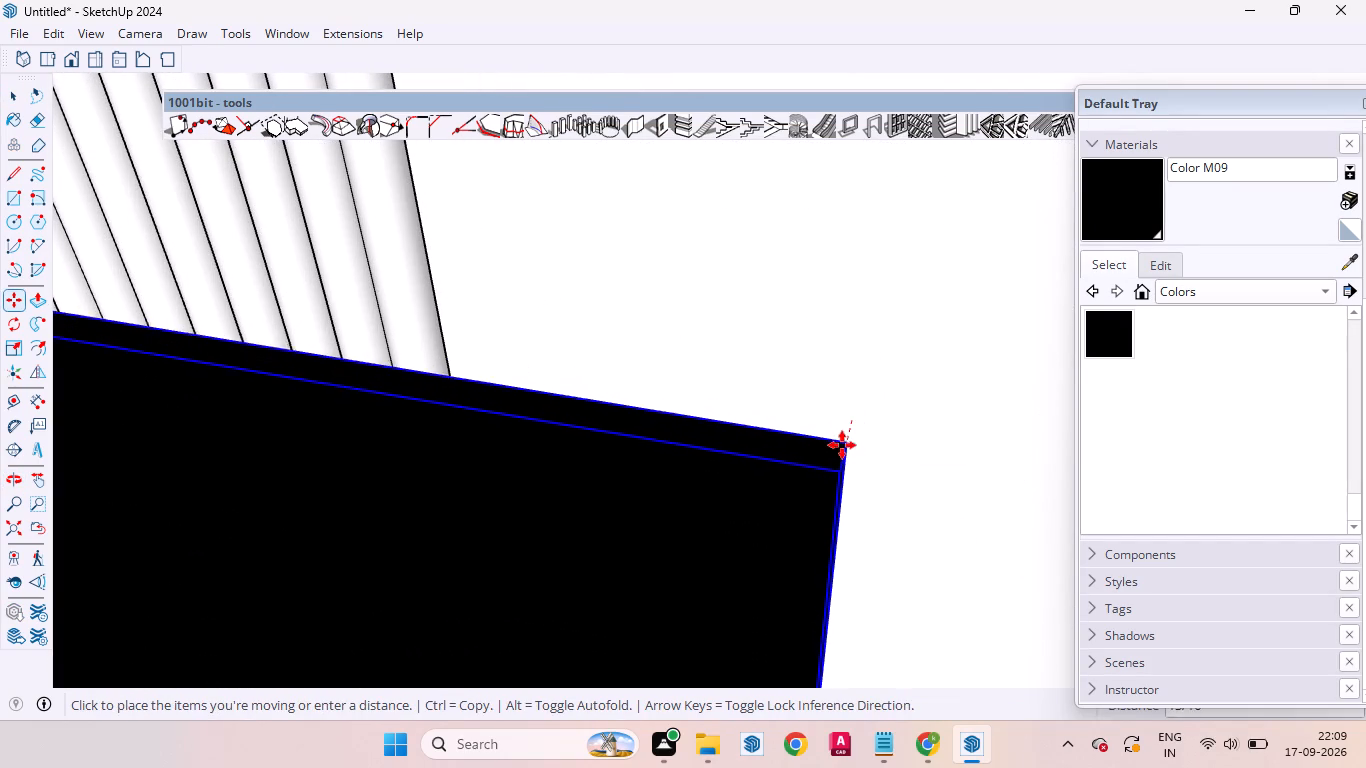
{"action": "left_click", "coordinate": [842, 449]}
Examine the TV panel's position against the fluted strips and the uncovered part of the backing panel.
{"action": "scroll", "coordinate": [808, 406], "scroll_direction": "down", "scroll_amount": 3}
{"action": "scroll", "coordinate": [808, 406], "scroll_direction": "up", "scroll_amount": 1}
{"action": "scroll", "coordinate": [808, 406], "scroll_direction": "down", "scroll_amount": 6}
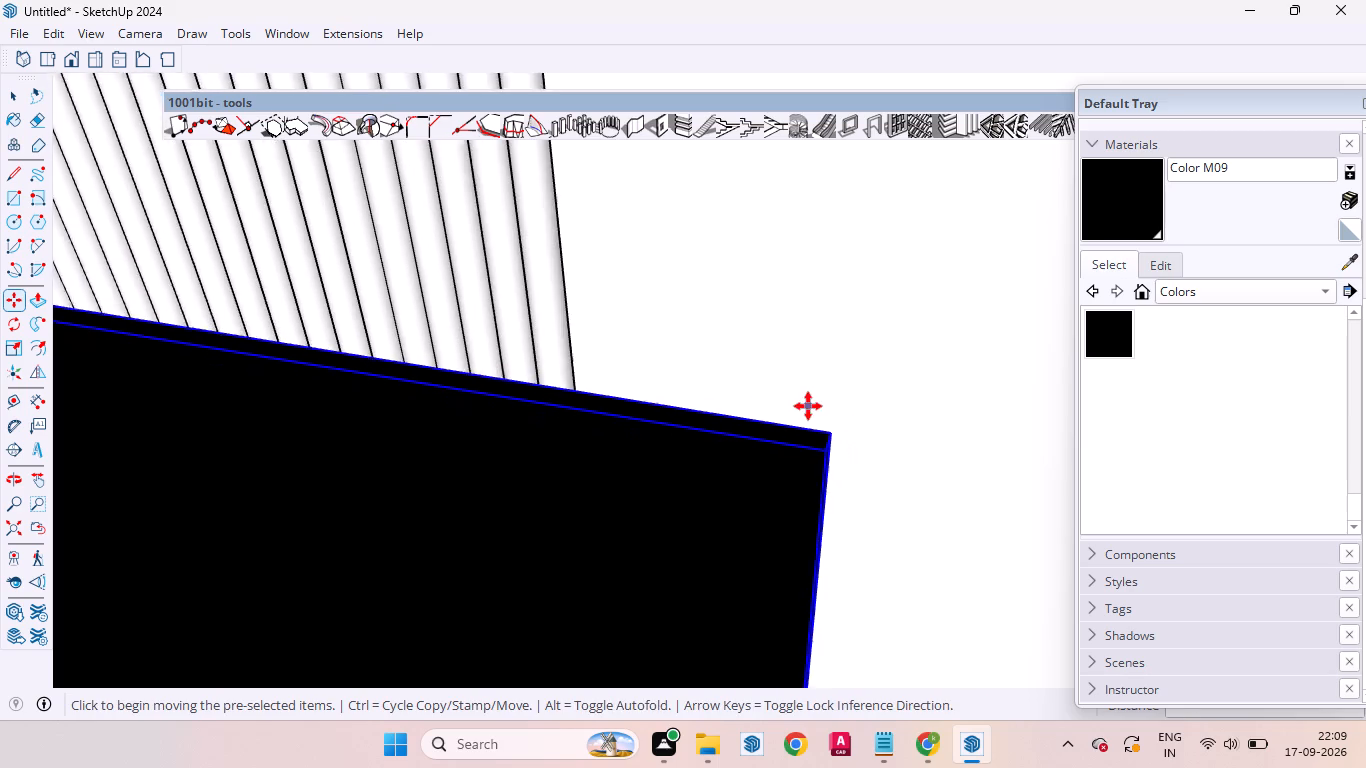
{"action": "scroll", "coordinate": [808, 406], "scroll_direction": "down", "scroll_amount": 7}
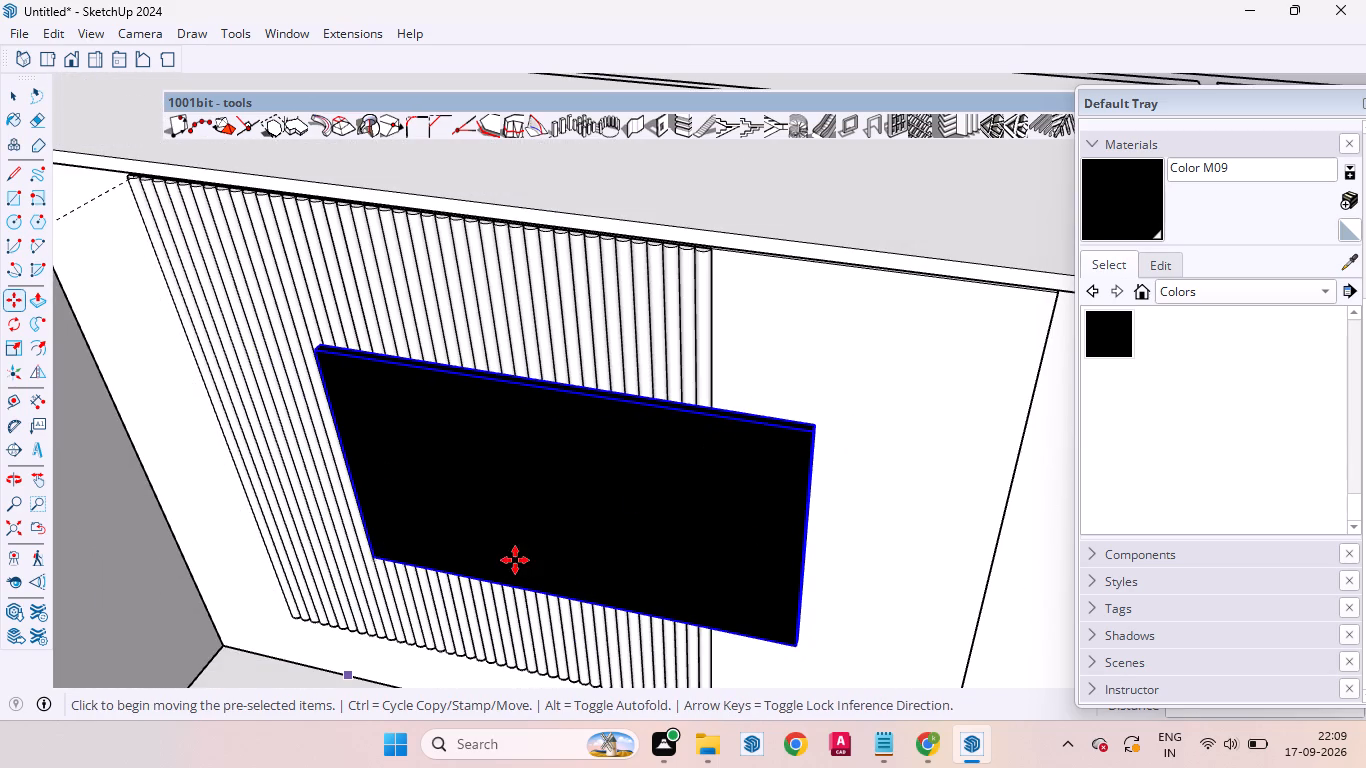
{"action": "scroll", "coordinate": [631, 486], "scroll_direction": "down", "scroll_amount": 5}
{"action": "scroll", "coordinate": [632, 530], "scroll_direction": "up", "scroll_amount": 4}
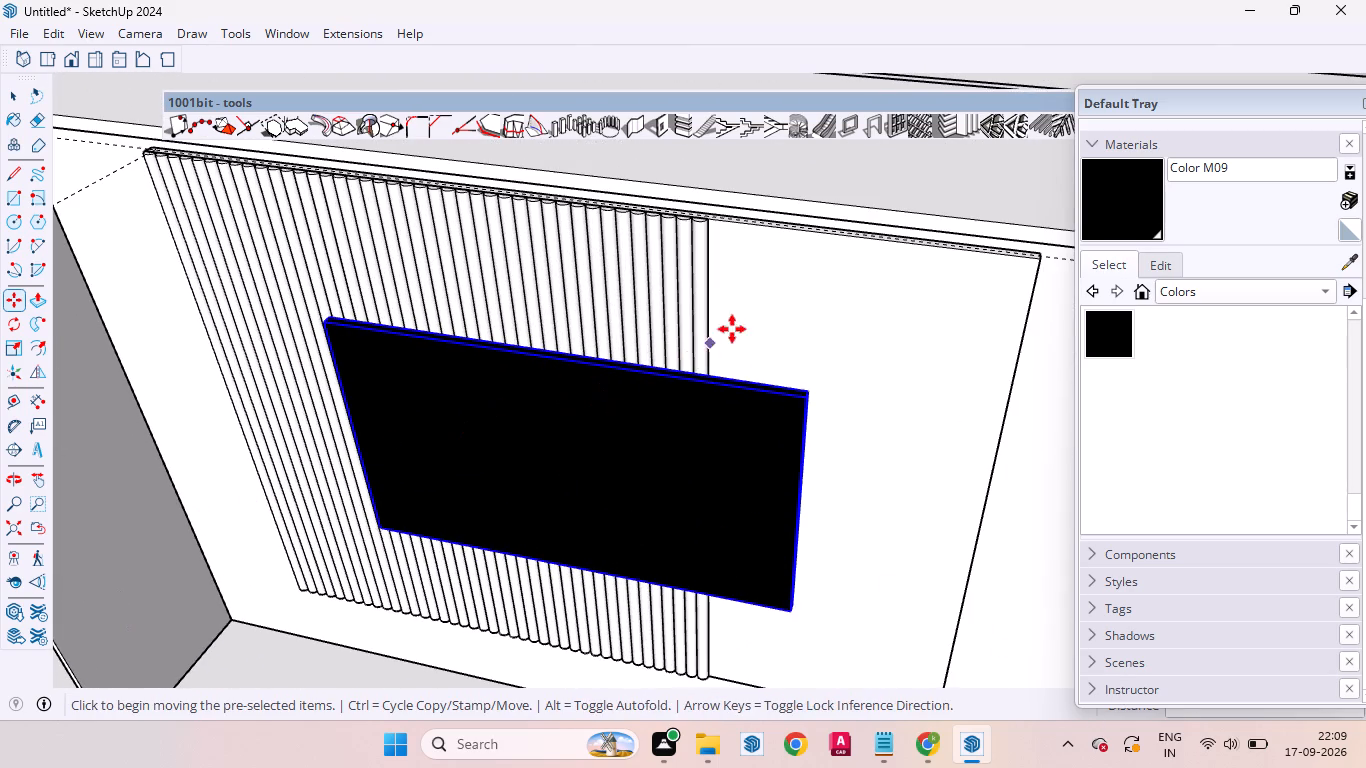
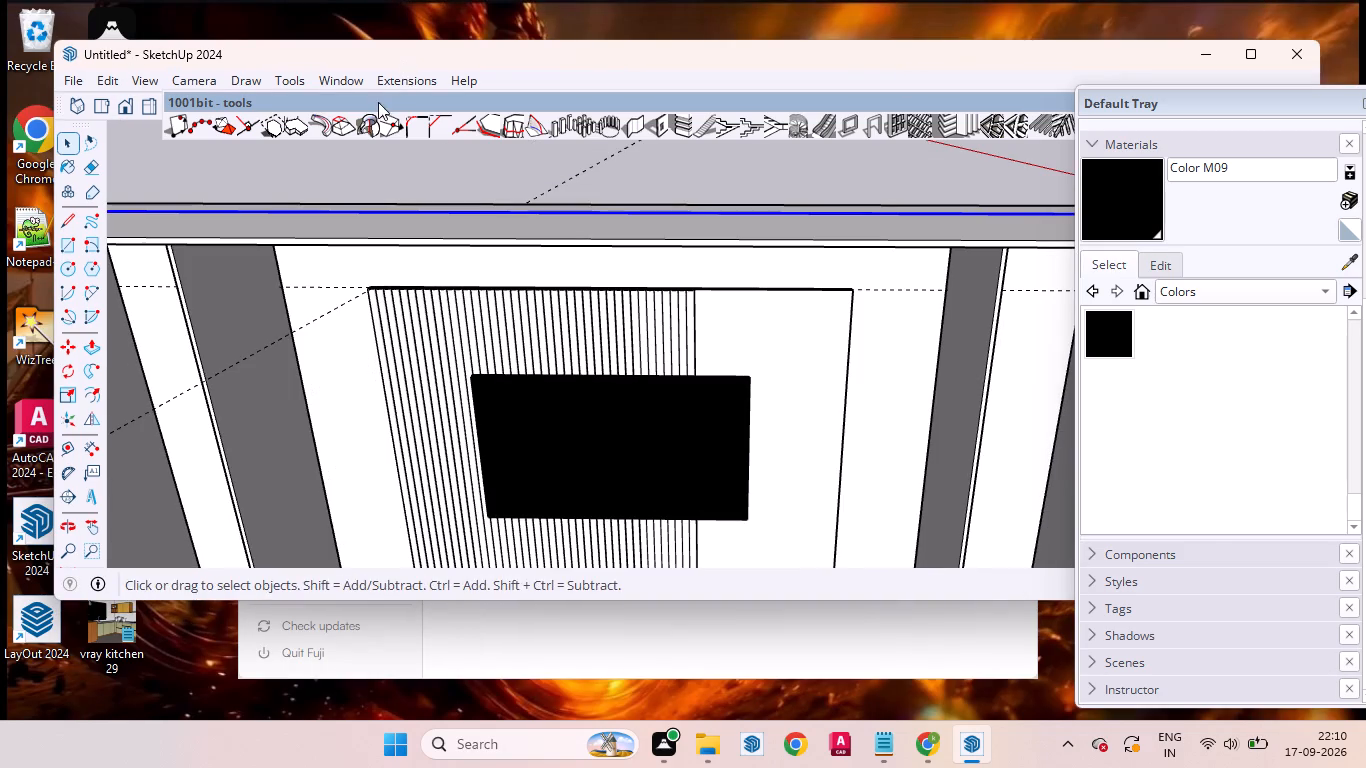
Maximize the modelling window and close the Default Tray.
{"action": "left_click", "coordinate": [1244, 54]}
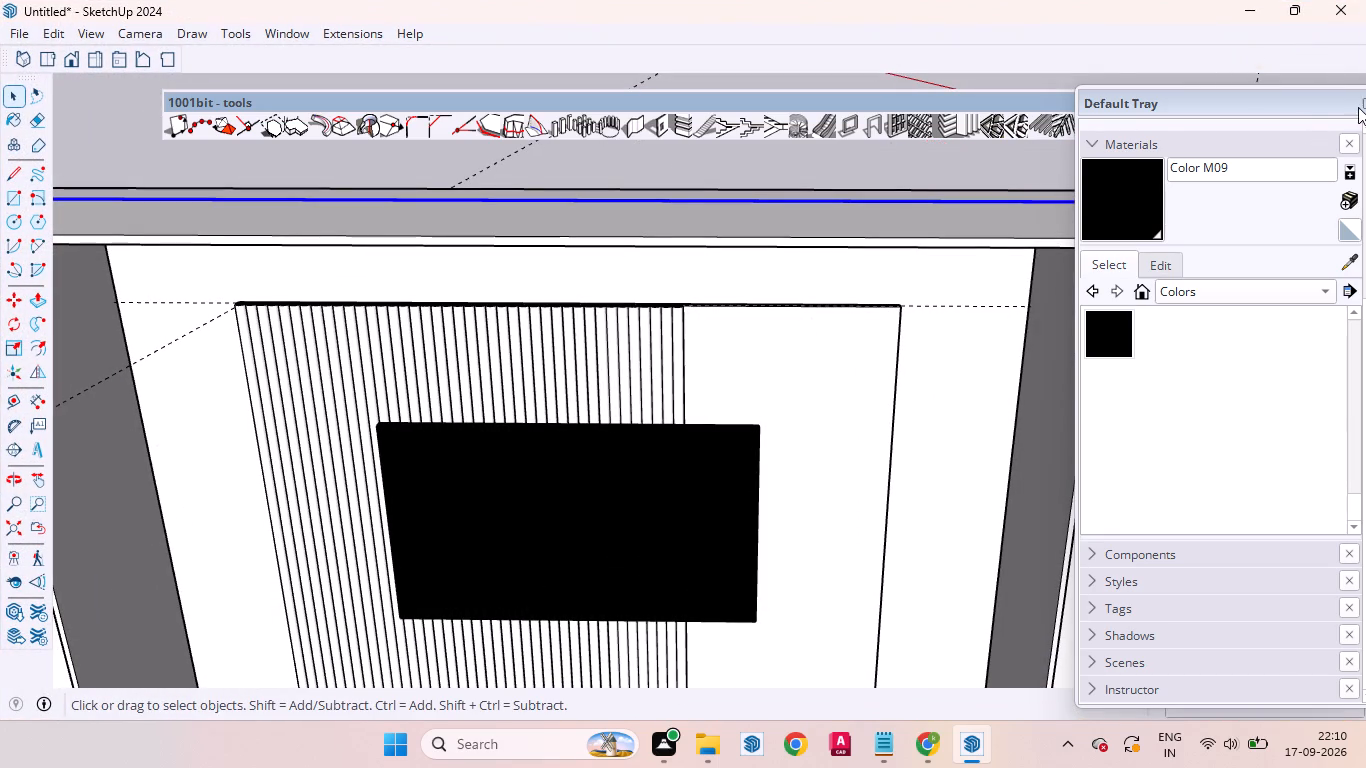
{"action": "left_click", "coordinate": [1365, 102]}
Examine the TV unit from the front, including the strips and the uncovered part of the backing panel.
{"action": "scroll", "coordinate": [419, 307], "scroll_direction": "down", "scroll_amount": 4}
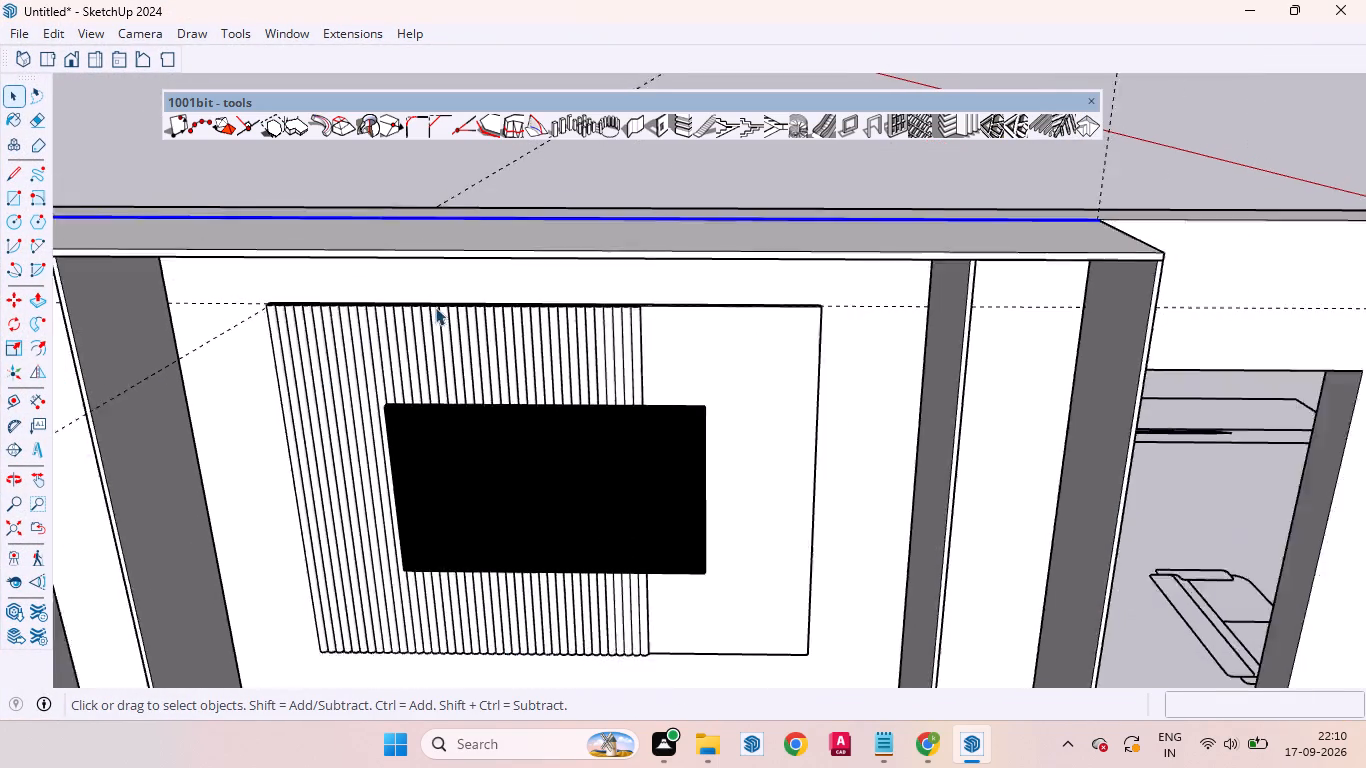
{"action": "scroll", "coordinate": [435, 307], "scroll_direction": "down", "scroll_amount": 2}
{"action": "left_click", "coordinate": [572, 191]}
{"action": "scroll", "coordinate": [493, 271], "scroll_direction": "down", "scroll_amount": 6}
{"action": "scroll", "coordinate": [334, 254], "scroll_direction": "up", "scroll_amount": 4}
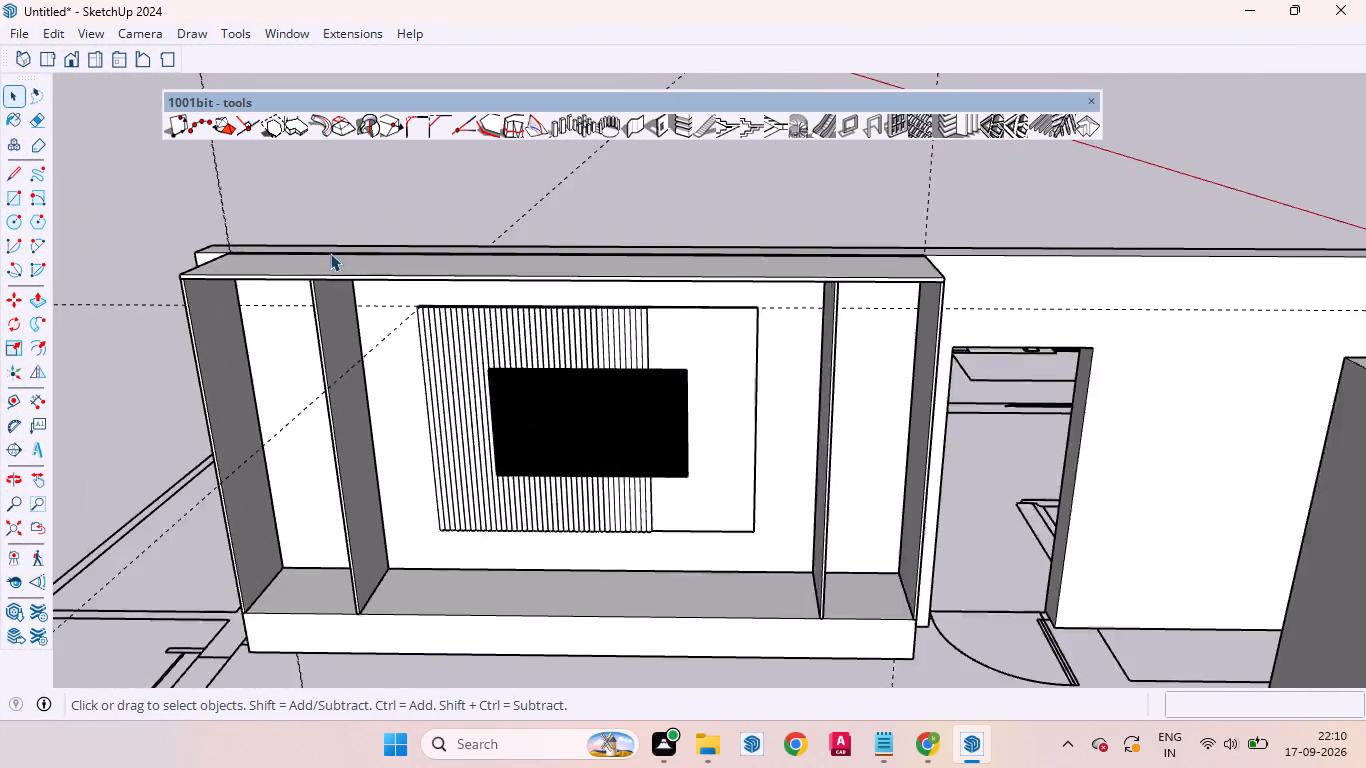
{"action": "scroll", "coordinate": [330, 253], "scroll_direction": "up", "scroll_amount": 2}
{"action": "middle_click_drag", "start_coordinate": [425, 451], "coordinate": [448, 327]}
{"action": "scroll", "coordinate": [681, 411], "scroll_direction": "up", "scroll_amount": 5}
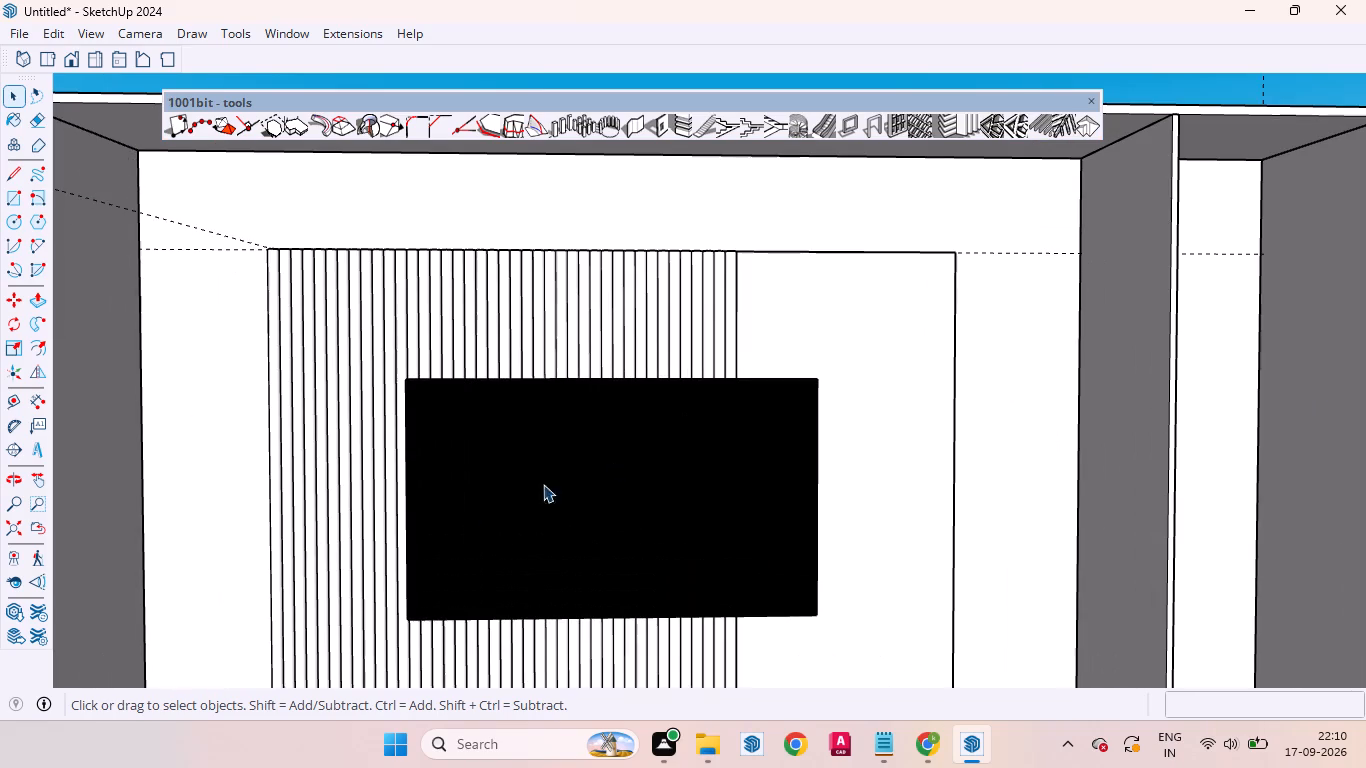
{"action": "scroll", "coordinate": [763, 289], "scroll_direction": "up", "scroll_amount": 4}
{"action": "scroll", "coordinate": [514, 302], "scroll_direction": "down", "scroll_amount": 6}
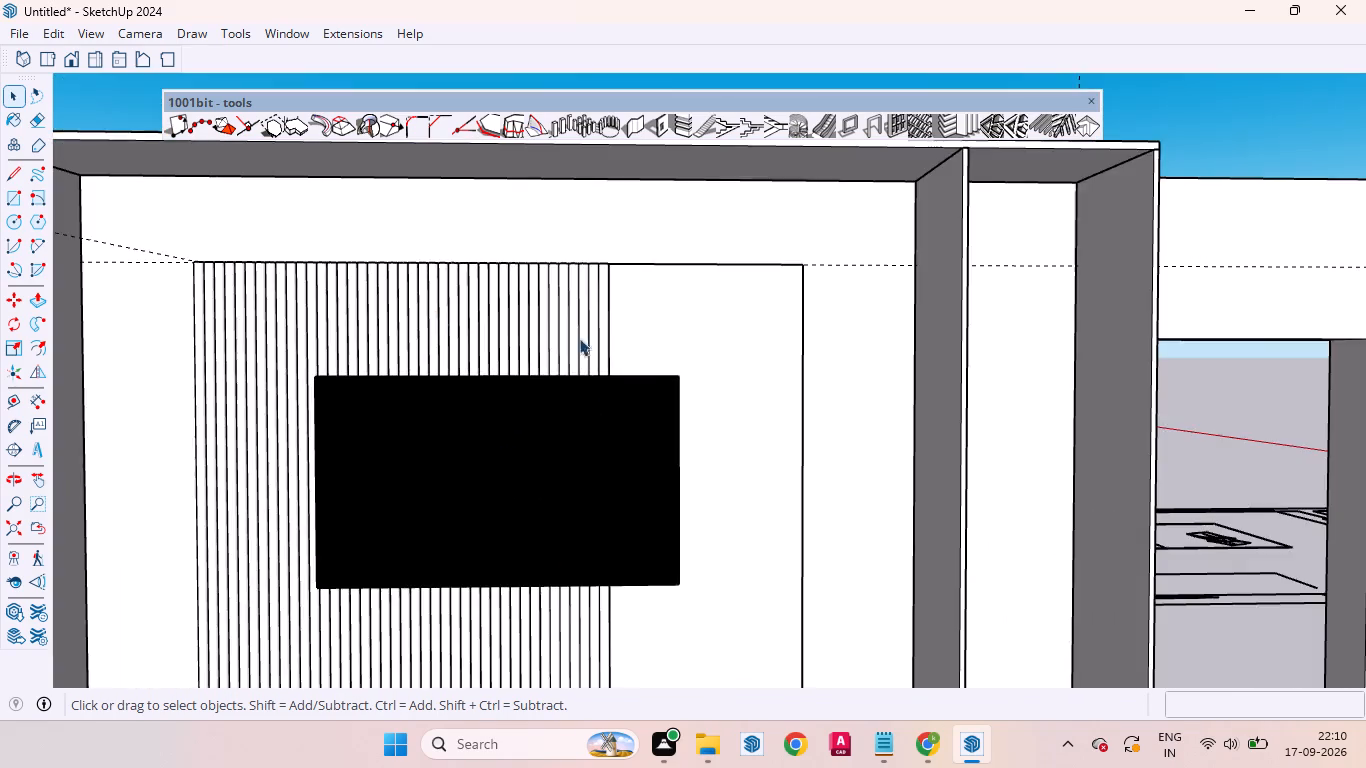
Inside the fluted panel group, copy the end strip about 1 7/16" along the backing panel so the copy sits directly beside it.
{"action": "scroll", "coordinate": [686, 338], "scroll_direction": "up", "scroll_amount": 4}
{"action": "scroll", "coordinate": [537, 274], "scroll_direction": "up", "scroll_amount": 5}
{"action": "middle_click_drag", "start_coordinate": [542, 243], "coordinate": [503, 373]}
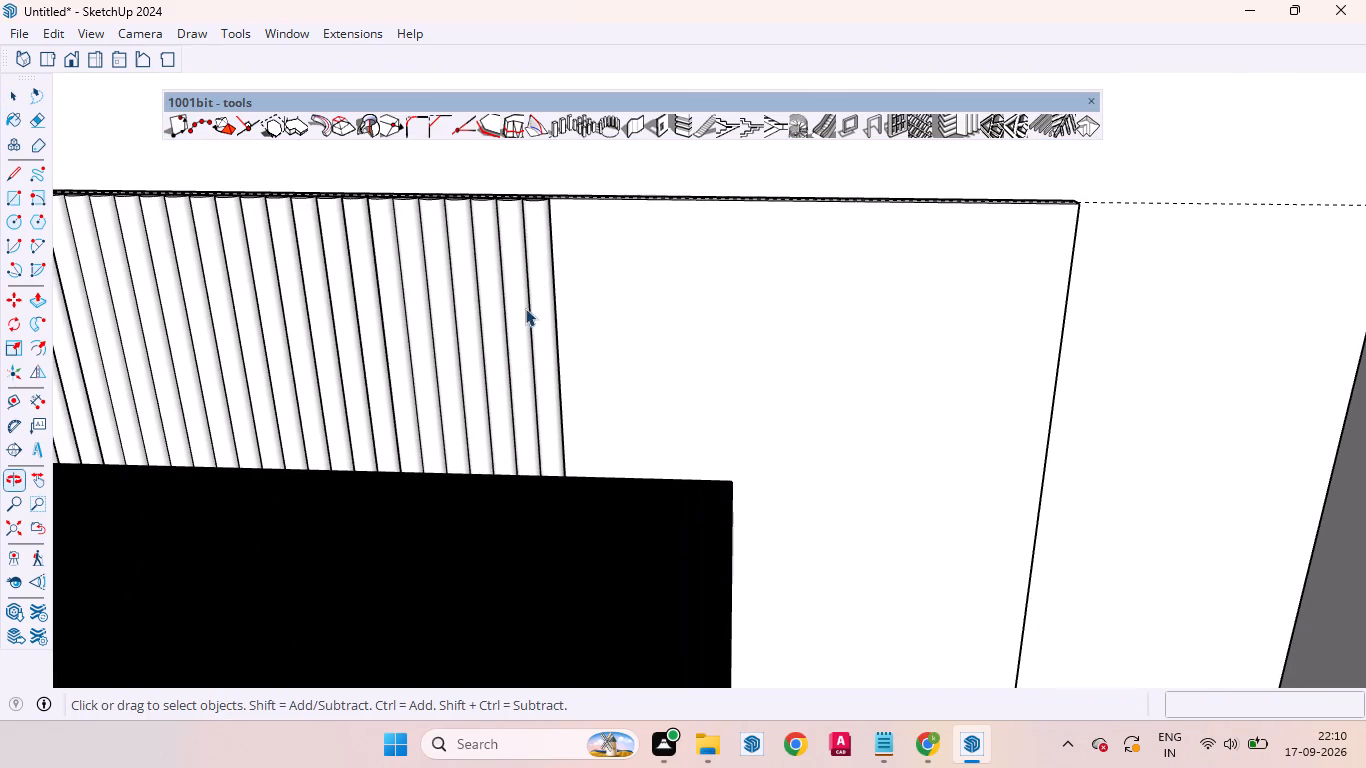
{"action": "scroll", "coordinate": [538, 181], "scroll_direction": "up", "scroll_amount": 19}
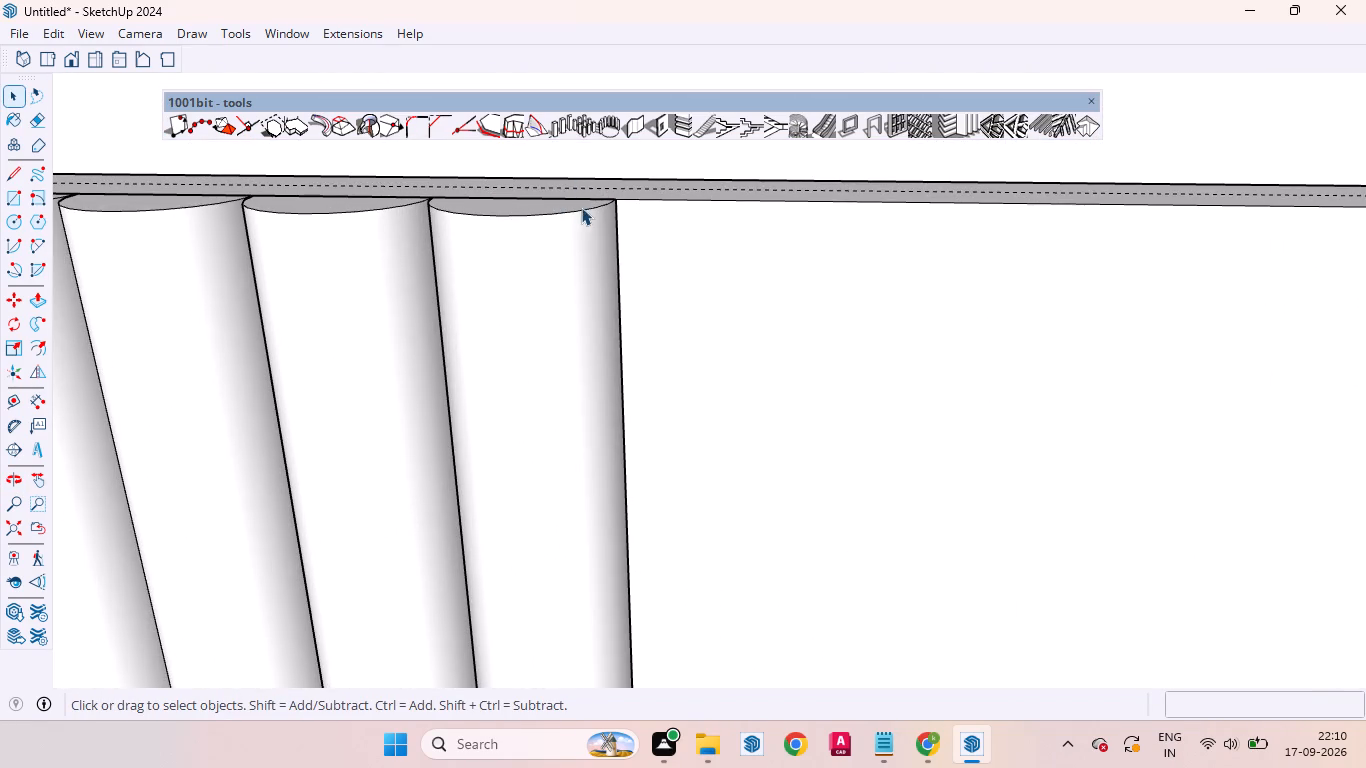
{"action": "scroll", "coordinate": [579, 212], "scroll_direction": "up", "scroll_amount": 4}
{"action": "scroll", "coordinate": [434, 237], "scroll_direction": "down", "scroll_amount": 6}
{"action": "scroll", "coordinate": [519, 198], "scroll_direction": "up", "scroll_amount": 5}
{"action": "left_click", "coordinate": [505, 250]}
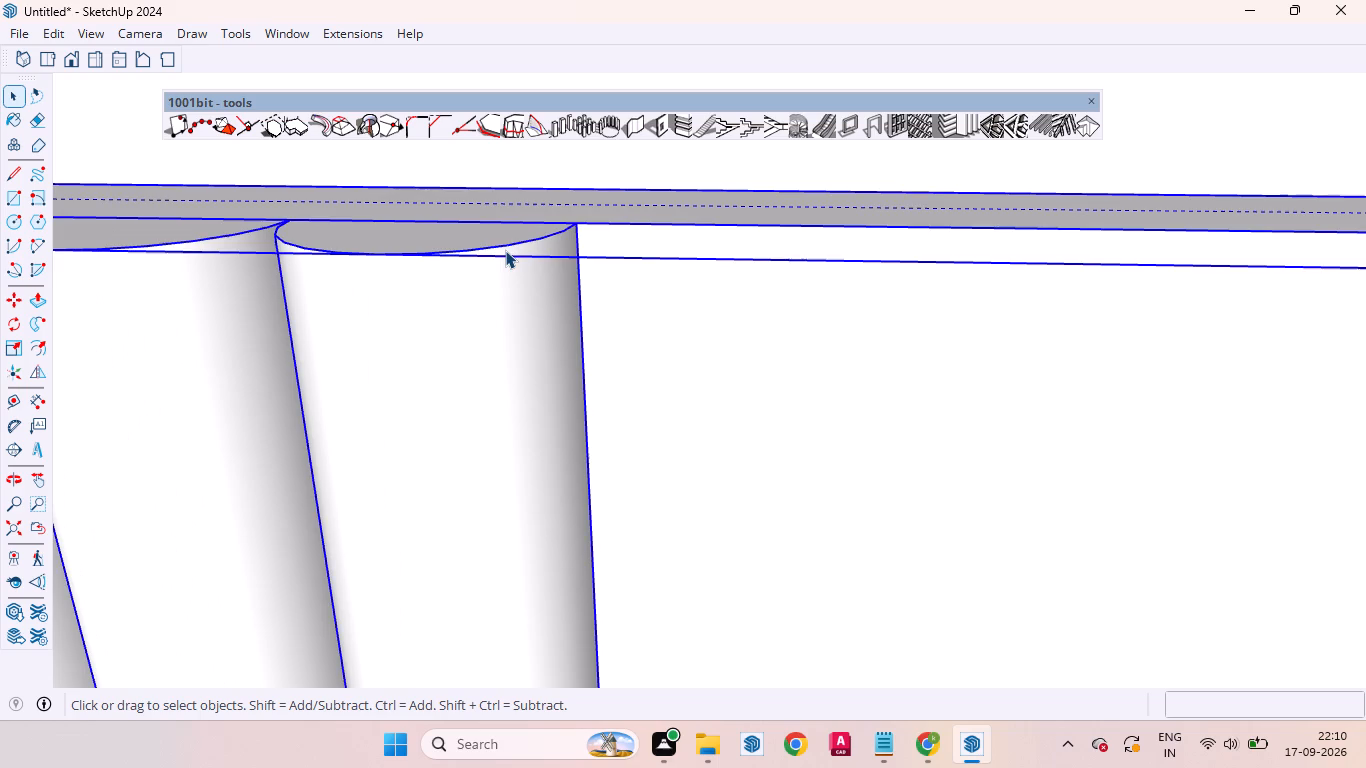
{"action": "left_click", "coordinate": [505, 250]}
{"action": "double_click", "coordinate": [505, 250]}
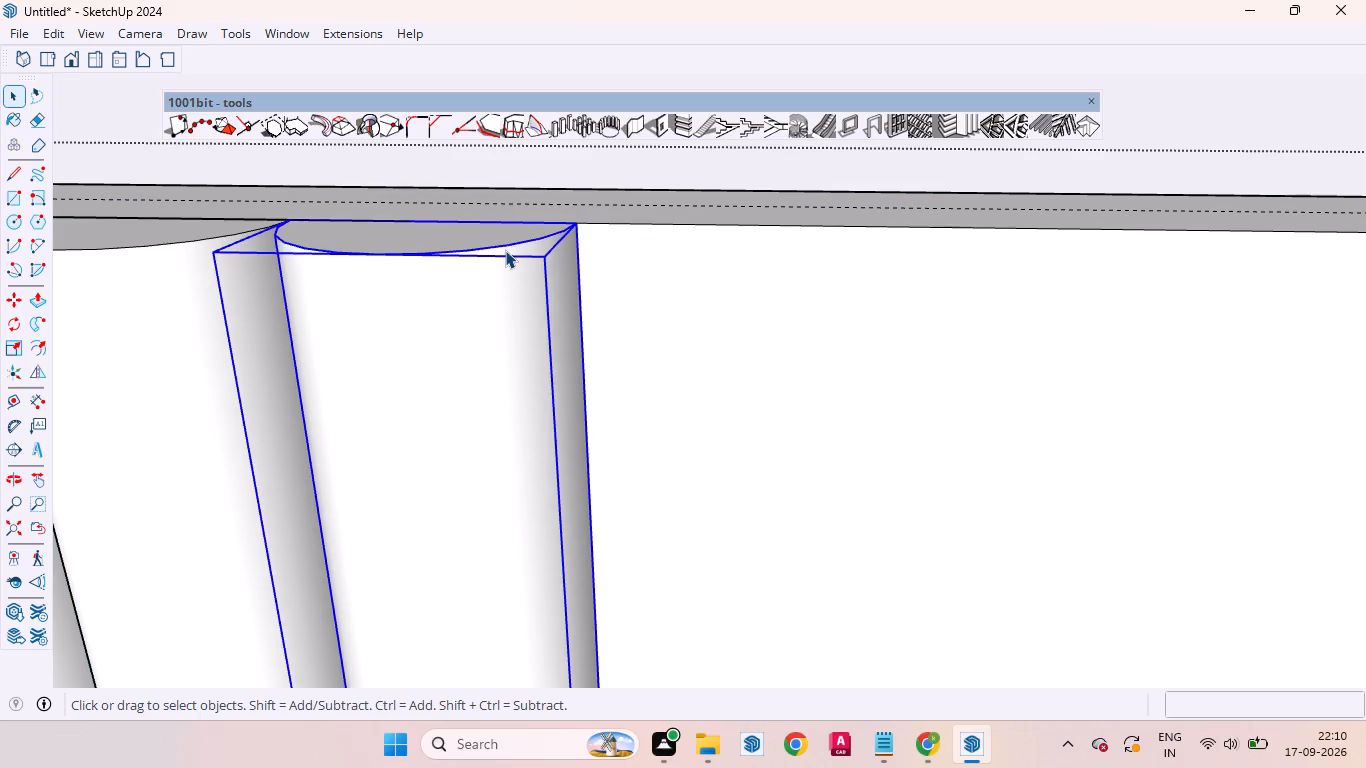
{"action": "scroll", "coordinate": [505, 250], "scroll_direction": "down", "scroll_amount": 5}
{"action": "scroll", "coordinate": [459, 230], "scroll_direction": "up", "scroll_amount": 1}
{"action": "middle_click_drag", "start_coordinate": [459, 230], "coordinate": [460, 377]}
{"action": "scroll", "coordinate": [336, 216], "scroll_direction": "up", "scroll_amount": 7}
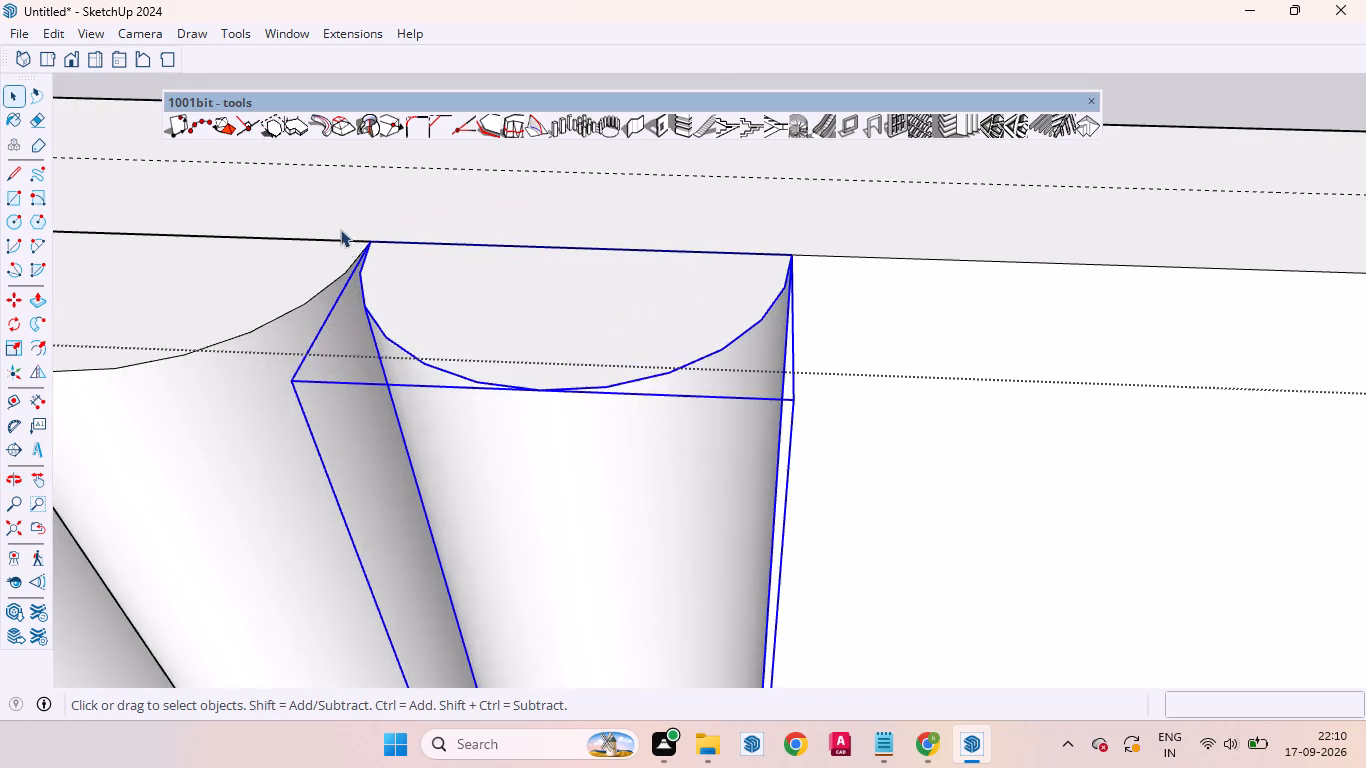
{"action": "scroll", "coordinate": [361, 233], "scroll_direction": "up", "scroll_amount": 7}
{"action": "key", "text": "m"}
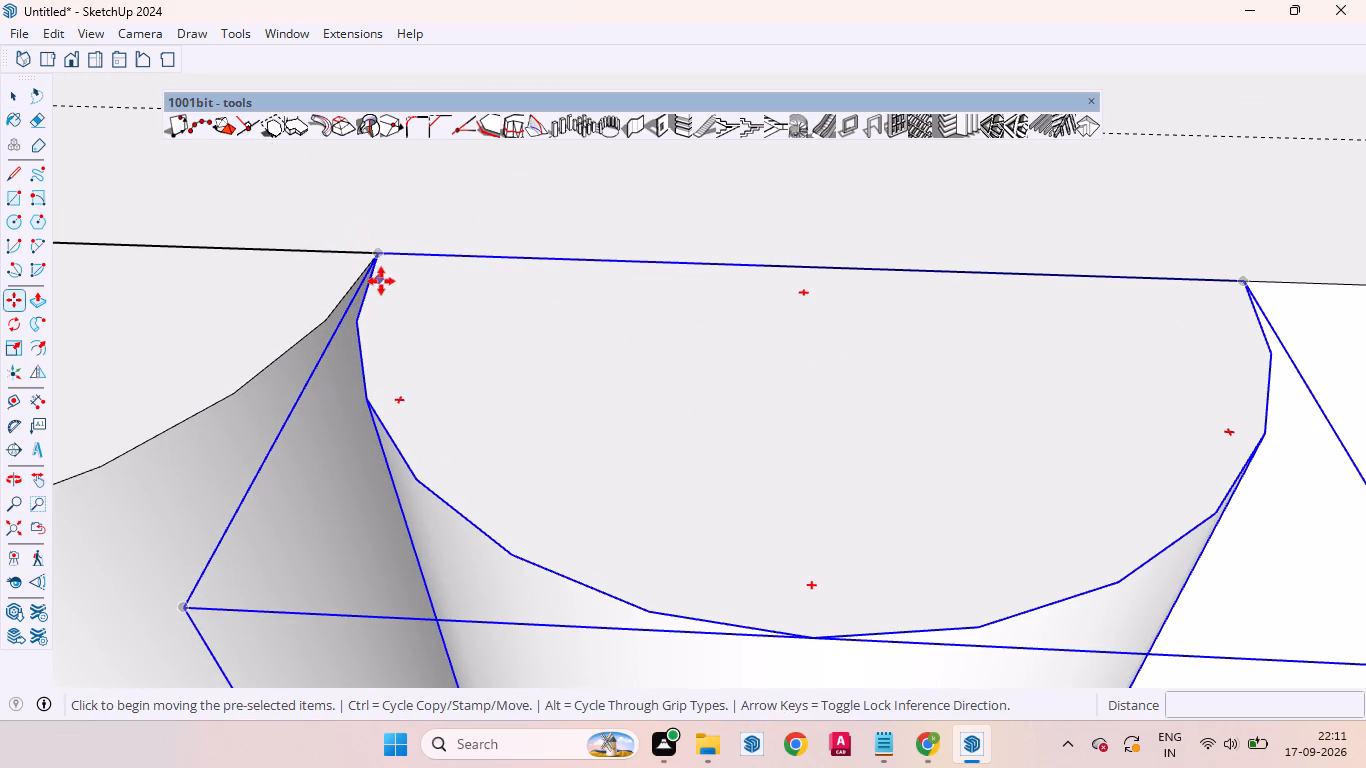
{"action": "left_click", "coordinate": [379, 257]}
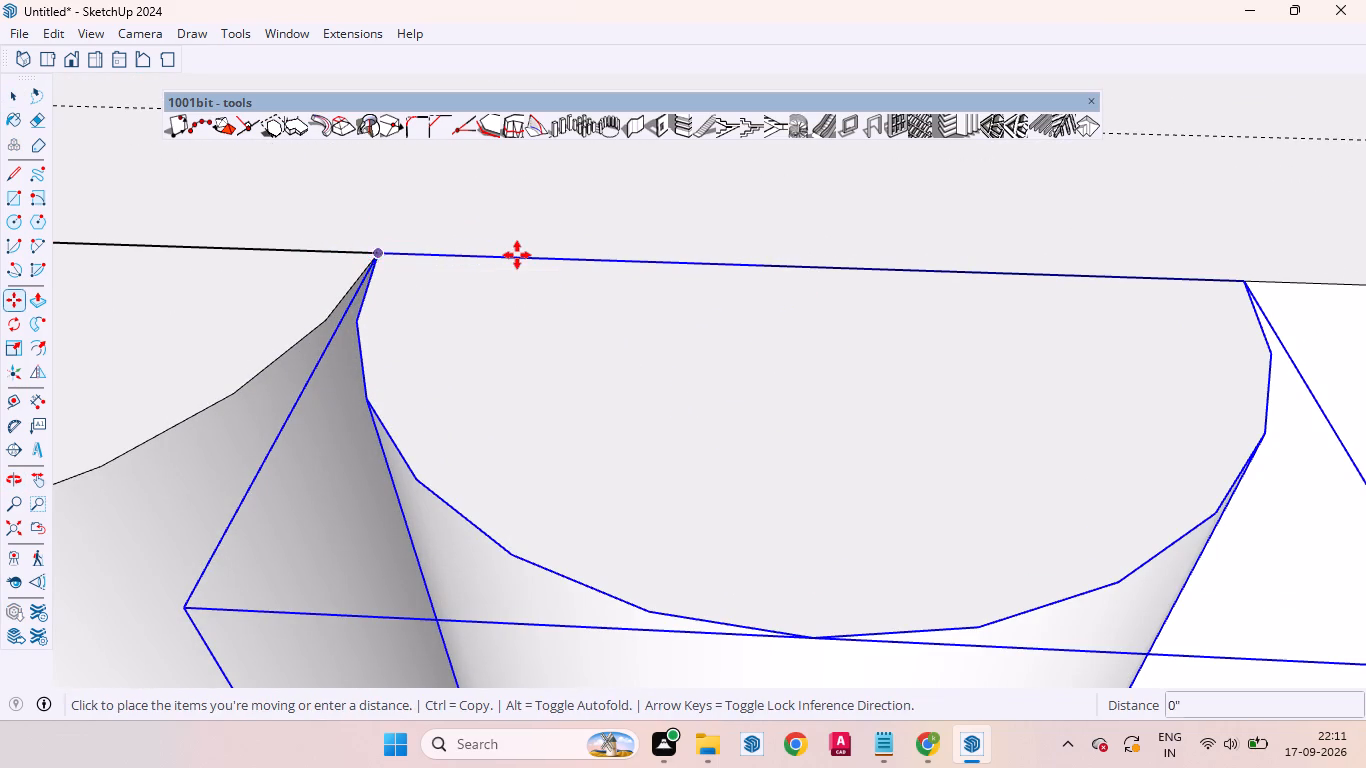
{"action": "scroll", "coordinate": [436, 264], "scroll_direction": "down", "scroll_amount": 6}
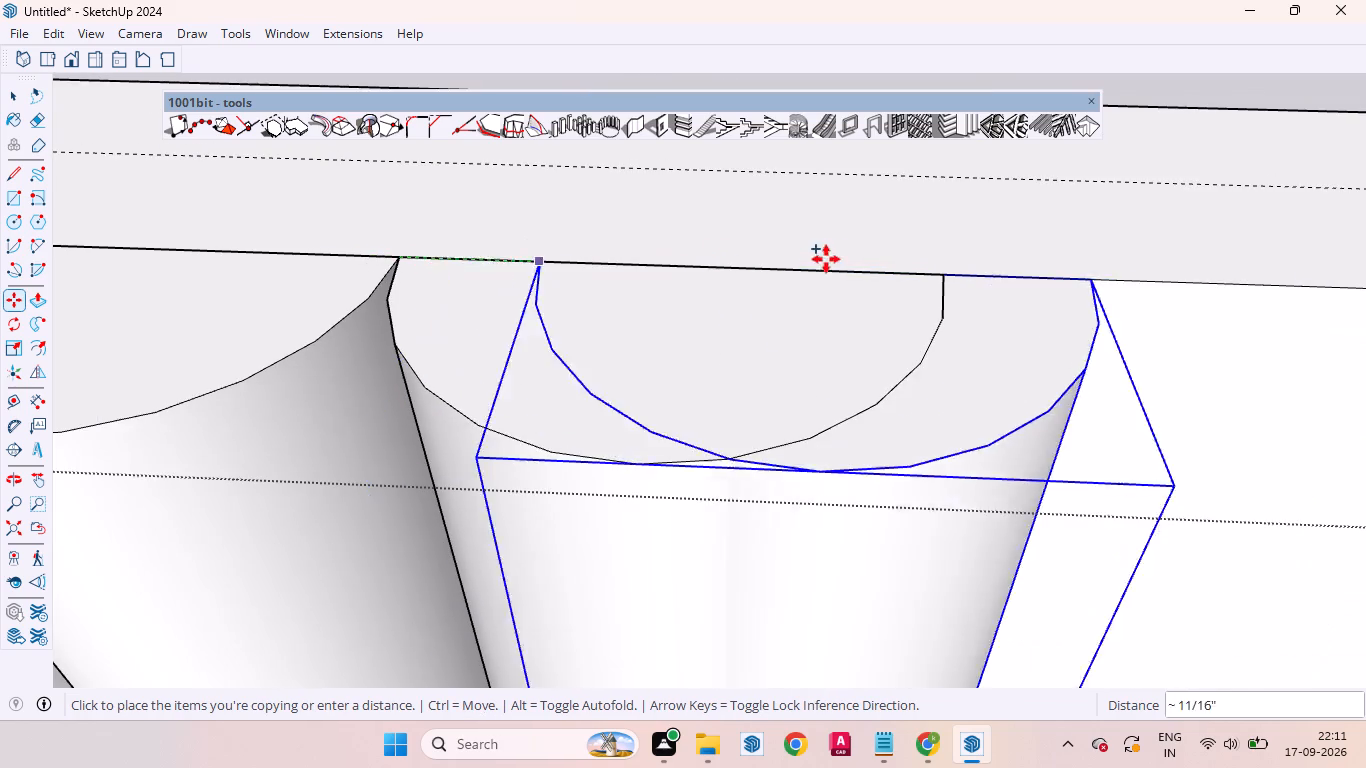
{"action": "scroll", "coordinate": [944, 253], "scroll_direction": "up", "scroll_amount": 5}
{"action": "left_click", "coordinate": [947, 290]}
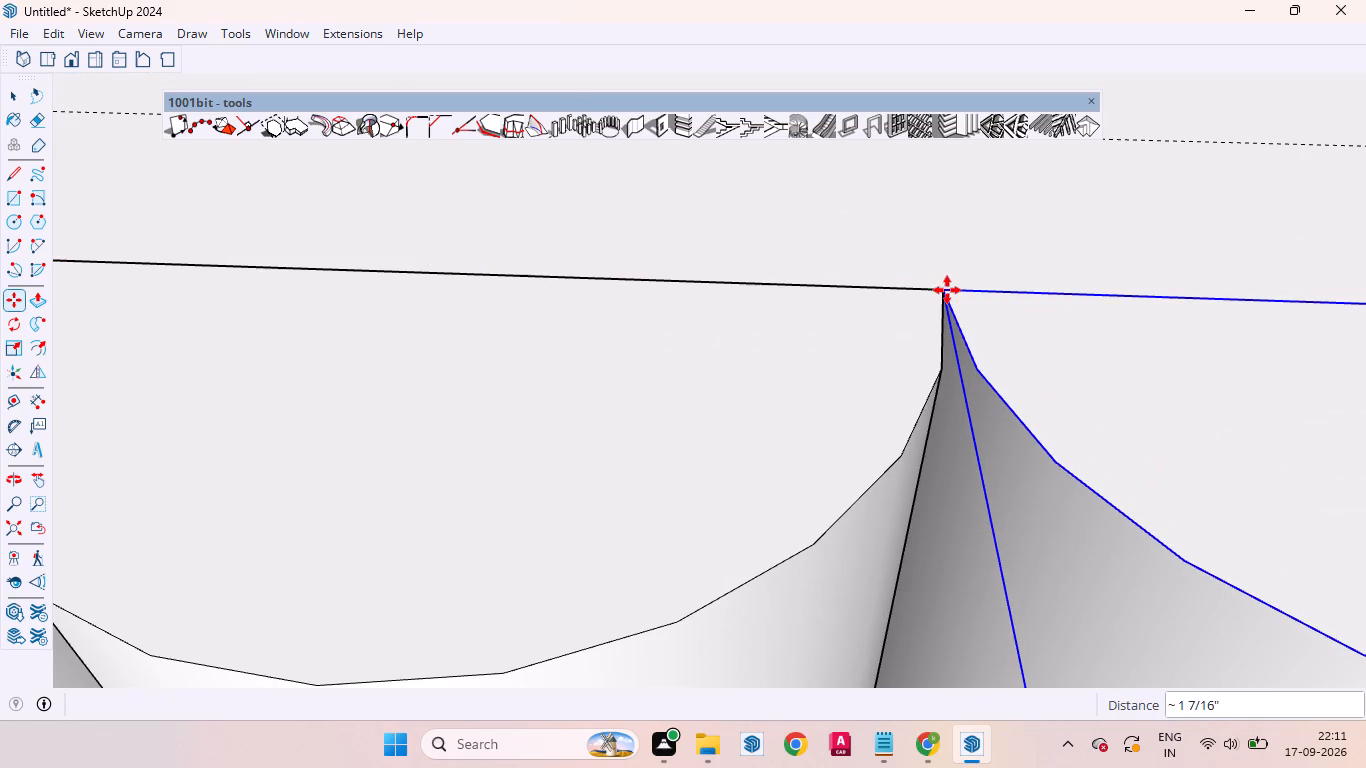
Recover the lost view of the strips by returning to the previous camera view.
{"action": "scroll", "coordinate": [573, 287], "scroll_direction": "down", "scroll_amount": 6}
{"action": "scroll", "coordinate": [492, 280], "scroll_direction": "down", "scroll_amount": 2}
{"action": "scroll", "coordinate": [492, 280], "scroll_direction": "up", "scroll_amount": 1}
{"action": "scroll", "coordinate": [492, 280], "scroll_direction": "down", "scroll_amount": 20}
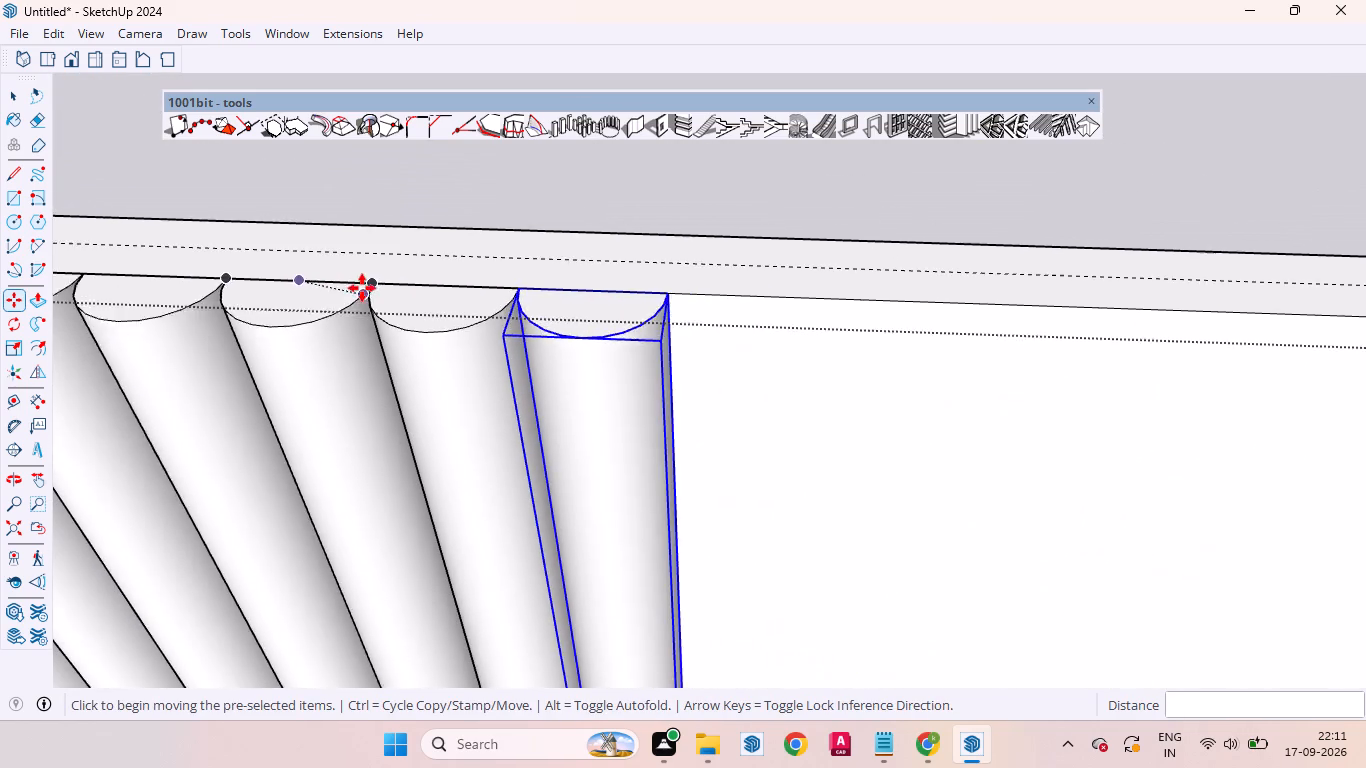
{"action": "scroll", "coordinate": [362, 288], "scroll_direction": "down", "scroll_amount": 5}
{"action": "scroll", "coordinate": [485, 298], "scroll_direction": "down", "scroll_amount": 10}
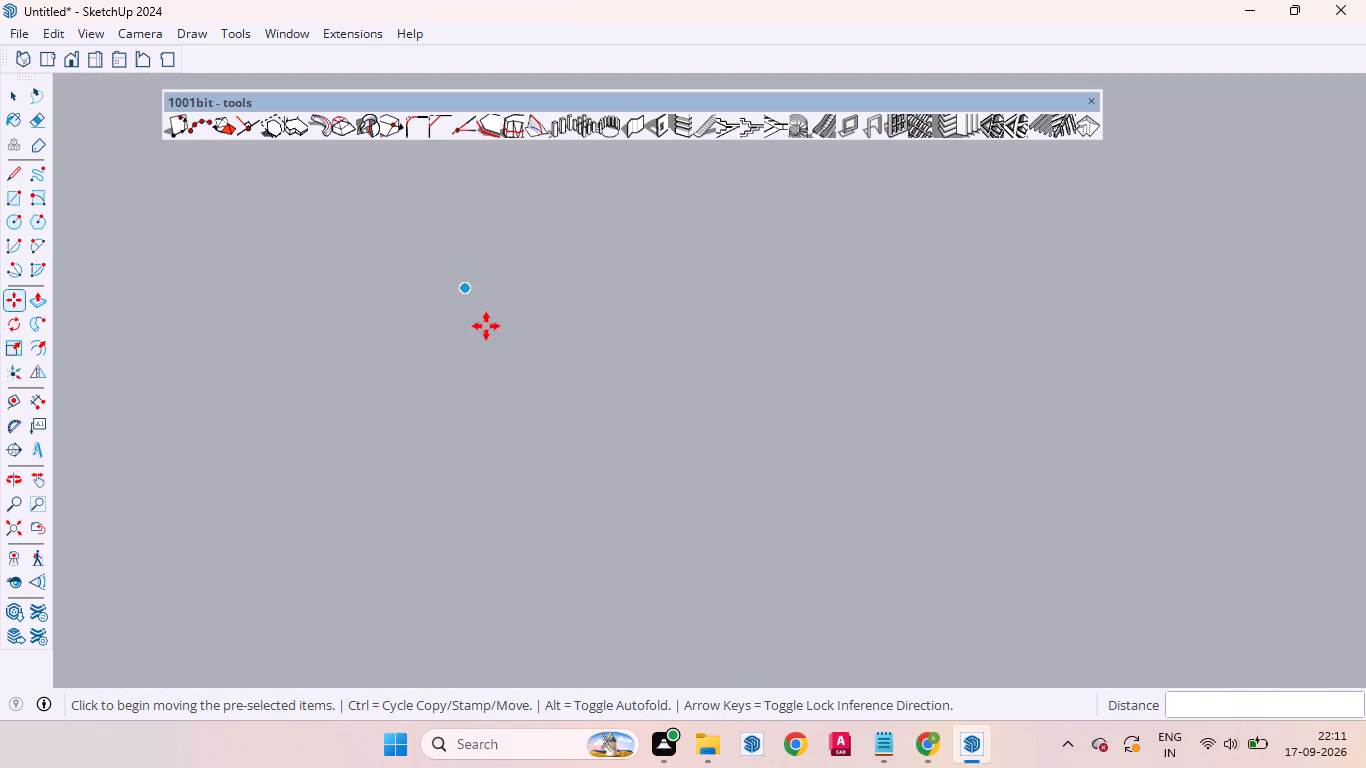
{"action": "left_click", "coordinate": [47, 510]}
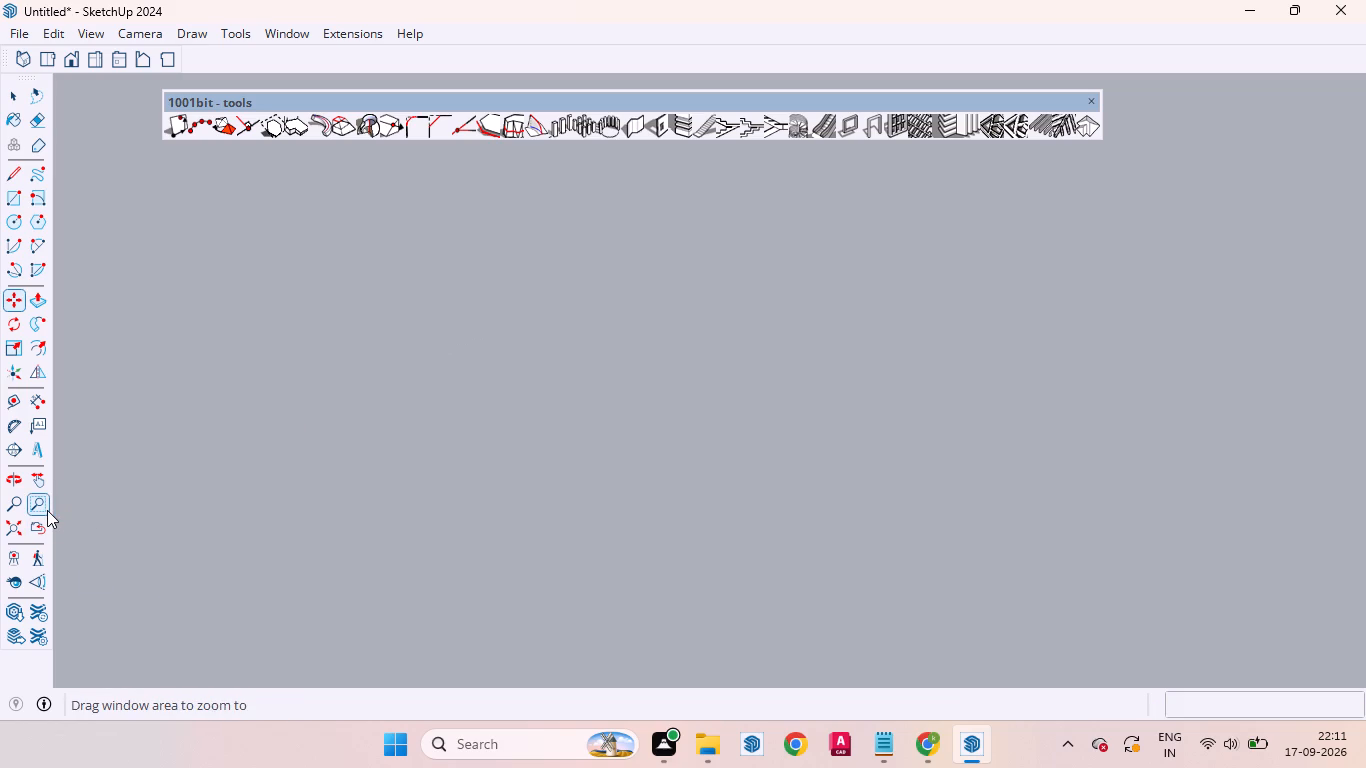
{"action": "left_click", "coordinate": [45, 525]}
{"action": "scroll", "coordinate": [440, 280], "scroll_direction": "down", "scroll_amount": 4}
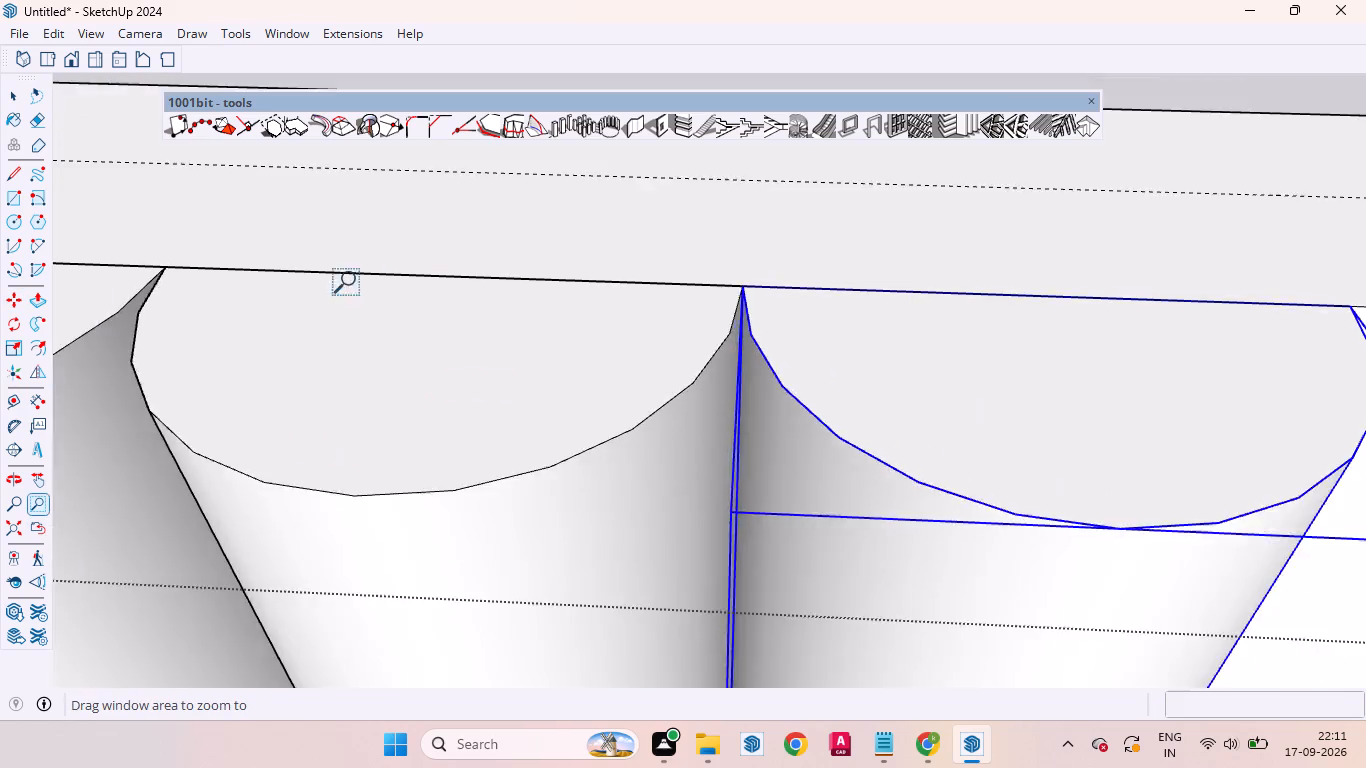
{"action": "scroll", "coordinate": [354, 278], "scroll_direction": "down", "scroll_amount": 15}
{"action": "scroll", "coordinate": [189, 300], "scroll_direction": "down", "scroll_amount": 12}
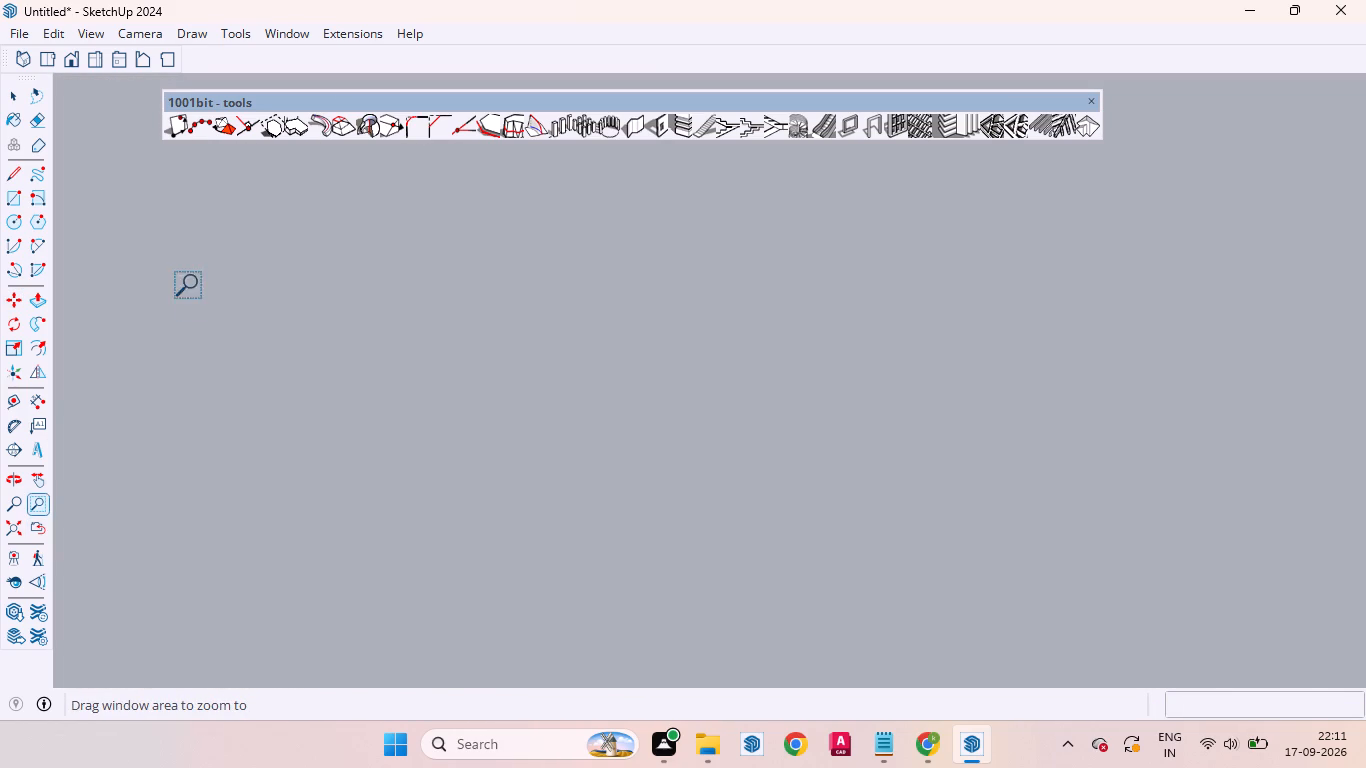
{"action": "left_click", "coordinate": [43, 513]}
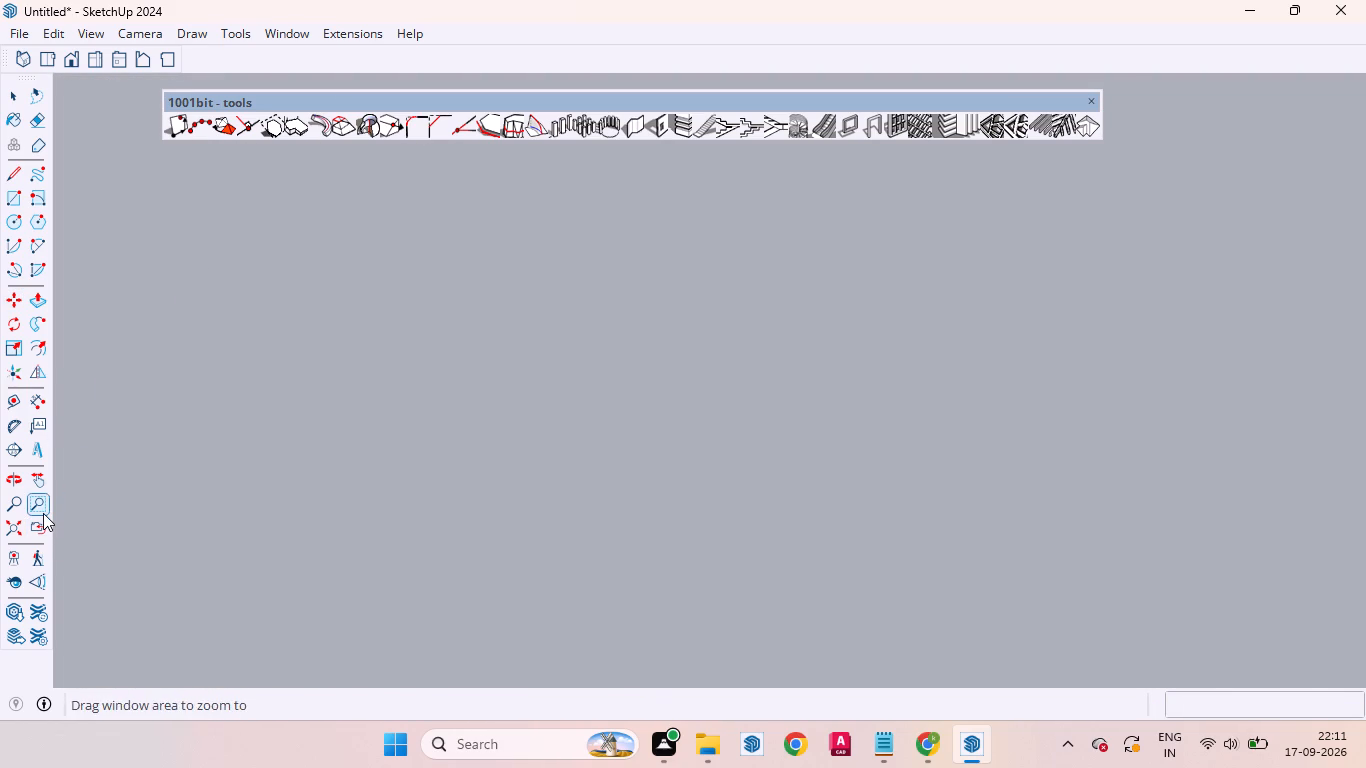
{"action": "left_click", "coordinate": [41, 529]}
{"action": "scroll", "coordinate": [266, 491], "scroll_direction": "down", "scroll_amount": 7}
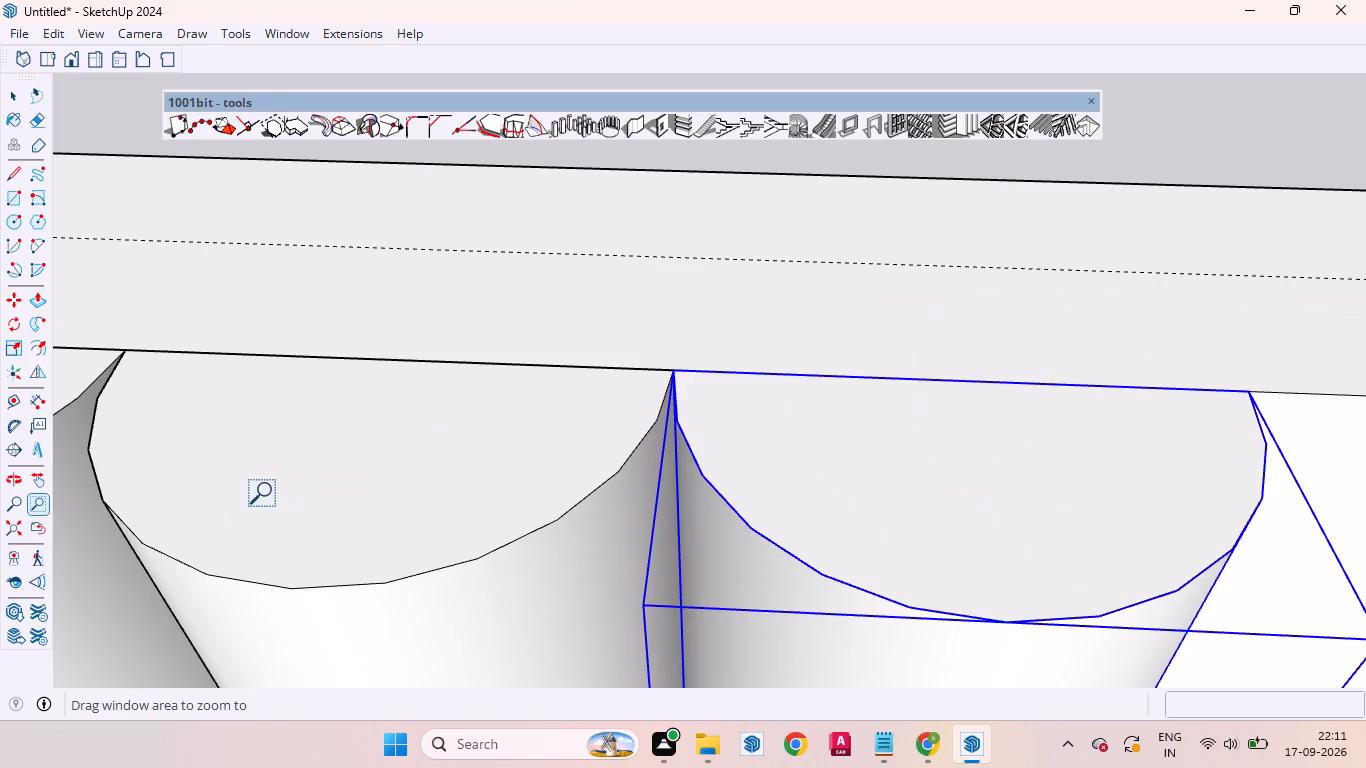
Copy the newest end strip about 1 7/16" sideways, corner to corner, array it 20x across the uncovered backing panel, and exit the group.
{"action": "middle_click_drag", "start_coordinate": [480, 451], "coordinate": [469, 290]}
{"action": "scroll", "coordinate": [443, 306], "scroll_direction": "down", "scroll_amount": 7}
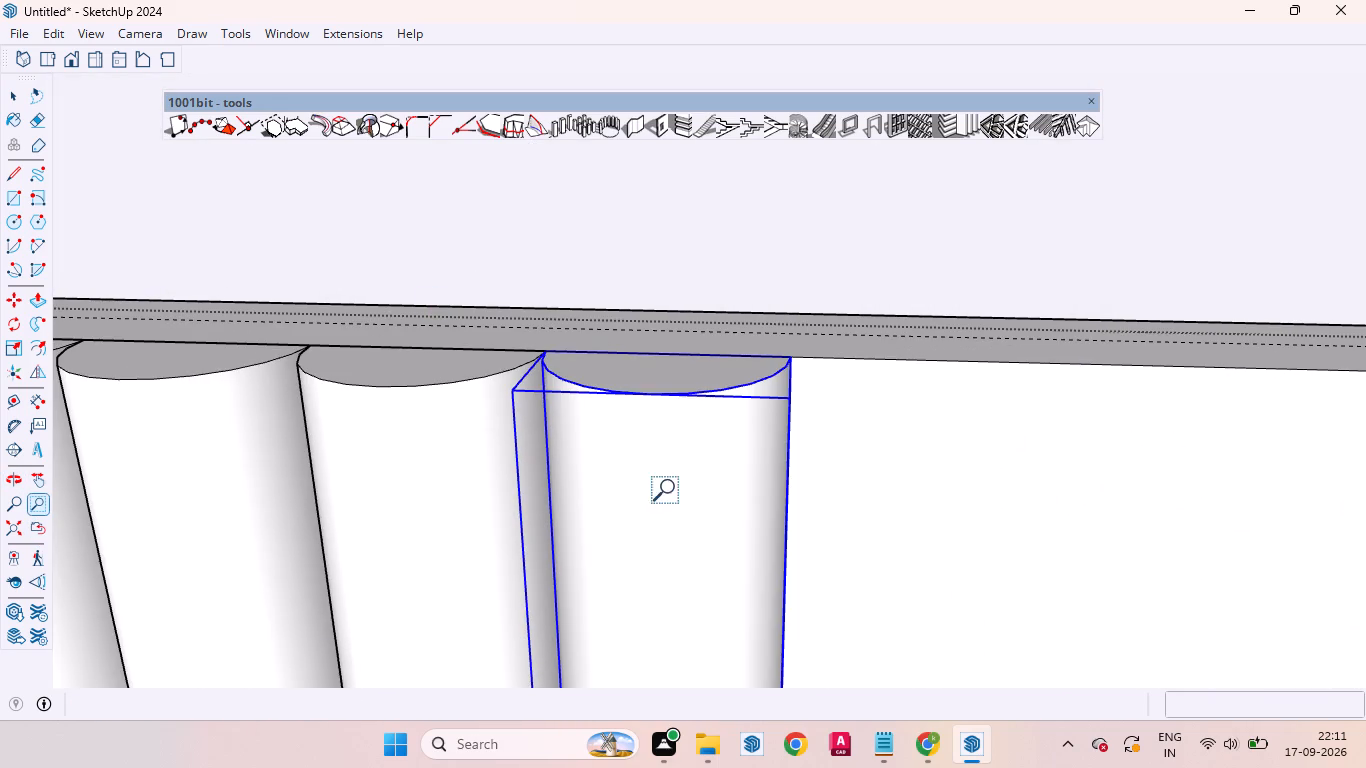
{"action": "scroll", "coordinate": [401, 388], "scroll_direction": "down", "scroll_amount": 6}
{"action": "scroll", "coordinate": [680, 383], "scroll_direction": "up", "scroll_amount": 6}
{"action": "key", "text": "m"}
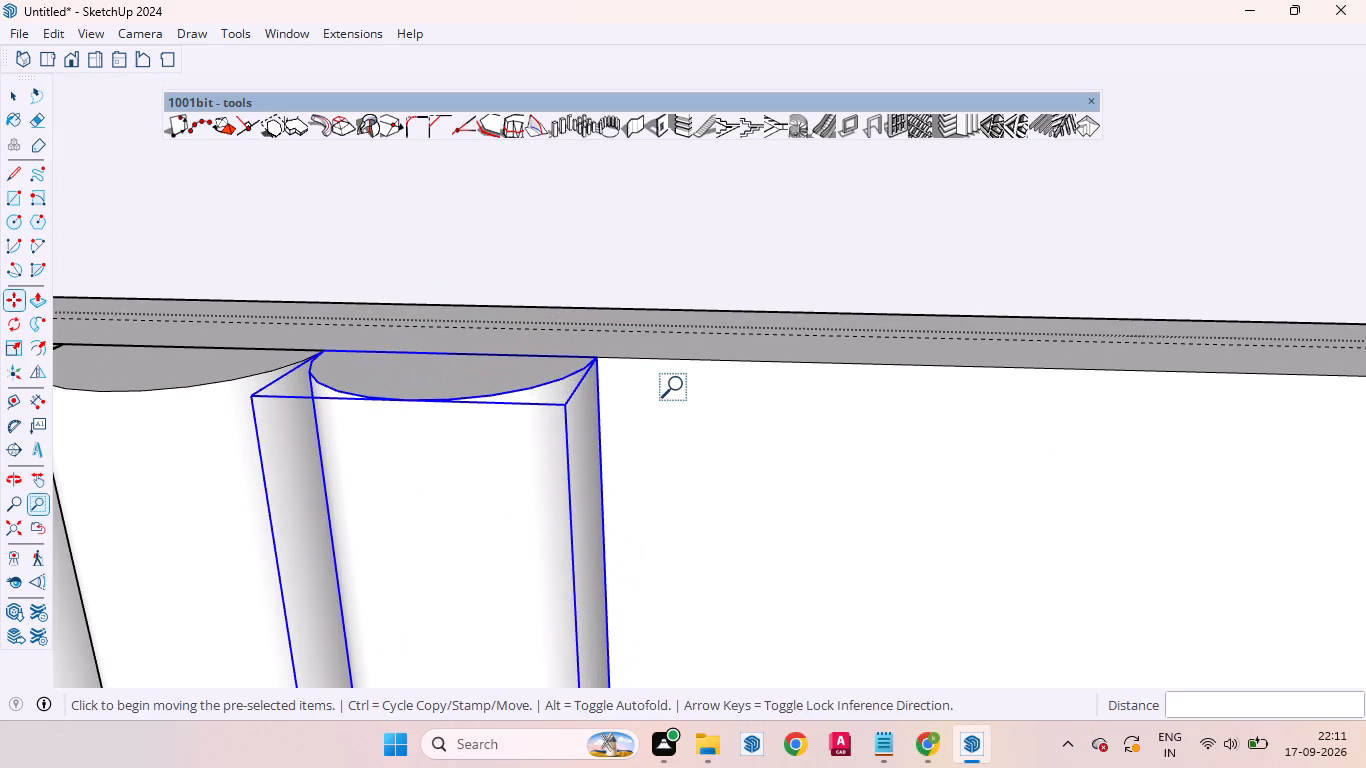
{"action": "scroll", "coordinate": [430, 396], "scroll_direction": "up", "scroll_amount": 3}
{"action": "middle_click_drag", "start_coordinate": [391, 344], "coordinate": [391, 472]}
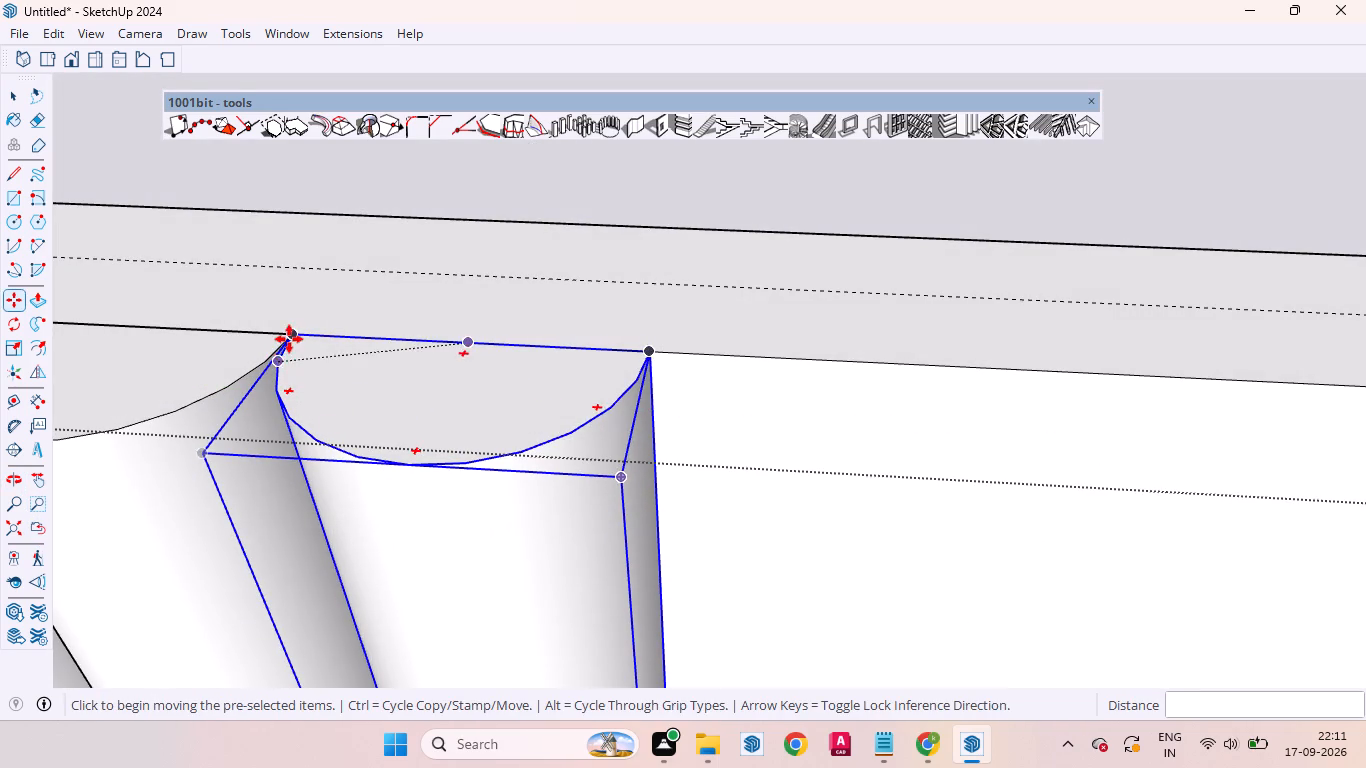
{"action": "left_click", "coordinate": [291, 330]}
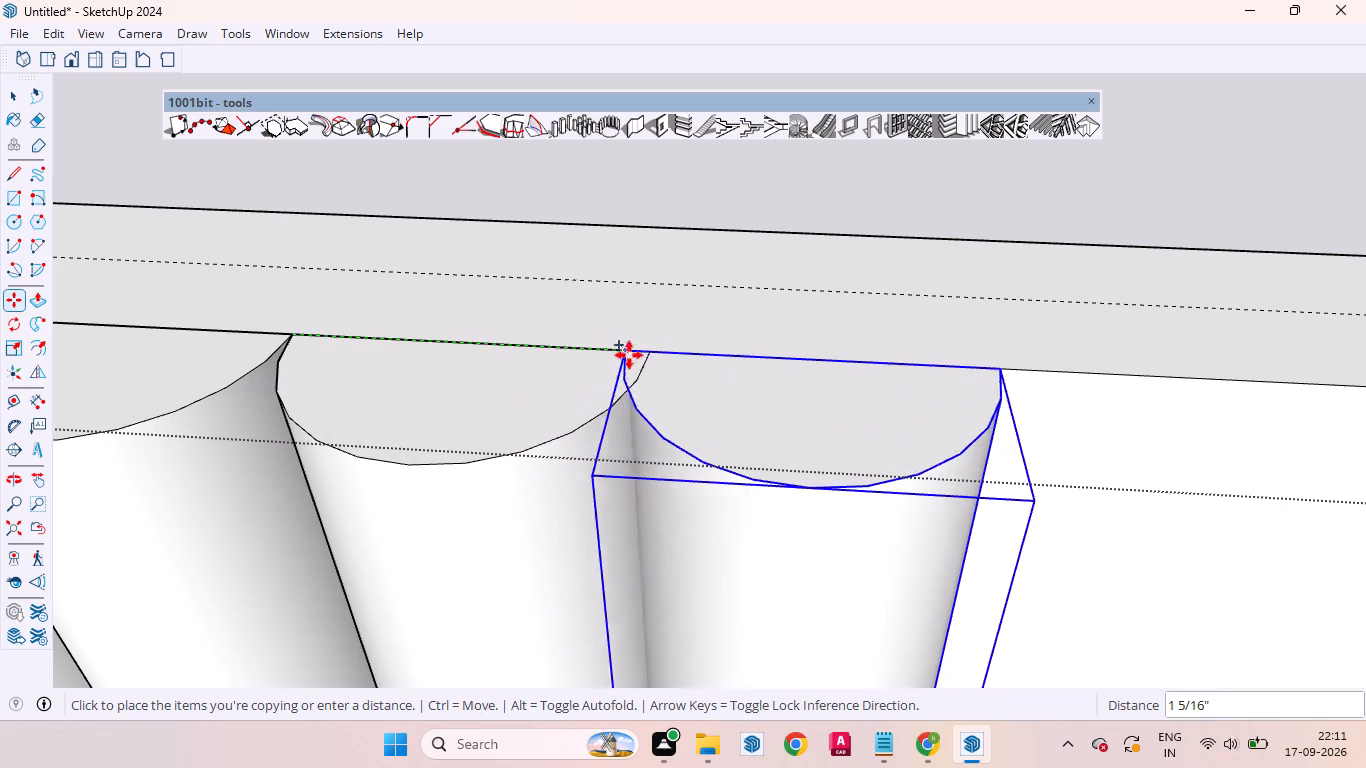
{"action": "left_click", "coordinate": [651, 354]}
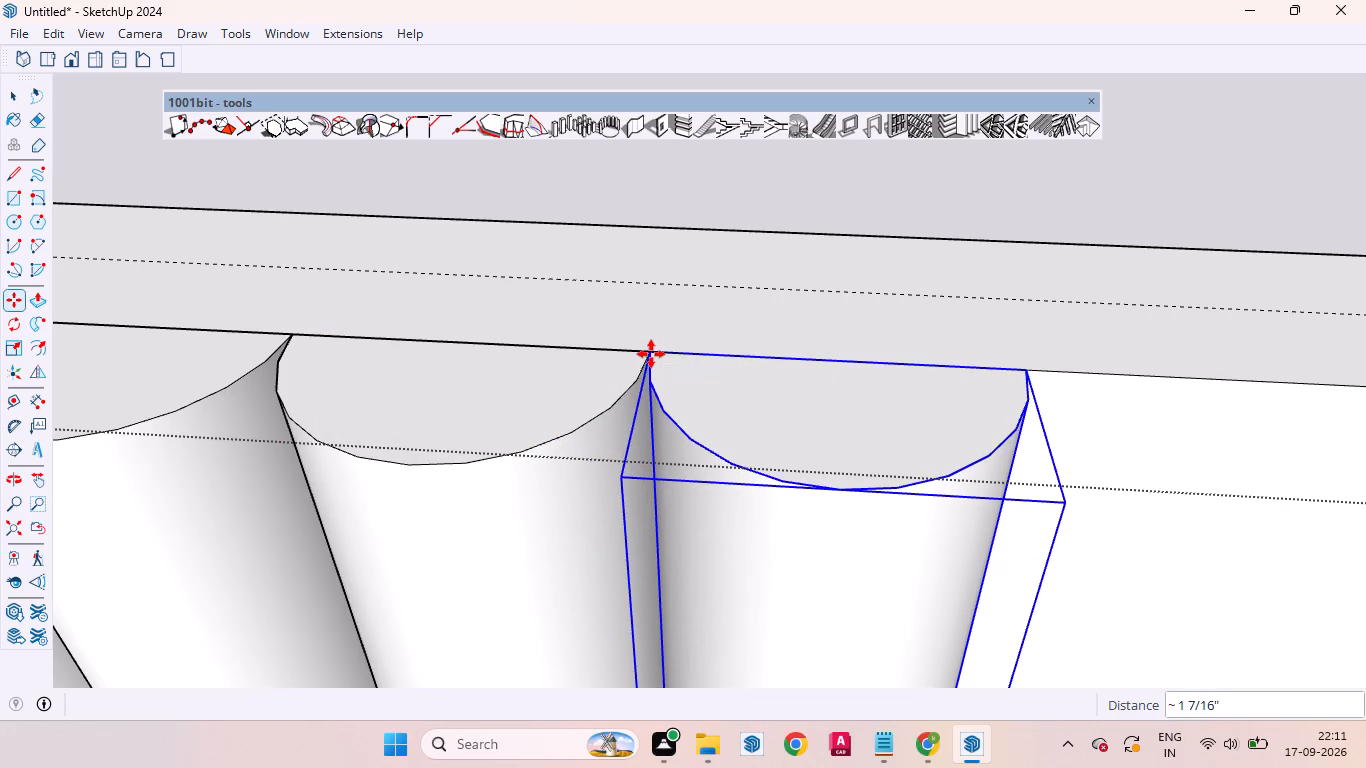
{"action": "type", "text": "20x"}
{"action": "key", "text": "Return"}
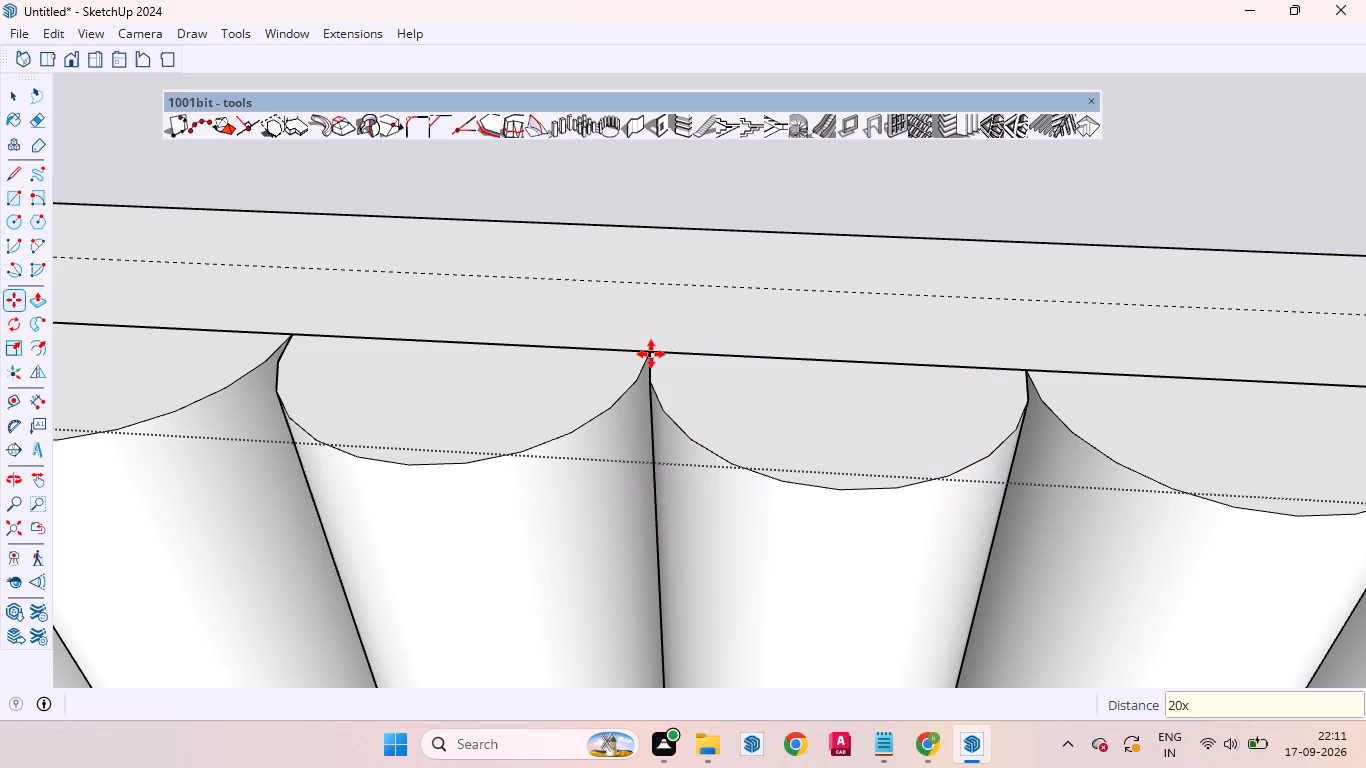
{"action": "scroll", "coordinate": [536, 236], "scroll_direction": "down", "scroll_amount": 1}
{"action": "middle_click_drag", "start_coordinate": [531, 598], "coordinate": [524, 382]}
{"action": "scroll", "coordinate": [524, 382], "scroll_direction": "up", "scroll_amount": 1}
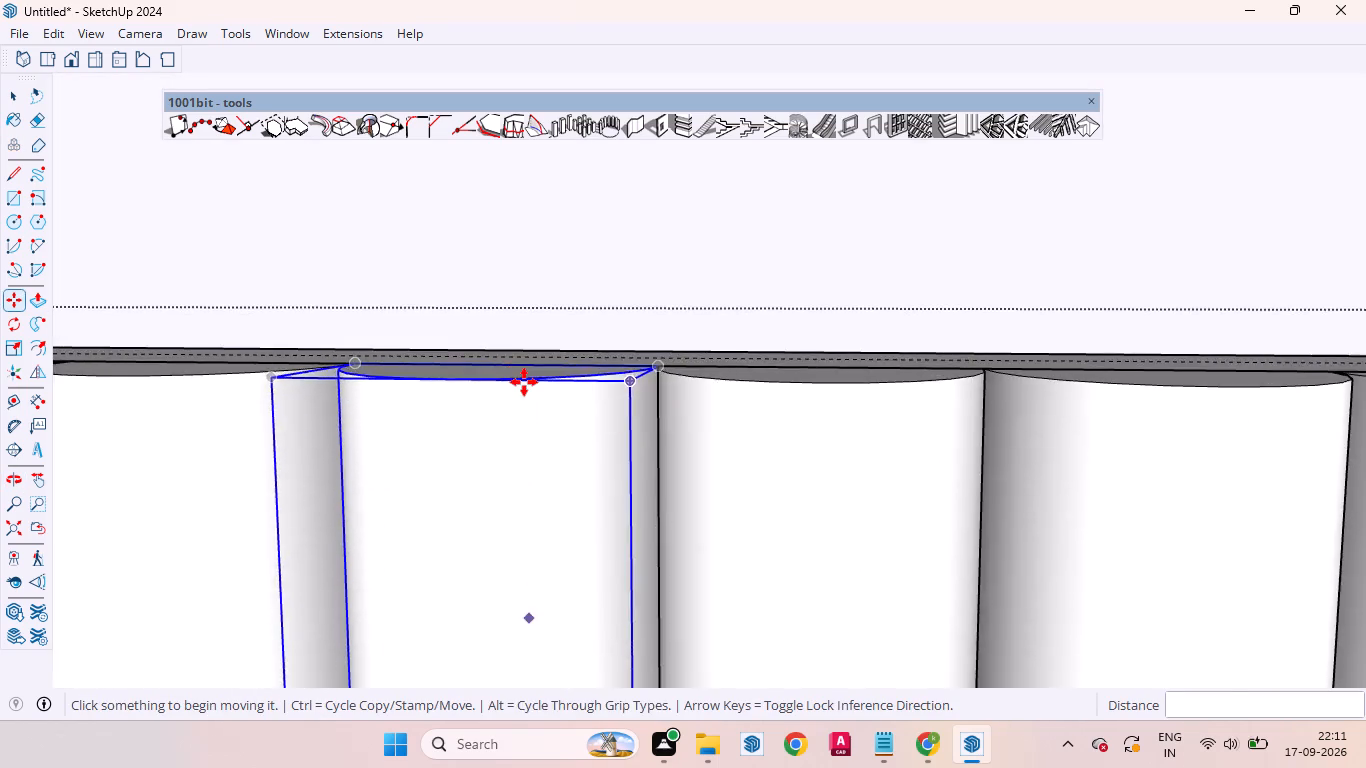
{"action": "scroll", "coordinate": [523, 382], "scroll_direction": "down", "scroll_amount": 20}
{"action": "scroll", "coordinate": [523, 382], "scroll_direction": "down", "scroll_amount": 13}
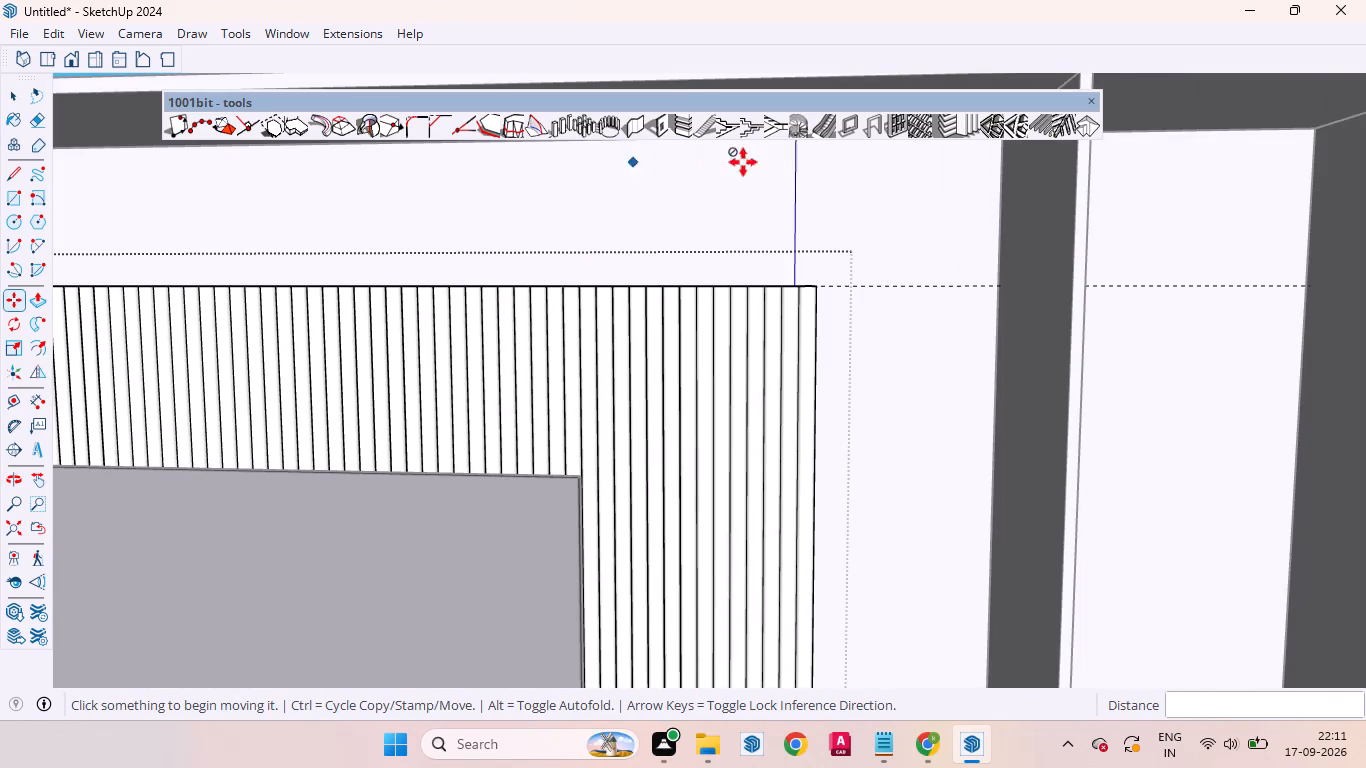
{"action": "scroll", "coordinate": [698, 255], "scroll_direction": "down", "scroll_amount": 7}
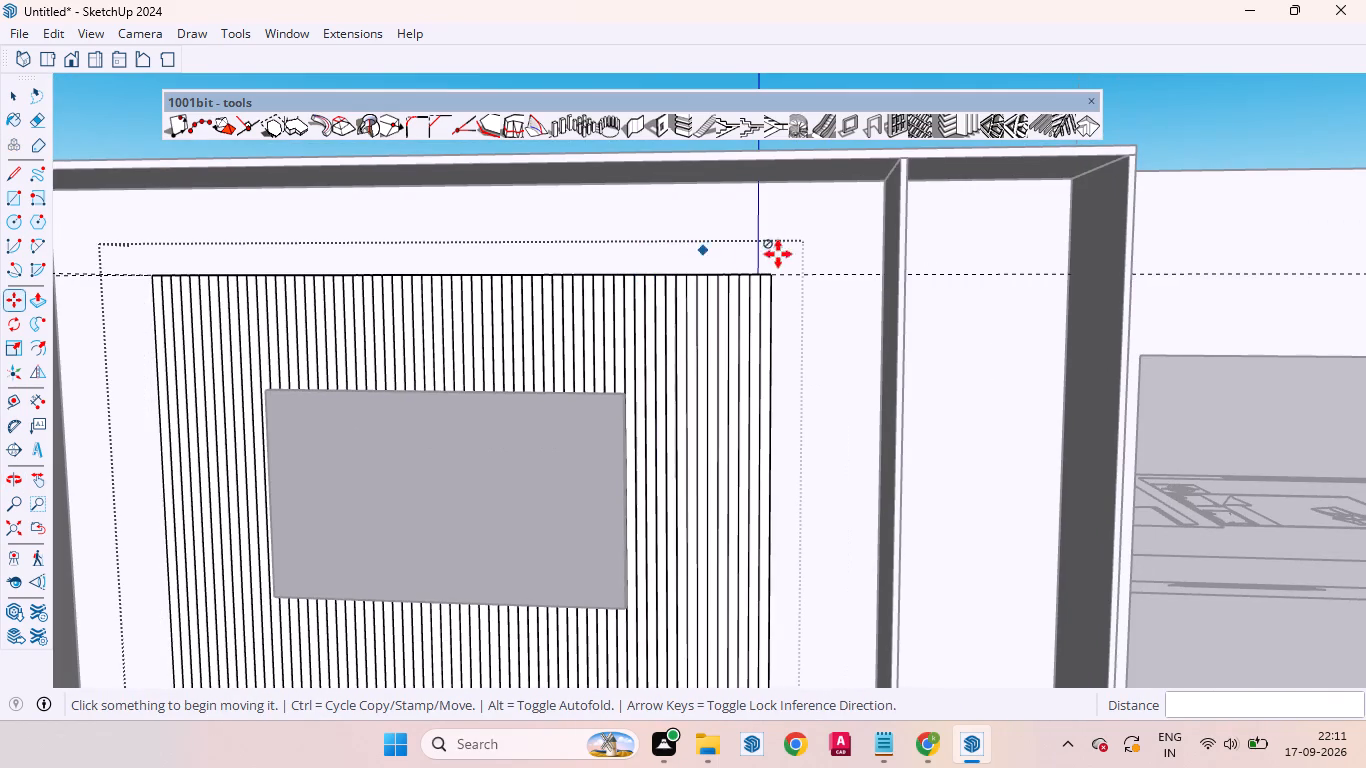
{"action": "scroll", "coordinate": [788, 282], "scroll_direction": "down", "scroll_amount": 6}
{"action": "key", "text": "space"}
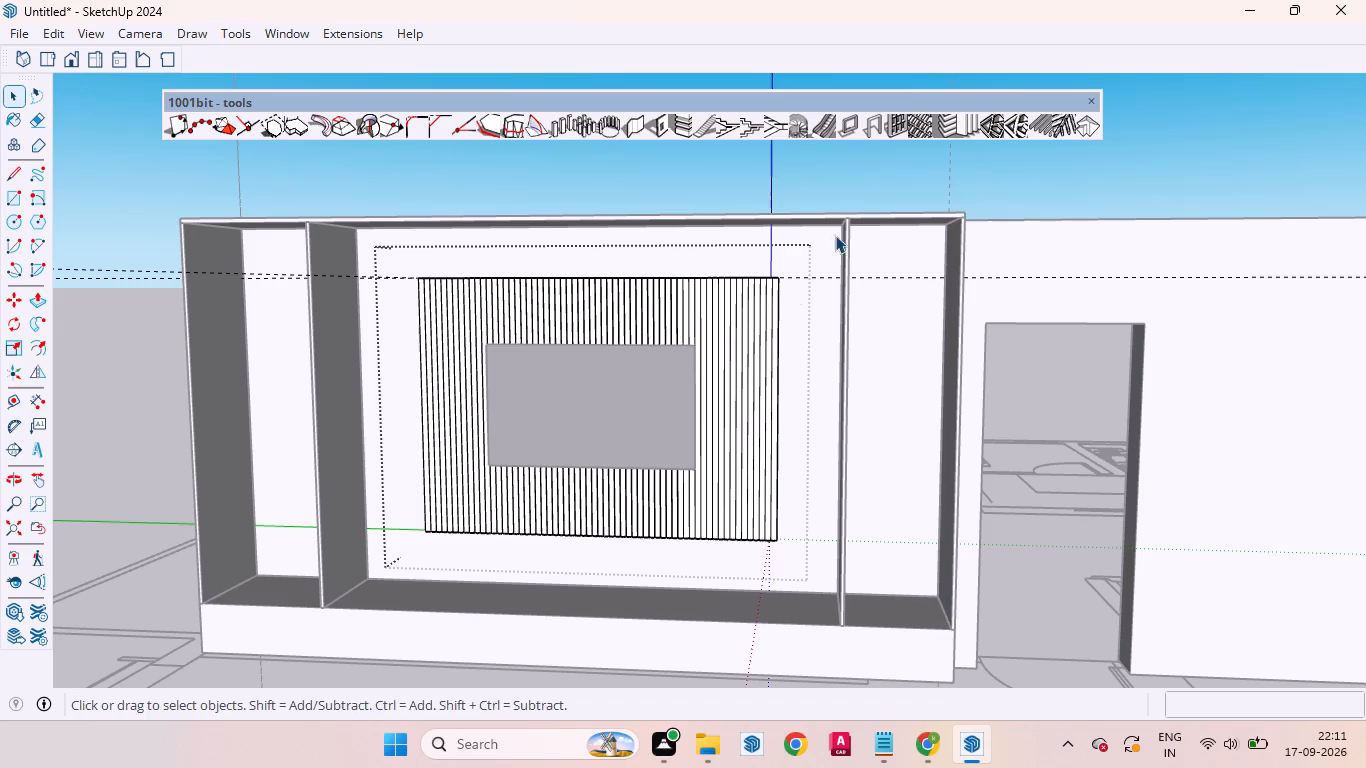
{"action": "left_click", "coordinate": [752, 194]}
Reopen the fluted panel group and delete the end strip that extends past the backing panel's edge.
{"action": "scroll", "coordinate": [758, 261], "scroll_direction": "up", "scroll_amount": 6}
{"action": "middle_click_drag", "start_coordinate": [749, 294], "coordinate": [738, 517]}
{"action": "scroll", "coordinate": [749, 294], "scroll_direction": "up", "scroll_amount": 1}
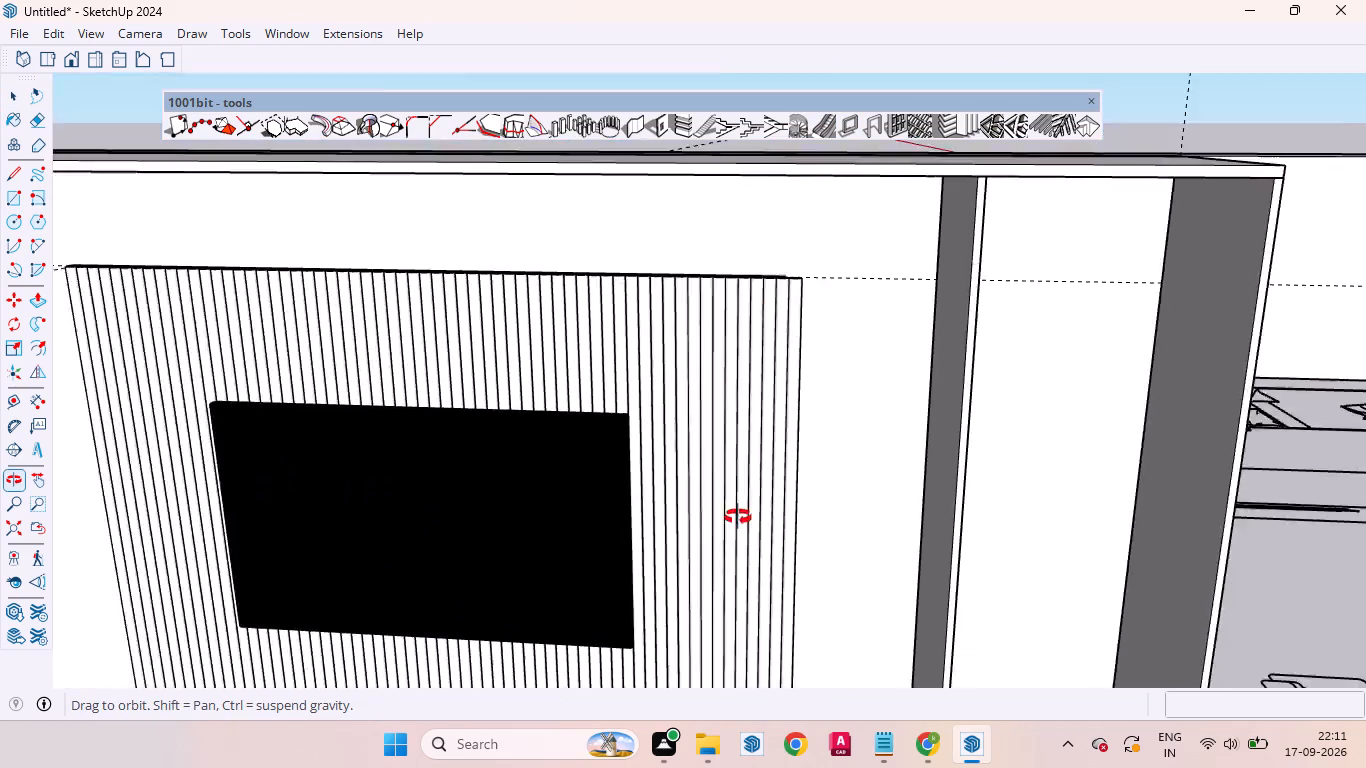
{"action": "middle_click_drag", "start_coordinate": [738, 517], "coordinate": [821, 514]}
{"action": "scroll", "coordinate": [815, 398], "scroll_direction": "up", "scroll_amount": 5}
{"action": "middle_click_drag", "start_coordinate": [815, 394], "coordinate": [813, 307]}
{"action": "scroll", "coordinate": [827, 269], "scroll_direction": "down", "scroll_amount": 4}
{"action": "scroll", "coordinate": [811, 199], "scroll_direction": "up", "scroll_amount": 7}
{"action": "scroll", "coordinate": [724, 194], "scroll_direction": "up", "scroll_amount": 6}
{"action": "scroll", "coordinate": [724, 194], "scroll_direction": "down", "scroll_amount": 1}
{"action": "scroll", "coordinate": [724, 194], "scroll_direction": "up", "scroll_amount": 5}
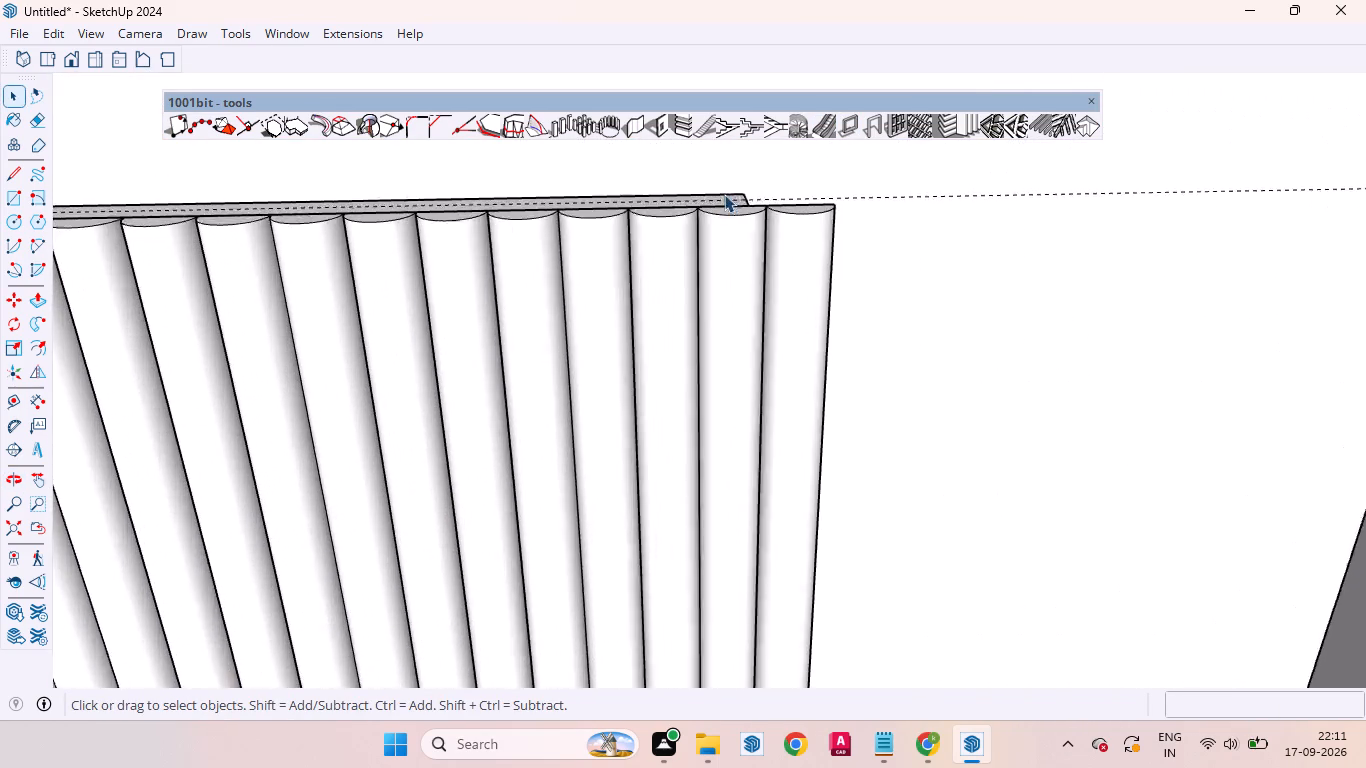
{"action": "scroll", "coordinate": [724, 194], "scroll_direction": "up", "scroll_amount": 2}
{"action": "left_click", "coordinate": [844, 341]}
{"action": "triple_click", "coordinate": [844, 341]}
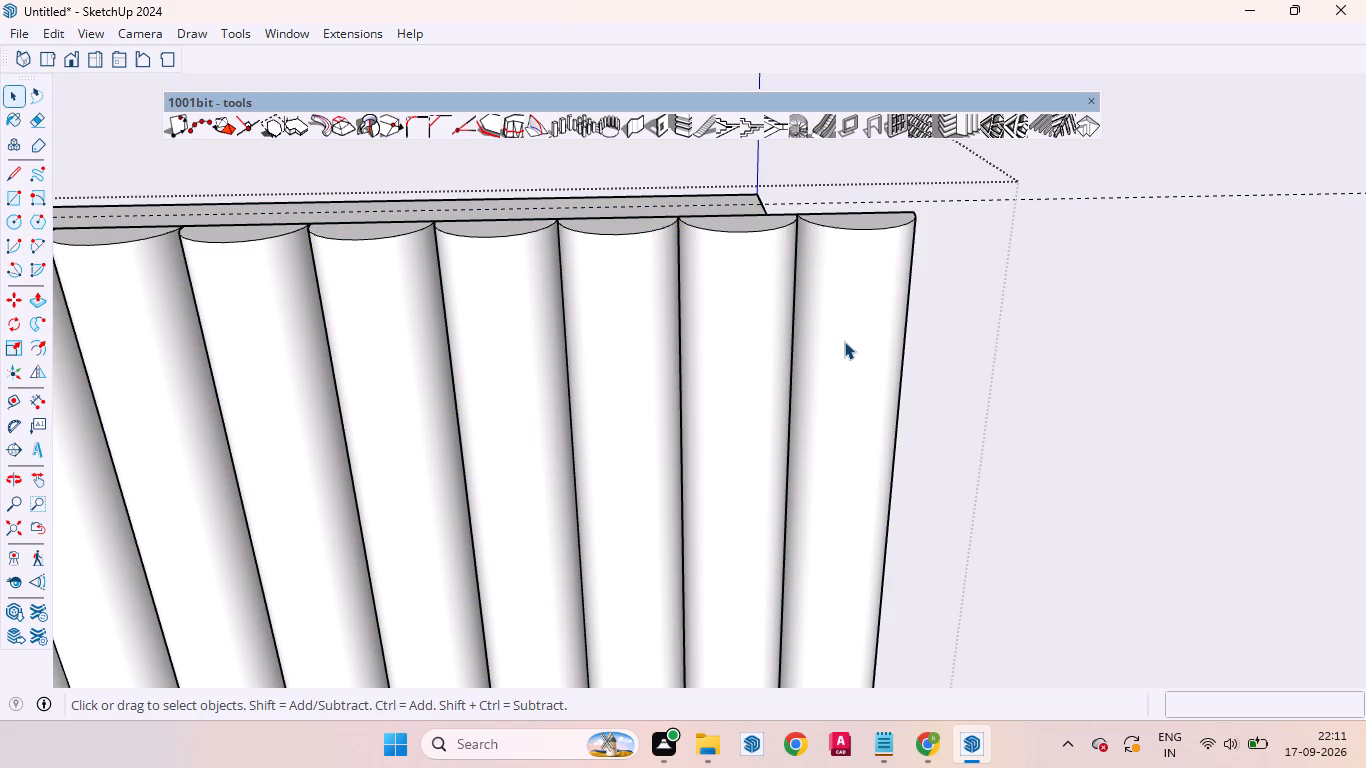
{"action": "key", "text": "Delete"}
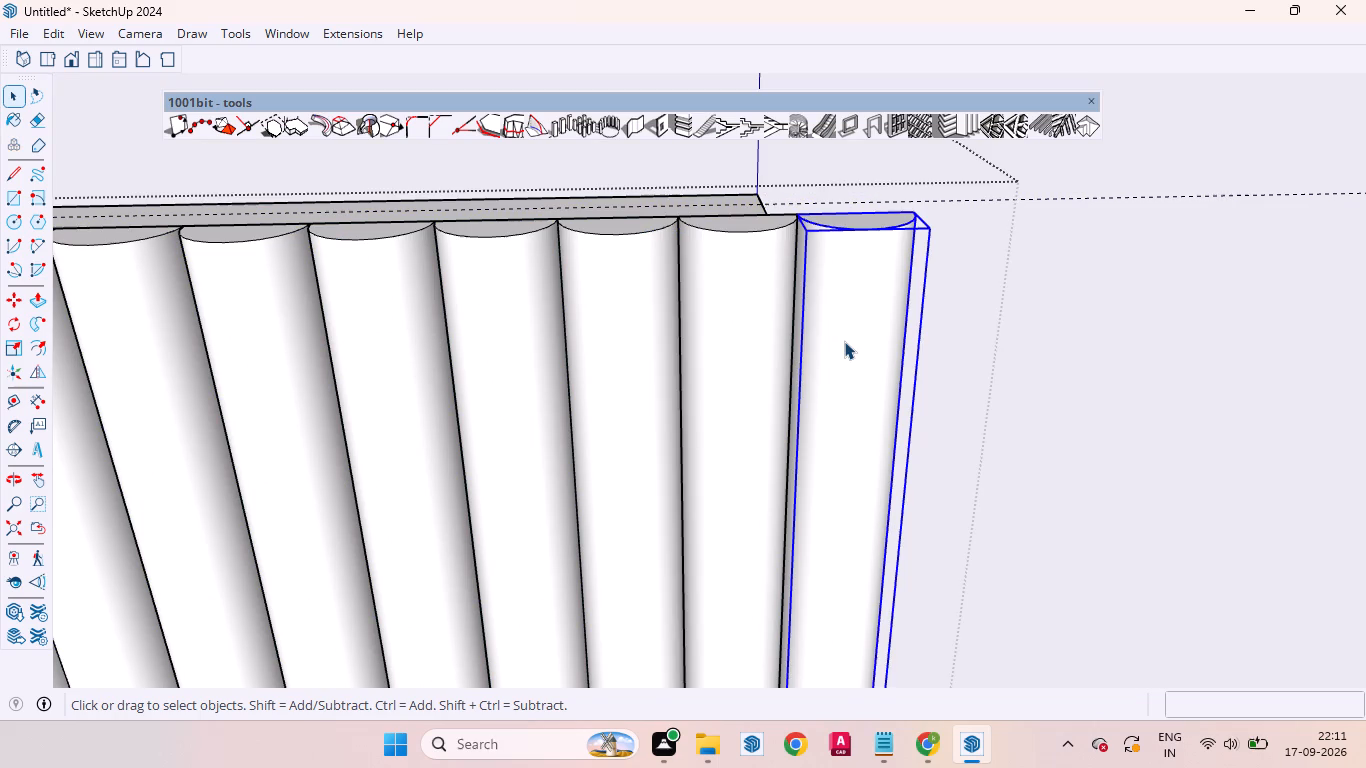
Examine the completed strip coverage and the TV from several angles, and exit the fluted panel group.
{"action": "scroll", "coordinate": [554, 0], "scroll_direction": "down", "scroll_amount": 3}
{"action": "scroll", "coordinate": [521, 0], "scroll_direction": "up", "scroll_amount": 1}
{"action": "scroll", "coordinate": [521, 0], "scroll_direction": "down", "scroll_amount": 4}
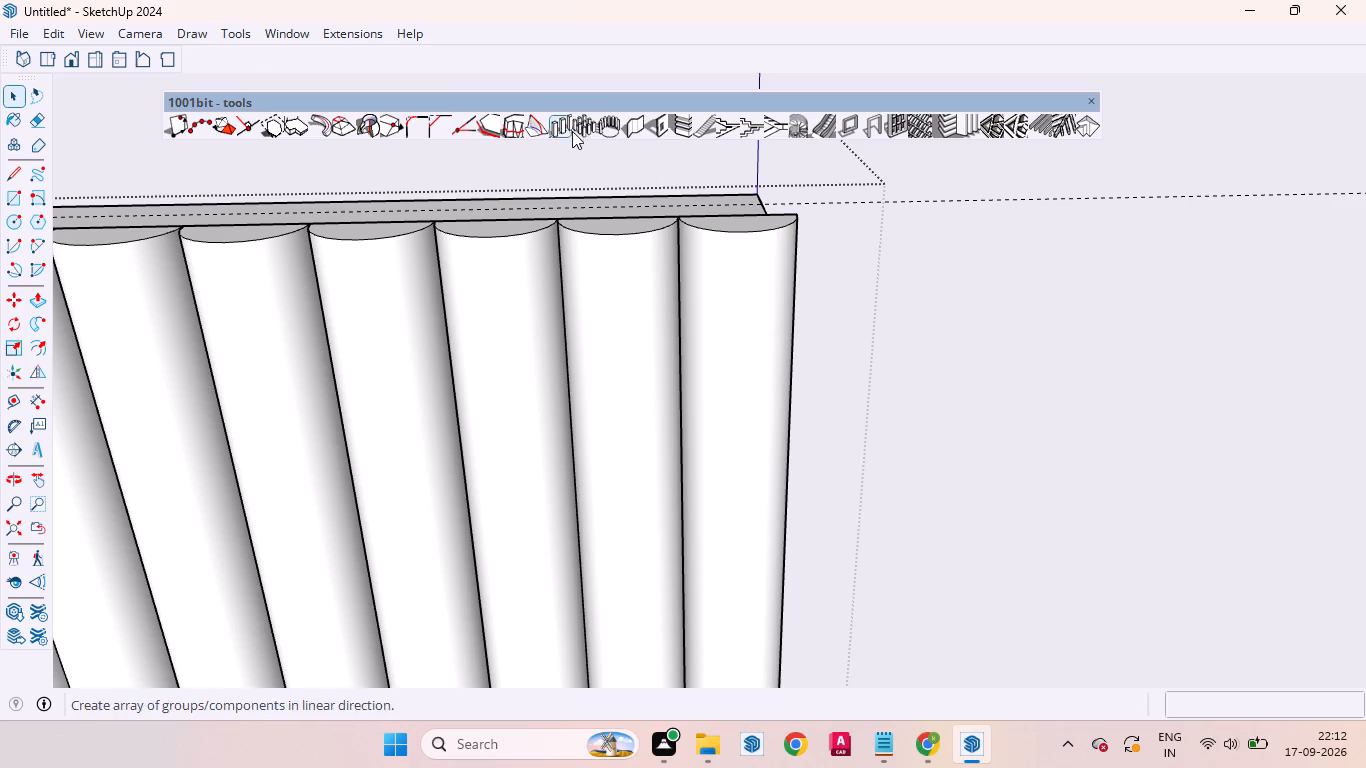
{"action": "scroll", "coordinate": [570, 201], "scroll_direction": "down", "scroll_amount": 12}
{"action": "middle_click_drag", "start_coordinate": [675, 524], "coordinate": [693, 300]}
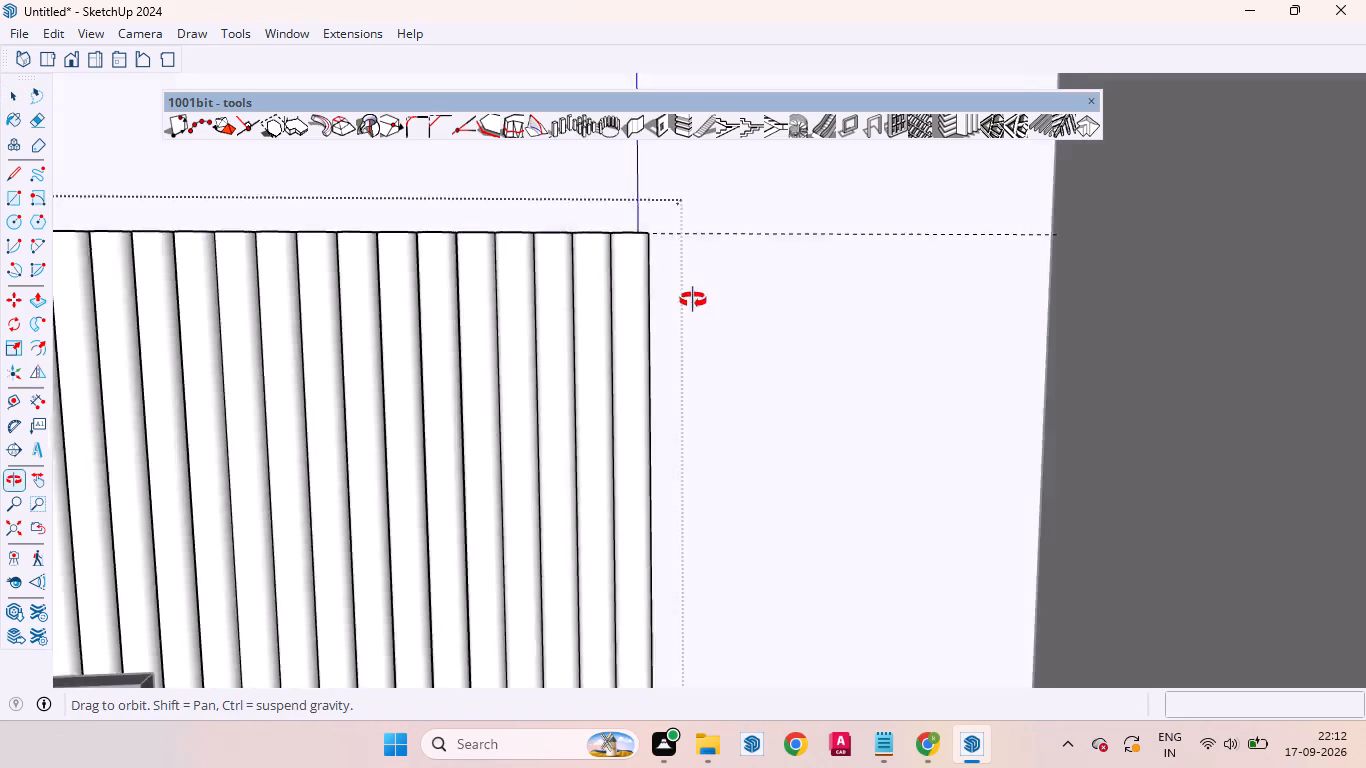
{"action": "middle_click_drag", "start_coordinate": [693, 300], "coordinate": [770, 316]}
{"action": "scroll", "coordinate": [682, 298], "scroll_direction": "up", "scroll_amount": 1}
{"action": "scroll", "coordinate": [682, 298], "scroll_direction": "down", "scroll_amount": 9}
{"action": "scroll", "coordinate": [682, 298], "scroll_direction": "down", "scroll_amount": 18}
{"action": "scroll", "coordinate": [682, 298], "scroll_direction": "up", "scroll_amount": 1}
{"action": "scroll", "coordinate": [682, 298], "scroll_direction": "down", "scroll_amount": 1}
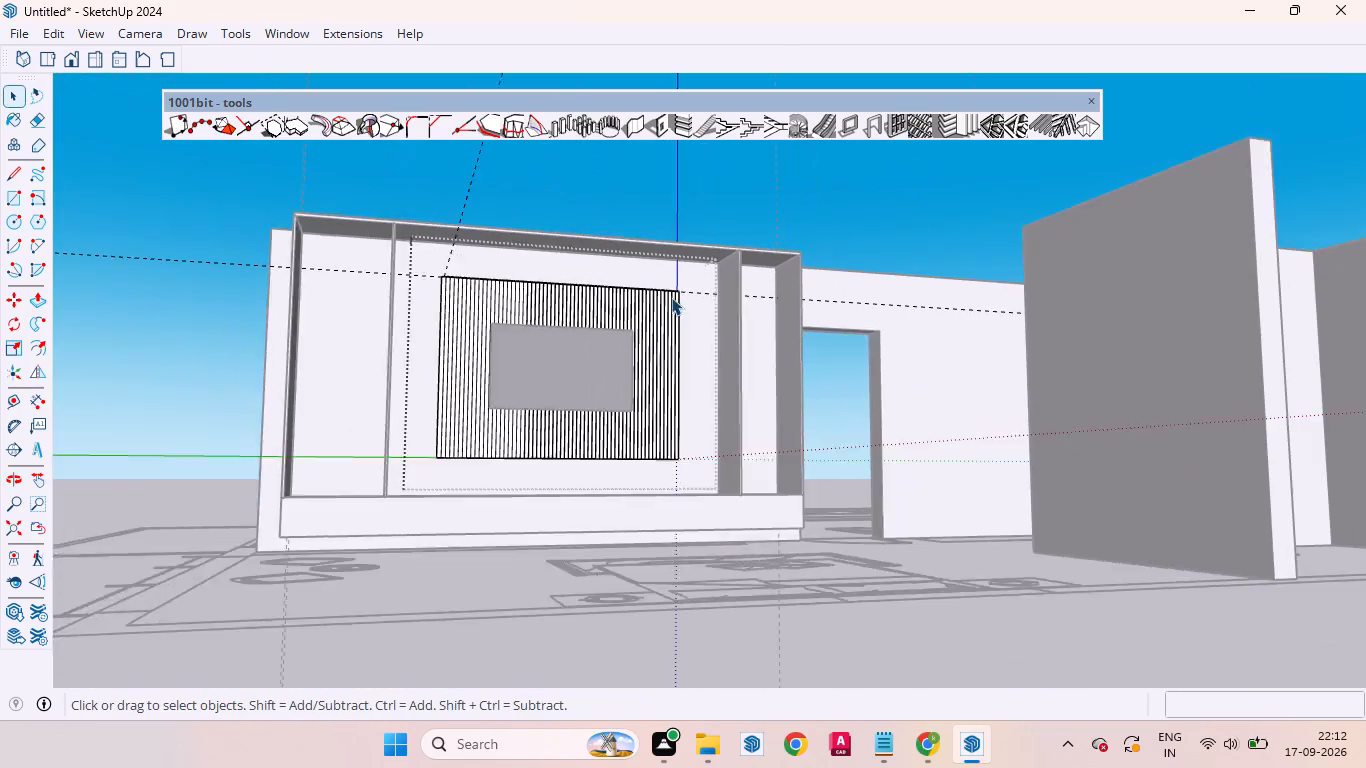
{"action": "middle_click_drag", "start_coordinate": [779, 52], "coordinate": [424, 142]}
{"action": "scroll", "coordinate": [424, 142], "scroll_direction": "up", "scroll_amount": 1}
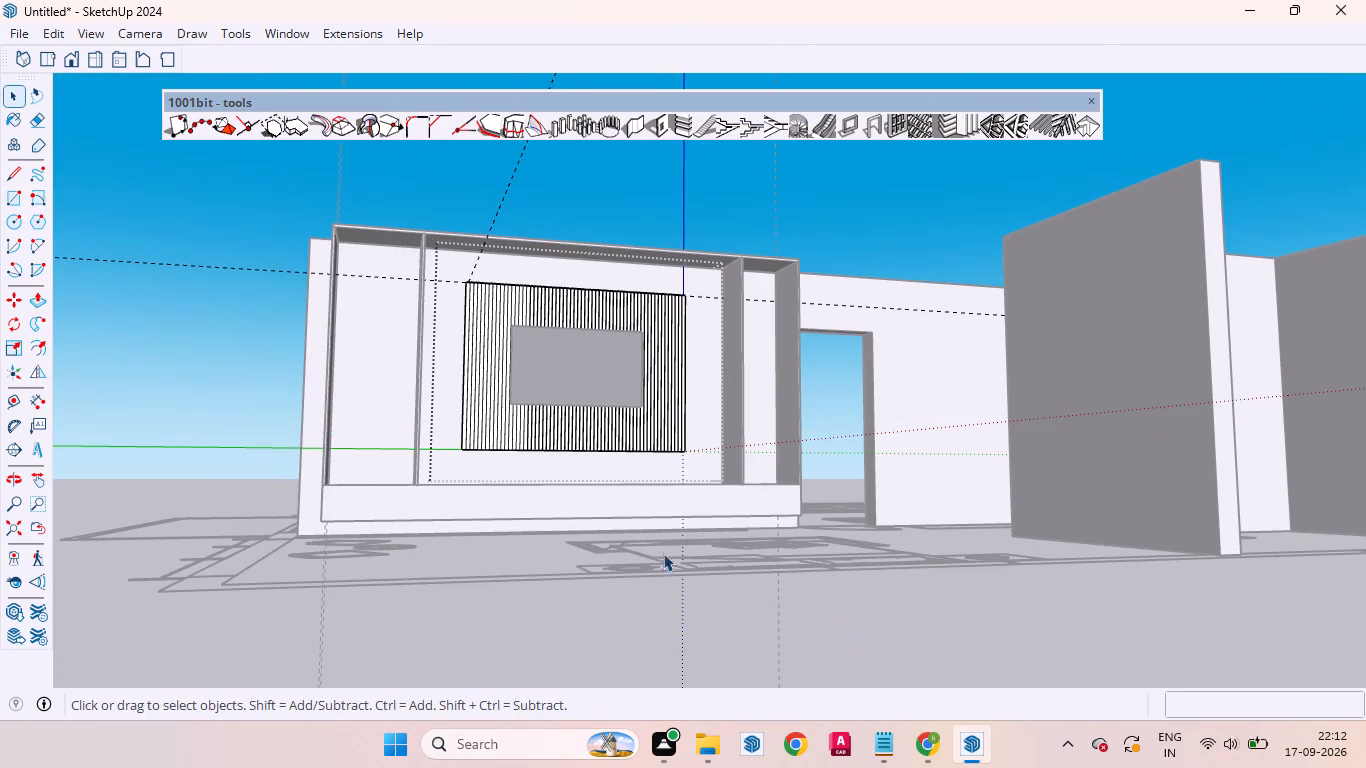
{"action": "scroll", "coordinate": [599, 517], "scroll_direction": "up", "scroll_amount": 3}
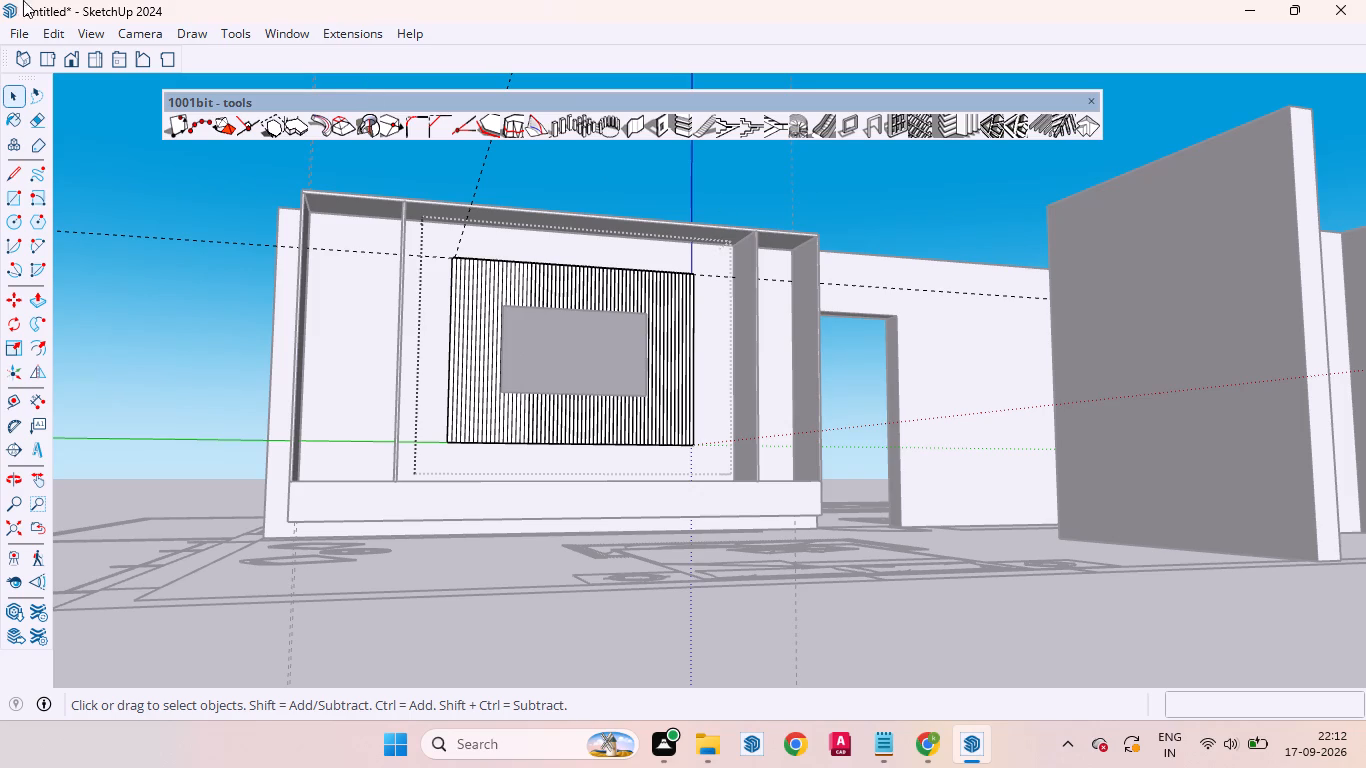
{"action": "scroll", "coordinate": [597, 444], "scroll_direction": "up", "scroll_amount": 5}
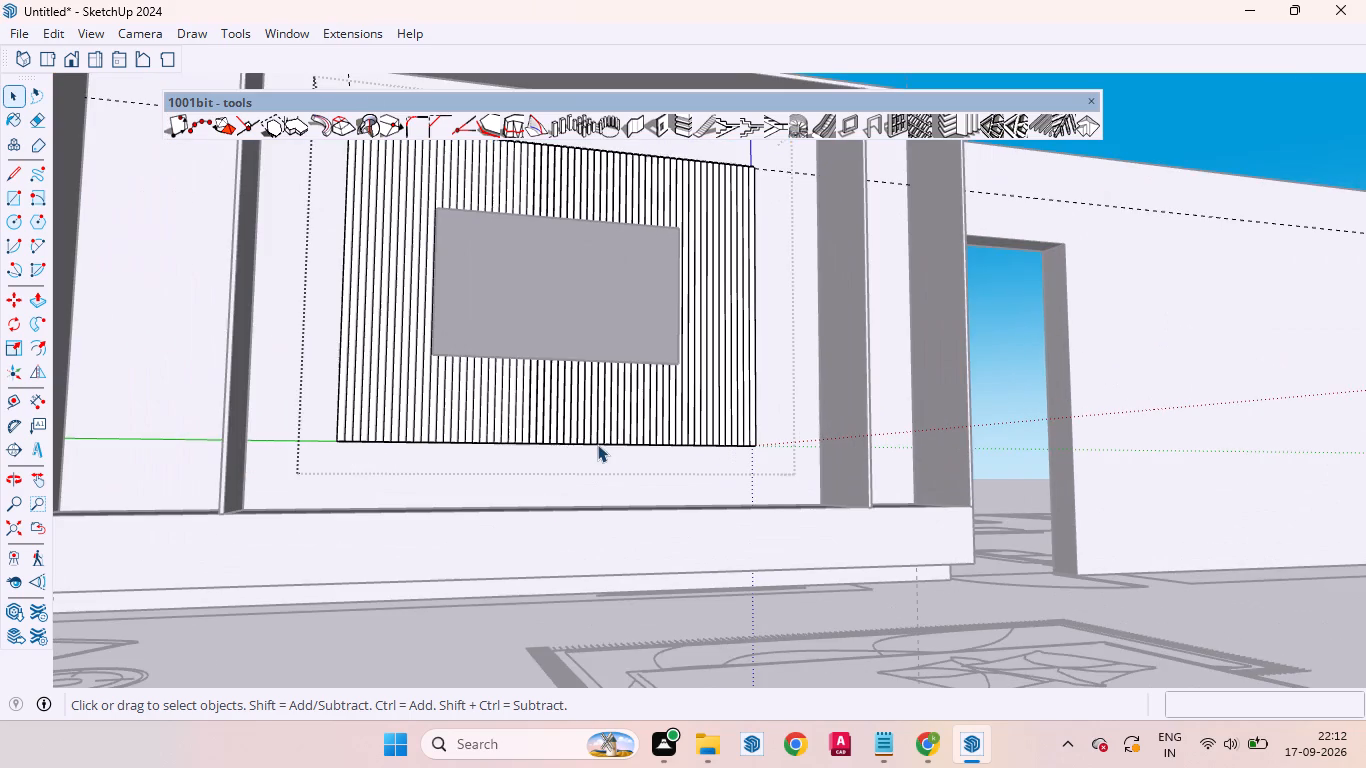
{"action": "middle_click_drag", "start_coordinate": [660, 468], "coordinate": [569, 560]}
{"action": "scroll", "coordinate": [611, 347], "scroll_direction": "down", "scroll_amount": 7}
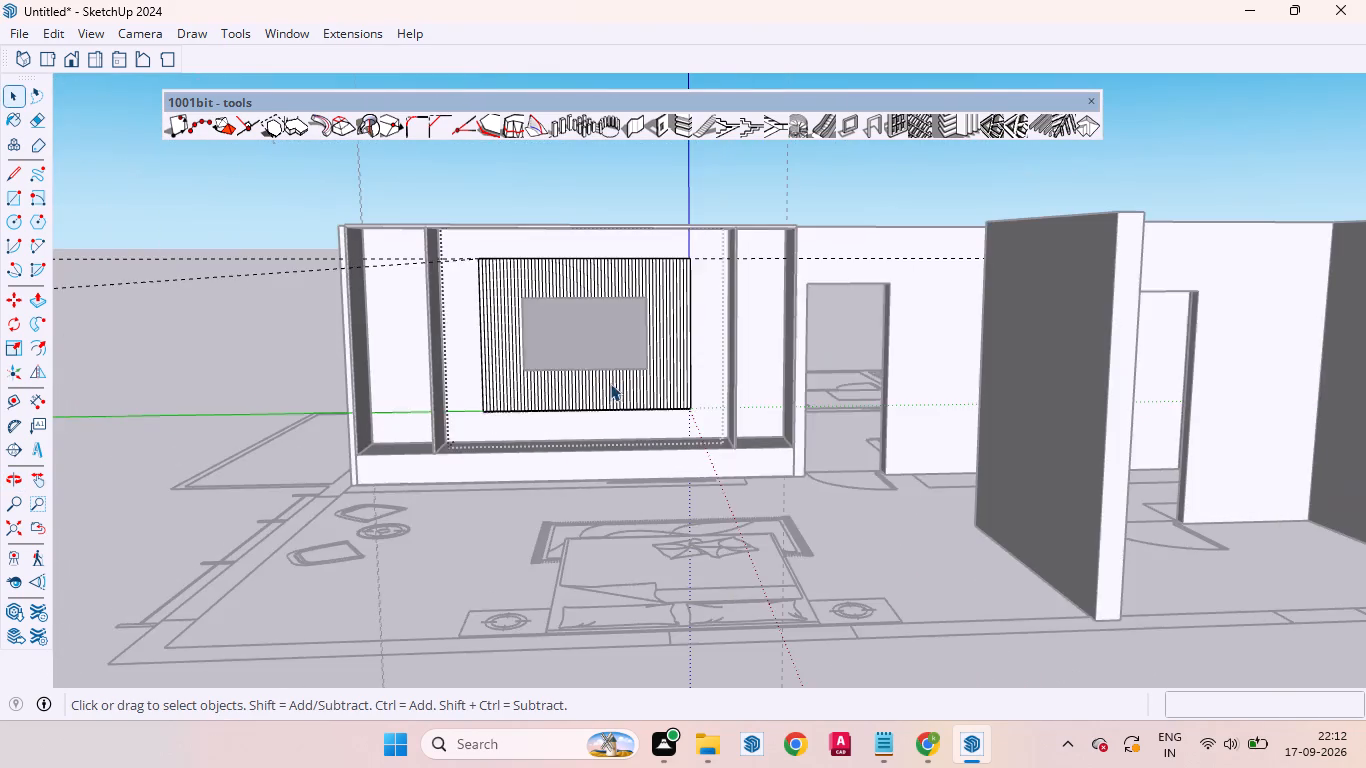
{"action": "scroll", "coordinate": [562, 309], "scroll_direction": "up", "scroll_amount": 2}
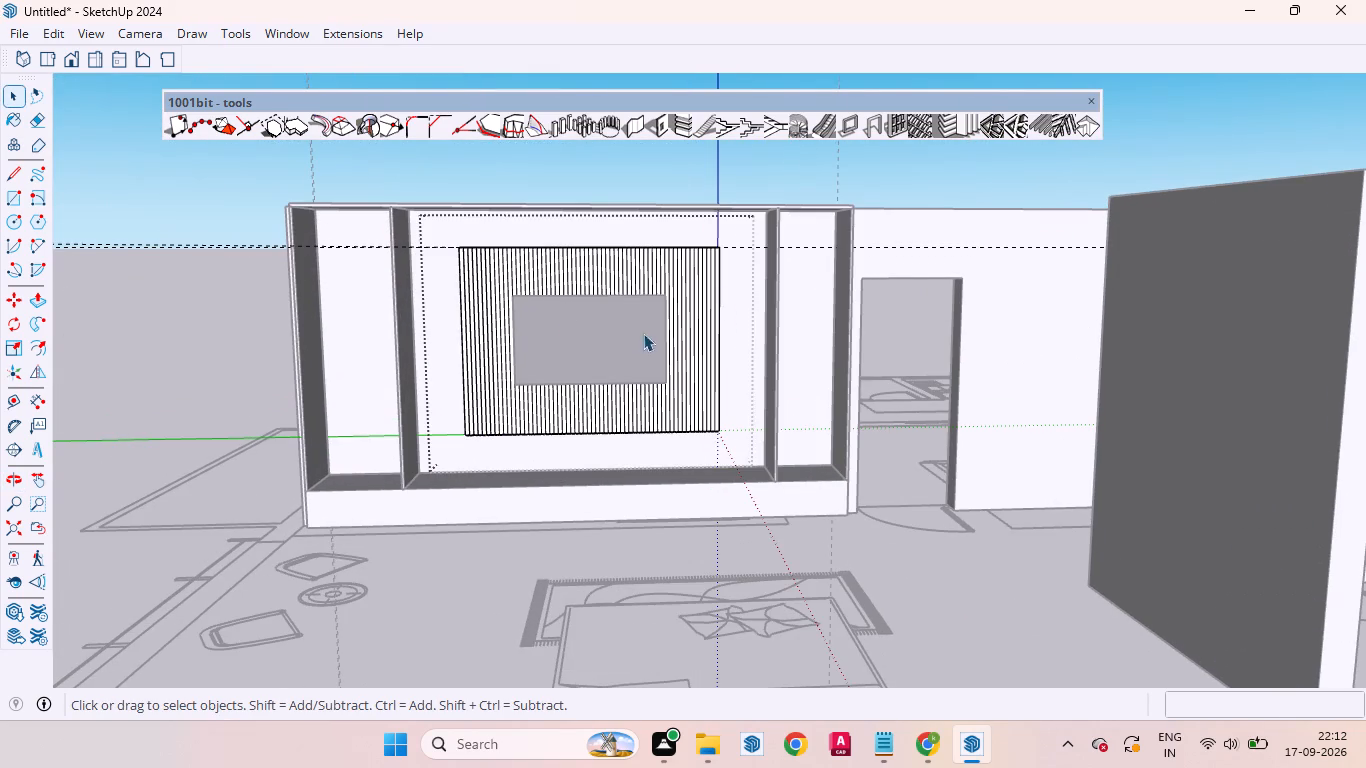
{"action": "scroll", "coordinate": [630, 326], "scroll_direction": "up", "scroll_amount": 11}
{"action": "scroll", "coordinate": [623, 297], "scroll_direction": "down", "scroll_amount": 1}
{"action": "middle_click_drag", "start_coordinate": [795, 366], "coordinate": [501, 525]}
{"action": "scroll", "coordinate": [502, 523], "scroll_direction": "up", "scroll_amount": 1}
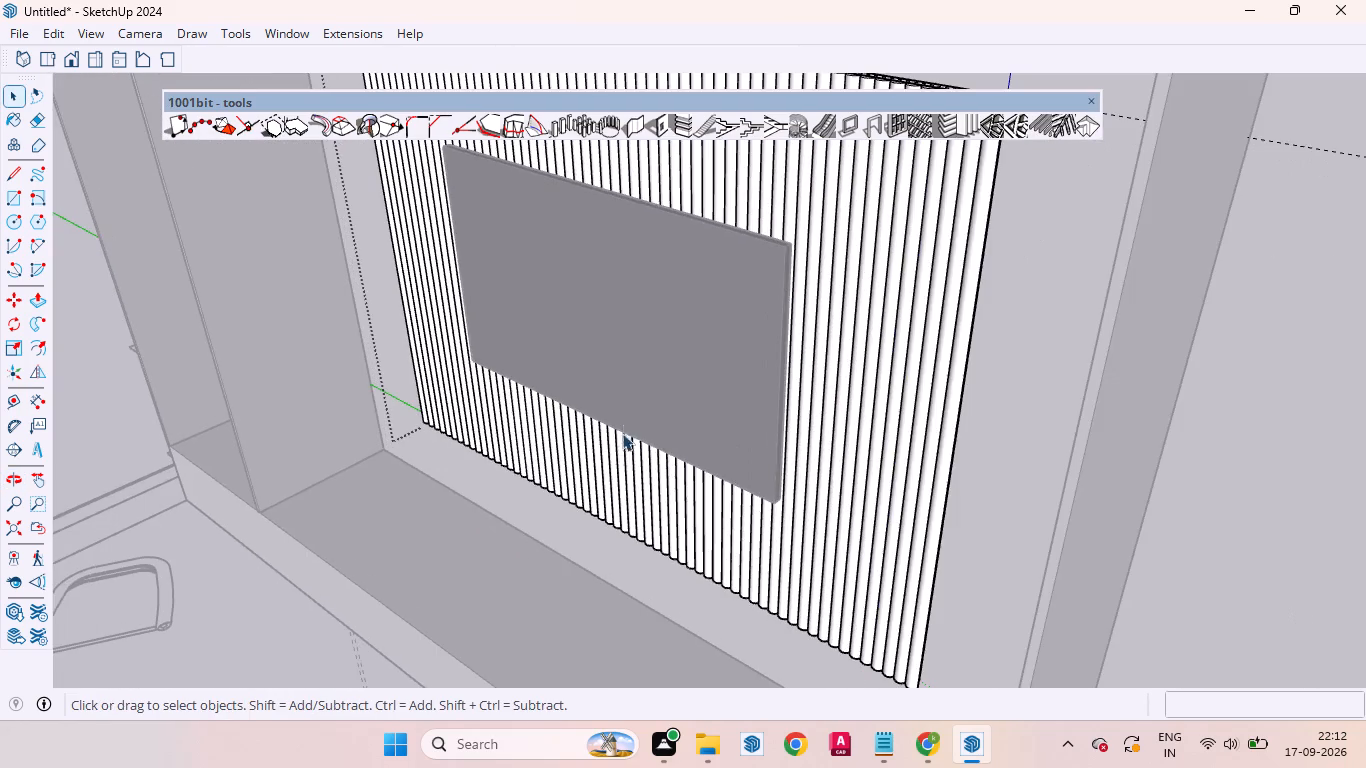
{"action": "scroll", "coordinate": [623, 424], "scroll_direction": "down", "scroll_amount": 7}
{"action": "scroll", "coordinate": [628, 206], "scroll_direction": "up", "scroll_amount": 4}
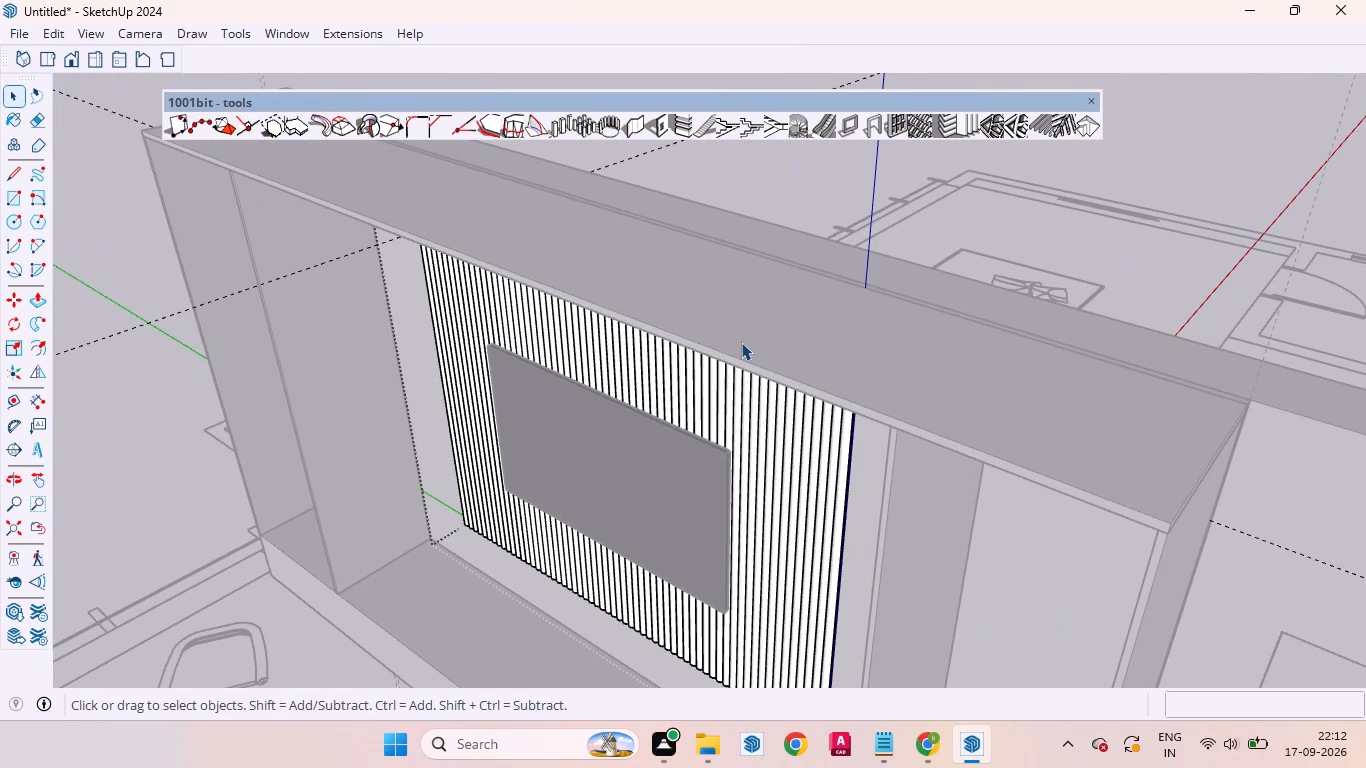
{"action": "middle_click_drag", "start_coordinate": [717, 403], "coordinate": [883, 311]}
{"action": "scroll", "coordinate": [617, 327], "scroll_direction": "up", "scroll_amount": 5}
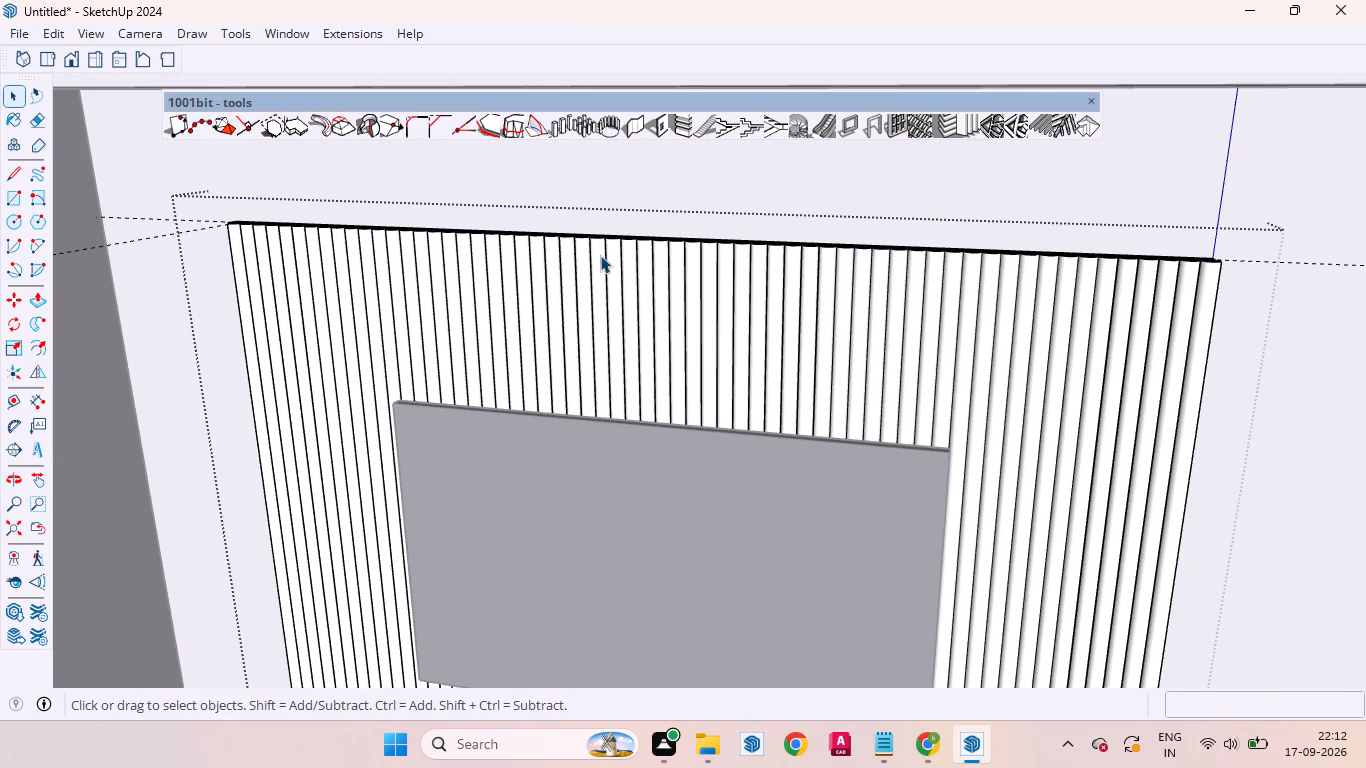
{"action": "scroll", "coordinate": [603, 296], "scroll_direction": "down", "scroll_amount": 13}
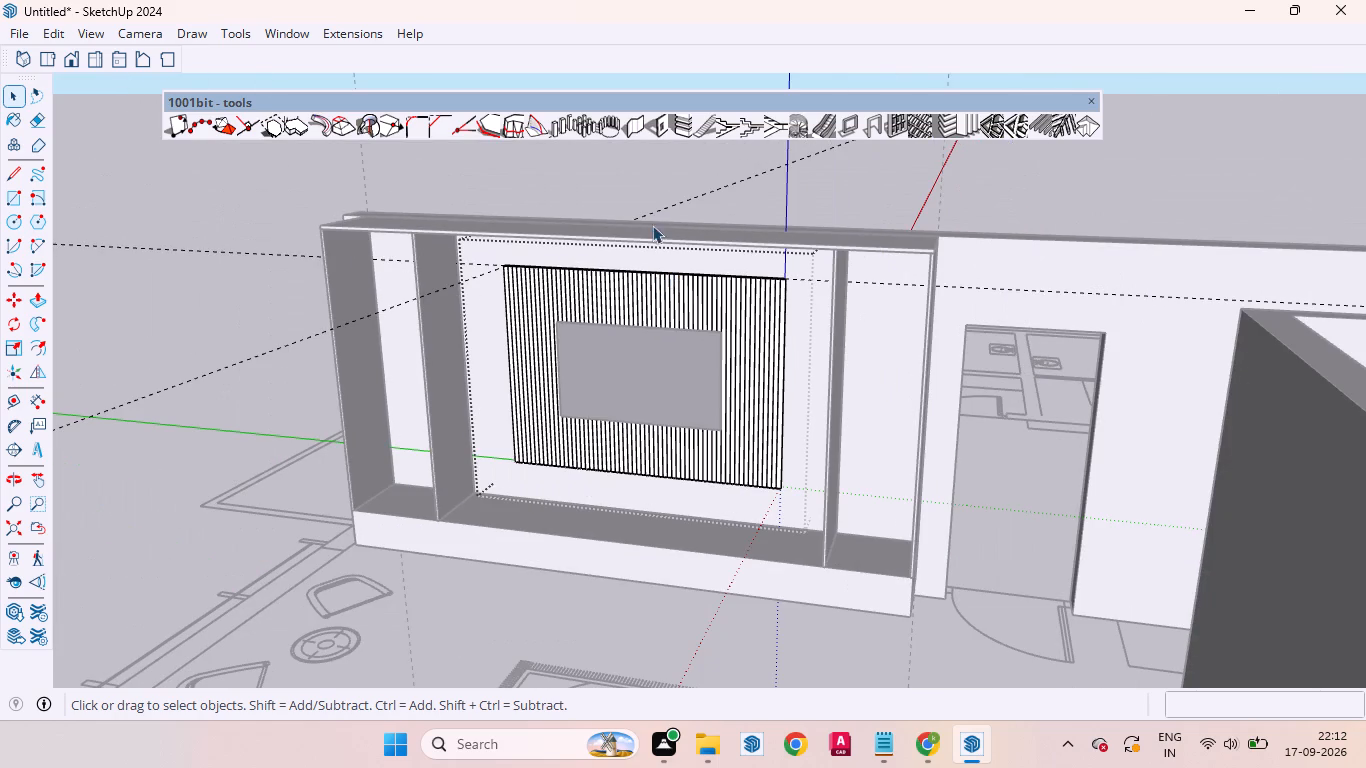
{"action": "left_click", "coordinate": [652, 186]}
Open one half-round strip inside the fluted panel group, paint its geometry with Wood Board Cork from the Wood collection, and exit the group.
{"action": "scroll", "coordinate": [662, 214], "scroll_direction": "up", "scroll_amount": 6}
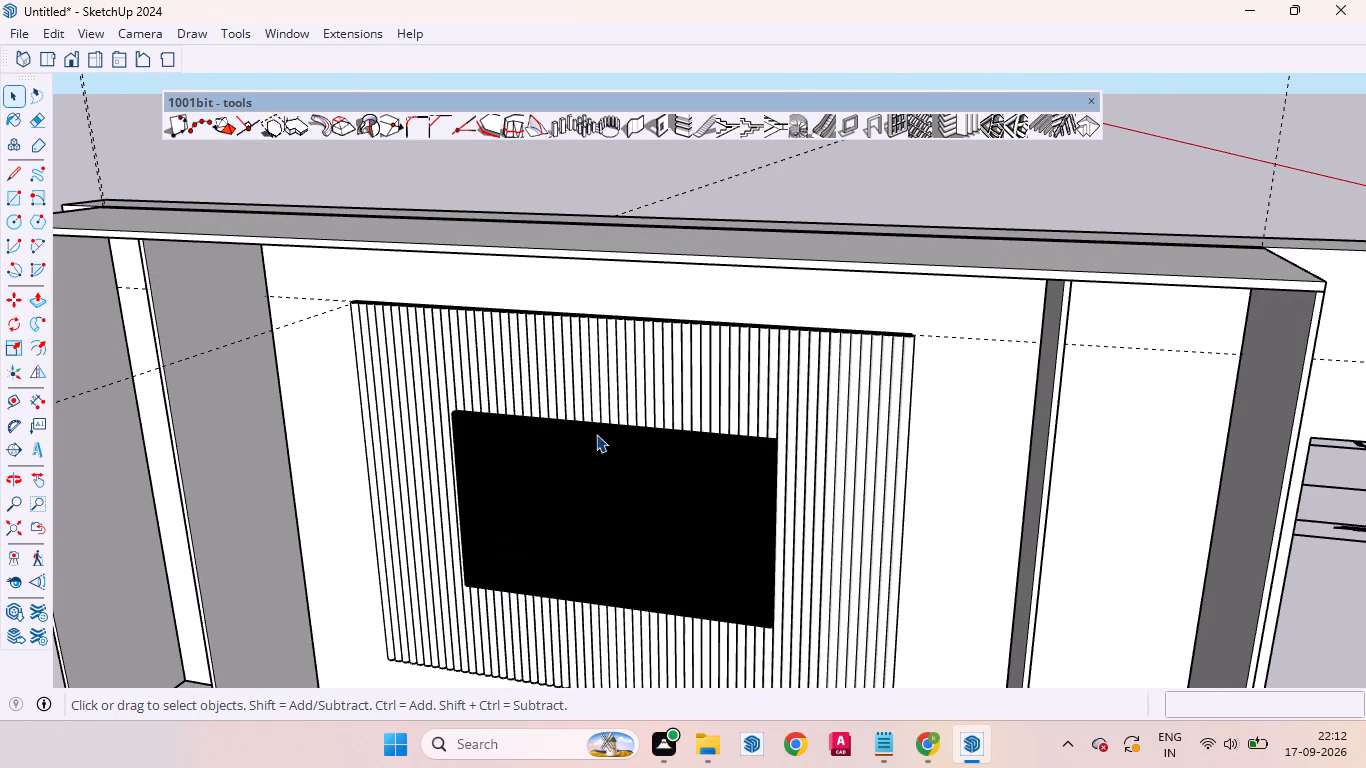
{"action": "scroll", "coordinate": [594, 408], "scroll_direction": "up", "scroll_amount": 4}
{"action": "scroll", "coordinate": [596, 408], "scroll_direction": "down", "scroll_amount": 1}
{"action": "scroll", "coordinate": [596, 408], "scroll_direction": "up", "scroll_amount": 2}
{"action": "middle_click_drag", "start_coordinate": [589, 397], "coordinate": [769, 312]}
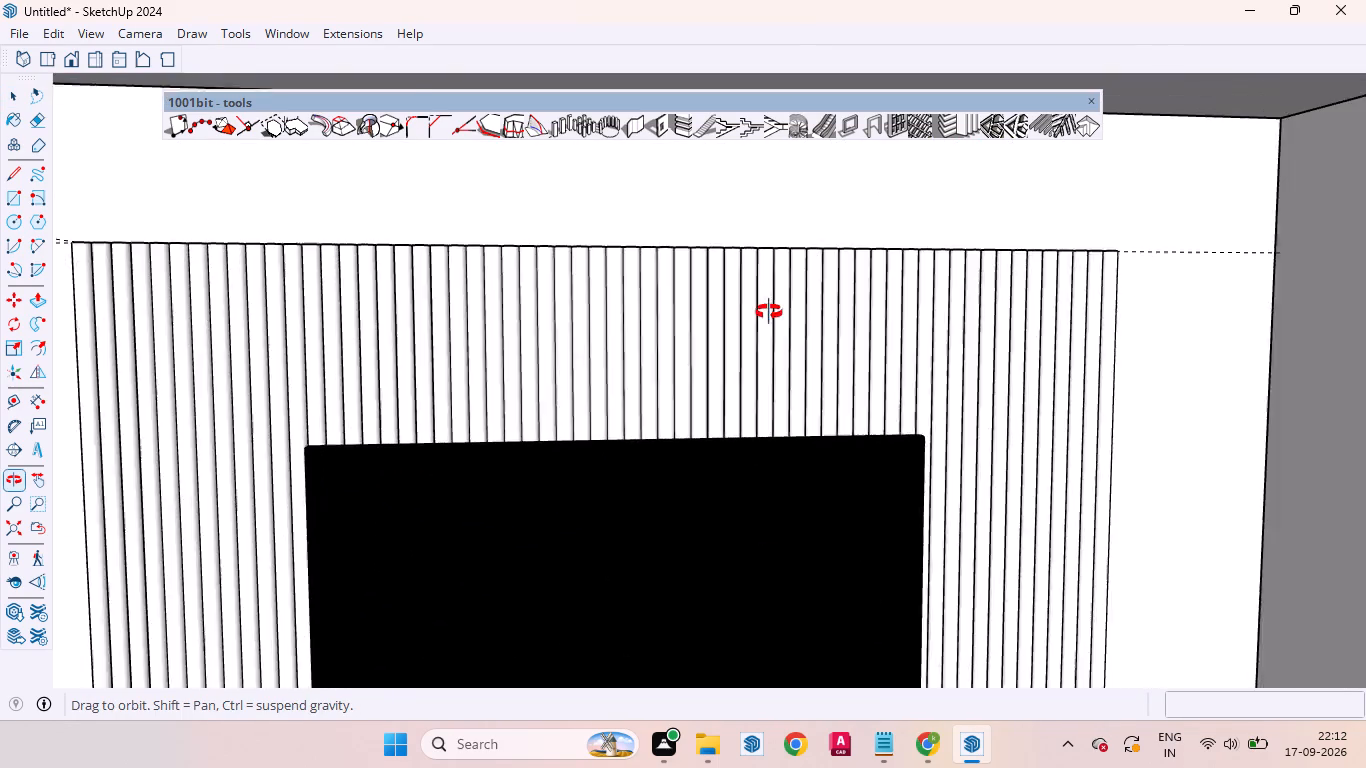
{"action": "middle_click_drag", "start_coordinate": [769, 312], "coordinate": [456, 361]}
{"action": "scroll", "coordinate": [901, 205], "scroll_direction": "up", "scroll_amount": 6}
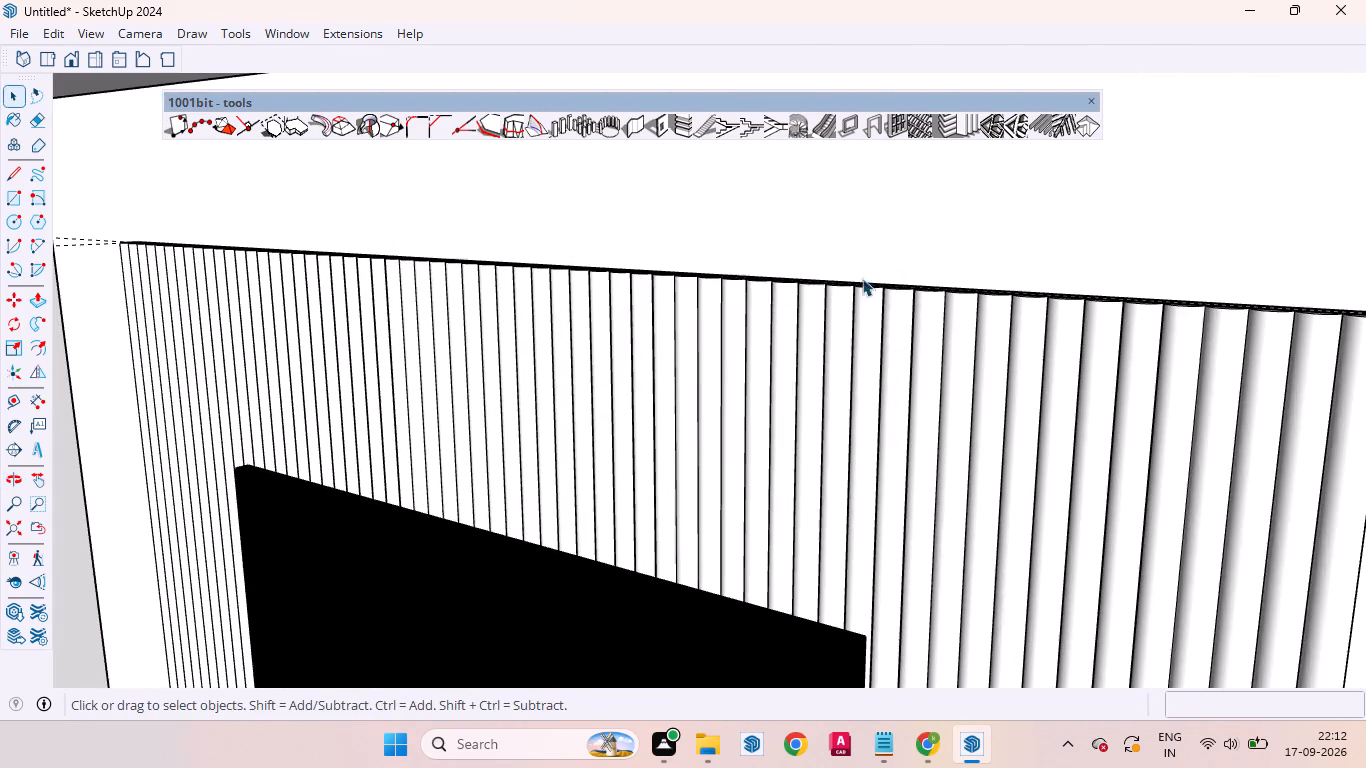
{"action": "scroll", "coordinate": [856, 299], "scroll_direction": "up", "scroll_amount": 6}
{"action": "middle_click_drag", "start_coordinate": [873, 320], "coordinate": [845, 417]}
{"action": "triple_click", "coordinate": [861, 348]}
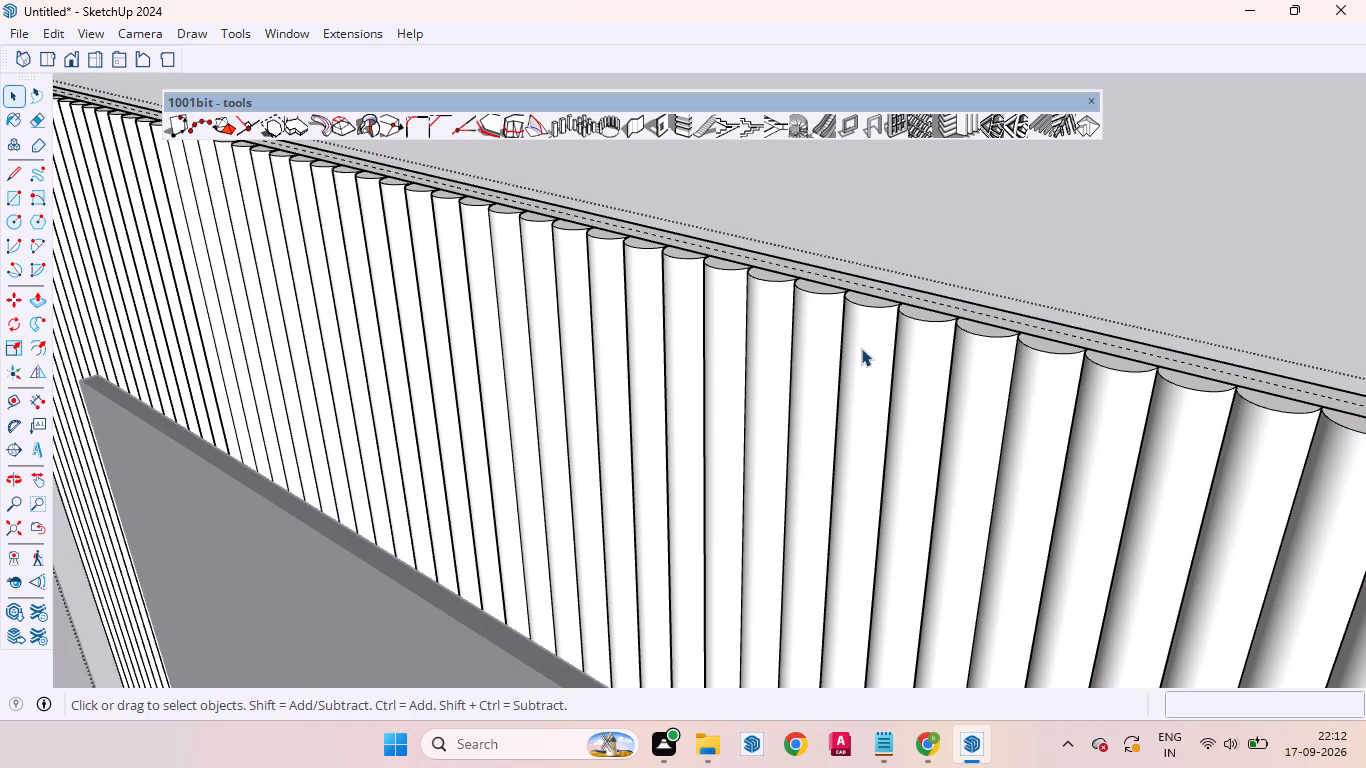
{"action": "double_click", "coordinate": [861, 348]}
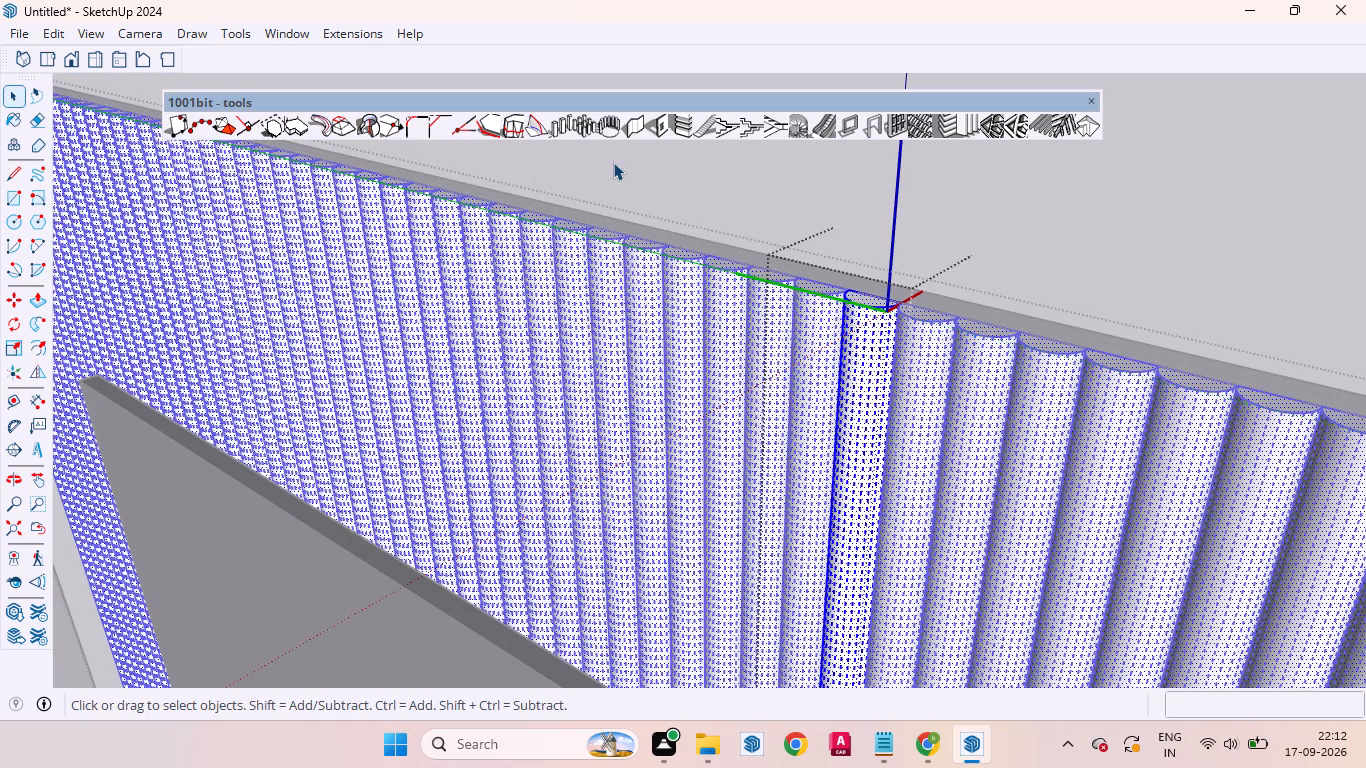
{"action": "key", "text": "b"}
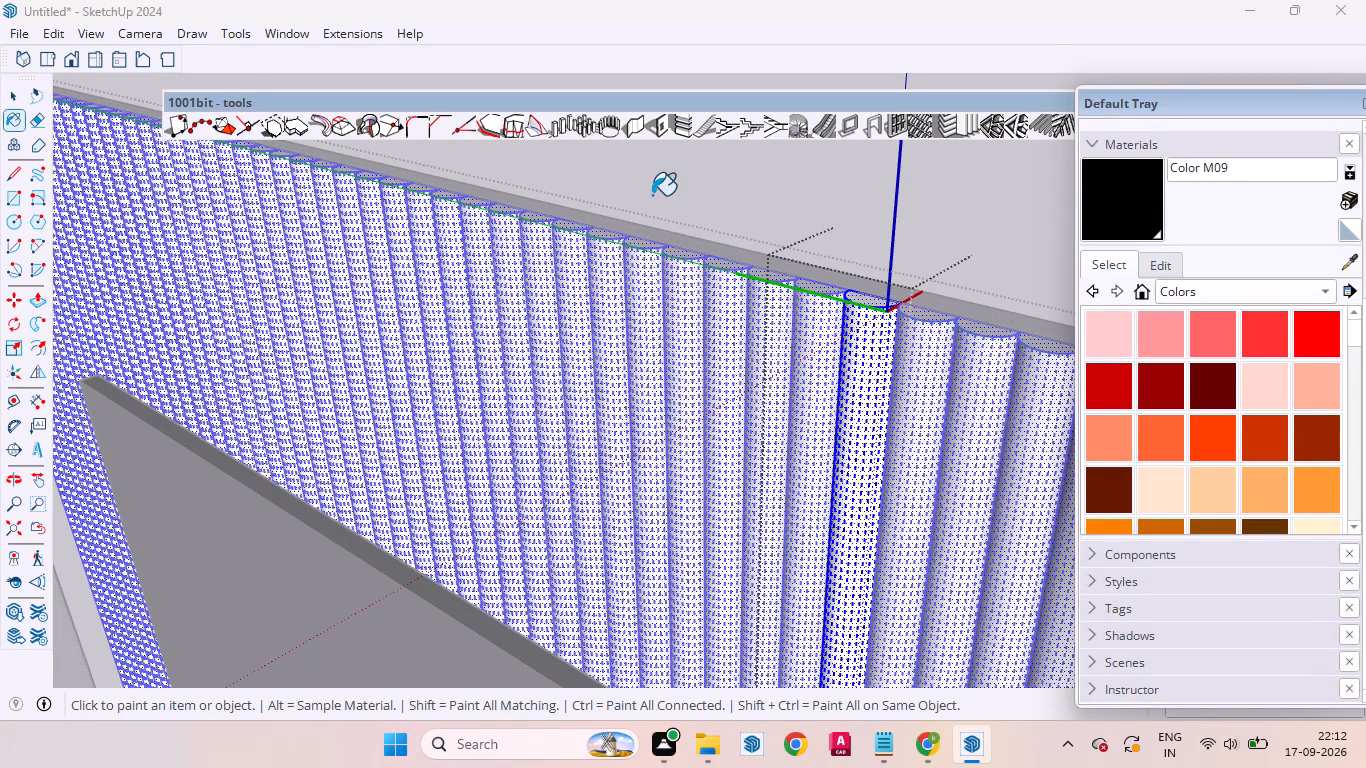
{"action": "left_click", "coordinate": [1198, 289]}
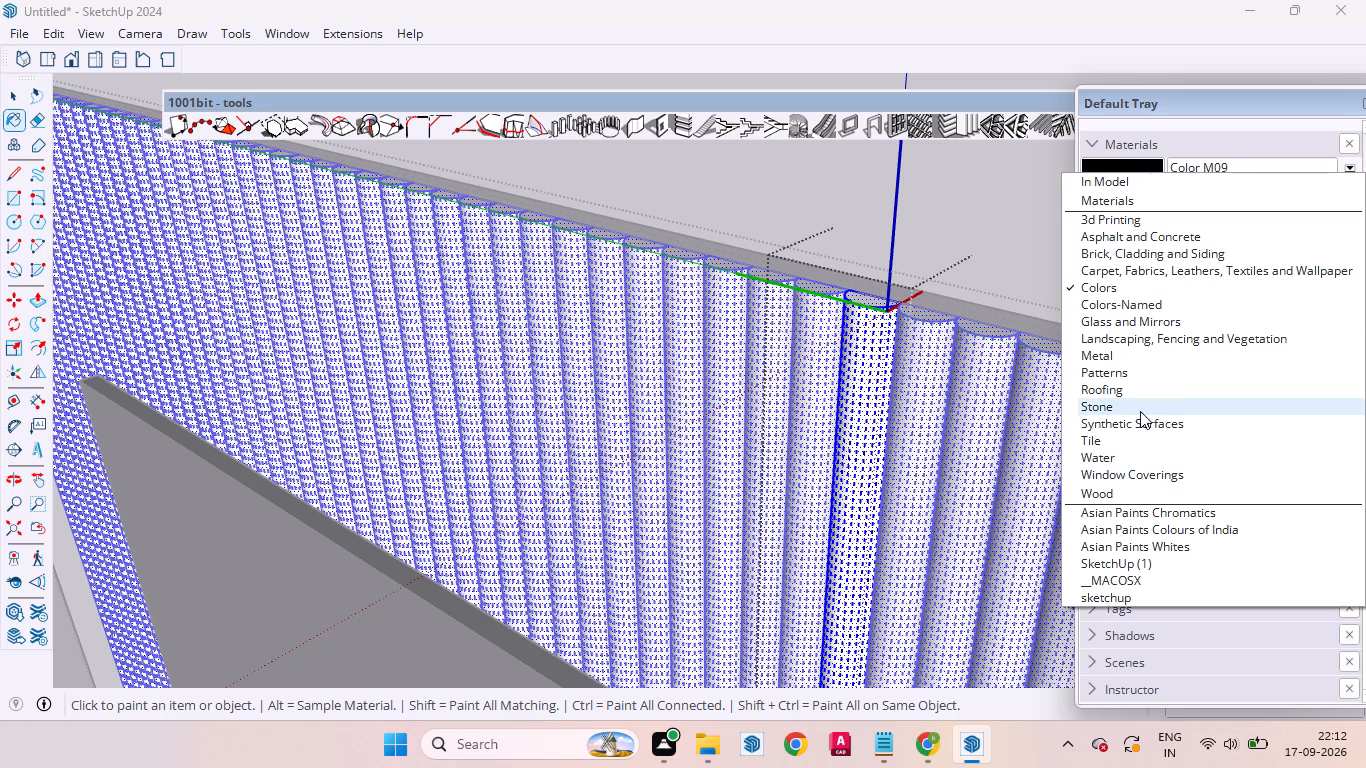
{"action": "left_click", "coordinate": [1138, 485]}
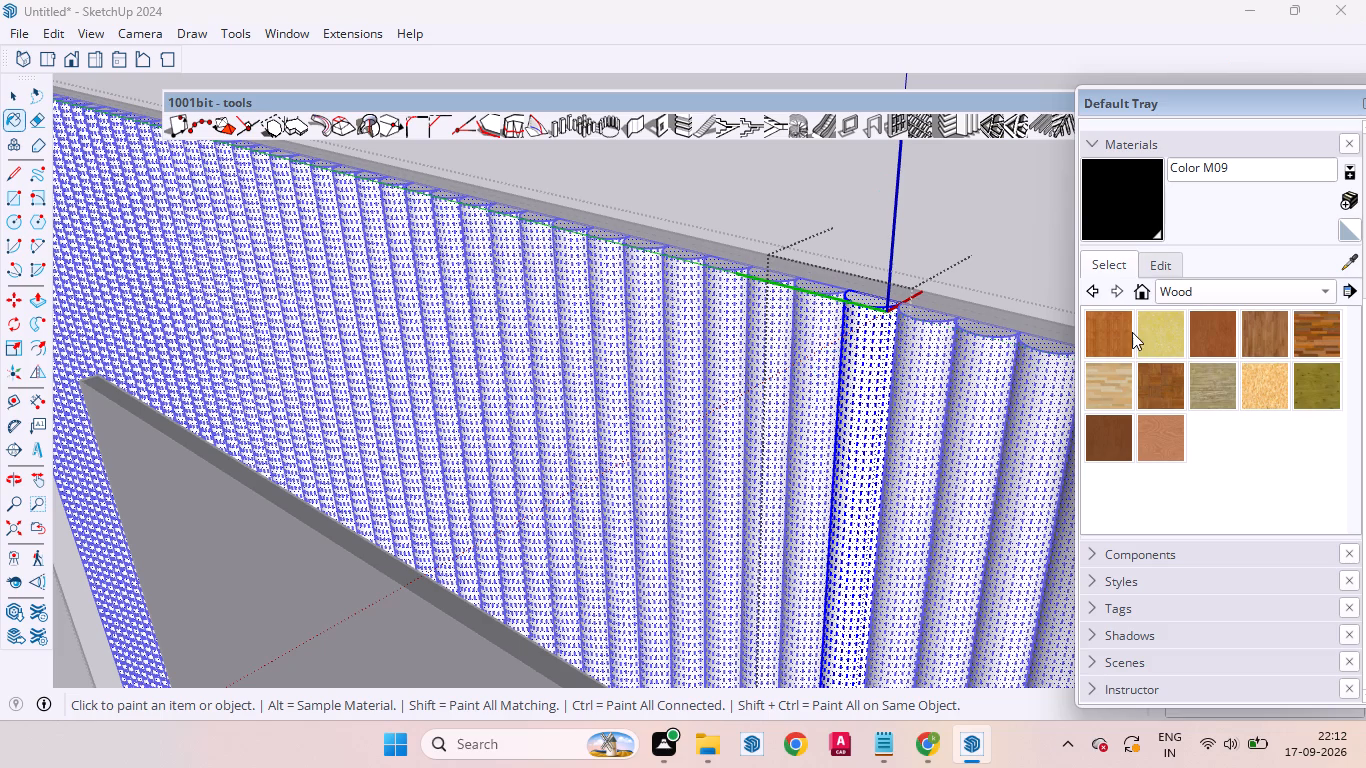
{"action": "left_click", "coordinate": [1155, 351]}
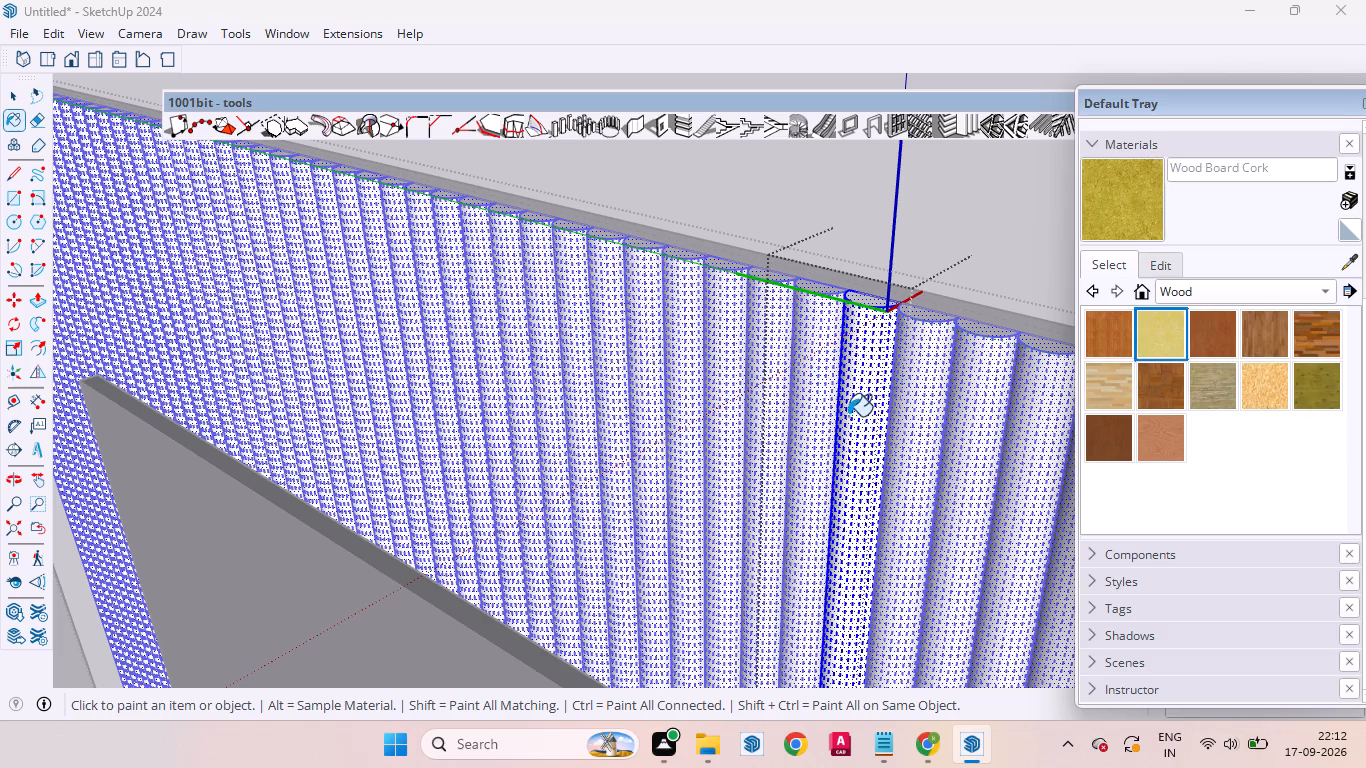
{"action": "left_click", "coordinate": [848, 413]}
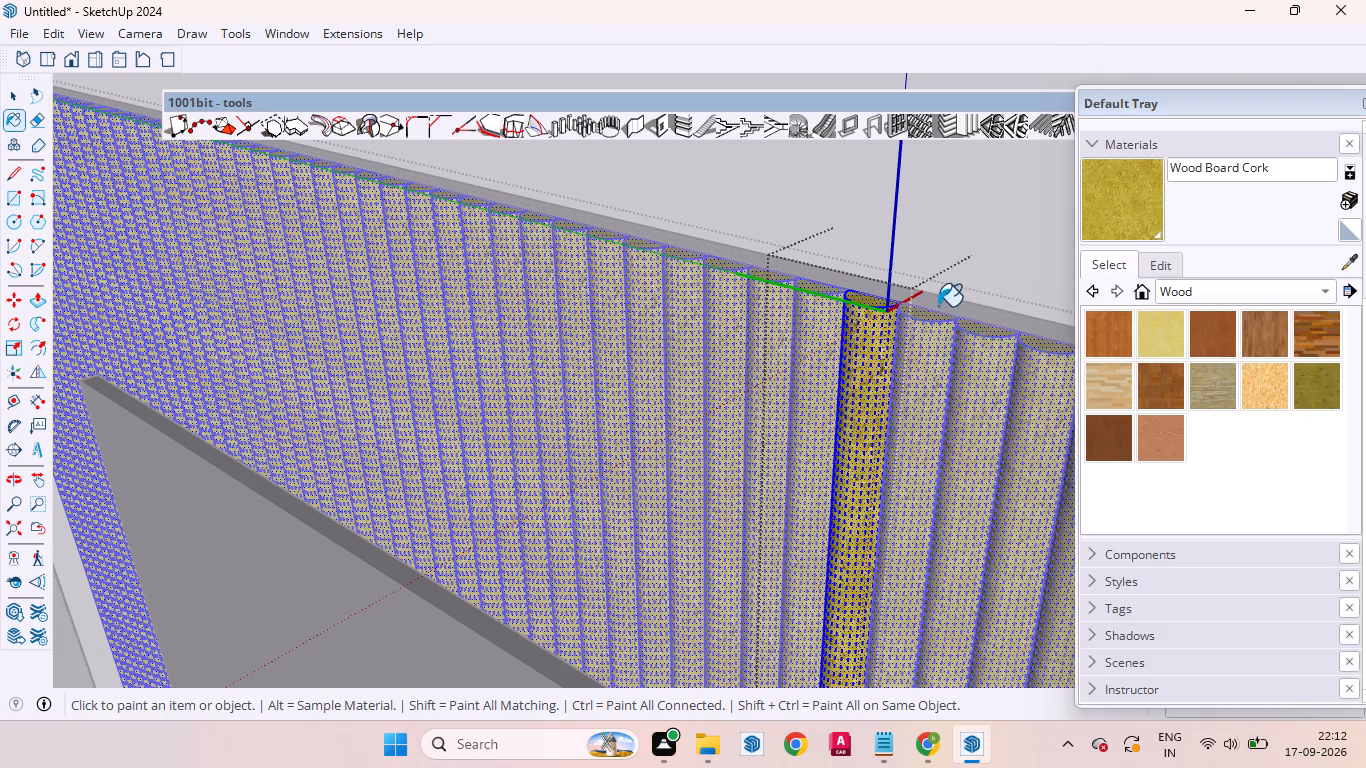
{"action": "scroll", "coordinate": [938, 306], "scroll_direction": "down", "scroll_amount": 7}
{"action": "middle_click_drag", "start_coordinate": [891, 424], "coordinate": [992, 281]}
{"action": "scroll", "coordinate": [803, 320], "scroll_direction": "down", "scroll_amount": 5}
{"action": "scroll", "coordinate": [800, 318], "scroll_direction": "up", "scroll_amount": 1}
{"action": "scroll", "coordinate": [800, 318], "scroll_direction": "down", "scroll_amount": 5}
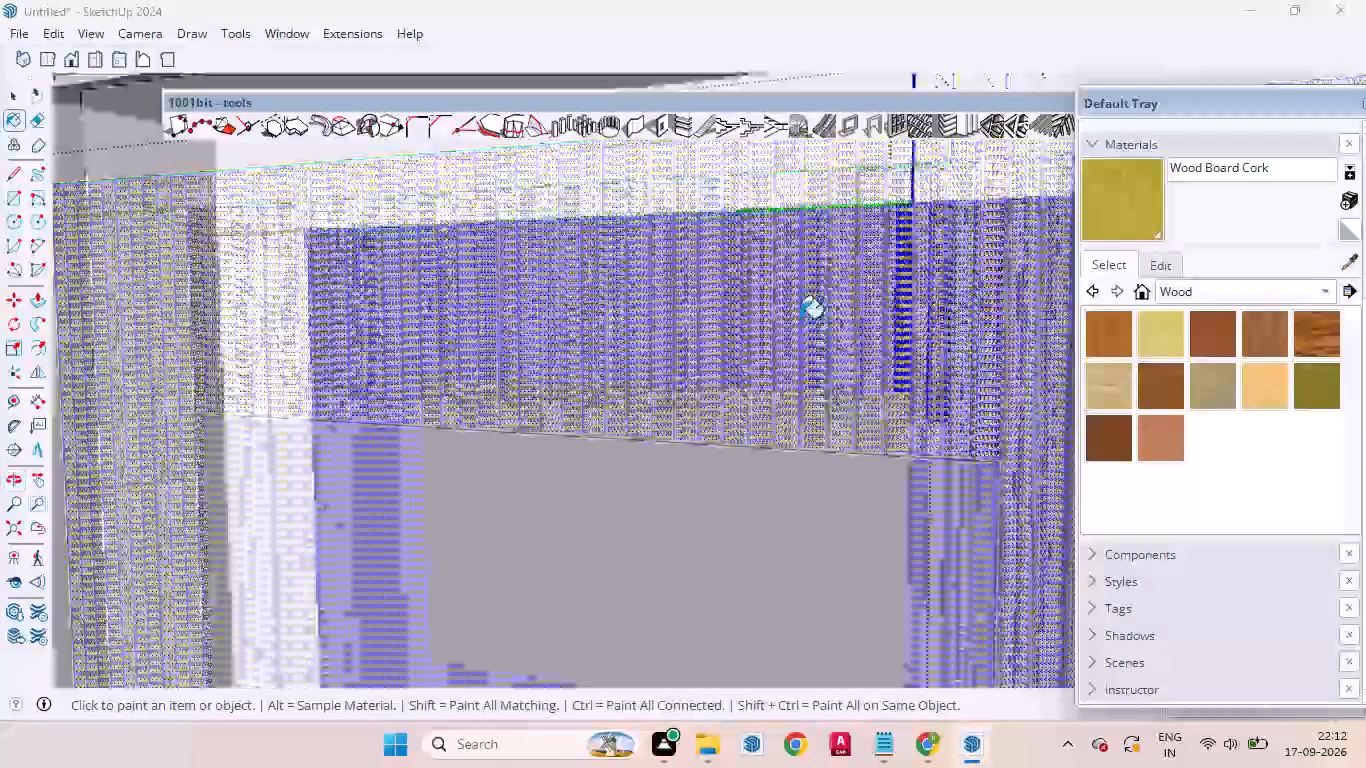
{"action": "scroll", "coordinate": [799, 318], "scroll_direction": "down", "scroll_amount": 10}
{"action": "key", "text": "space"}
{"action": "left_click", "coordinate": [374, 376]}
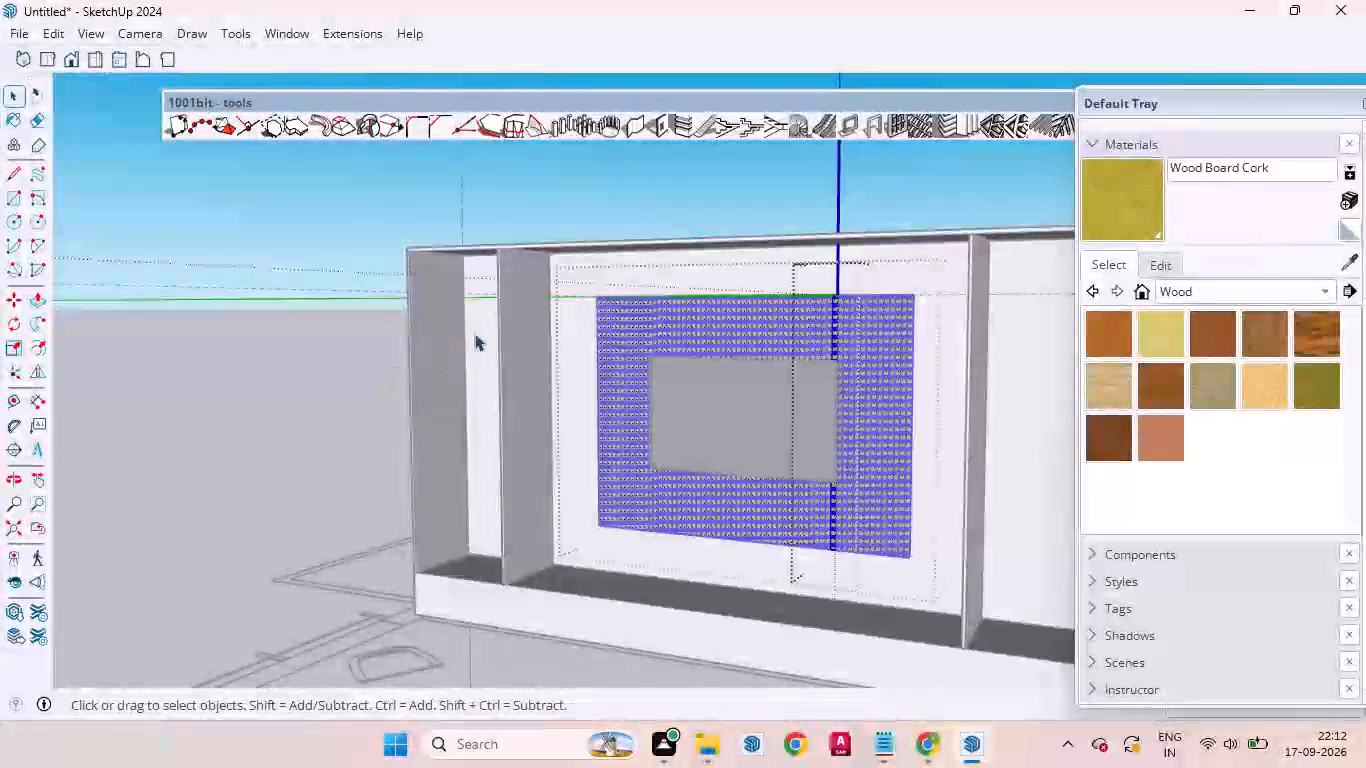
{"action": "middle_click_drag", "start_coordinate": [627, 361], "coordinate": [770, 415]}
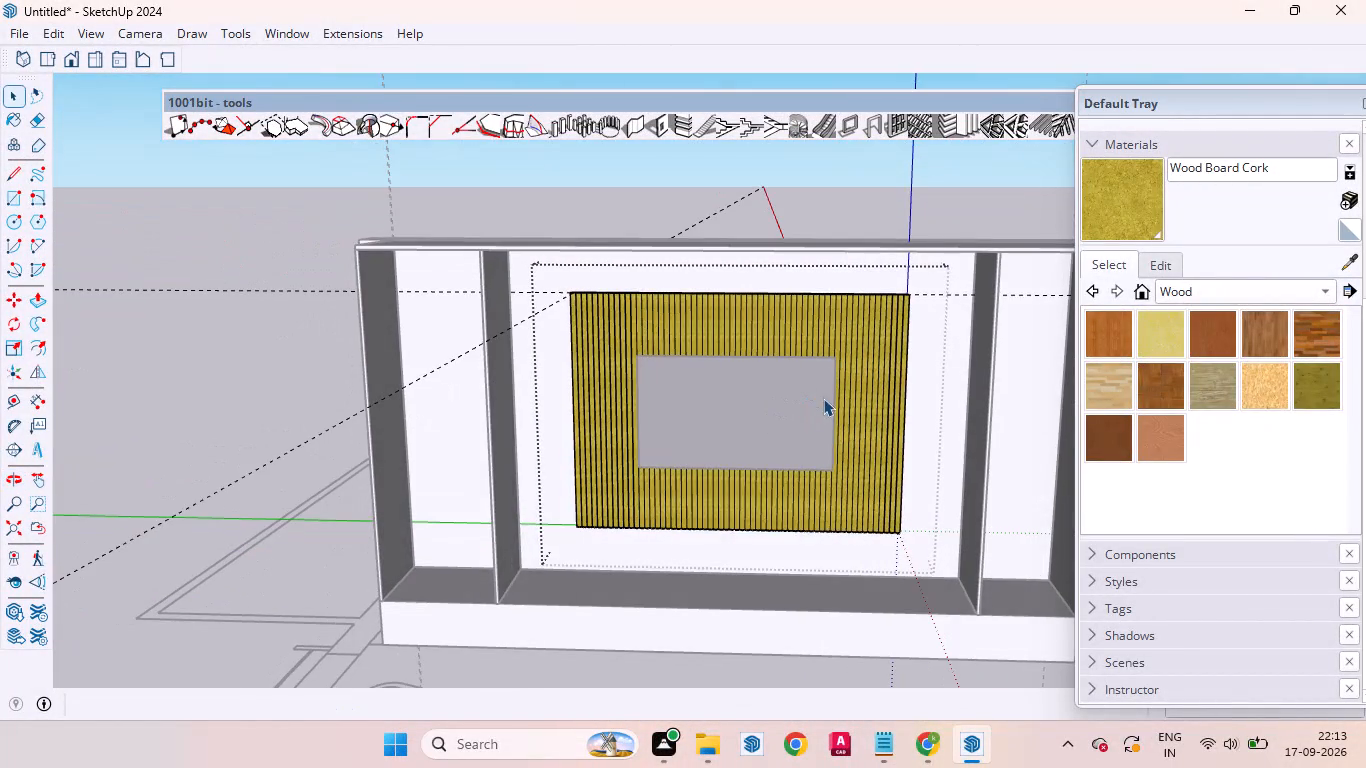
Reopen a painted strip, select its geometry, and open the Wood Board Cork material's colour and texture settings, exiting without edits.
{"action": "scroll", "coordinate": [823, 398], "scroll_direction": "up", "scroll_amount": 8}
{"action": "scroll", "coordinate": [843, 289], "scroll_direction": "up", "scroll_amount": 5}
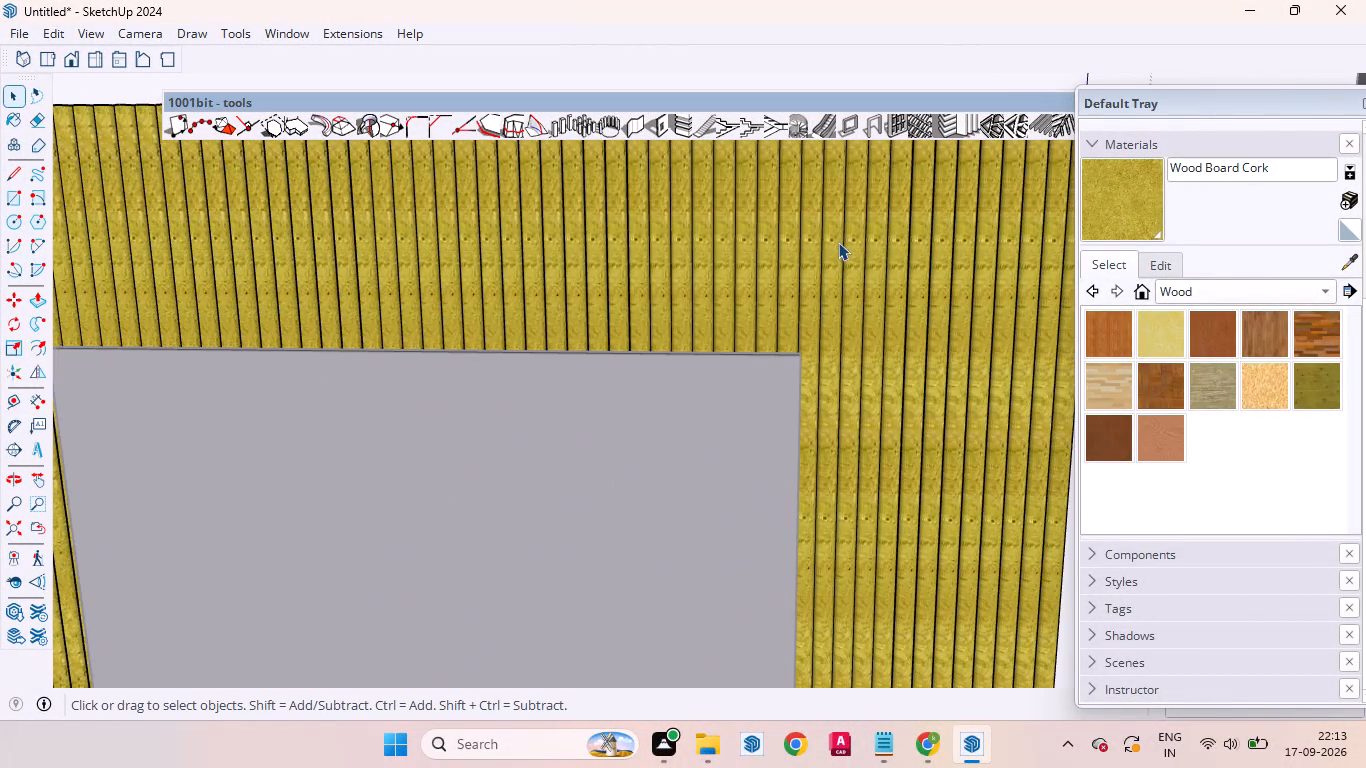
{"action": "double_click", "coordinate": [831, 259]}
{"action": "left_click", "coordinate": [831, 259]}
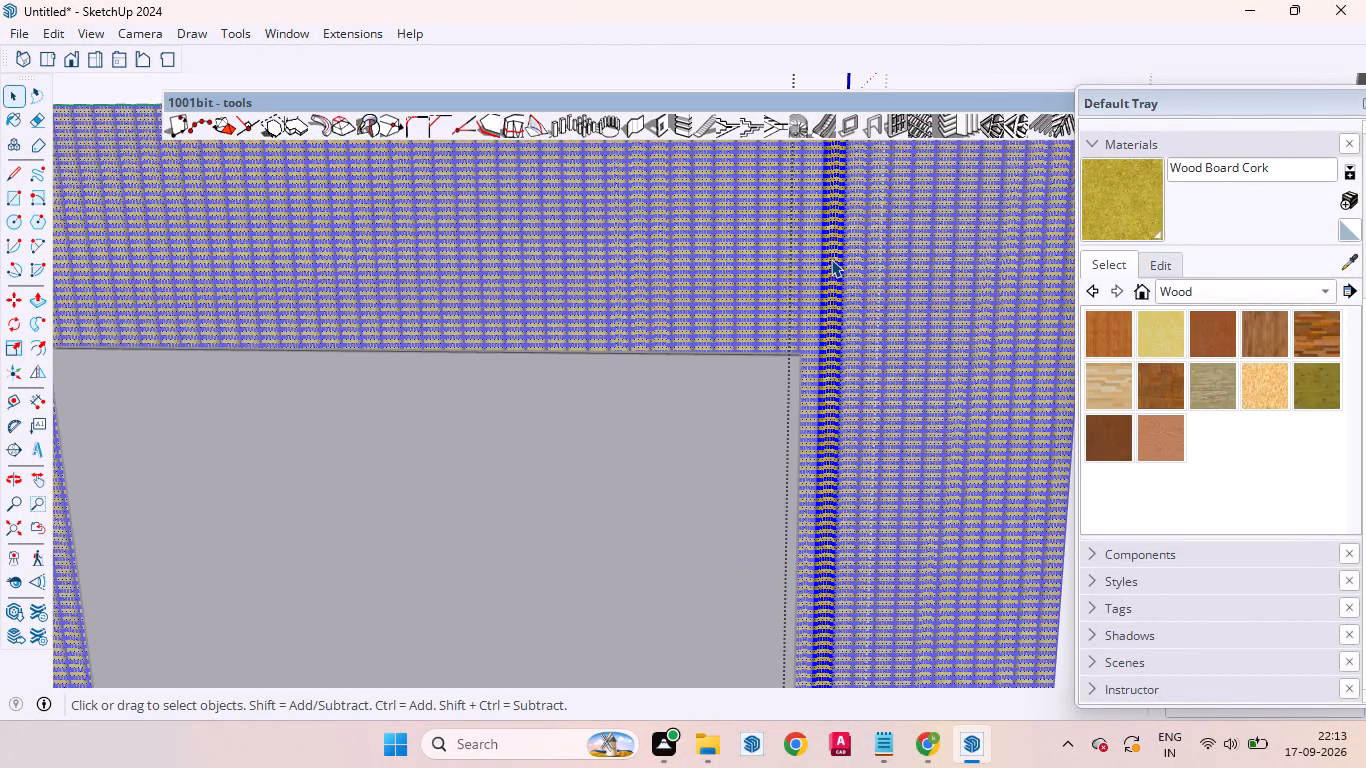
{"action": "double_click", "coordinate": [831, 259]}
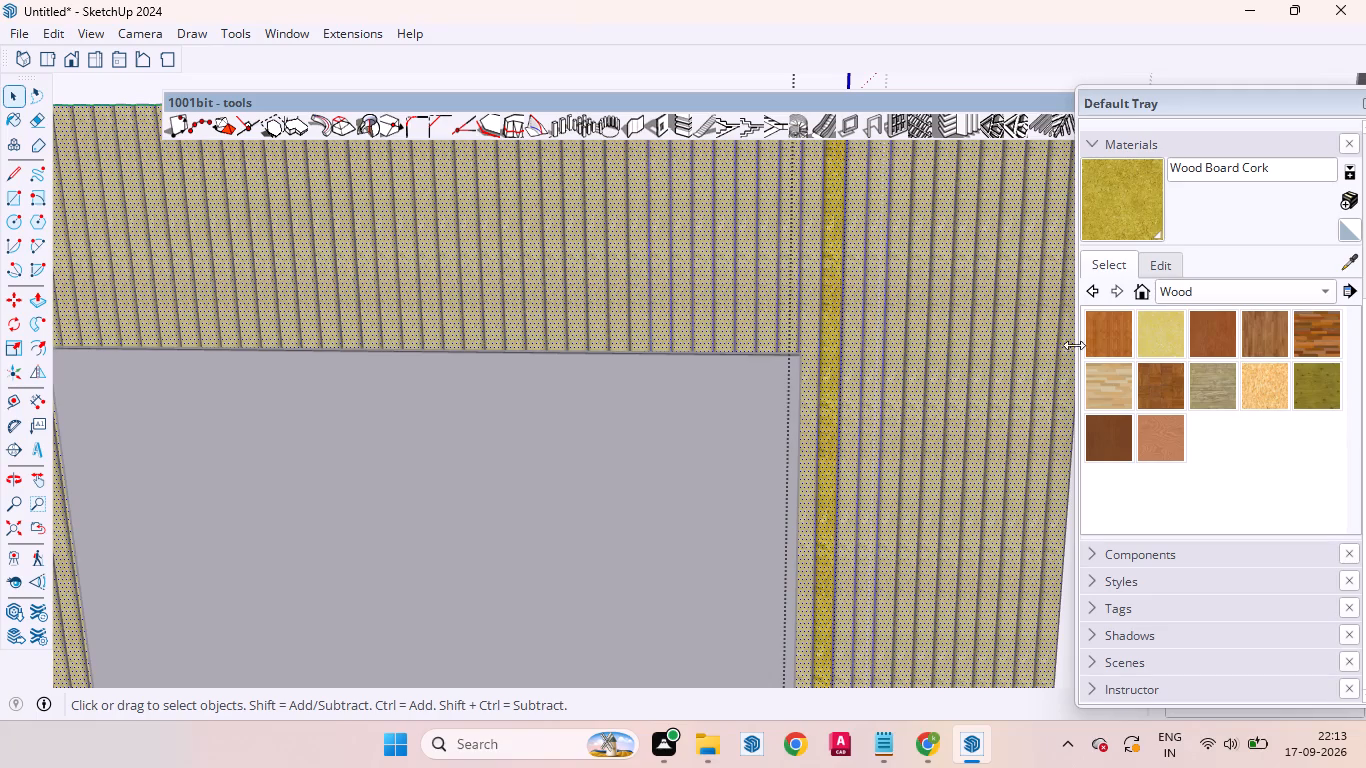
{"action": "left_click", "coordinate": [1152, 260]}
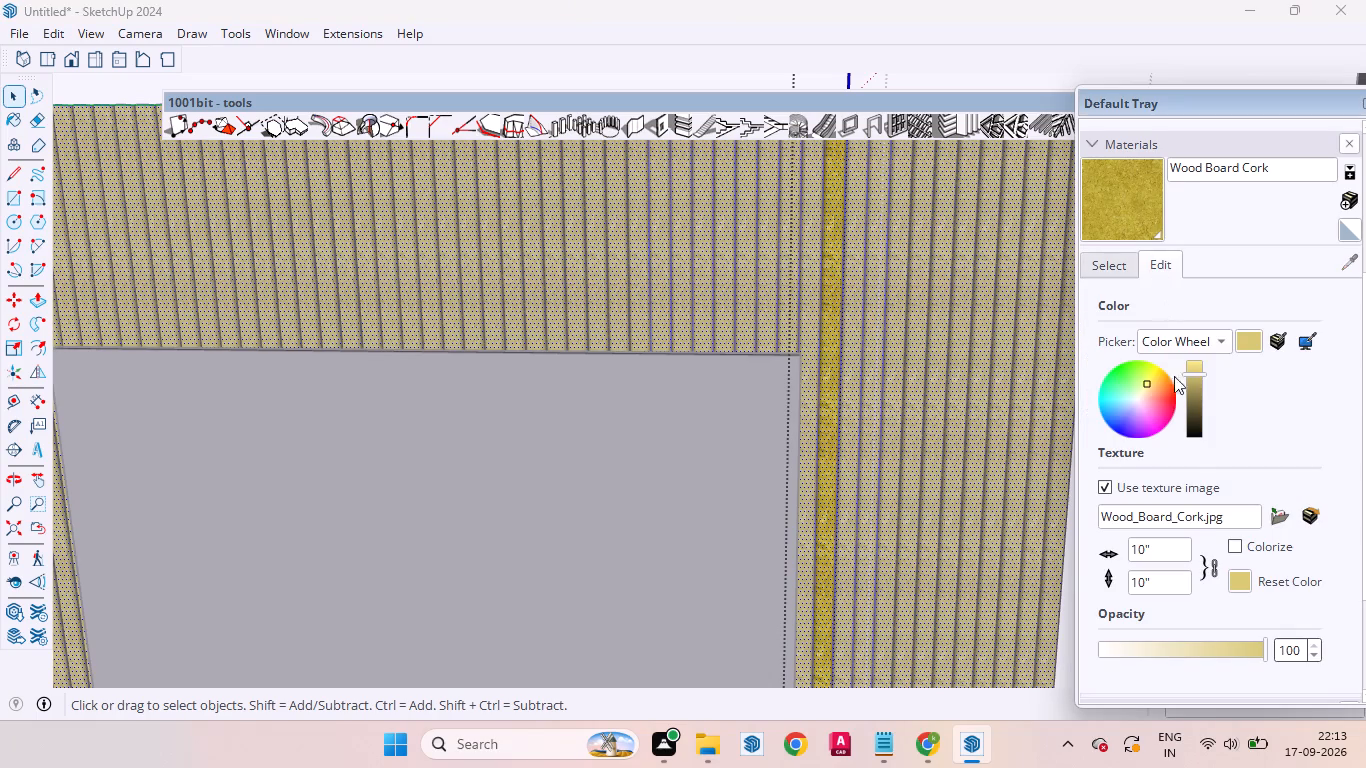
{"action": "scroll", "coordinate": [756, 384], "scroll_direction": "down", "scroll_amount": 12}
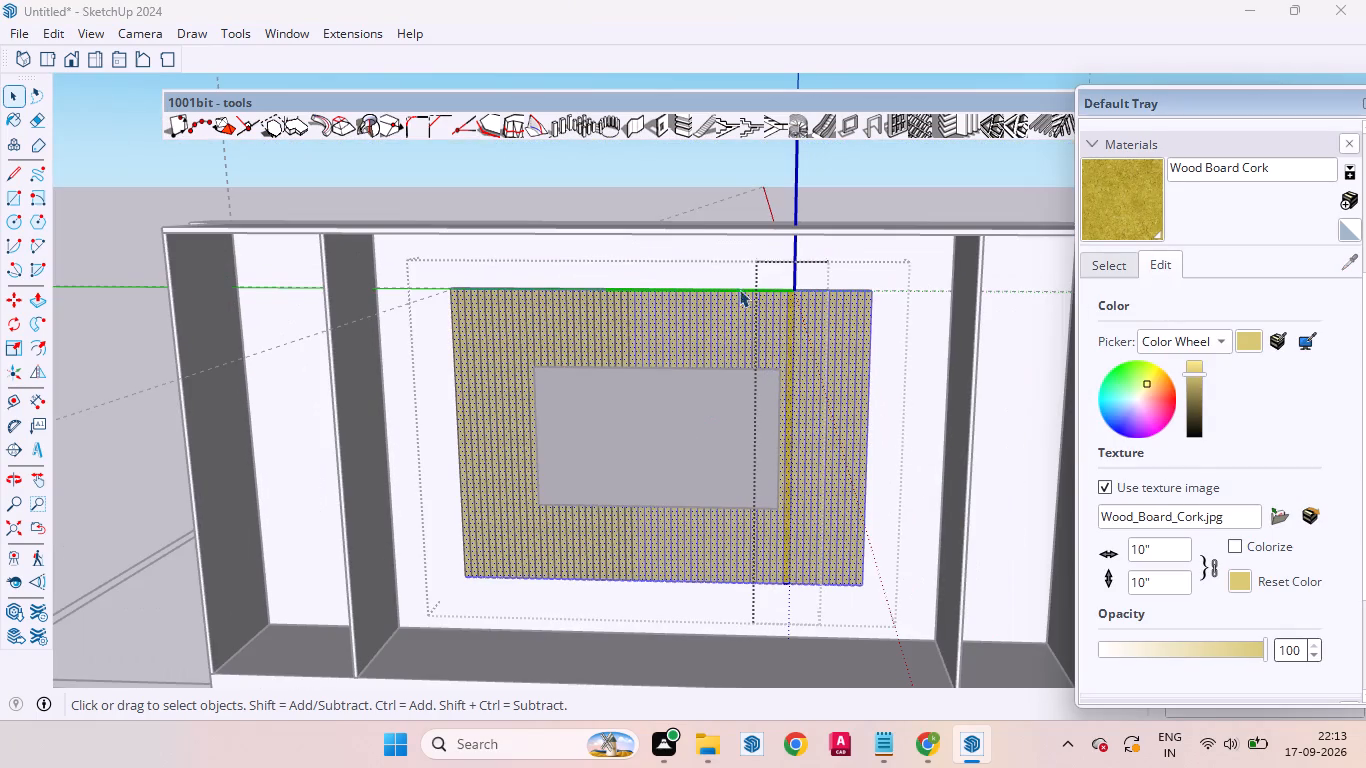
{"action": "left_click", "coordinate": [690, 190]}
{"action": "scroll", "coordinate": [750, 350], "scroll_direction": "up", "scroll_amount": 7}
{"action": "double_click", "coordinate": [756, 352]}
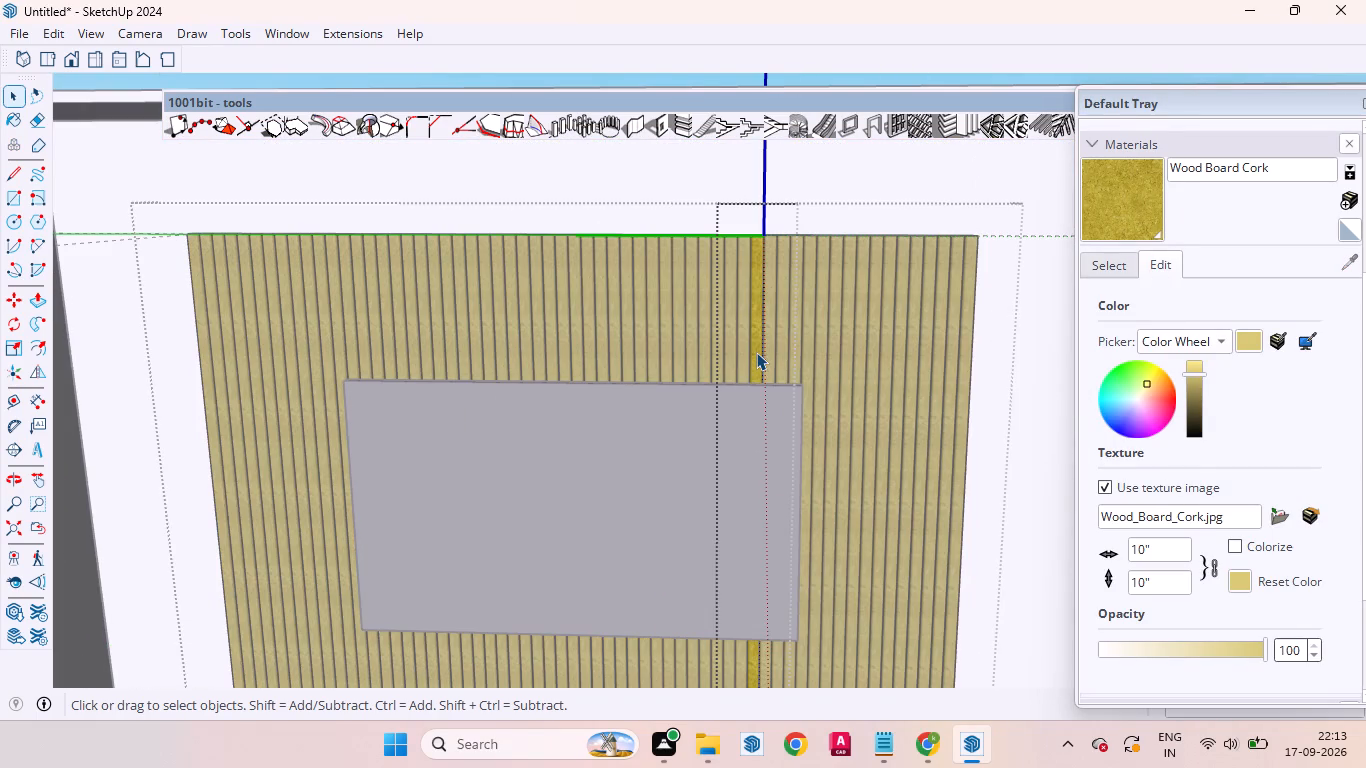
{"action": "double_click", "coordinate": [756, 352]}
{"action": "left_click", "coordinate": [756, 352]}
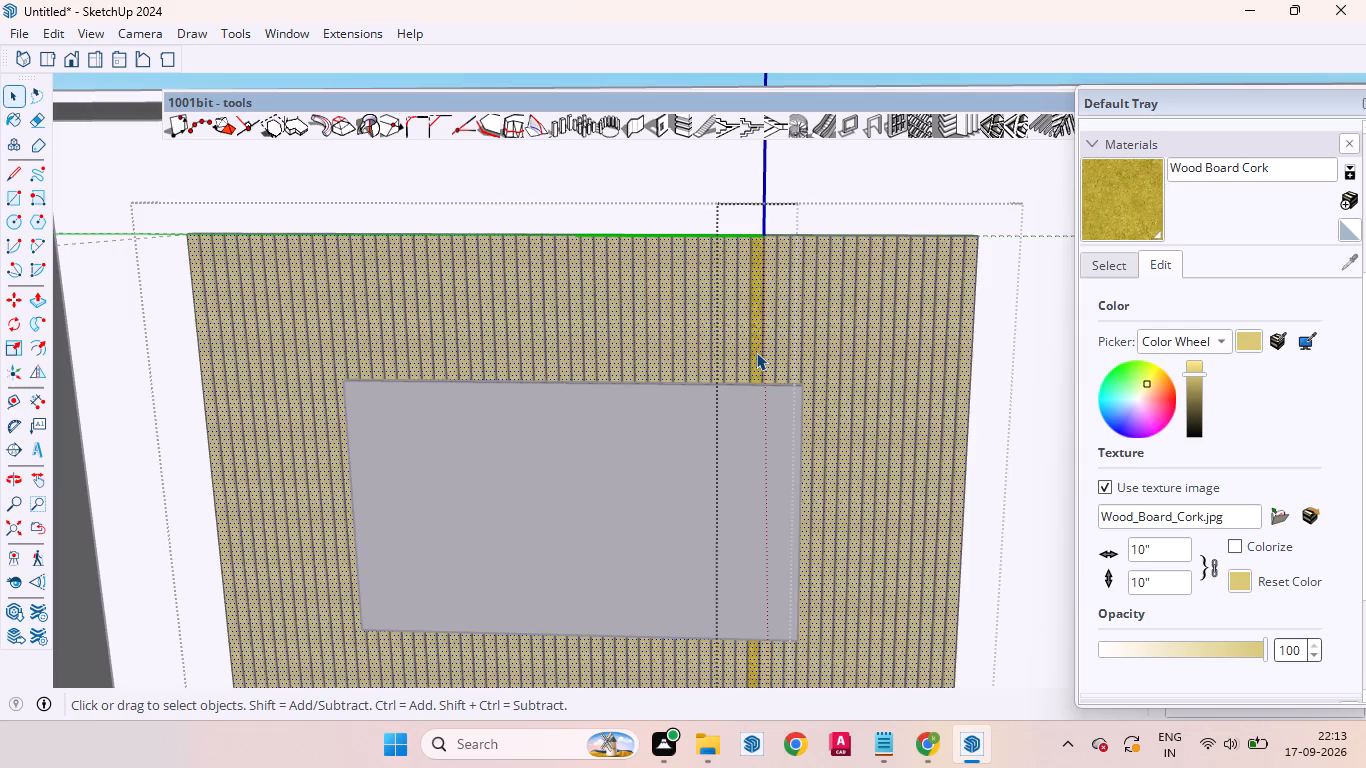
{"action": "scroll", "coordinate": [756, 352], "scroll_direction": "down", "scroll_amount": 11}
{"action": "left_click", "coordinate": [720, 228]}
{"action": "scroll", "coordinate": [745, 377], "scroll_direction": "up", "scroll_amount": 4}
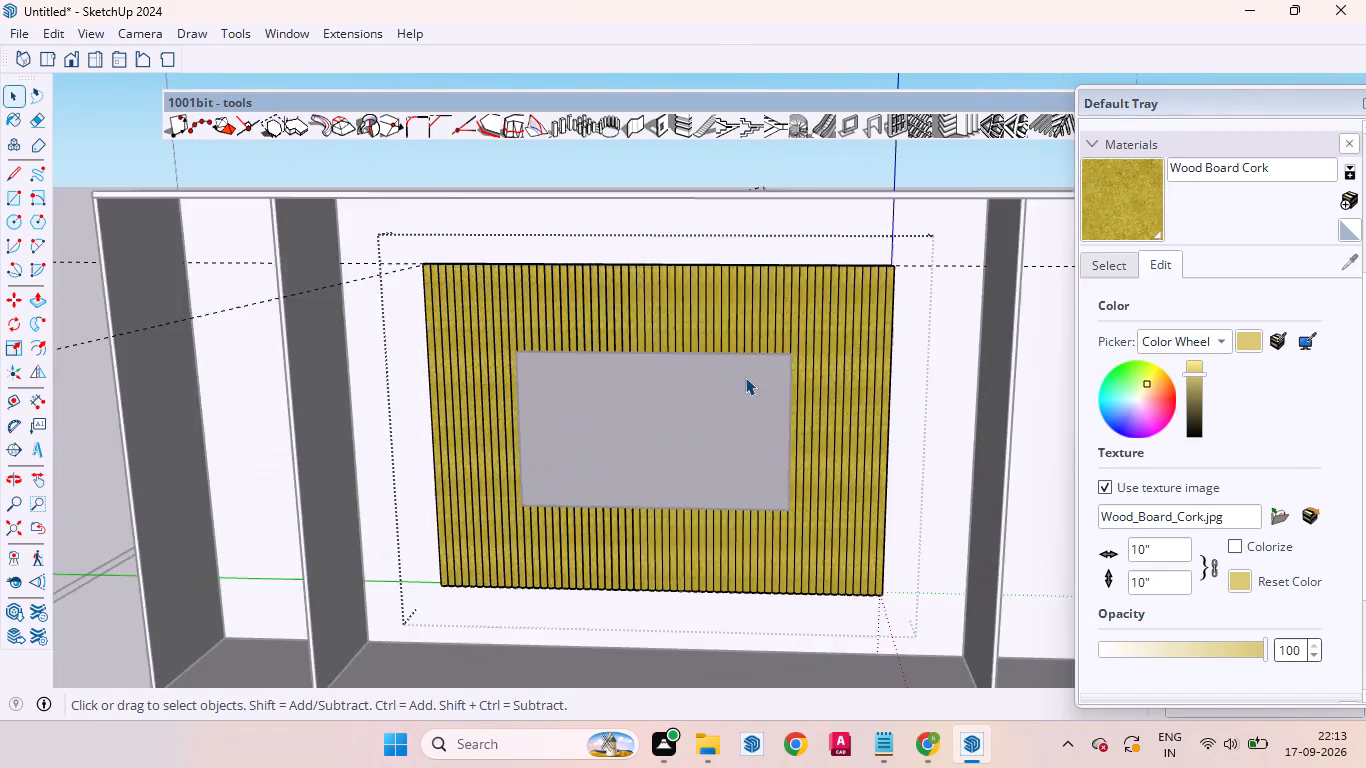
{"action": "scroll", "coordinate": [745, 377], "scroll_direction": "up", "scroll_amount": 9}
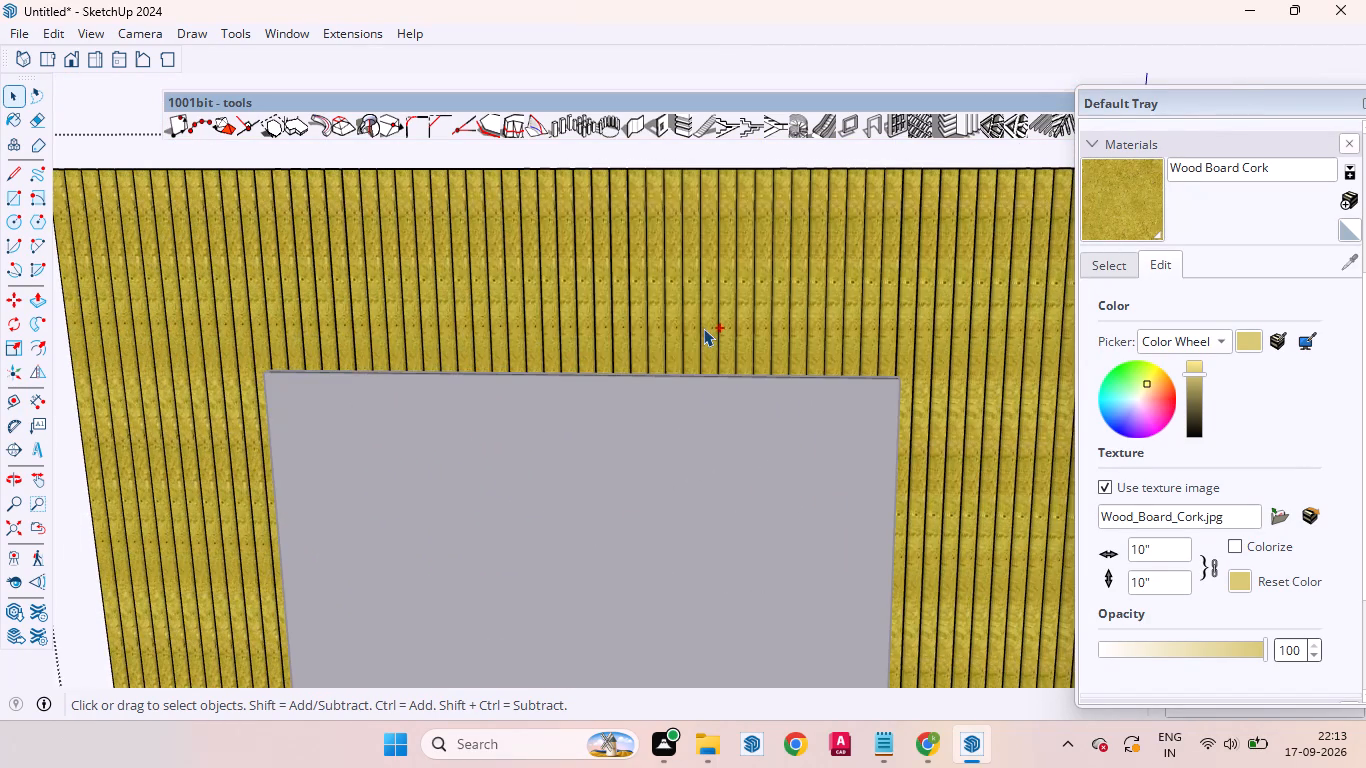
Undo the Wood Board Cork painting so the half-round strips return to the default material, and exit the open strip.
{"action": "key", "text": "ctrl+z"}
{"action": "key", "text": "ctrl+z"}
{"action": "key", "text": "ctrl+z"}
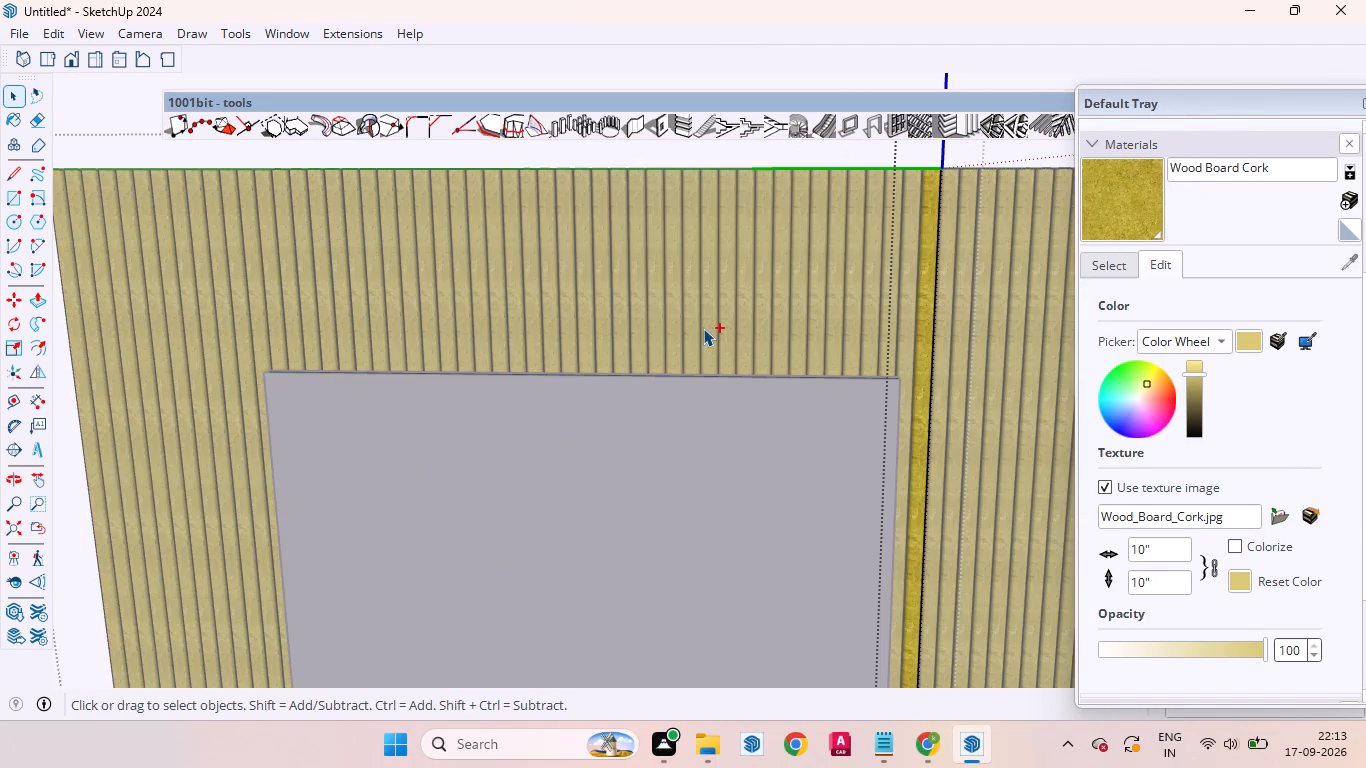
{"action": "key", "text": "ctrl+z"}
{"action": "key", "text": "ctrl+z"}
{"action": "key", "text": "ctrl+z"}
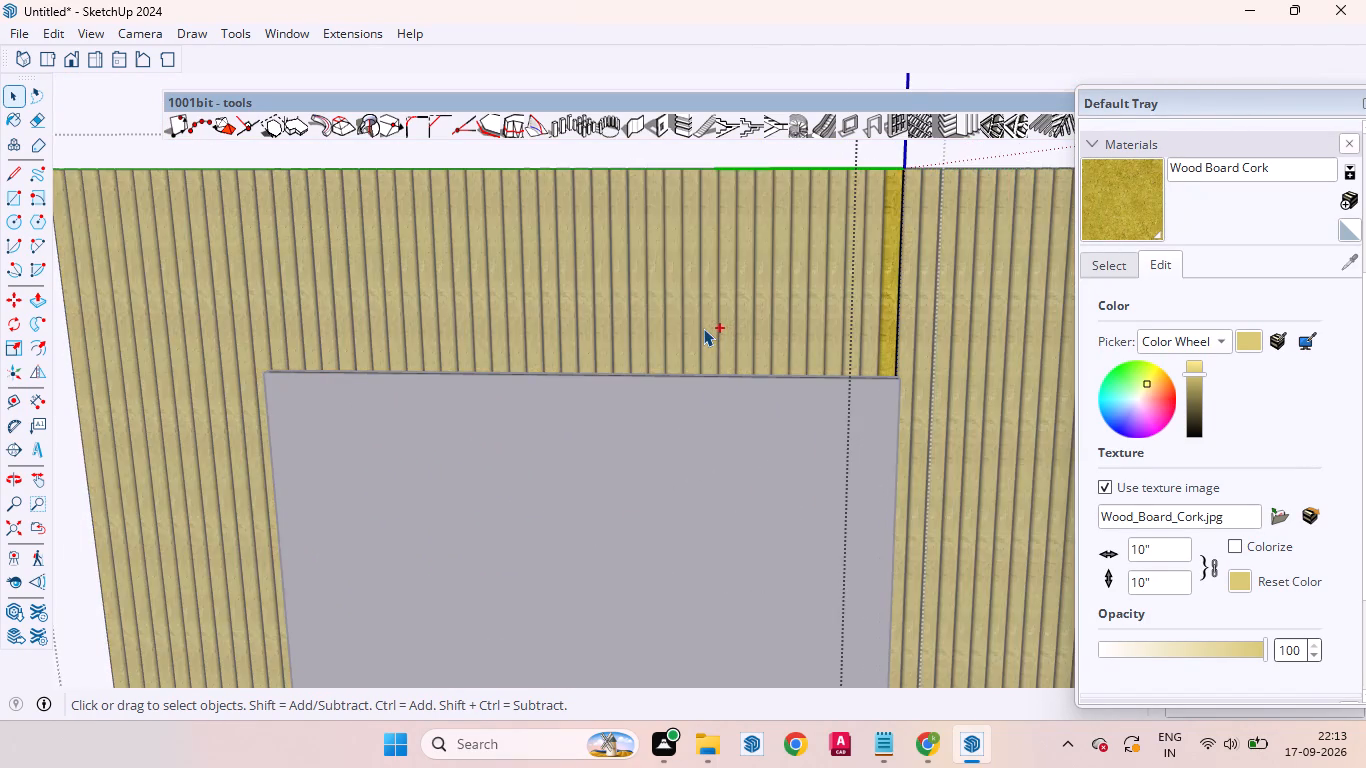
{"action": "key", "text": "ctrl+z"}
{"action": "scroll", "coordinate": [703, 328], "scroll_direction": "down", "scroll_amount": 14}
{"action": "key", "text": "space"}
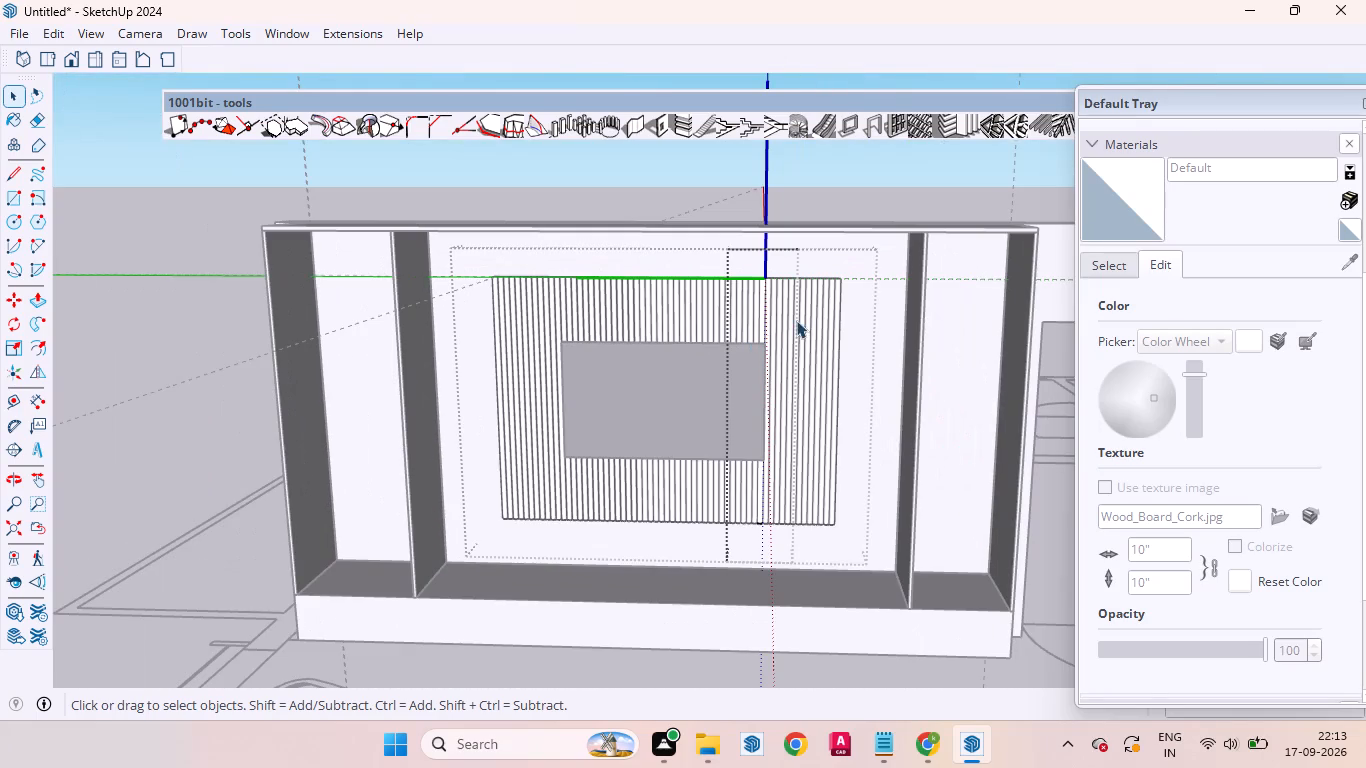
{"action": "left_click", "coordinate": [623, 184]}
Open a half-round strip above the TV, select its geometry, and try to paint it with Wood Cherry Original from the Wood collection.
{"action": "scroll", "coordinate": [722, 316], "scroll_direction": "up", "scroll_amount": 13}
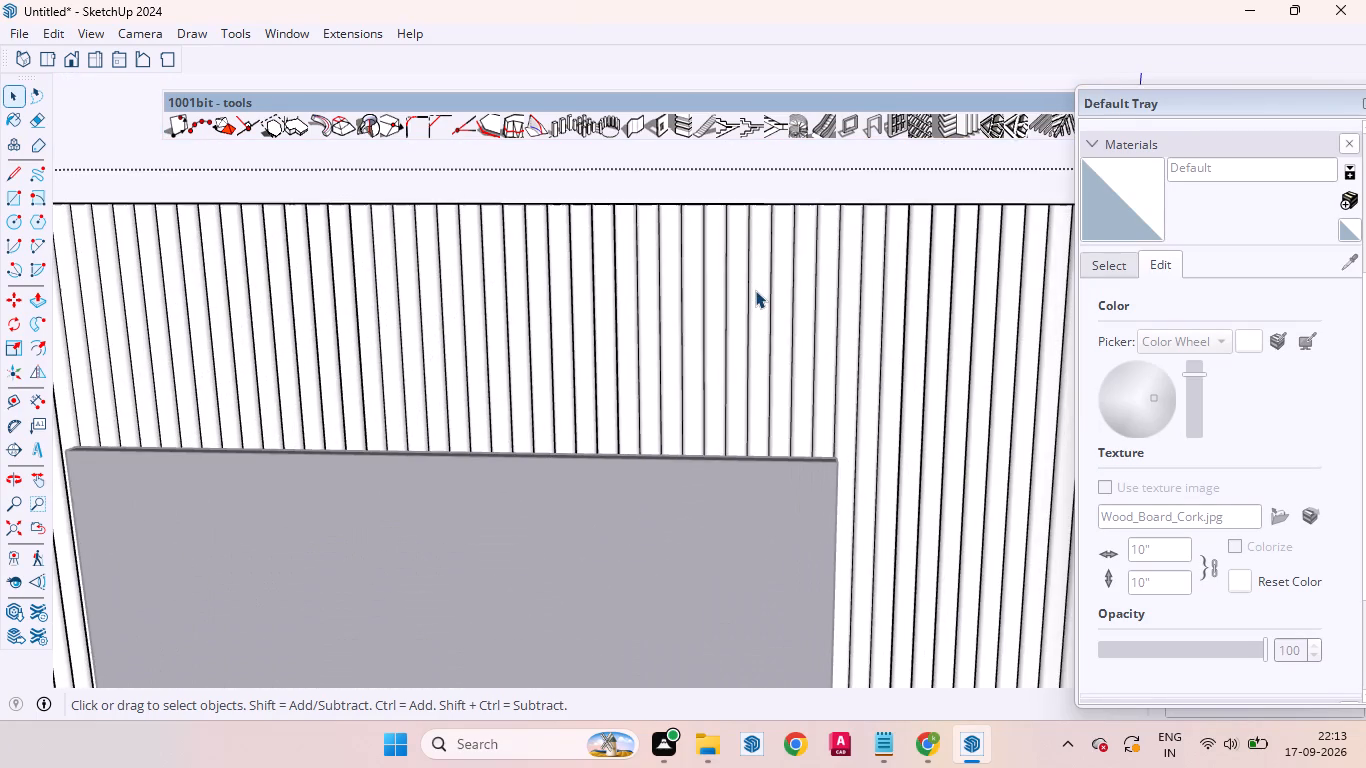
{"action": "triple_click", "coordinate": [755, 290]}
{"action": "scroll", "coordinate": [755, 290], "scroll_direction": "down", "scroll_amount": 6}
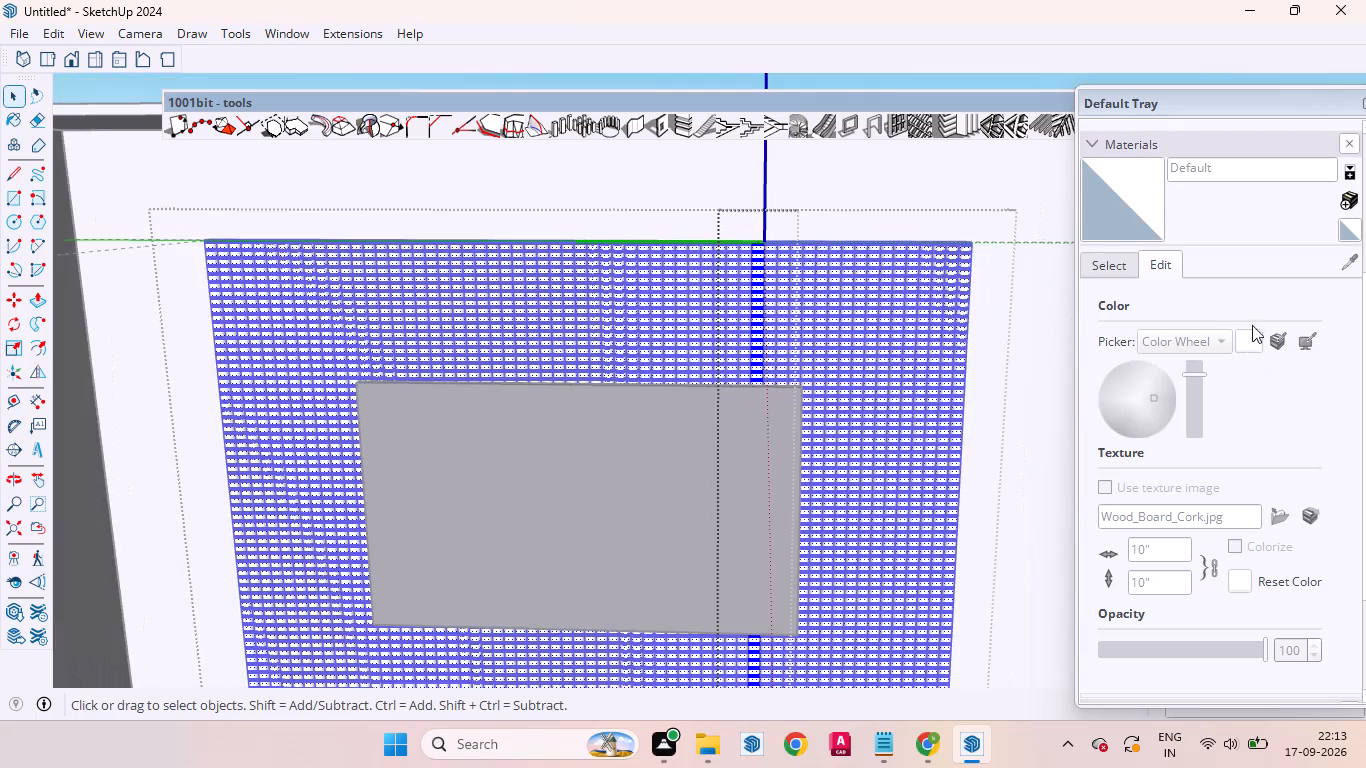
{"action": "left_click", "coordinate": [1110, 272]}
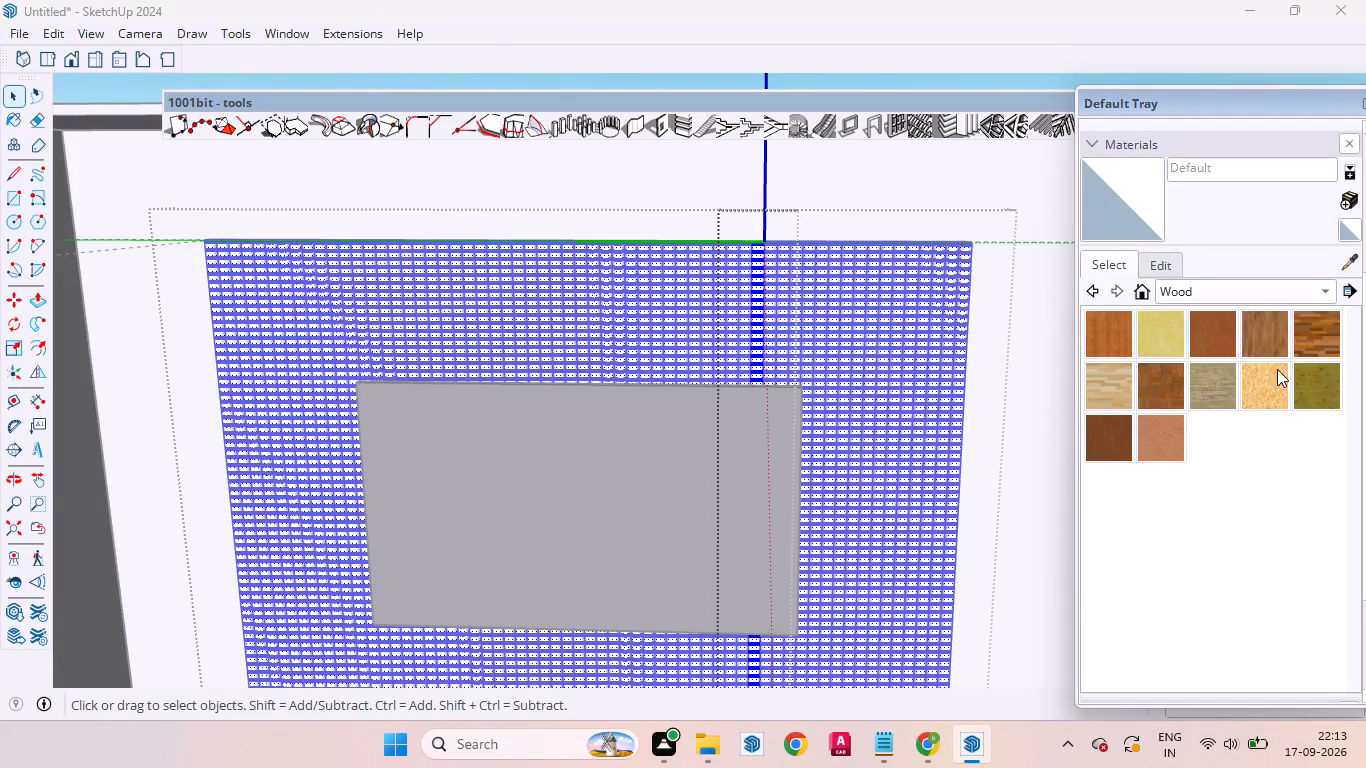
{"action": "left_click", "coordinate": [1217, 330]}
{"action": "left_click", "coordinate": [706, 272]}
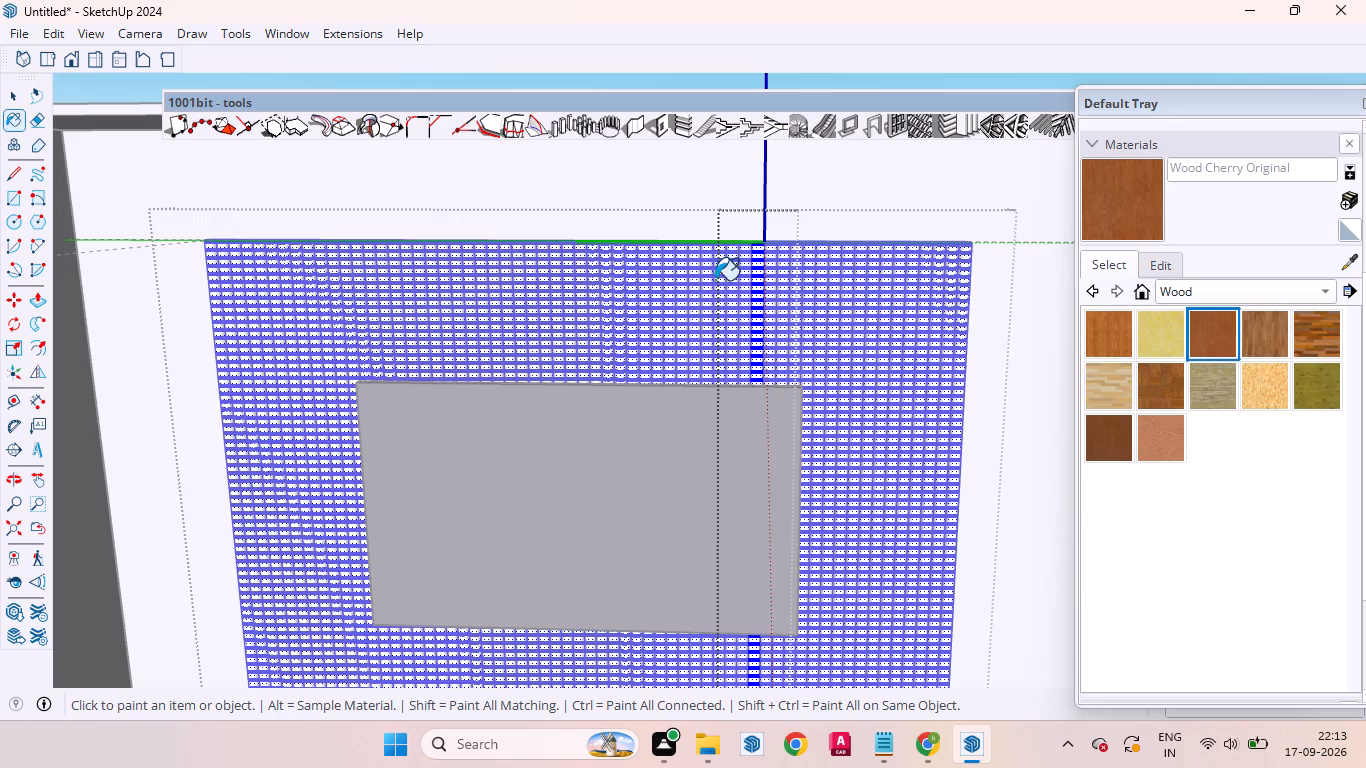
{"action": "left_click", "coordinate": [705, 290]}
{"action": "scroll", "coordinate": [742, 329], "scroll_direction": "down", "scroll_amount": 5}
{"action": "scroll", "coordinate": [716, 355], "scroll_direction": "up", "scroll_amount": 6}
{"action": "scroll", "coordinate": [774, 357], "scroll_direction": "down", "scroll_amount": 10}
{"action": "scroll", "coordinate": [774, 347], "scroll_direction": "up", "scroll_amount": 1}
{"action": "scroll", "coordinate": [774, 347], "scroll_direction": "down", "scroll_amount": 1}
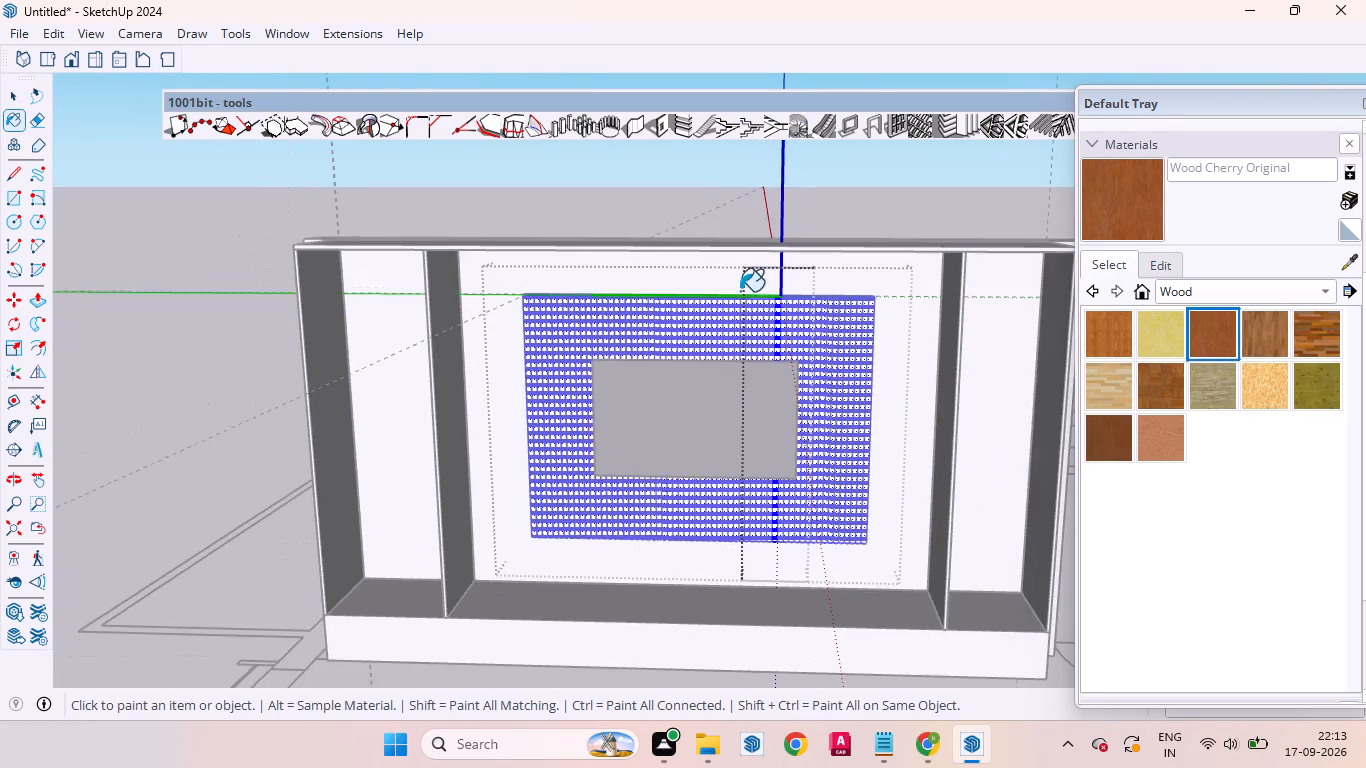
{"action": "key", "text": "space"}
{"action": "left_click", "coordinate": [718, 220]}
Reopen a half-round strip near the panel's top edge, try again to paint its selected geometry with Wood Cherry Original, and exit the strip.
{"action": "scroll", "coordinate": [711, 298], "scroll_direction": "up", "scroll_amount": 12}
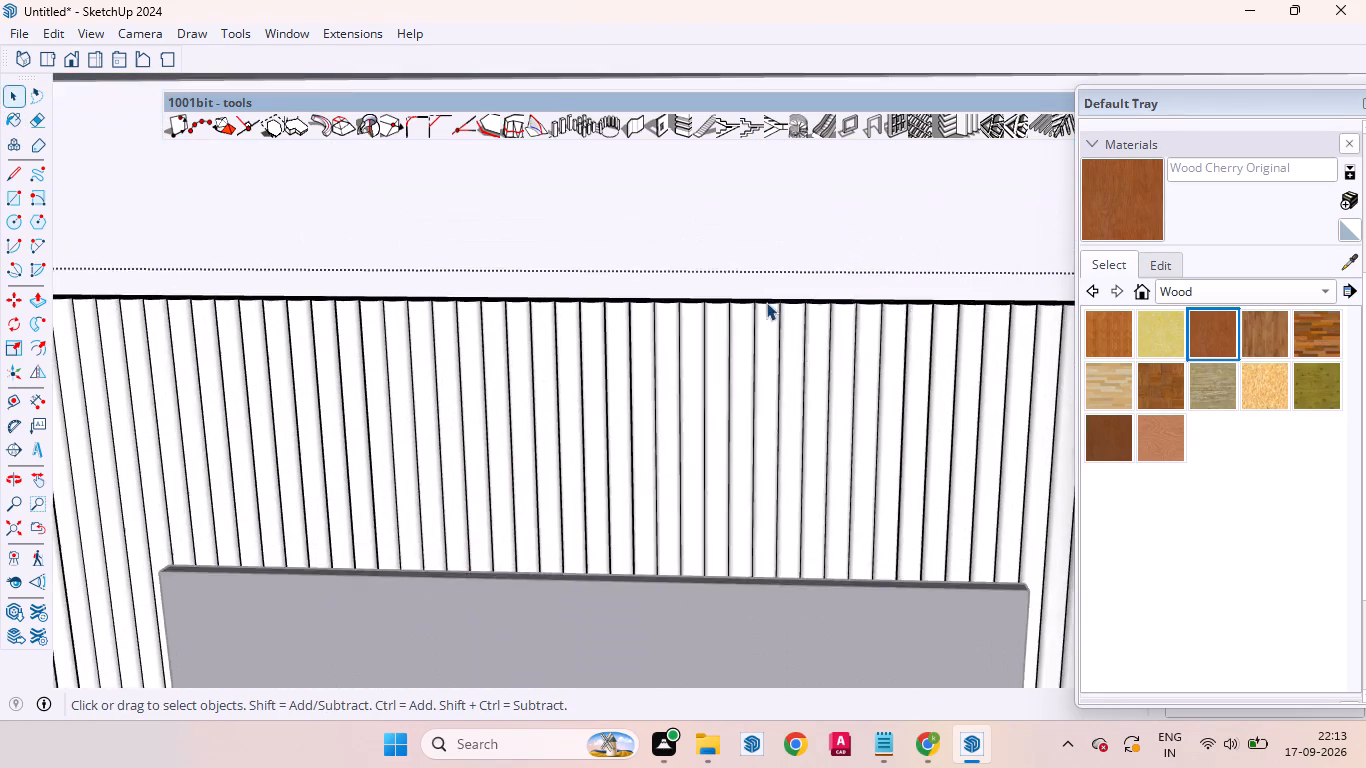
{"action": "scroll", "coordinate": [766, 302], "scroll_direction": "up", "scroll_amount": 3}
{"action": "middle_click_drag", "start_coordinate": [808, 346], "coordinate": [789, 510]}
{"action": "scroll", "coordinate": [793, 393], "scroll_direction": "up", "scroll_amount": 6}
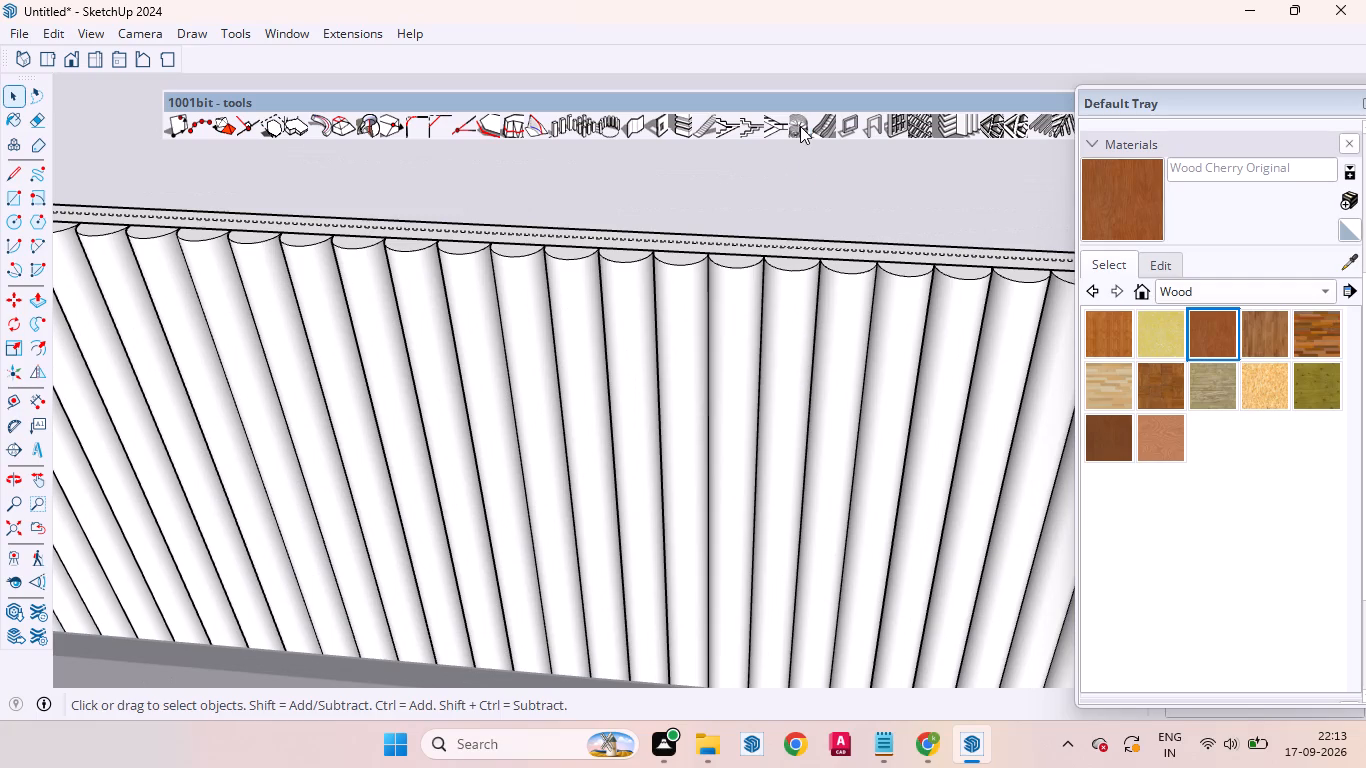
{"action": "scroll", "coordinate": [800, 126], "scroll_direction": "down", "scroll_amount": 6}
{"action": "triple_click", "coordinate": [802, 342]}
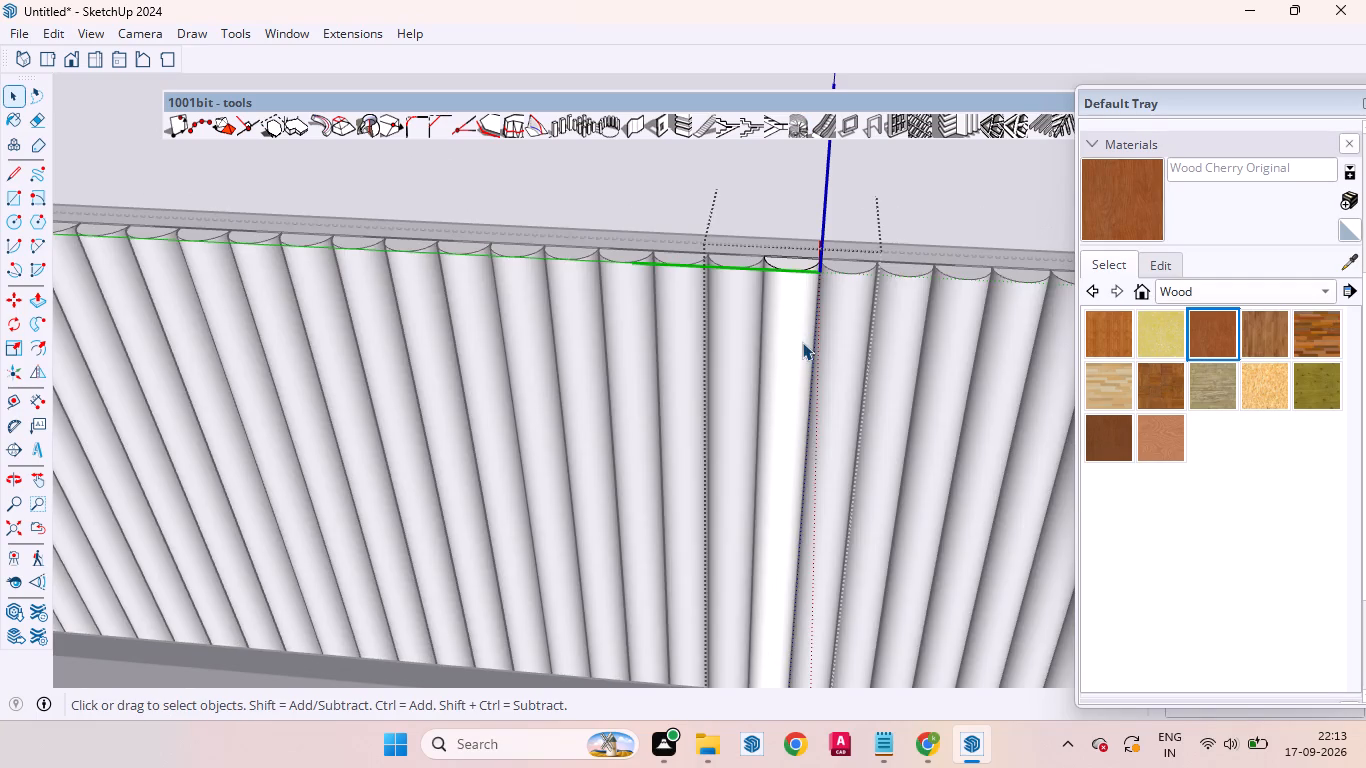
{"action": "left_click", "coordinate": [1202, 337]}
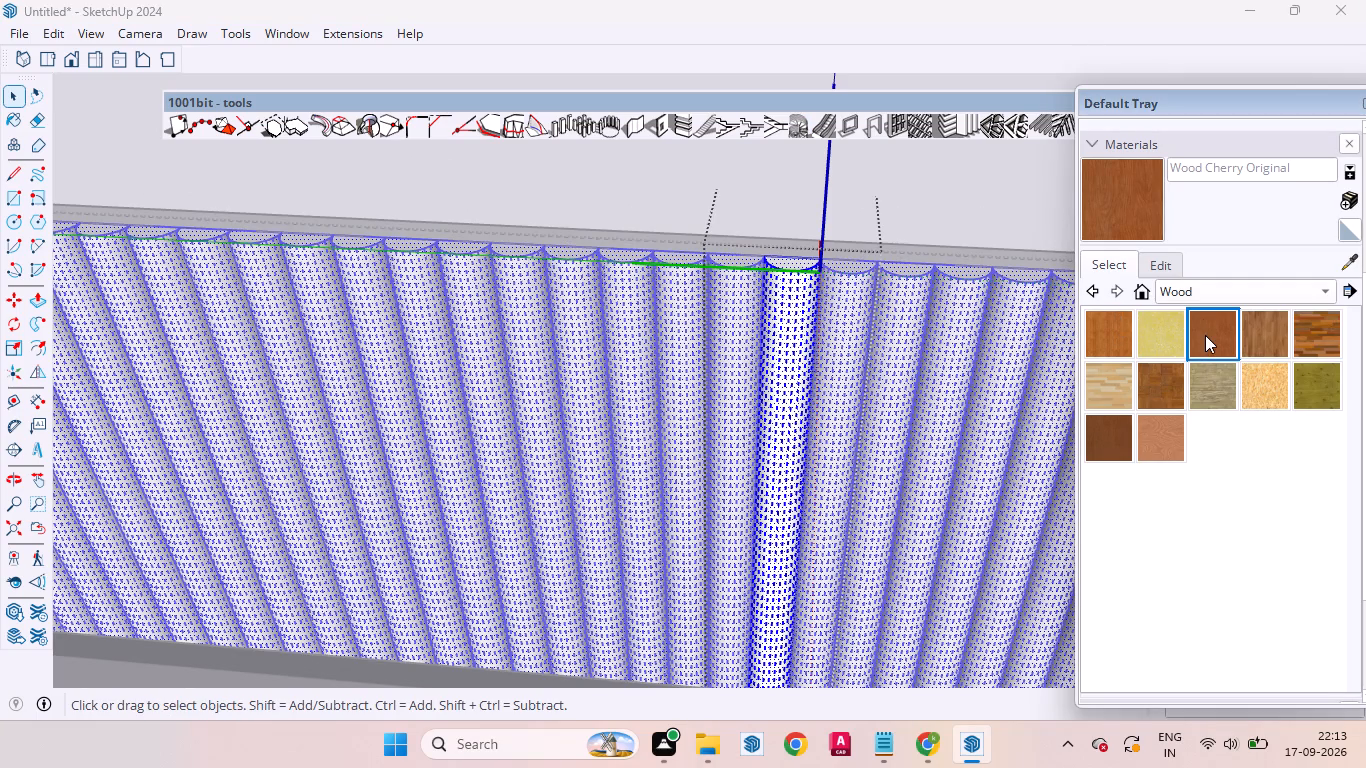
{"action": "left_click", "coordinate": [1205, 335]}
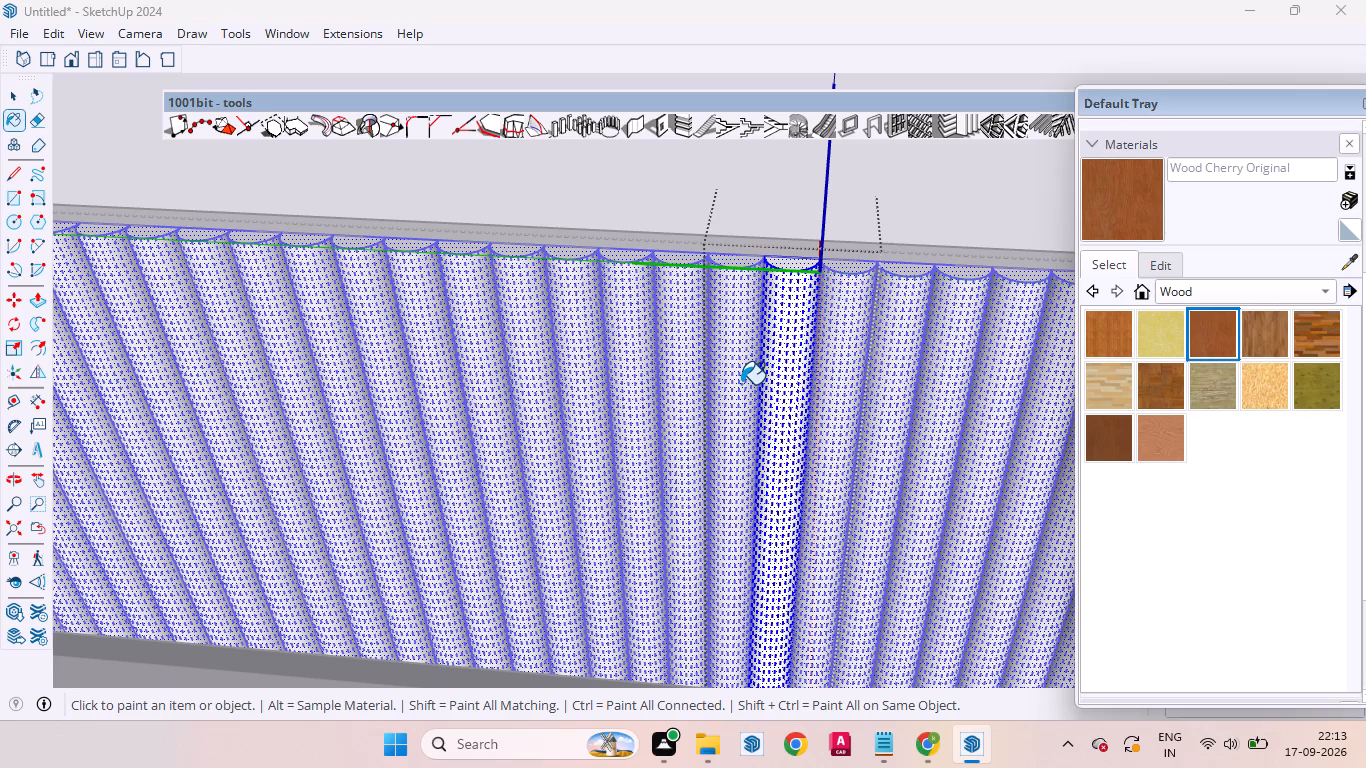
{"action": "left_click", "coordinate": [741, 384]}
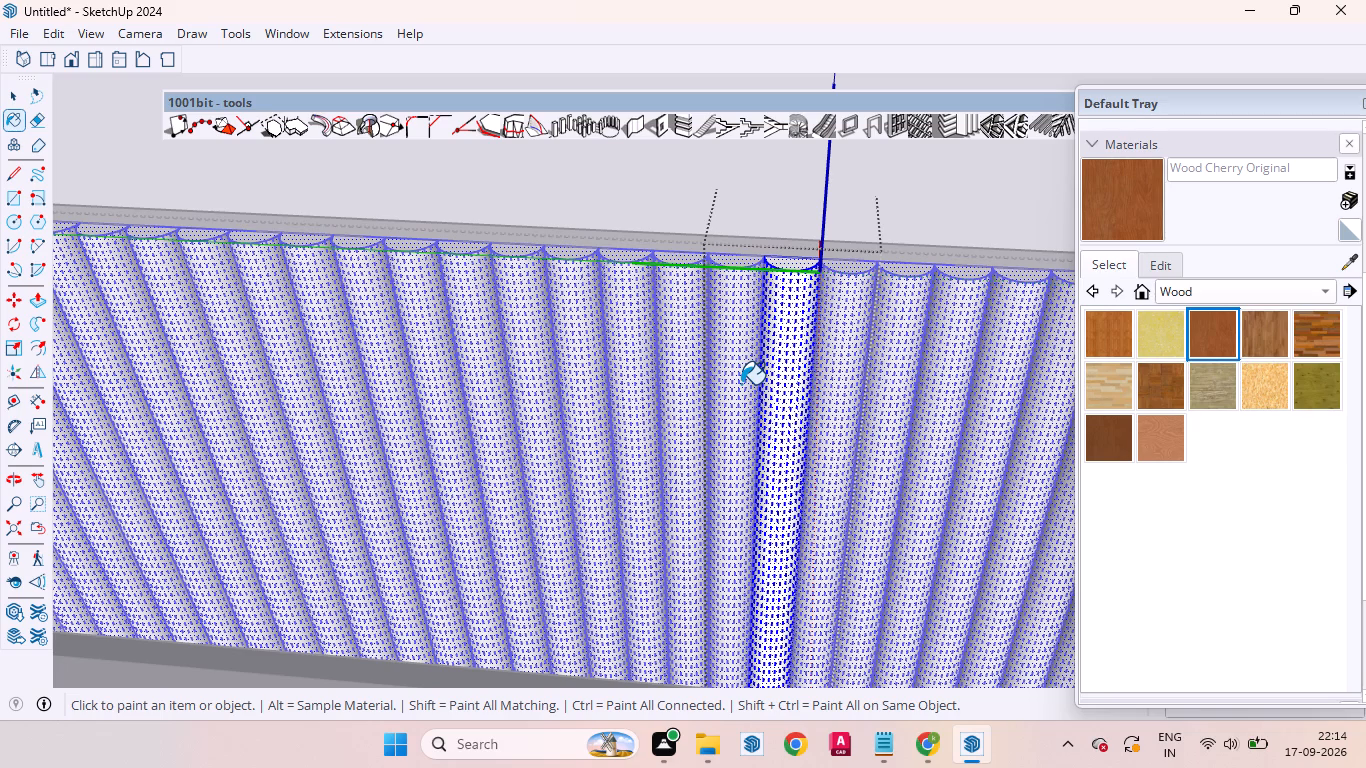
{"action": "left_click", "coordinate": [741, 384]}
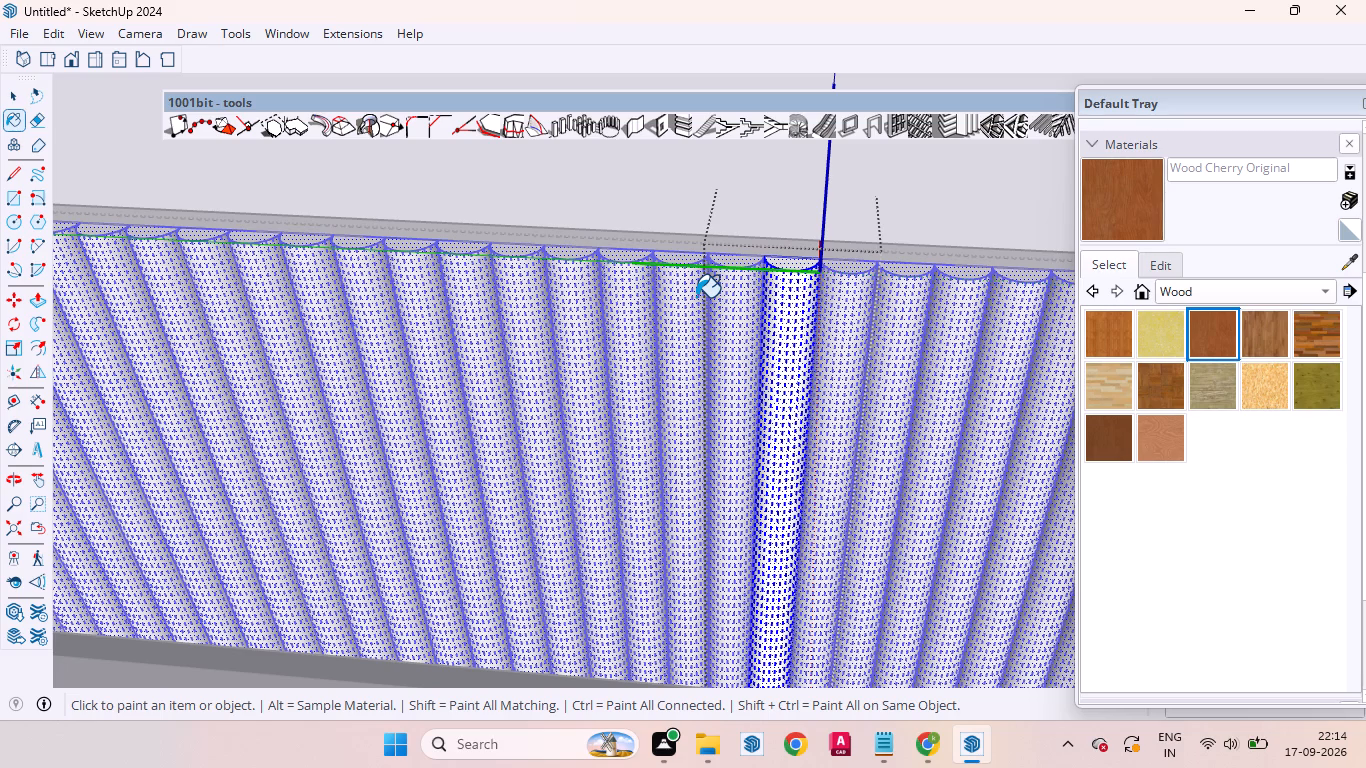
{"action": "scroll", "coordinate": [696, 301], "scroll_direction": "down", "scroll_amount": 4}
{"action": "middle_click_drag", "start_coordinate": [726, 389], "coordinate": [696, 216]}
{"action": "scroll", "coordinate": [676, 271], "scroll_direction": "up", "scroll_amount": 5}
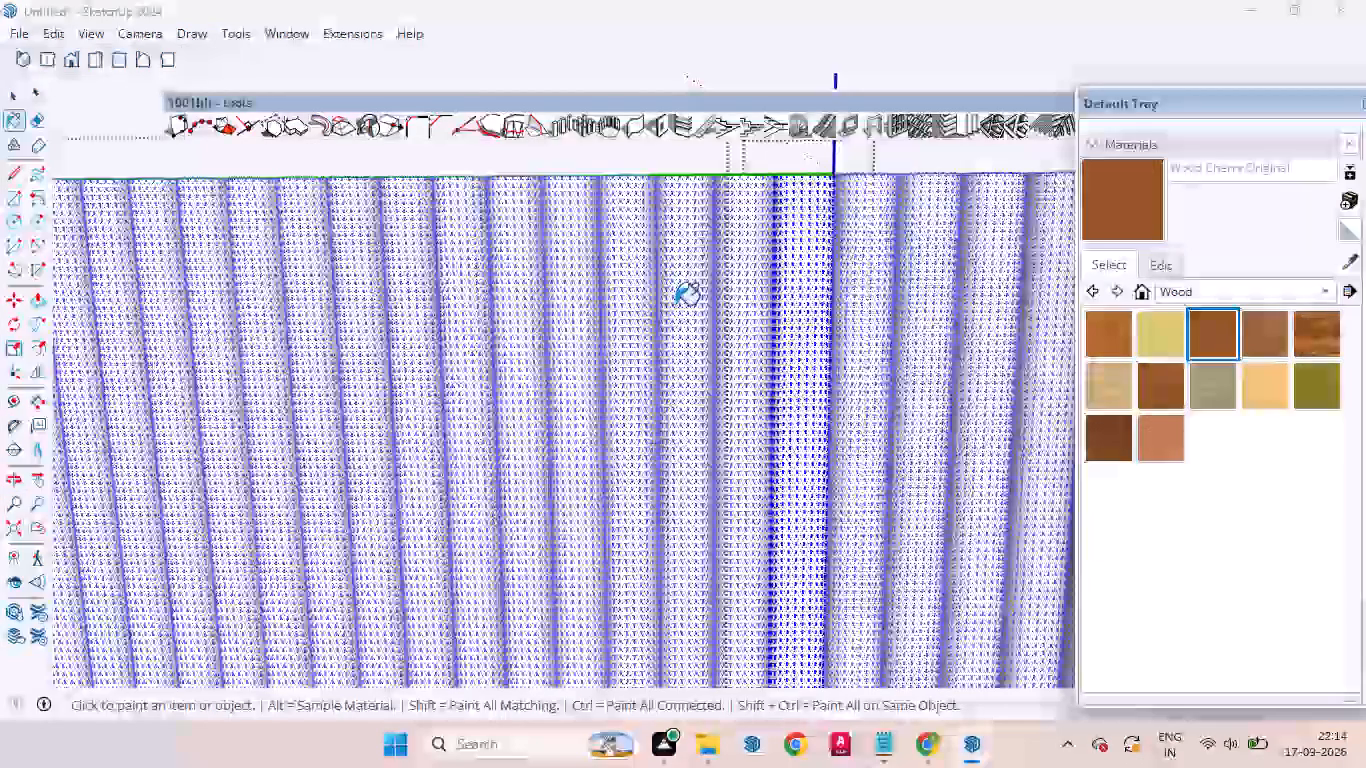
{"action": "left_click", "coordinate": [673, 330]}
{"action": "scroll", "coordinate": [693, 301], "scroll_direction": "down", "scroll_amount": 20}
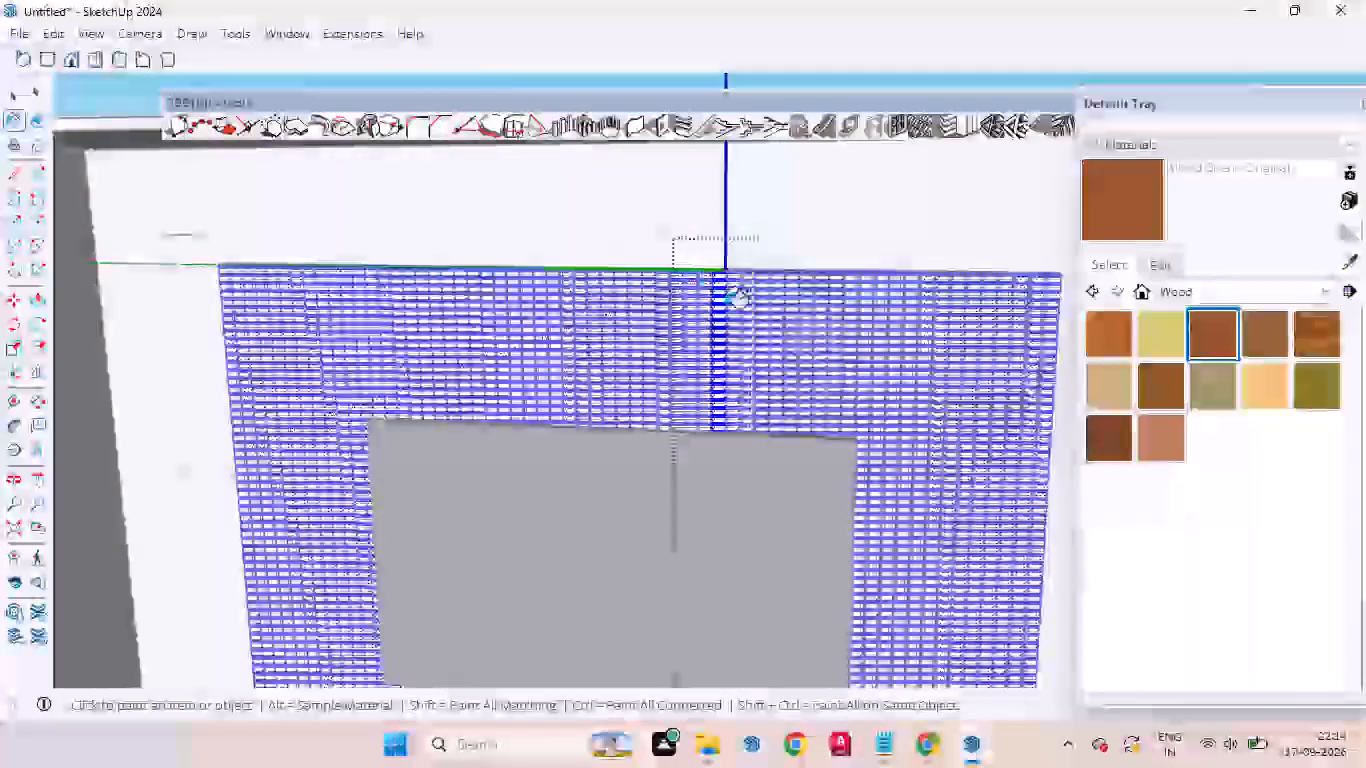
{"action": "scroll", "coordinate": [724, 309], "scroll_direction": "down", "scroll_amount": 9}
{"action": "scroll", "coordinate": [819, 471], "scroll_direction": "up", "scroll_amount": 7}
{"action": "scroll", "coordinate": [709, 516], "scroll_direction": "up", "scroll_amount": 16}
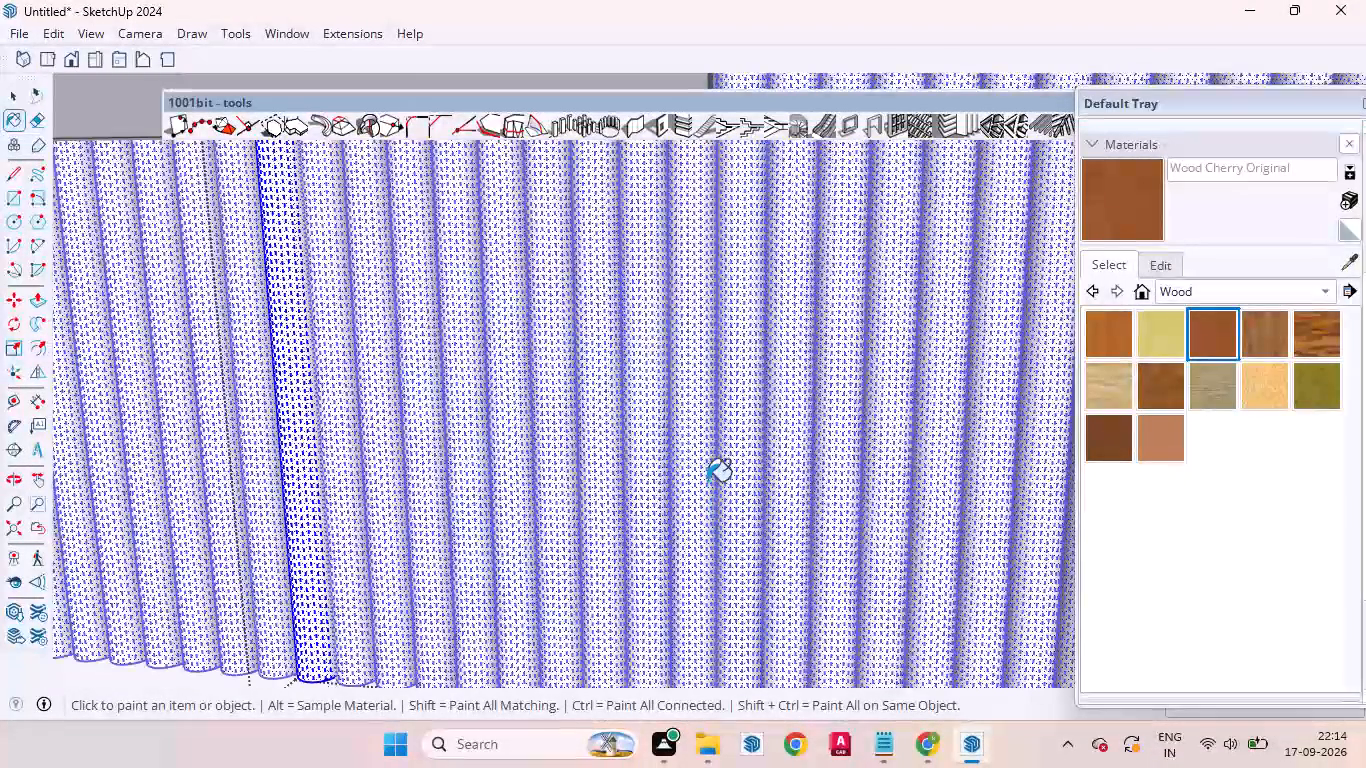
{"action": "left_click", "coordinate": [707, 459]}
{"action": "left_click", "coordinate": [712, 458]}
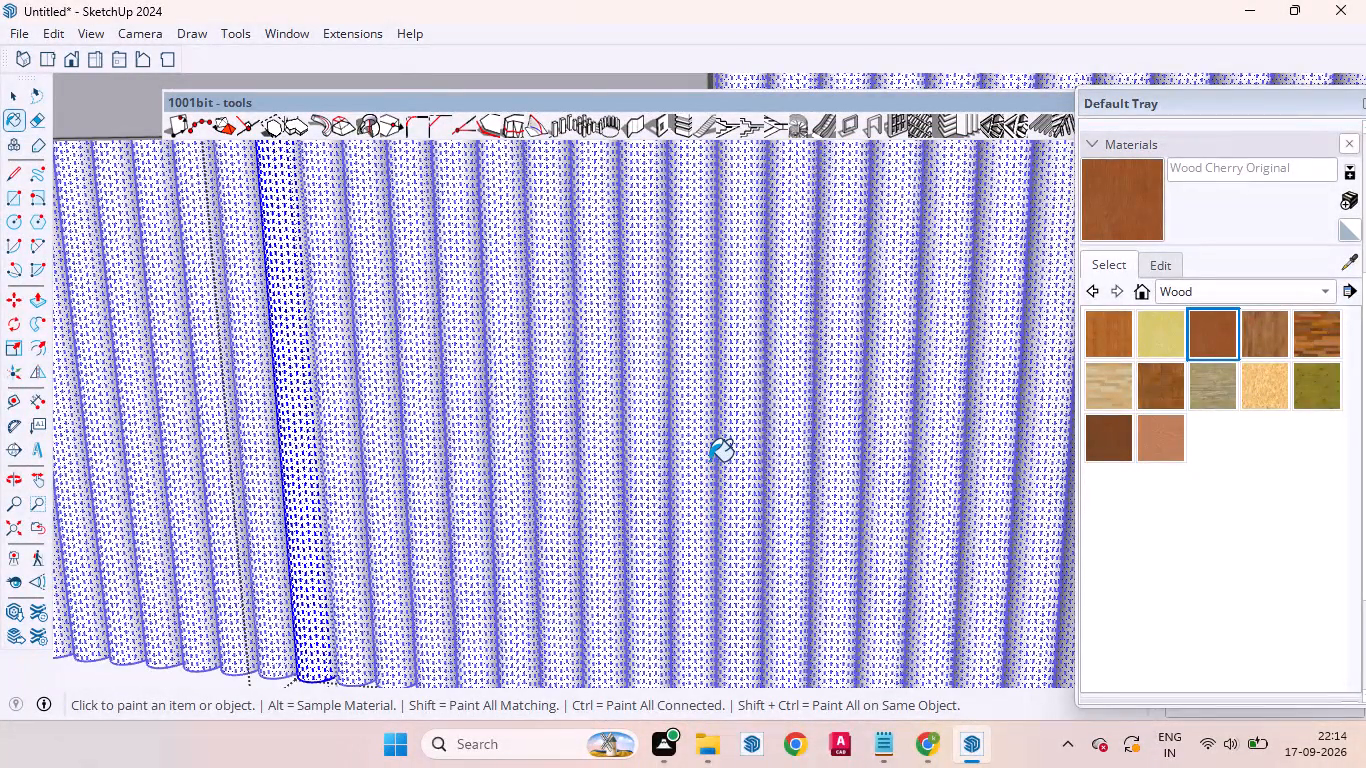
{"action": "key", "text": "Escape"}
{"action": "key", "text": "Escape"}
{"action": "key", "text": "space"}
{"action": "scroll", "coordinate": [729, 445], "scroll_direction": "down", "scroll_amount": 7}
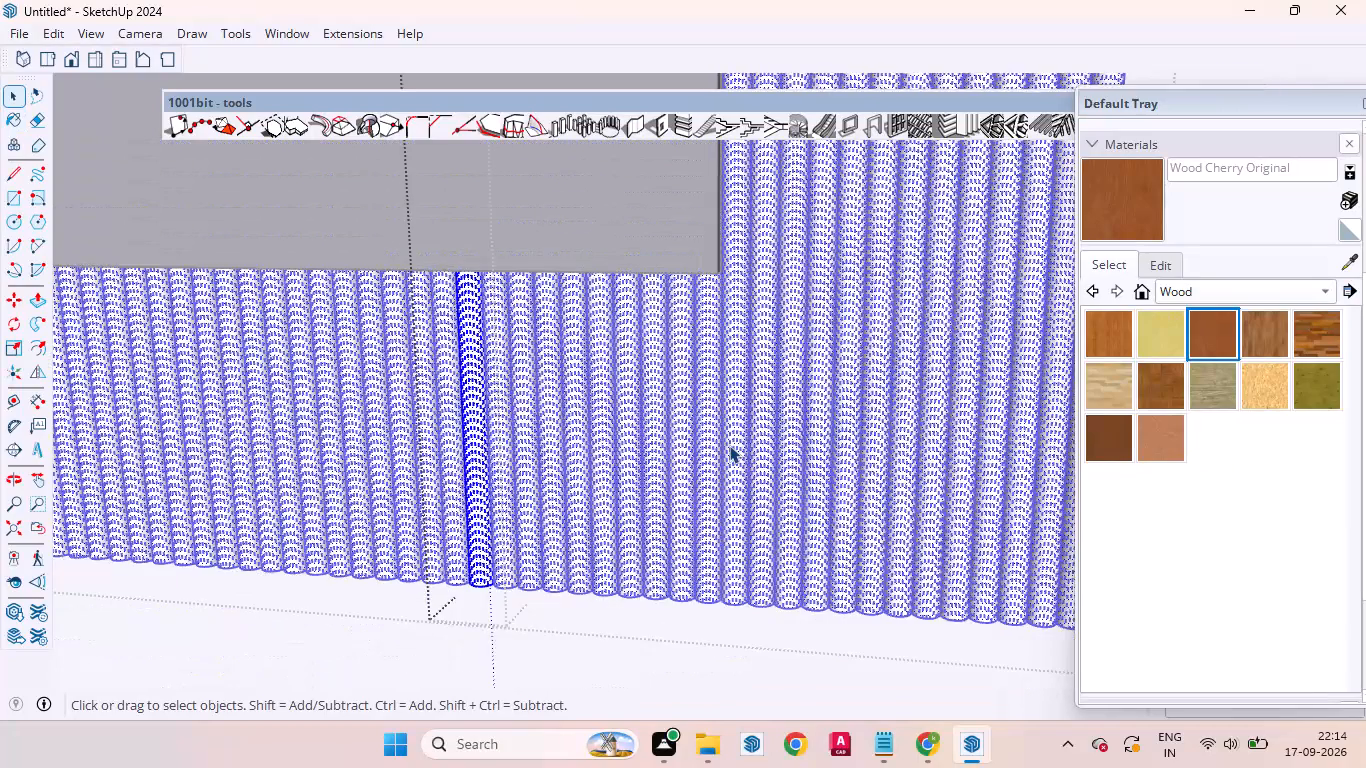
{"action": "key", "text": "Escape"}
Open a strip near the panel's lower corner, paint all its geometry with Wood Cherry Original, and exit the strip and the fluted panel group.
{"action": "scroll", "coordinate": [729, 445], "scroll_direction": "down", "scroll_amount": 8}
{"action": "middle_click_drag", "start_coordinate": [896, 624], "coordinate": [777, 389]}
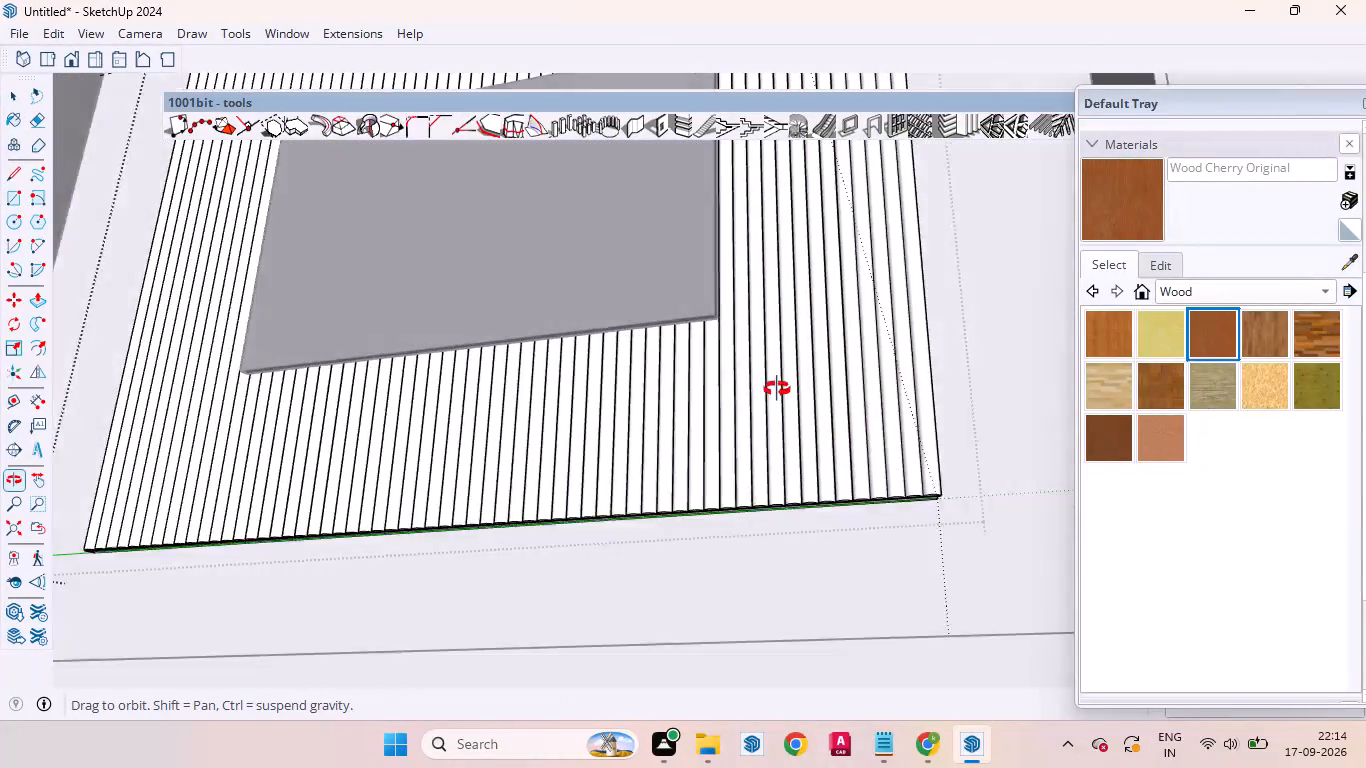
{"action": "middle_click_drag", "start_coordinate": [777, 389], "coordinate": [826, 532]}
{"action": "scroll", "coordinate": [873, 519], "scroll_direction": "up", "scroll_amount": 3}
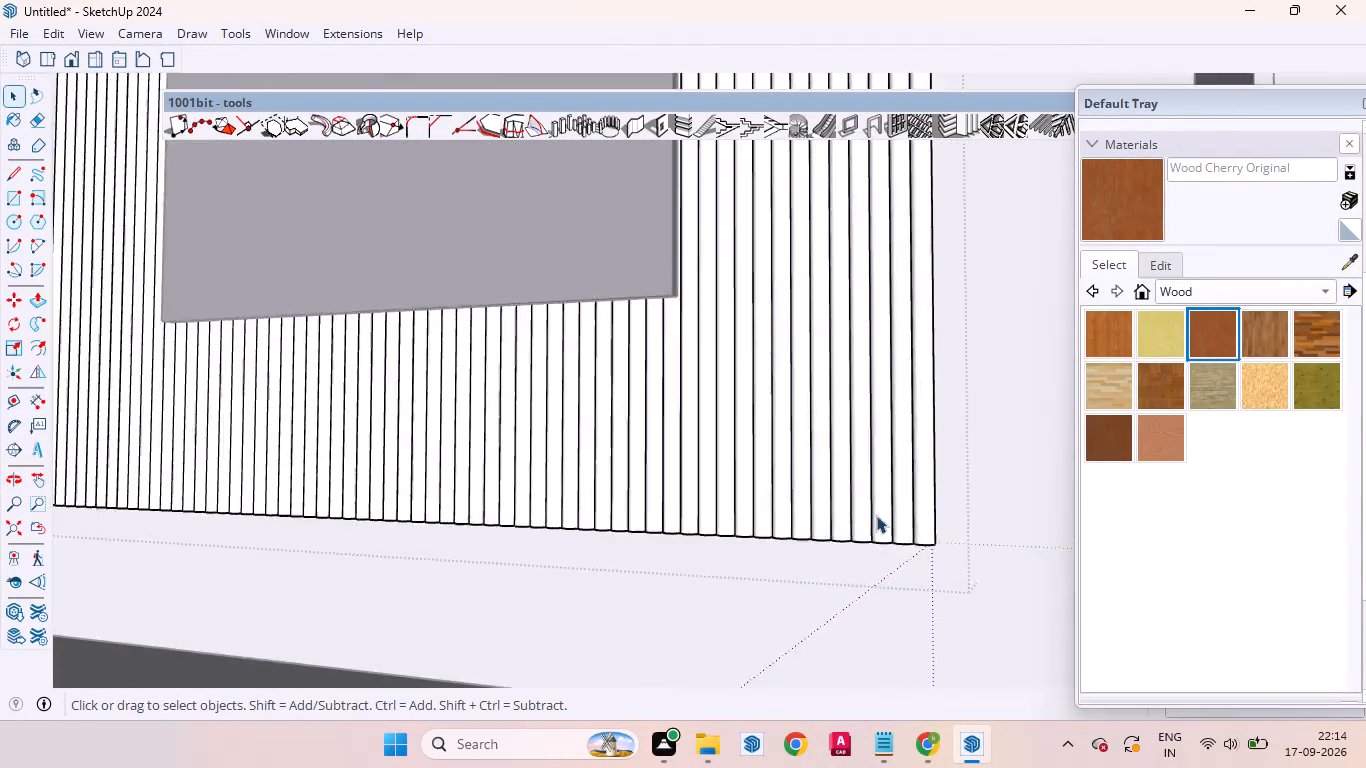
{"action": "scroll", "coordinate": [876, 515], "scroll_direction": "up", "scroll_amount": 9}
{"action": "double_click", "coordinate": [876, 494]}
{"action": "left_click", "coordinate": [876, 494]}
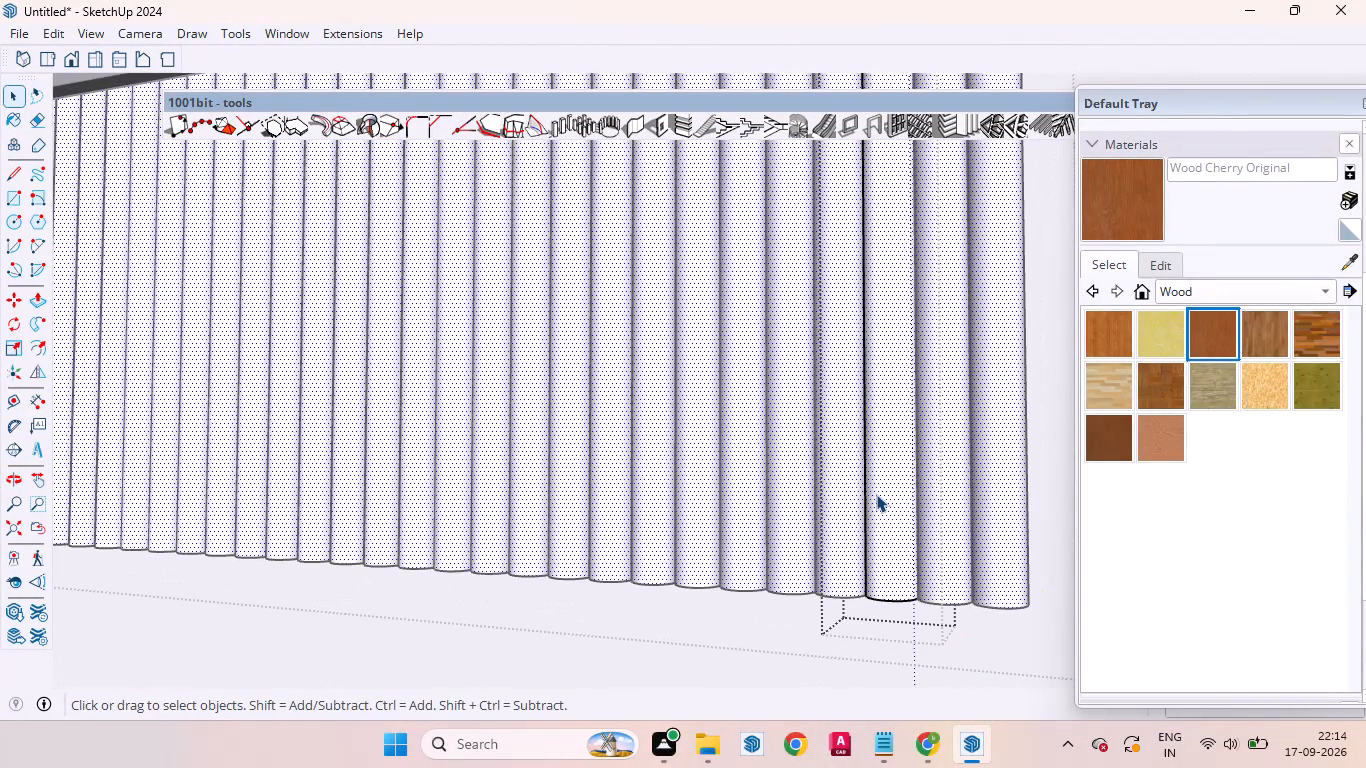
{"action": "left_click", "coordinate": [876, 494]}
{"action": "double_click", "coordinate": [876, 494]}
{"action": "double_click", "coordinate": [876, 494]}
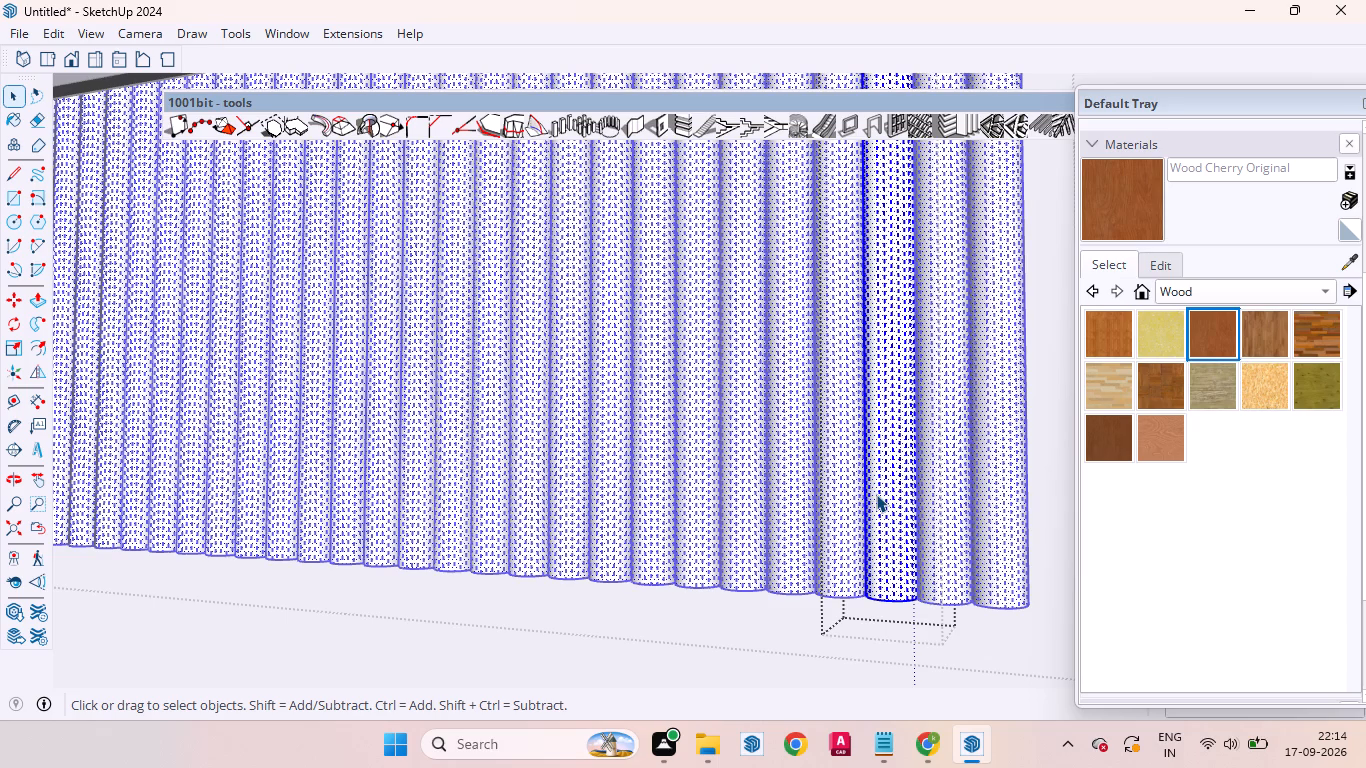
{"action": "left_click", "coordinate": [1217, 327]}
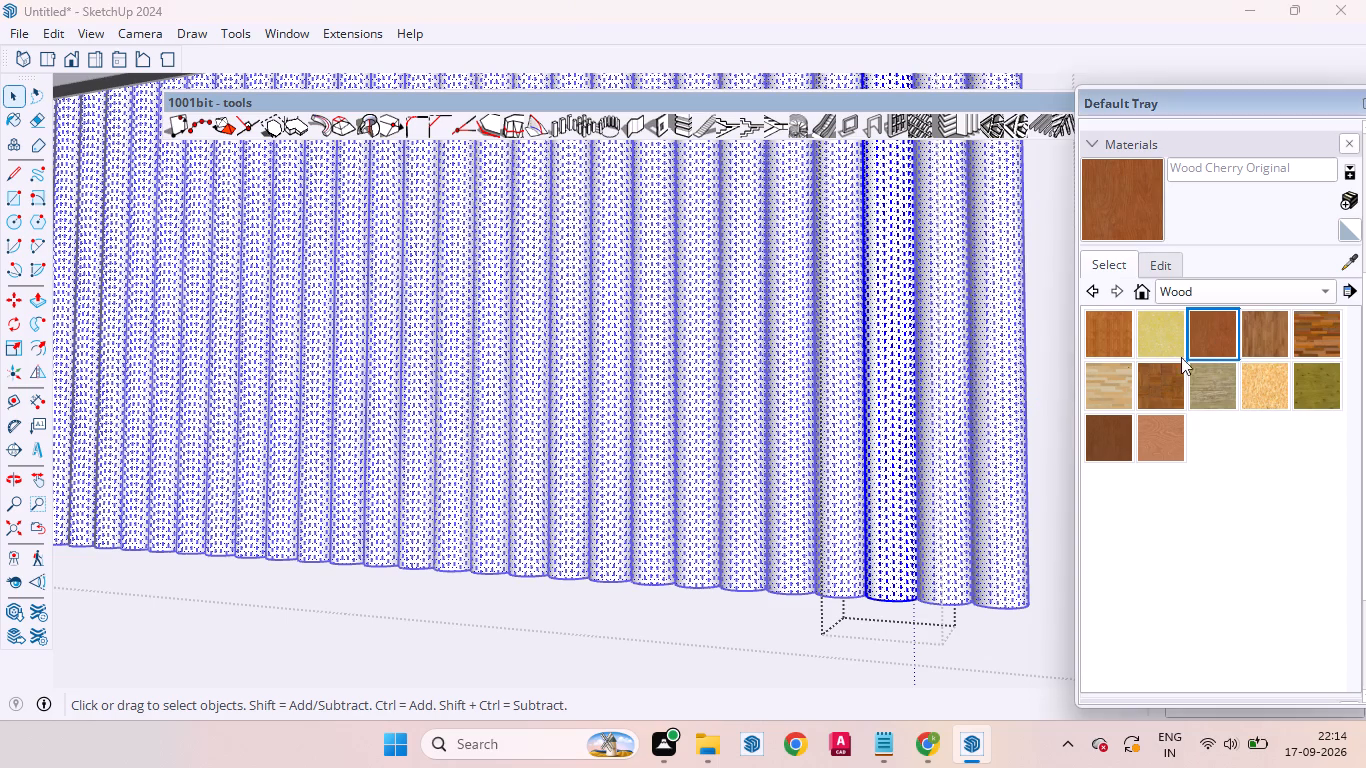
{"action": "left_click", "coordinate": [887, 410]}
{"action": "scroll", "coordinate": [810, 421], "scroll_direction": "down", "scroll_amount": 3}
{"action": "scroll", "coordinate": [810, 421], "scroll_direction": "up", "scroll_amount": 1}
{"action": "scroll", "coordinate": [810, 421], "scroll_direction": "down", "scroll_amount": 4}
{"action": "scroll", "coordinate": [810, 421], "scroll_direction": "up", "scroll_amount": 1}
{"action": "scroll", "coordinate": [810, 421], "scroll_direction": "down", "scroll_amount": 6}
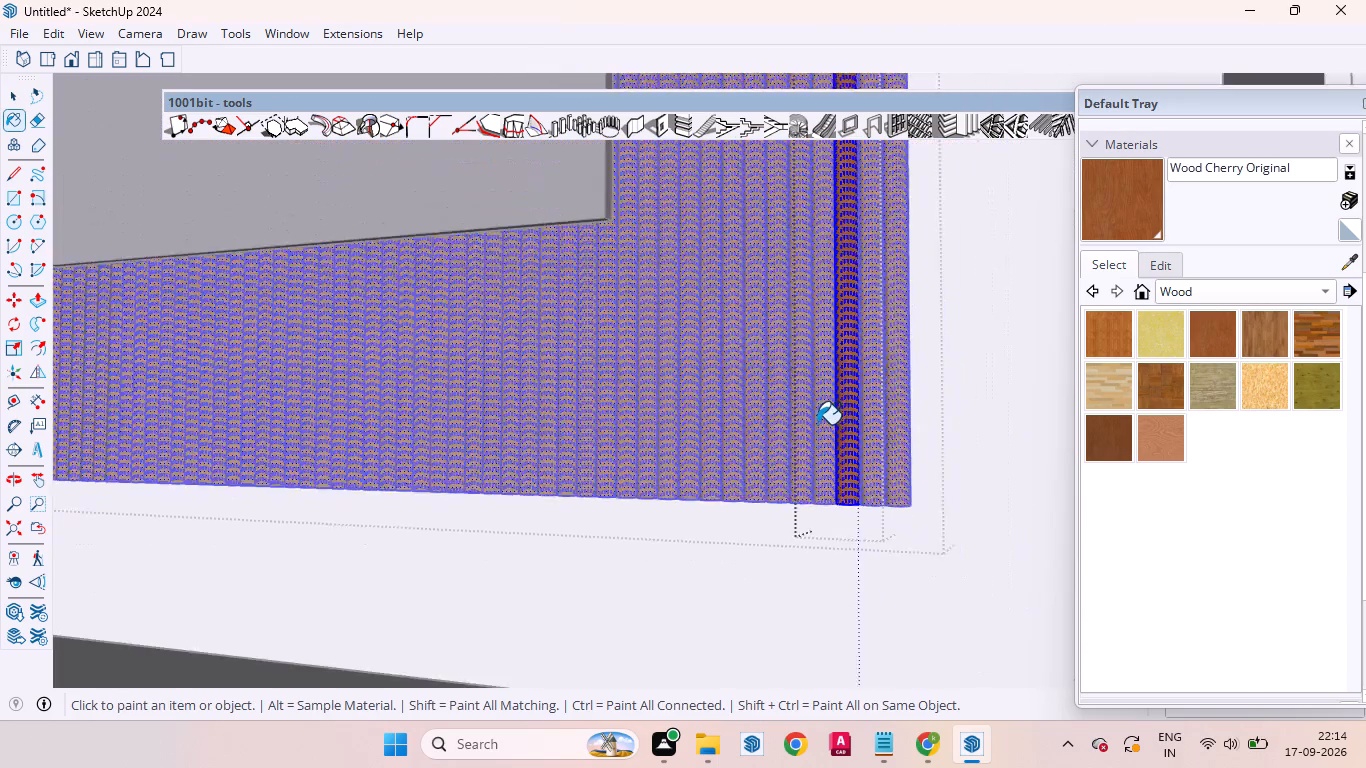
{"action": "scroll", "coordinate": [817, 424], "scroll_direction": "down", "scroll_amount": 4}
{"action": "middle_click_drag", "start_coordinate": [801, 459], "coordinate": [959, 477]}
{"action": "scroll", "coordinate": [691, 437], "scroll_direction": "down", "scroll_amount": 13}
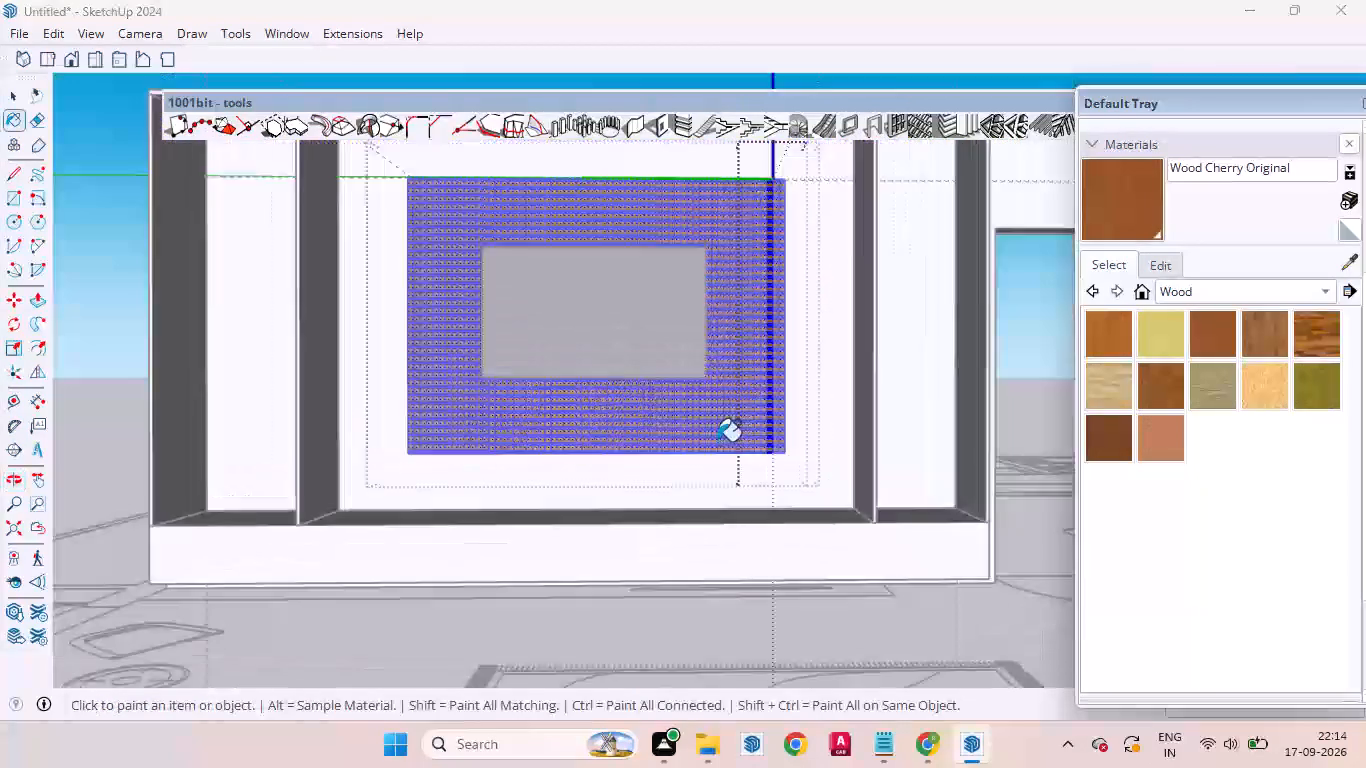
{"action": "key", "text": "space"}
{"action": "left_click", "coordinate": [207, 328]}
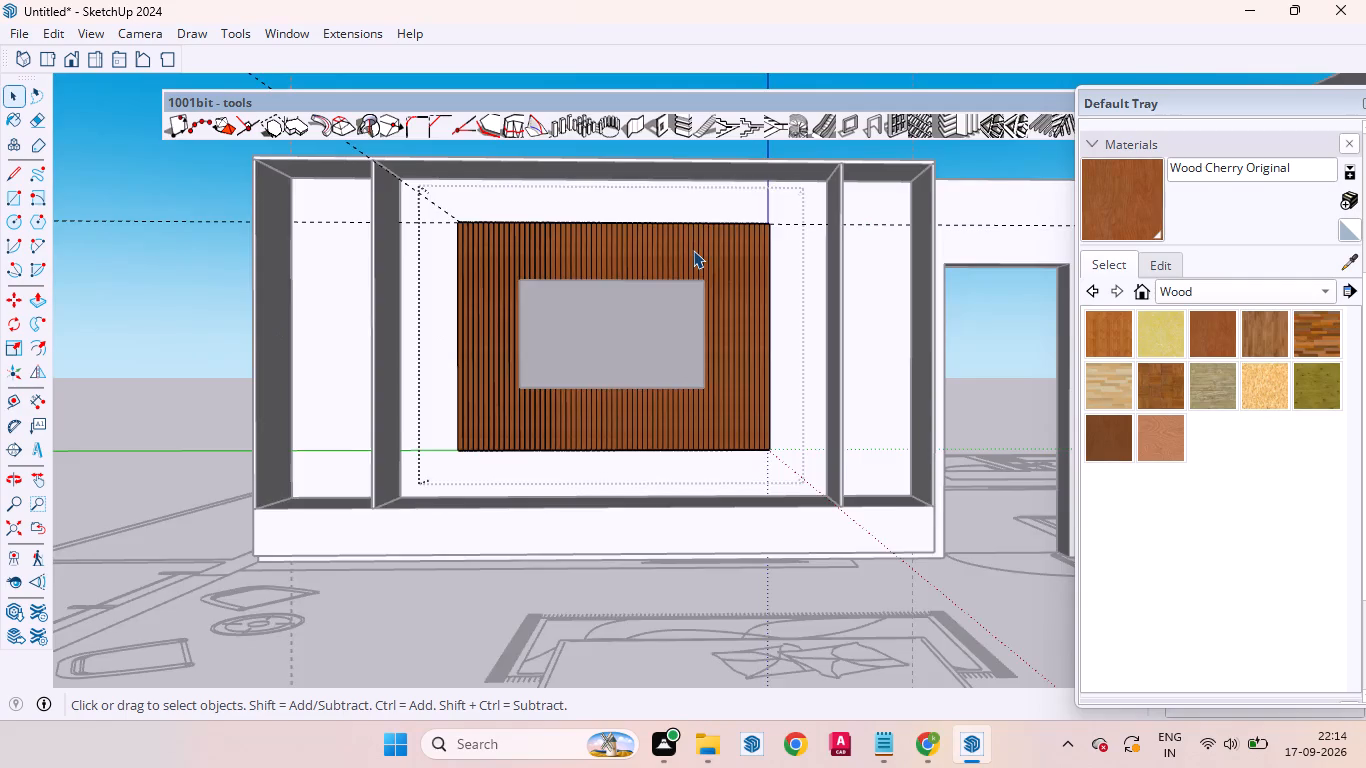
{"action": "scroll", "coordinate": [693, 250], "scroll_direction": "up", "scroll_amount": 6}
{"action": "scroll", "coordinate": [679, 340], "scroll_direction": "down", "scroll_amount": 12}
{"action": "key", "text": "space"}
{"action": "left_click", "coordinate": [367, 346]}
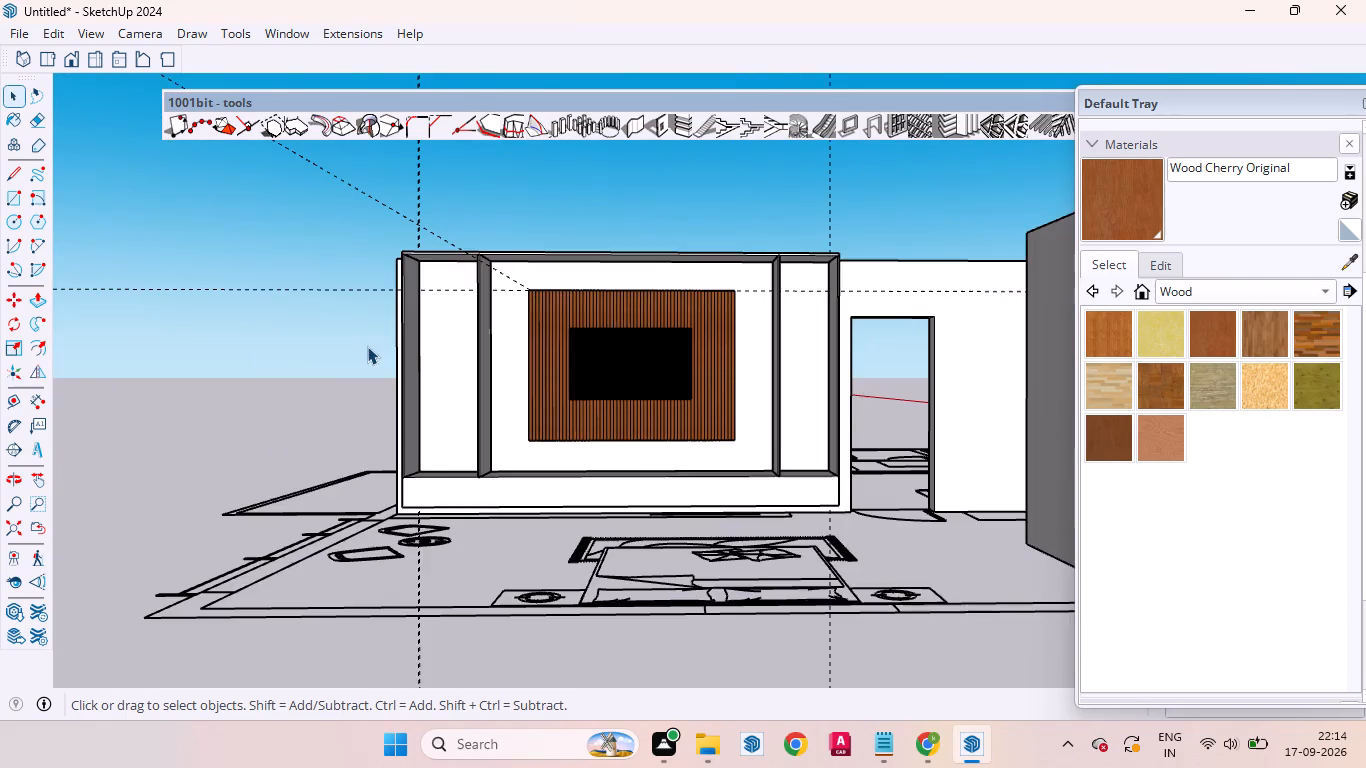
Examine the Wood Cherry Original finish on the fluted strips around the TV and at the panel's upper corner.
{"action": "scroll", "coordinate": [664, 337], "scroll_direction": "up", "scroll_amount": 19}
{"action": "scroll", "coordinate": [619, 310], "scroll_direction": "down", "scroll_amount": 3}
{"action": "scroll", "coordinate": [619, 310], "scroll_direction": "up", "scroll_amount": 1}
{"action": "scroll", "coordinate": [619, 310], "scroll_direction": "down", "scroll_amount": 6}
{"action": "scroll", "coordinate": [634, 302], "scroll_direction": "up", "scroll_amount": 1}
{"action": "scroll", "coordinate": [634, 302], "scroll_direction": "down", "scroll_amount": 4}
{"action": "scroll", "coordinate": [614, 434], "scroll_direction": "up", "scroll_amount": 5}
{"action": "scroll", "coordinate": [618, 434], "scroll_direction": "down", "scroll_amount": 7}
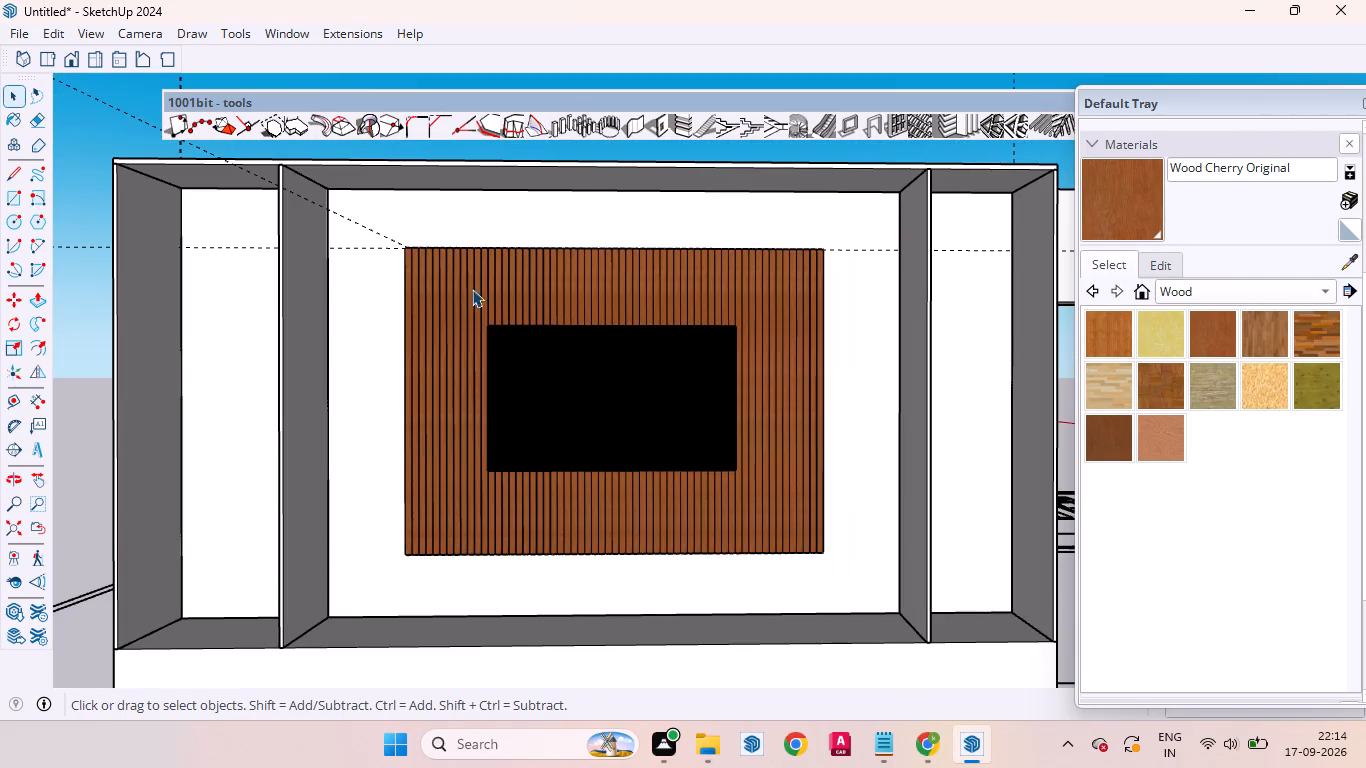
{"action": "scroll", "coordinate": [457, 201], "scroll_direction": "up", "scroll_amount": 6}
{"action": "scroll", "coordinate": [403, 294], "scroll_direction": "up", "scroll_amount": 7}
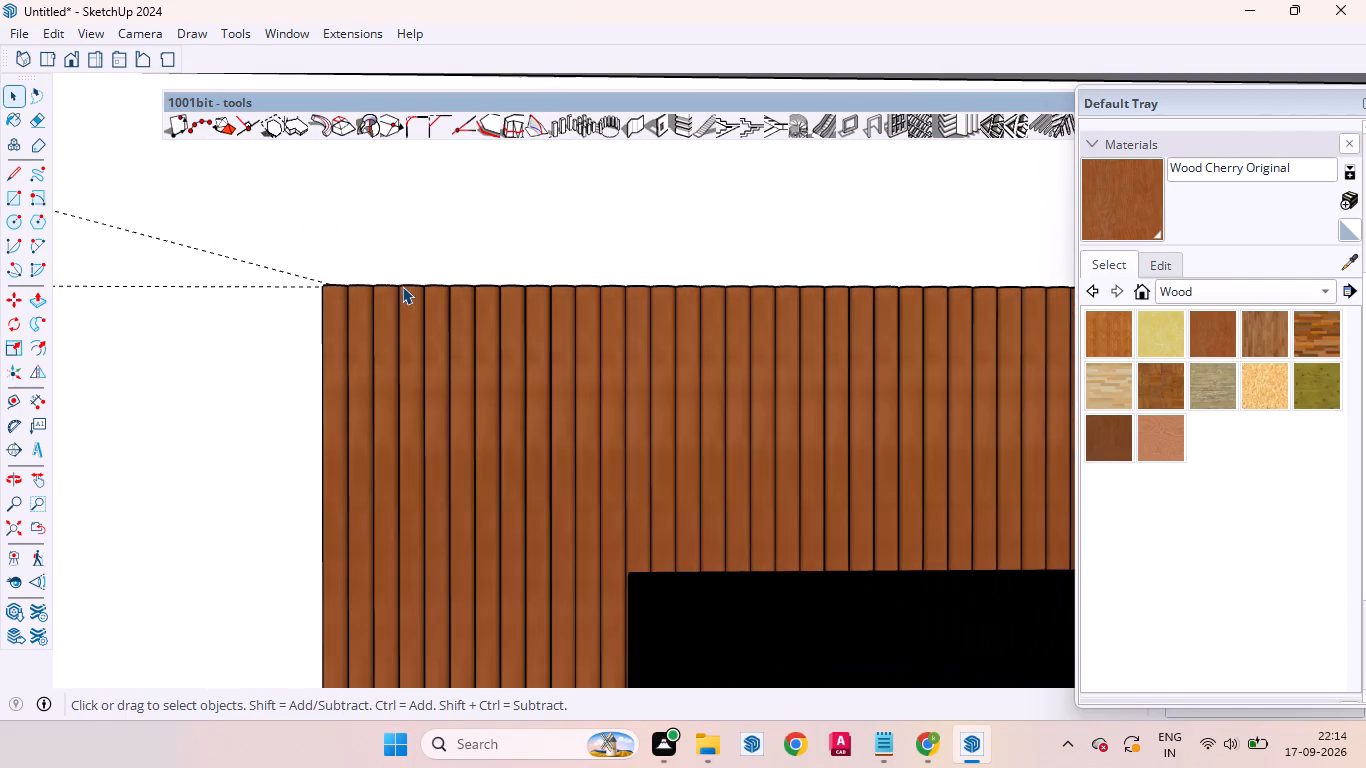
{"action": "scroll", "coordinate": [390, 321], "scroll_direction": "up", "scroll_amount": 9}
{"action": "scroll", "coordinate": [436, 267], "scroll_direction": "down", "scroll_amount": 8}
{"action": "scroll", "coordinate": [452, 271], "scroll_direction": "up", "scroll_amount": 1}
{"action": "scroll", "coordinate": [452, 271], "scroll_direction": "down", "scroll_amount": 13}
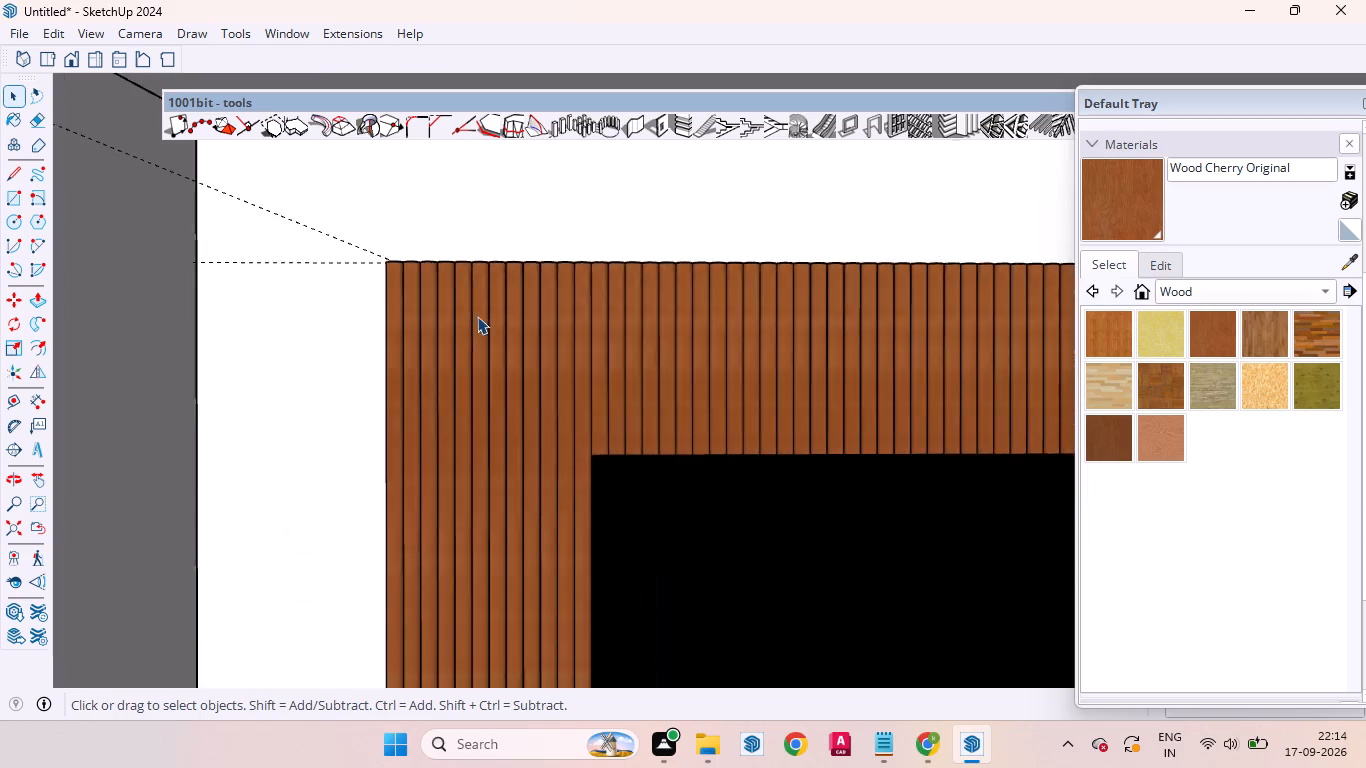
{"action": "scroll", "coordinate": [477, 316], "scroll_direction": "down", "scroll_amount": 2}
{"action": "scroll", "coordinate": [417, 469], "scroll_direction": "up", "scroll_amount": 7}
{"action": "scroll", "coordinate": [420, 569], "scroll_direction": "up", "scroll_amount": 7}
Open the fluted panel's outermost strip, soften all its selected edges at 22 degrees with smooth normals, and exit to the full model.
{"action": "triple_click", "coordinate": [447, 548]}
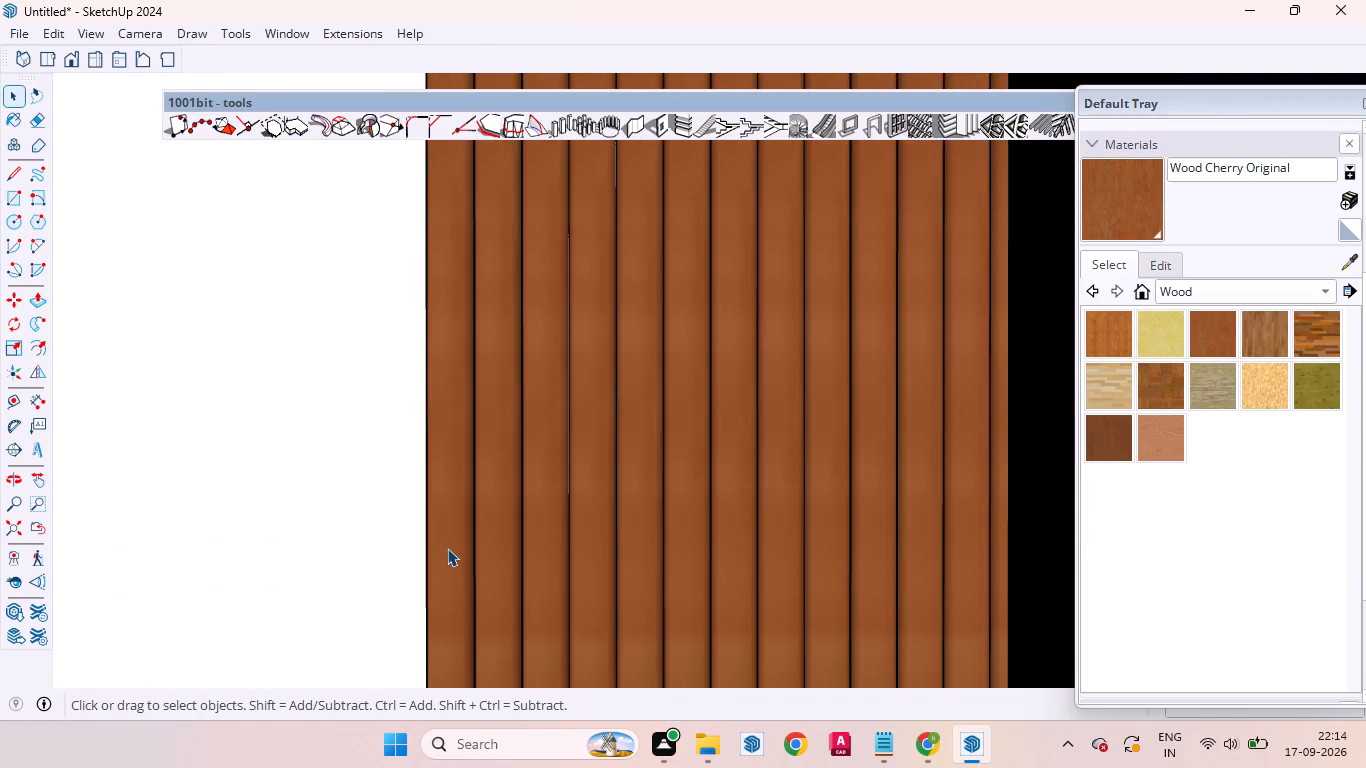
{"action": "left_click", "coordinate": [447, 548]}
{"action": "left_click", "coordinate": [447, 548]}
{"action": "left_click", "coordinate": [447, 548]}
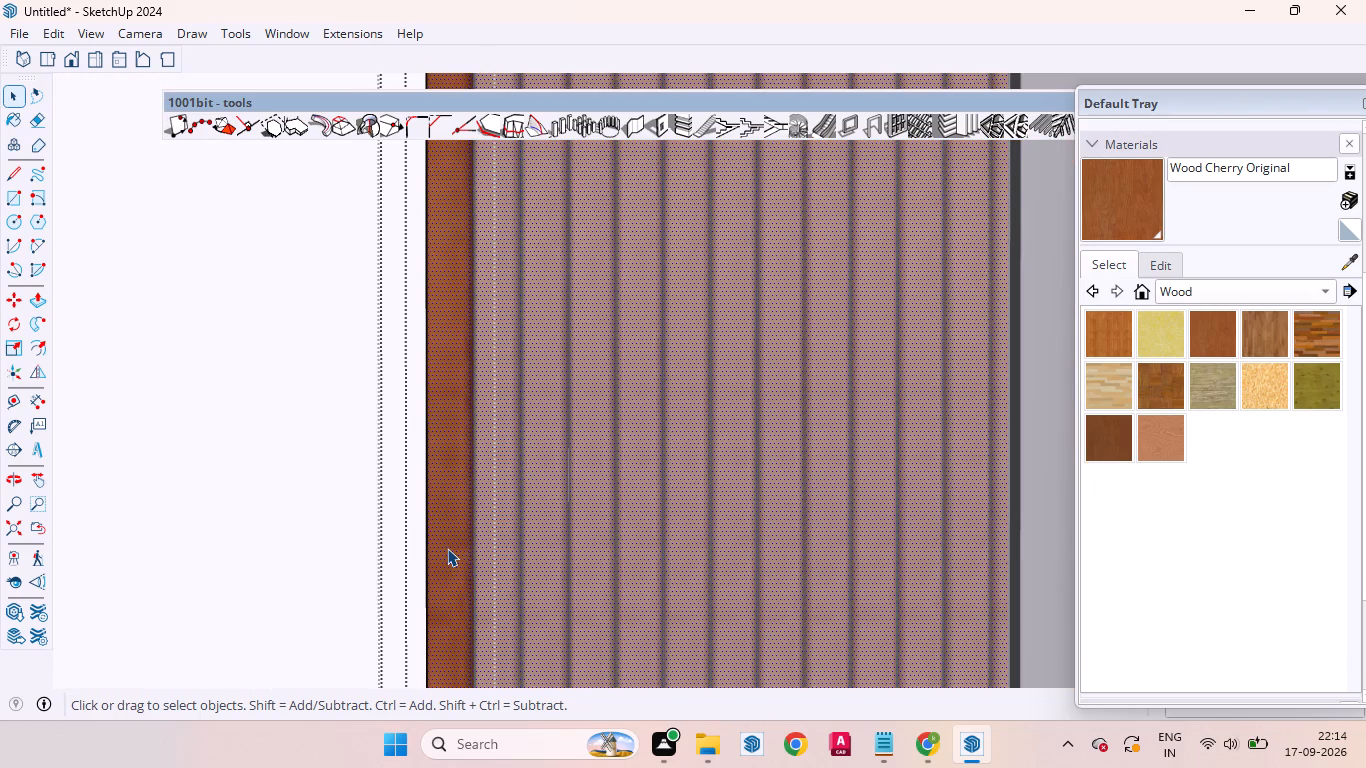
{"action": "triple_click", "coordinate": [447, 548]}
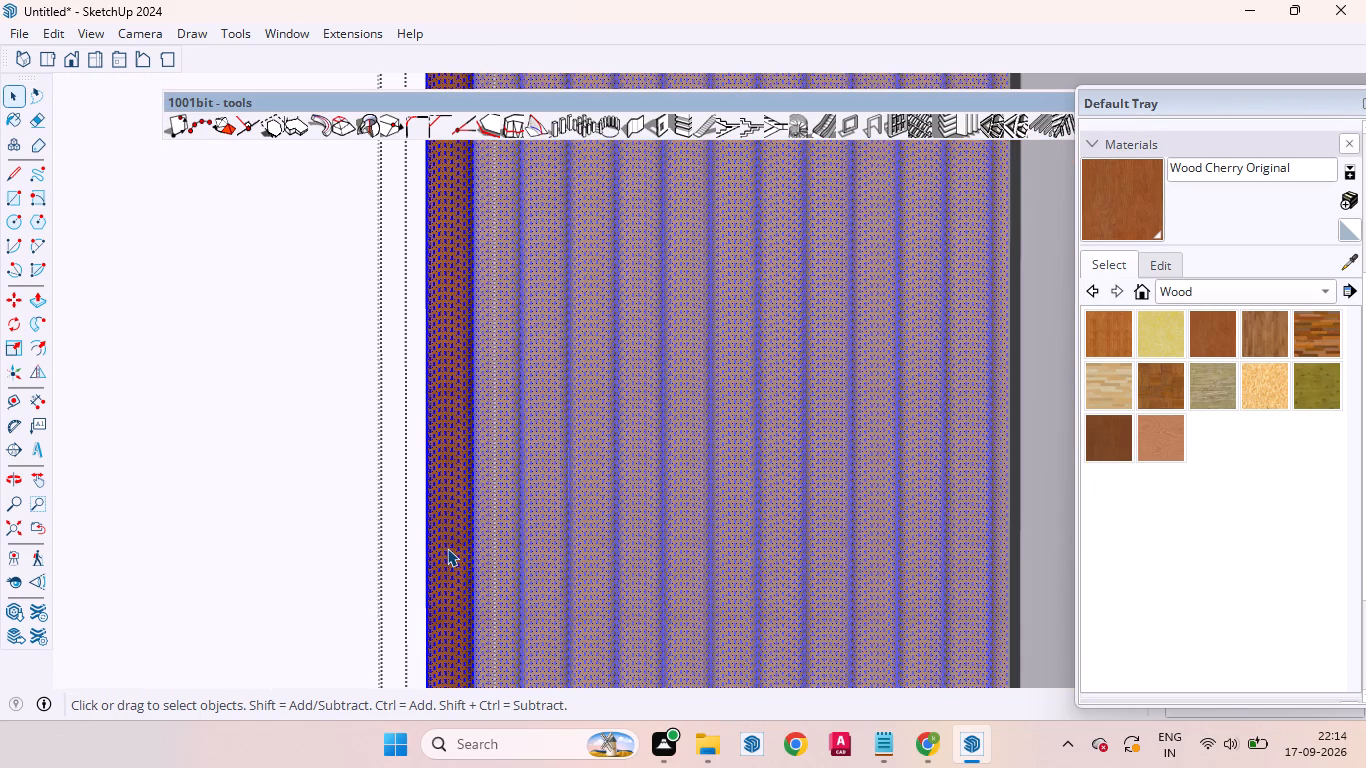
{"action": "right_click", "coordinate": [447, 548]}
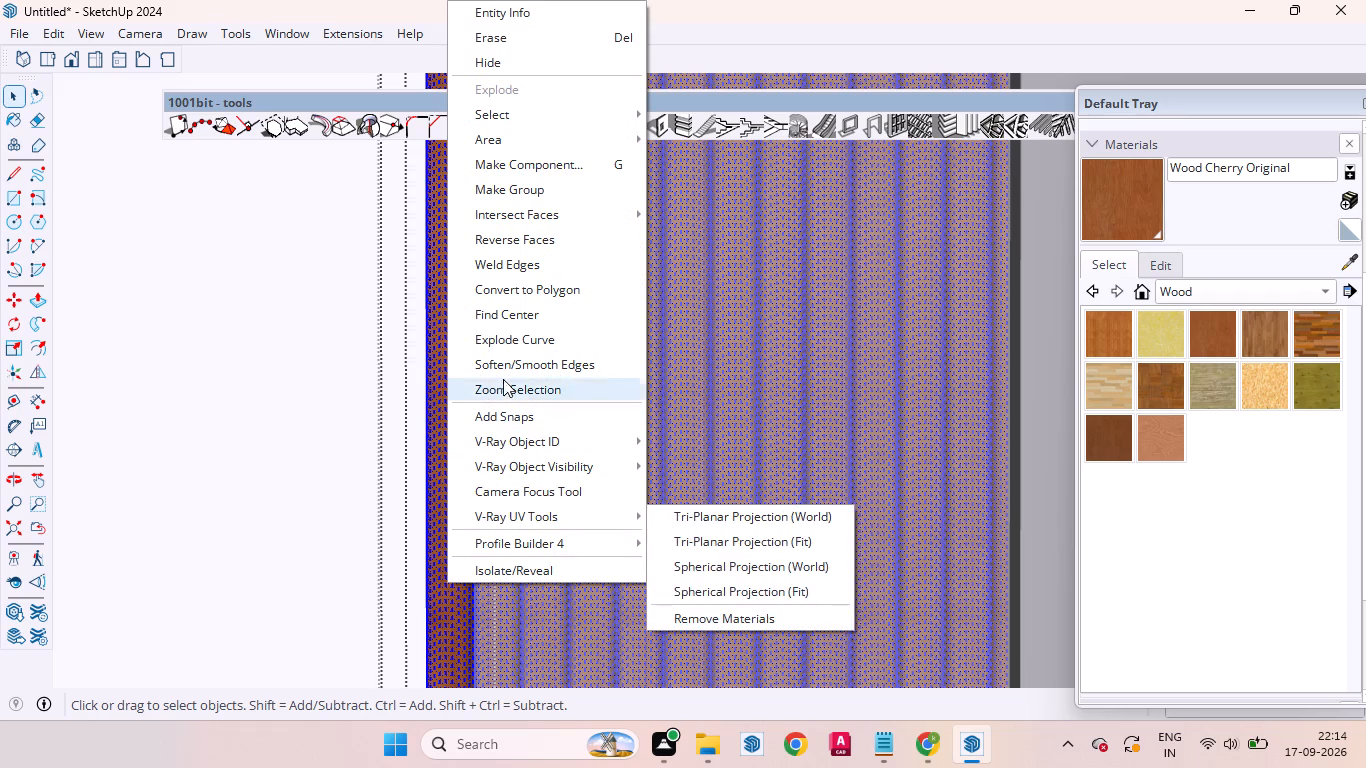
{"action": "left_click", "coordinate": [518, 371]}
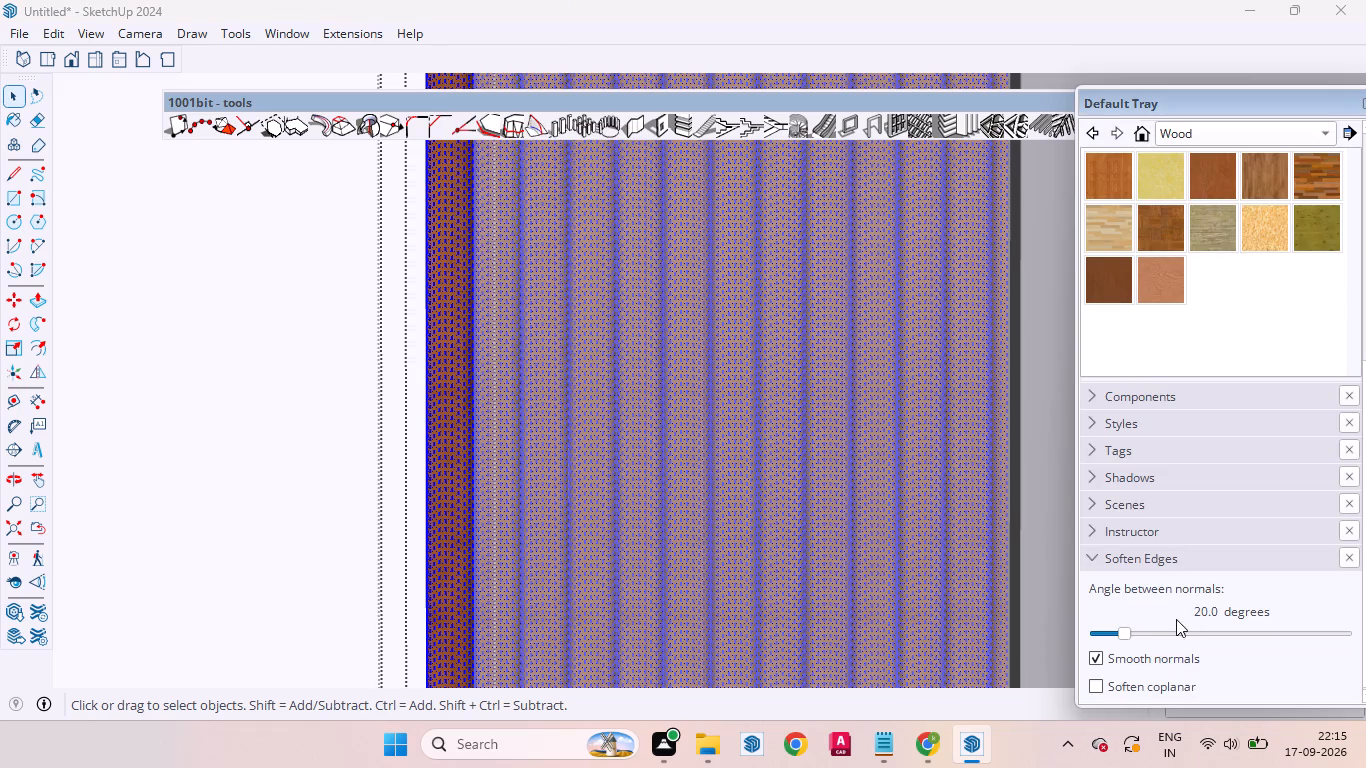
{"action": "left_click", "coordinate": [1146, 629]}
{"action": "left_click", "coordinate": [1152, 636]}
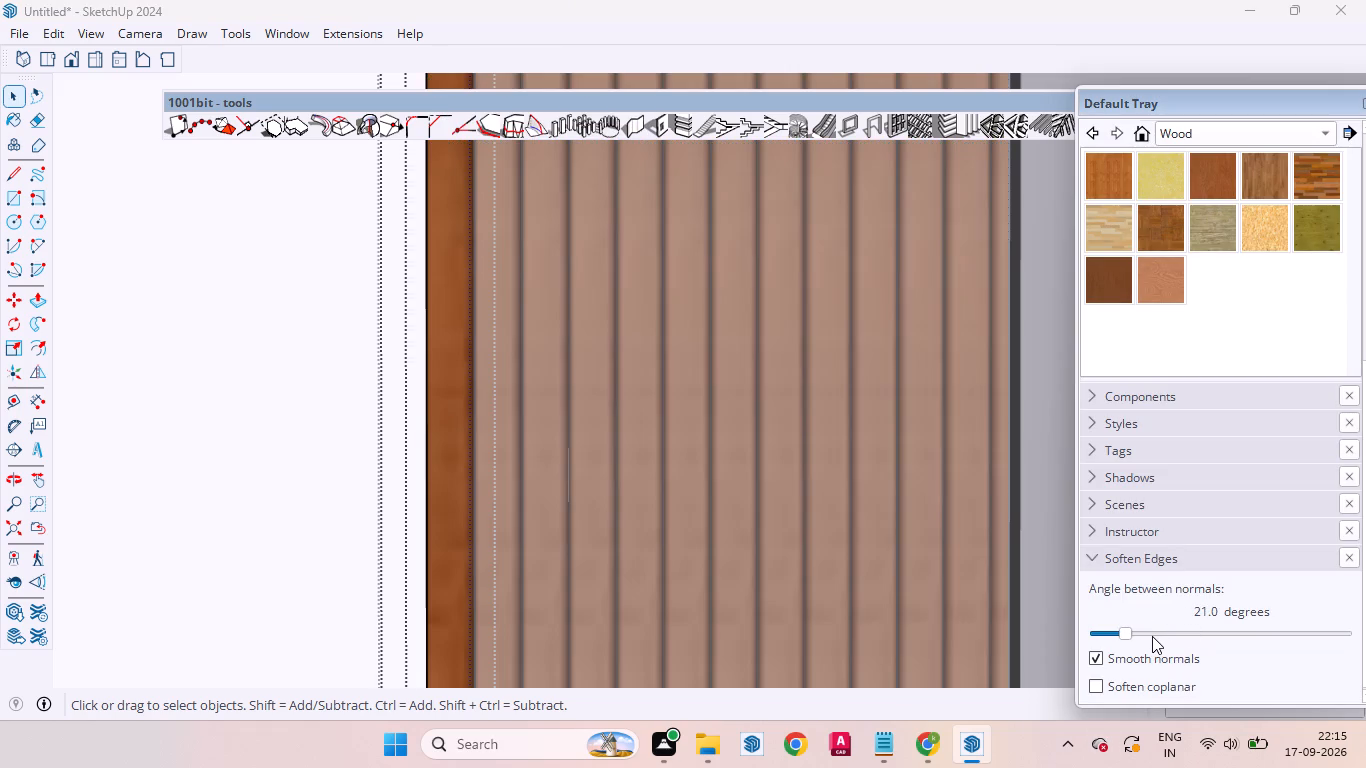
{"action": "left_click", "coordinate": [1152, 636]}
{"action": "scroll", "coordinate": [758, 357], "scroll_direction": "down", "scroll_amount": 6}
{"action": "scroll", "coordinate": [756, 353], "scroll_direction": "up", "scroll_amount": 1}
{"action": "scroll", "coordinate": [762, 352], "scroll_direction": "down", "scroll_amount": 11}
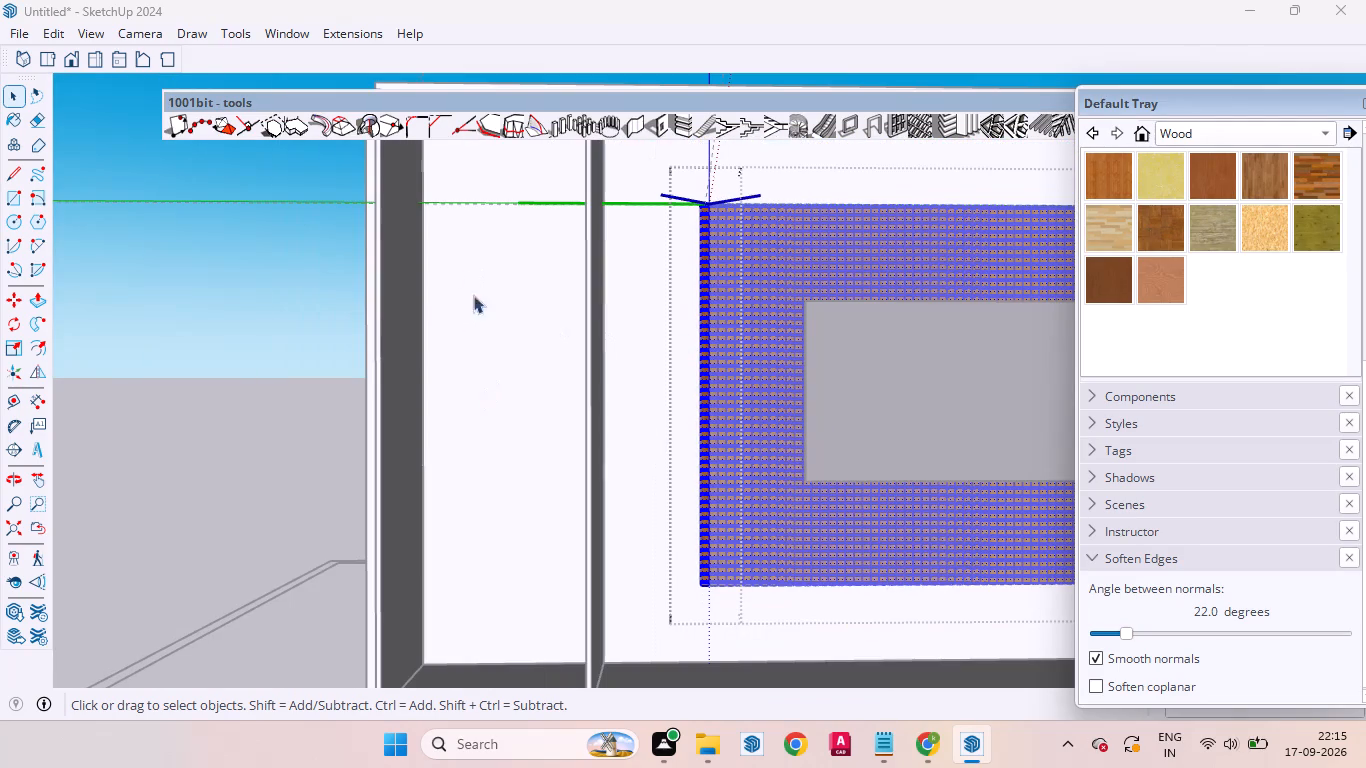
{"action": "left_click", "coordinate": [365, 150]}
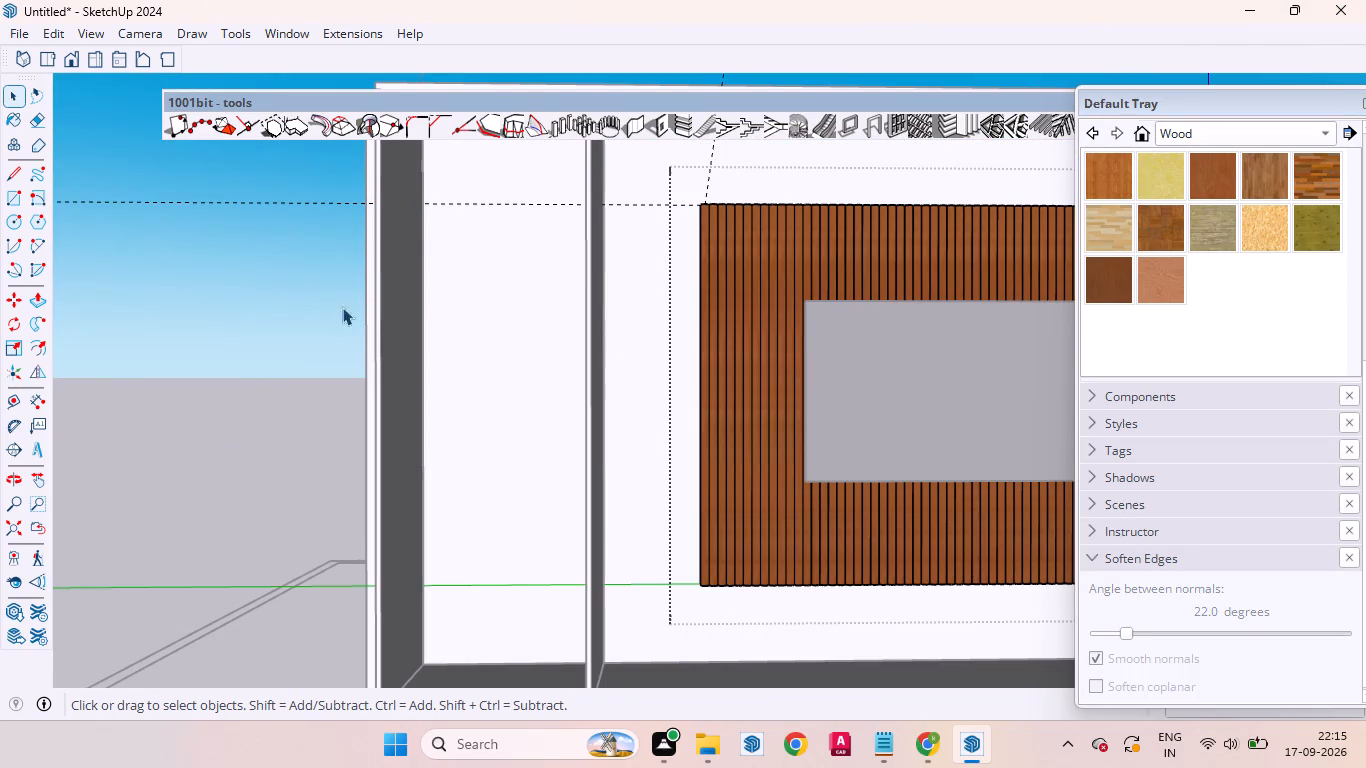
{"action": "key", "text": "space"}
{"action": "left_click", "coordinate": [306, 398]}
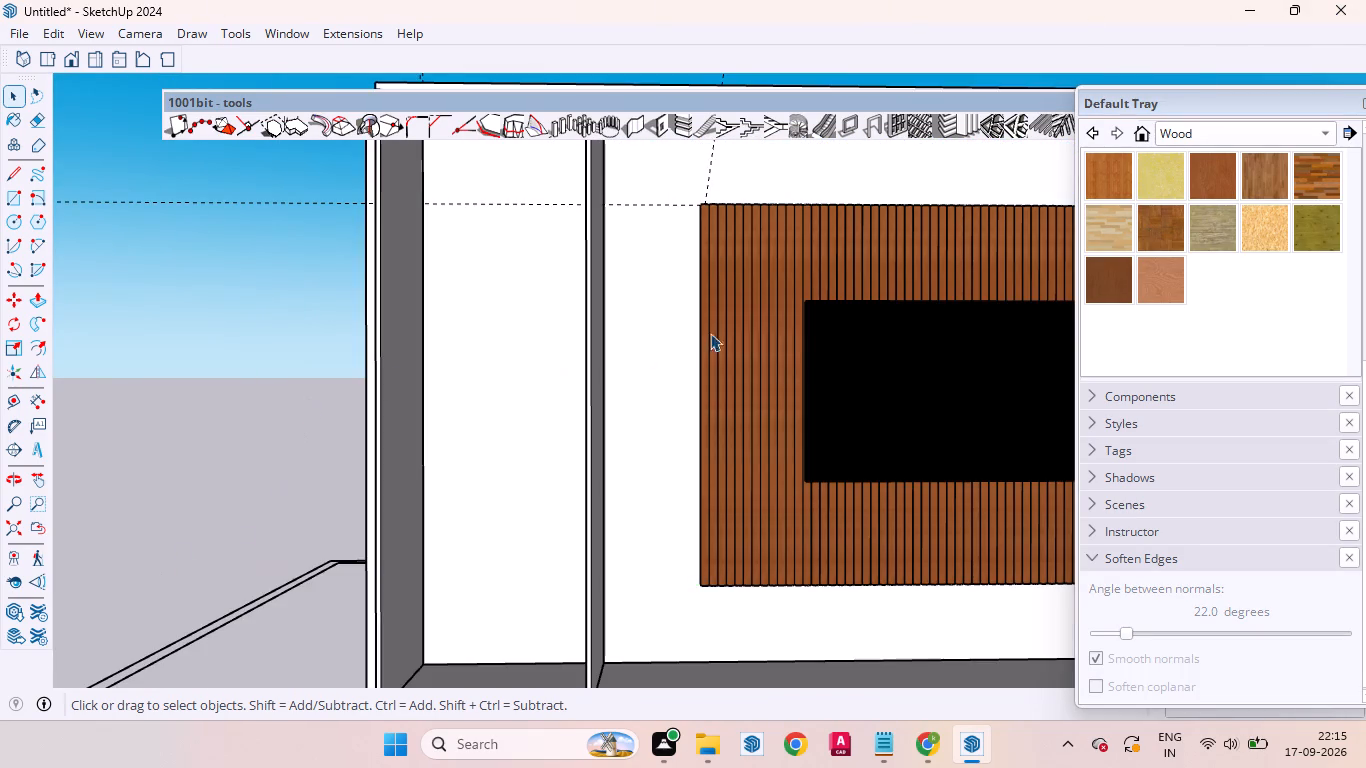
Examine the softened fluted strips around the TV up close and across the whole wall unit.
{"action": "scroll", "coordinate": [729, 326], "scroll_direction": "up", "scroll_amount": 3}
{"action": "scroll", "coordinate": [502, 383], "scroll_direction": "down", "scroll_amount": 11}
{"action": "scroll", "coordinate": [614, 425], "scroll_direction": "up", "scroll_amount": 6}
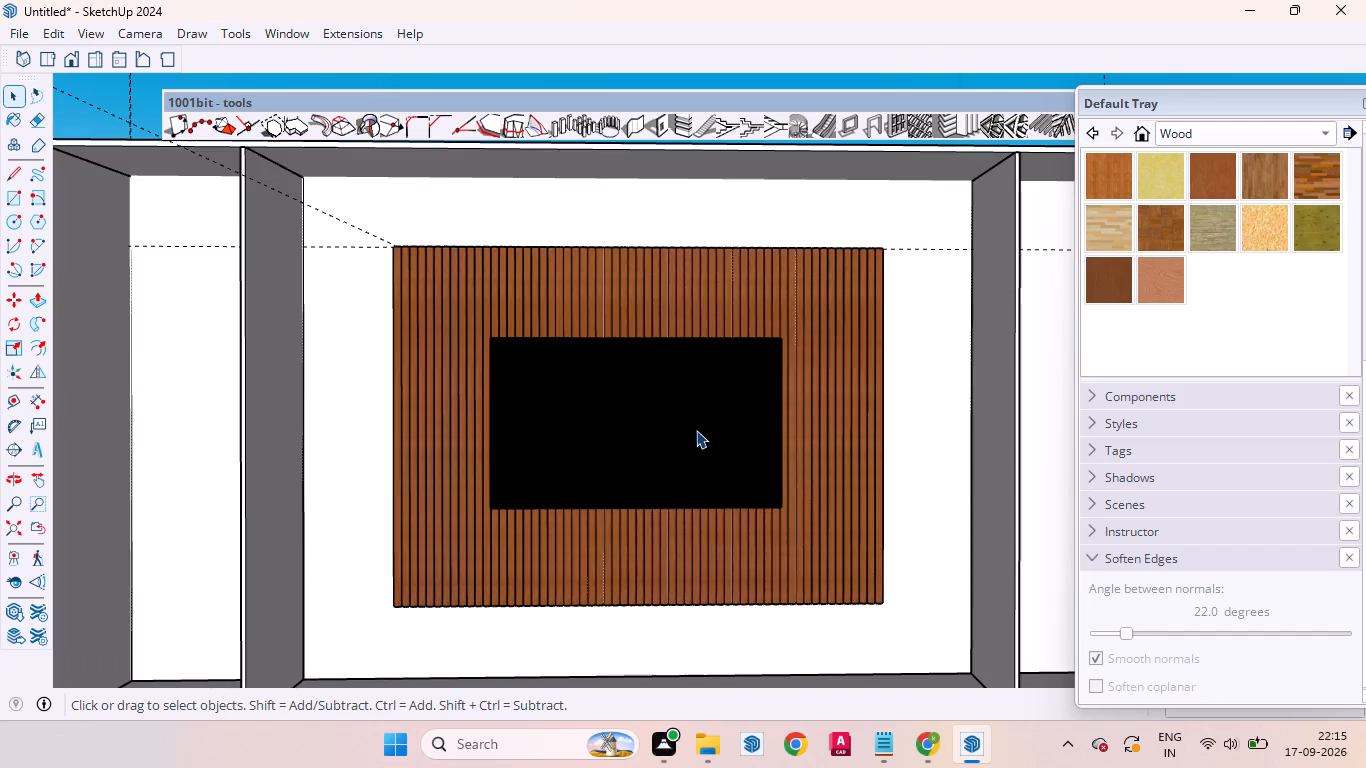
{"action": "scroll", "coordinate": [770, 351], "scroll_direction": "up", "scroll_amount": 11}
{"action": "scroll", "coordinate": [781, 324], "scroll_direction": "down", "scroll_amount": 1}
{"action": "scroll", "coordinate": [781, 324], "scroll_direction": "up", "scroll_amount": 3}
{"action": "scroll", "coordinate": [785, 304], "scroll_direction": "down", "scroll_amount": 2}
{"action": "scroll", "coordinate": [792, 295], "scroll_direction": "up", "scroll_amount": 8}
{"action": "scroll", "coordinate": [801, 289], "scroll_direction": "down", "scroll_amount": 5}
{"action": "scroll", "coordinate": [801, 289], "scroll_direction": "up", "scroll_amount": 1}
{"action": "scroll", "coordinate": [801, 289], "scroll_direction": "down", "scroll_amount": 2}
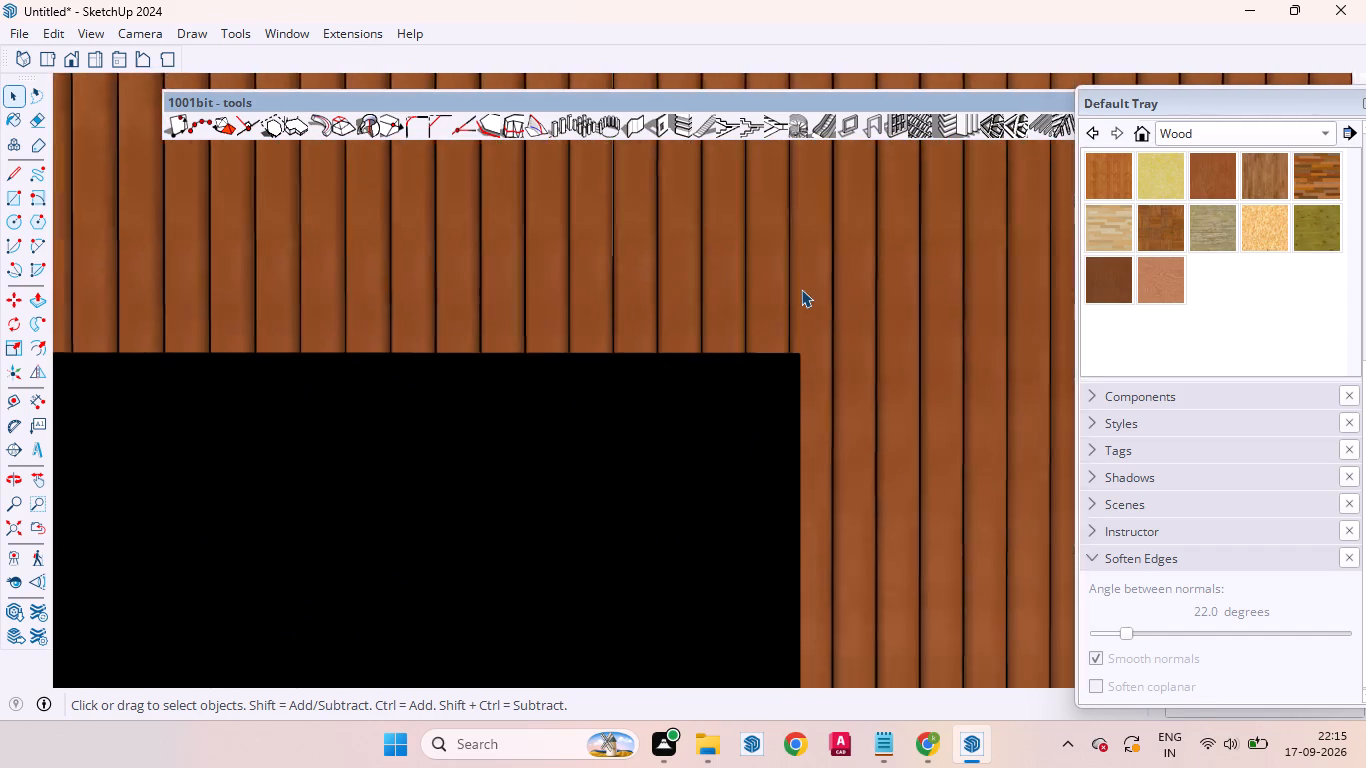
{"action": "scroll", "coordinate": [801, 289], "scroll_direction": "down", "scroll_amount": 7}
{"action": "scroll", "coordinate": [794, 339], "scroll_direction": "up", "scroll_amount": 1}
{"action": "scroll", "coordinate": [792, 344], "scroll_direction": "down", "scroll_amount": 18}
{"action": "scroll", "coordinate": [752, 432], "scroll_direction": "up", "scroll_amount": 3}
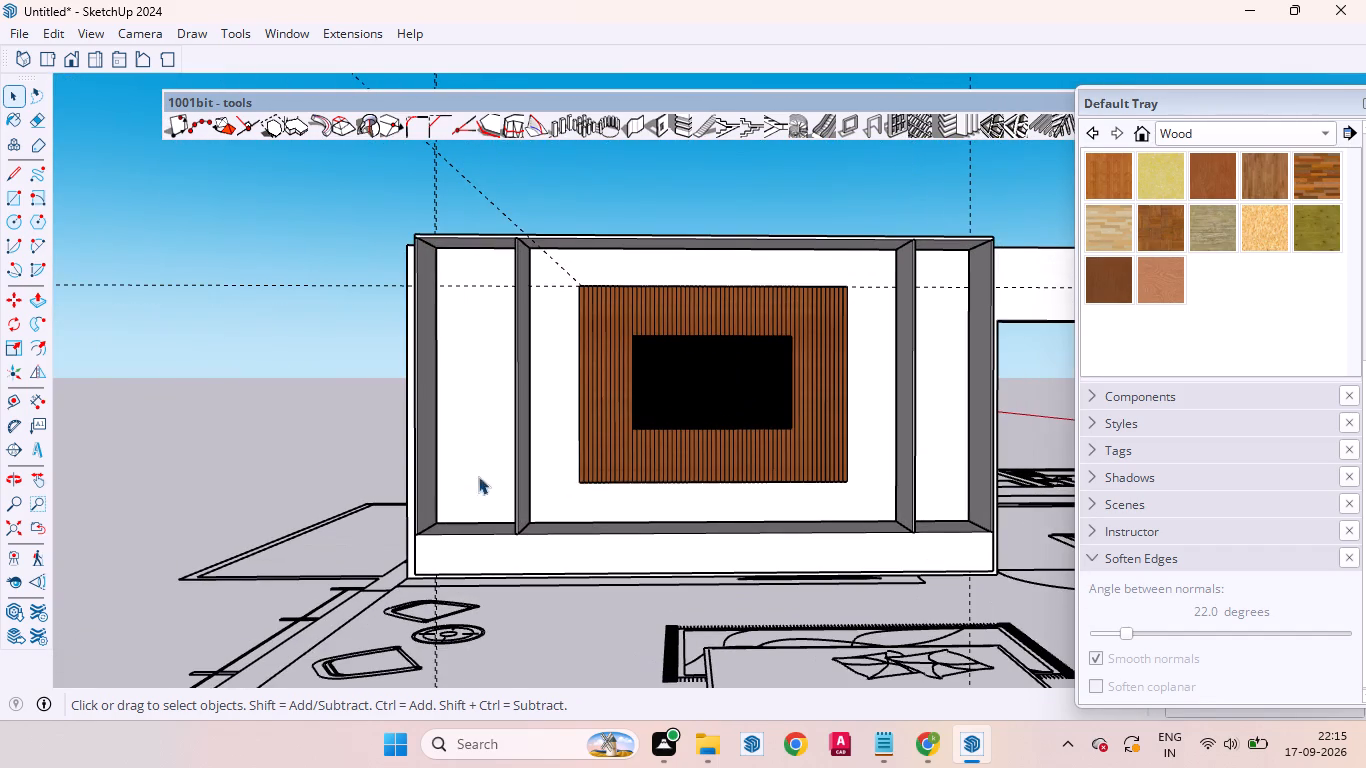
{"action": "key", "text": "space"}
{"action": "left_click", "coordinate": [320, 466]}
Inspect the TV unit from oblique angles, including its vertical partitions, side bays and base ledge below the fluted panel.
{"action": "scroll", "coordinate": [435, 280], "scroll_direction": "up", "scroll_amount": 6}
{"action": "middle_click_drag", "start_coordinate": [441, 275], "coordinate": [670, 360]}
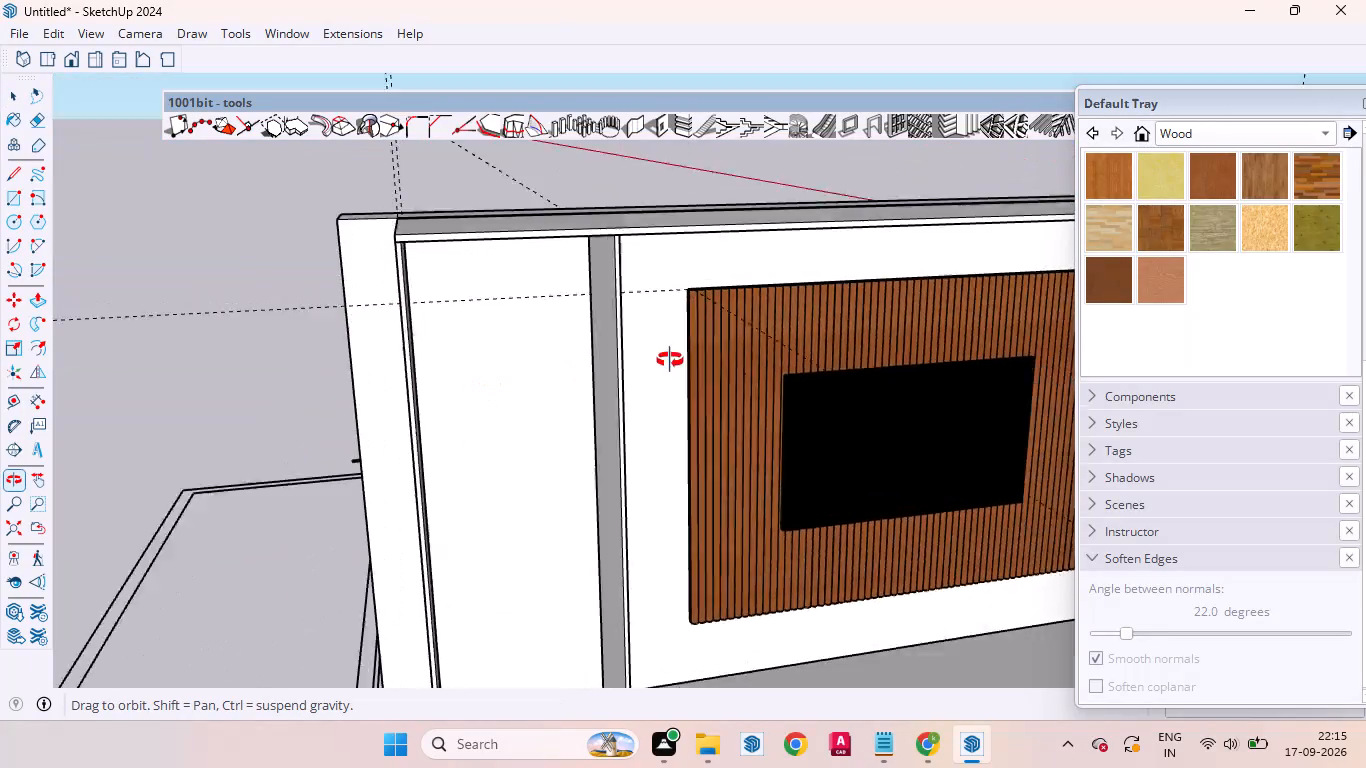
{"action": "middle_click_drag", "start_coordinate": [670, 360], "coordinate": [463, 380]}
{"action": "scroll", "coordinate": [543, 284], "scroll_direction": "down", "scroll_amount": 13}
{"action": "scroll", "coordinate": [558, 388], "scroll_direction": "up", "scroll_amount": 11}
{"action": "scroll", "coordinate": [536, 336], "scroll_direction": "down", "scroll_amount": 6}
{"action": "scroll", "coordinate": [480, 217], "scroll_direction": "up", "scroll_amount": 5}
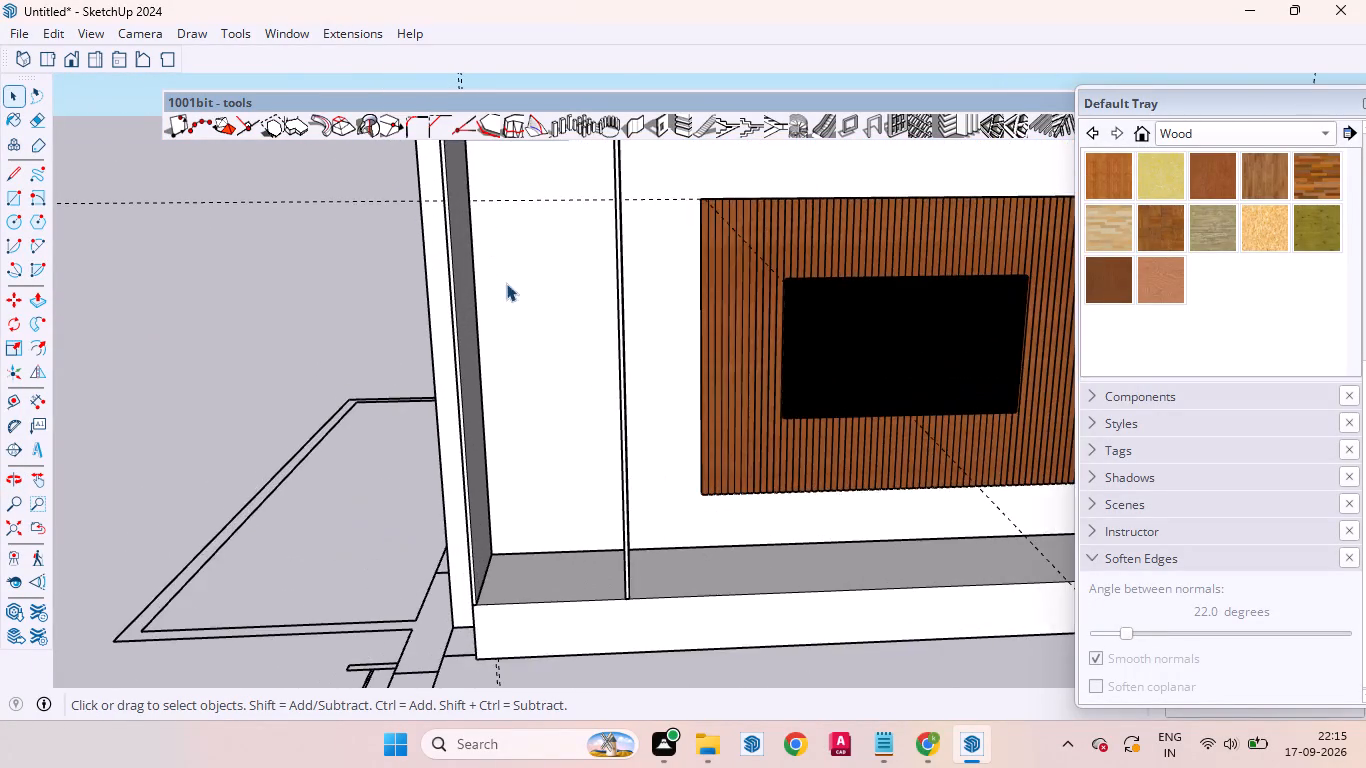
{"action": "scroll", "coordinate": [507, 306], "scroll_direction": "down", "scroll_amount": 6}
{"action": "scroll", "coordinate": [700, 431], "scroll_direction": "up", "scroll_amount": 6}
{"action": "scroll", "coordinate": [449, 473], "scroll_direction": "down", "scroll_amount": 6}
{"action": "scroll", "coordinate": [487, 535], "scroll_direction": "up", "scroll_amount": 5}
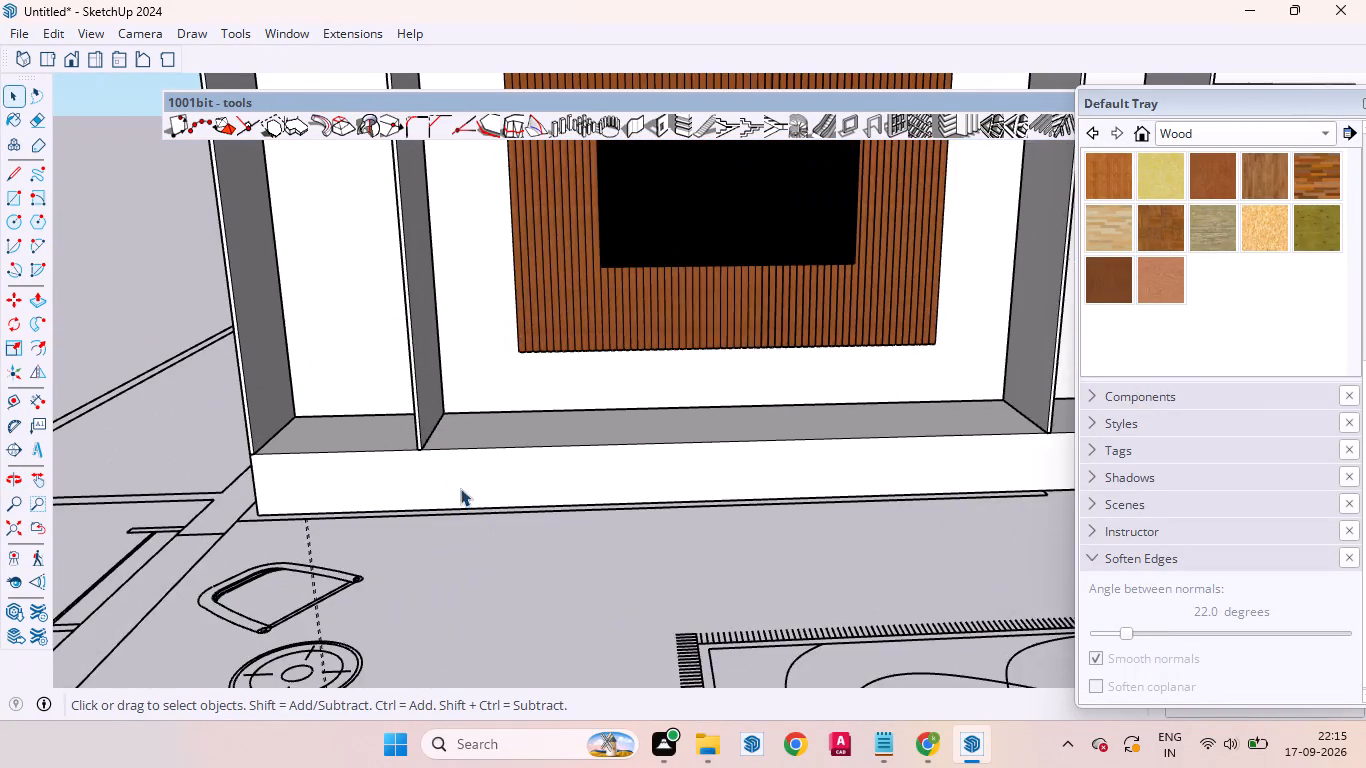
{"action": "scroll", "coordinate": [496, 474], "scroll_direction": "up", "scroll_amount": 2}
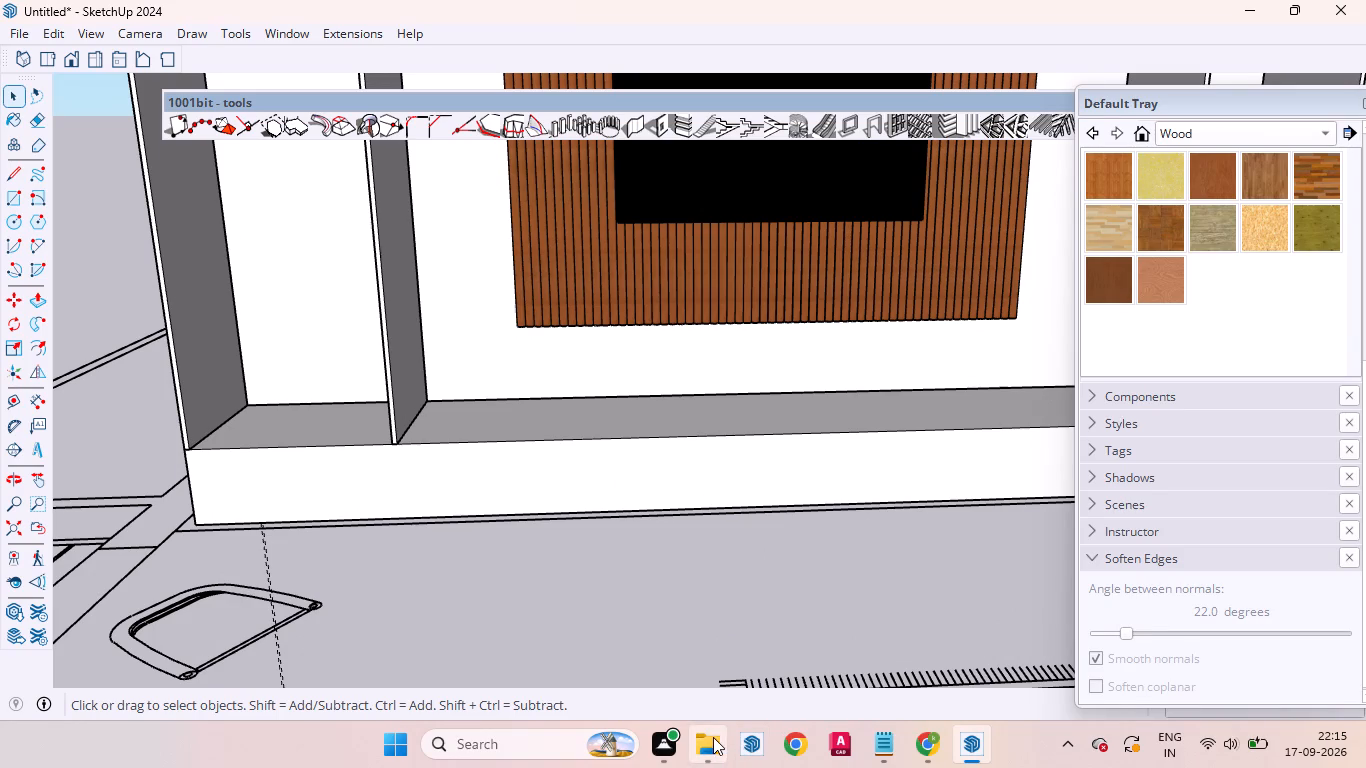
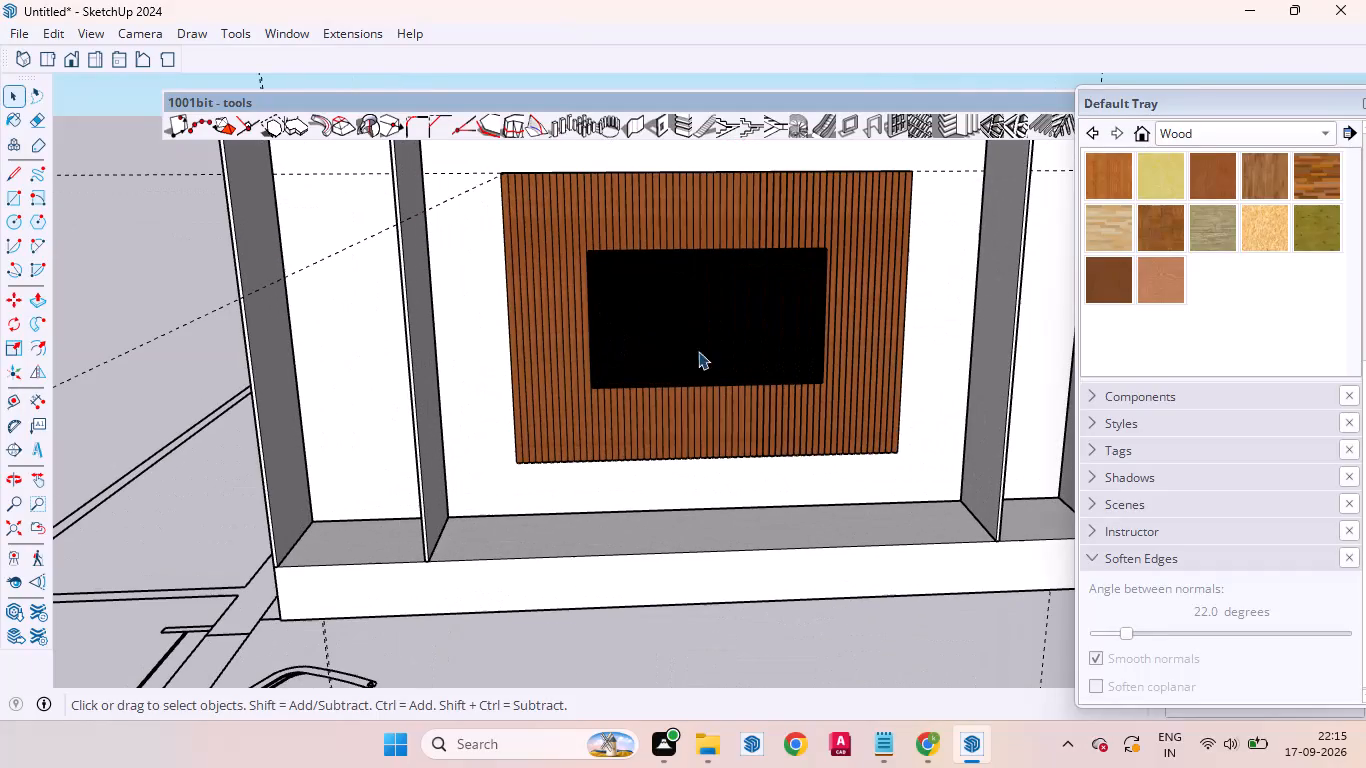
Delete all guides from the model.
{"action": "middle_click_drag", "start_coordinate": [739, 411], "coordinate": [606, 402]}
{"action": "scroll", "coordinate": [606, 402], "scroll_direction": "up", "scroll_amount": 1}
{"action": "scroll", "coordinate": [726, 348], "scroll_direction": "up", "scroll_amount": 2}
{"action": "scroll", "coordinate": [697, 501], "scroll_direction": "down", "scroll_amount": 8}
{"action": "middle_click_drag", "start_coordinate": [706, 476], "coordinate": [855, 394]}
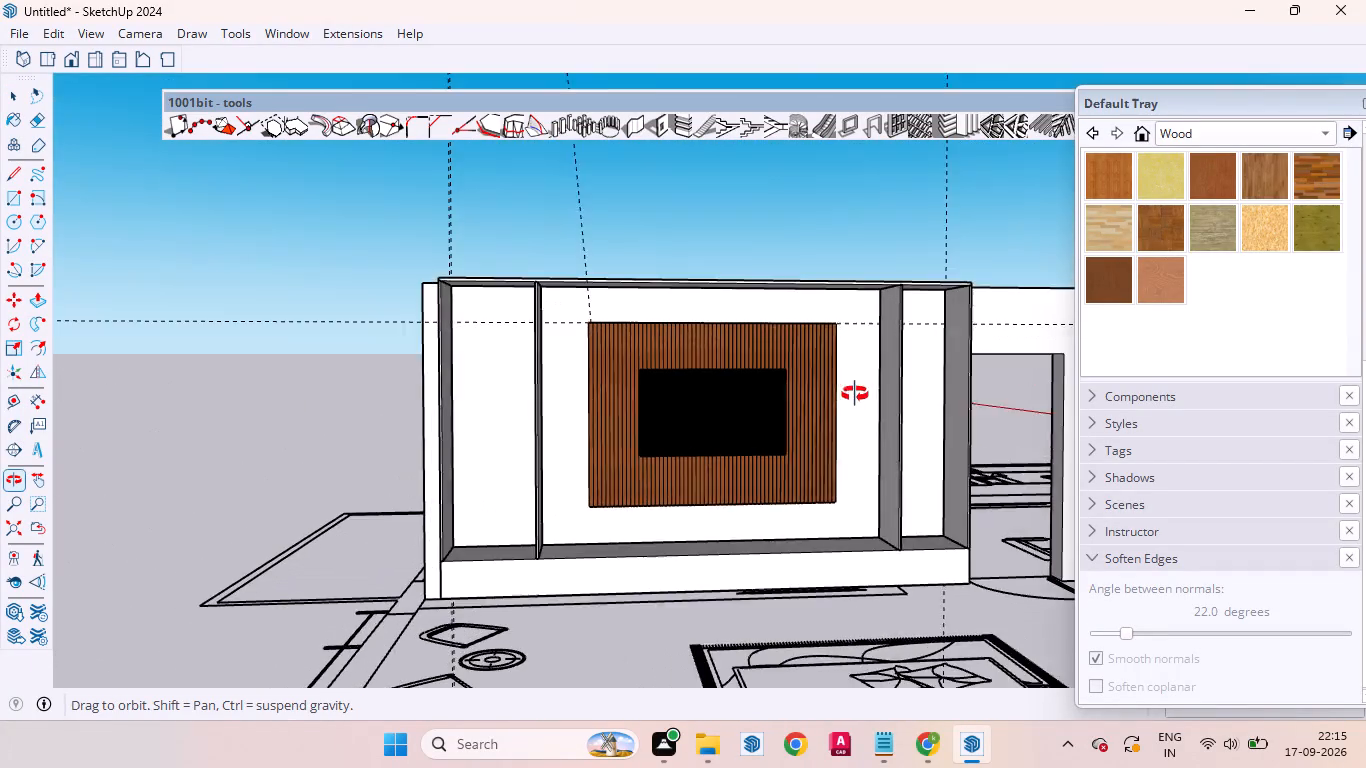
{"action": "middle_click_drag", "start_coordinate": [855, 394], "coordinate": [836, 420]}
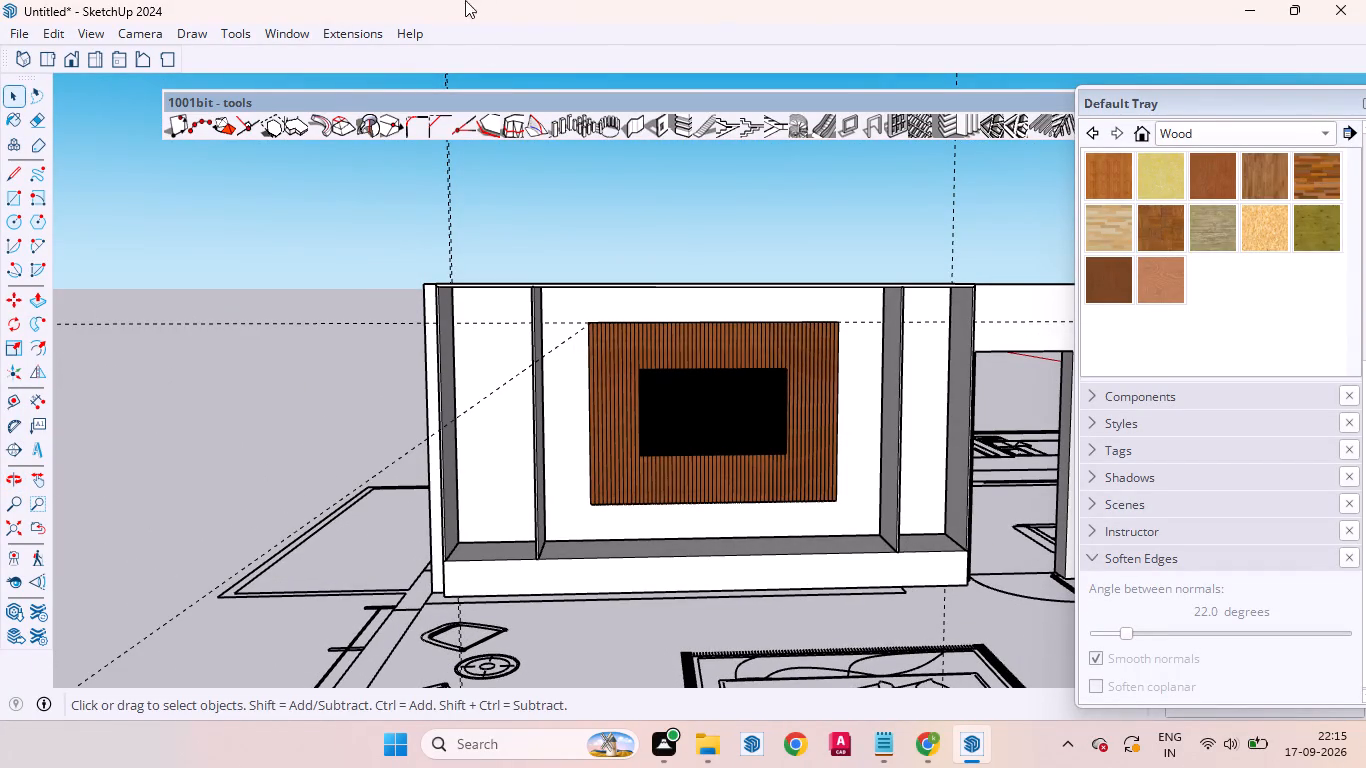
{"action": "left_click", "coordinate": [56, 32]}
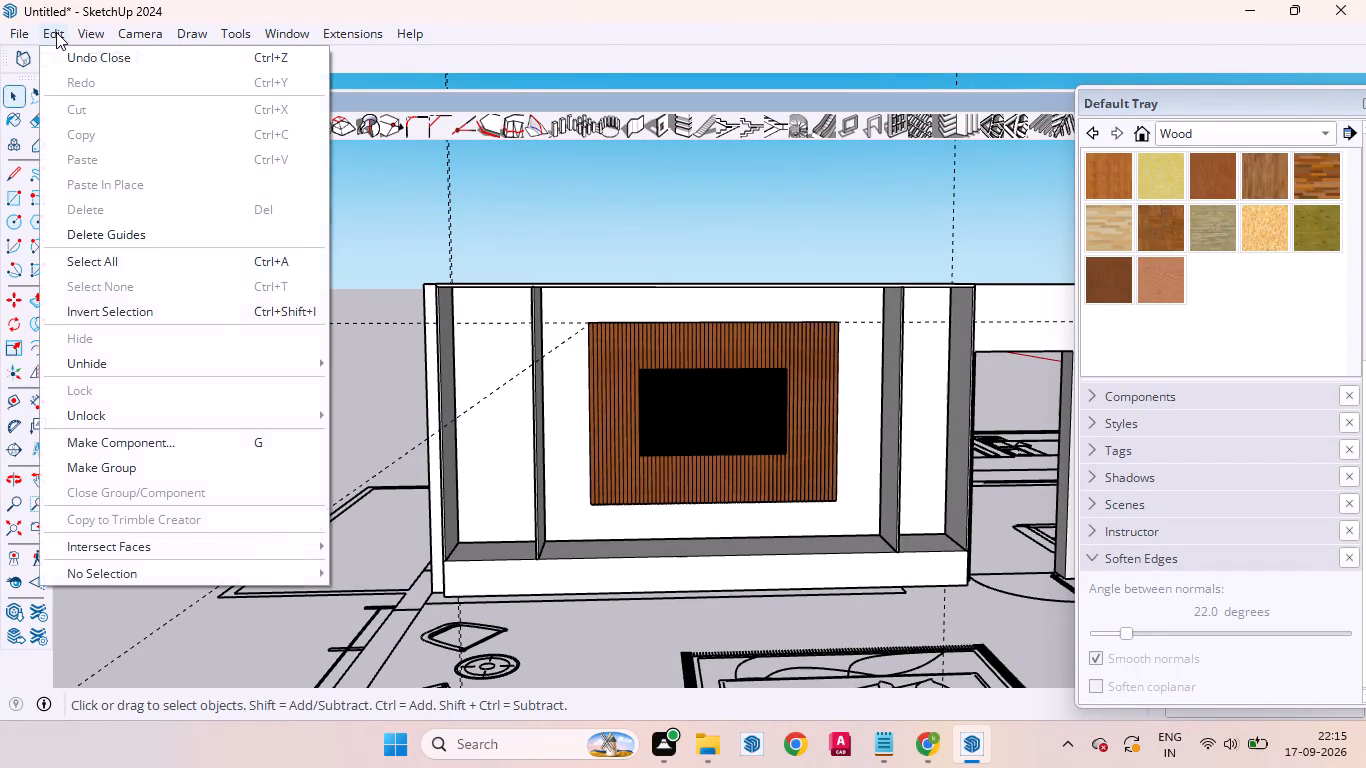
{"action": "left_click", "coordinate": [121, 232]}
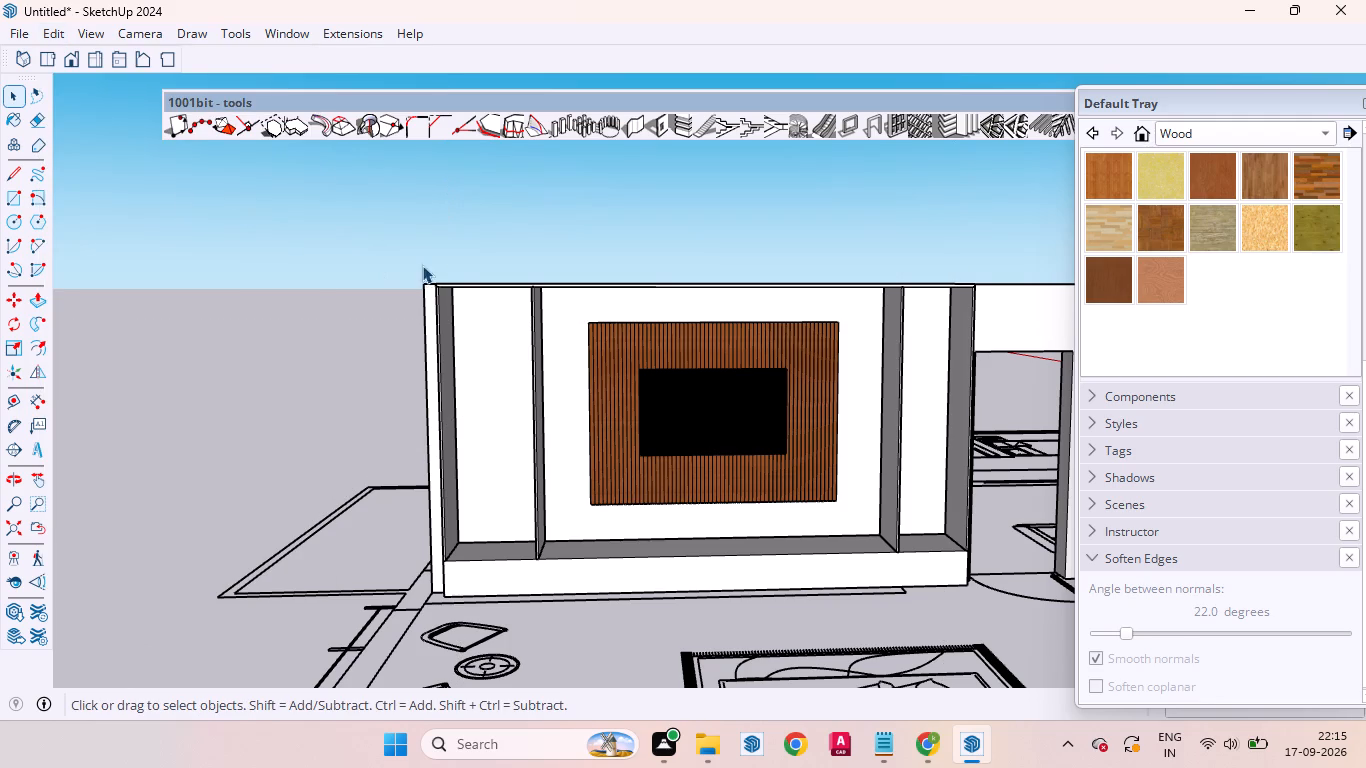
Examine the whole TV wall unit, the fluted panel and the upper corner of the outer side bay.
{"action": "scroll", "coordinate": [711, 353], "scroll_direction": "up", "scroll_amount": 4}
{"action": "scroll", "coordinate": [712, 353], "scroll_direction": "down", "scroll_amount": 6}
{"action": "scroll", "coordinate": [746, 457], "scroll_direction": "up", "scroll_amount": 3}
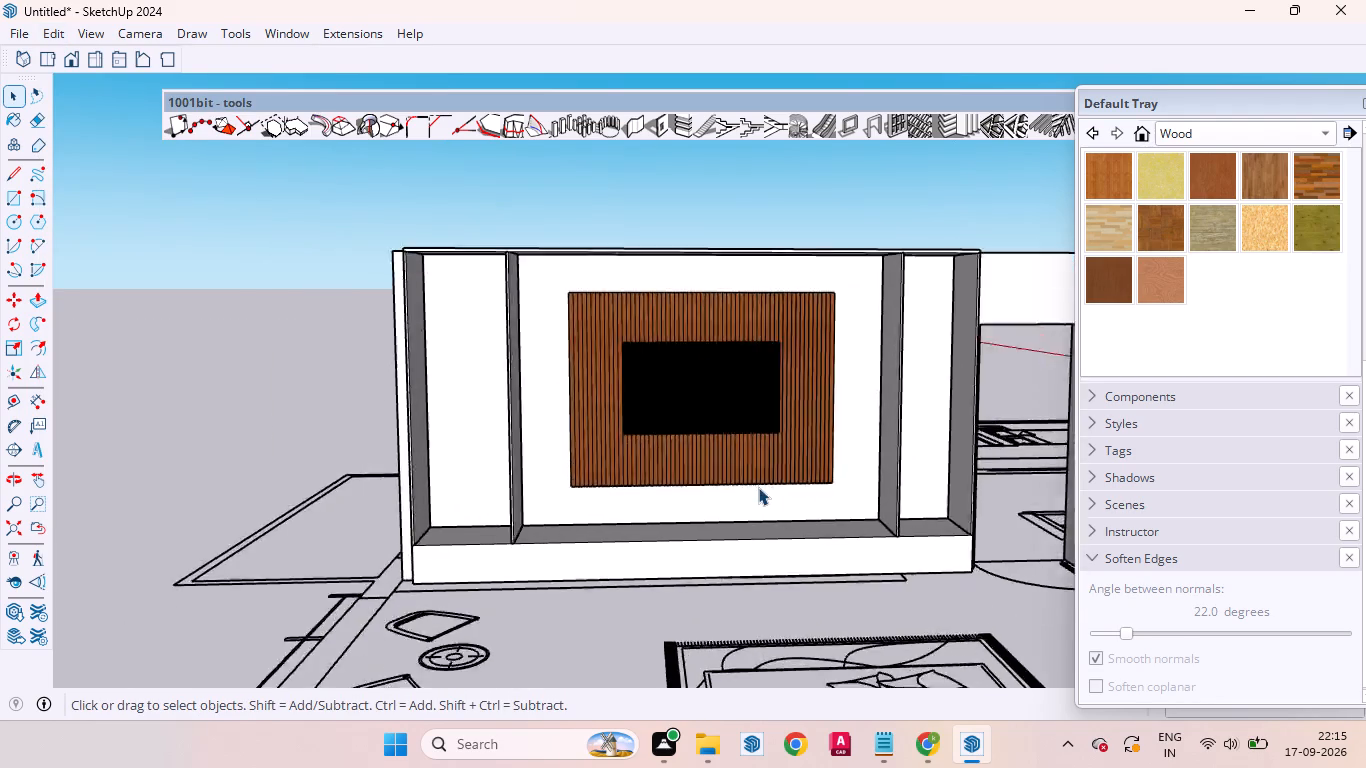
{"action": "scroll", "coordinate": [758, 487], "scroll_direction": "up", "scroll_amount": 4}
{"action": "scroll", "coordinate": [758, 487], "scroll_direction": "down", "scroll_amount": 5}
{"action": "scroll", "coordinate": [677, 388], "scroll_direction": "up", "scroll_amount": 5}
{"action": "scroll", "coordinate": [675, 389], "scroll_direction": "down", "scroll_amount": 6}
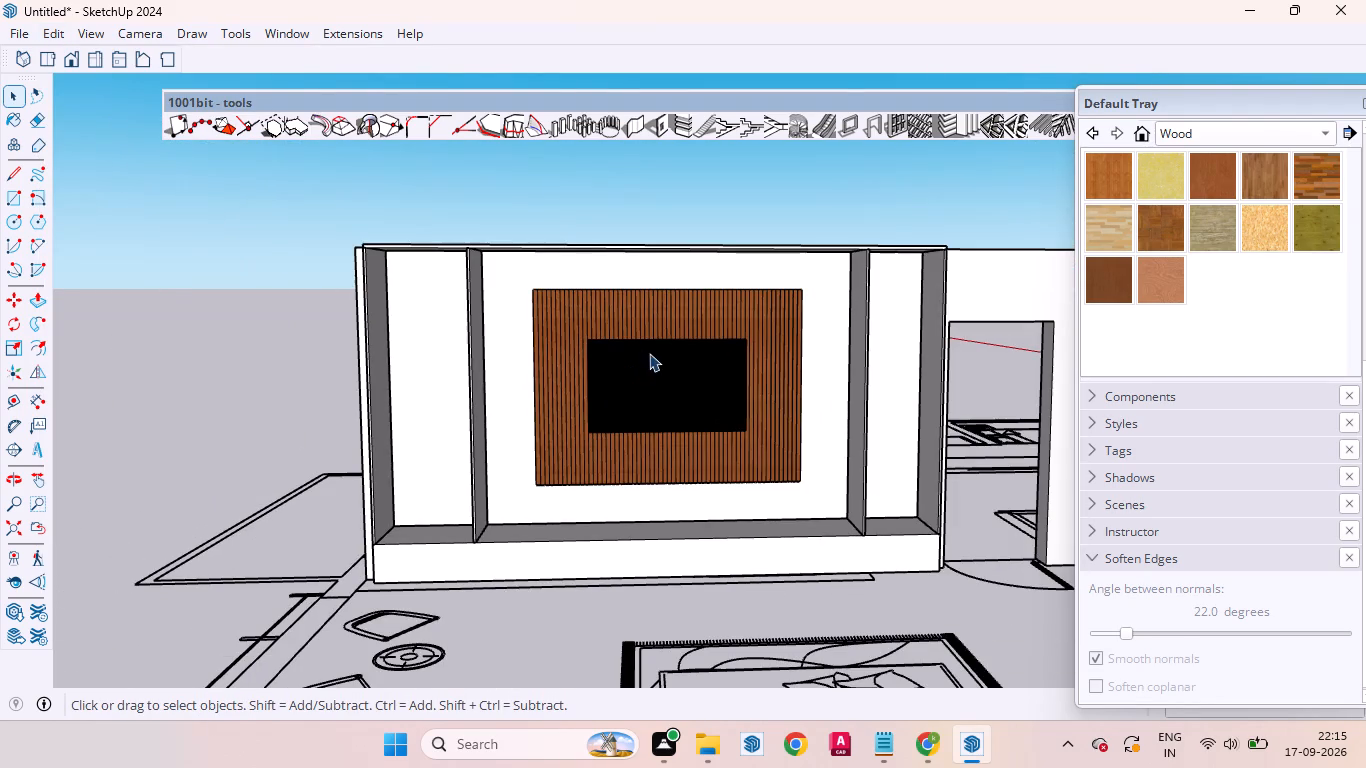
{"action": "scroll", "coordinate": [339, 250], "scroll_direction": "up", "scroll_amount": 6}
{"action": "scroll", "coordinate": [406, 280], "scroll_direction": "down", "scroll_amount": 1}
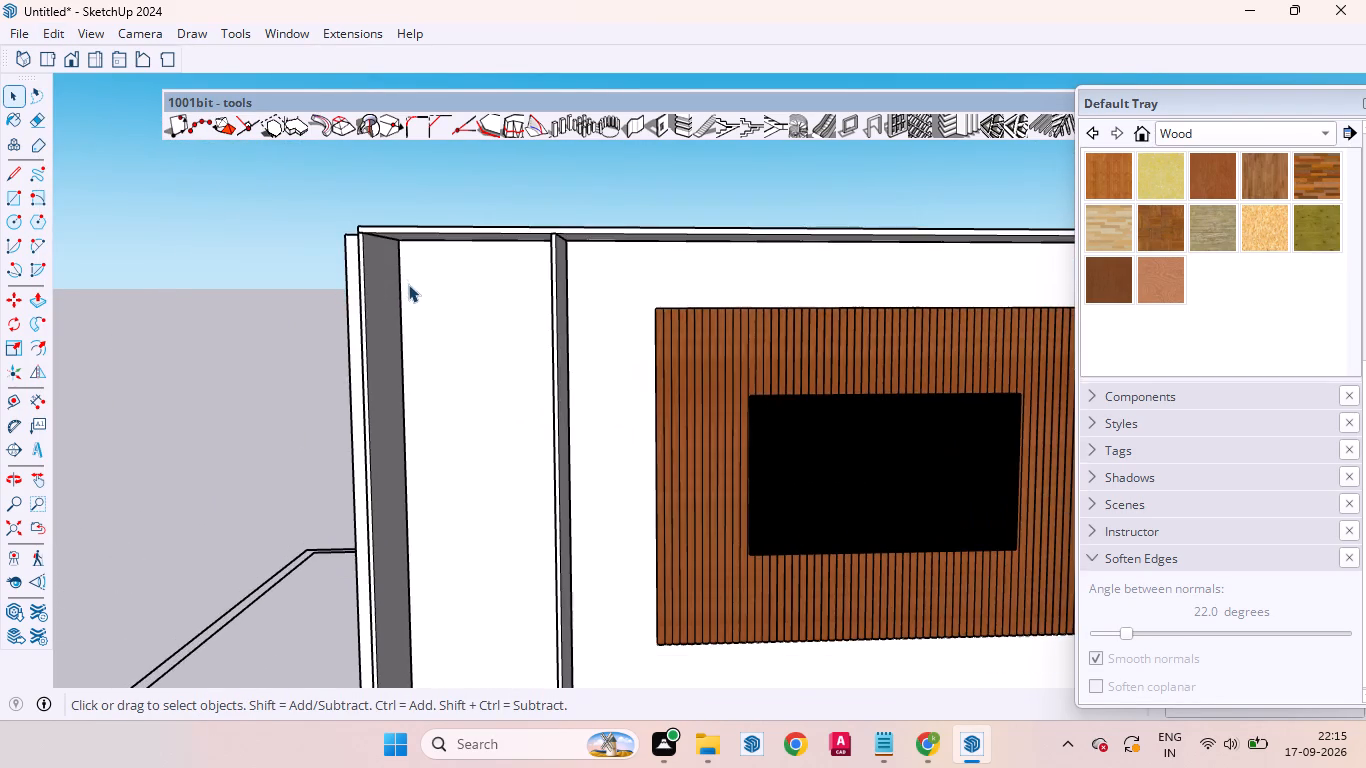
{"action": "scroll", "coordinate": [408, 284], "scroll_direction": "down", "scroll_amount": 5}
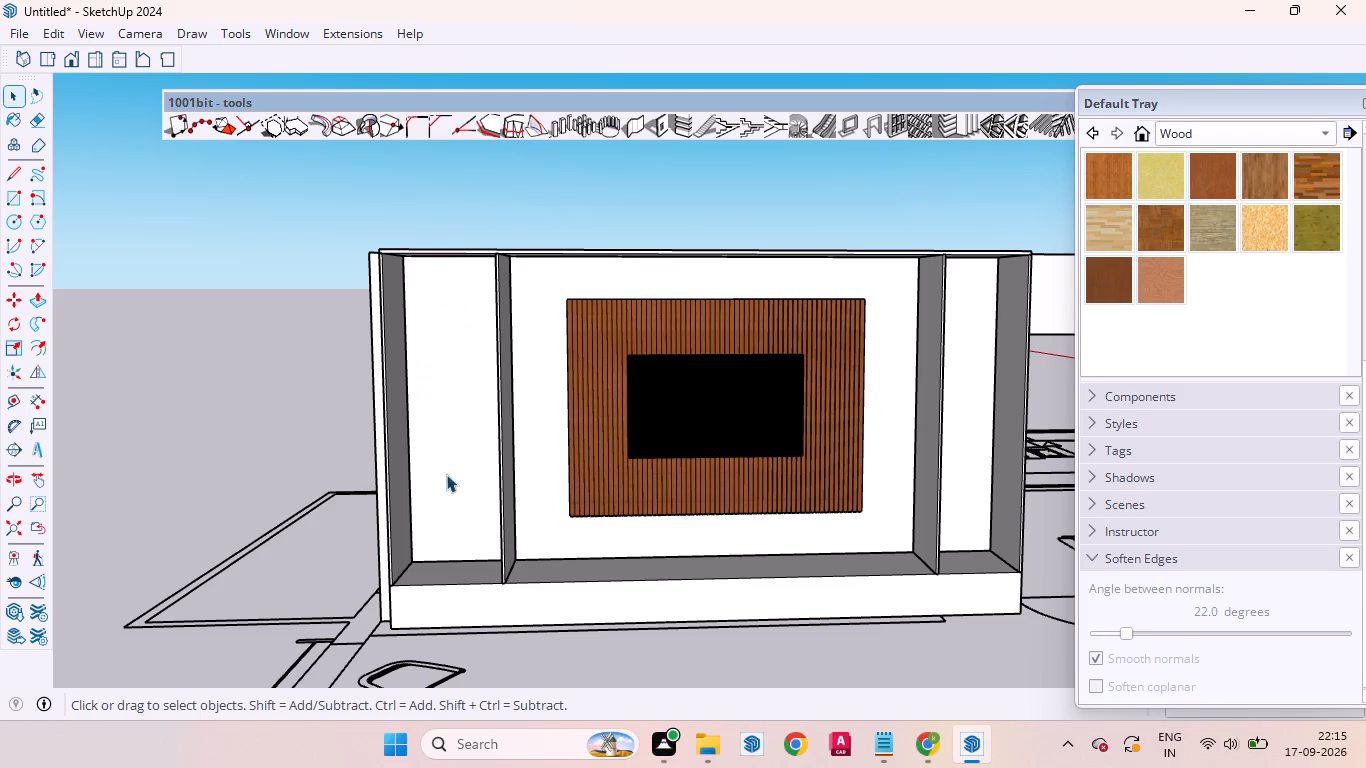
{"action": "scroll", "coordinate": [404, 327], "scroll_direction": "up", "scroll_amount": 5}
{"action": "scroll", "coordinate": [404, 326], "scroll_direction": "down", "scroll_amount": 1}
{"action": "scroll", "coordinate": [404, 326], "scroll_direction": "up", "scroll_amount": 2}
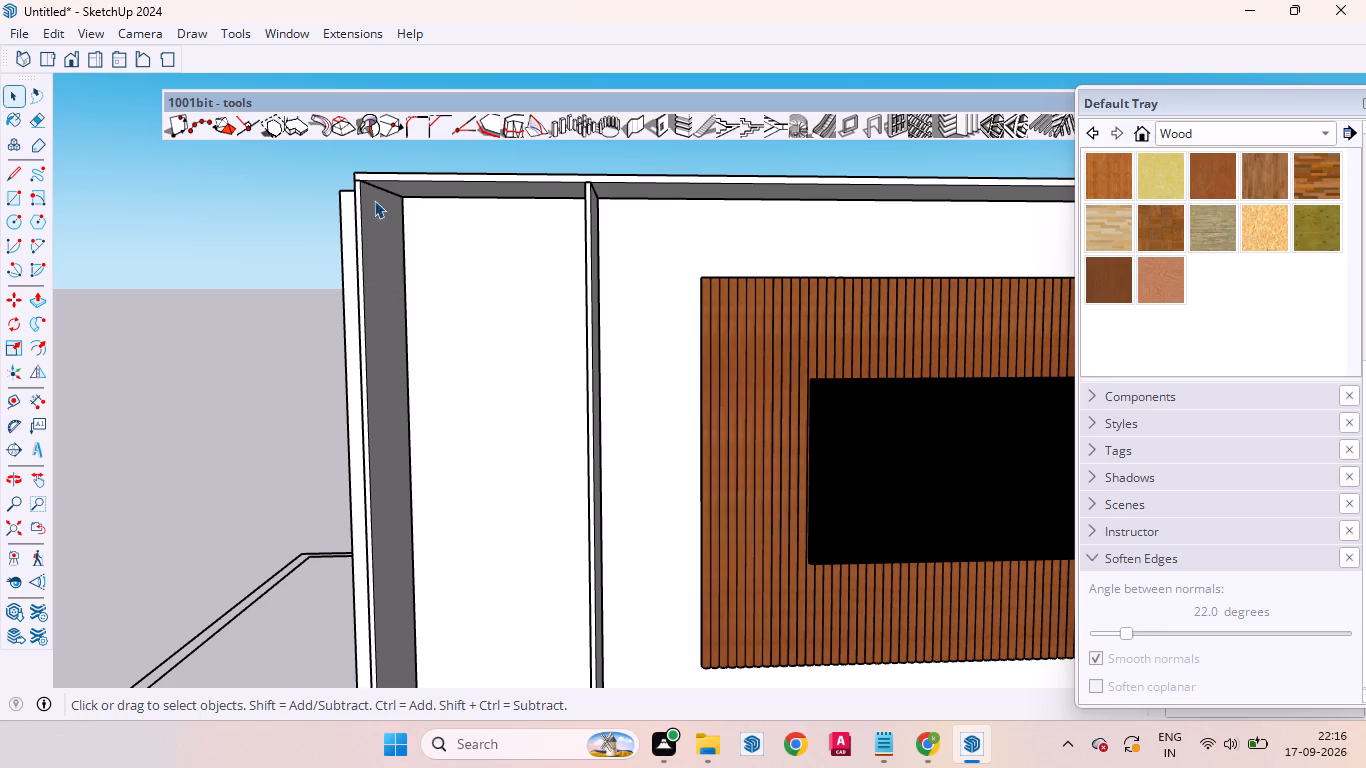
Open the side bay's outermost vertical panel, select its inner front edge, and set Divide Edge to 4 evenly distributed segments.
{"action": "scroll", "coordinate": [331, 145], "scroll_direction": "down", "scroll_amount": 5}
{"action": "scroll", "coordinate": [170, 92], "scroll_direction": "up", "scroll_amount": 9}
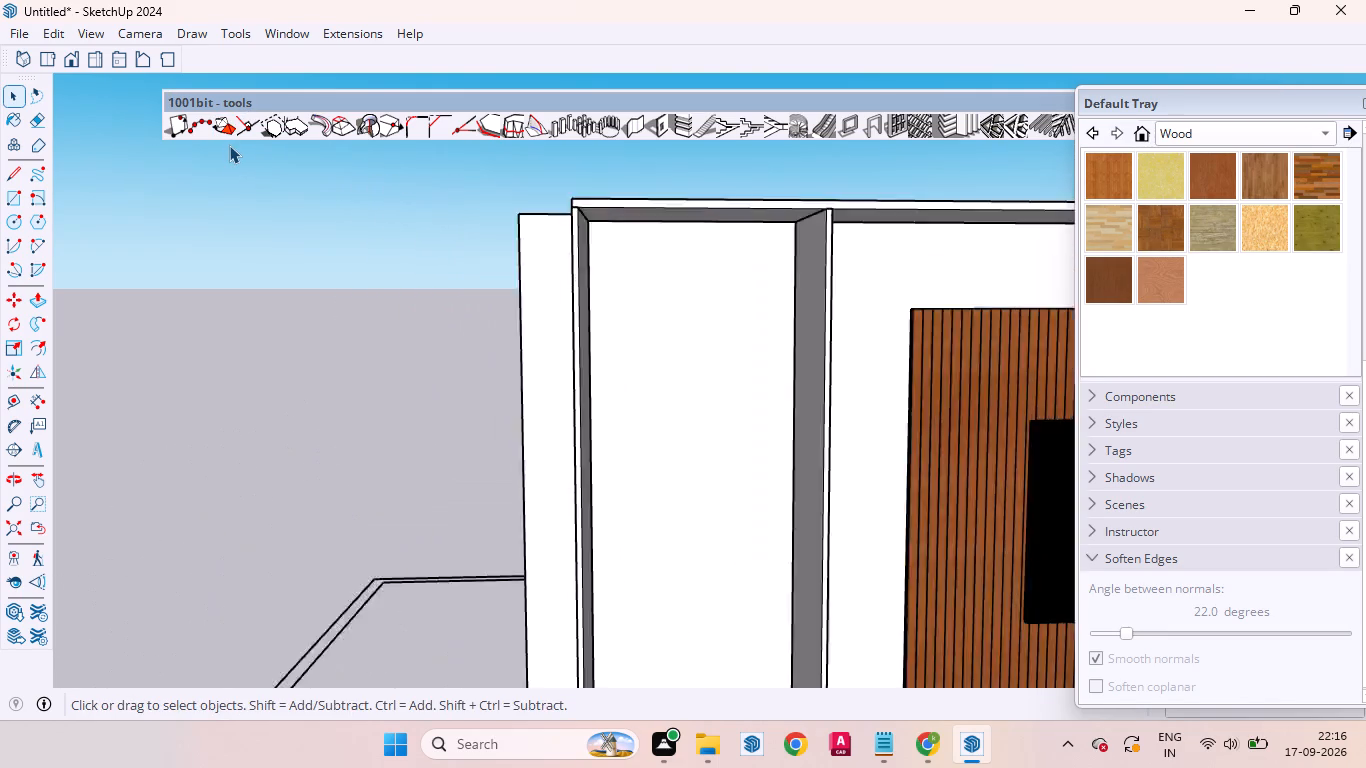
{"action": "scroll", "coordinate": [229, 145], "scroll_direction": "up", "scroll_amount": 2}
{"action": "scroll", "coordinate": [207, 123], "scroll_direction": "down", "scroll_amount": 7}
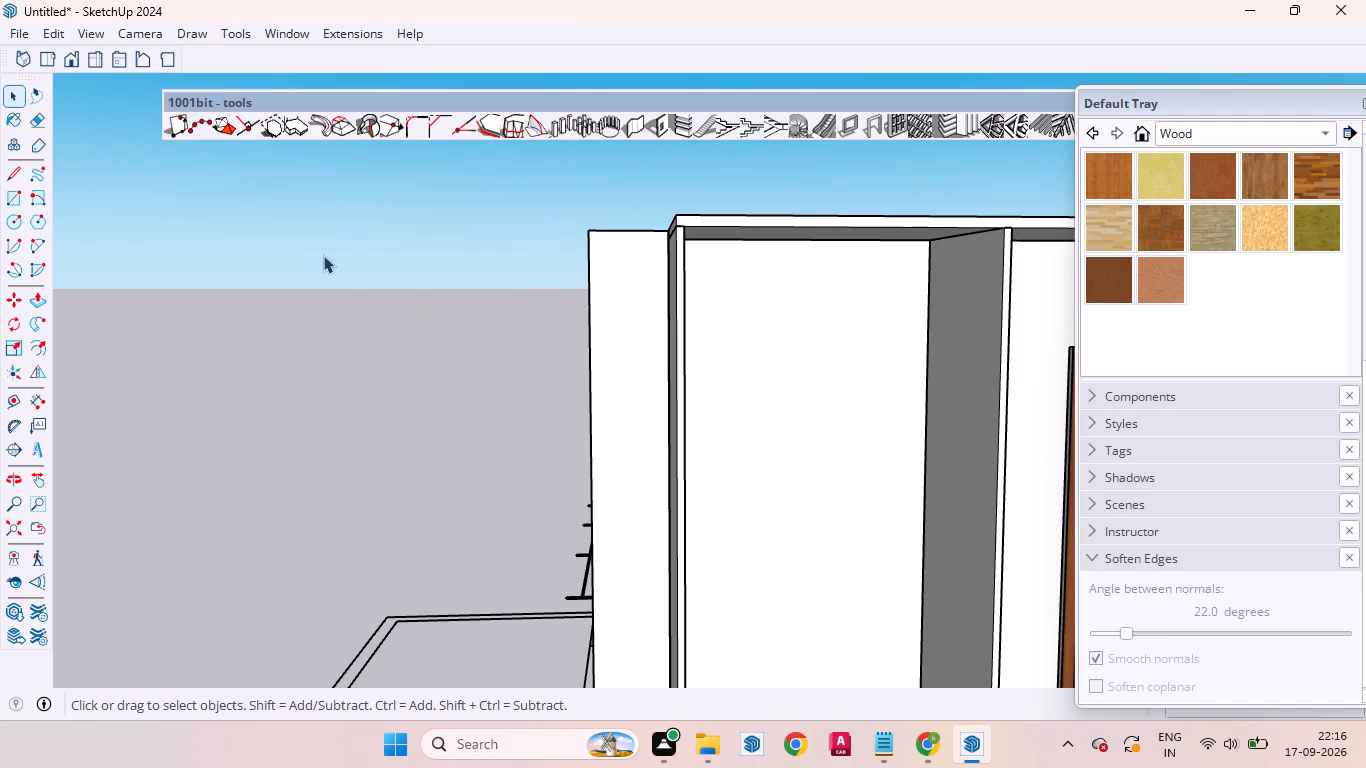
{"action": "scroll", "coordinate": [323, 255], "scroll_direction": "down", "scroll_amount": 4}
{"action": "scroll", "coordinate": [494, 364], "scroll_direction": "up", "scroll_amount": 10}
{"action": "double_click", "coordinate": [435, 339]}
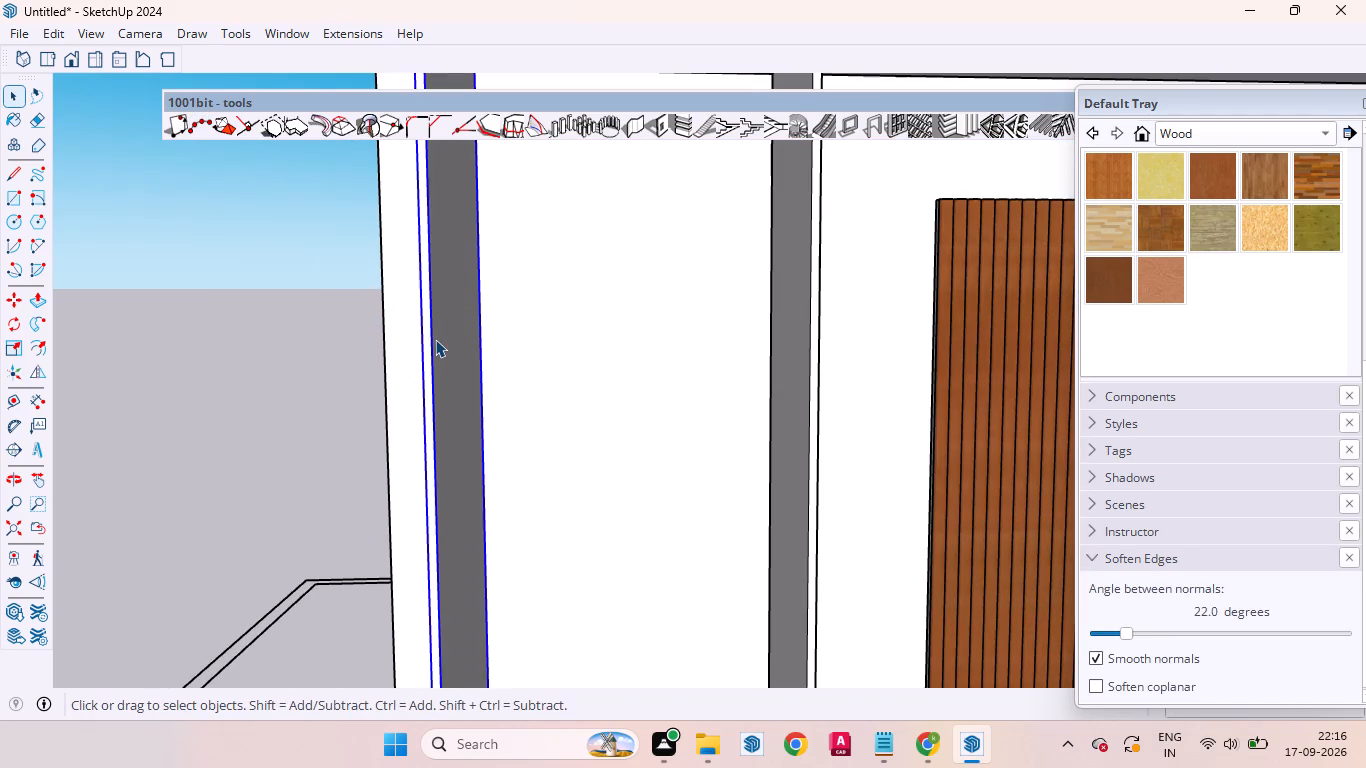
{"action": "left_click", "coordinate": [430, 355]}
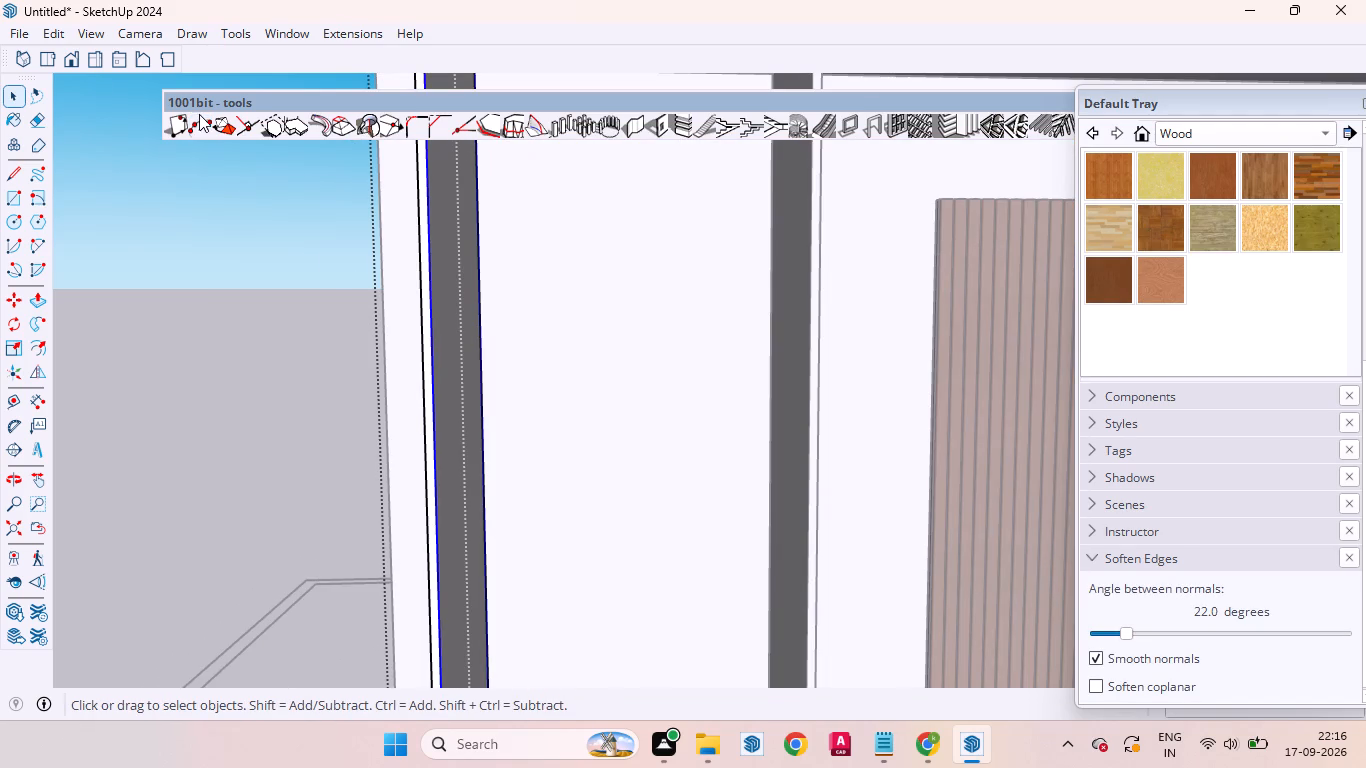
{"action": "left_click", "coordinate": [199, 118]}
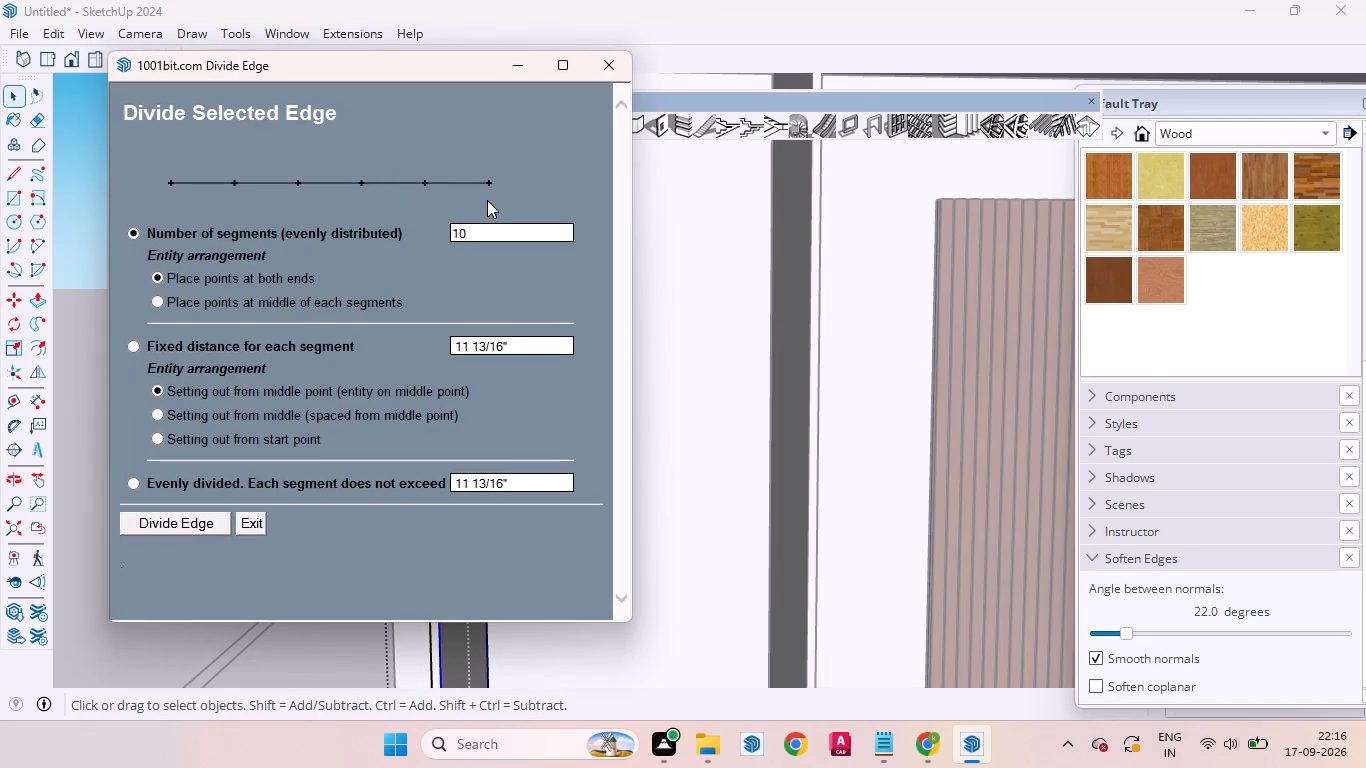
{"action": "left_click", "coordinate": [487, 230]}
{"action": "key", "text": "BackSpace"}
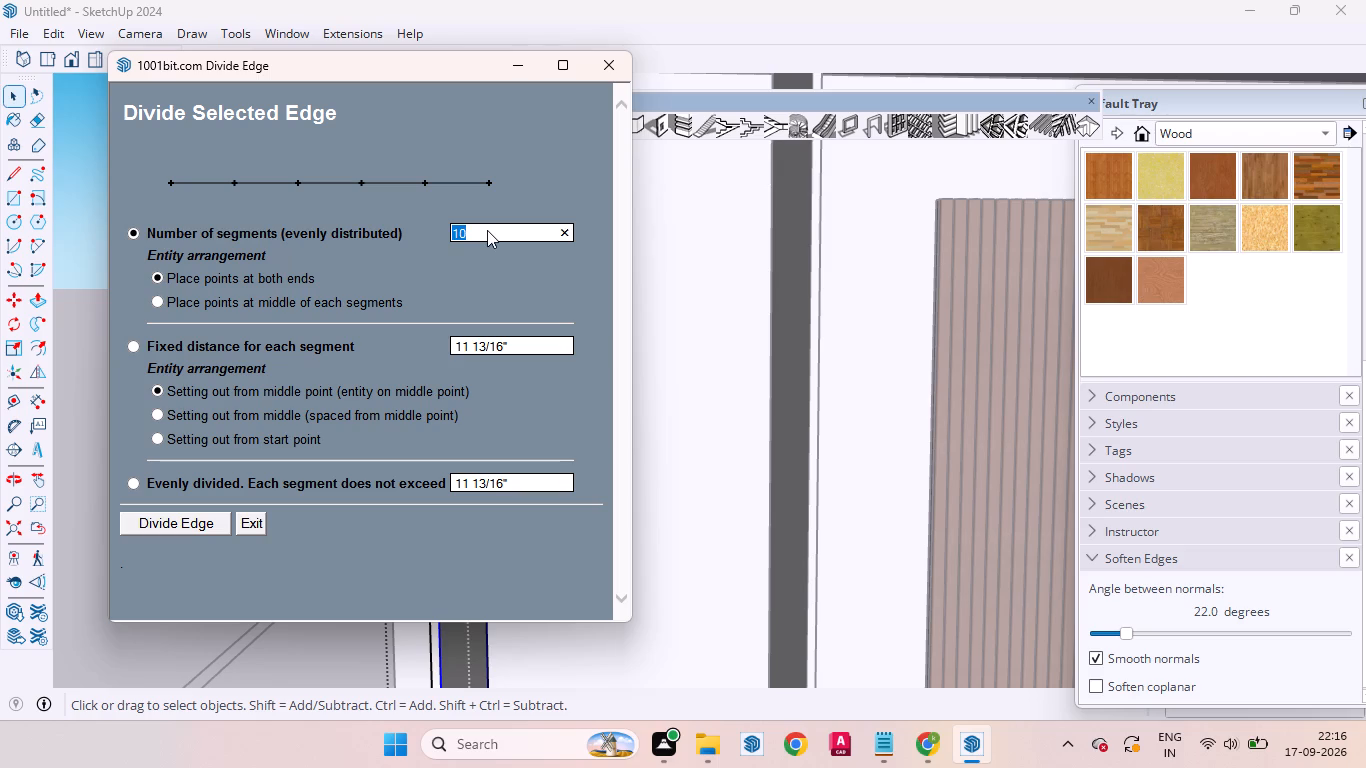
{"action": "key", "text": "BackSpace"}
{"action": "key", "text": "4"}
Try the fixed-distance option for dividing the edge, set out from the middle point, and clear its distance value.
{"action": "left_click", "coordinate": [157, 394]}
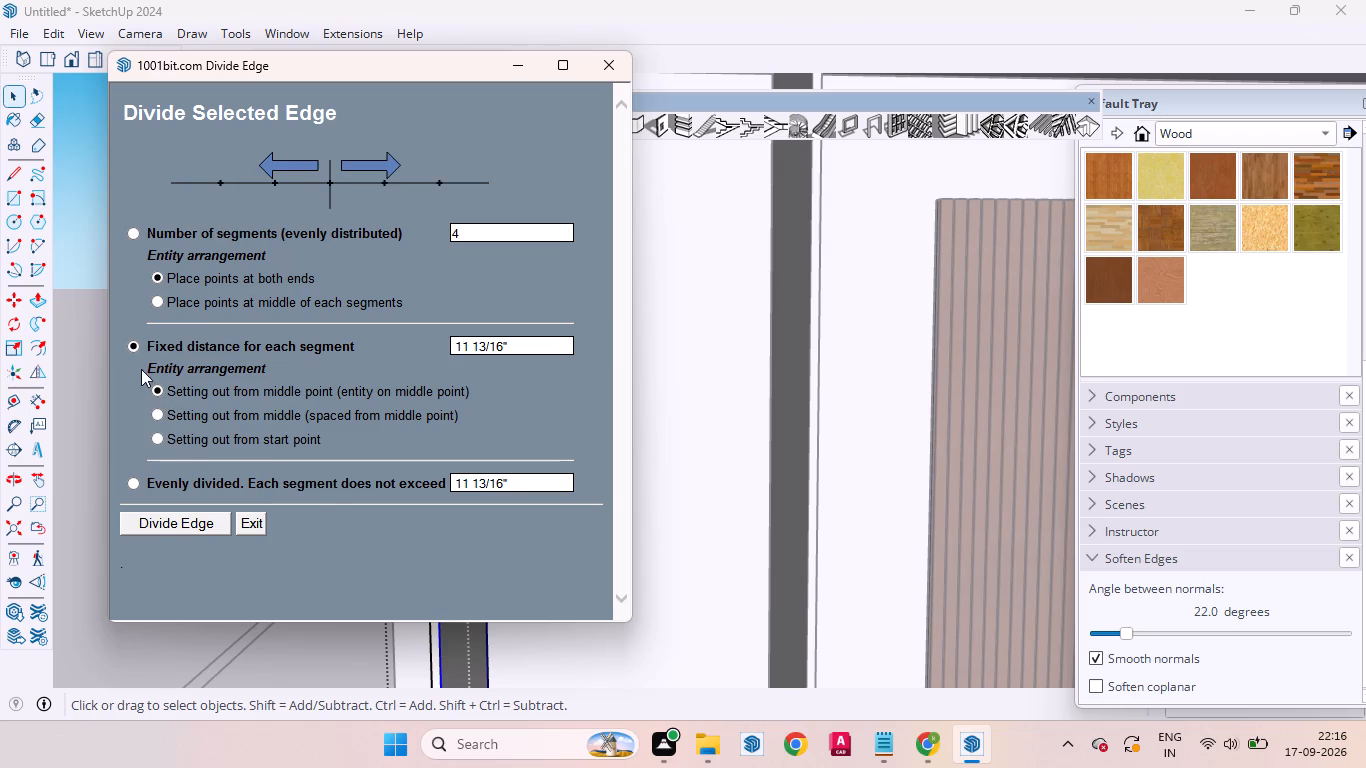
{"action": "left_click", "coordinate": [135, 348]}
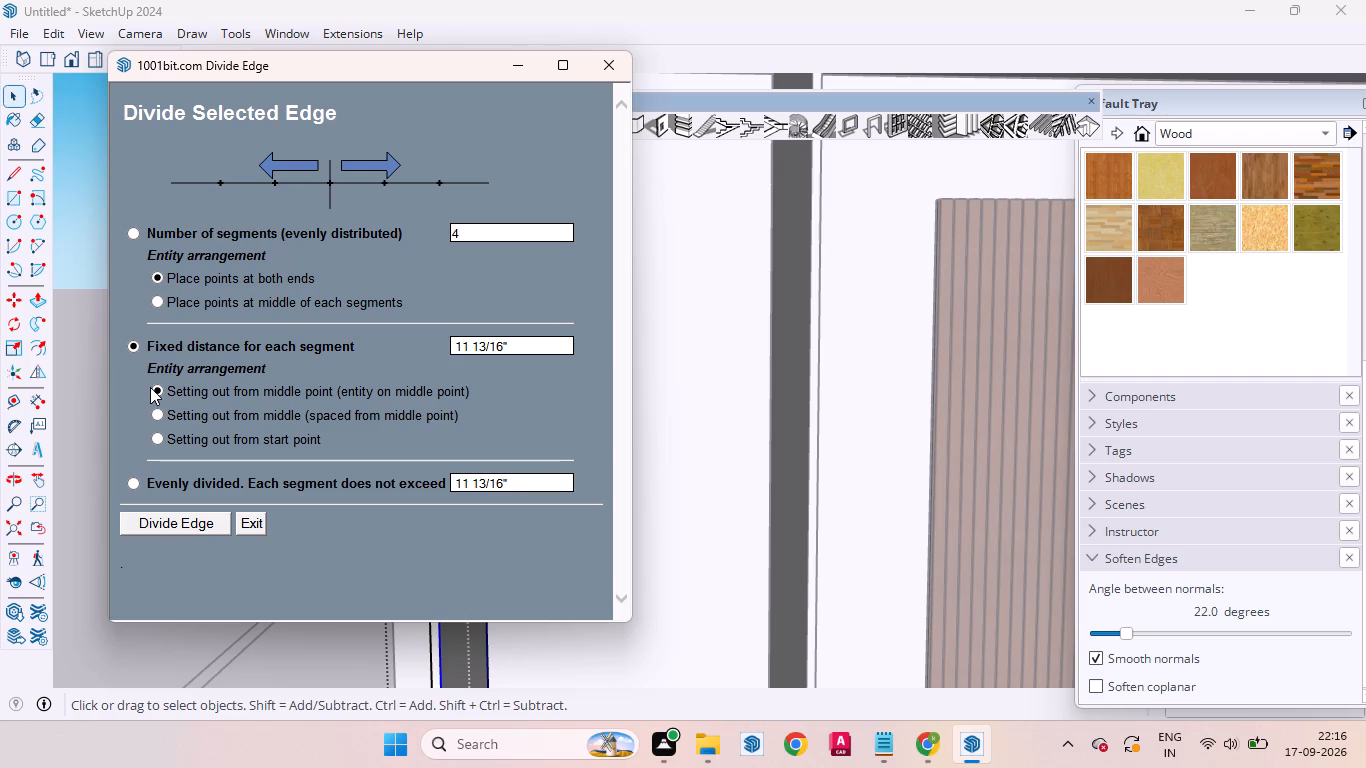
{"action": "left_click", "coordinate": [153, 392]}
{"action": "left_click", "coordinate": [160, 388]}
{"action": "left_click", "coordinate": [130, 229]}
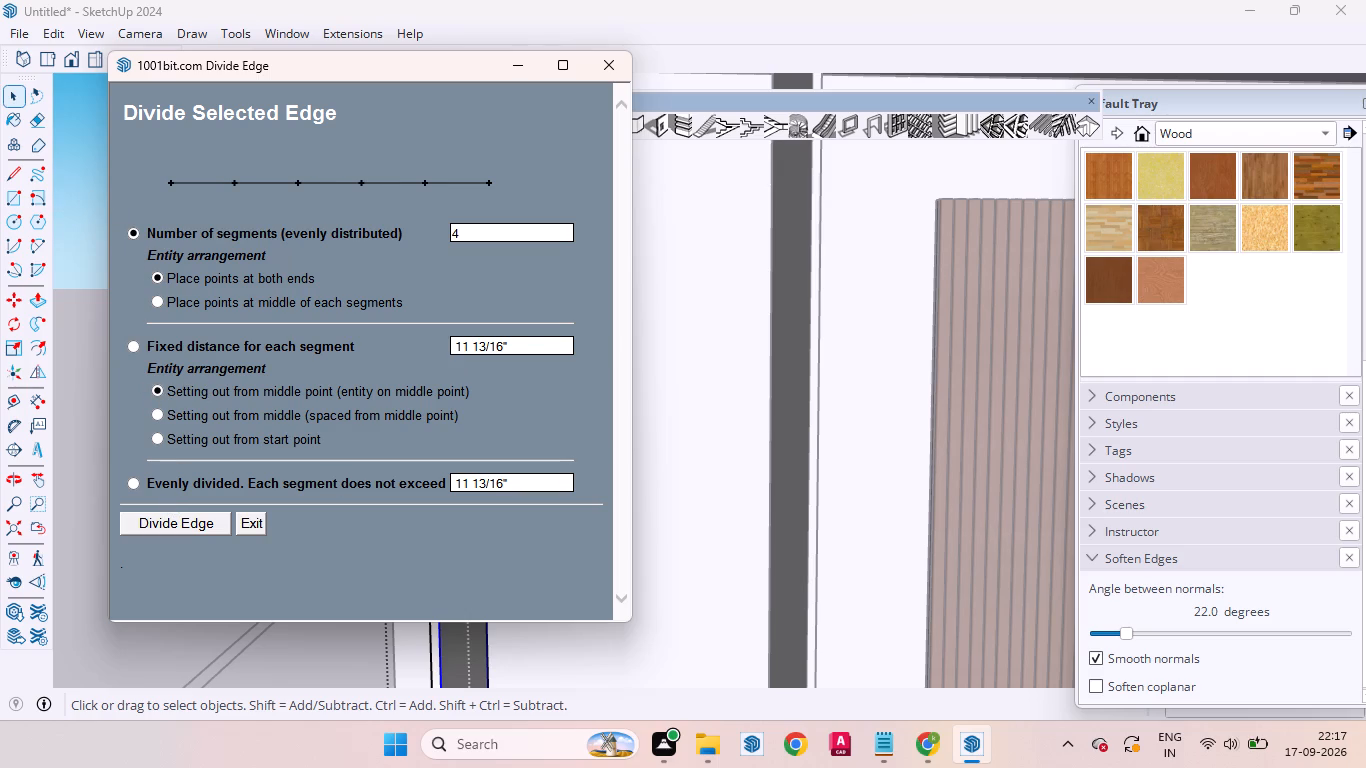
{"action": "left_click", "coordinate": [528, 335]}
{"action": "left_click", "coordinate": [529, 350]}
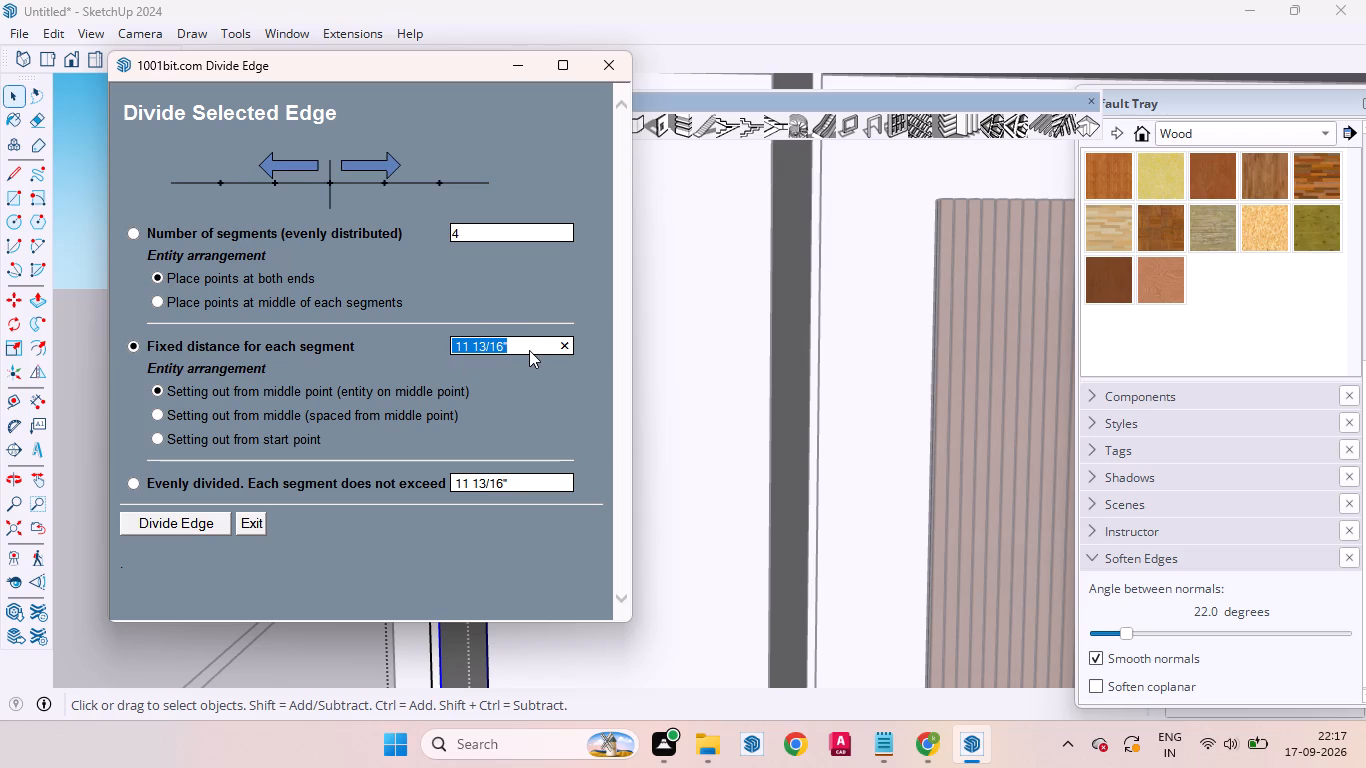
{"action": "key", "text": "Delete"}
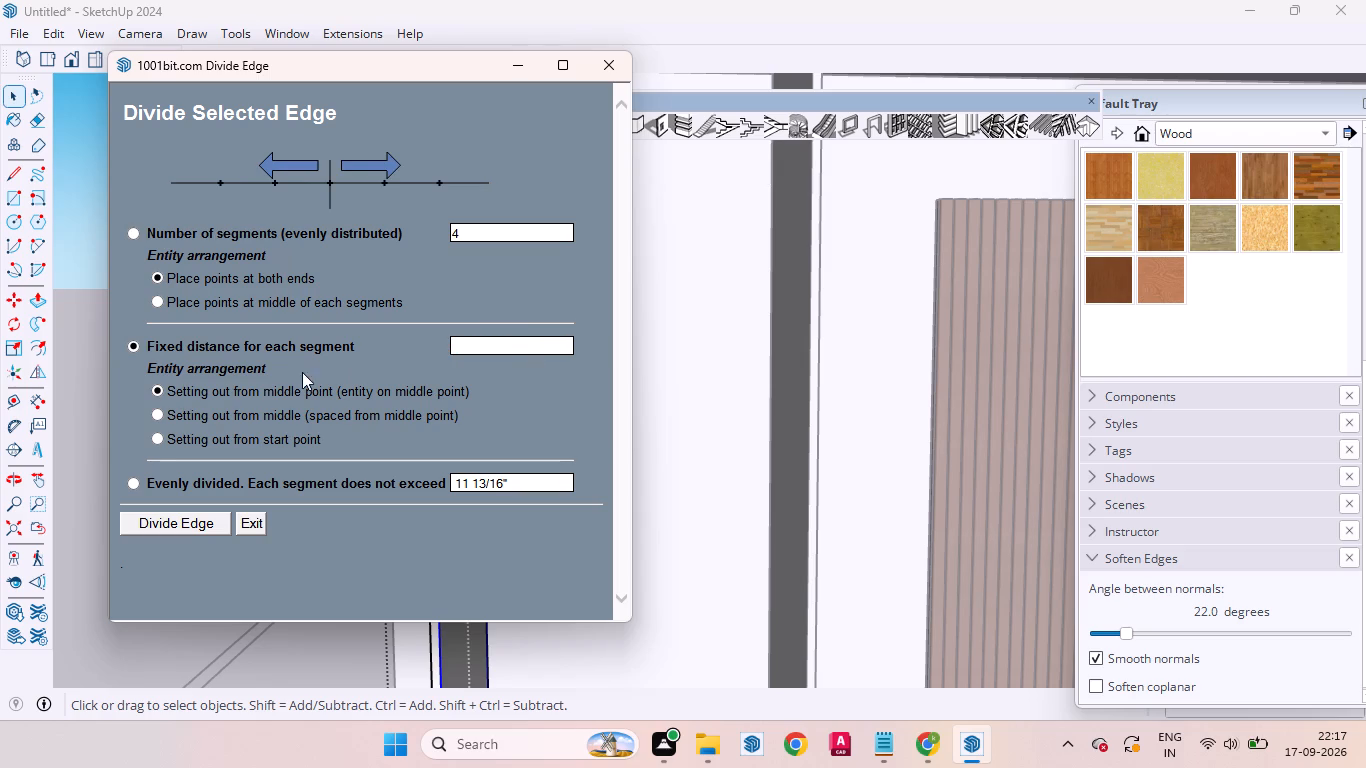
Divide the selected edge by number of segments, using 4 even segments with points at both ends.
{"action": "left_click", "coordinate": [133, 228]}
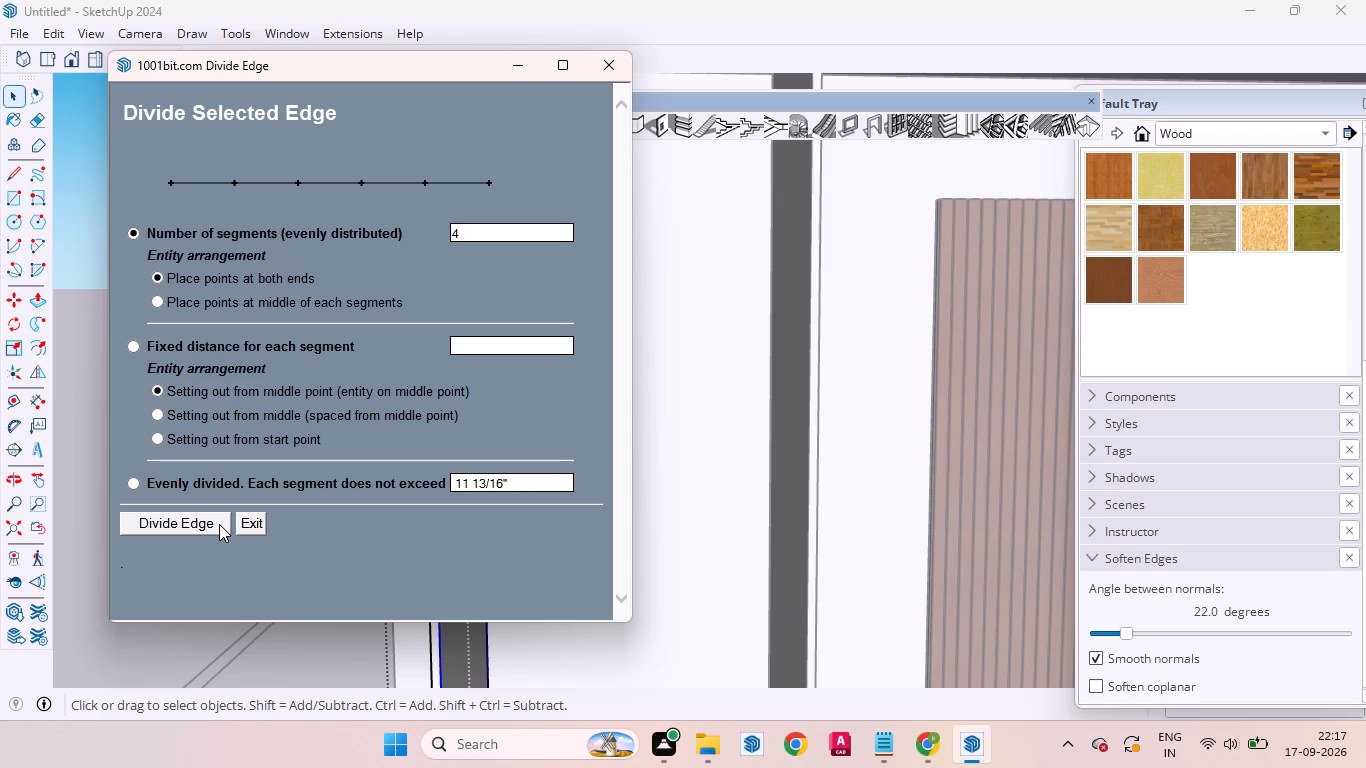
{"action": "left_click", "coordinate": [219, 524]}
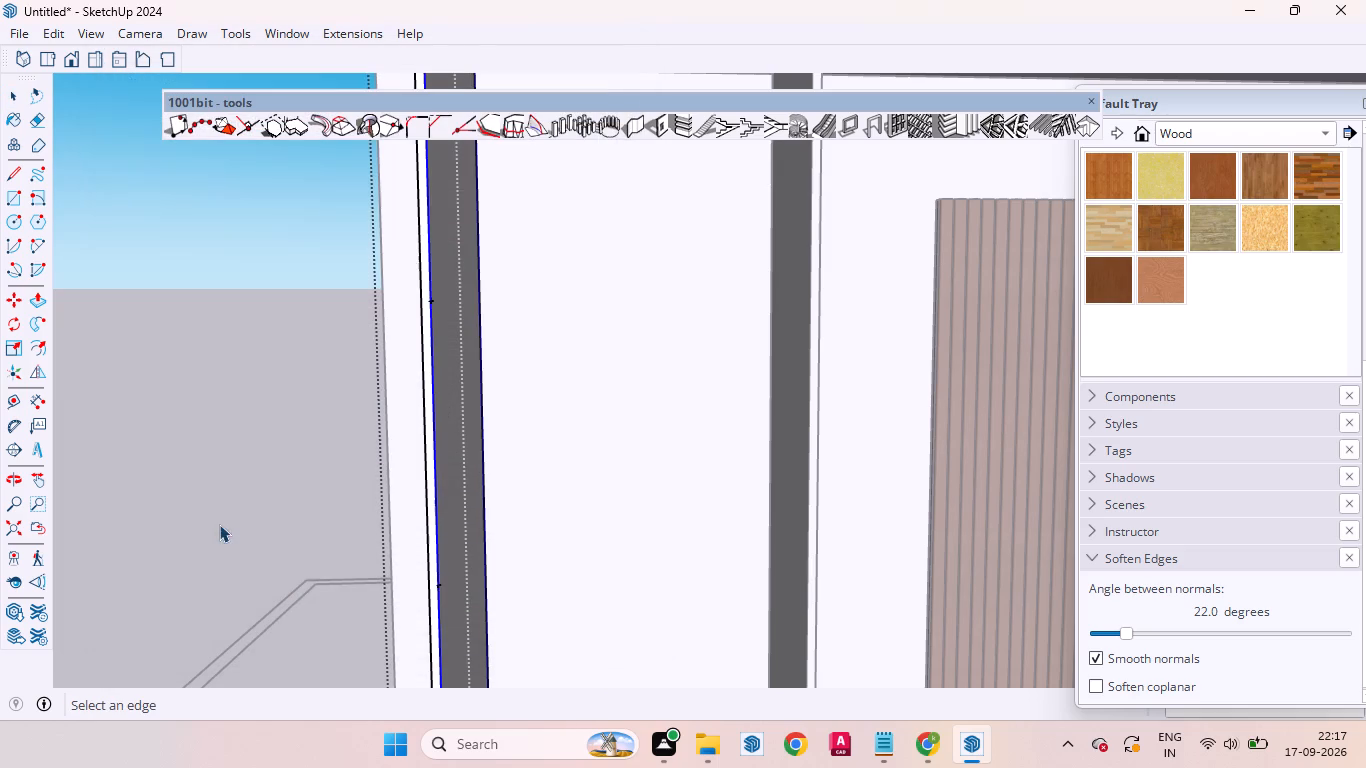
Draw a horizontal line across the side bay from the edge's upper division point to the neighbouring vertical partition.
{"action": "scroll", "coordinate": [428, 382], "scroll_direction": "down", "scroll_amount": 9}
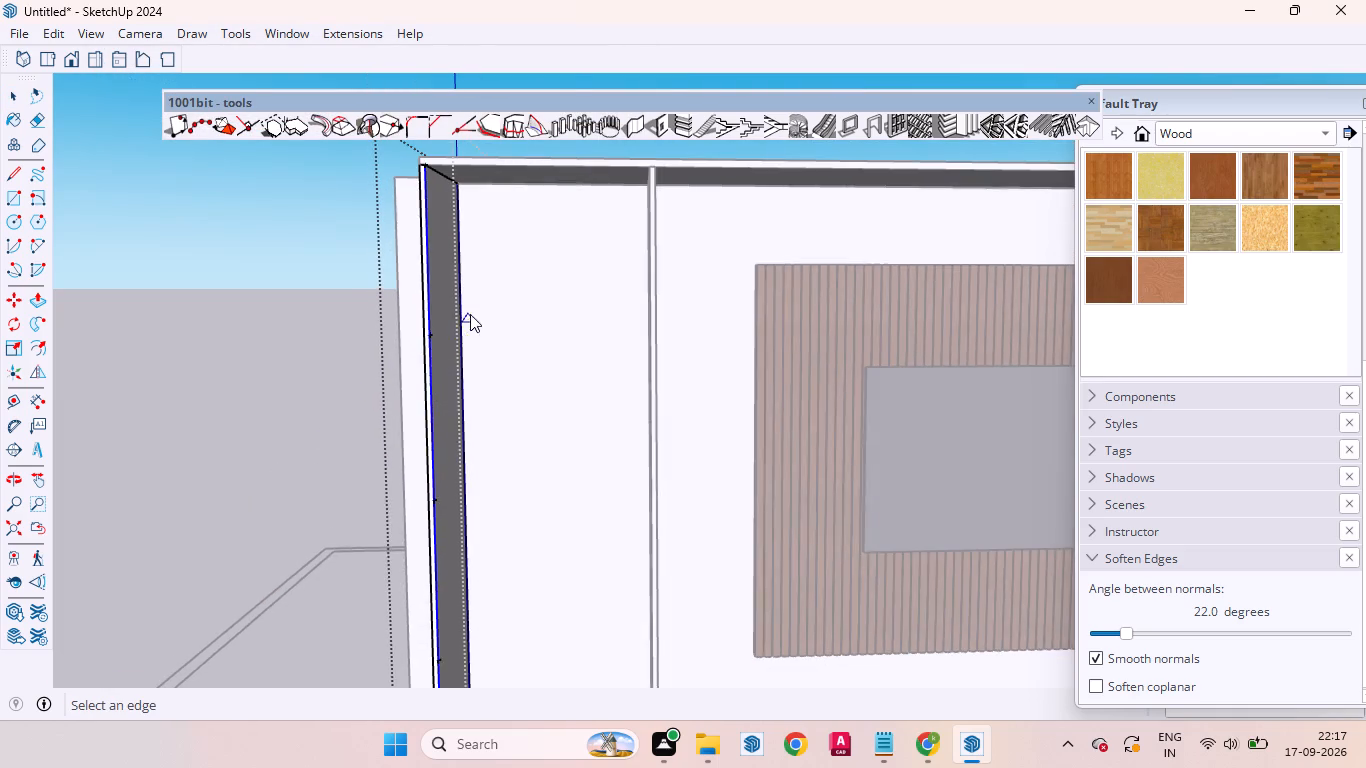
{"action": "scroll", "coordinate": [470, 314], "scroll_direction": "down", "scroll_amount": 4}
{"action": "scroll", "coordinate": [473, 421], "scroll_direction": "up", "scroll_amount": 7}
{"action": "scroll", "coordinate": [436, 278], "scroll_direction": "up", "scroll_amount": 1}
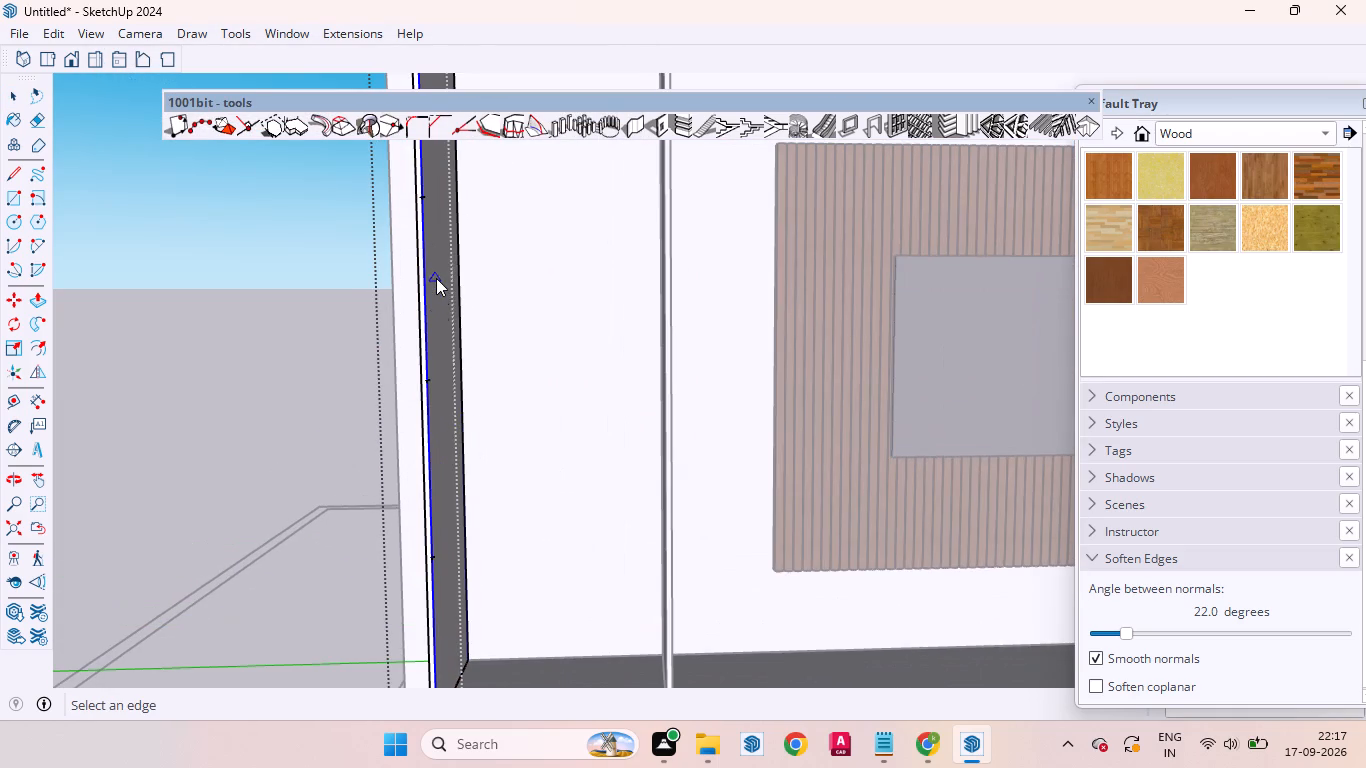
{"action": "key", "text": "l"}
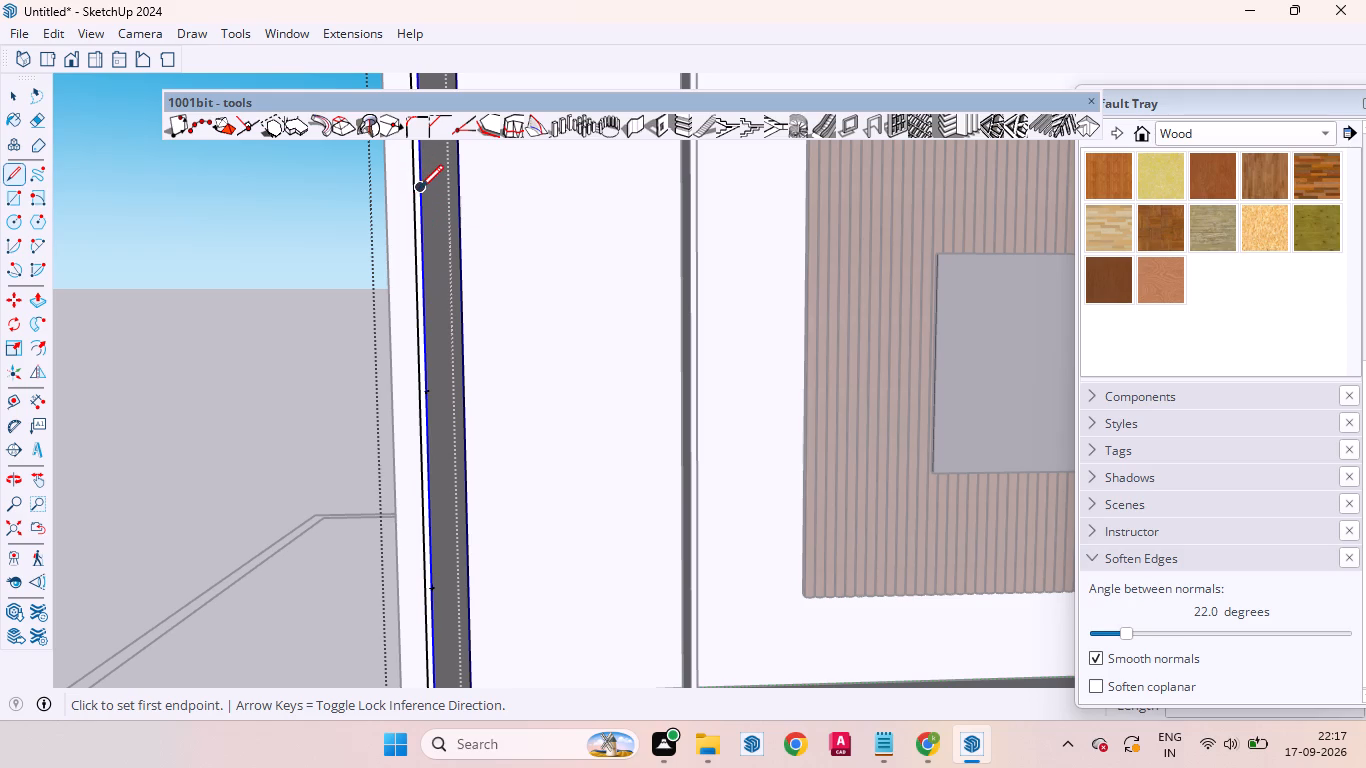
{"action": "left_click", "coordinate": [420, 188]}
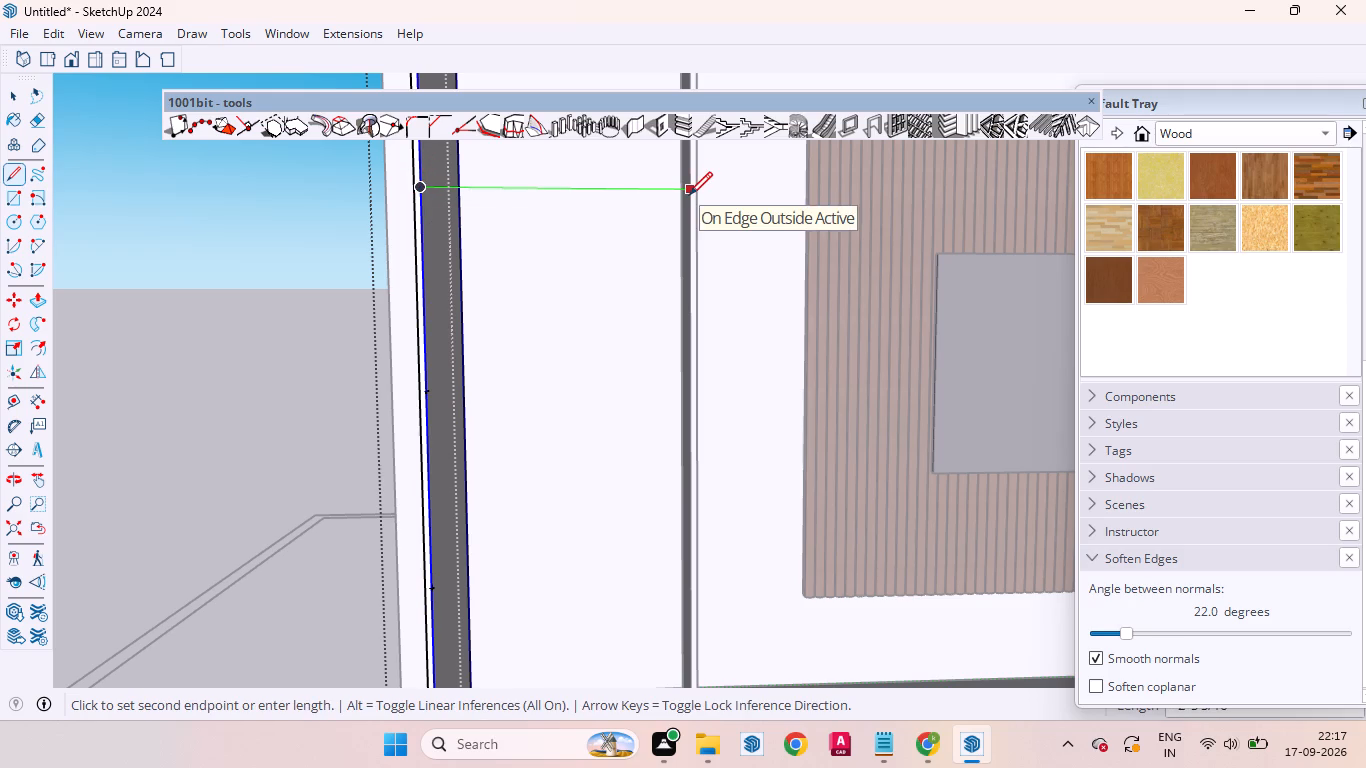
{"action": "scroll", "coordinate": [689, 195], "scroll_direction": "up", "scroll_amount": 2}
{"action": "scroll", "coordinate": [689, 195], "scroll_direction": "down", "scroll_amount": 1}
{"action": "scroll", "coordinate": [689, 195], "scroll_direction": "up", "scroll_amount": 4}
{"action": "left_click", "coordinate": [689, 192]}
{"action": "scroll", "coordinate": [679, 203], "scroll_direction": "down", "scroll_amount": 8}
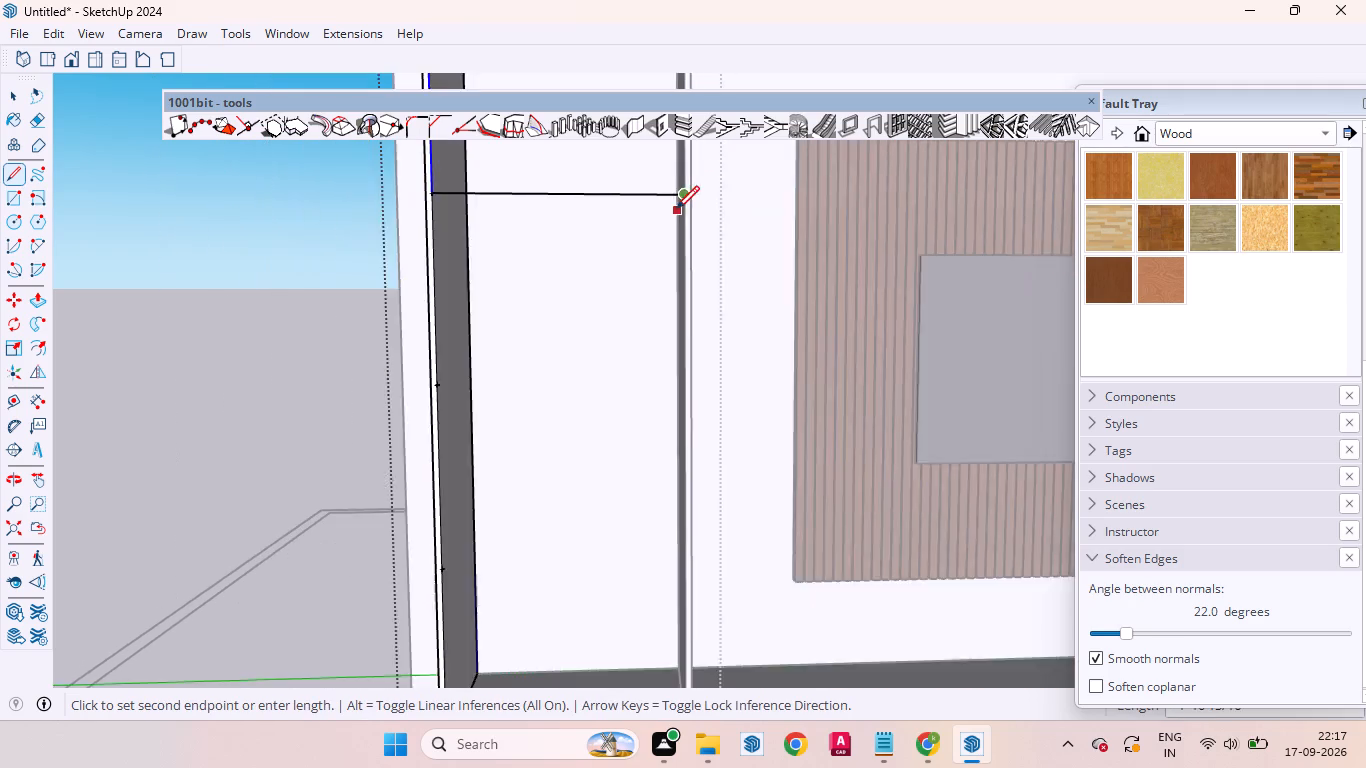
{"action": "scroll", "coordinate": [676, 209], "scroll_direction": "down", "scroll_amount": 4}
{"action": "scroll", "coordinate": [477, 252], "scroll_direction": "up", "scroll_amount": 1}
{"action": "key", "text": "Escape"}
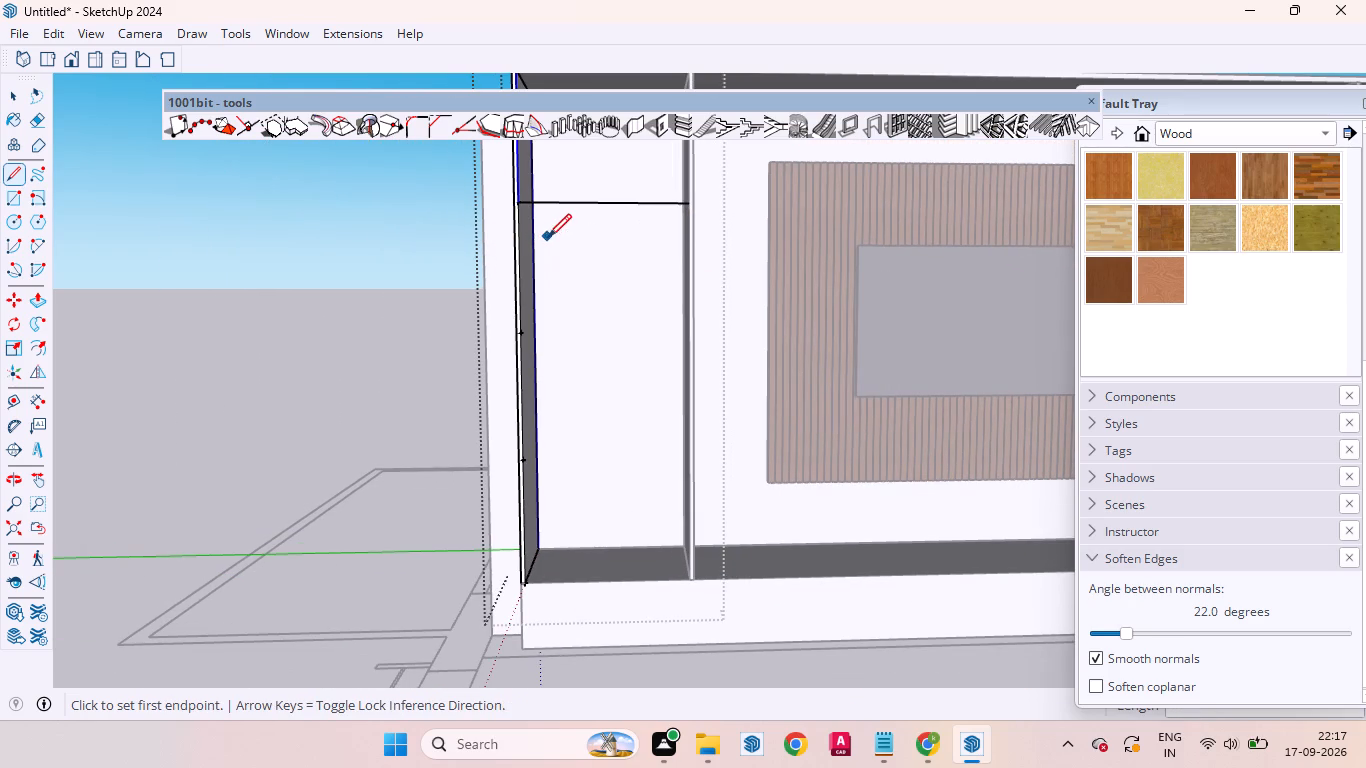
Draw a second horizontal line across the side bay from the edge's middle division point to the neighbouring partition.
{"action": "scroll", "coordinate": [530, 344], "scroll_direction": "up", "scroll_amount": 12}
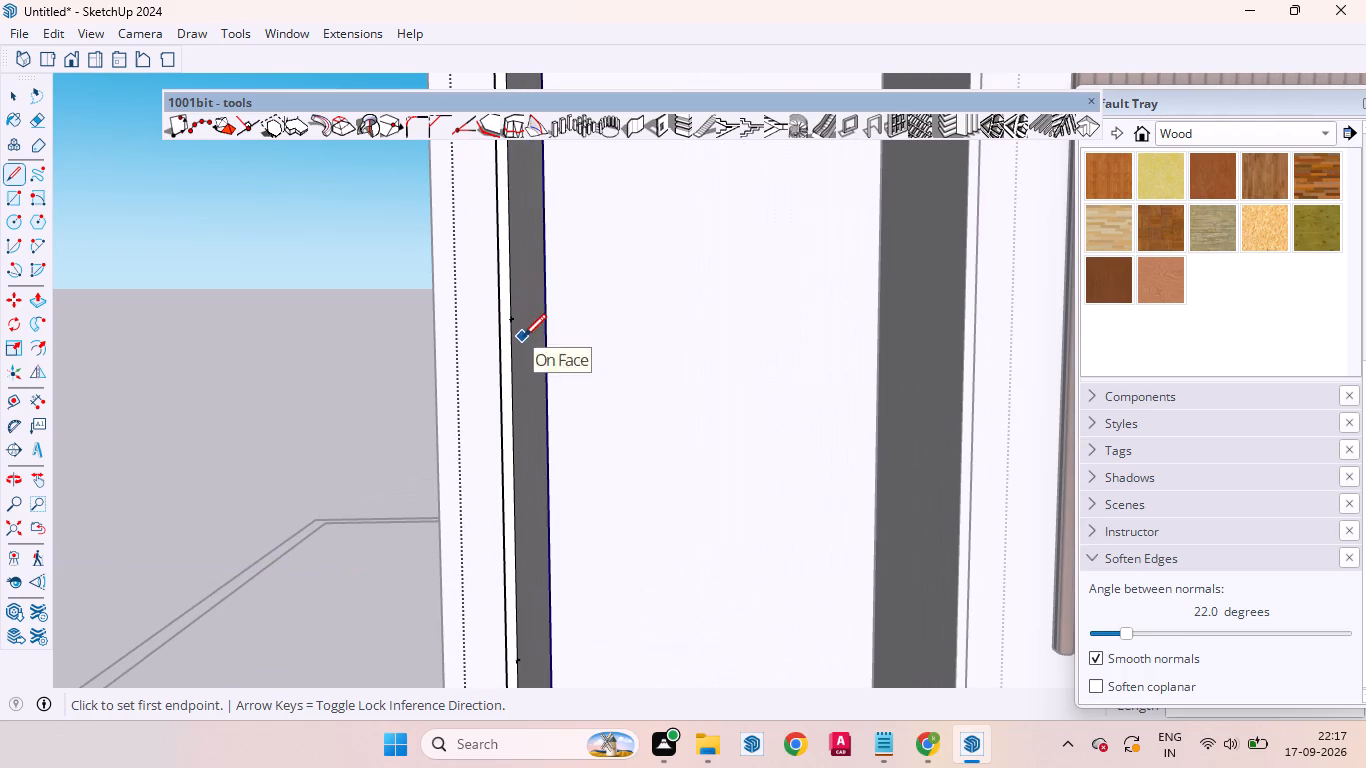
{"action": "left_click", "coordinate": [509, 325]}
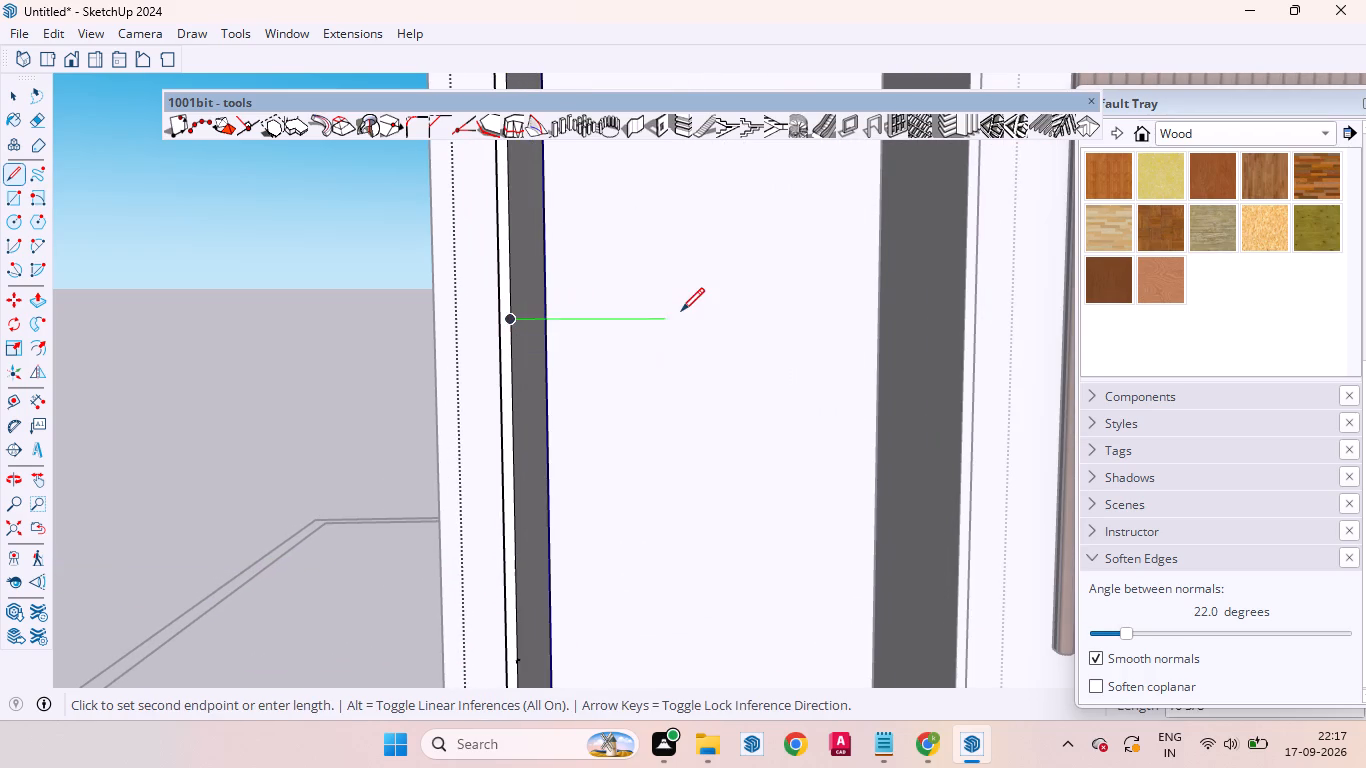
{"action": "scroll", "coordinate": [681, 311], "scroll_direction": "down", "scroll_amount": 3}
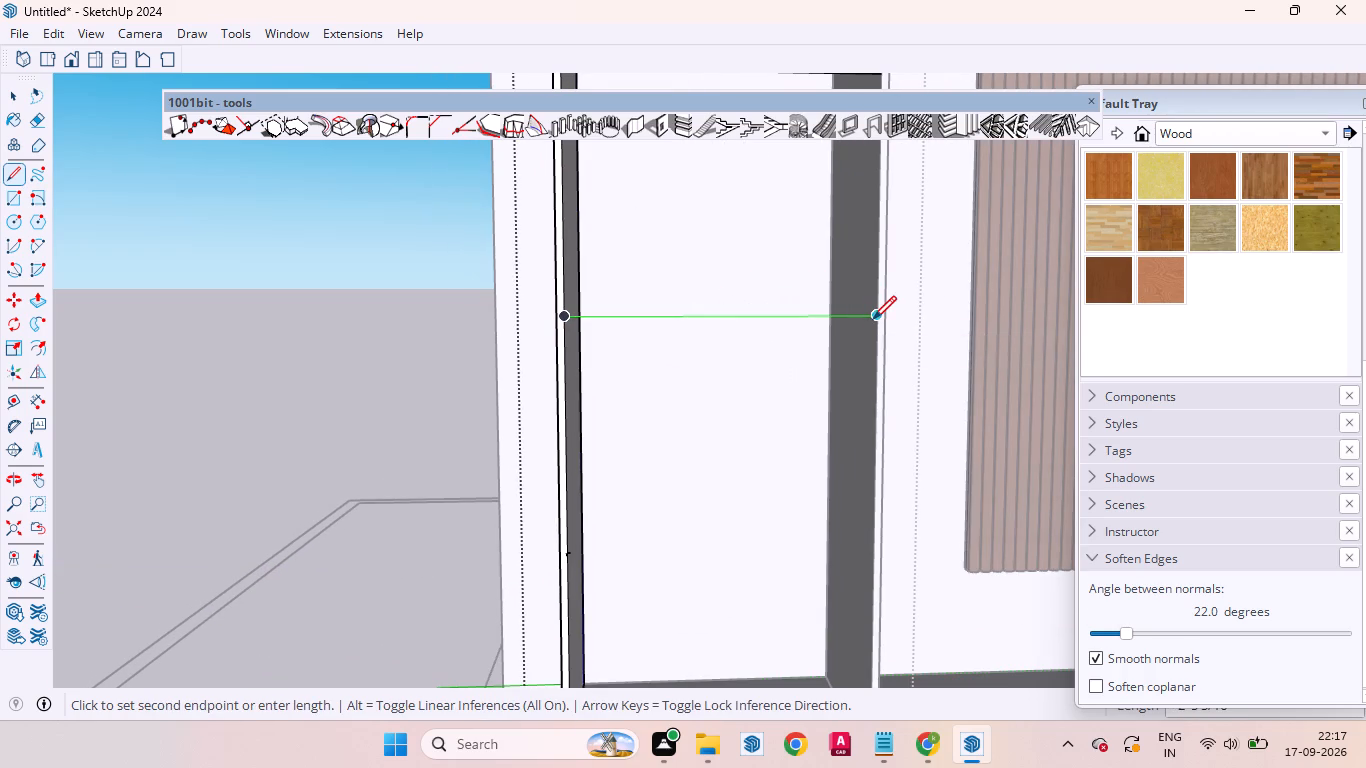
{"action": "left_click", "coordinate": [873, 319]}
{"action": "scroll", "coordinate": [618, 357], "scroll_direction": "down", "scroll_amount": 6}
{"action": "key", "text": "Escape"}
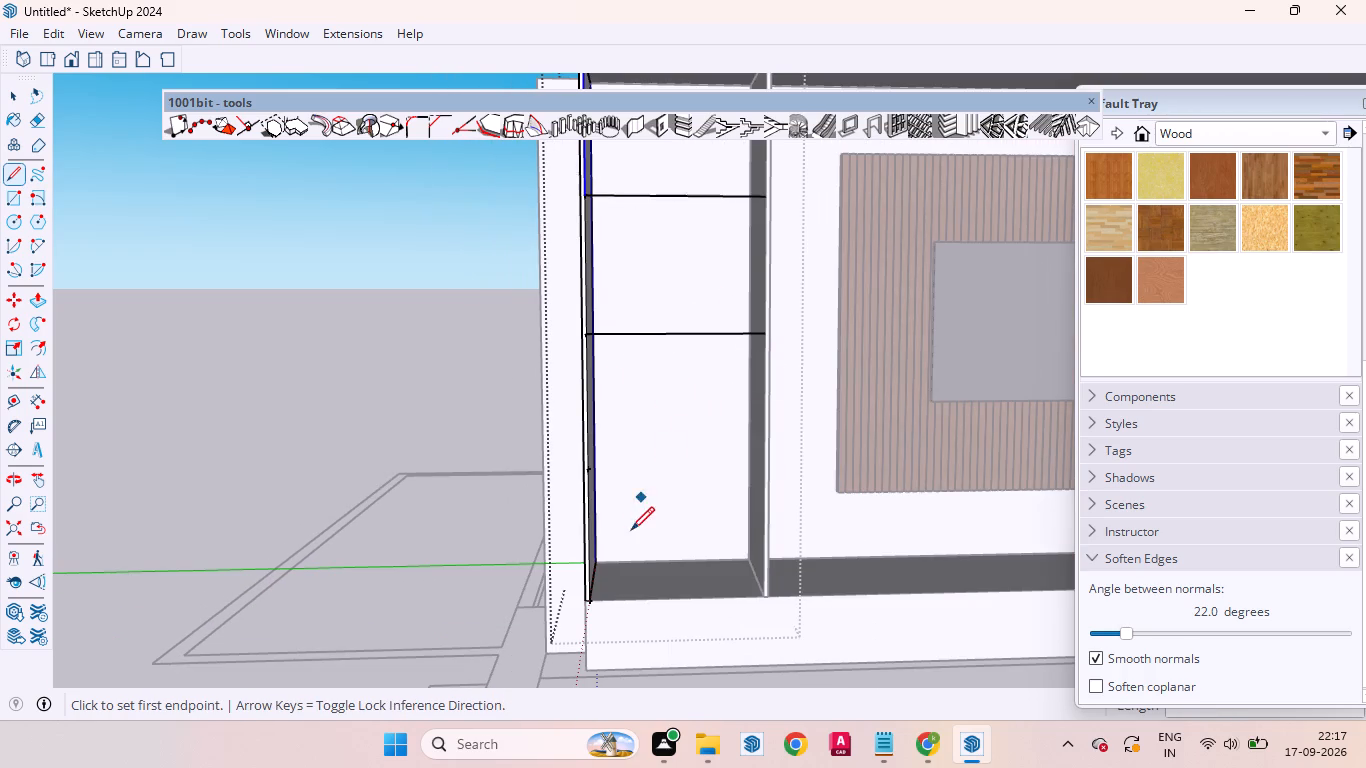
Draw a third horizontal line across the side bay from the edge's lowest division point to the neighbouring vertical partition.
{"action": "scroll", "coordinate": [626, 535], "scroll_direction": "up", "scroll_amount": 6}
{"action": "scroll", "coordinate": [556, 426], "scroll_direction": "up", "scroll_amount": 4}
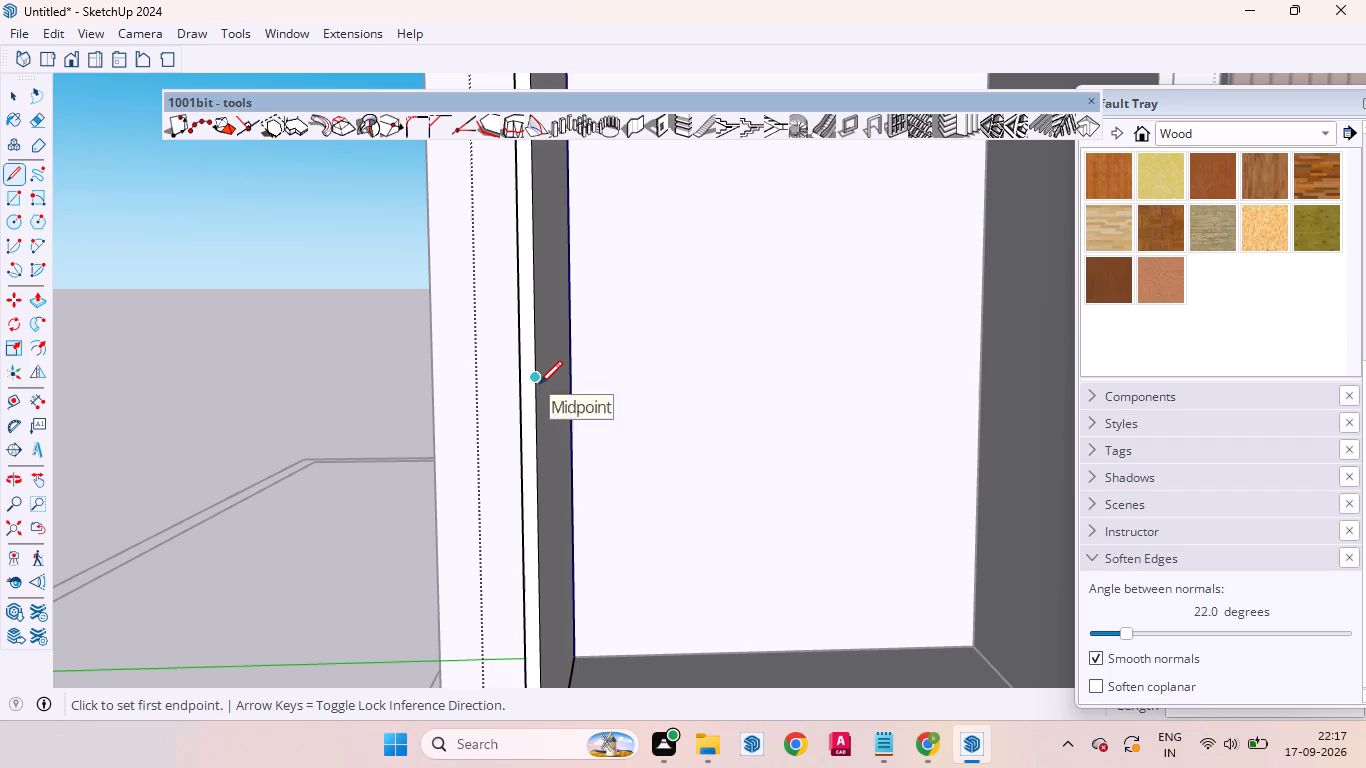
{"action": "left_click", "coordinate": [539, 383]}
{"action": "scroll", "coordinate": [557, 372], "scroll_direction": "down", "scroll_amount": 11}
{"action": "scroll", "coordinate": [556, 378], "scroll_direction": "up", "scroll_amount": 1}
{"action": "scroll", "coordinate": [556, 378], "scroll_direction": "down", "scroll_amount": 2}
{"action": "scroll", "coordinate": [734, 370], "scroll_direction": "up", "scroll_amount": 6}
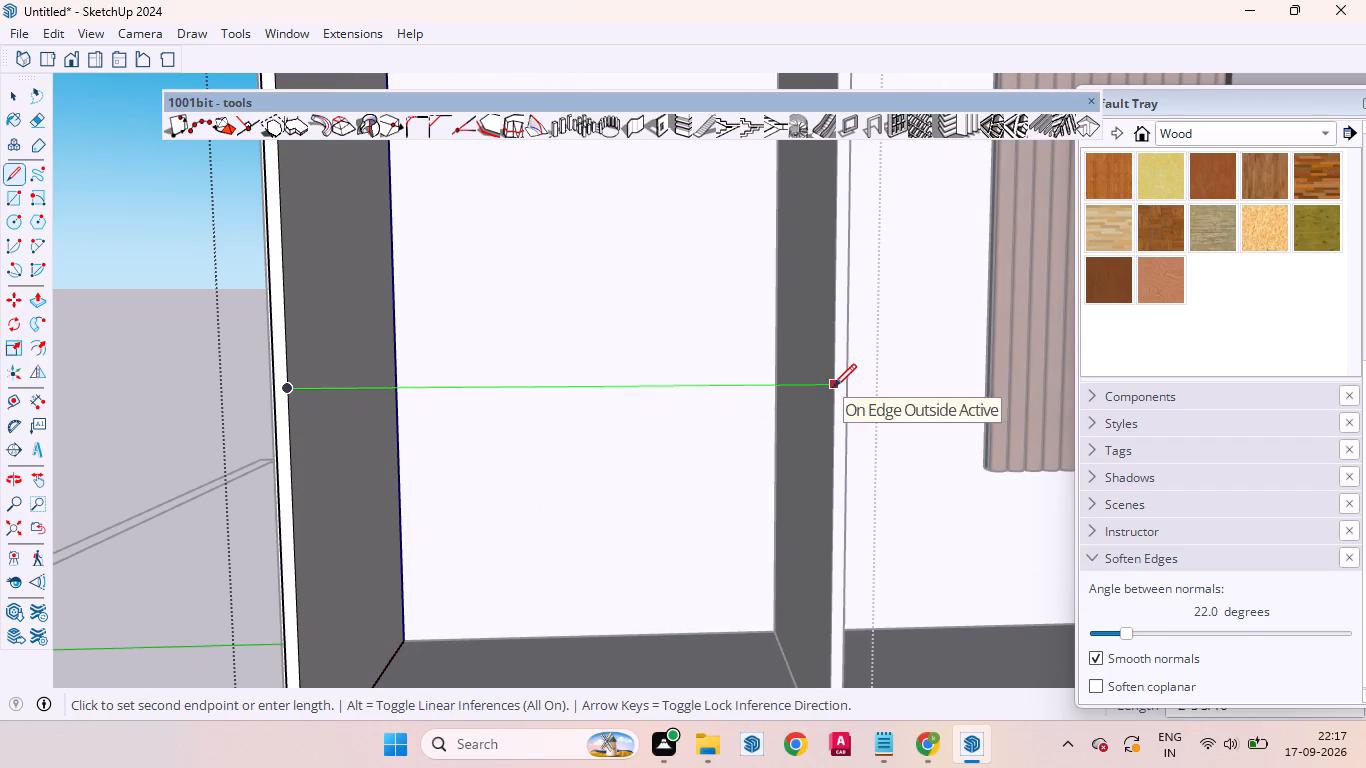
{"action": "left_click", "coordinate": [833, 387]}
{"action": "scroll", "coordinate": [593, 416], "scroll_direction": "down", "scroll_amount": 7}
{"action": "key", "text": "space"}
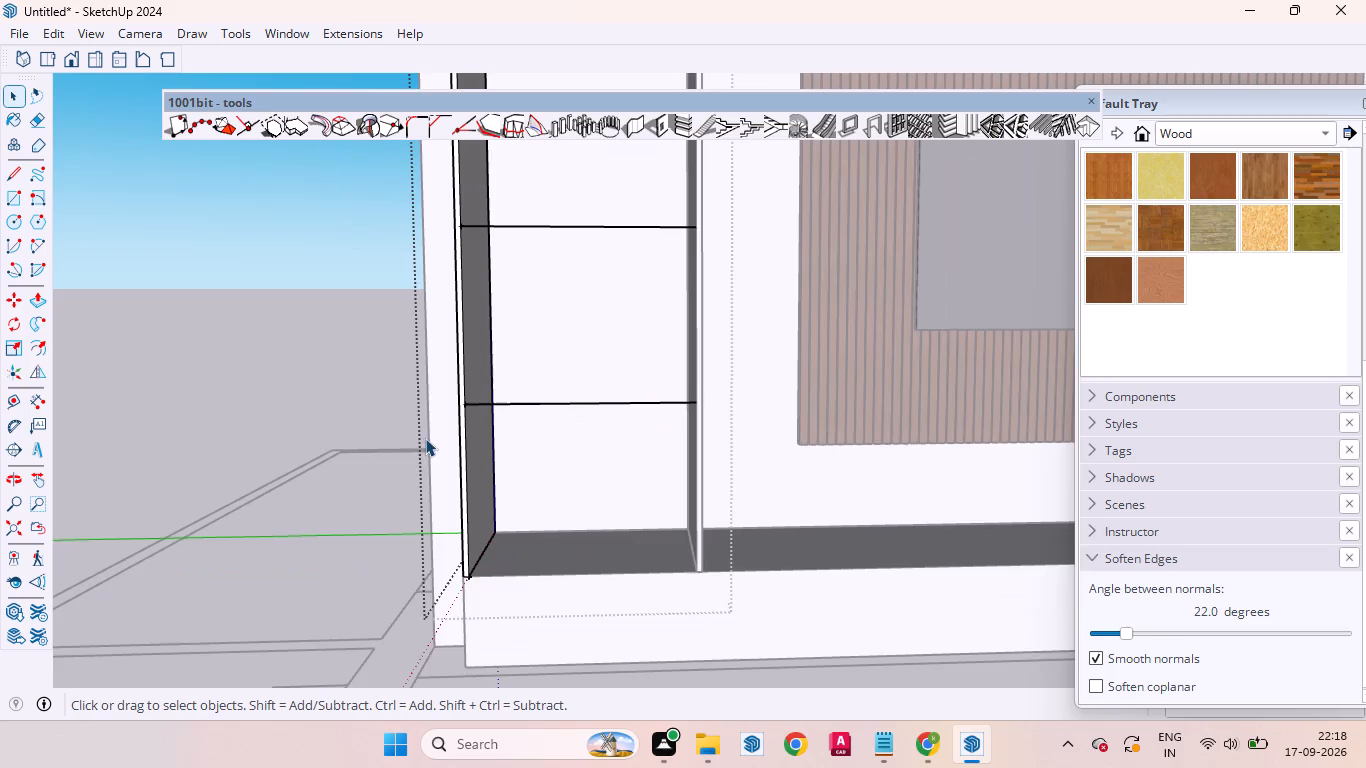
Copy the lowest horizontal line of the side bay 18 mm downward along the side panel's front edge.
{"action": "scroll", "coordinate": [448, 401], "scroll_direction": "up", "scroll_amount": 12}
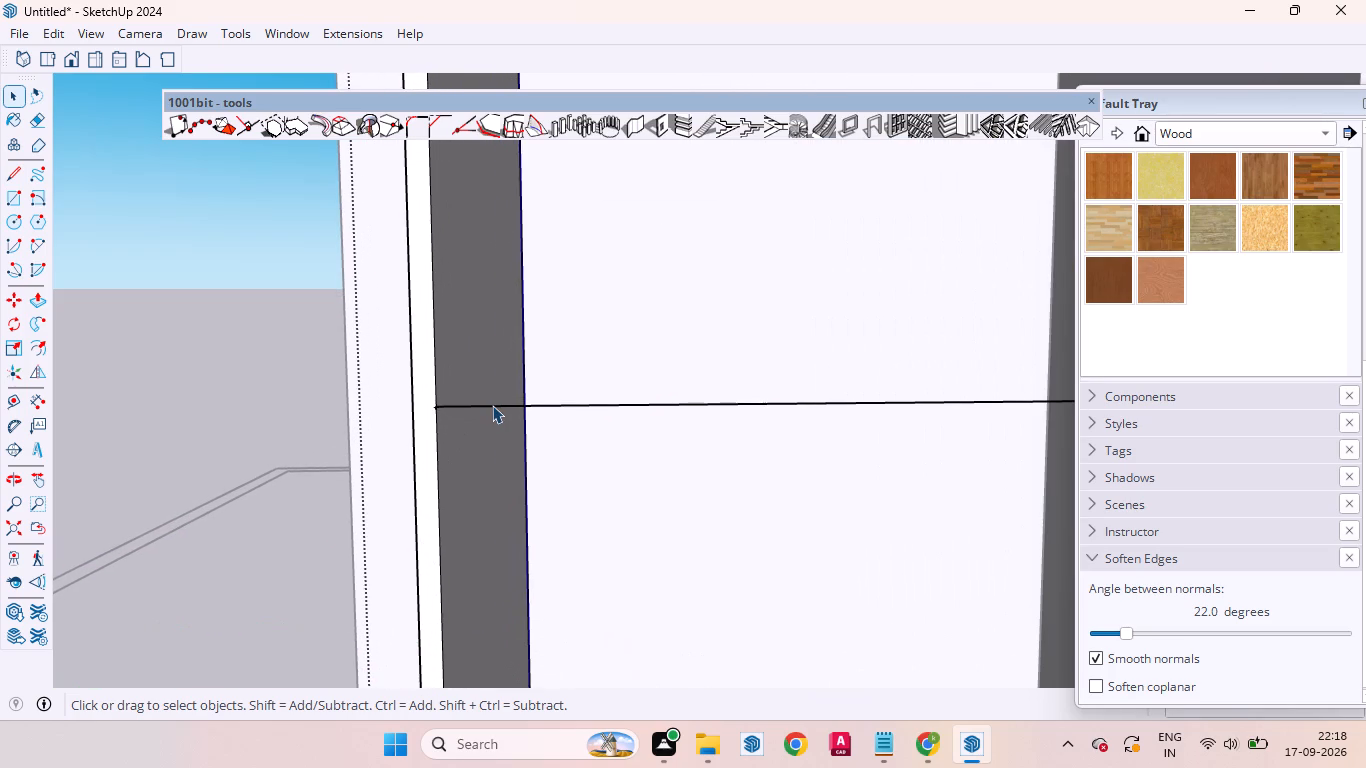
{"action": "left_click", "coordinate": [492, 405]}
{"action": "key", "text": "m"}
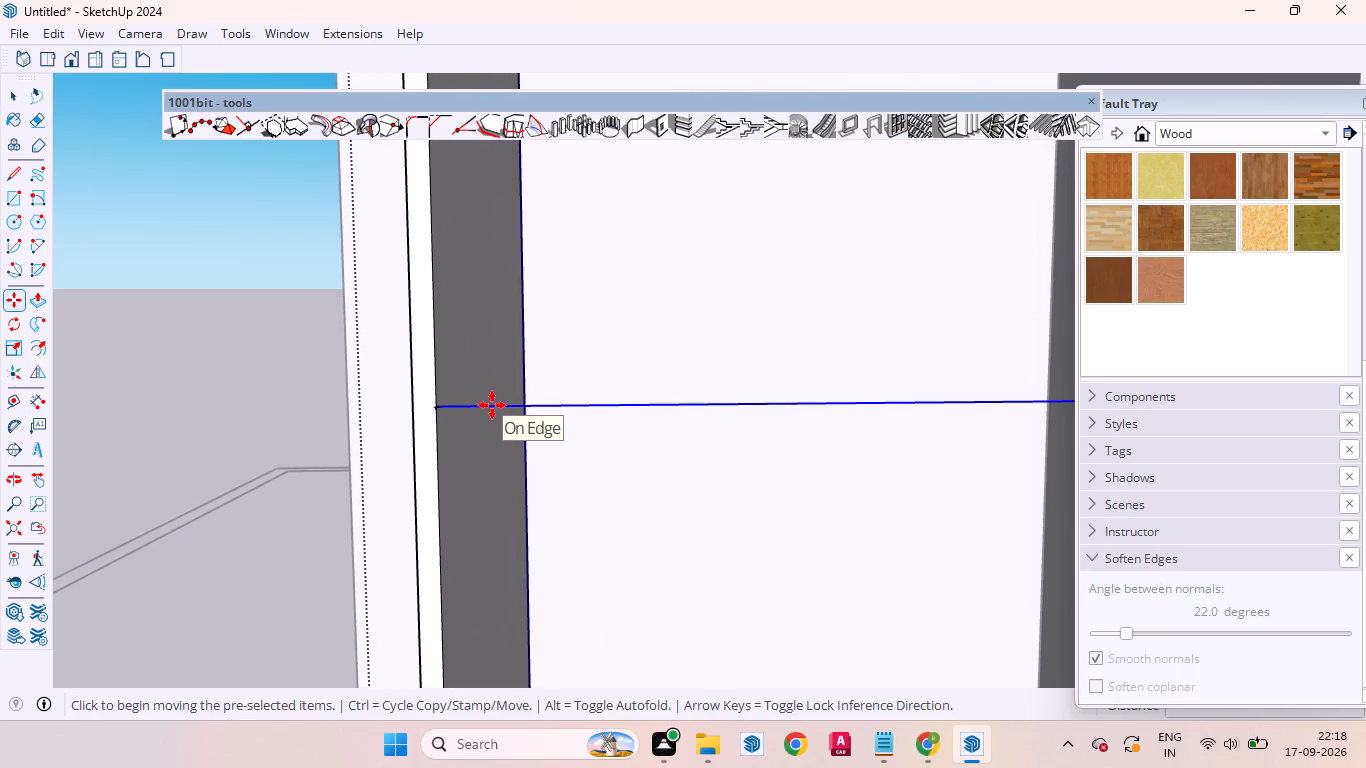
{"action": "left_click", "coordinate": [435, 406]}
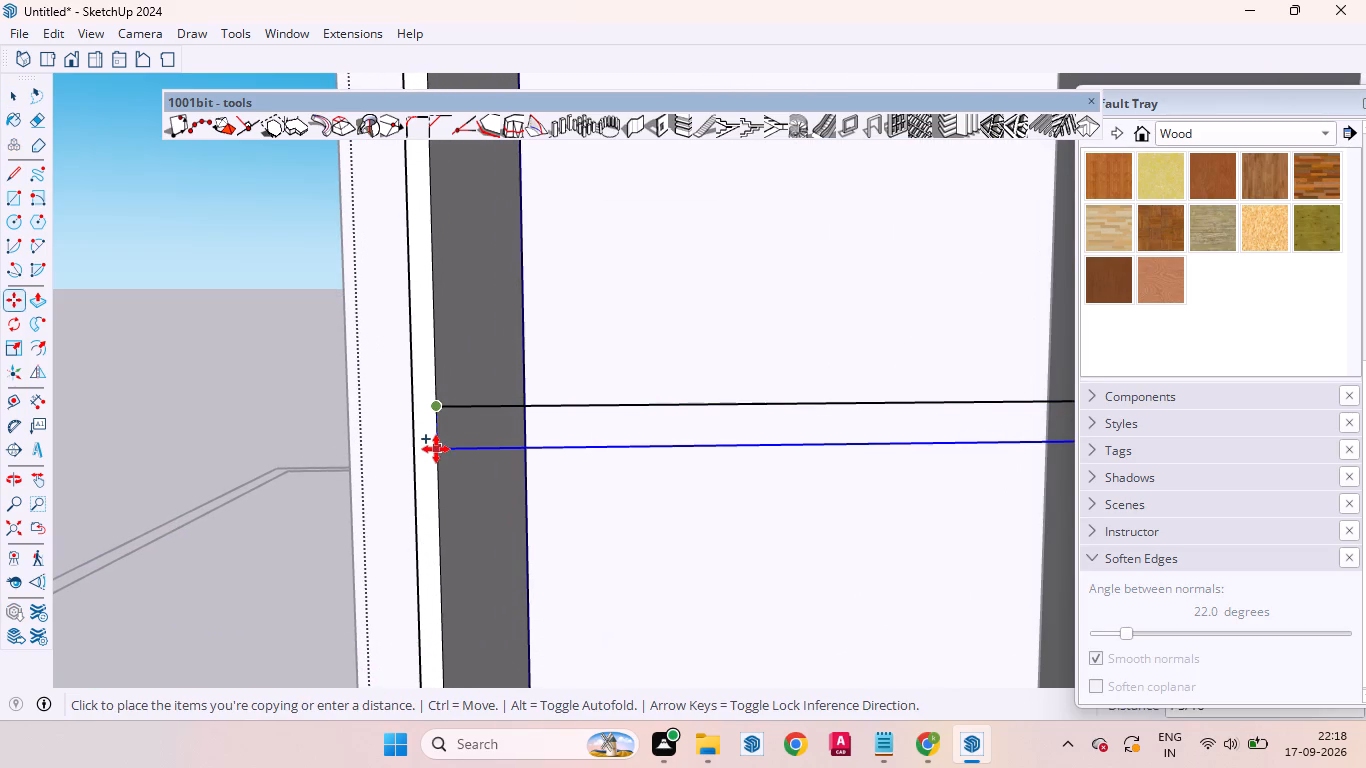
{"action": "type", "text": "18"}
{"action": "type", "text": "mm"}
{"action": "key", "text": "Return"}
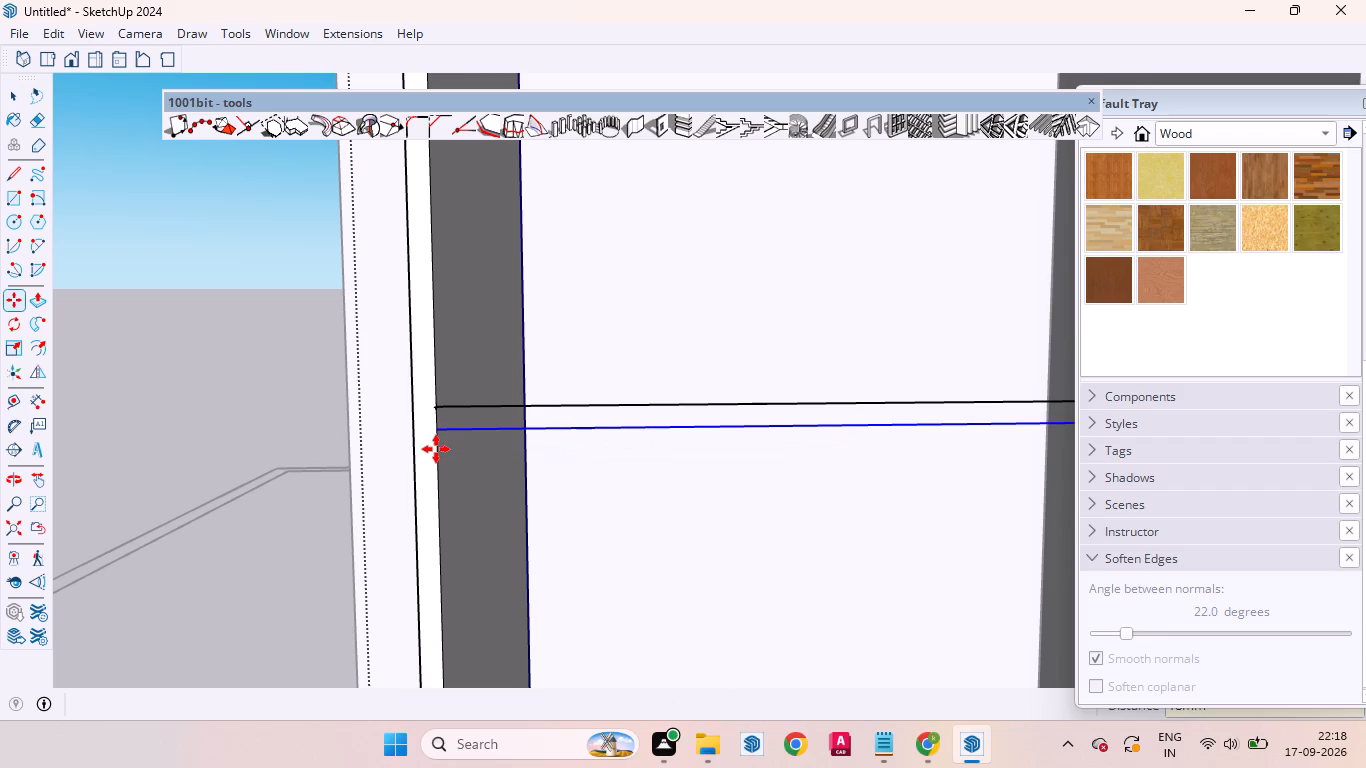
{"action": "key", "text": "space"}
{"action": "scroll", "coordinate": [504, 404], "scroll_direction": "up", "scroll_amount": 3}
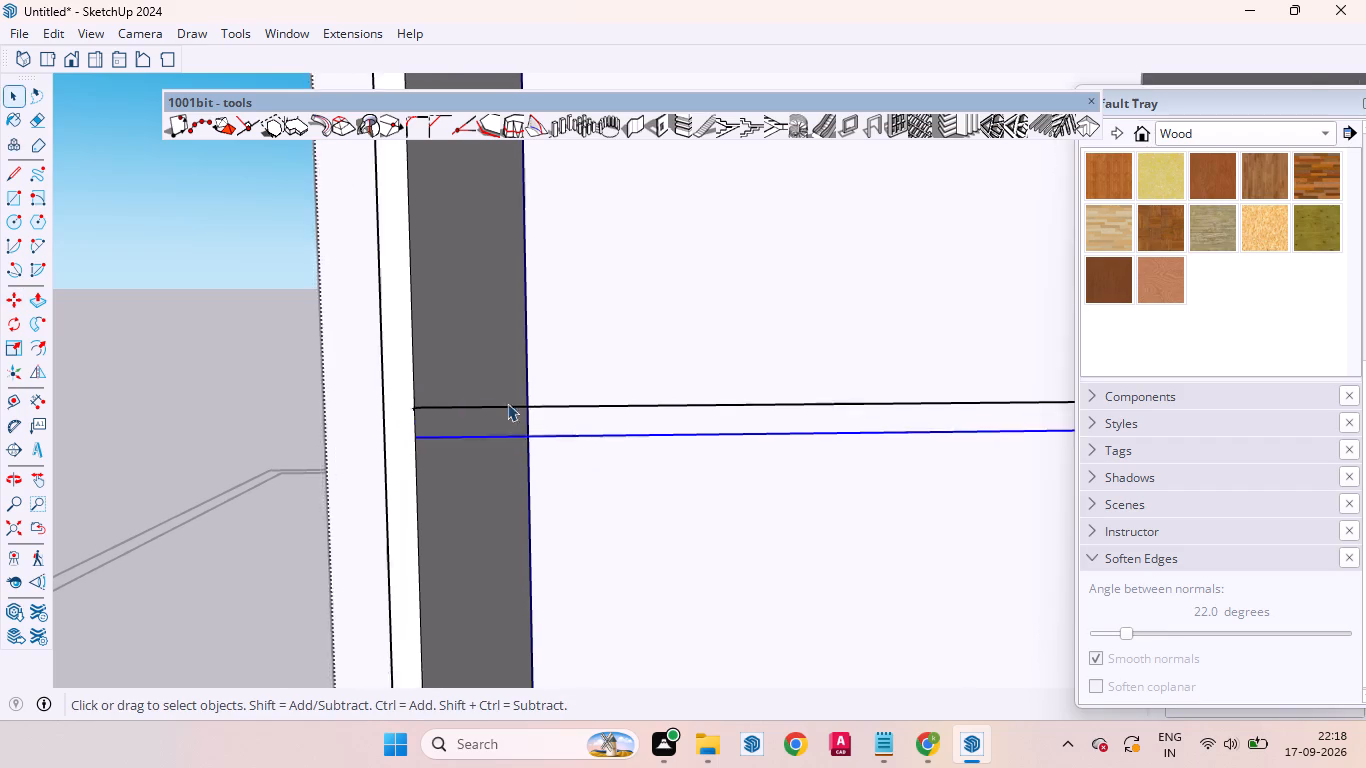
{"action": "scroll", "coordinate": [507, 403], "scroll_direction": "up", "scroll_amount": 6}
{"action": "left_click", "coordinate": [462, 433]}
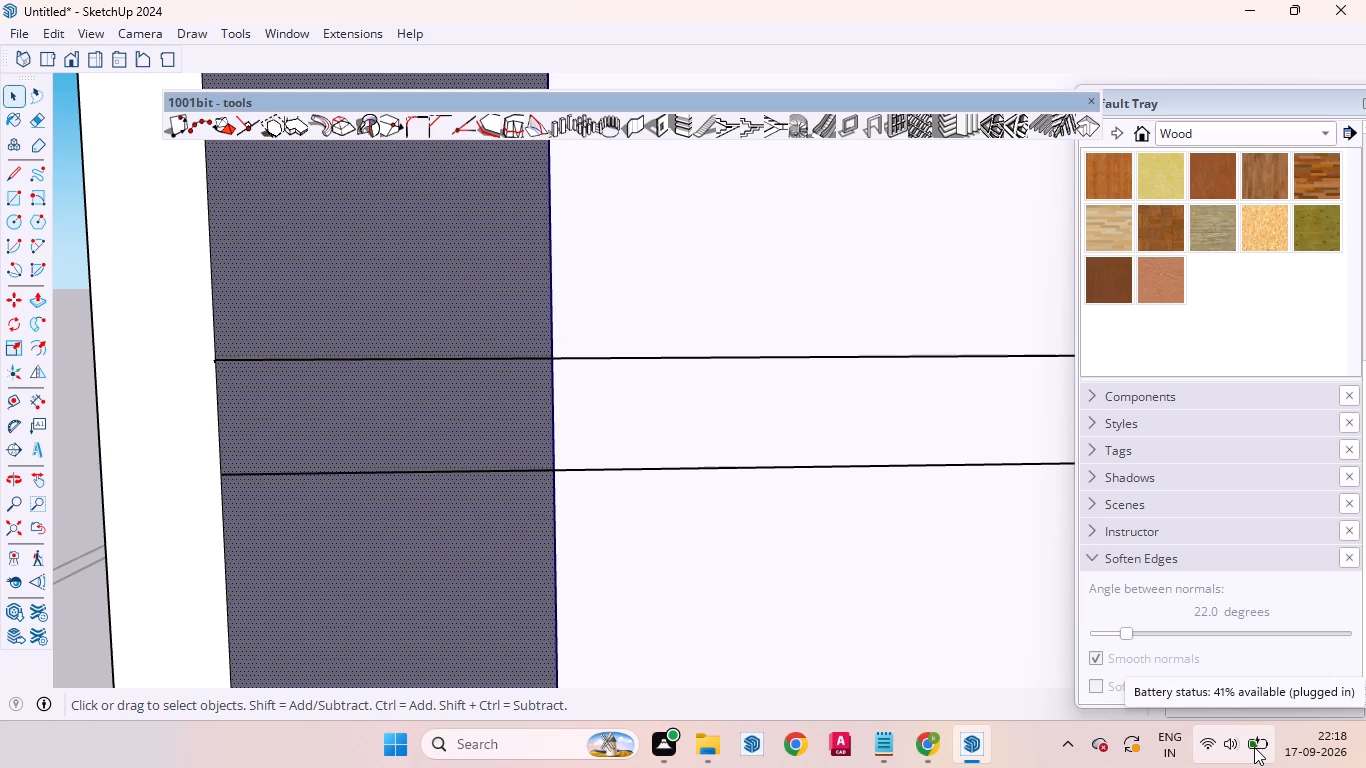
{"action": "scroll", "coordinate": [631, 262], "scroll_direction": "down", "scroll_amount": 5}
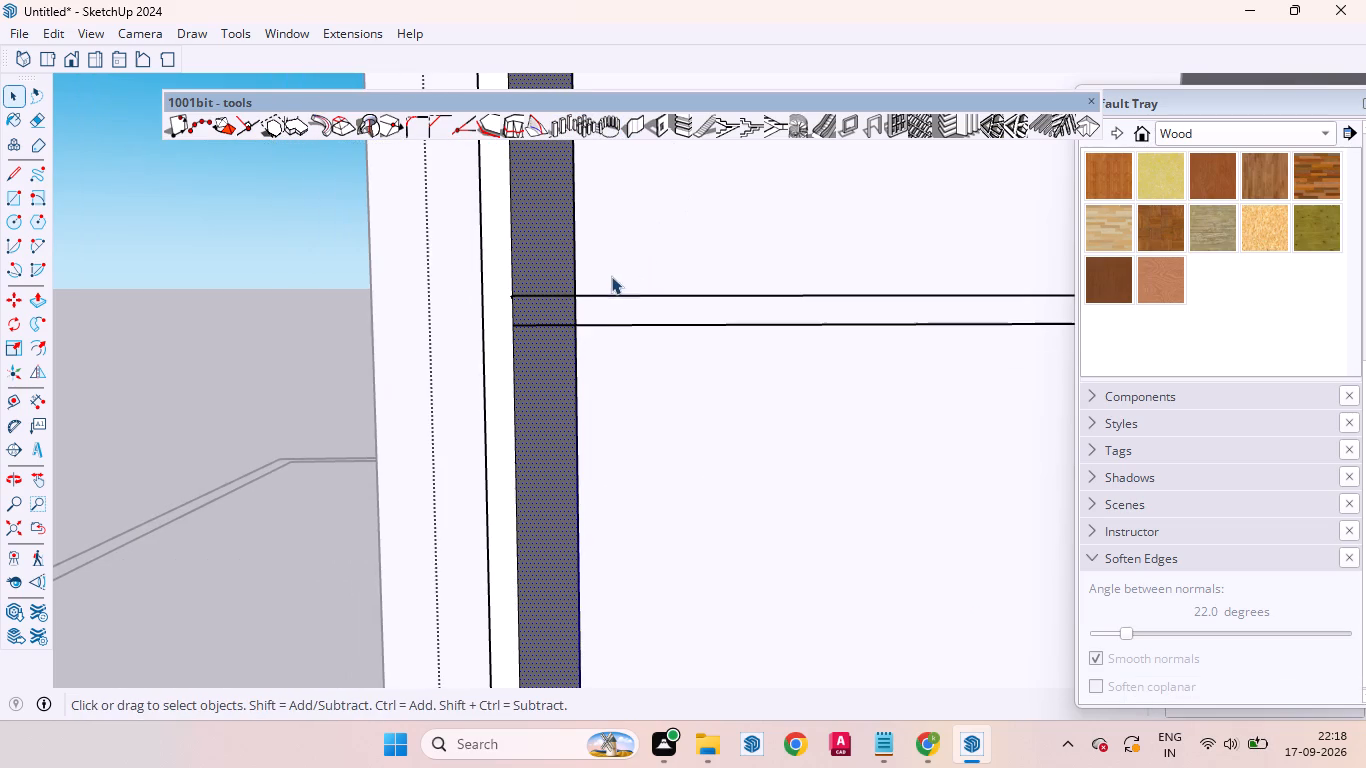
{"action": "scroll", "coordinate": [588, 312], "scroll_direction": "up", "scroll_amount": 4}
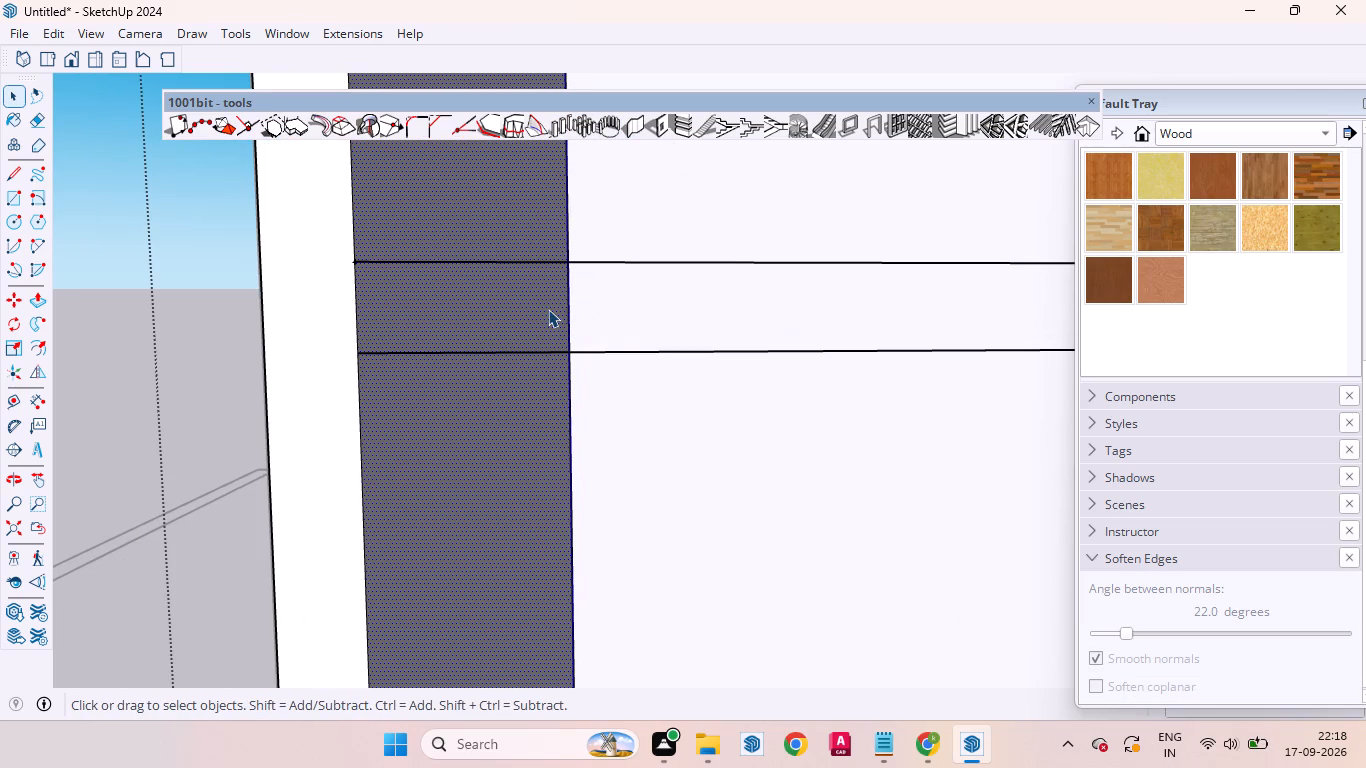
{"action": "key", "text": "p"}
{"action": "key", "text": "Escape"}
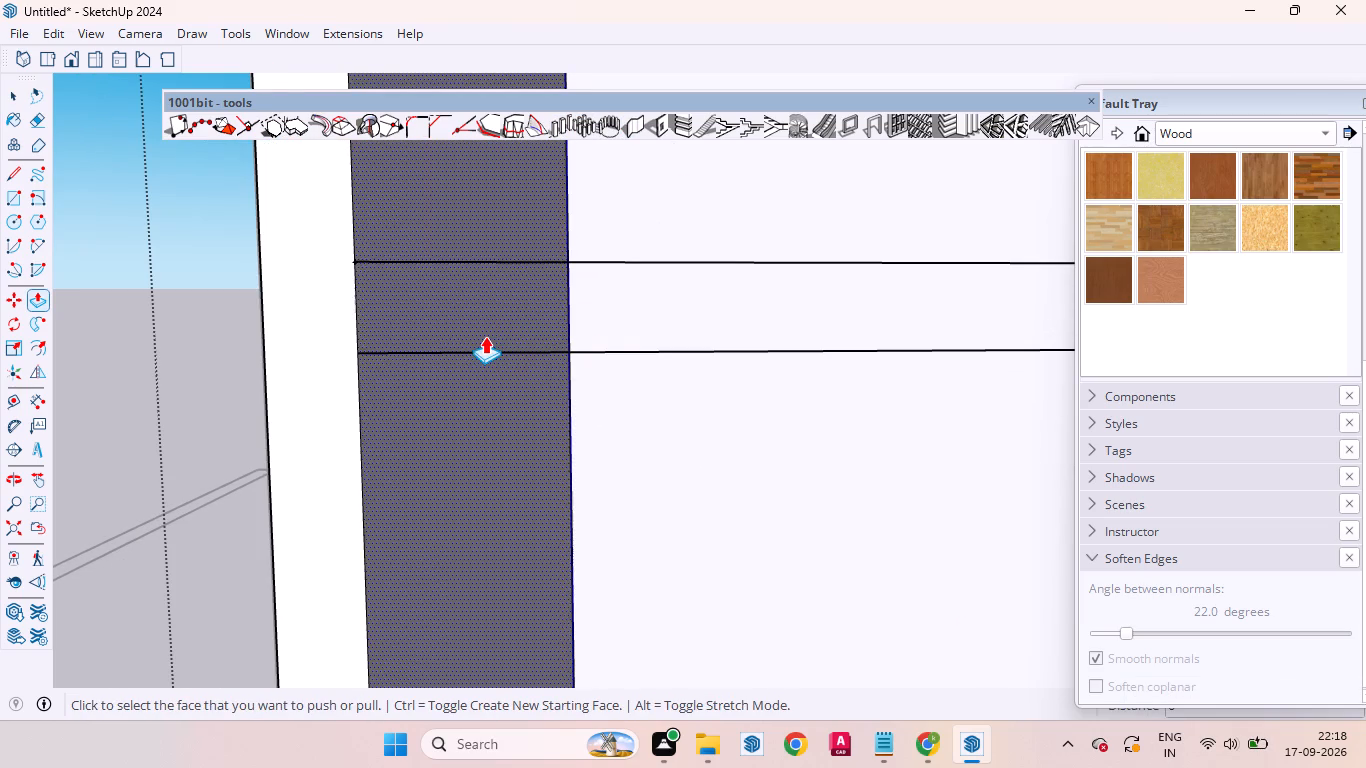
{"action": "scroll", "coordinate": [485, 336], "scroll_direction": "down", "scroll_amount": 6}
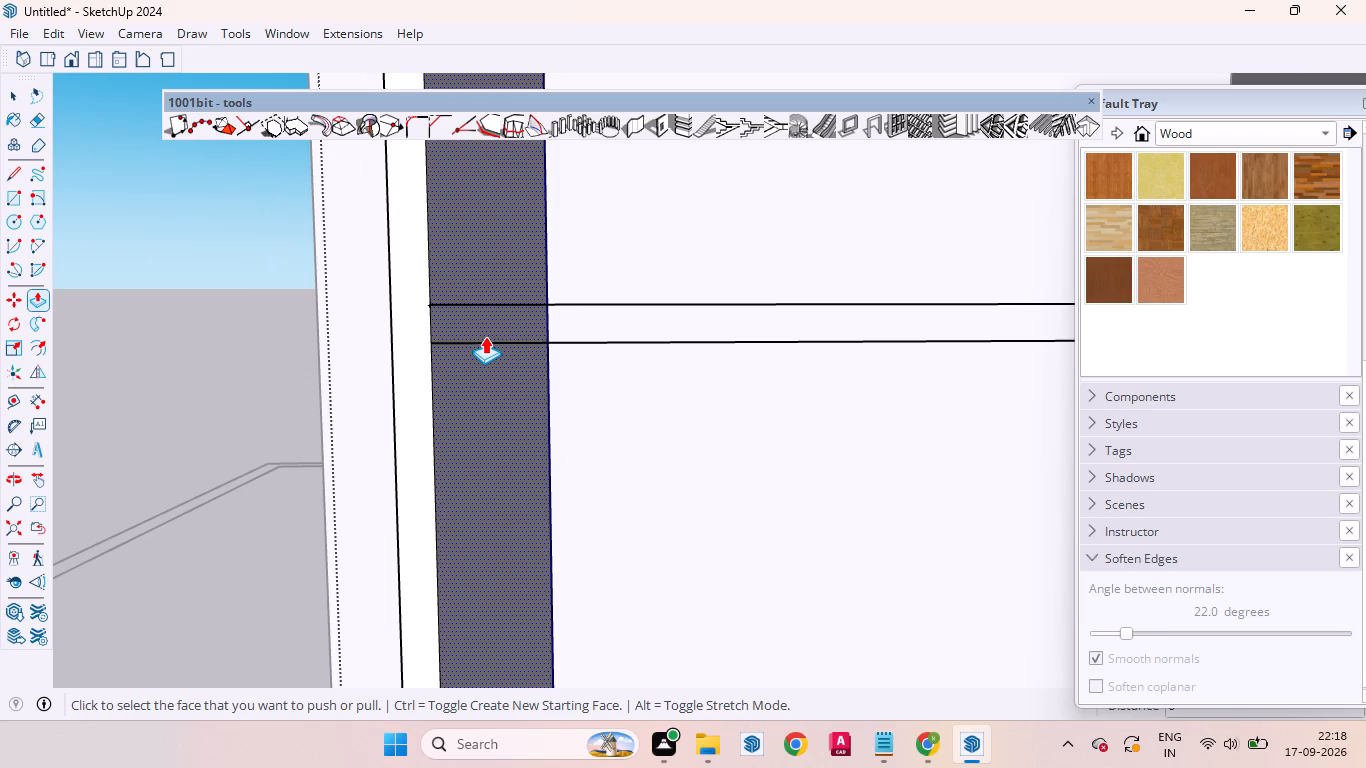
Draw a rectangle face between the lowest line and its copy, spanning from the side panel's front edge to the vertical partition.
{"action": "key", "text": "r"}
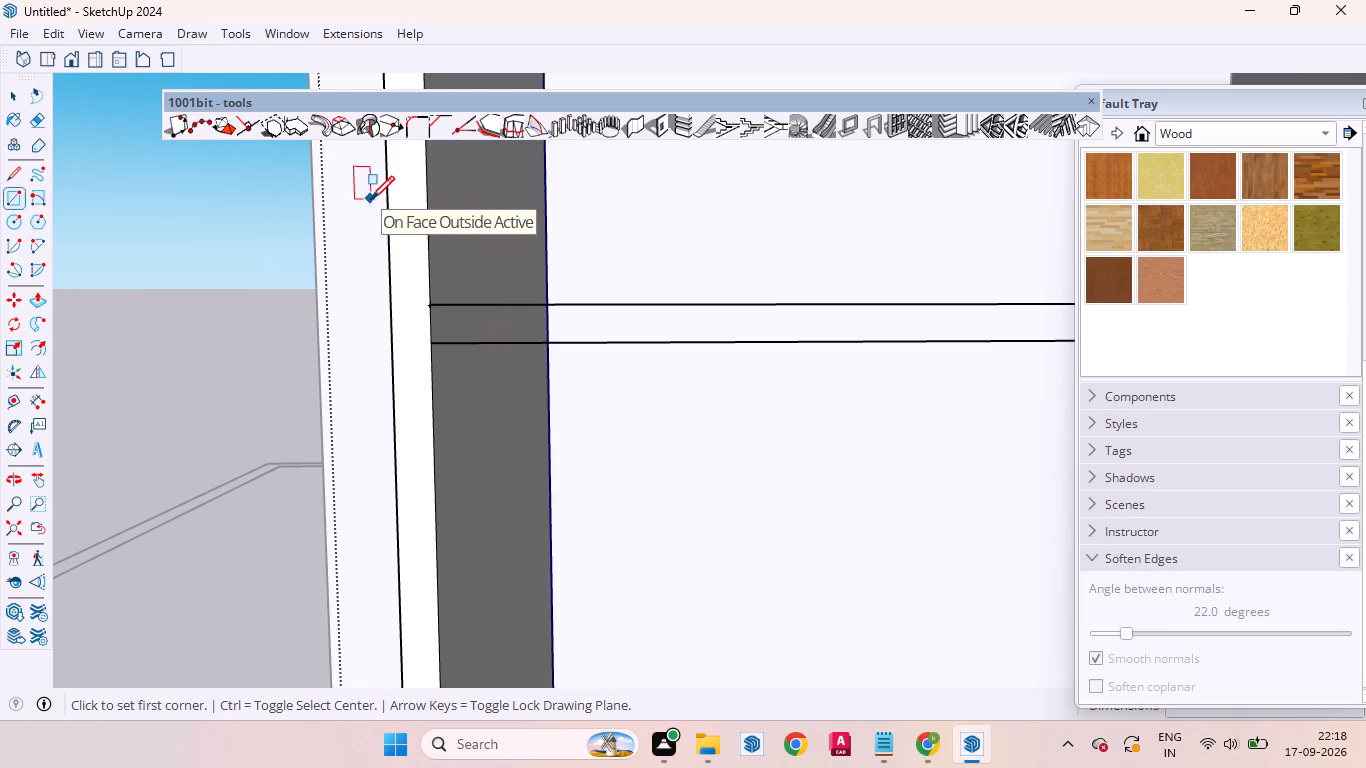
{"action": "scroll", "coordinate": [557, 428], "scroll_direction": "up", "scroll_amount": 3}
{"action": "scroll", "coordinate": [363, 264], "scroll_direction": "up", "scroll_amount": 4}
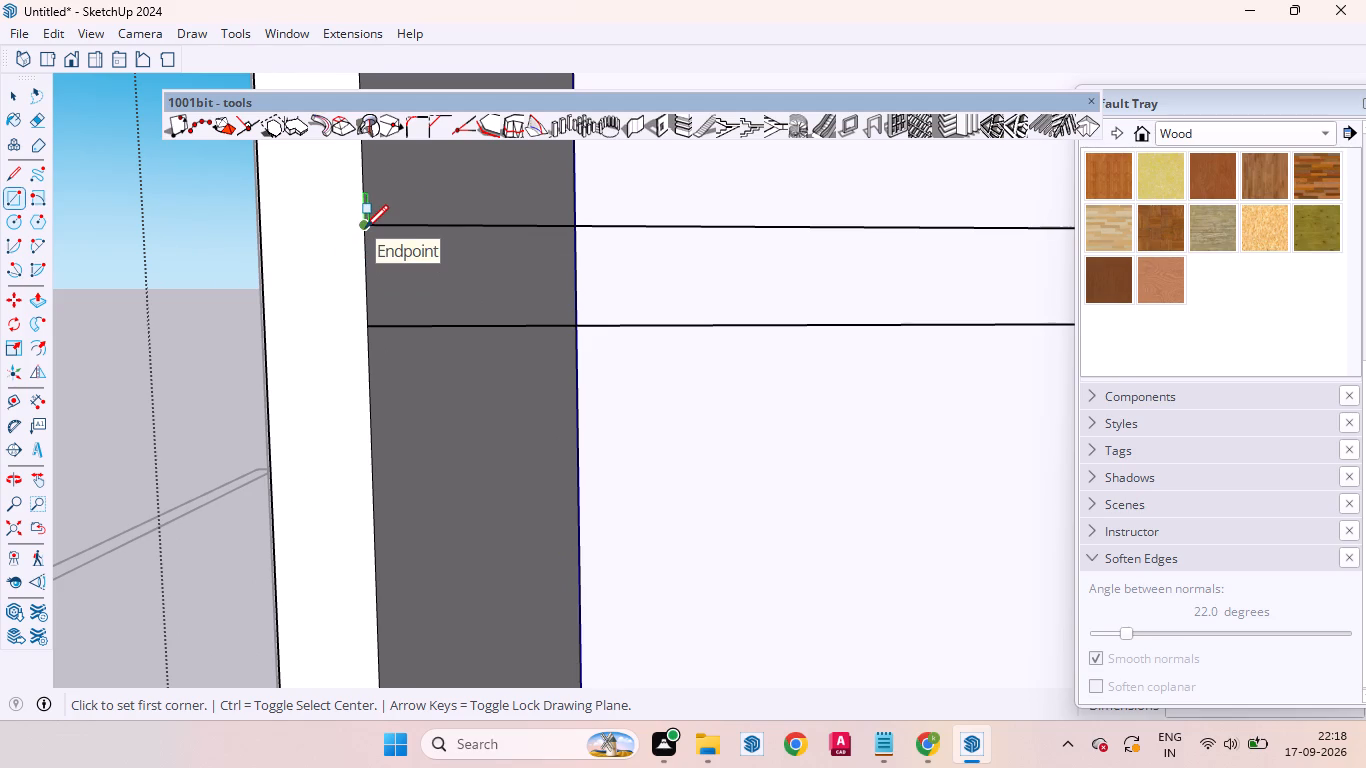
{"action": "left_click", "coordinate": [365, 228]}
{"action": "scroll", "coordinate": [365, 234], "scroll_direction": "down", "scroll_amount": 15}
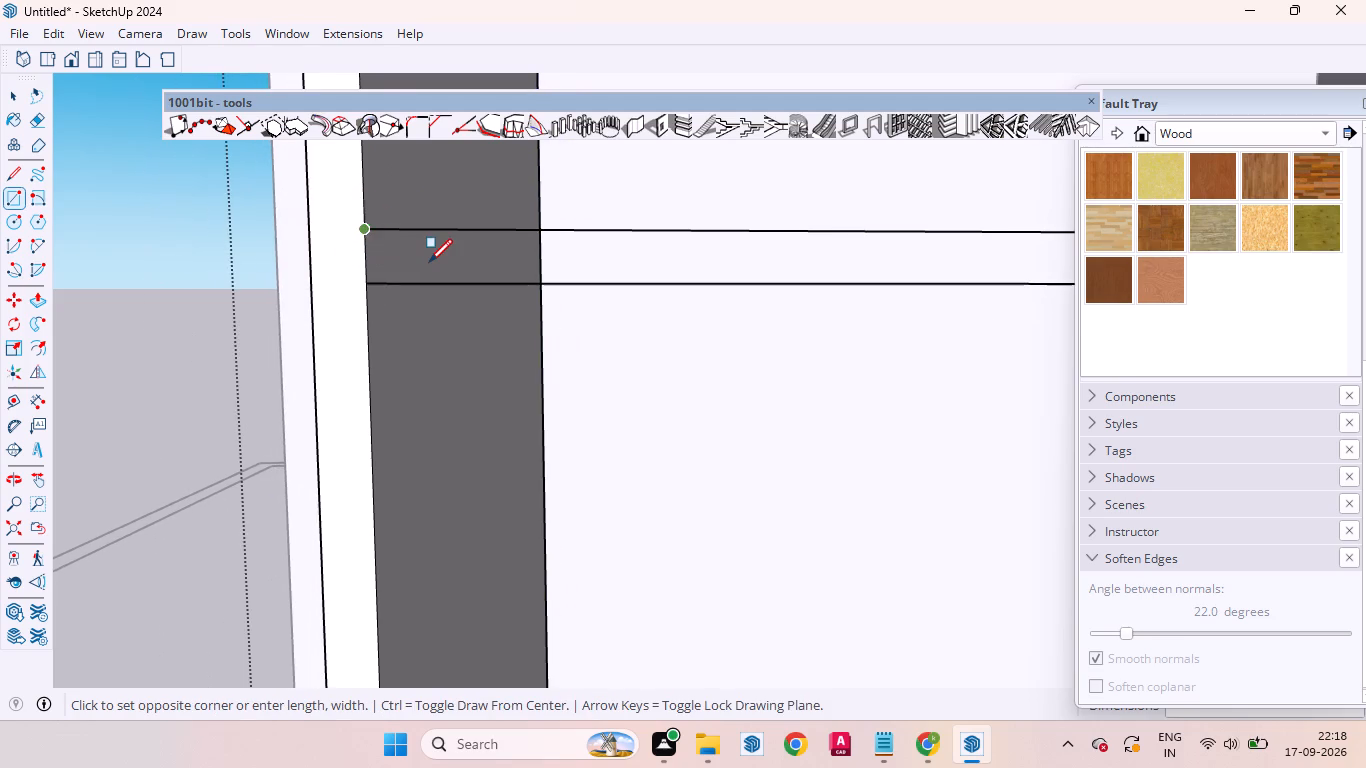
{"action": "scroll", "coordinate": [429, 268], "scroll_direction": "down", "scroll_amount": 11}
{"action": "scroll", "coordinate": [766, 251], "scroll_direction": "up", "scroll_amount": 2}
{"action": "scroll", "coordinate": [609, 222], "scroll_direction": "down", "scroll_amount": 11}
{"action": "scroll", "coordinate": [647, 212], "scroll_direction": "up", "scroll_amount": 6}
{"action": "scroll", "coordinate": [763, 179], "scroll_direction": "up", "scroll_amount": 6}
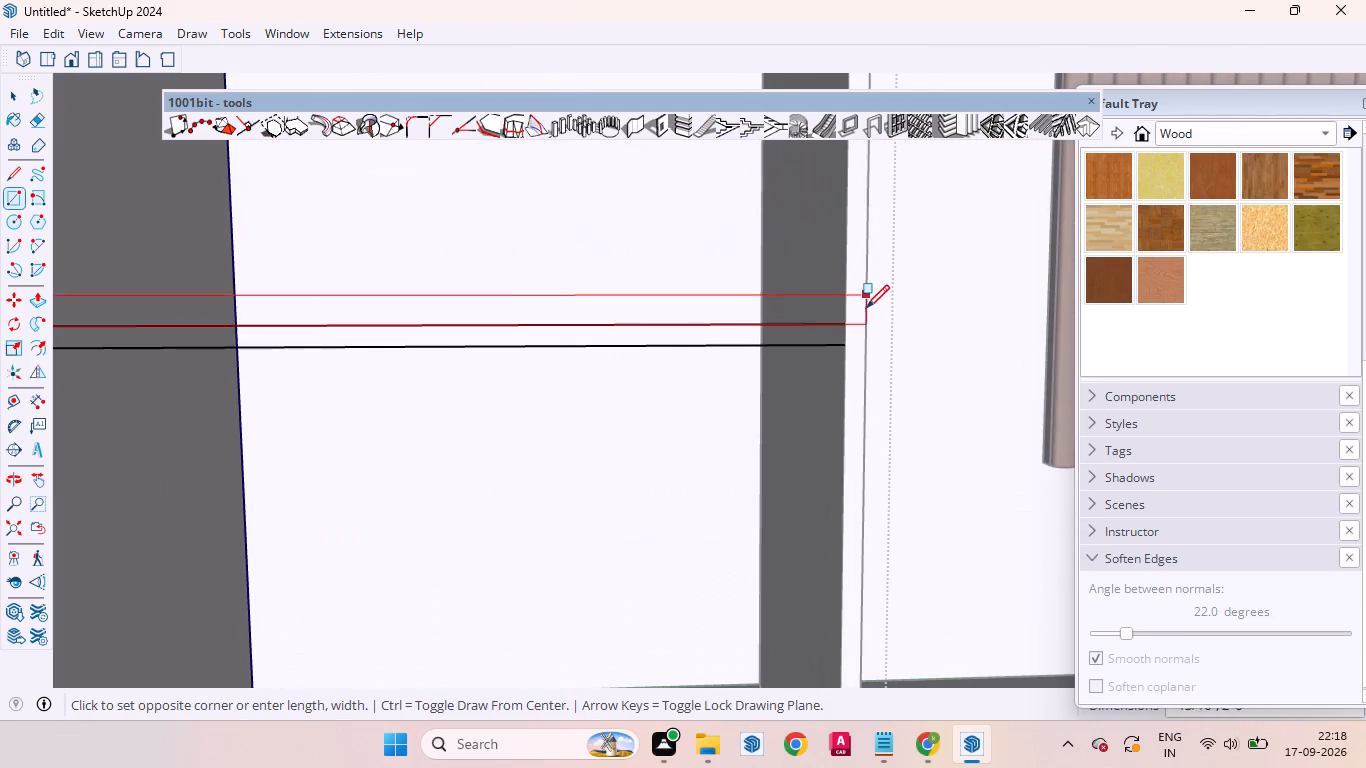
{"action": "scroll", "coordinate": [866, 320], "scroll_direction": "up", "scroll_amount": 15}
{"action": "scroll", "coordinate": [834, 350], "scroll_direction": "down", "scroll_amount": 1}
{"action": "scroll", "coordinate": [834, 350], "scroll_direction": "up", "scroll_amount": 4}
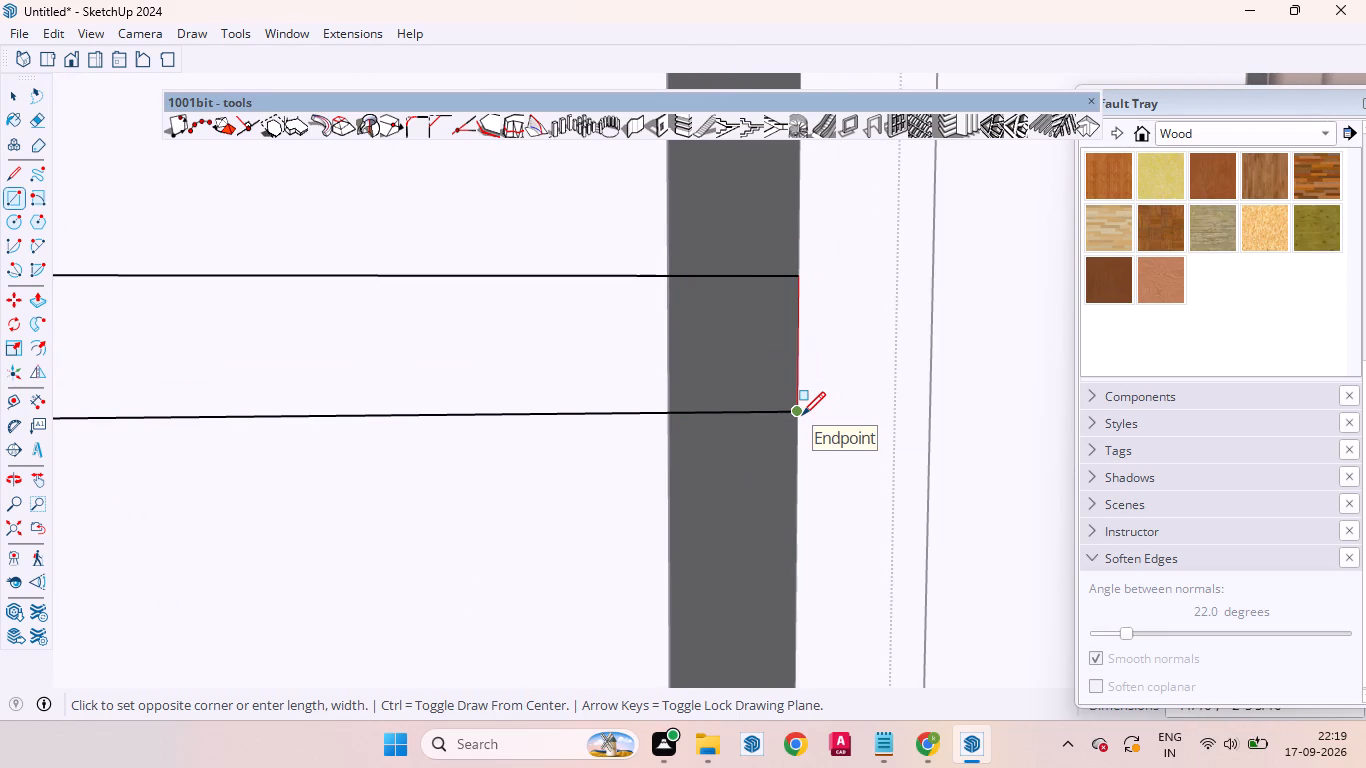
{"action": "left_click", "coordinate": [797, 413]}
{"action": "scroll", "coordinate": [793, 371], "scroll_direction": "down", "scroll_amount": 12}
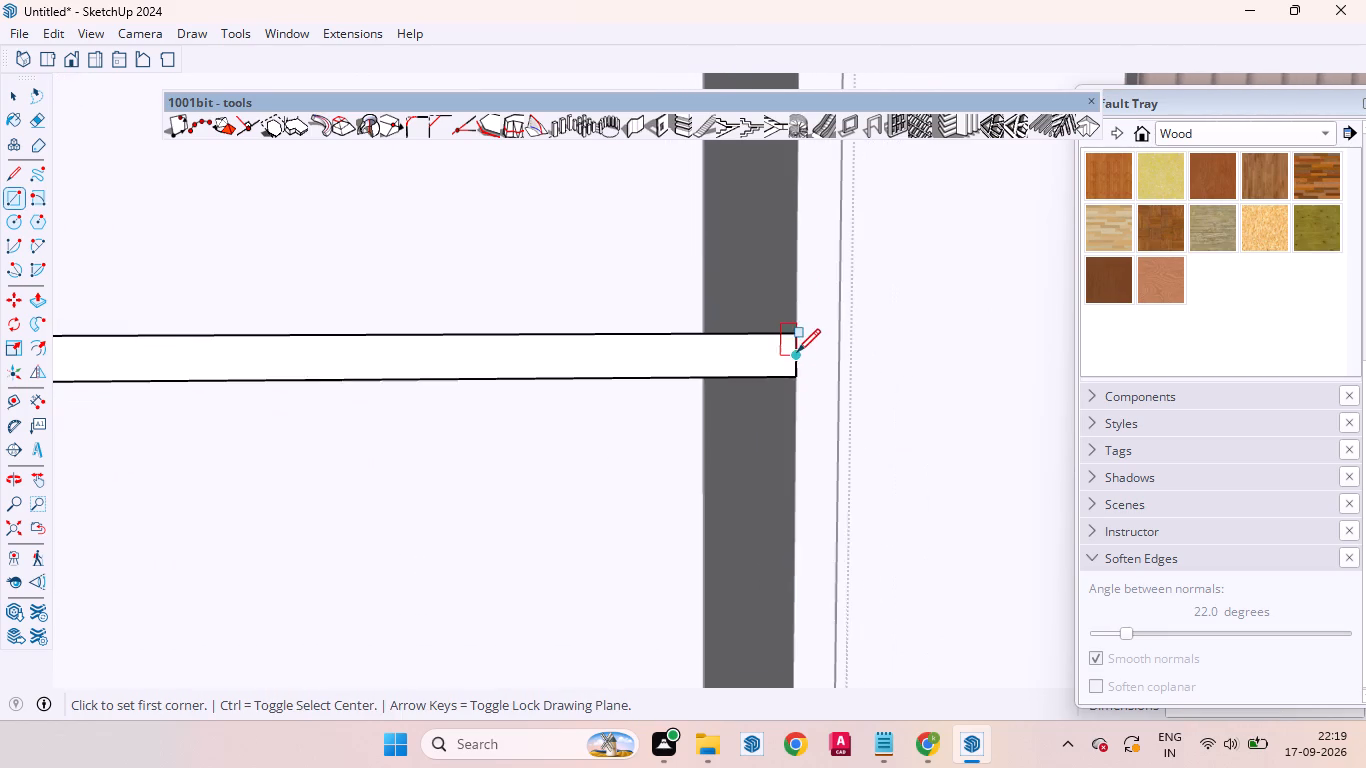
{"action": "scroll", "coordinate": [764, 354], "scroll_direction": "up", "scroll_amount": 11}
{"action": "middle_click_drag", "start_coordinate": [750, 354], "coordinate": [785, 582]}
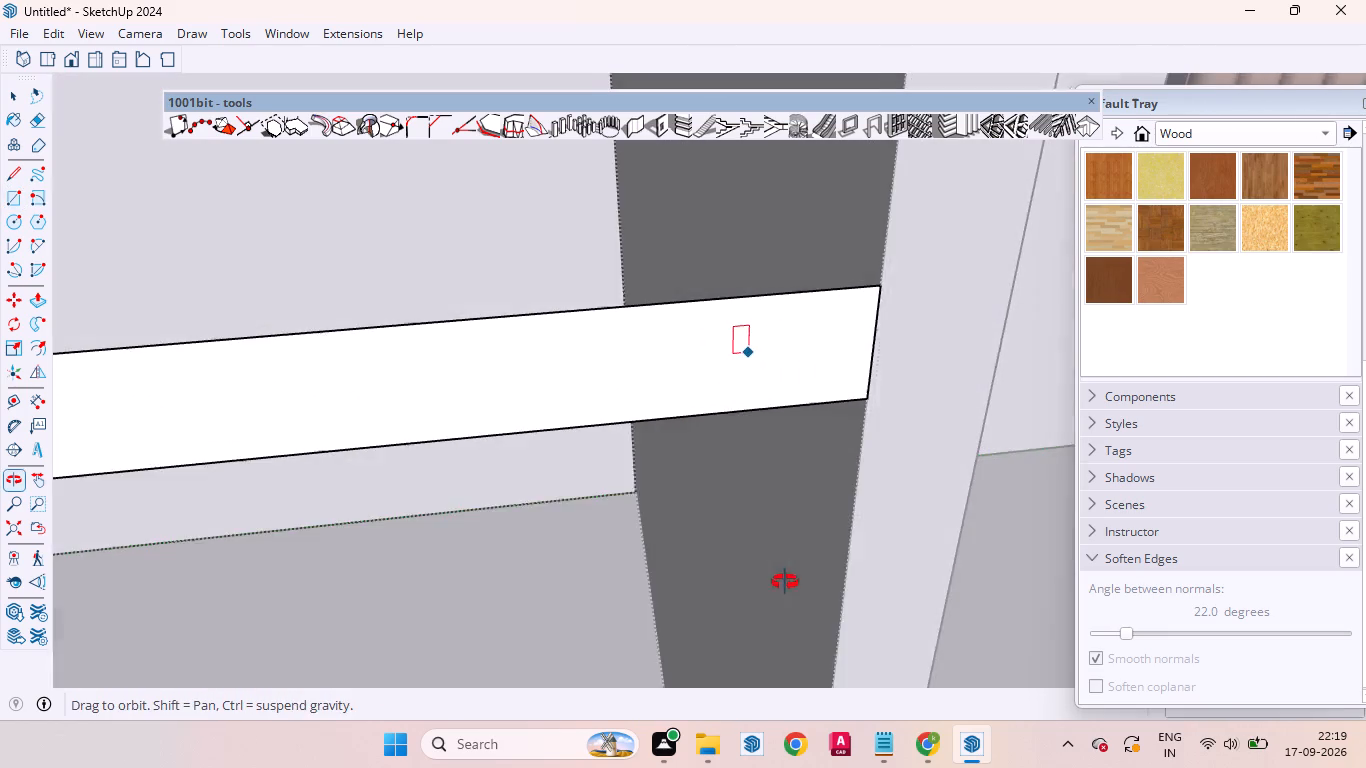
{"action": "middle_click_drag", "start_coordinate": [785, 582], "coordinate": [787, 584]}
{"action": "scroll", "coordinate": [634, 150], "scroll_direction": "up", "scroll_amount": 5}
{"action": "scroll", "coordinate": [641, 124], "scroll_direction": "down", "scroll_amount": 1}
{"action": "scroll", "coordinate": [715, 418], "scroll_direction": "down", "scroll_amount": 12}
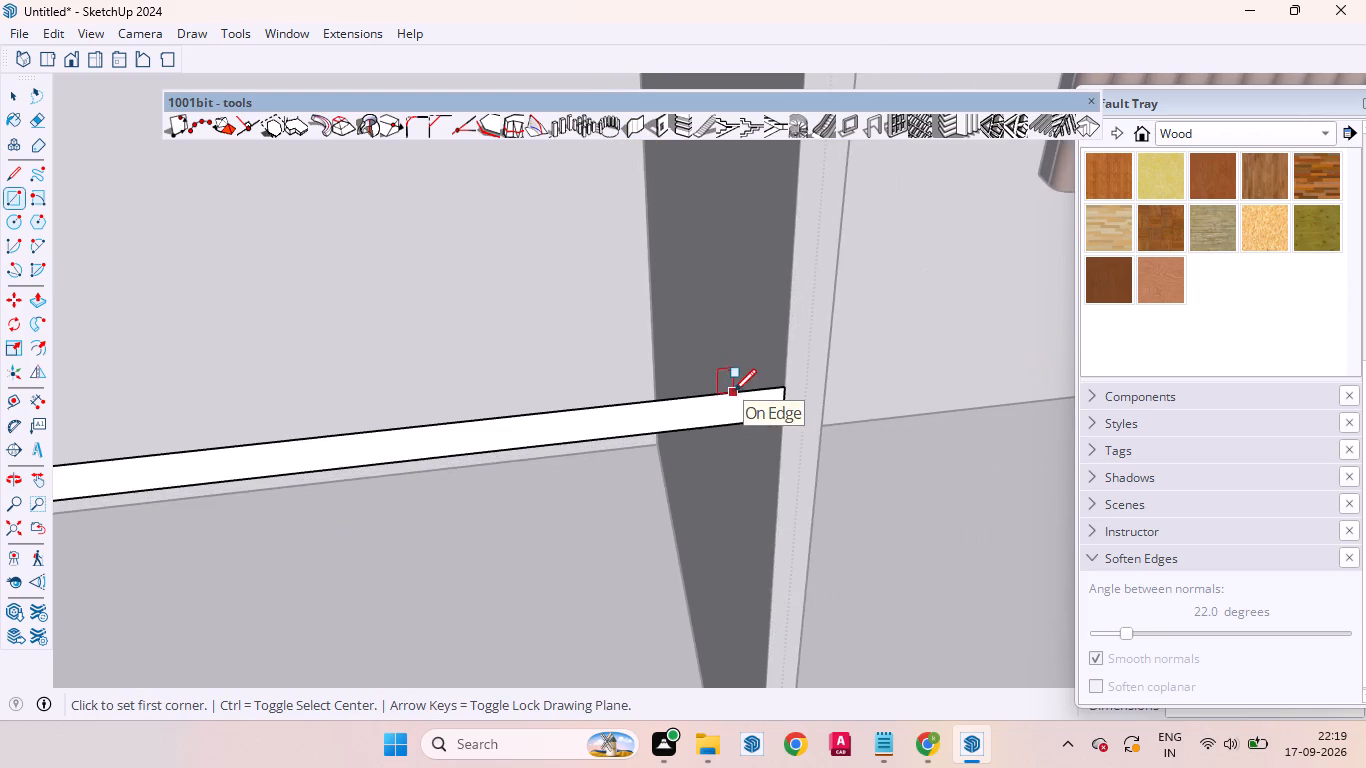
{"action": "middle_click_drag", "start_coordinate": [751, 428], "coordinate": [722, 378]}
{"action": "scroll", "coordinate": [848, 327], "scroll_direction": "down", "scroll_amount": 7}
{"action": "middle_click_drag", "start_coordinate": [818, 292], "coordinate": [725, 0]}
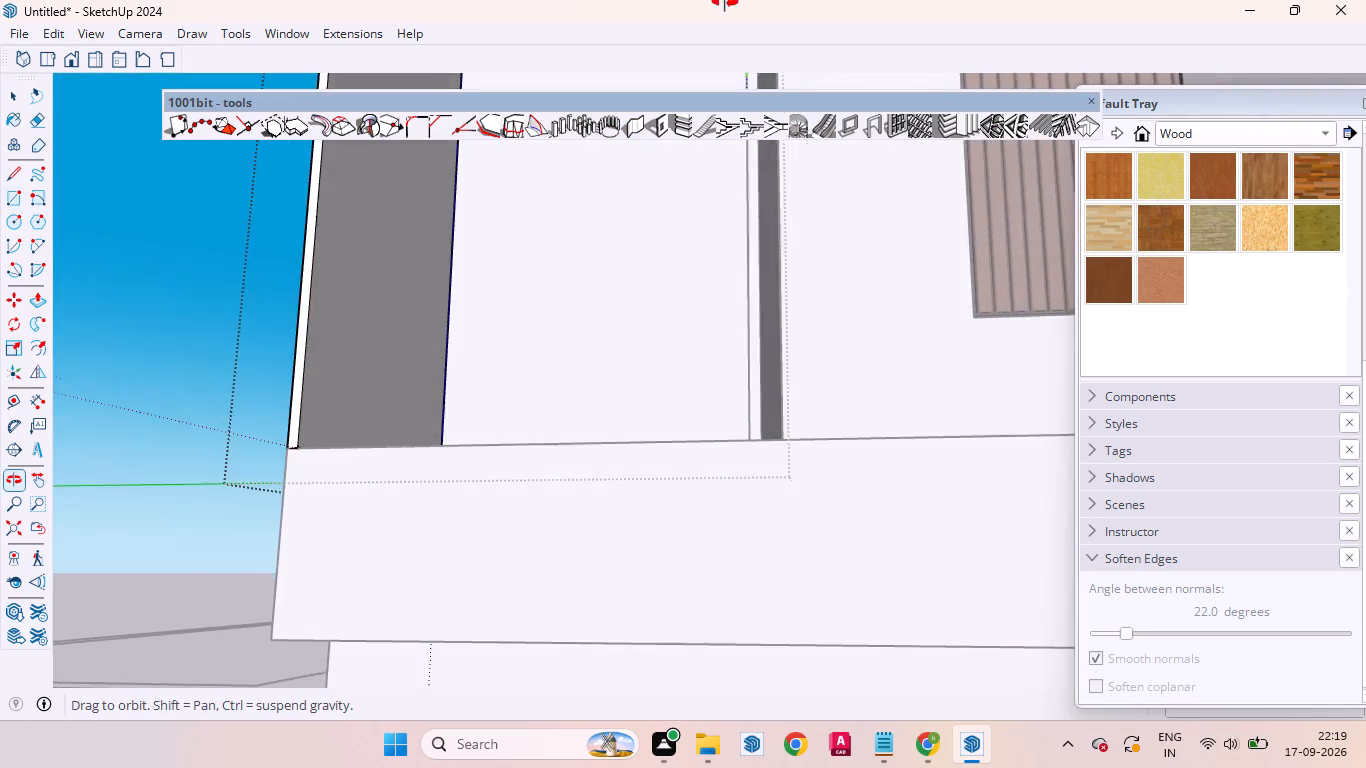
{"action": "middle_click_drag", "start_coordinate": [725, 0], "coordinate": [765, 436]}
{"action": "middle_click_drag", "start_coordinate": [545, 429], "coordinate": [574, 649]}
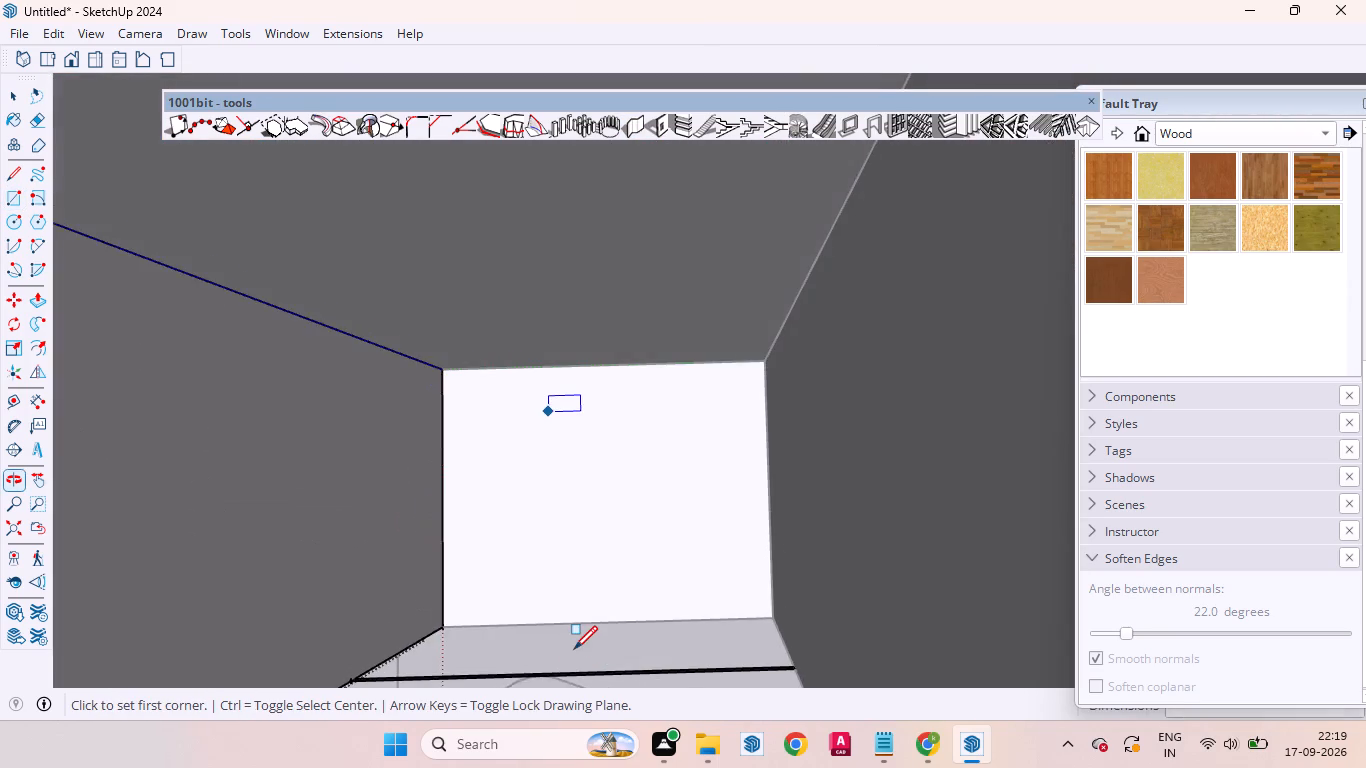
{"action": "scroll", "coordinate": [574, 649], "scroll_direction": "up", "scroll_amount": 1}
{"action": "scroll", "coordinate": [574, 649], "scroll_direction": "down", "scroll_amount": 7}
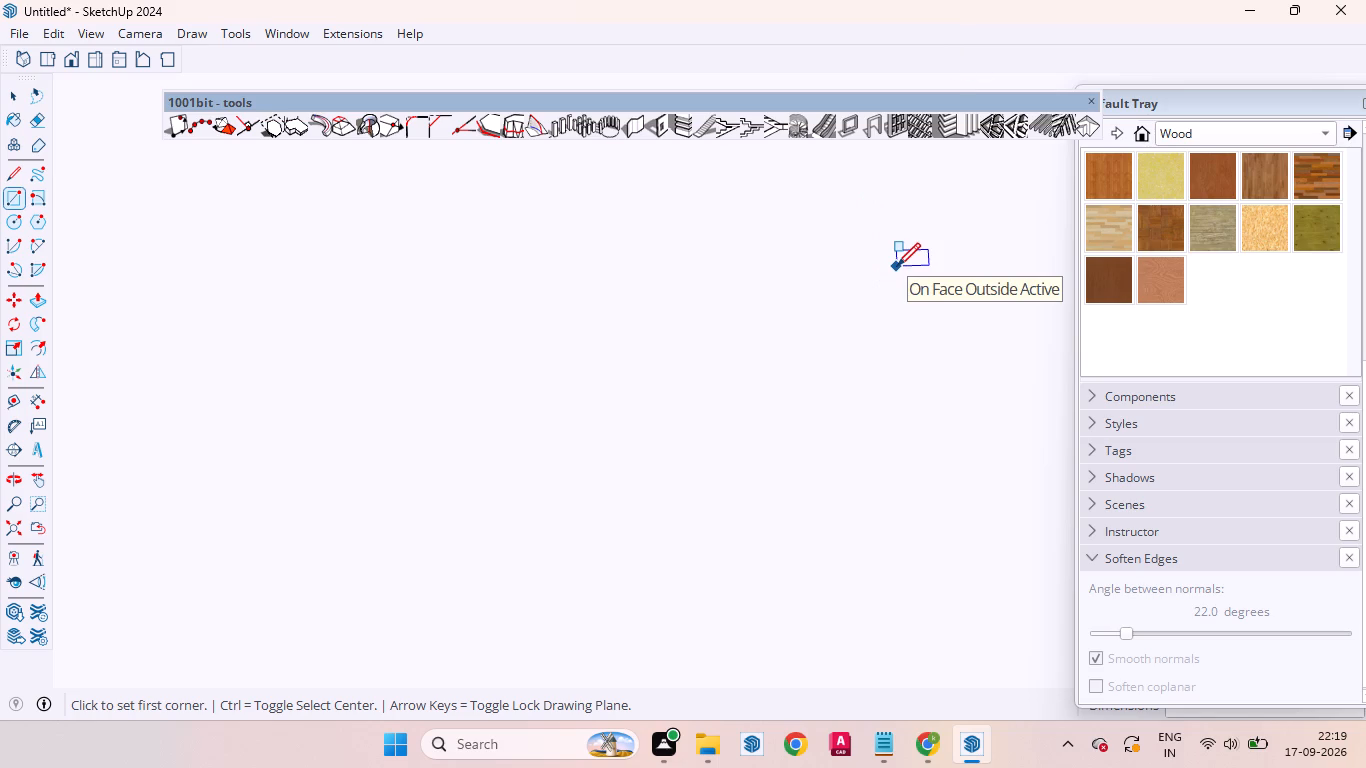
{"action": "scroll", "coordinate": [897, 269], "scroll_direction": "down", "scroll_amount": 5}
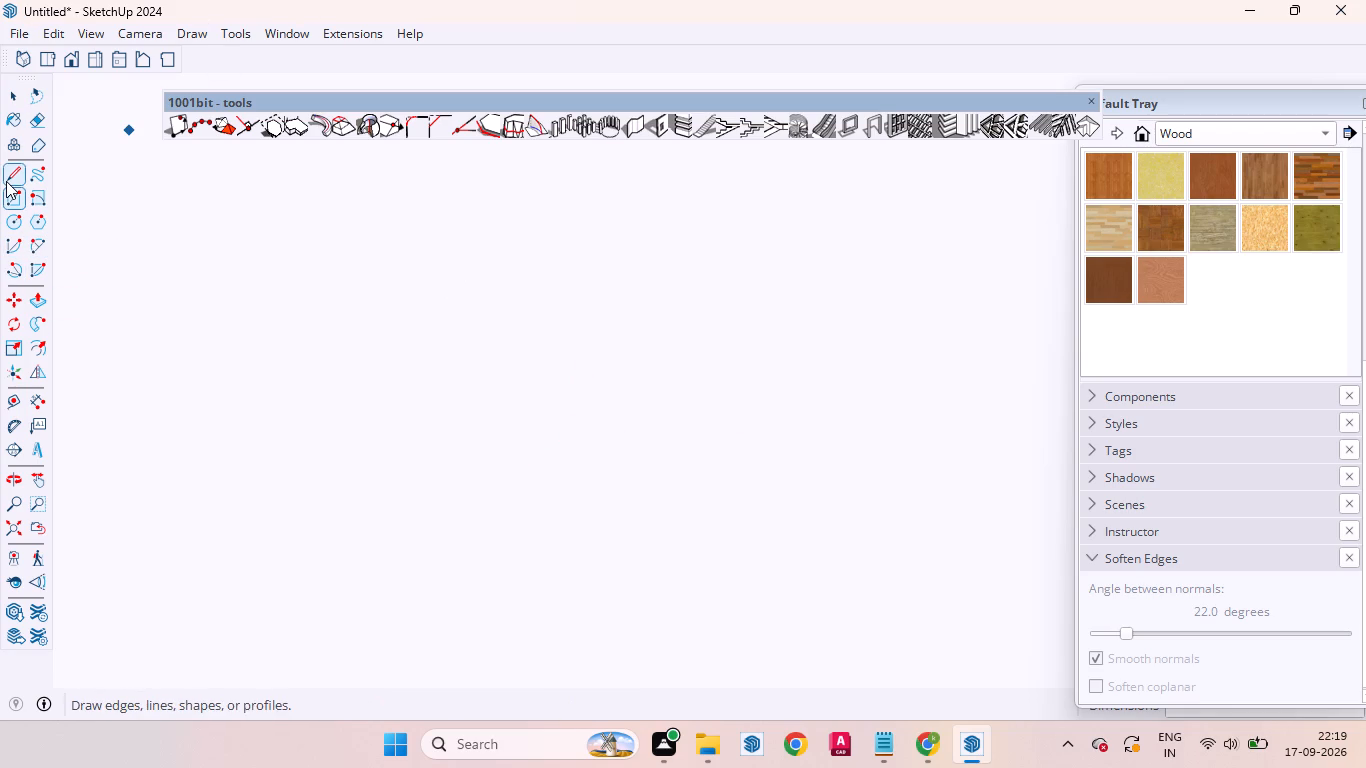
Push/Pull the 18 mm strip face in the side bay back to the bay's rear wall, forming the lowest shelf.
{"action": "left_click", "coordinate": [28, 535]}
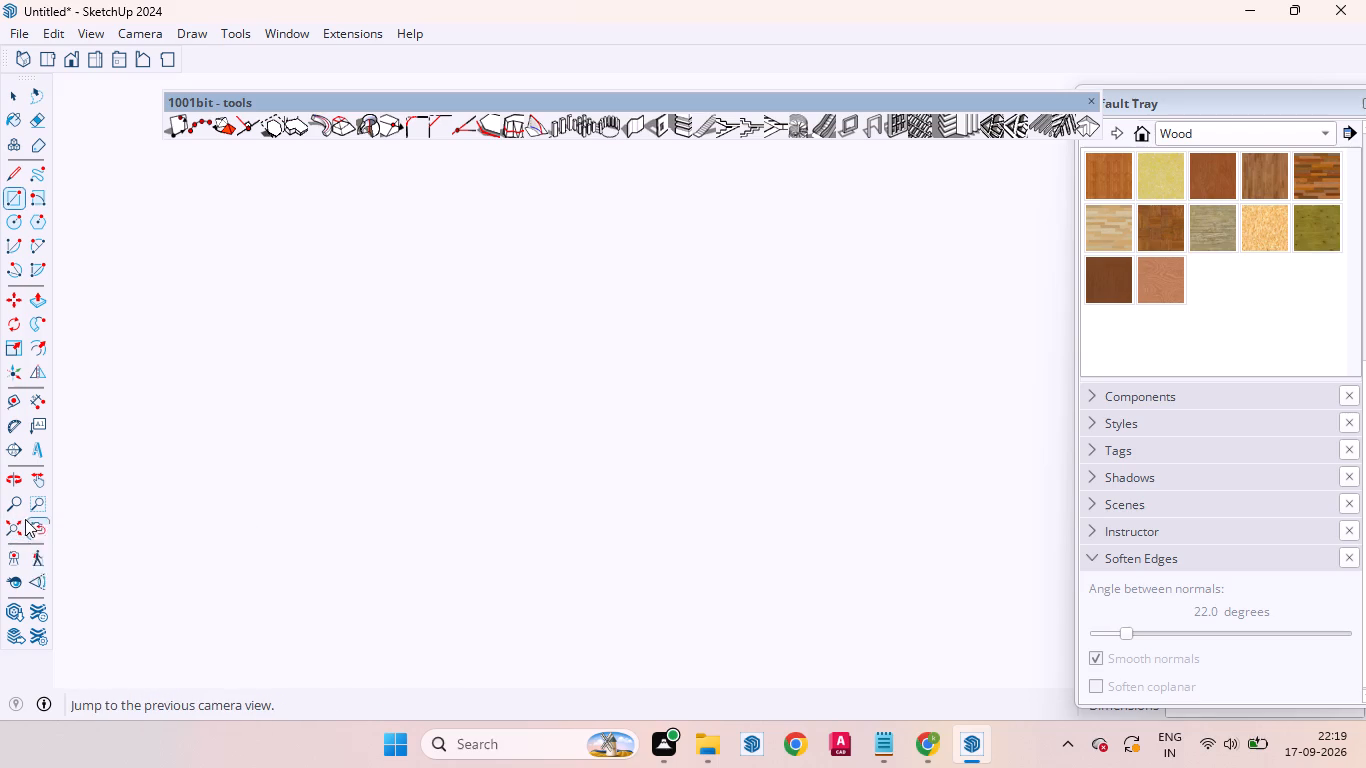
{"action": "left_click", "coordinate": [13, 521]}
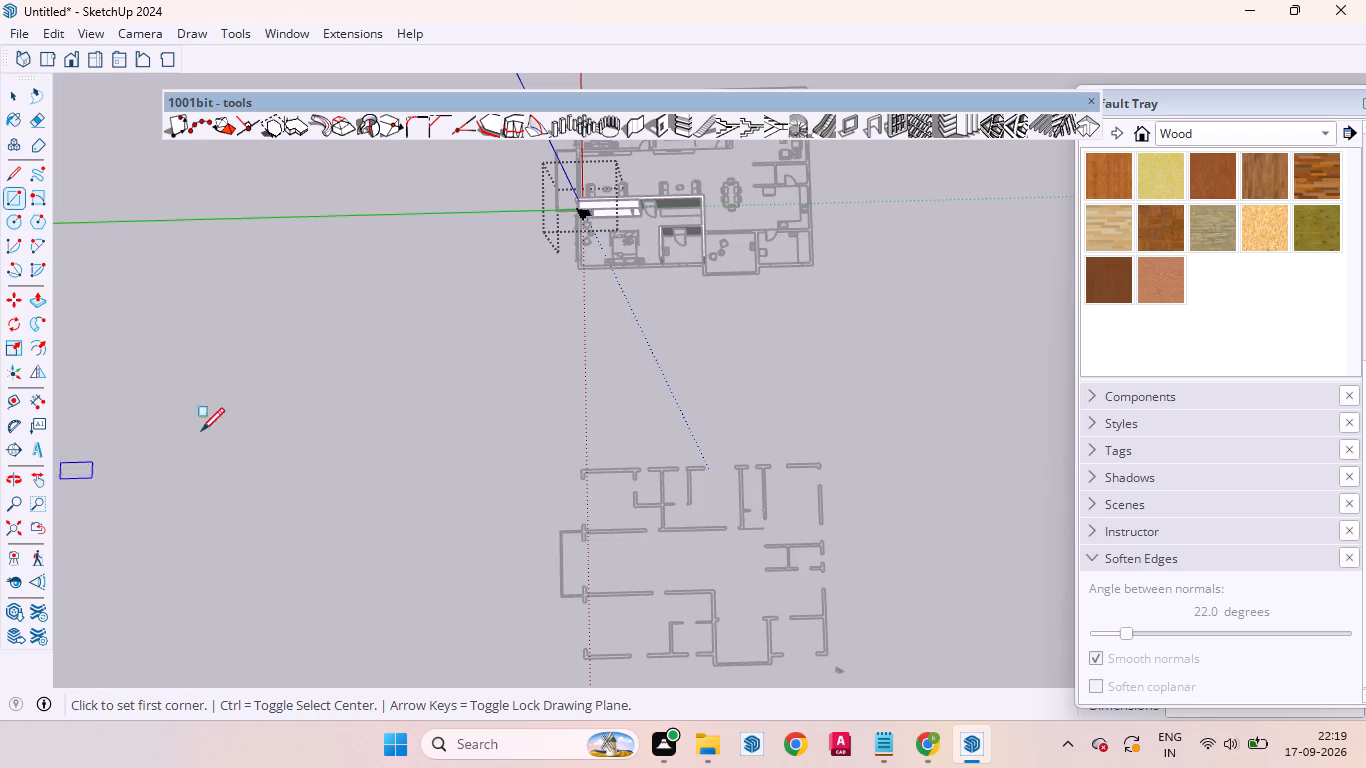
{"action": "key", "text": "space"}
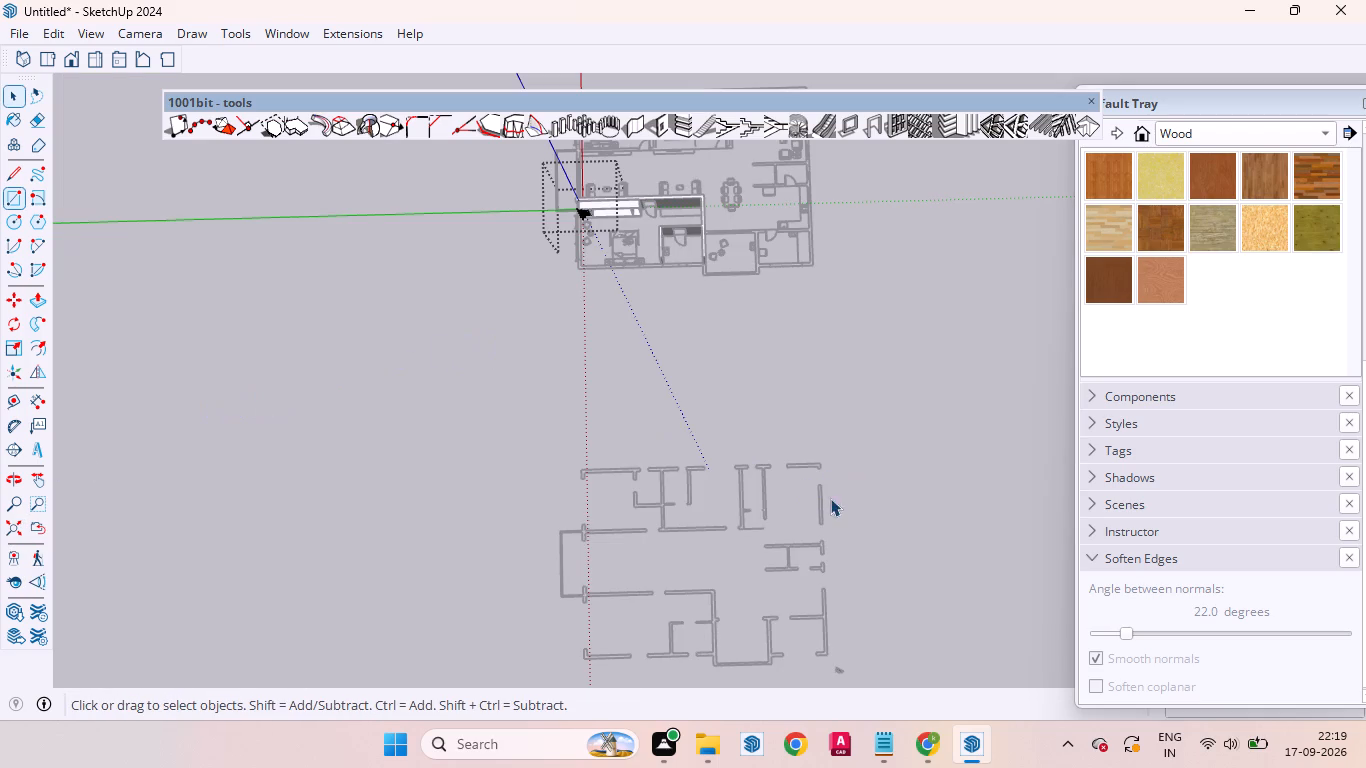
{"action": "key", "text": "Escape"}
{"action": "scroll", "coordinate": [631, 199], "scroll_direction": "up", "scroll_amount": 3}
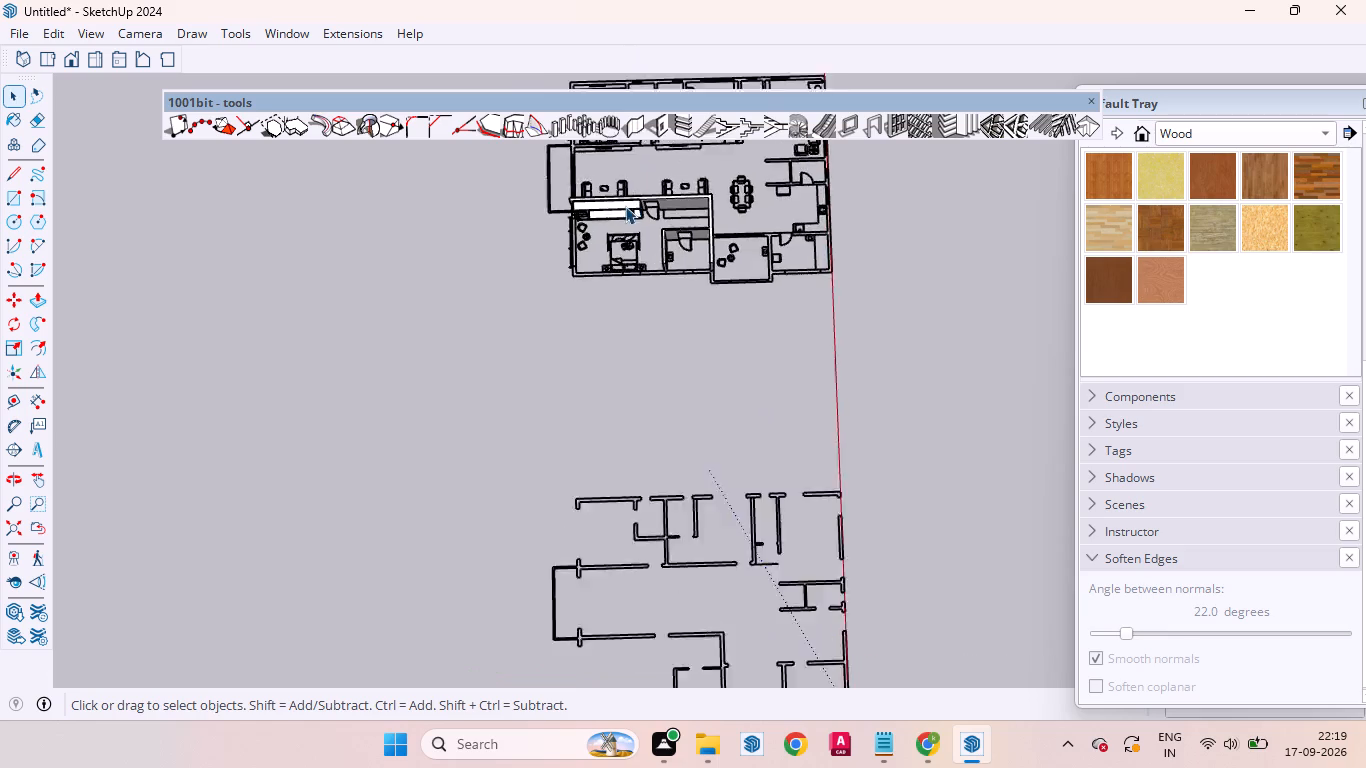
{"action": "scroll", "coordinate": [625, 206], "scroll_direction": "up", "scroll_amount": 3}
{"action": "middle_click_drag", "start_coordinate": [639, 310], "coordinate": [635, 209]}
{"action": "scroll", "coordinate": [591, 381], "scroll_direction": "down", "scroll_amount": 6}
{"action": "scroll", "coordinate": [593, 265], "scroll_direction": "up", "scroll_amount": 6}
{"action": "scroll", "coordinate": [593, 265], "scroll_direction": "down", "scroll_amount": 1}
{"action": "scroll", "coordinate": [593, 265], "scroll_direction": "up", "scroll_amount": 2}
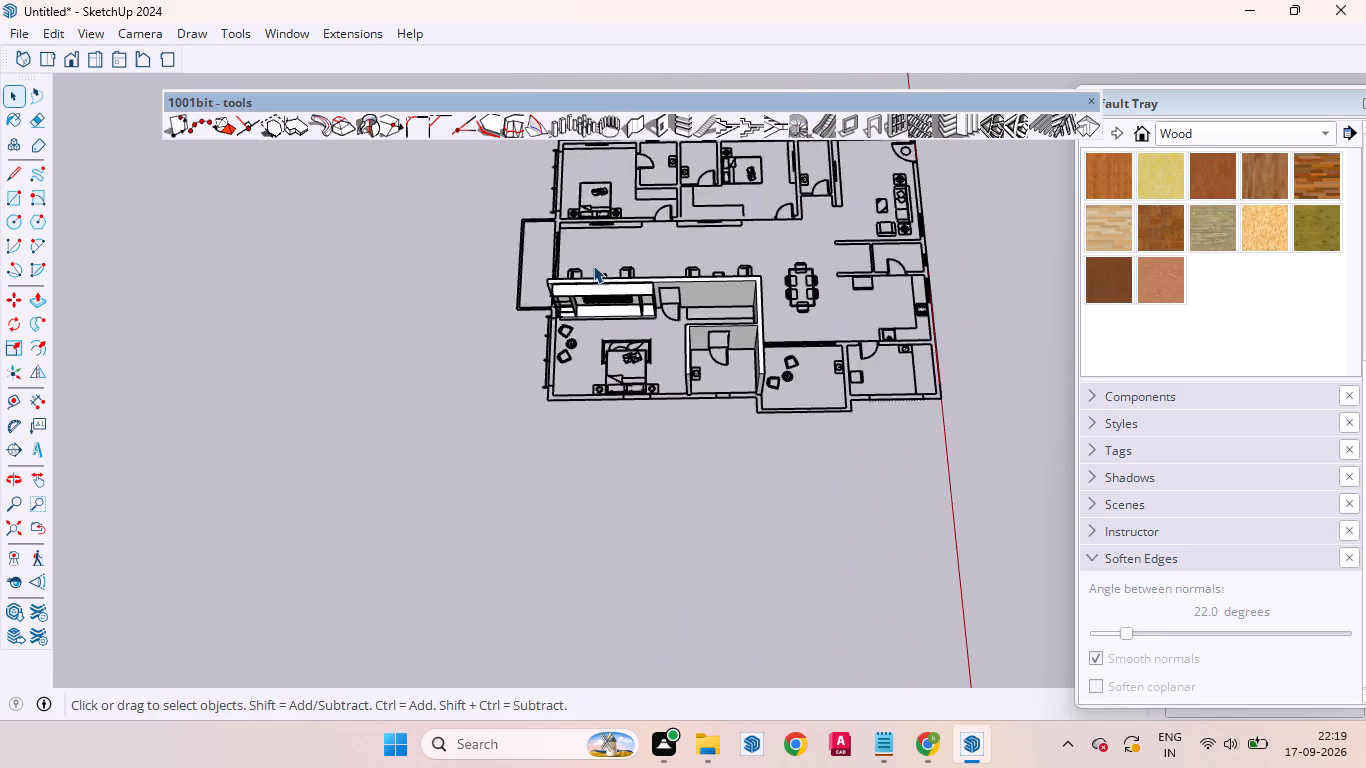
{"action": "scroll", "coordinate": [593, 265], "scroll_direction": "up", "scroll_amount": 12}
{"action": "middle_click_drag", "start_coordinate": [680, 460], "coordinate": [734, 236]}
{"action": "scroll", "coordinate": [647, 308], "scroll_direction": "up", "scroll_amount": 4}
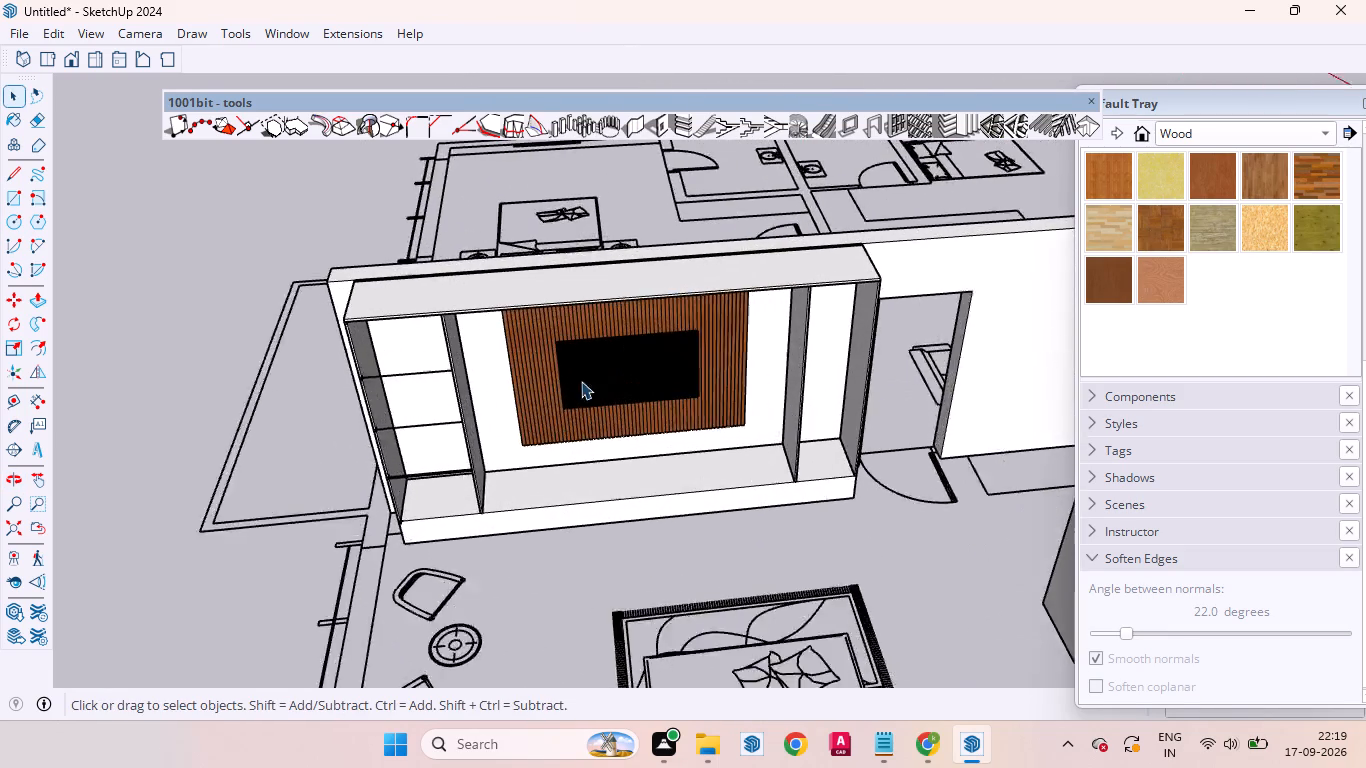
{"action": "scroll", "coordinate": [581, 381], "scroll_direction": "up", "scroll_amount": 2}
{"action": "scroll", "coordinate": [364, 492], "scroll_direction": "up", "scroll_amount": 6}
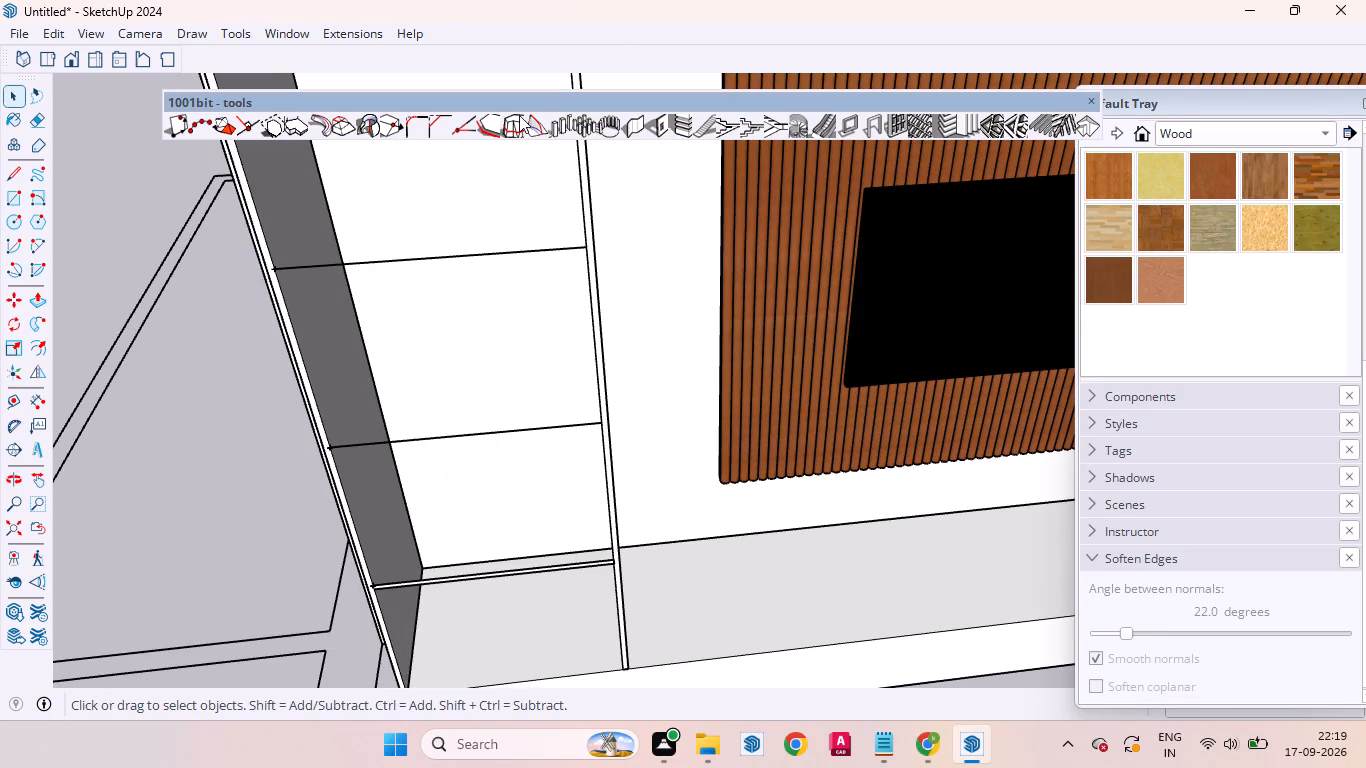
{"action": "scroll", "coordinate": [474, 589], "scroll_direction": "up", "scroll_amount": 6}
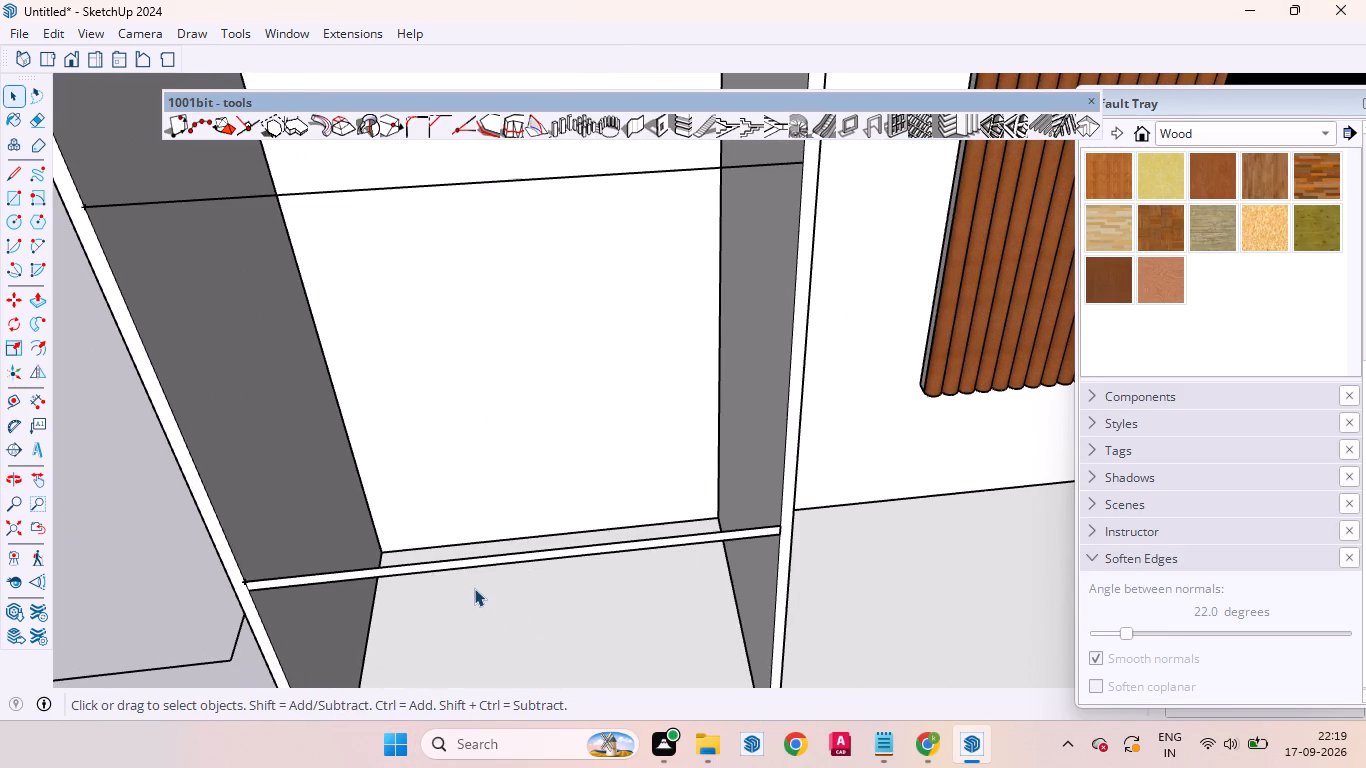
{"action": "middle_click_drag", "start_coordinate": [450, 569], "coordinate": [475, 471]}
{"action": "scroll", "coordinate": [397, 430], "scroll_direction": "up", "scroll_amount": 5}
{"action": "middle_click_drag", "start_coordinate": [414, 501], "coordinate": [408, 501]}
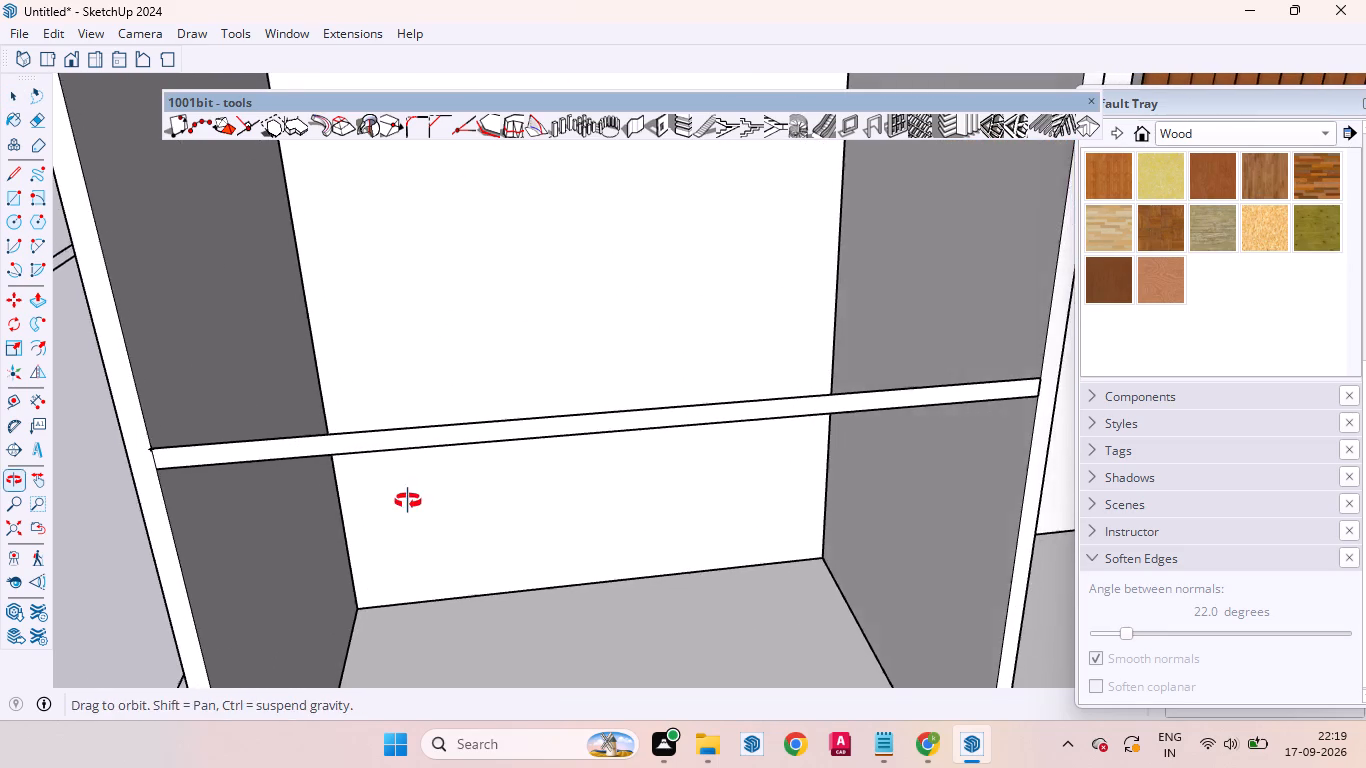
{"action": "middle_click_drag", "start_coordinate": [408, 501], "coordinate": [406, 435]}
{"action": "scroll", "coordinate": [406, 463], "scroll_direction": "down", "scroll_amount": 3}
{"action": "scroll", "coordinate": [377, 371], "scroll_direction": "up", "scroll_amount": 6}
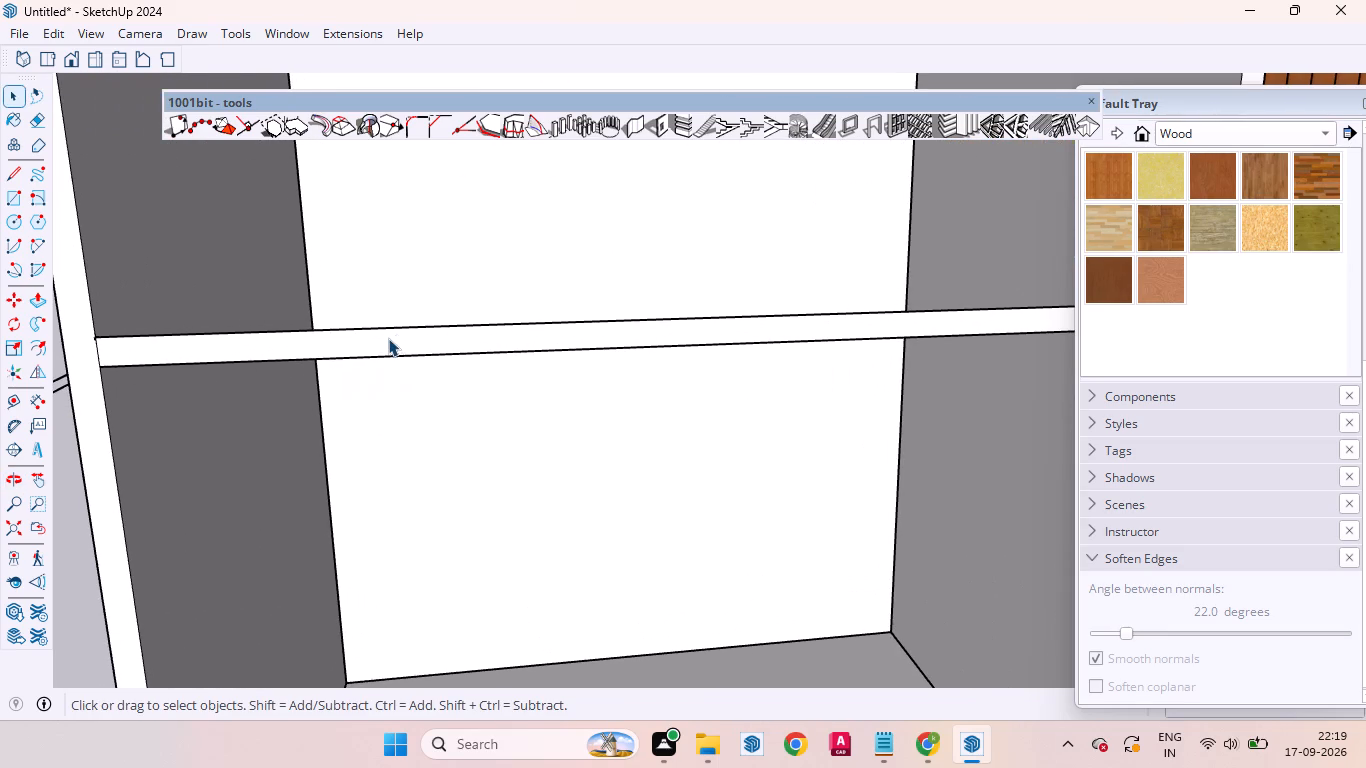
{"action": "left_click", "coordinate": [421, 337]}
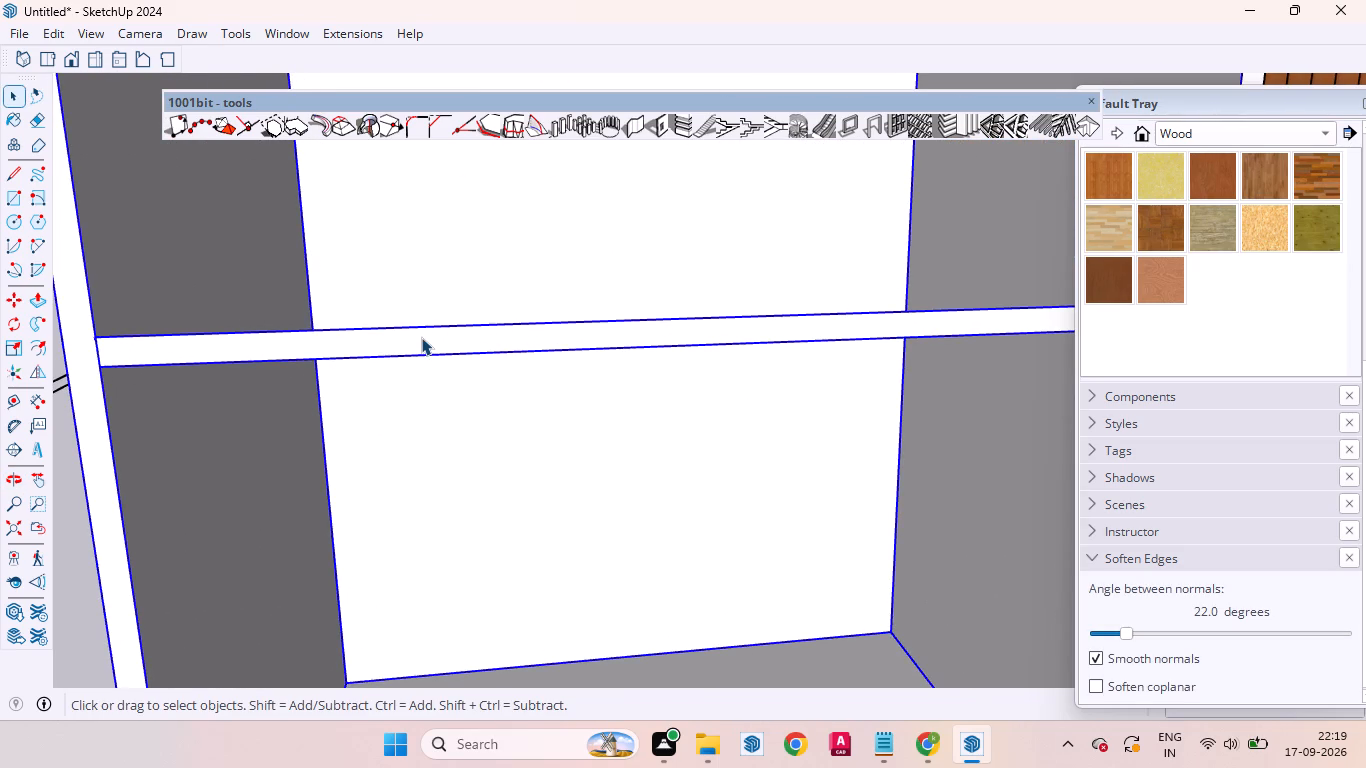
{"action": "double_click", "coordinate": [421, 337]}
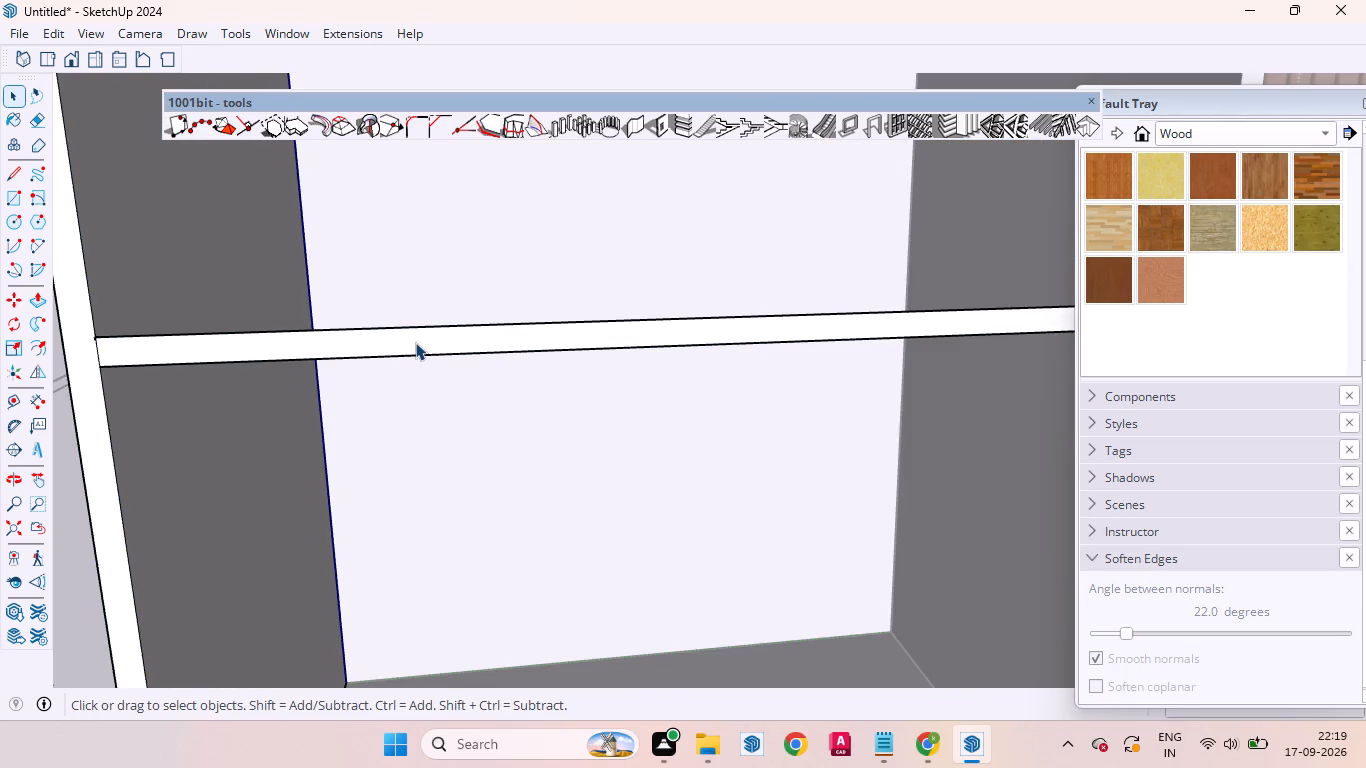
{"action": "left_click", "coordinate": [415, 342]}
{"action": "key", "text": "p"}
{"action": "left_click", "coordinate": [415, 342]}
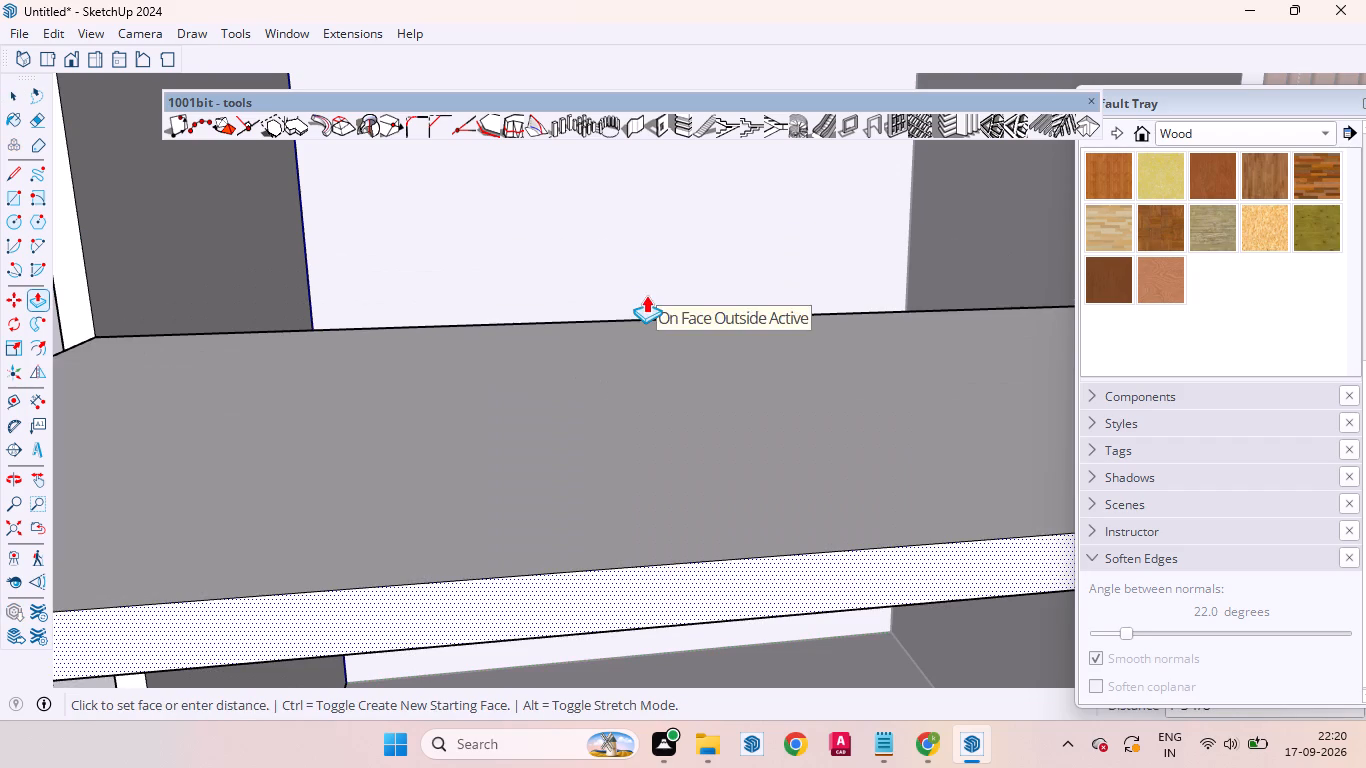
{"action": "scroll", "coordinate": [638, 332], "scroll_direction": "down", "scroll_amount": 6}
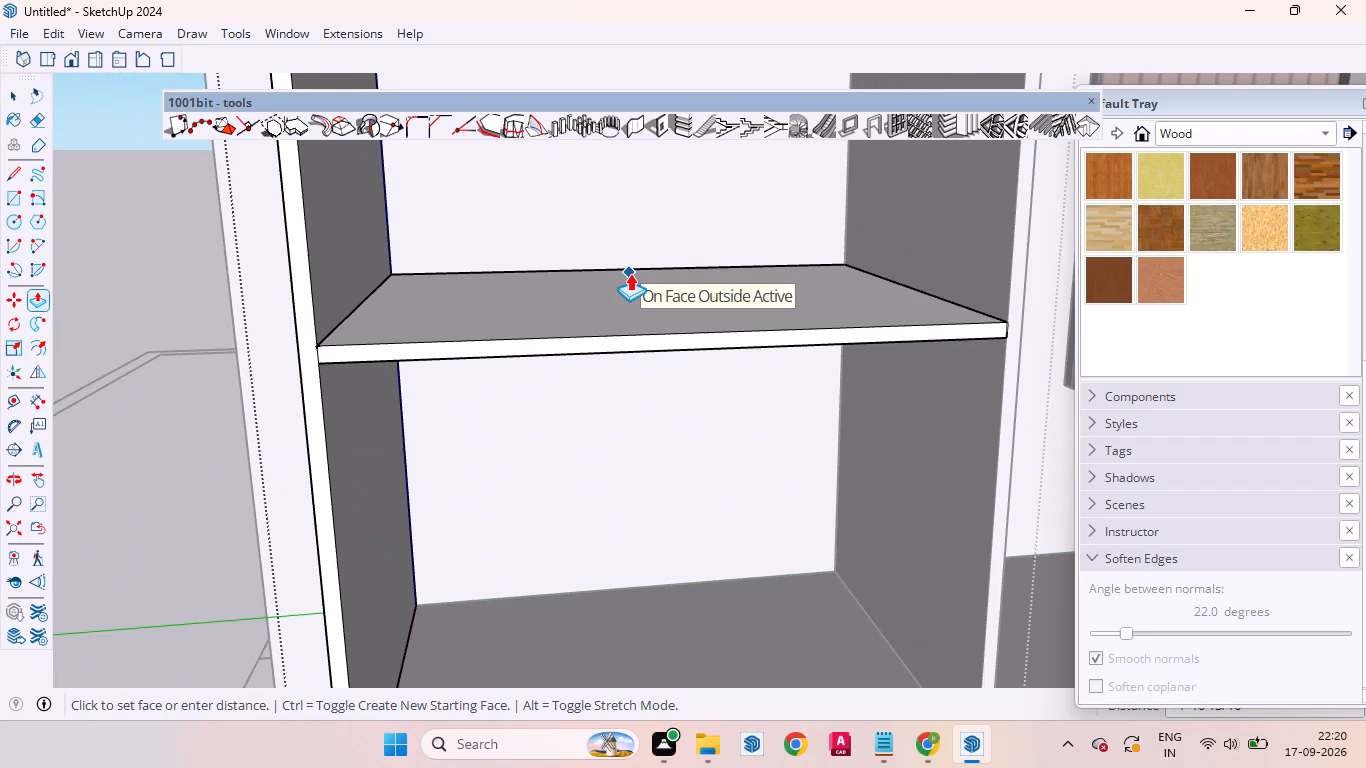
{"action": "left_click", "coordinate": [630, 273]}
{"action": "scroll", "coordinate": [475, 582], "scroll_direction": "down", "scroll_amount": 8}
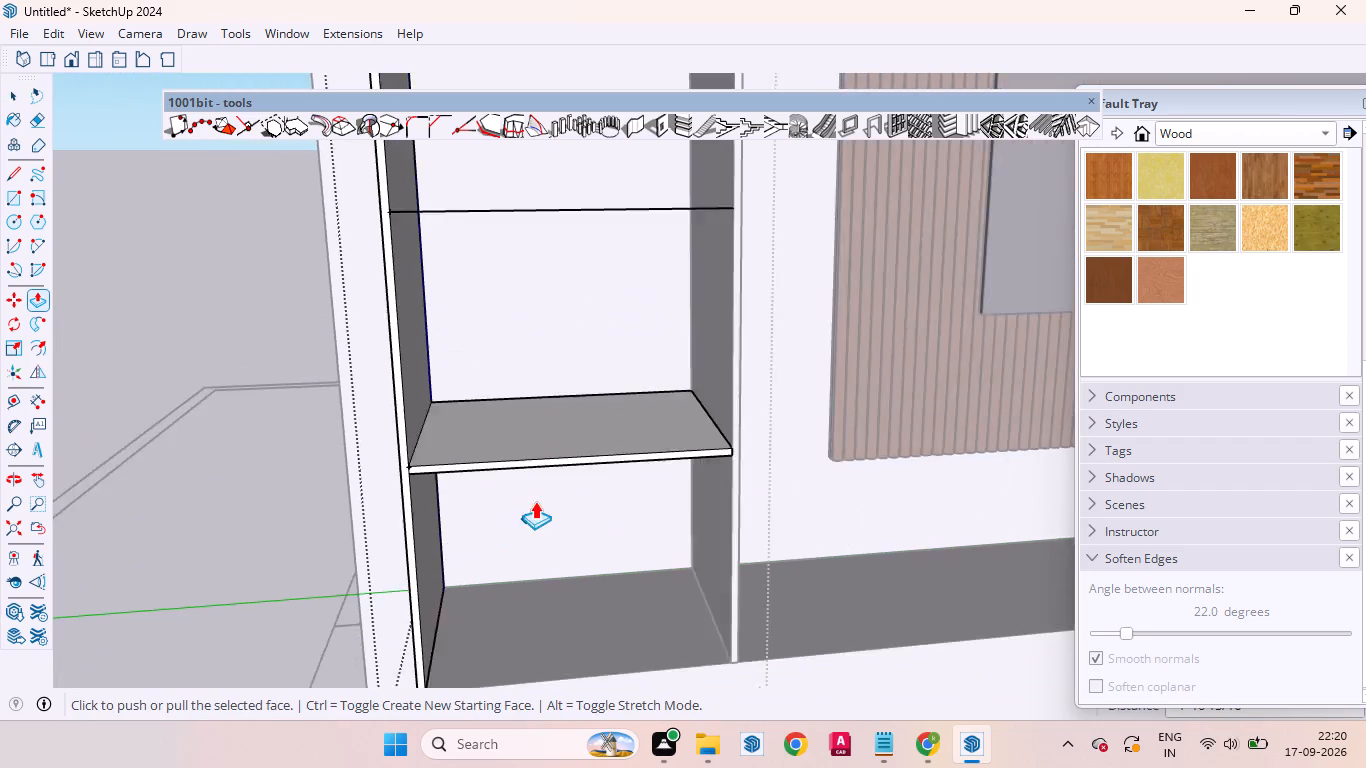
{"action": "scroll", "coordinate": [535, 501], "scroll_direction": "down", "scroll_amount": 4}
{"action": "scroll", "coordinate": [553, 498], "scroll_direction": "up", "scroll_amount": 7}
{"action": "middle_click_drag", "start_coordinate": [484, 459], "coordinate": [496, 594]}
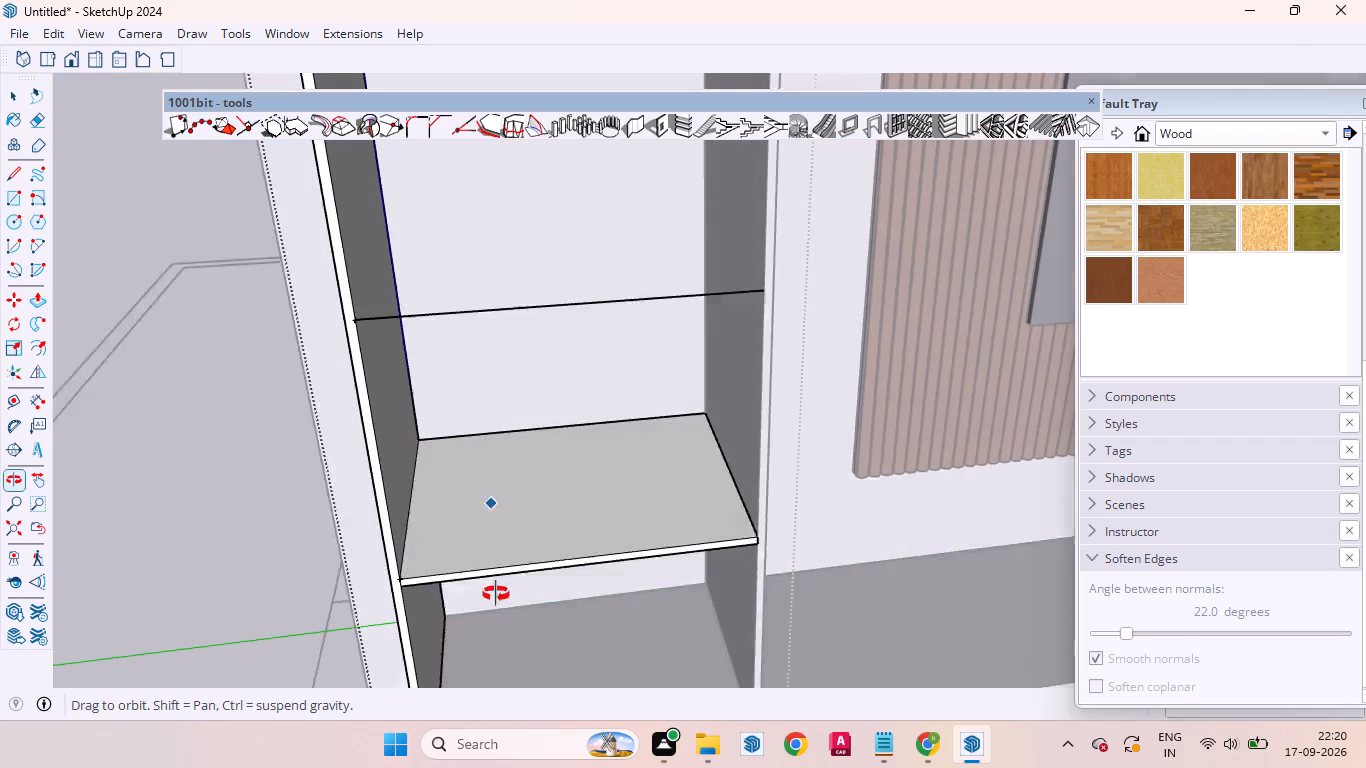
{"action": "middle_click_drag", "start_coordinate": [496, 594], "coordinate": [465, 449]}
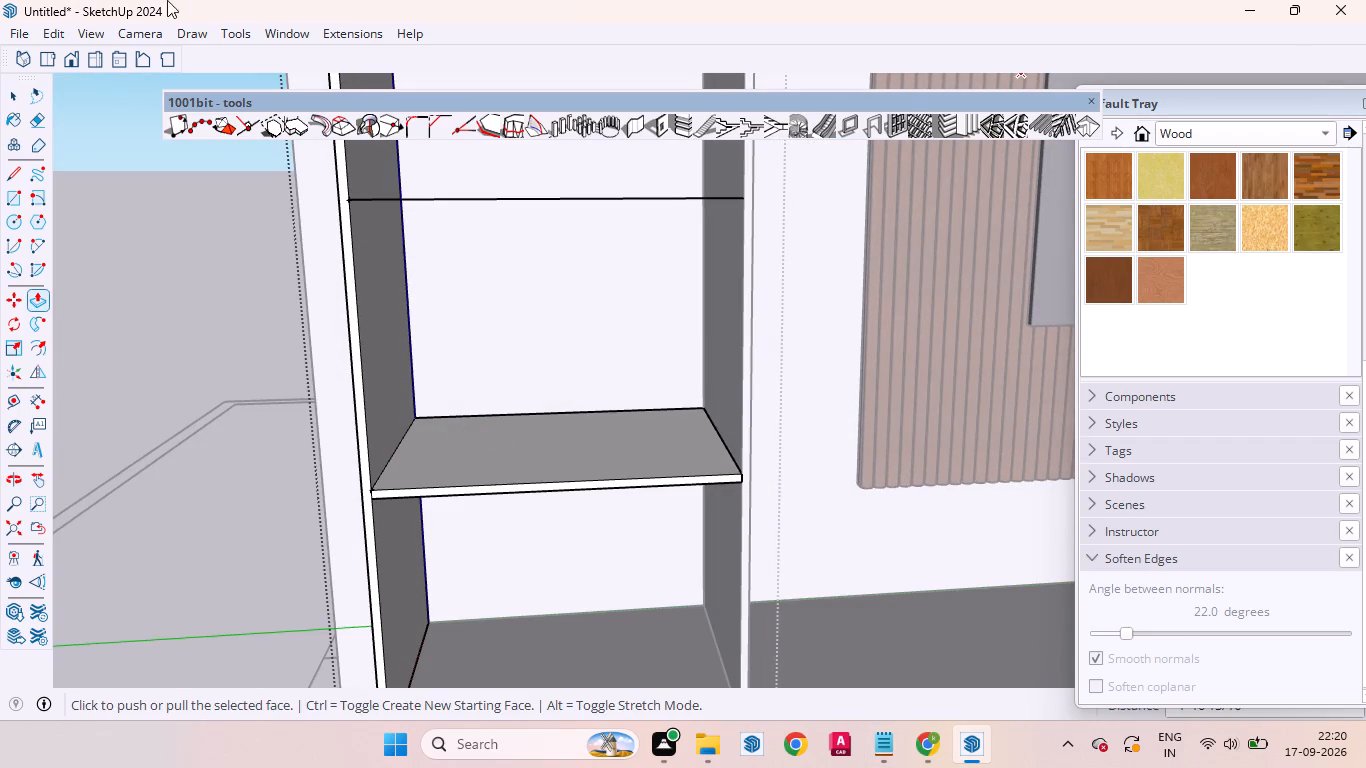
{"action": "scroll", "coordinate": [517, 239], "scroll_direction": "up", "scroll_amount": 5}
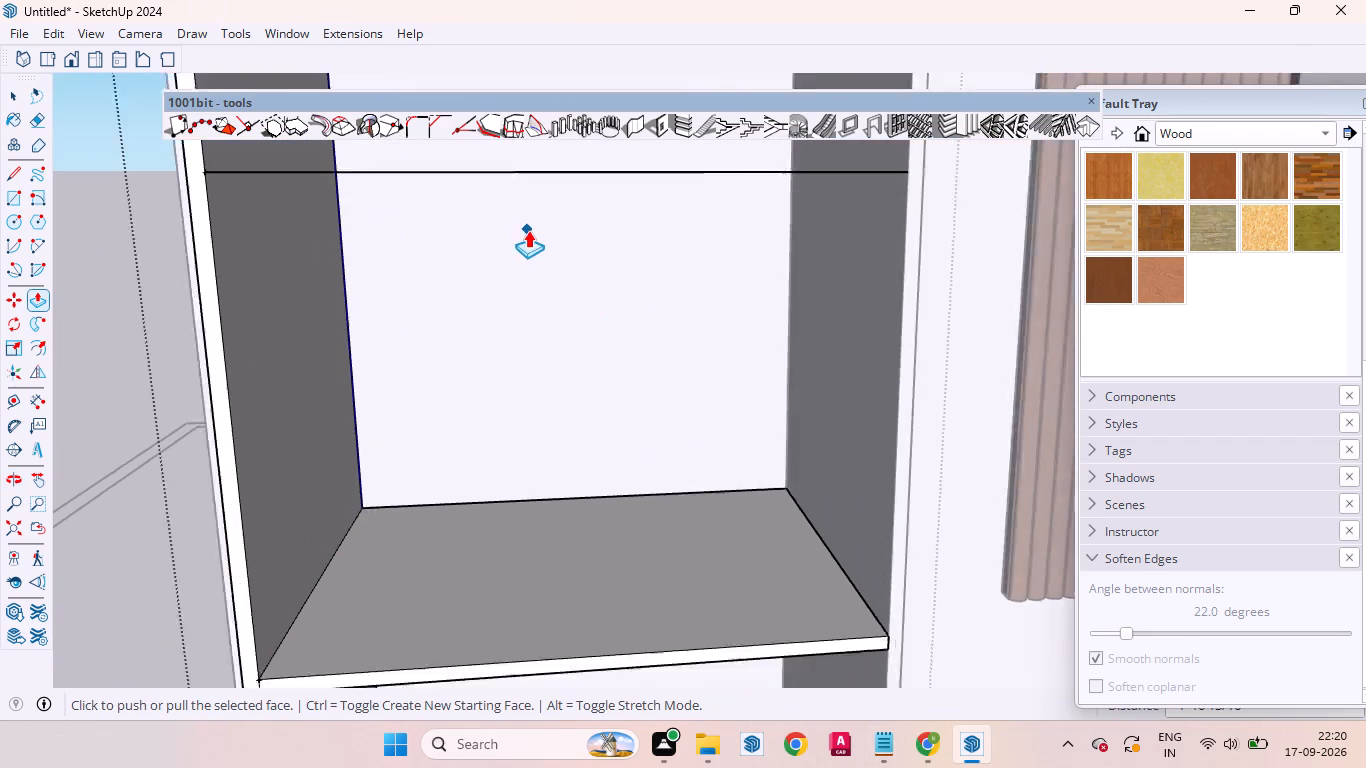
{"action": "scroll", "coordinate": [541, 313], "scroll_direction": "down", "scroll_amount": 18}
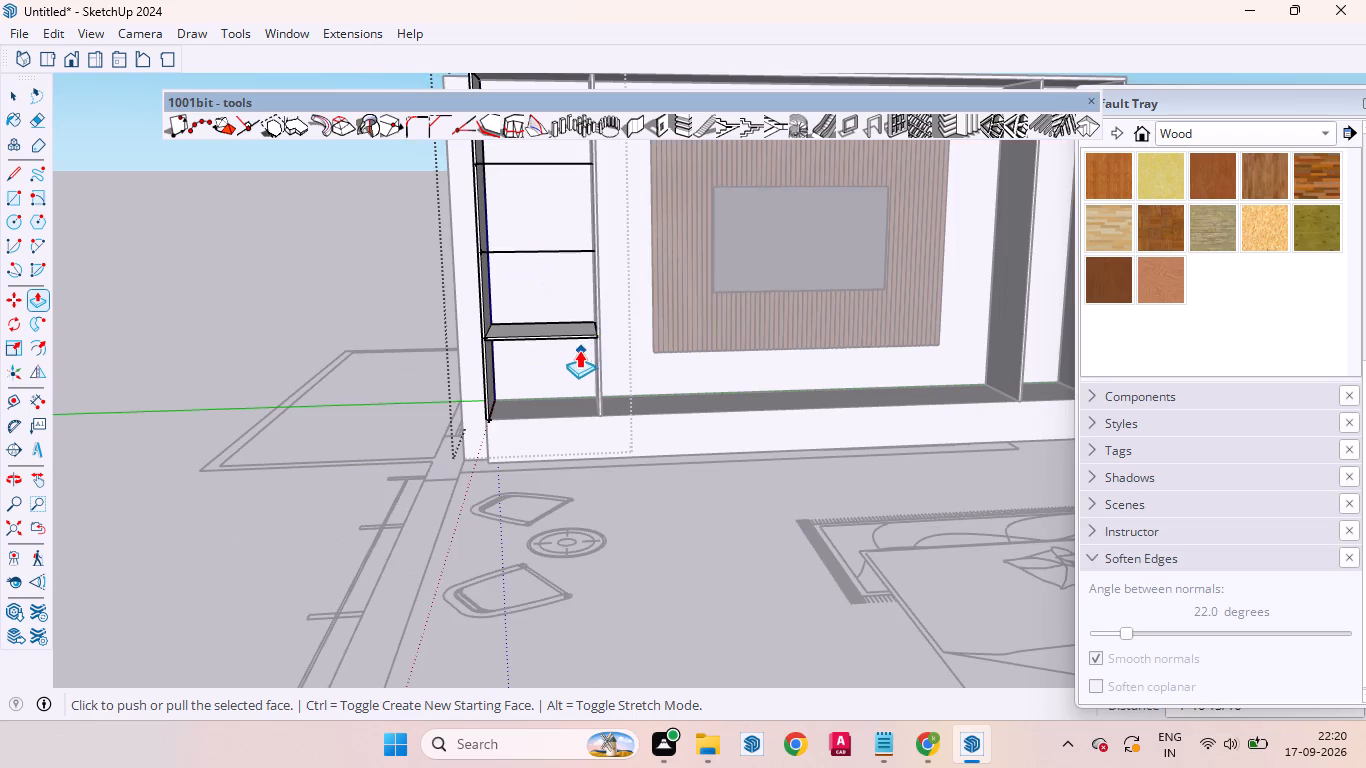
{"action": "scroll", "coordinate": [594, 337], "scroll_direction": "down", "scroll_amount": 7}
{"action": "key", "text": "space"}
{"action": "left_click", "coordinate": [399, 341]}
Delete the horizontal division line across the side bay directly above the new shelf.
{"action": "scroll", "coordinate": [493, 278], "scroll_direction": "up", "scroll_amount": 8}
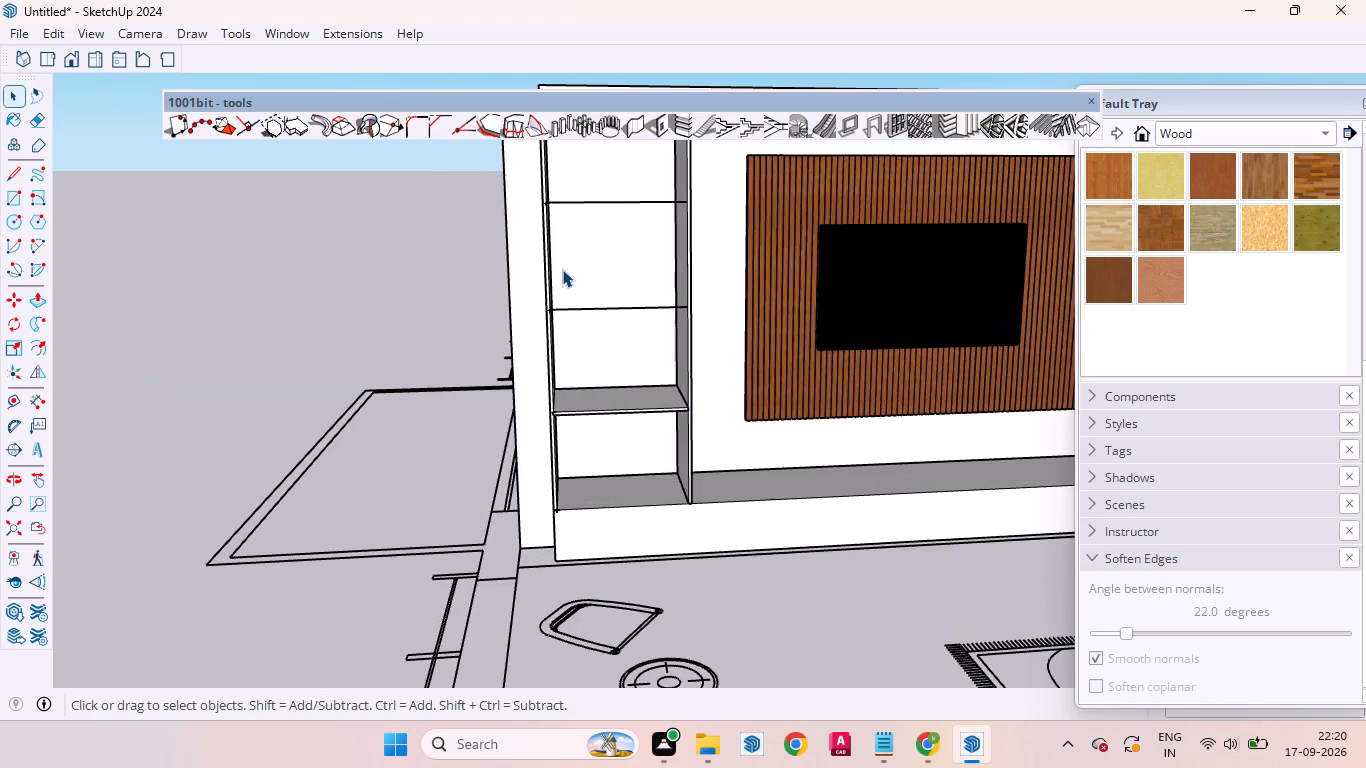
{"action": "scroll", "coordinate": [569, 262], "scroll_direction": "up", "scroll_amount": 6}
{"action": "left_click", "coordinate": [605, 343]}
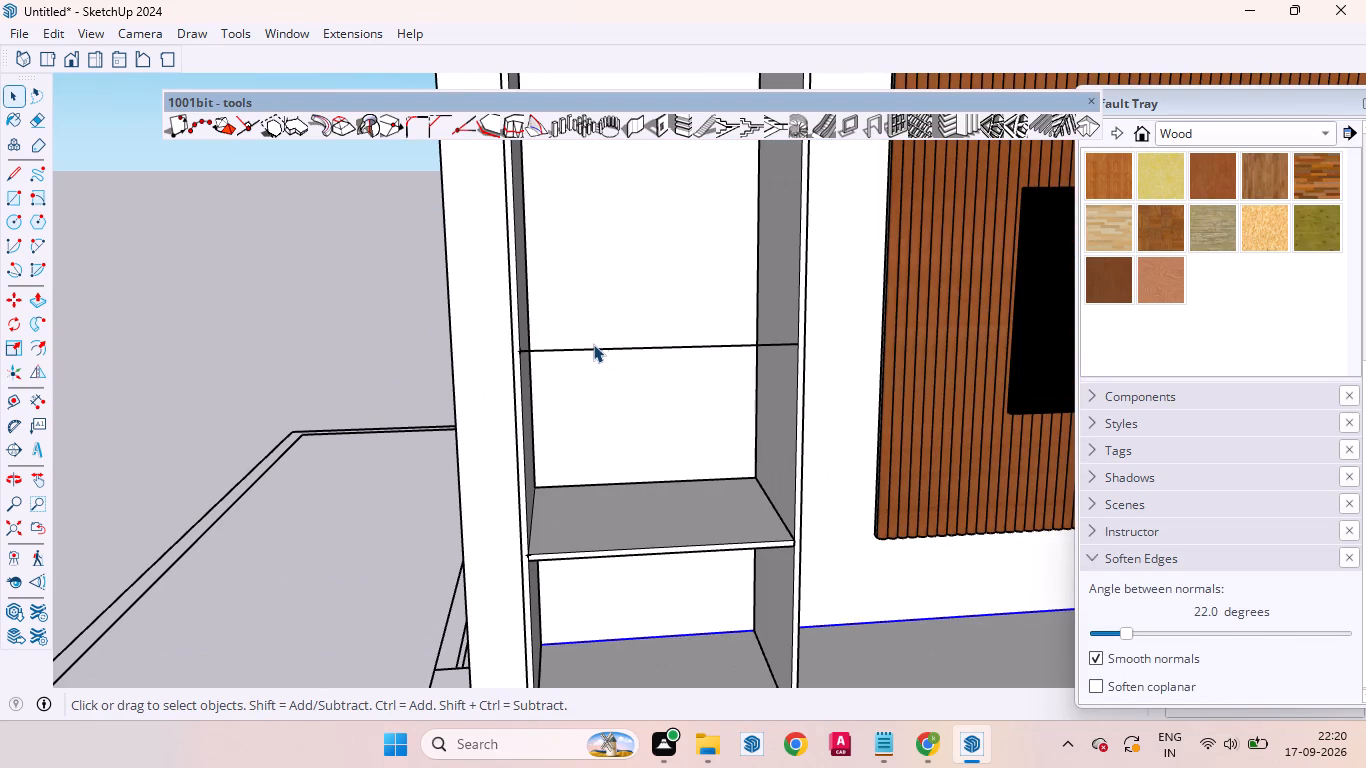
{"action": "left_click", "coordinate": [593, 344]}
{"action": "triple_click", "coordinate": [591, 345]}
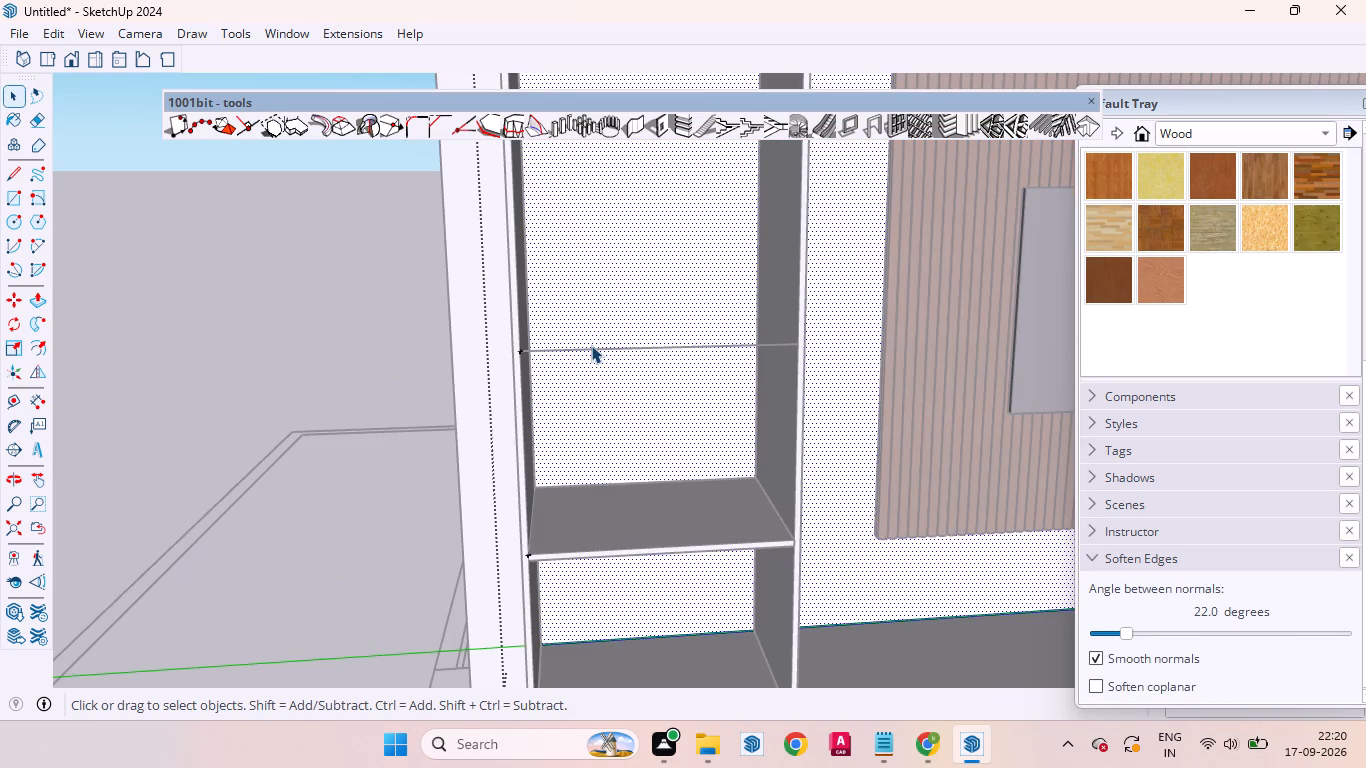
{"action": "left_click", "coordinate": [591, 345]}
{"action": "scroll", "coordinate": [584, 352], "scroll_direction": "up", "scroll_amount": 6}
{"action": "key", "text": "Escape"}
{"action": "left_click", "coordinate": [287, 361]}
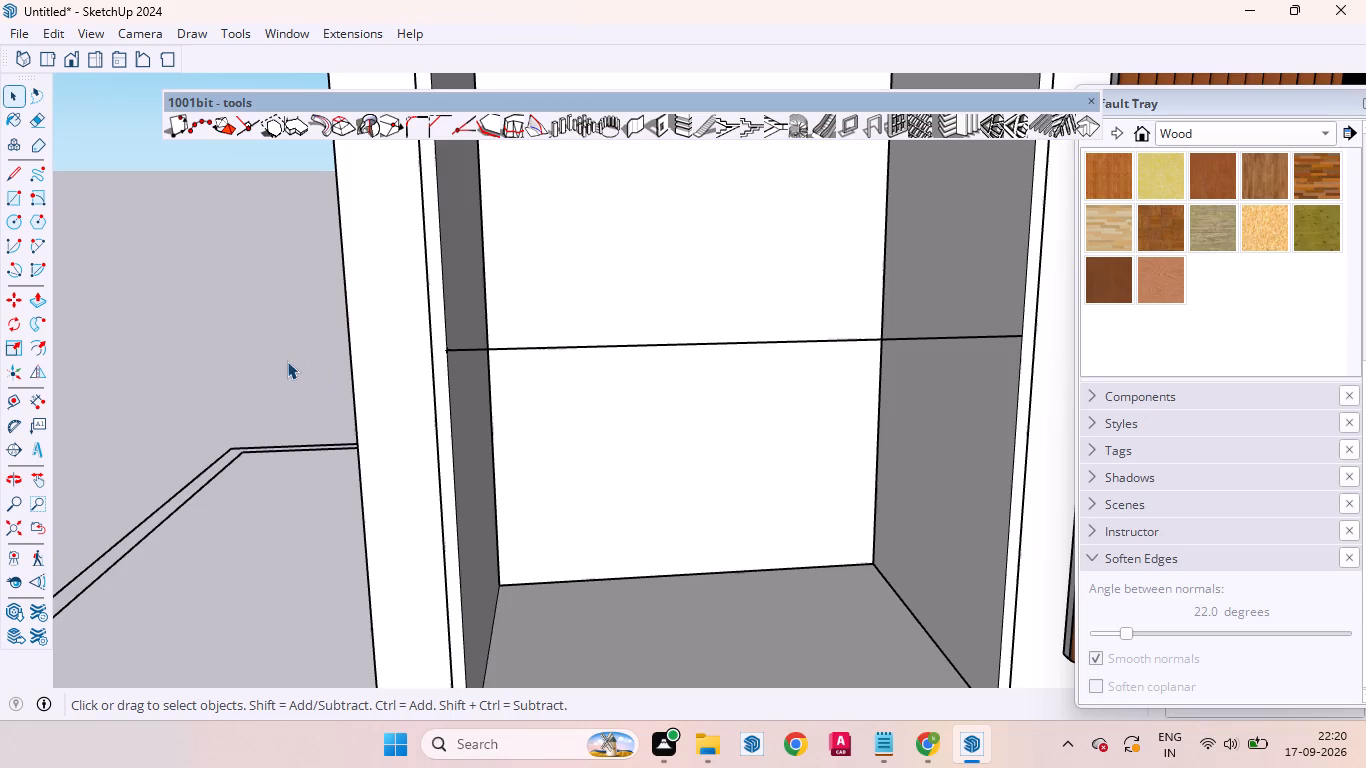
{"action": "left_click", "coordinate": [486, 348]}
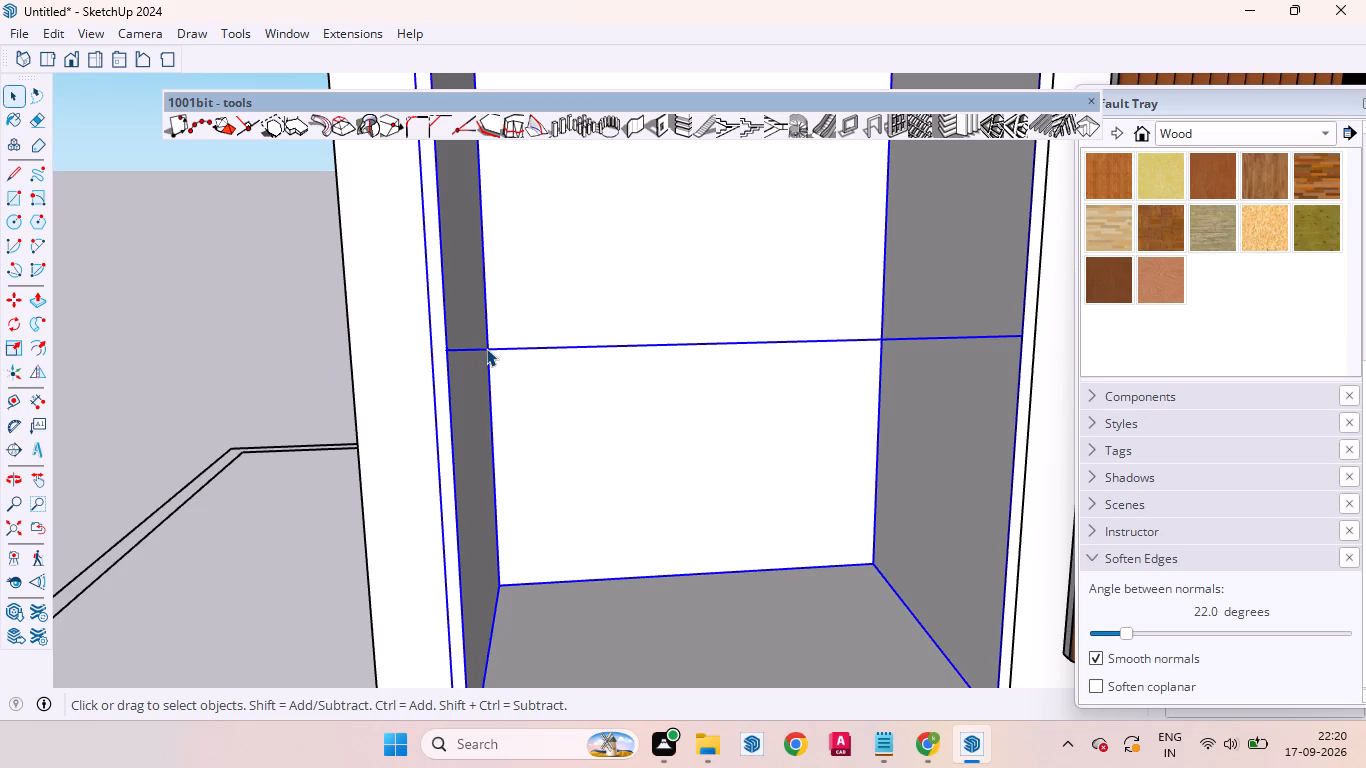
{"action": "left_click", "coordinate": [486, 348]}
{"action": "triple_click", "coordinate": [486, 348]}
{"action": "double_click", "coordinate": [486, 348]}
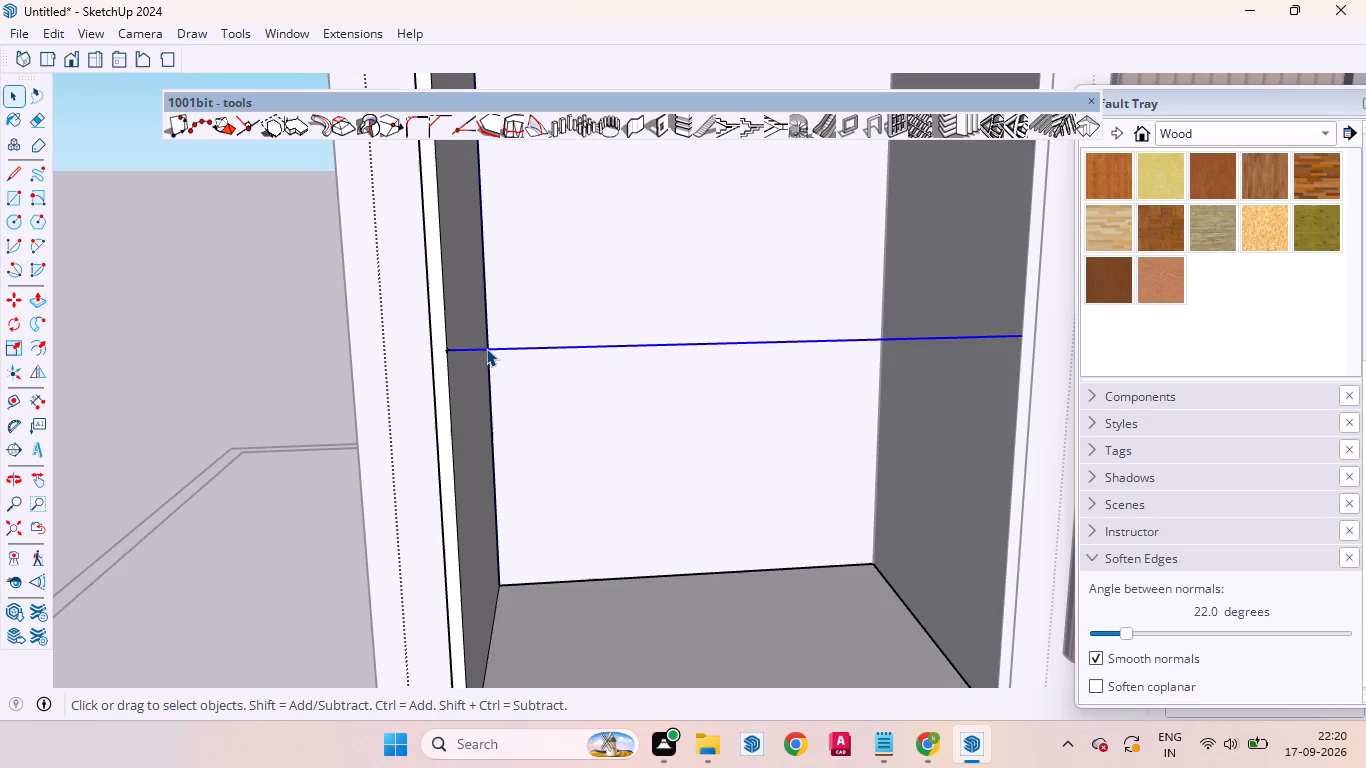
{"action": "key", "text": "Delete"}
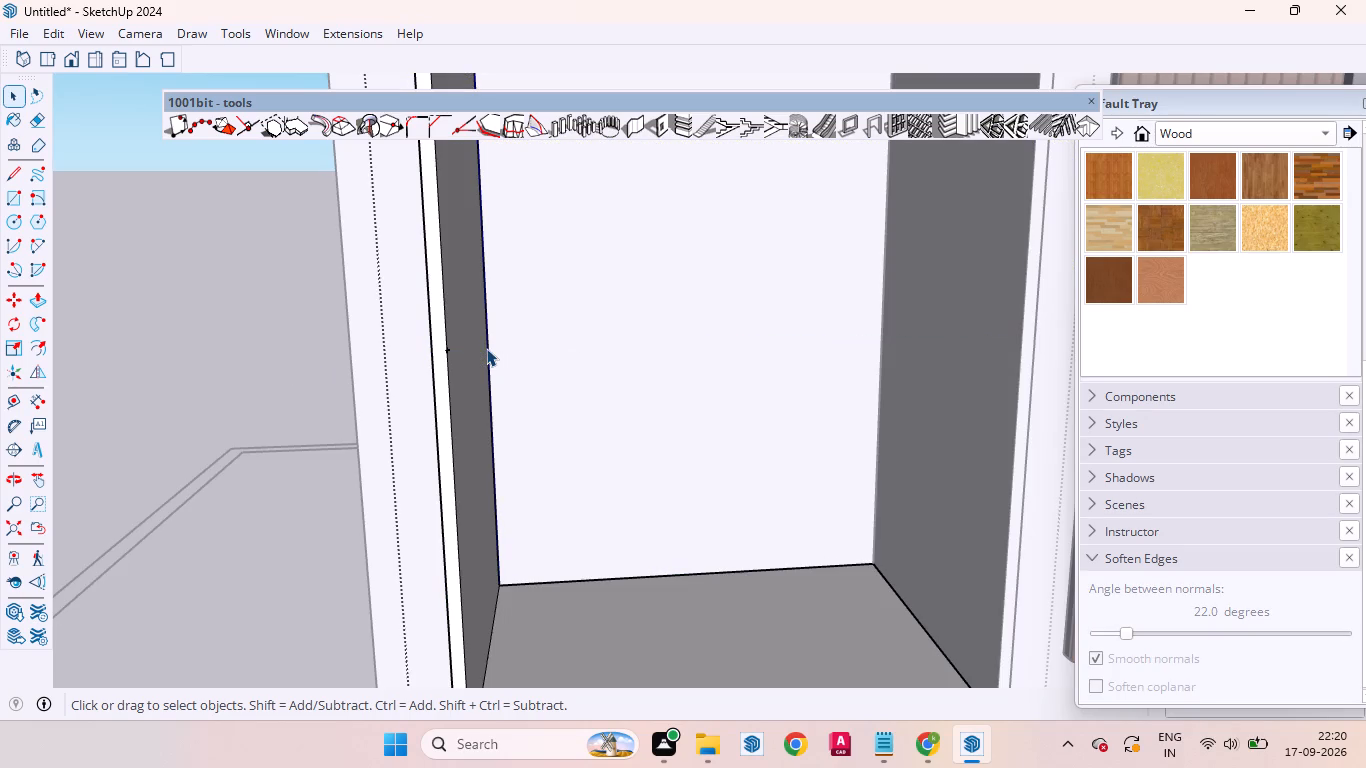
Delete the remaining upper horizontal division line across the side bay.
{"action": "scroll", "coordinate": [462, 355], "scroll_direction": "down", "scroll_amount": 18}
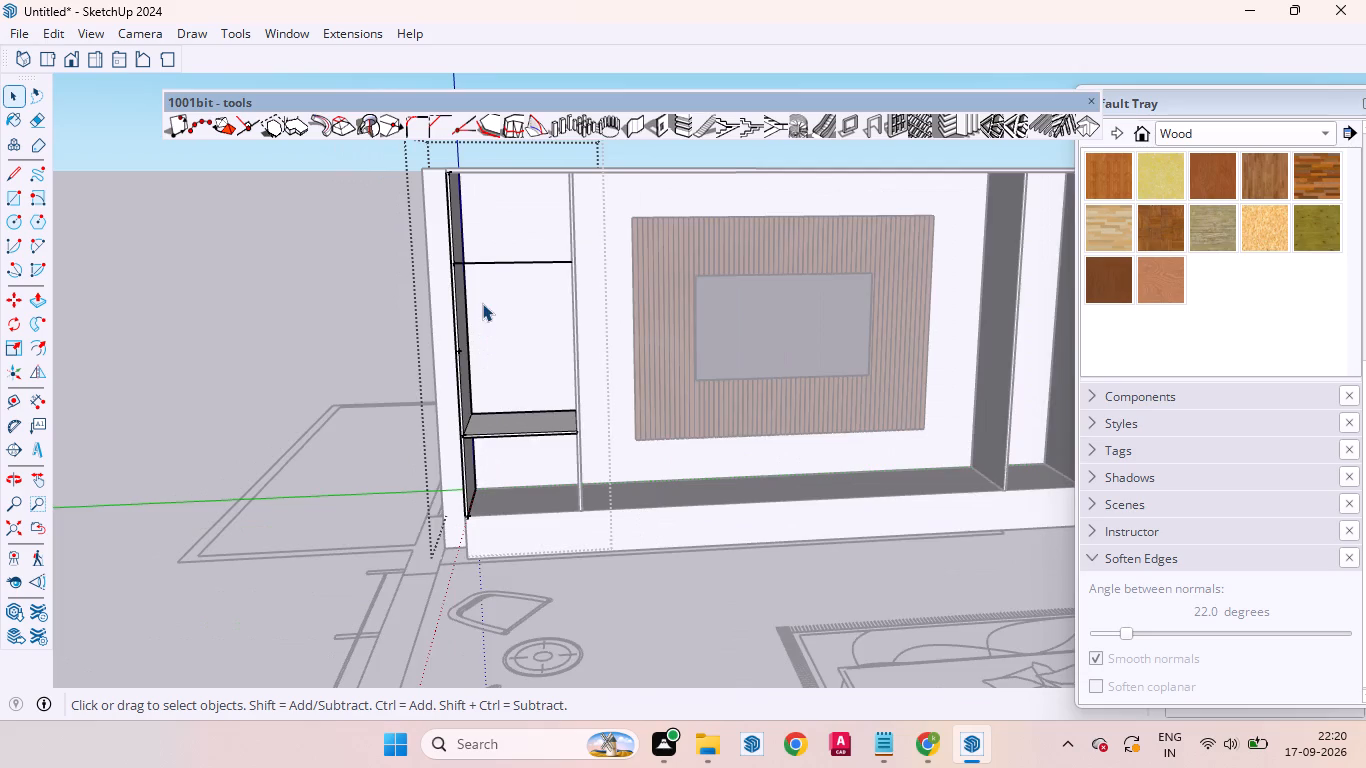
{"action": "scroll", "coordinate": [486, 251], "scroll_direction": "up", "scroll_amount": 20}
{"action": "scroll", "coordinate": [486, 251], "scroll_direction": "up", "scroll_amount": 1}
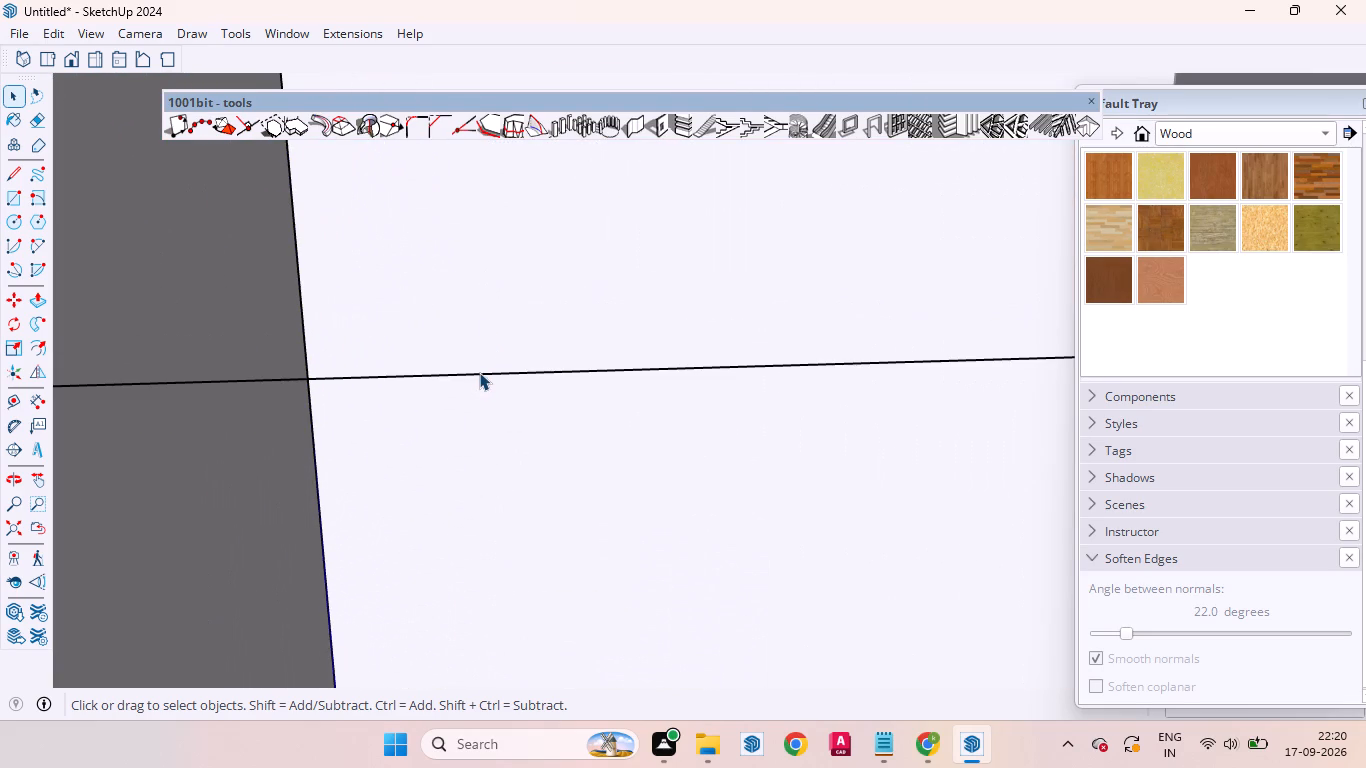
{"action": "left_click", "coordinate": [479, 372]}
{"action": "key", "text": "Delete"}
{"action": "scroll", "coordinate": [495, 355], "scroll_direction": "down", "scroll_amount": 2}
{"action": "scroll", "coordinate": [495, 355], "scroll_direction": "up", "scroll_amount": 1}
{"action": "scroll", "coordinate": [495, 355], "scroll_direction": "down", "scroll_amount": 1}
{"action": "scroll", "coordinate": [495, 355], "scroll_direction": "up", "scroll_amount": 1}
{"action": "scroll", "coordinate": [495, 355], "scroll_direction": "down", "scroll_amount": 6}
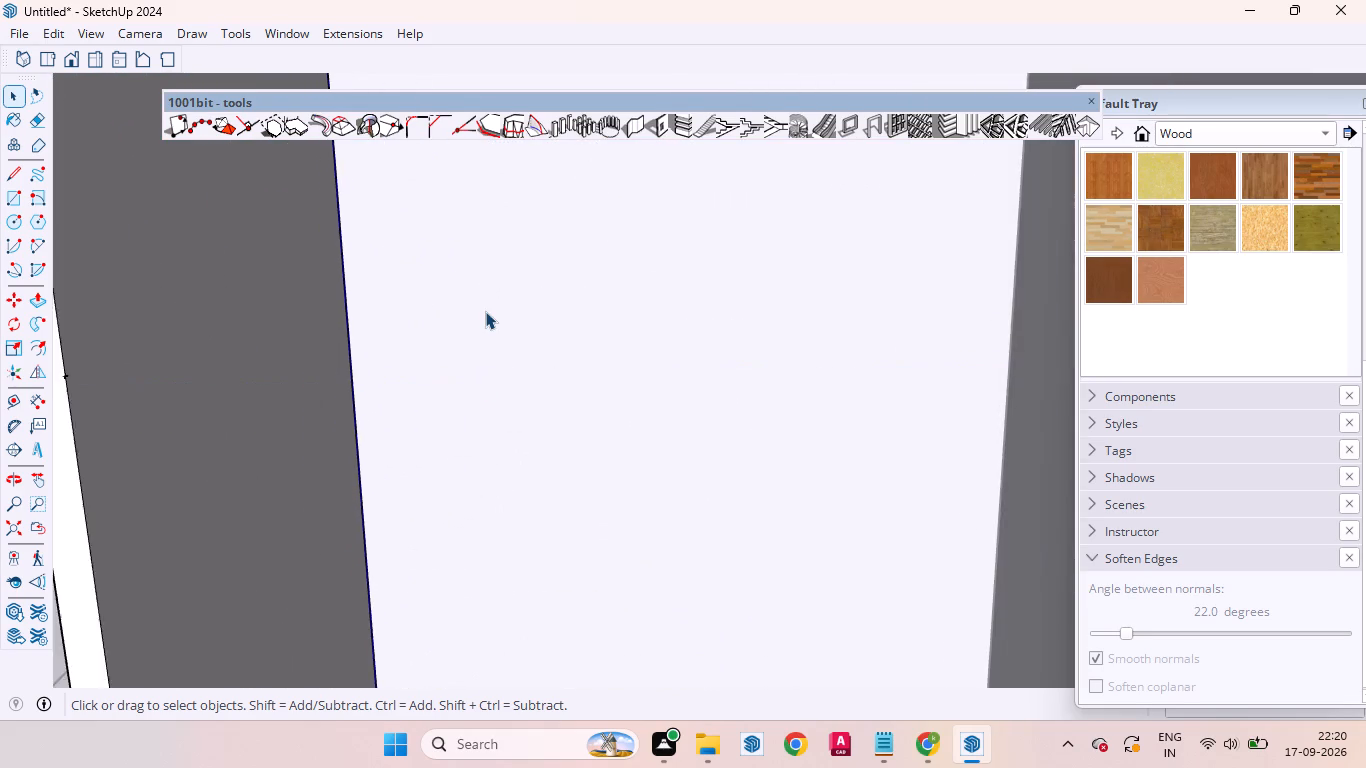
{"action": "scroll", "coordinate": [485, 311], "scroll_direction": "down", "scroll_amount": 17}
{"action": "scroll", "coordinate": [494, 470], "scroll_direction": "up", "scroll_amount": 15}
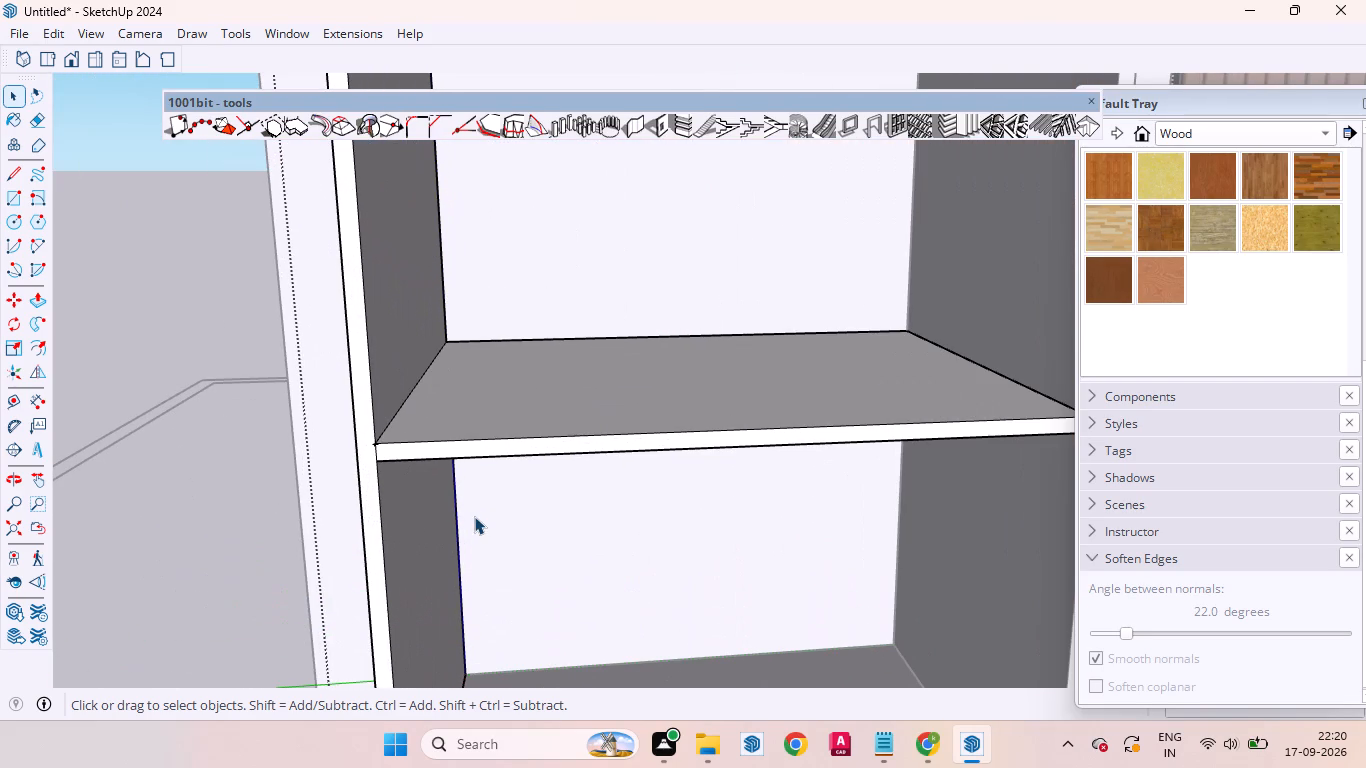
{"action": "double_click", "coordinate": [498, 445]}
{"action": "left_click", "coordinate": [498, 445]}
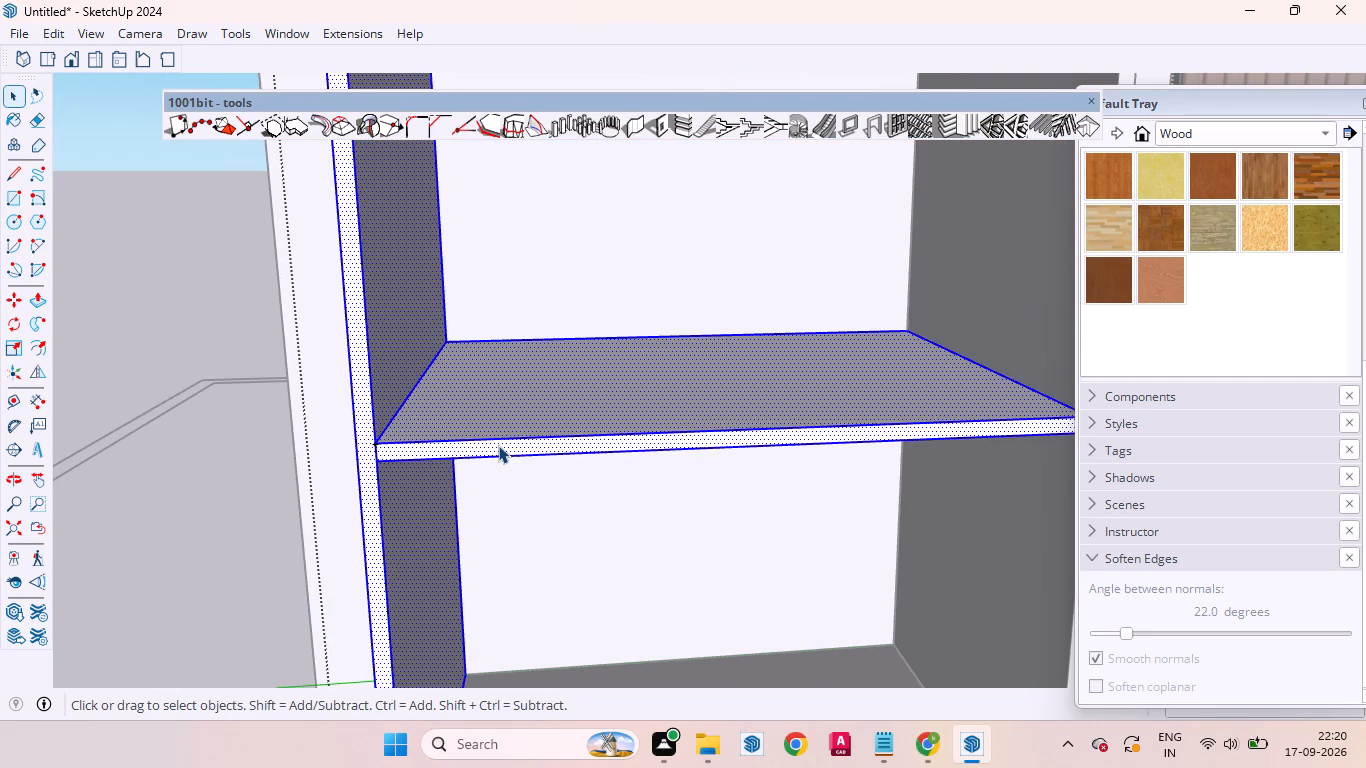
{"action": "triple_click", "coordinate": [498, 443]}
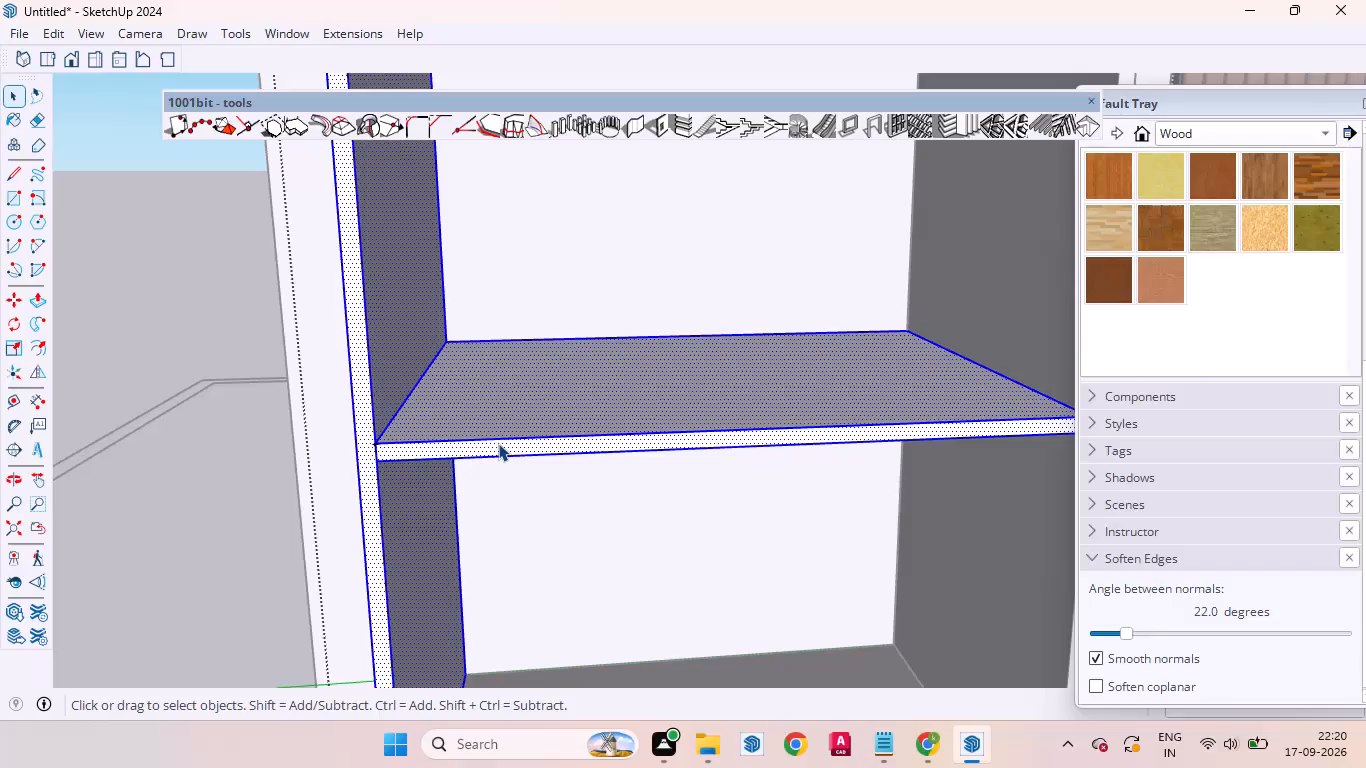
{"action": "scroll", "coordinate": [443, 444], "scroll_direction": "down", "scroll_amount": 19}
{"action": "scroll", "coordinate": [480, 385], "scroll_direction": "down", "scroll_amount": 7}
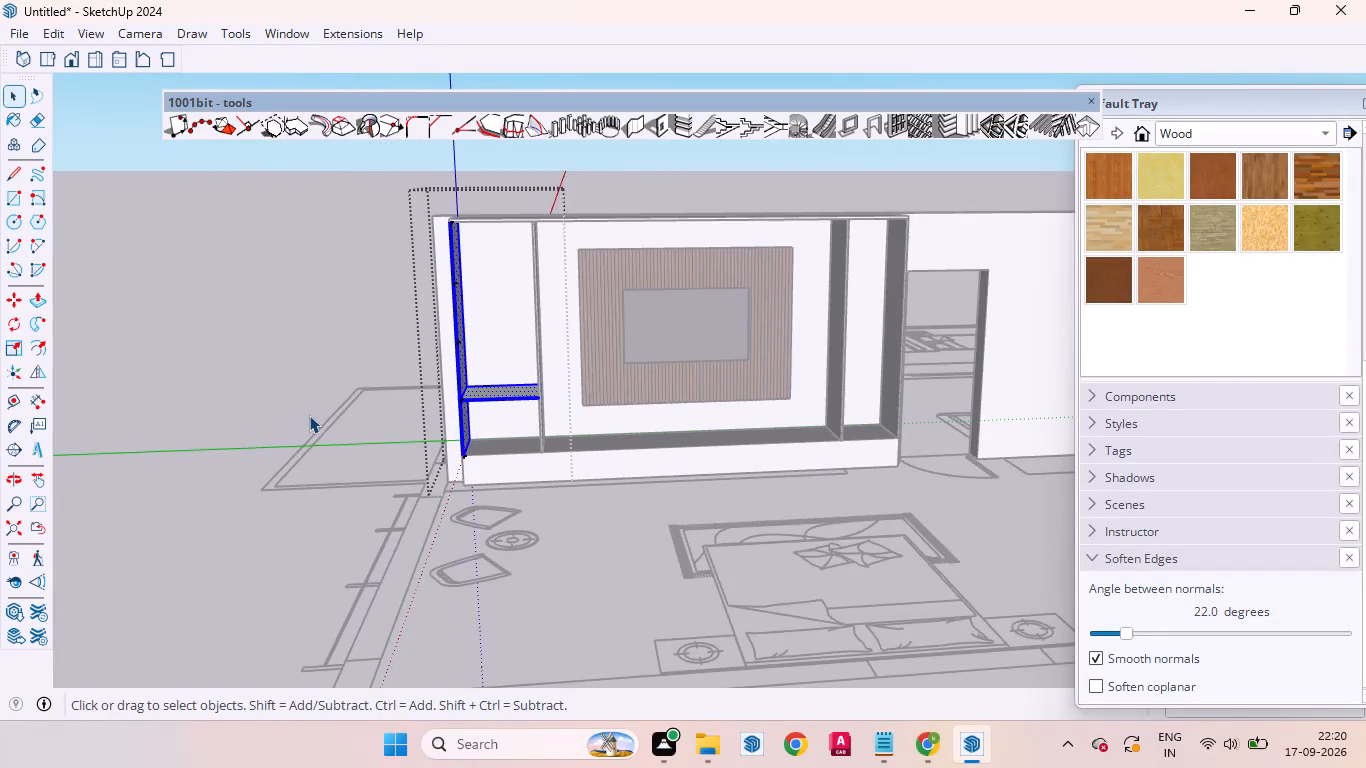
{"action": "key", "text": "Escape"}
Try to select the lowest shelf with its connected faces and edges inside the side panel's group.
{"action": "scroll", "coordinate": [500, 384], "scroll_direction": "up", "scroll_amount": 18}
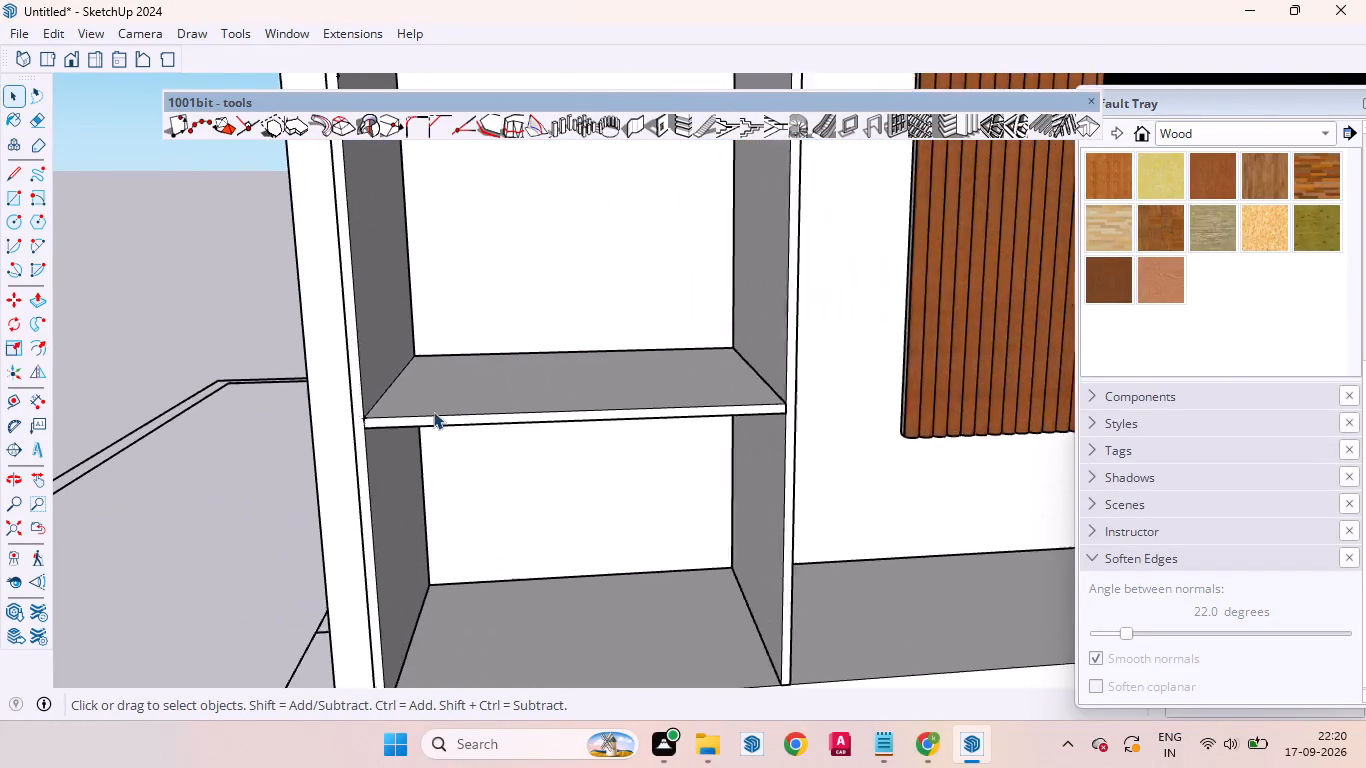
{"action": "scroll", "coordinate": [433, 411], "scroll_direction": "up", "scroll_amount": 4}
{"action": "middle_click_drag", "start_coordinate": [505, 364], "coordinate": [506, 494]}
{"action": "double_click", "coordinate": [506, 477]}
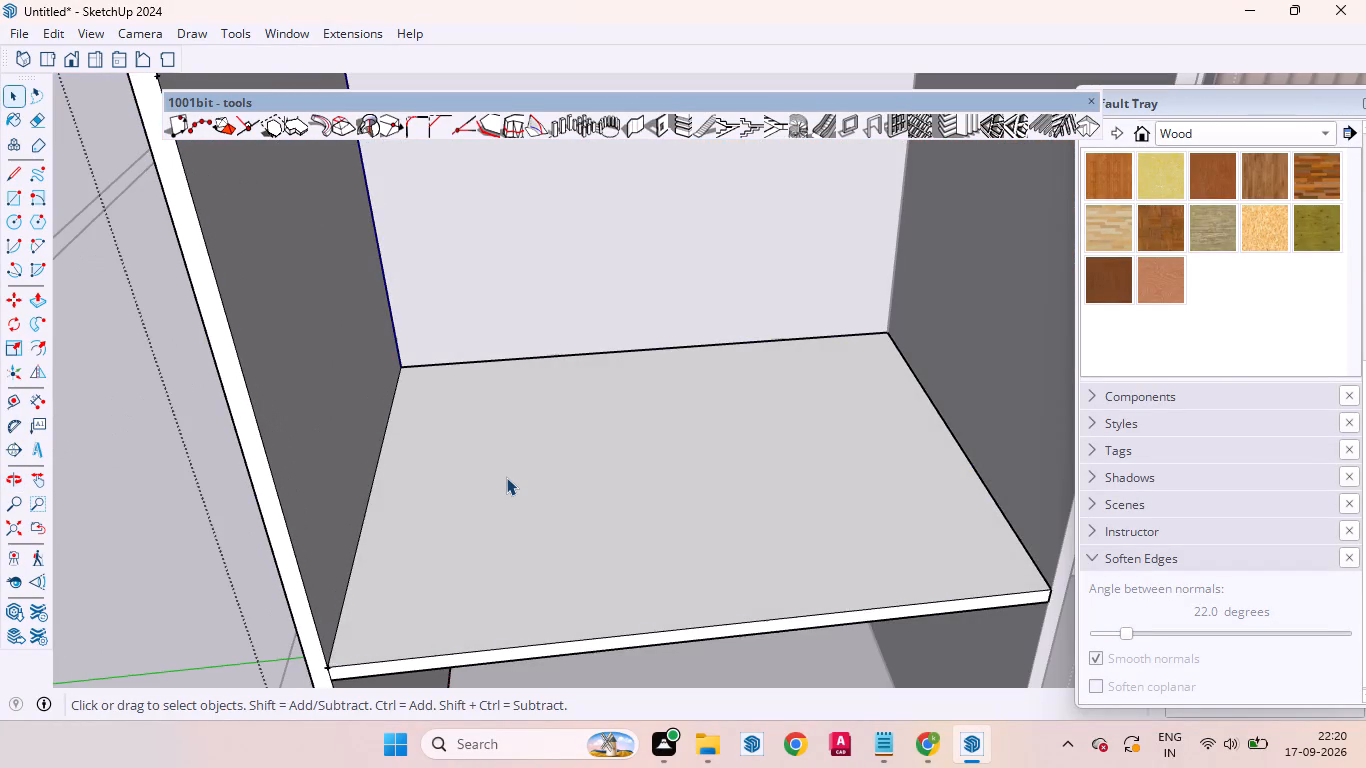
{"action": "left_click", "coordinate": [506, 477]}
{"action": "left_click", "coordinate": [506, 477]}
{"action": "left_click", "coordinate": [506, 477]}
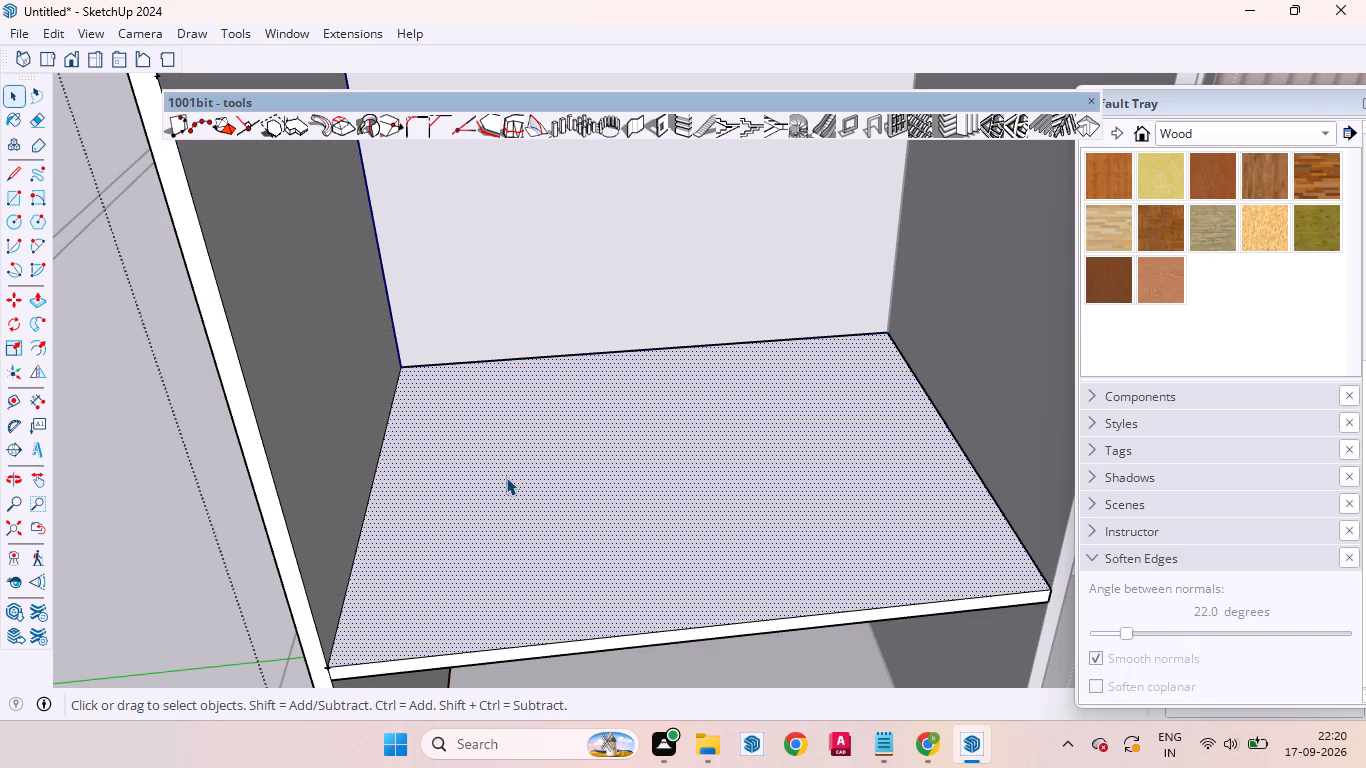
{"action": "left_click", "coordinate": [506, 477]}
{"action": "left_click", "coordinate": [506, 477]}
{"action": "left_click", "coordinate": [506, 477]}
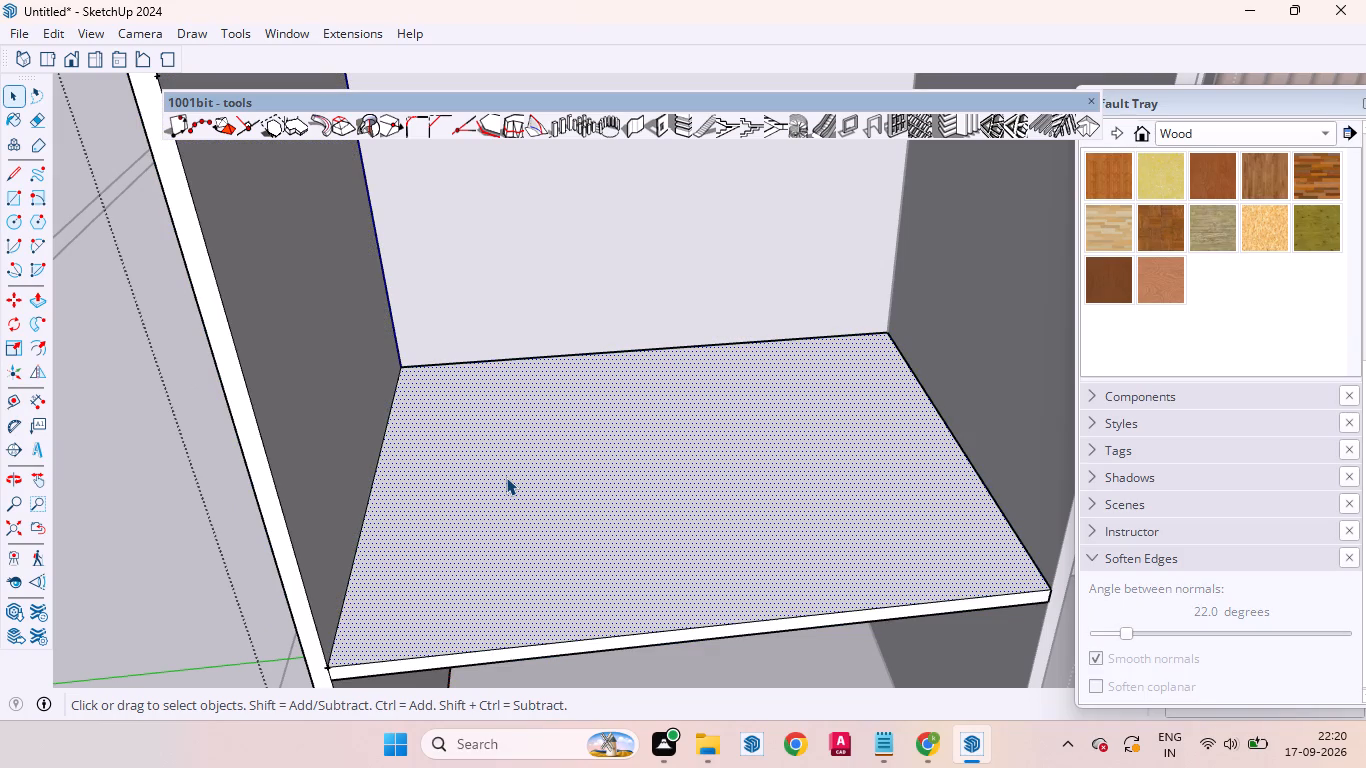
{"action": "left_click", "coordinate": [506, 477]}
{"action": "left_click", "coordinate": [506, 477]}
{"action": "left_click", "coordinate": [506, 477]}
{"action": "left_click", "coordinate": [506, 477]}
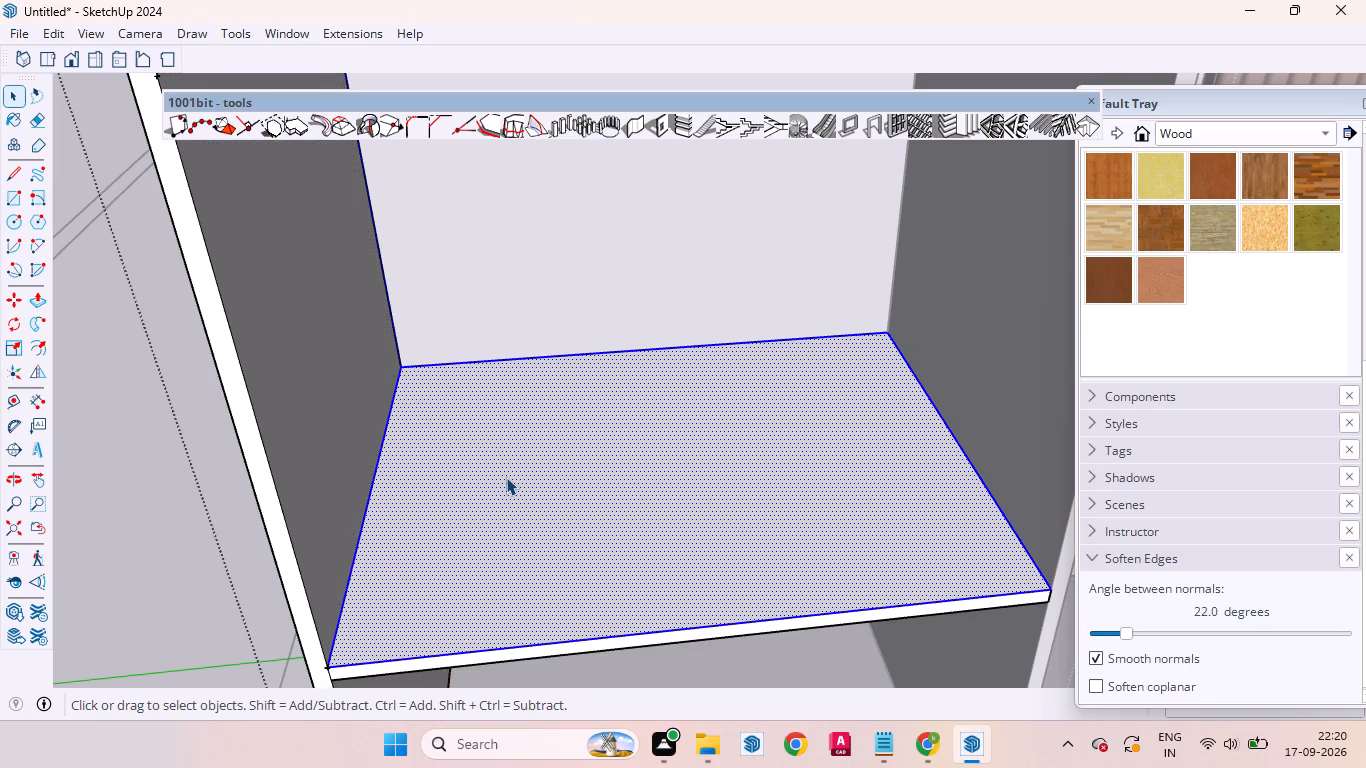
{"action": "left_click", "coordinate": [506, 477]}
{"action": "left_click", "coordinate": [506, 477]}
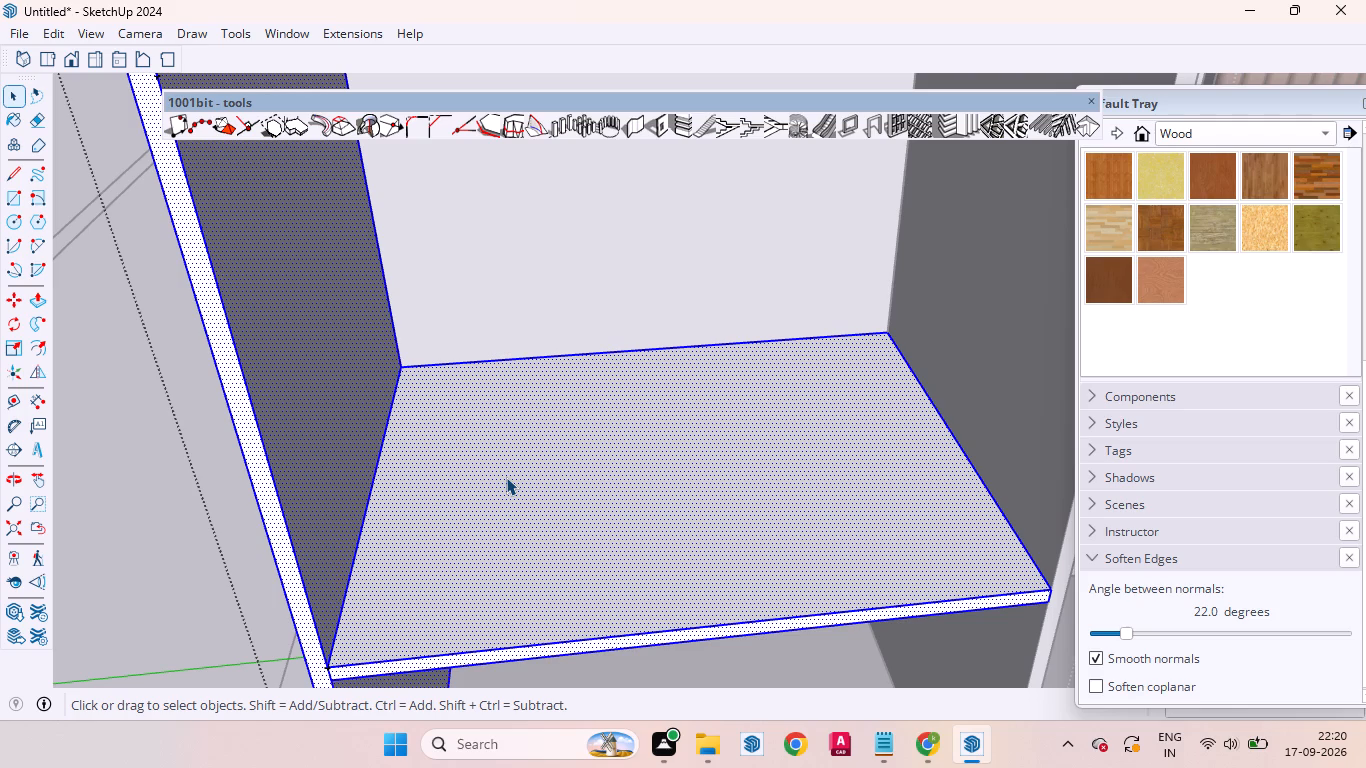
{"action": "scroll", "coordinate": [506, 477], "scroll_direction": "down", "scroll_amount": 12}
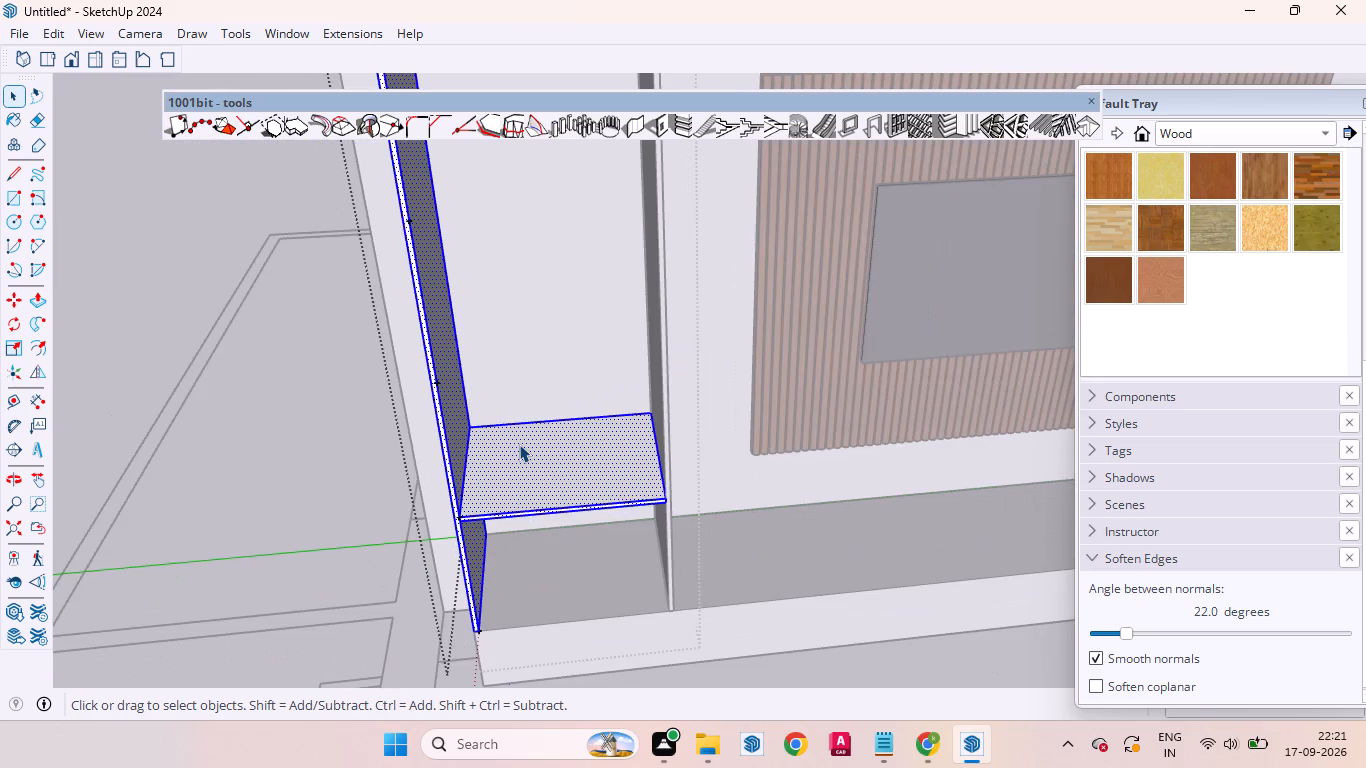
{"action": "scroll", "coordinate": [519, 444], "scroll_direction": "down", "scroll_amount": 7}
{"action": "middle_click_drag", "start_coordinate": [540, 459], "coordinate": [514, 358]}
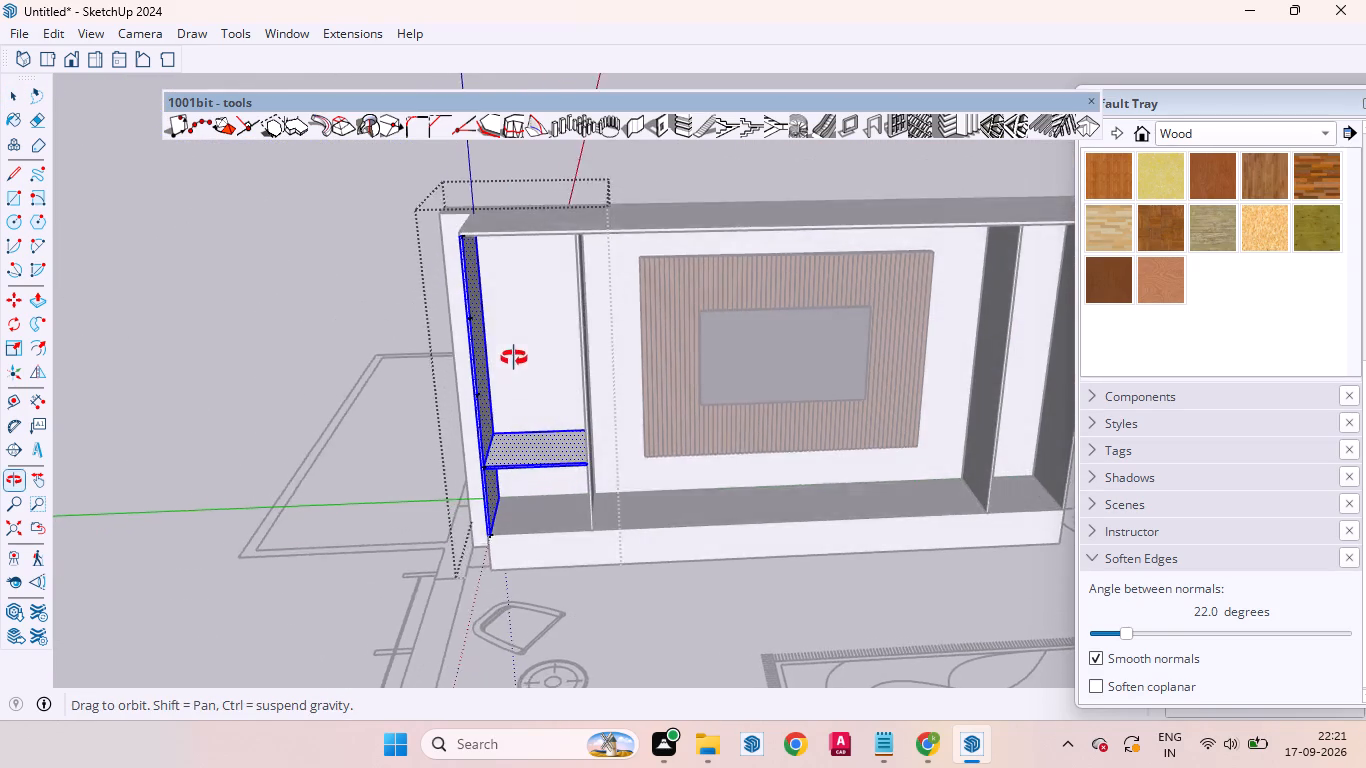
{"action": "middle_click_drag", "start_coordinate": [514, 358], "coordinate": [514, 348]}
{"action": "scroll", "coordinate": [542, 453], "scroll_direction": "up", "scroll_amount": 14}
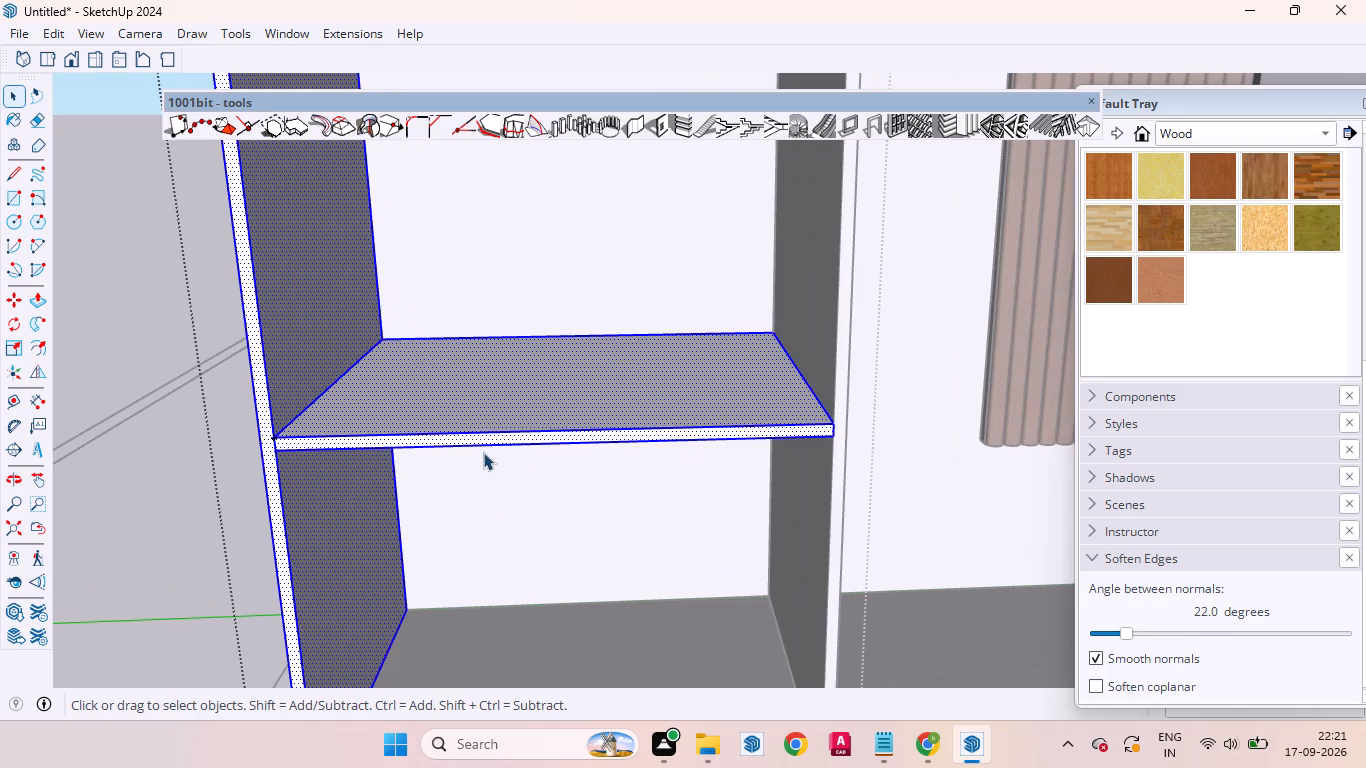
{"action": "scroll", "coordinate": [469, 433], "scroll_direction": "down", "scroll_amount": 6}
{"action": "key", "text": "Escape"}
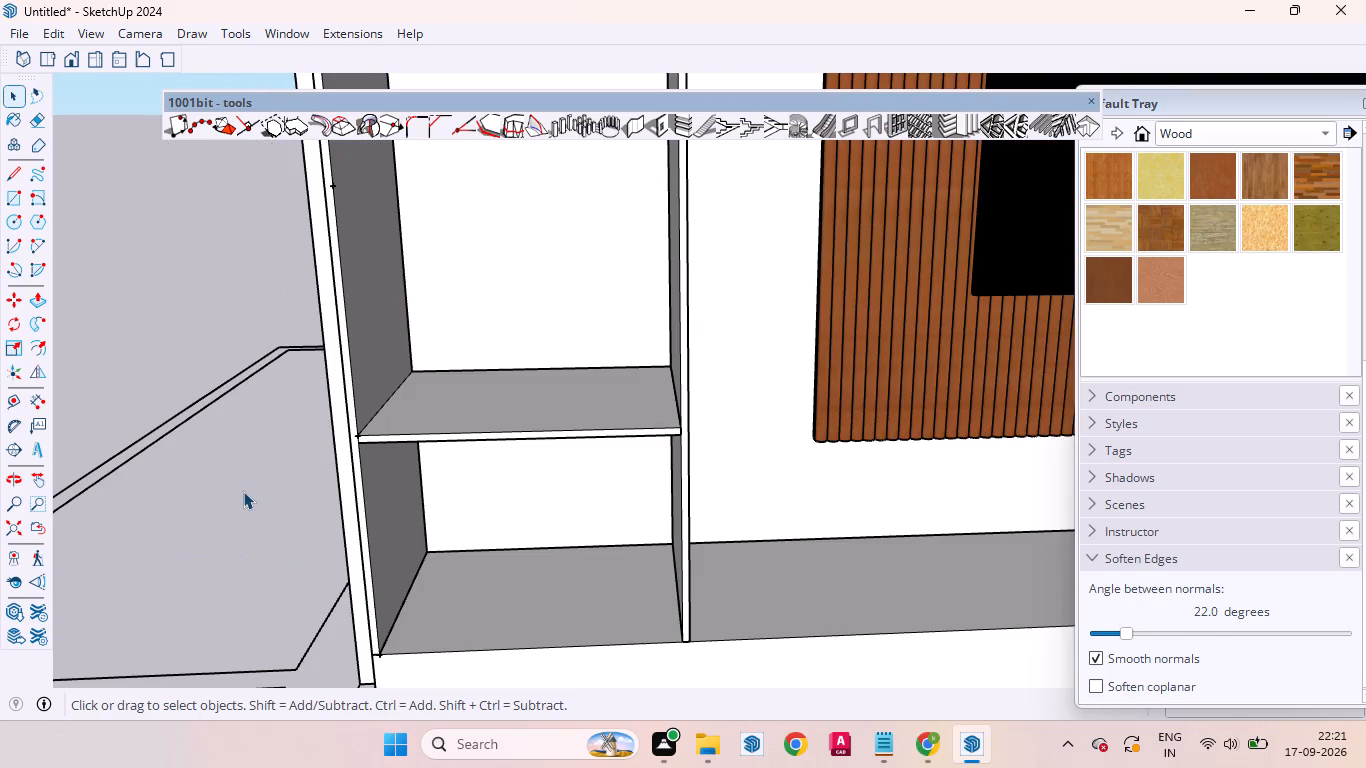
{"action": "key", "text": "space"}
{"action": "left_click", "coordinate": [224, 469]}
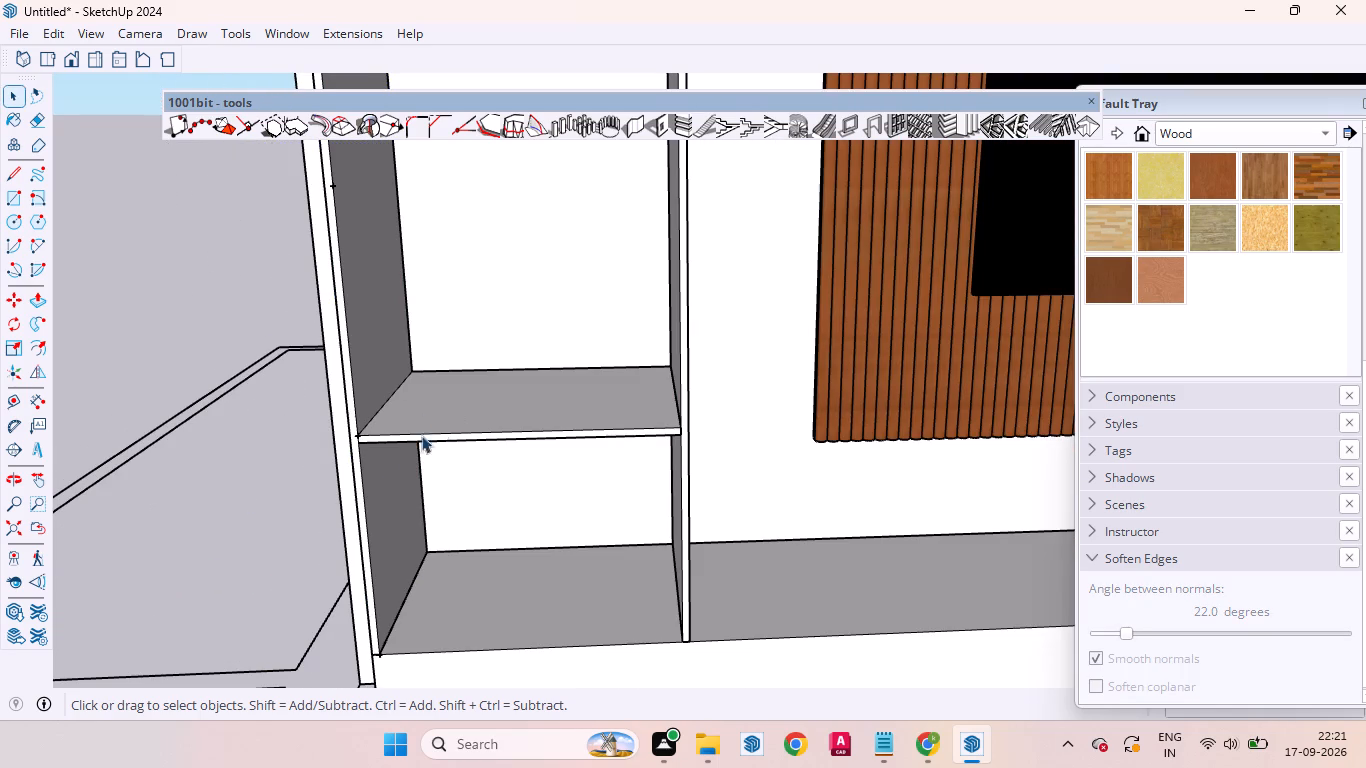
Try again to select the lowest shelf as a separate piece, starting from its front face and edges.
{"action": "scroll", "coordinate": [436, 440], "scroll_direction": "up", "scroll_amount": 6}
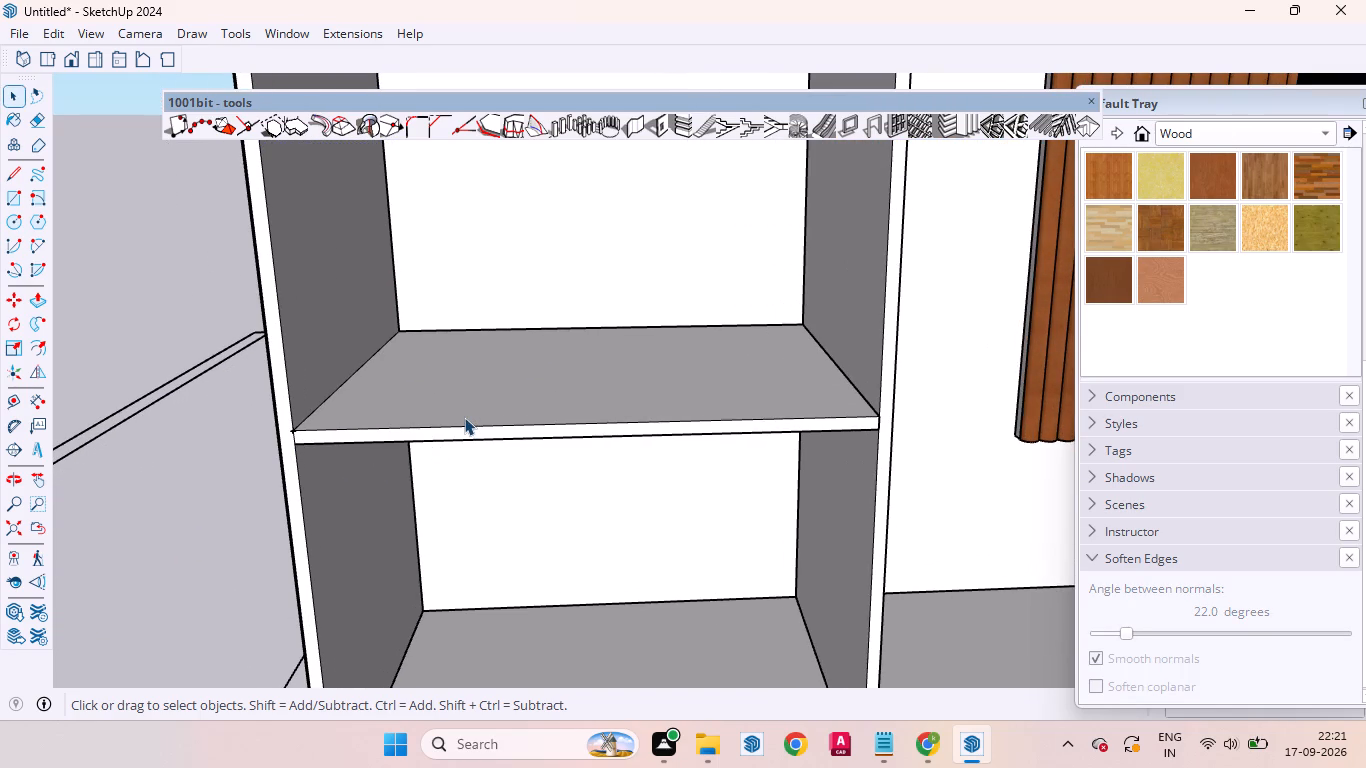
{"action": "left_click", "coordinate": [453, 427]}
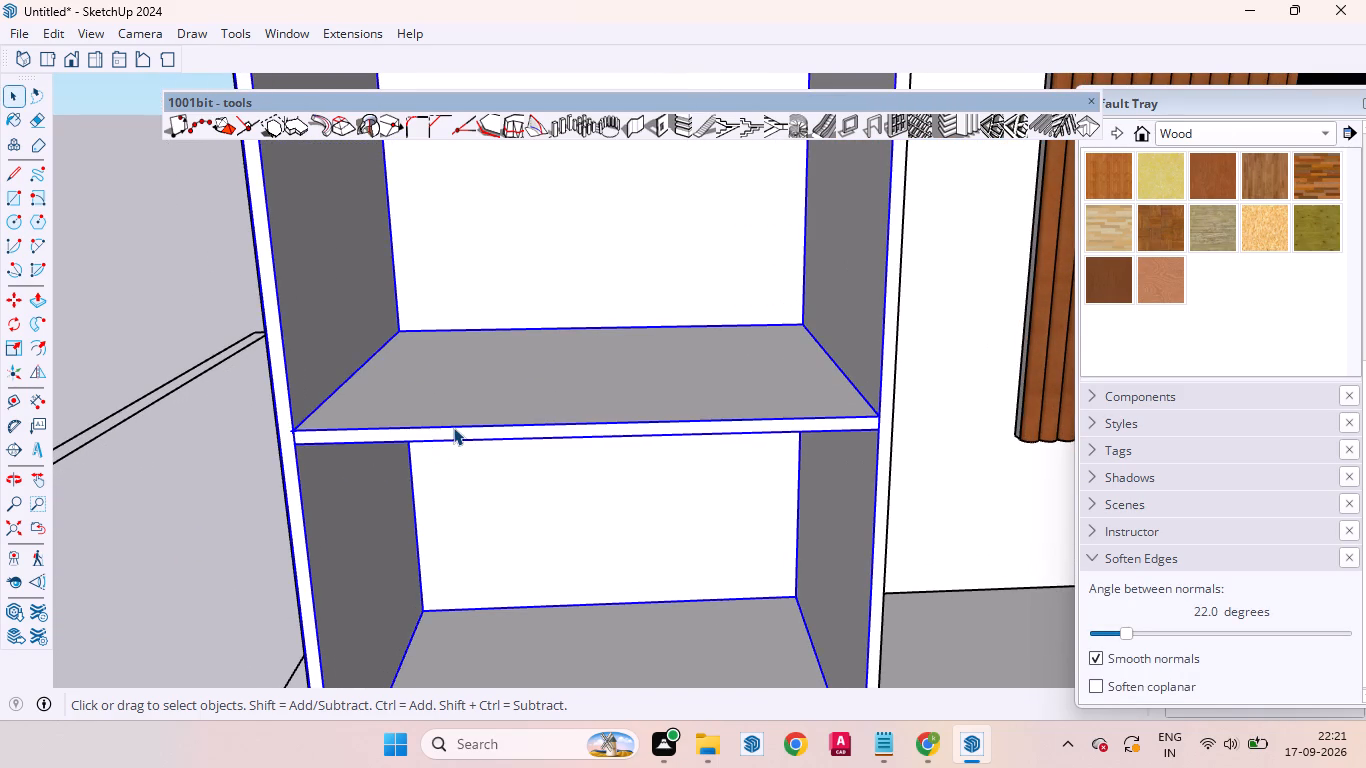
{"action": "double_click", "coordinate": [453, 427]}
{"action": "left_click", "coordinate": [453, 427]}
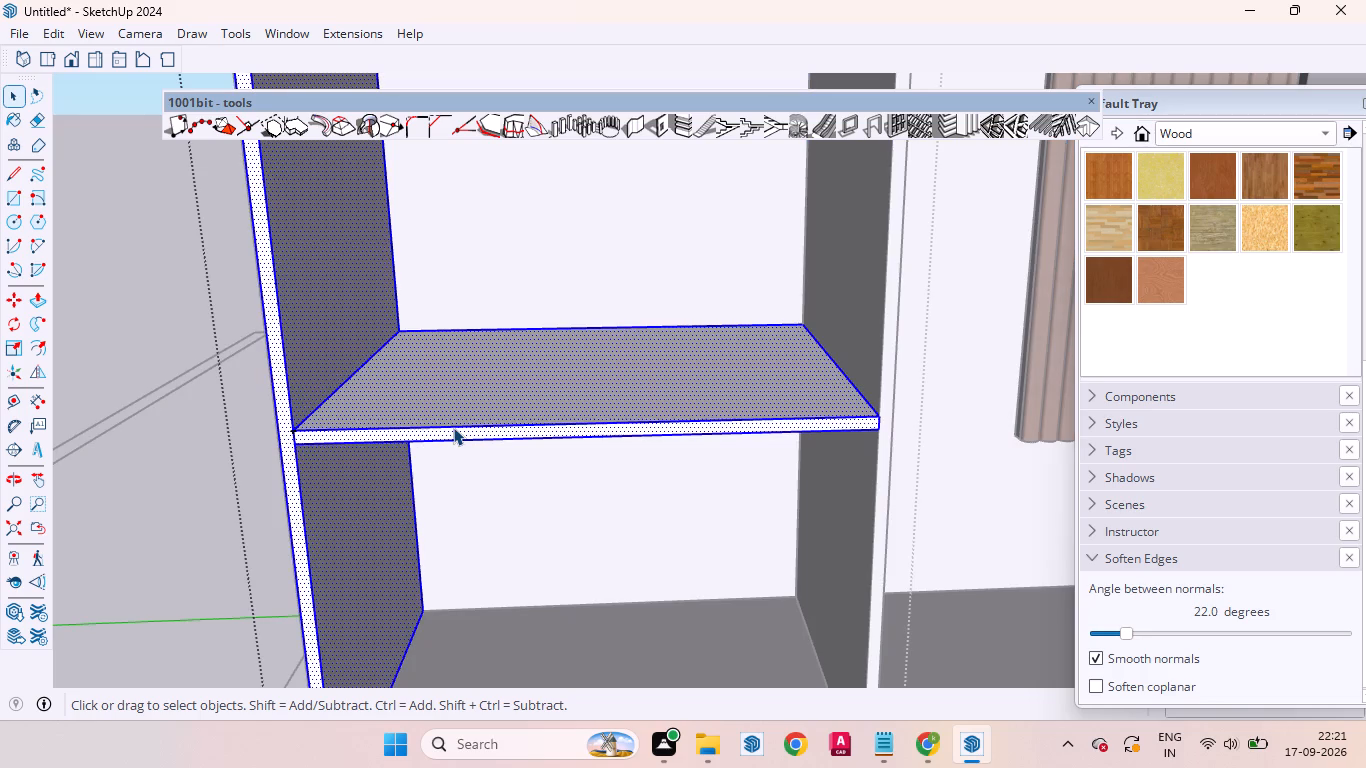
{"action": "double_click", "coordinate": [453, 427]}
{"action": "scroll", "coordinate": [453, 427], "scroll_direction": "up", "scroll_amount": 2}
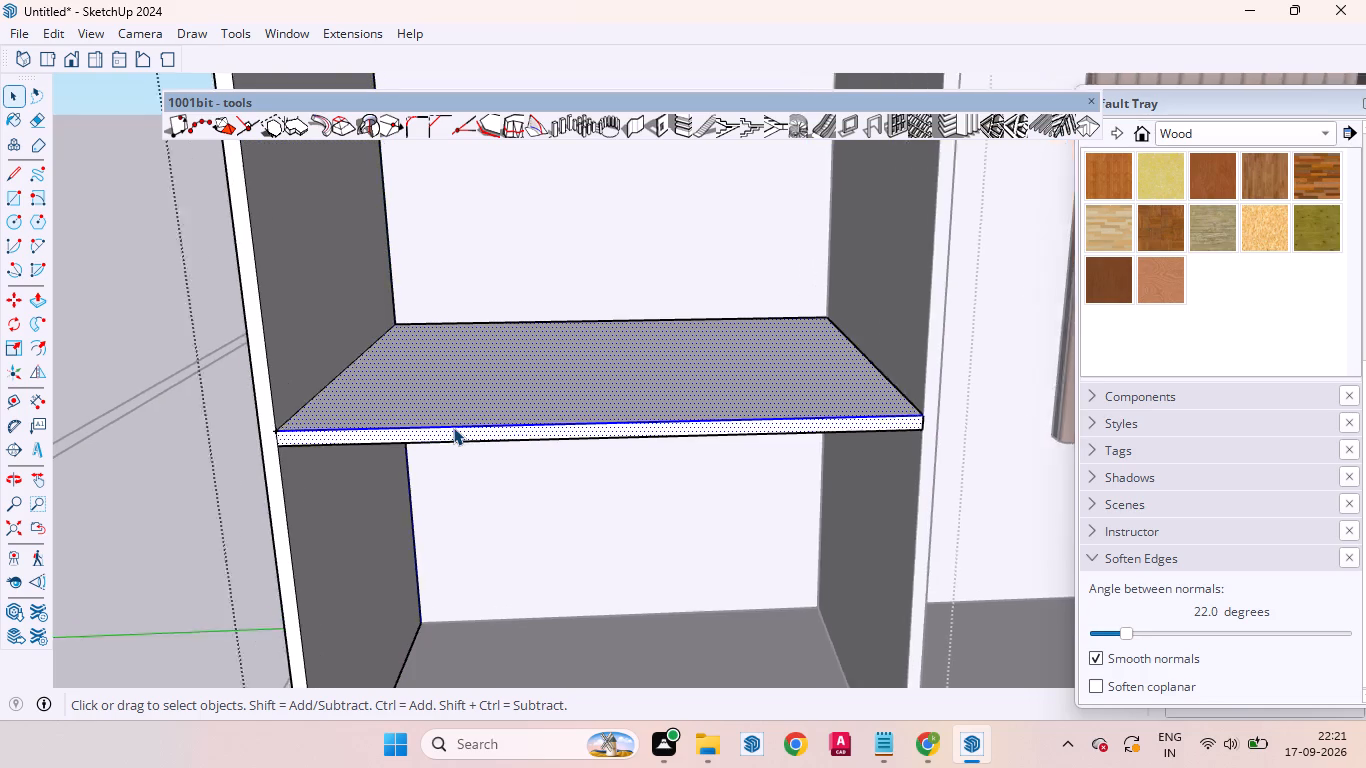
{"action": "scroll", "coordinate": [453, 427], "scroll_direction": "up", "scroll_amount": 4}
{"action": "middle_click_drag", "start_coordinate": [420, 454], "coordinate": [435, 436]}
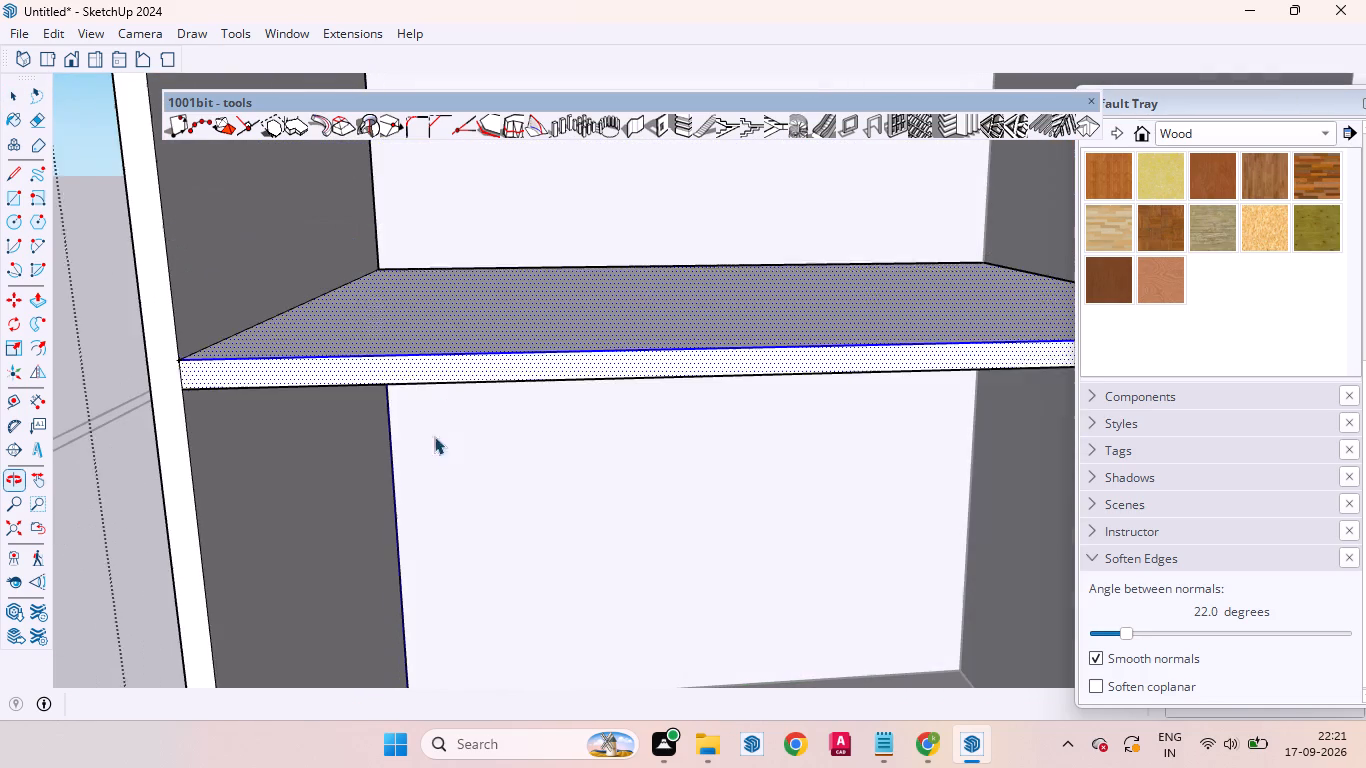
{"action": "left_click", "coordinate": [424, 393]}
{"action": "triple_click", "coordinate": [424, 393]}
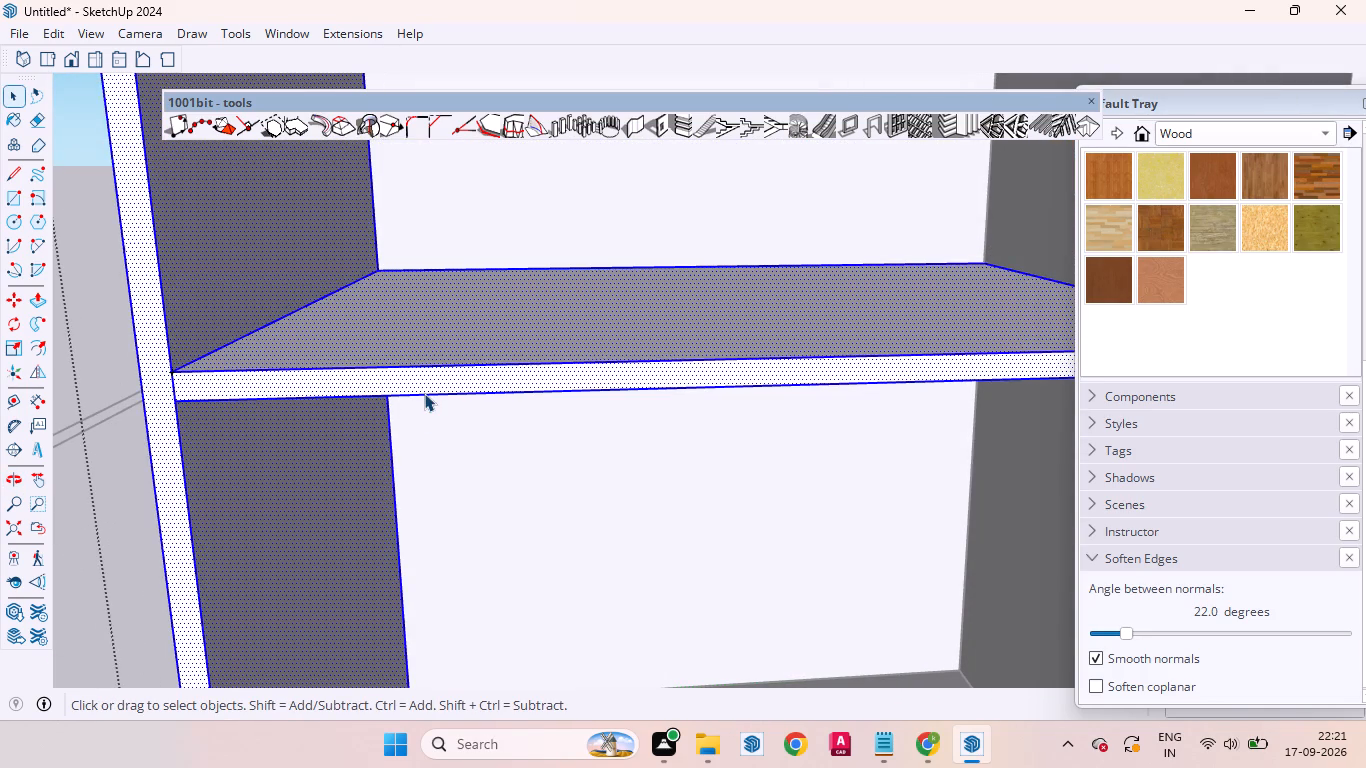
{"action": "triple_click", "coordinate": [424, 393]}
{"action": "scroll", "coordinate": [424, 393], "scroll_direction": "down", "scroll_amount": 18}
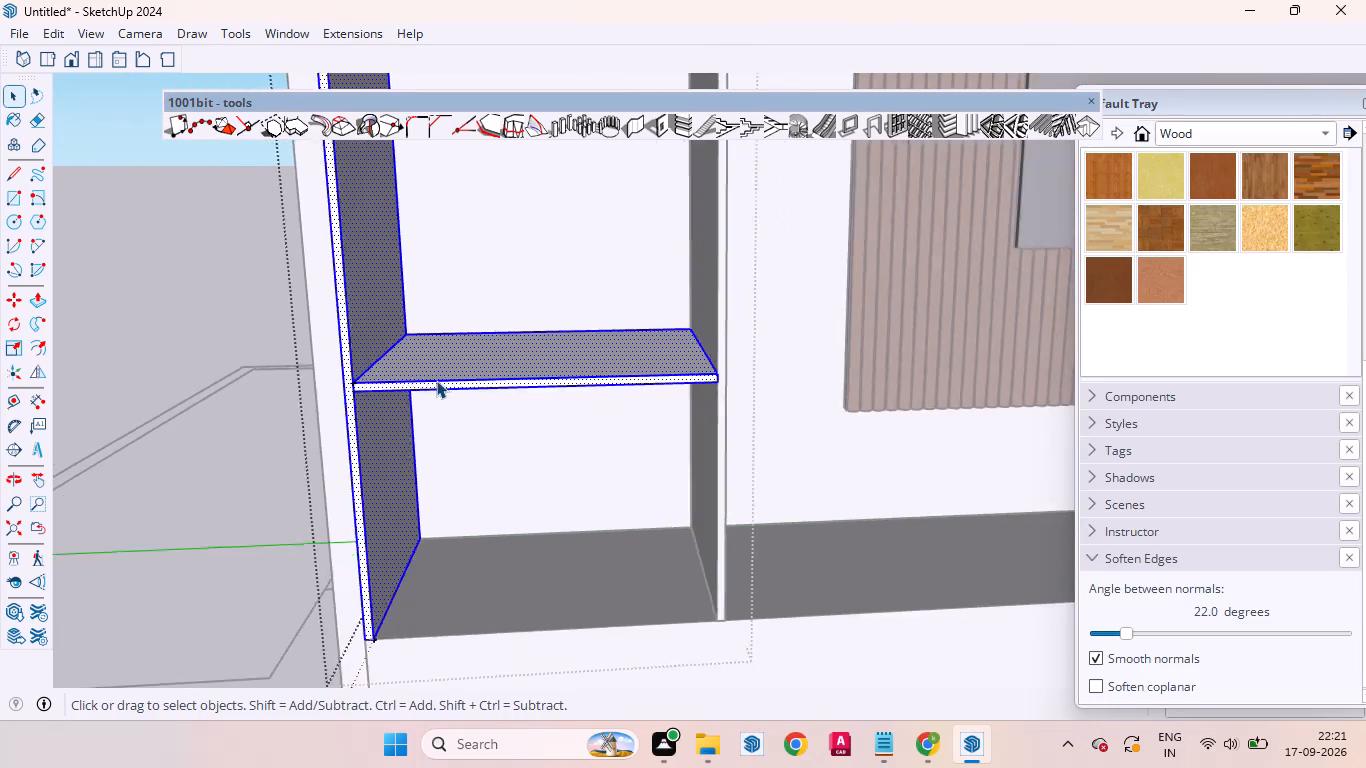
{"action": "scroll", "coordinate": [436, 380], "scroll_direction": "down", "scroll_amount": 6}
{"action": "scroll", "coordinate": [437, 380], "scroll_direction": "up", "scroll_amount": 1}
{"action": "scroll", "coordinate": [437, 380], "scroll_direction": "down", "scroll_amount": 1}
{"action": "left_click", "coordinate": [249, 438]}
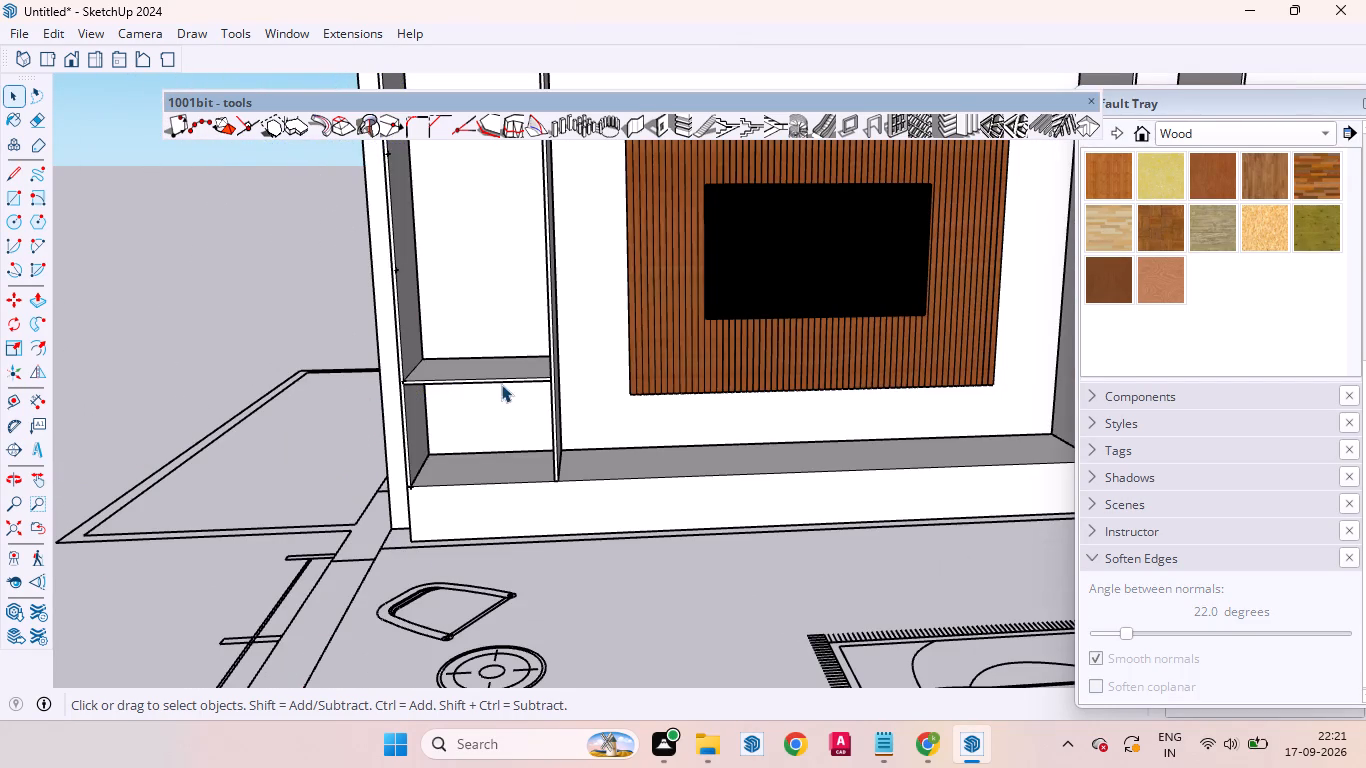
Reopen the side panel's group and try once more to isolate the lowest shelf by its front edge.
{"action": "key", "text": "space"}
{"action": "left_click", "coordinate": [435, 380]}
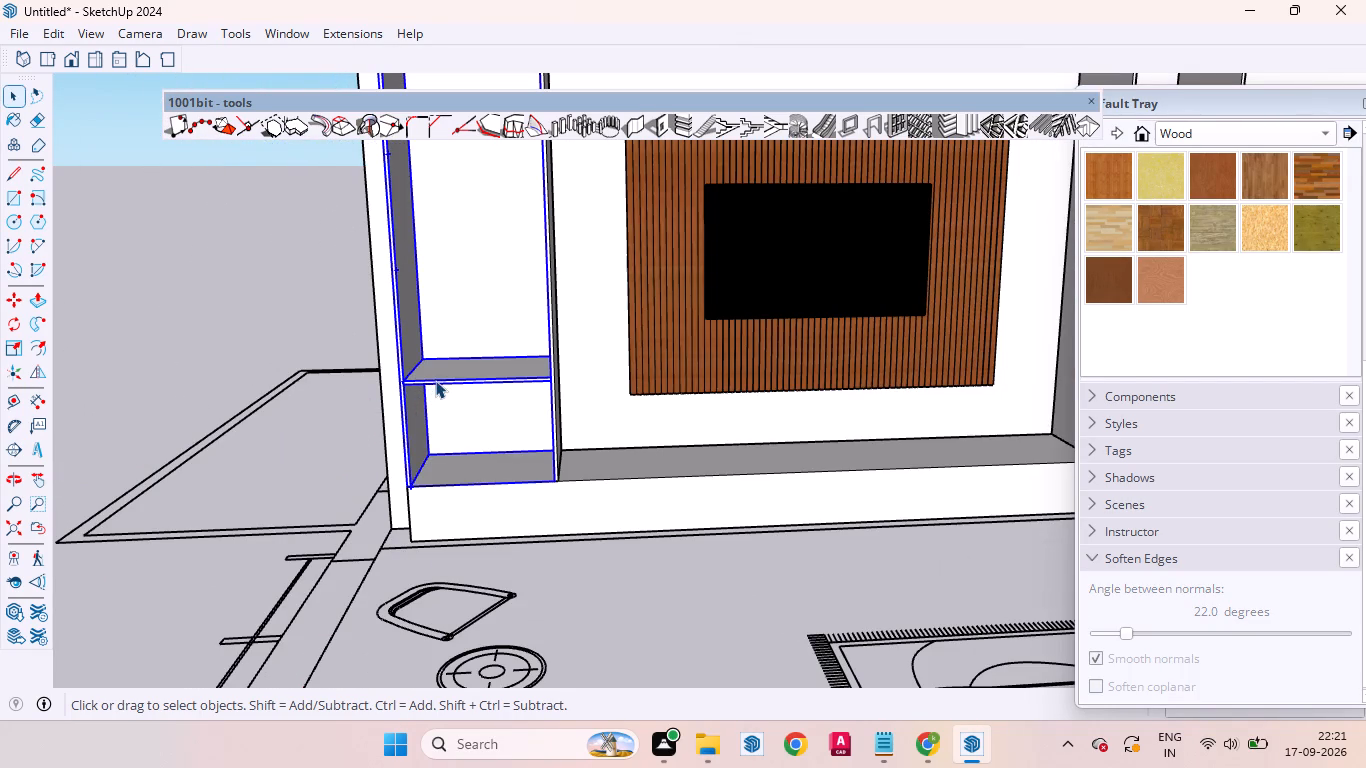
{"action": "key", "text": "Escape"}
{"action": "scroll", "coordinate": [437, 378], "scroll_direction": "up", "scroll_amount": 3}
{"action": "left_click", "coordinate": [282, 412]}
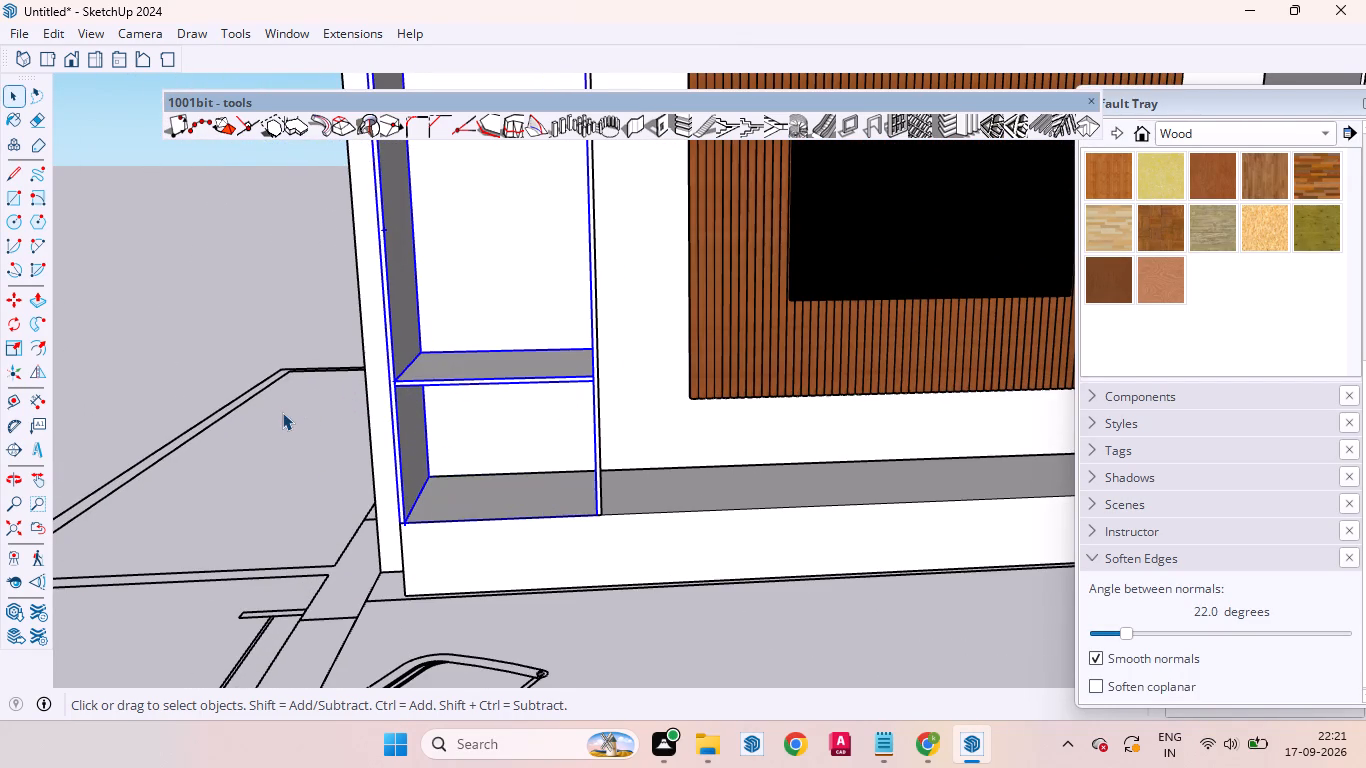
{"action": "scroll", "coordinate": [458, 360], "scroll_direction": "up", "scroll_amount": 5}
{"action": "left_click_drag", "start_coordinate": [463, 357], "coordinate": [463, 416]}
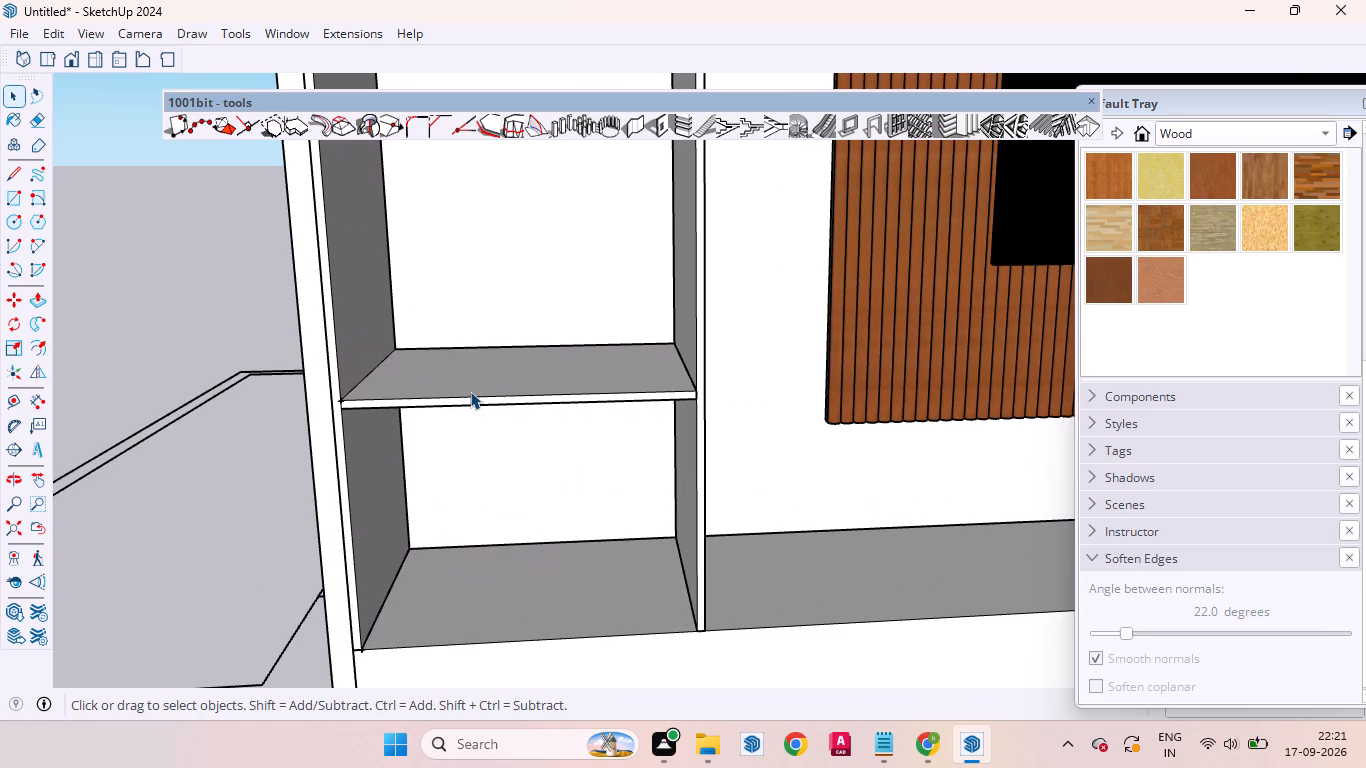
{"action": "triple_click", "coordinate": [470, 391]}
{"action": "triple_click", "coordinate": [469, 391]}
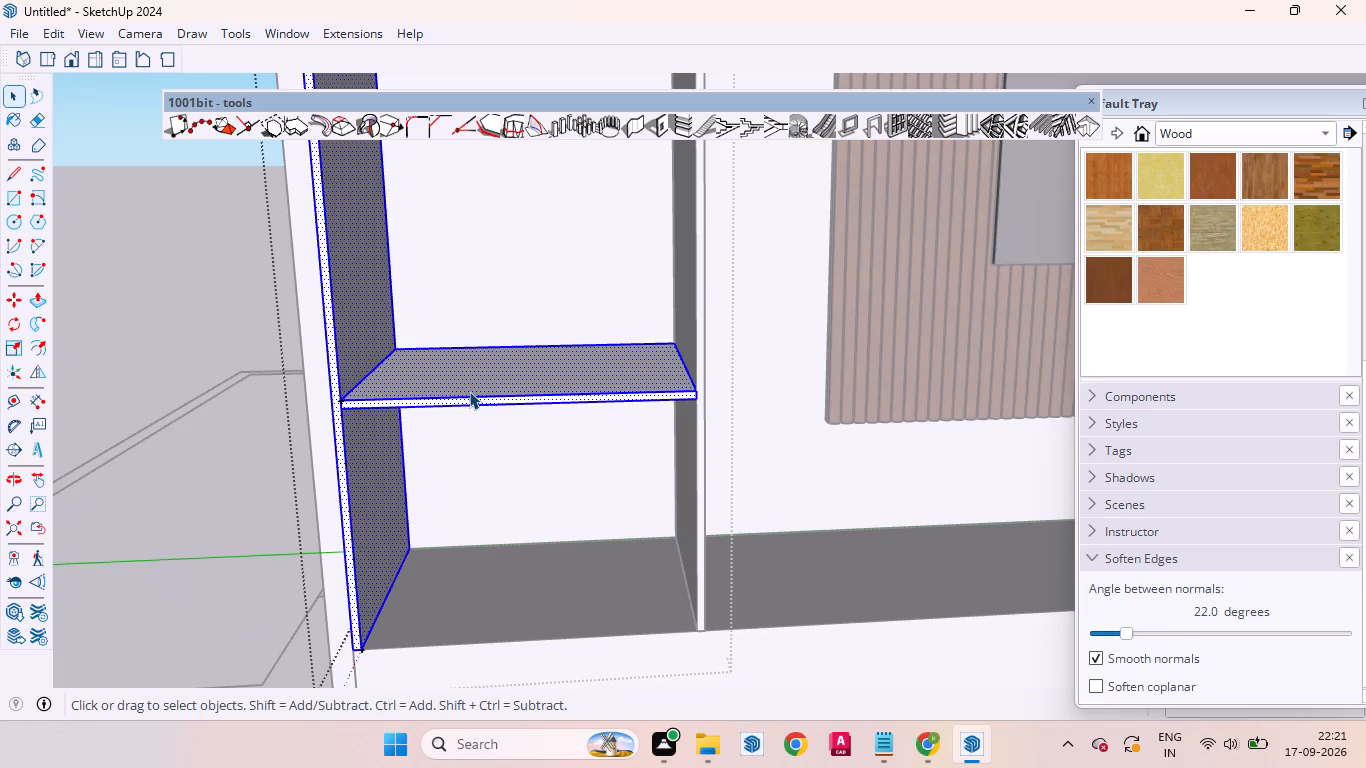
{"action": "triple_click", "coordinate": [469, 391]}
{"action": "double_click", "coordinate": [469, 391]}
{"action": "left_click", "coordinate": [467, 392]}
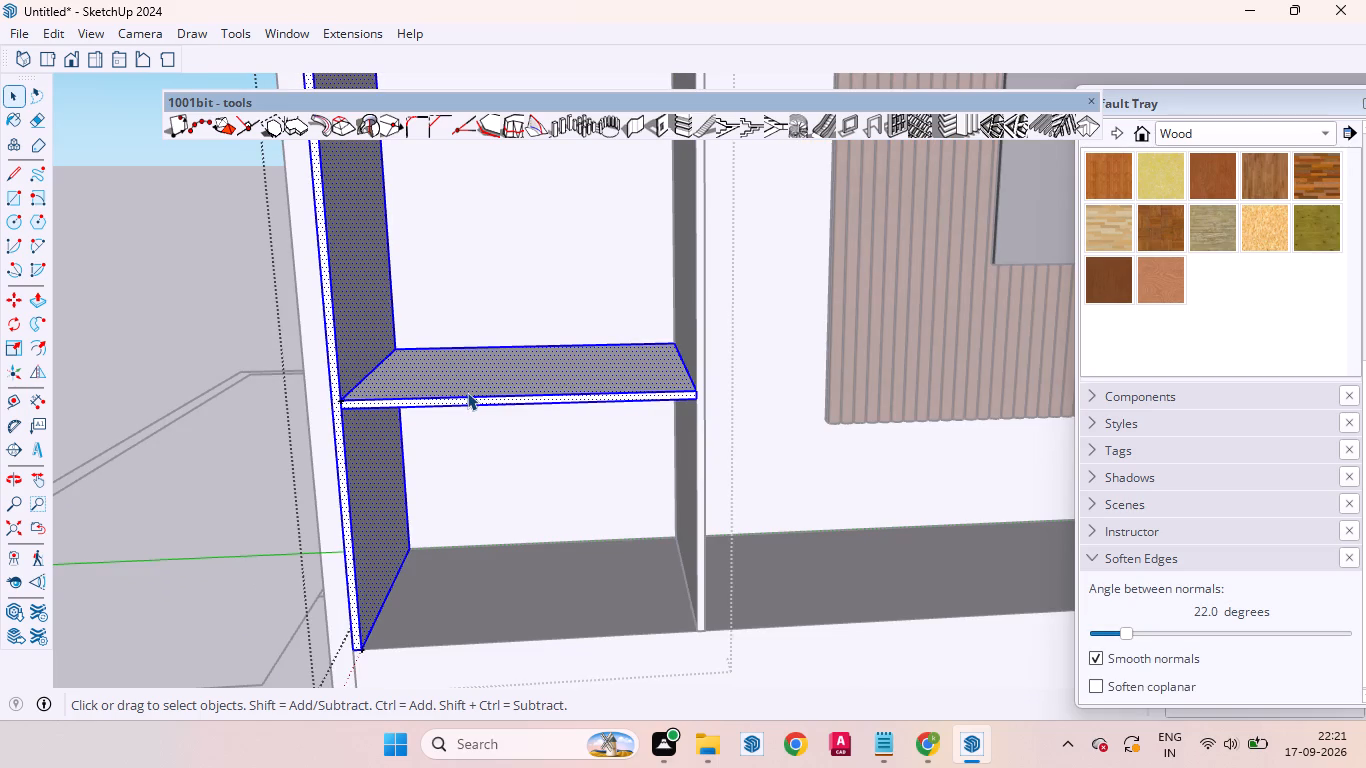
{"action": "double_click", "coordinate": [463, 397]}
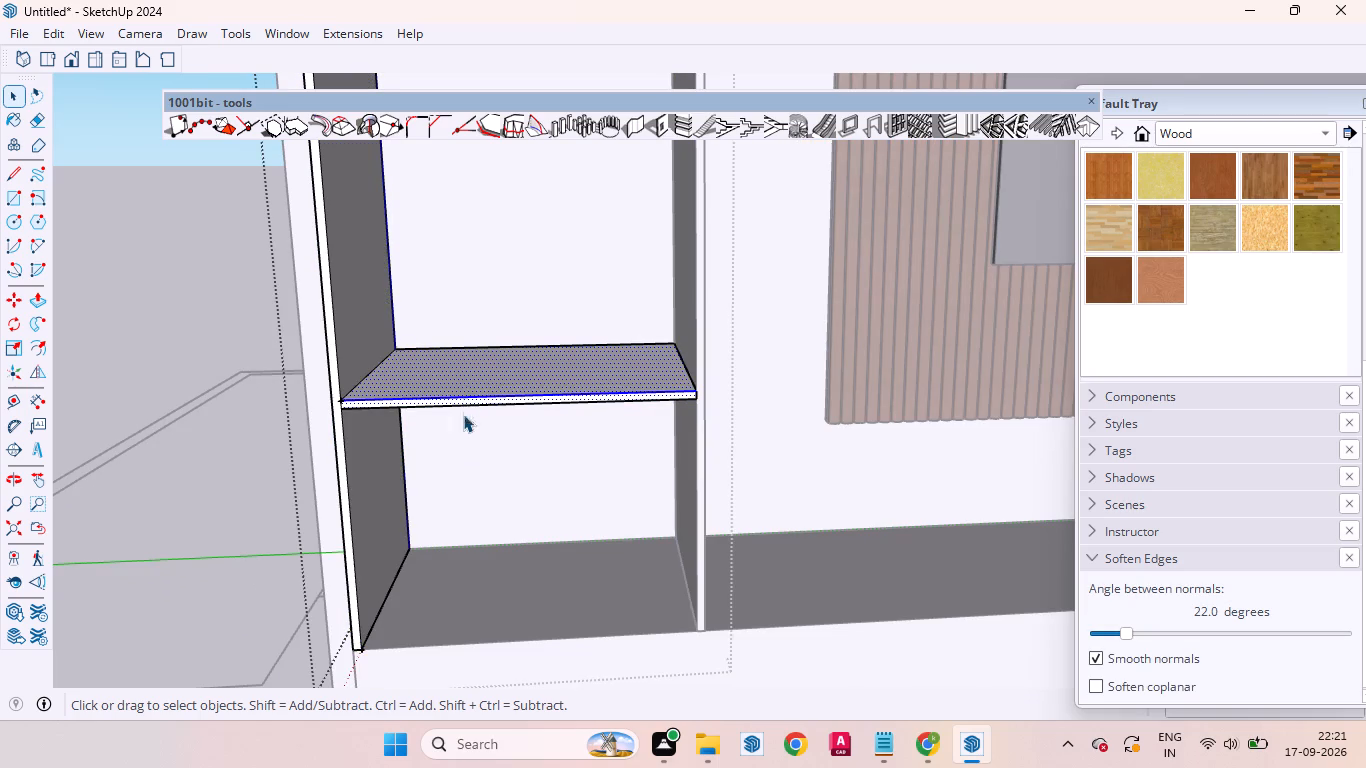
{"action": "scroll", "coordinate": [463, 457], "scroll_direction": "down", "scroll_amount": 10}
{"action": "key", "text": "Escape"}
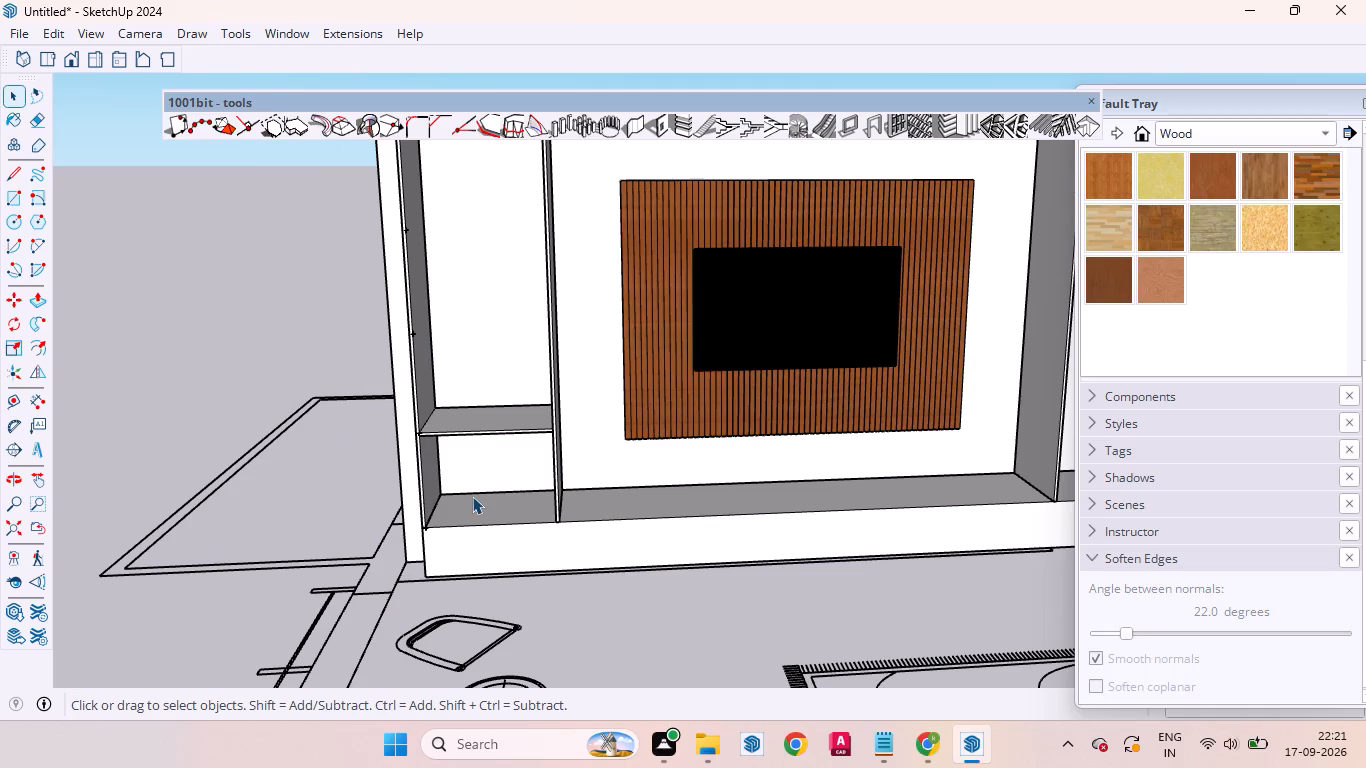
Undo the lowest shelf, the horizontal division lines across the side bay and the division of the side panel's edge.
{"action": "key", "text": "ctrl+z"}
{"action": "key", "text": "ctrl+z"}
{"action": "key", "text": "ctrl+z"}
{"action": "scroll", "coordinate": [472, 496], "scroll_direction": "down", "scroll_amount": 6, "text": "ctrl"}
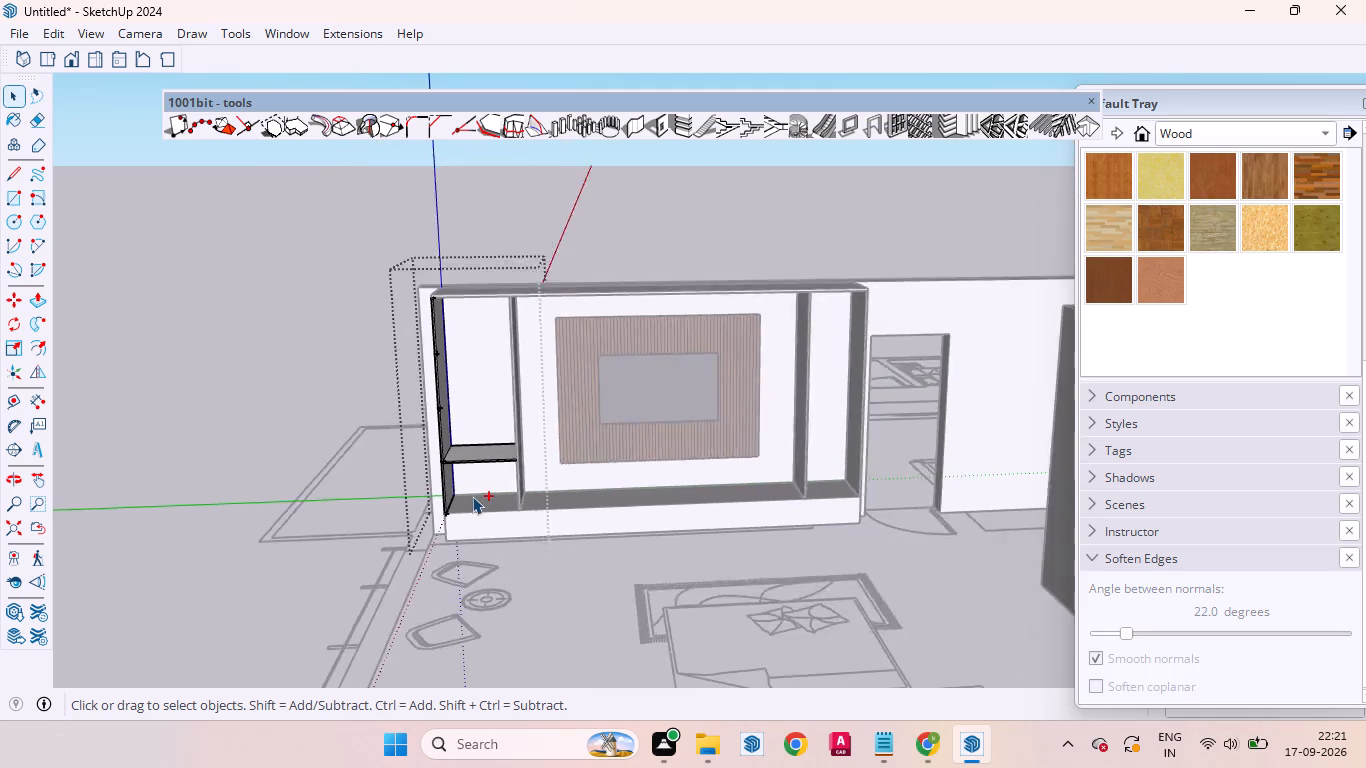
{"action": "key", "text": "ctrl+z"}
{"action": "key", "text": "ctrl+z"}
{"action": "key", "text": "ctrl+z"}
{"action": "key", "text": "ctrl+z"}
{"action": "key", "text": "ctrl+z"}
{"action": "key", "text": "ctrl+z"}
{"action": "key", "text": "ctrl+z"}
{"action": "key", "text": "ctrl+z"}
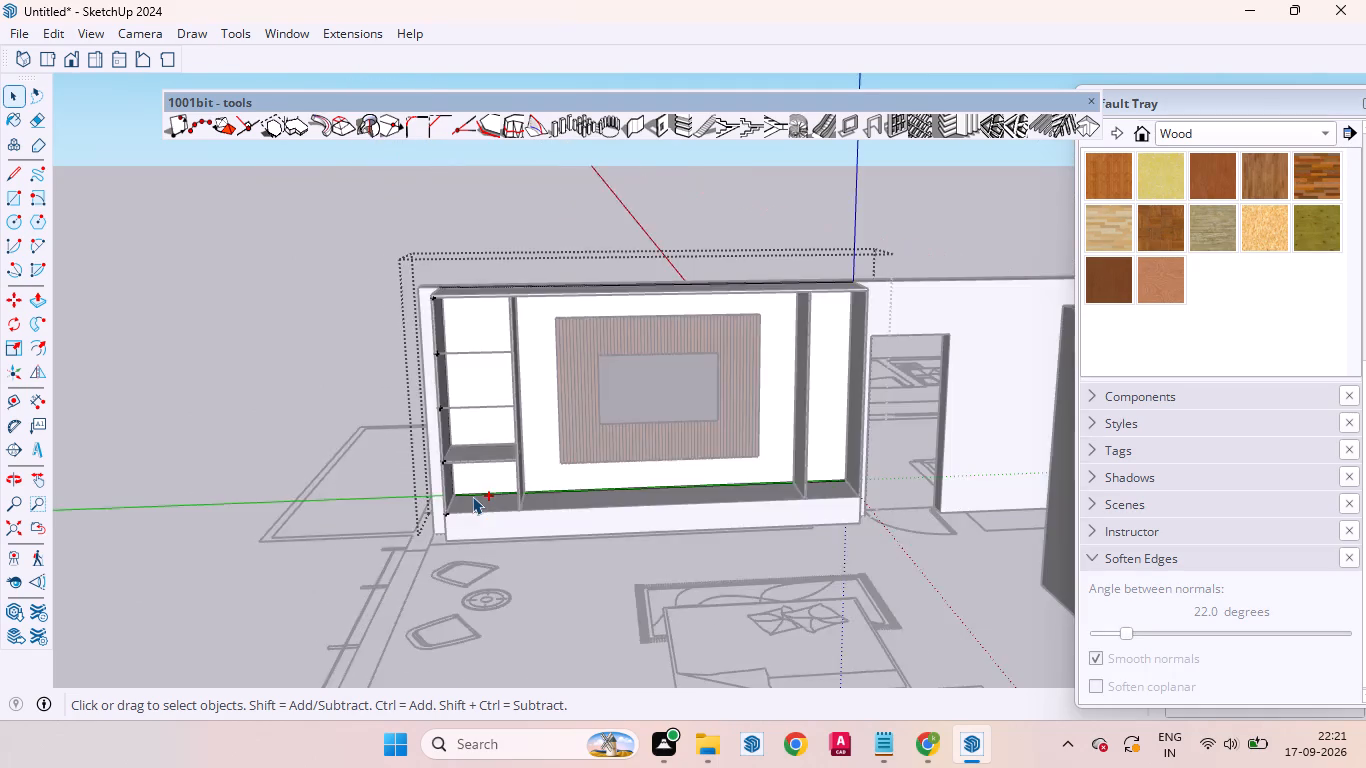
{"action": "key", "text": "ctrl+z"}
{"action": "key", "text": "ctrl+z"}
{"action": "key", "text": "ctrl+z"}
{"action": "key", "text": "ctrl+z"}
{"action": "key", "text": "ctrl+z"}
{"action": "key", "text": "ctrl+z"}
{"action": "key", "text": "ctrl+z"}
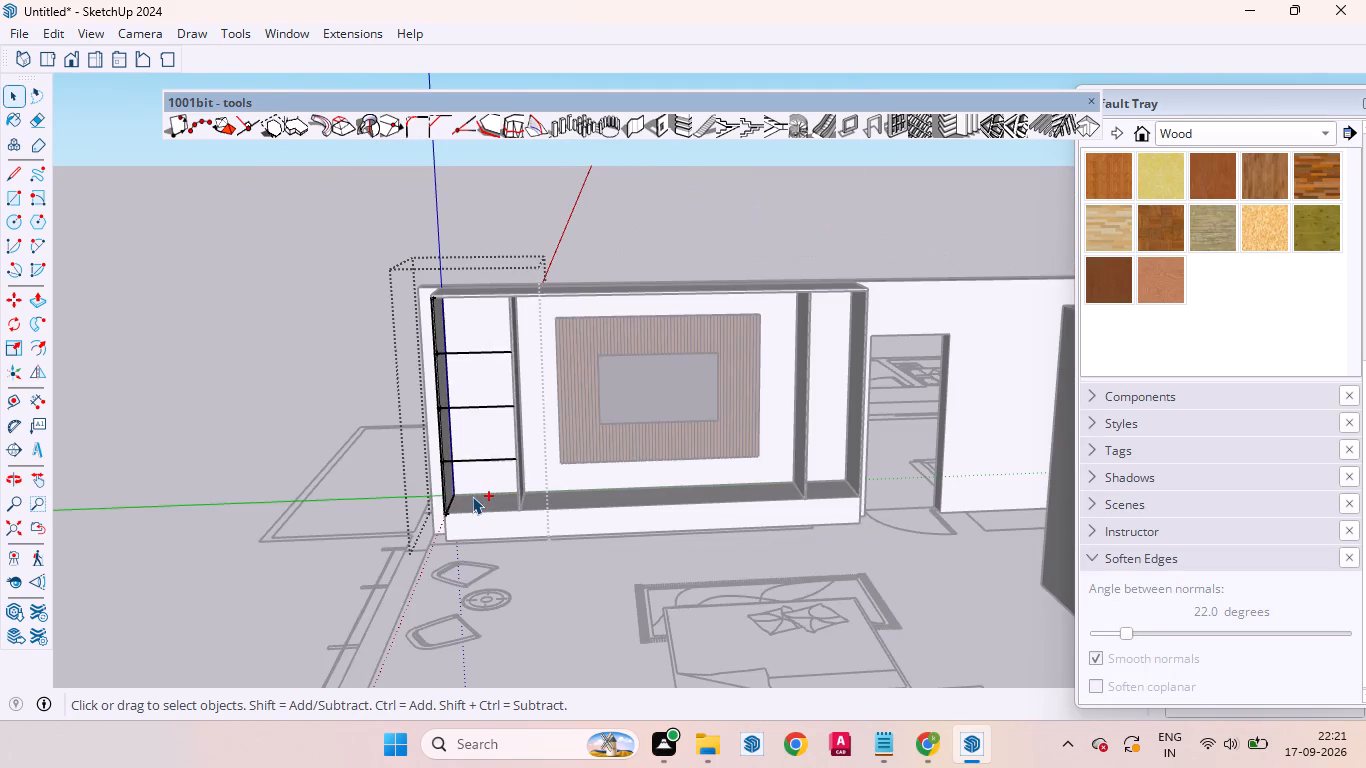
{"action": "key", "text": "ctrl+z"}
{"action": "key", "text": "ctrl+z"}
{"action": "key", "text": "ctrl+z"}
{"action": "key", "text": "ctrl+z"}
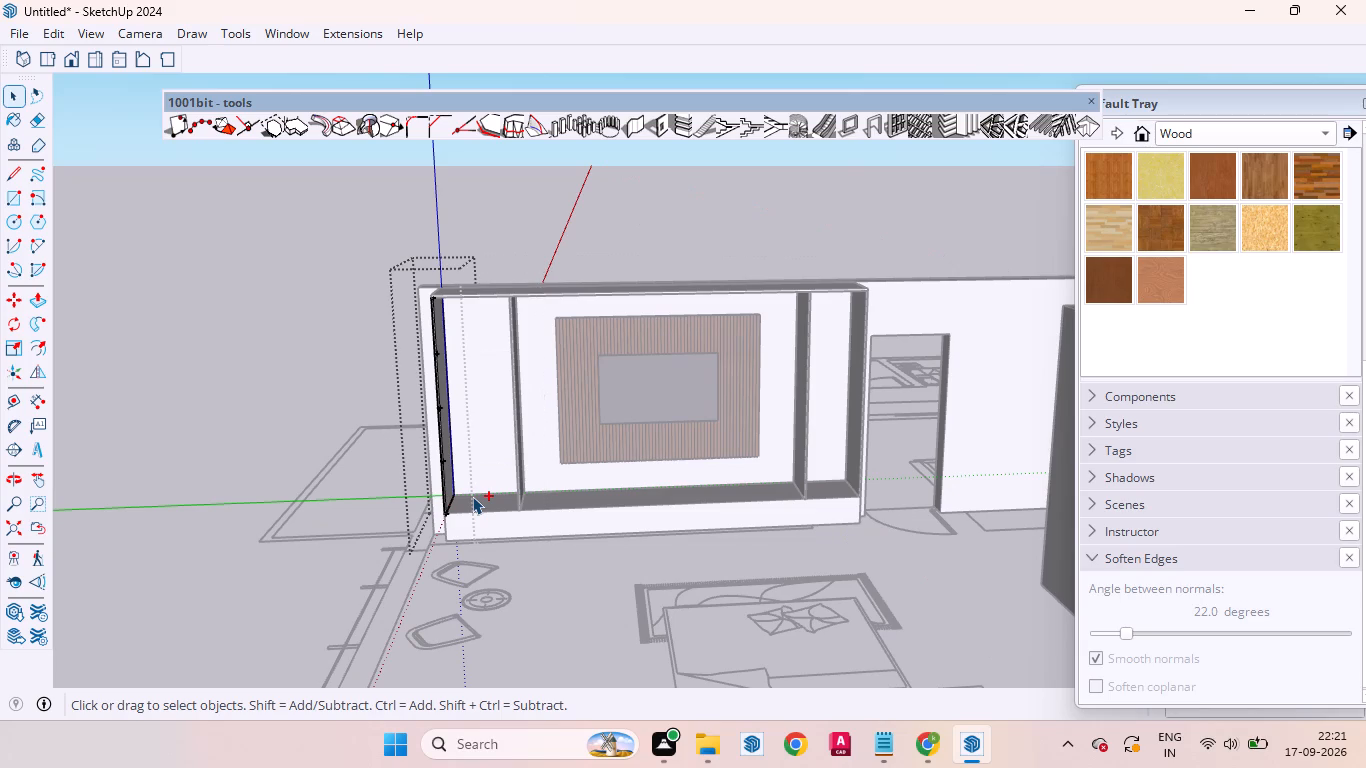
{"action": "key", "text": "ctrl+z"}
Divide the inner front vertical edge of the side panel's group into 4 even segments with points at both ends.
{"action": "key", "text": "space"}
{"action": "left_click", "coordinate": [302, 453]}
{"action": "scroll", "coordinate": [416, 371], "scroll_direction": "up", "scroll_amount": 6}
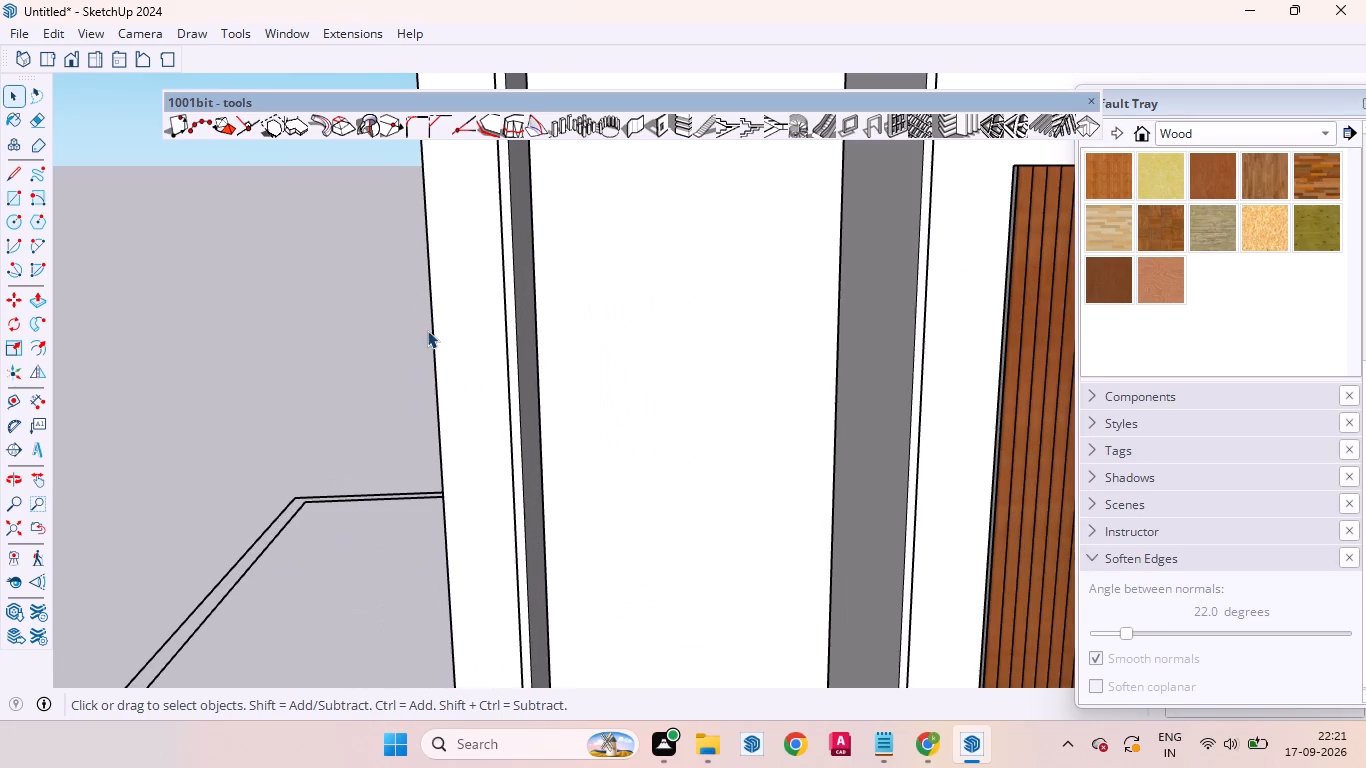
{"action": "left_click", "coordinate": [515, 346]}
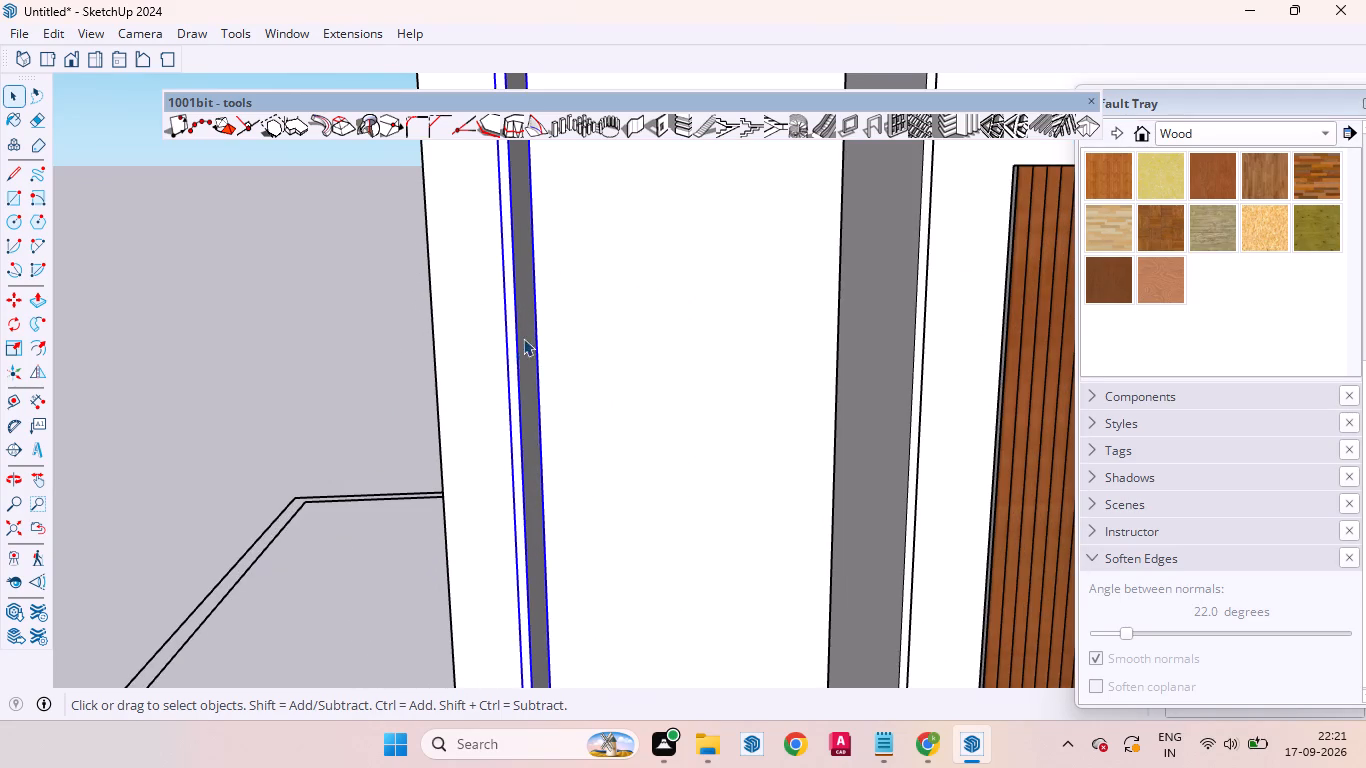
{"action": "scroll", "coordinate": [524, 338], "scroll_direction": "down", "scroll_amount": 11}
{"action": "scroll", "coordinate": [495, 301], "scroll_direction": "up", "scroll_amount": 14}
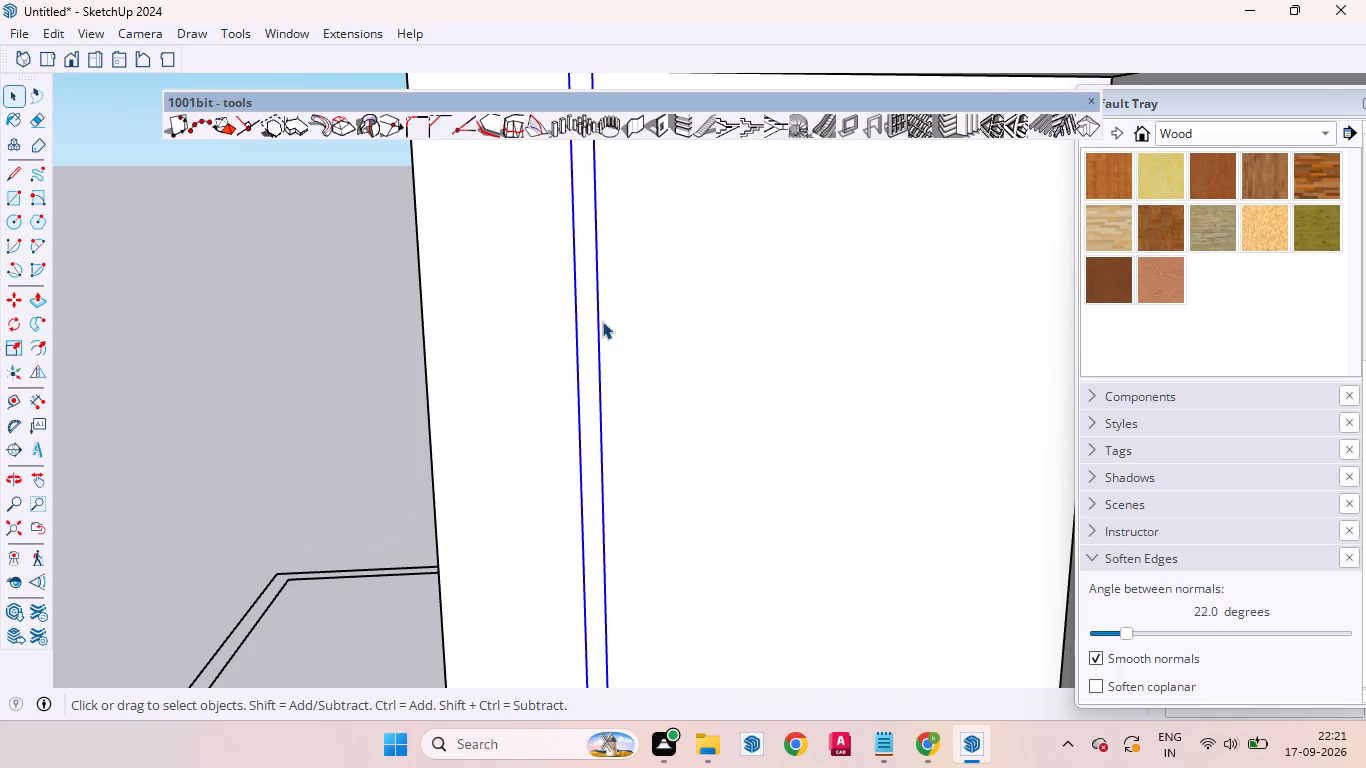
{"action": "left_click", "coordinate": [599, 334]}
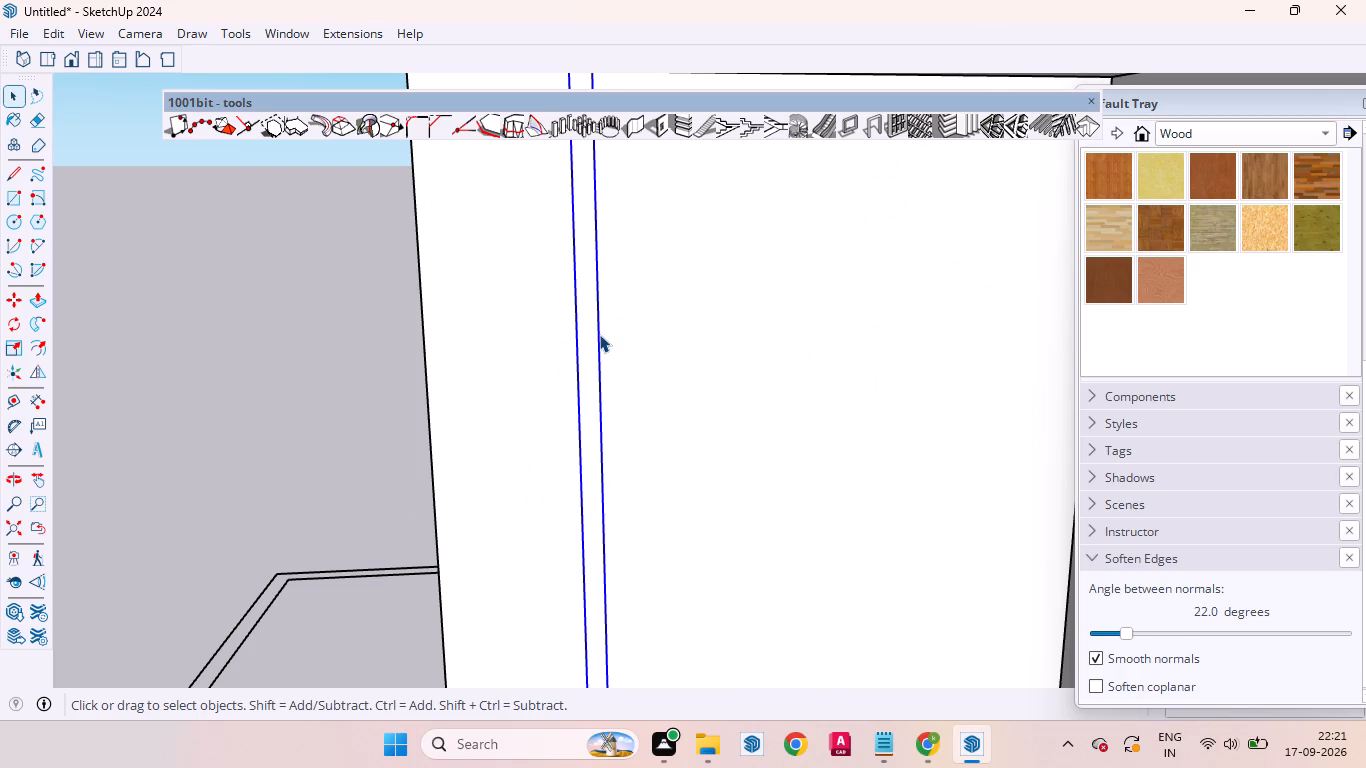
{"action": "double_click", "coordinate": [599, 334]}
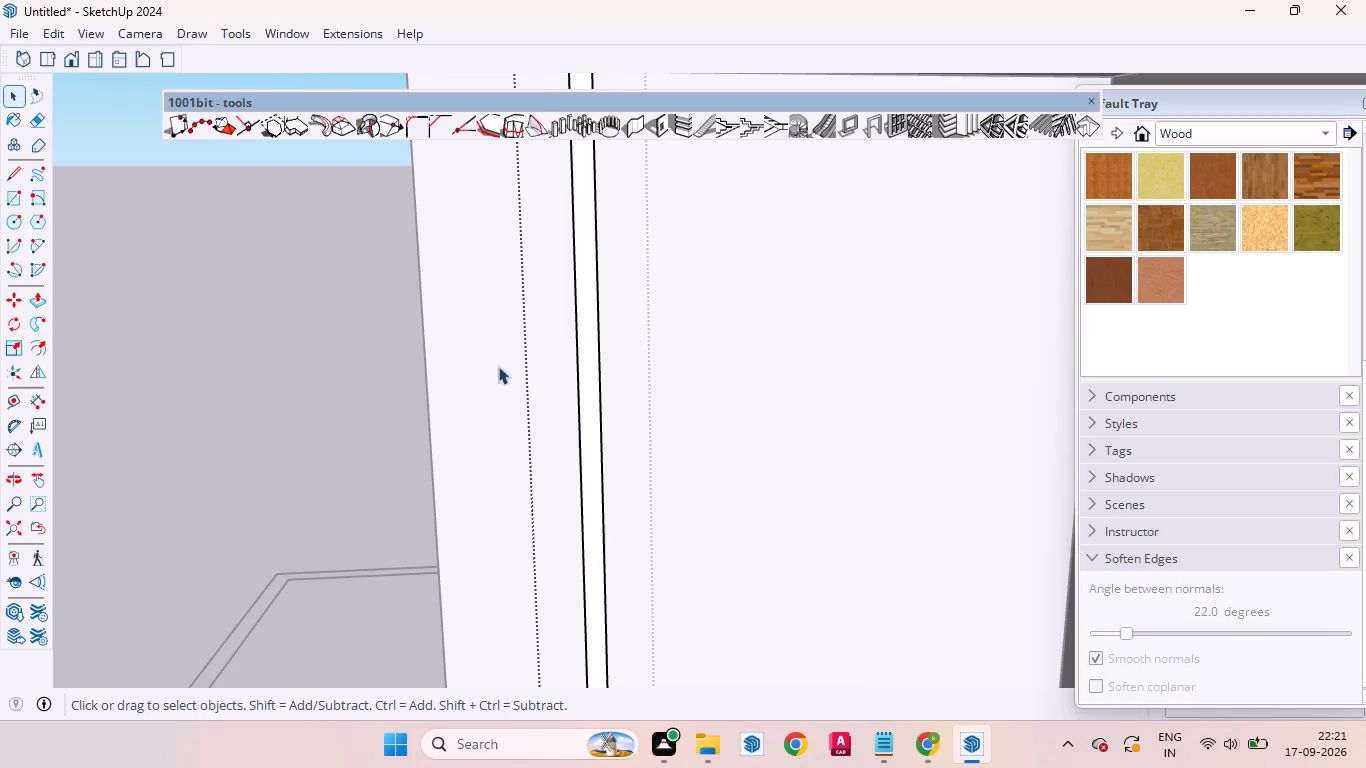
{"action": "scroll", "coordinate": [485, 367], "scroll_direction": "down", "scroll_amount": 5}
{"action": "scroll", "coordinate": [485, 367], "scroll_direction": "up", "scroll_amount": 2}
{"action": "scroll", "coordinate": [485, 367], "scroll_direction": "down", "scroll_amount": 2}
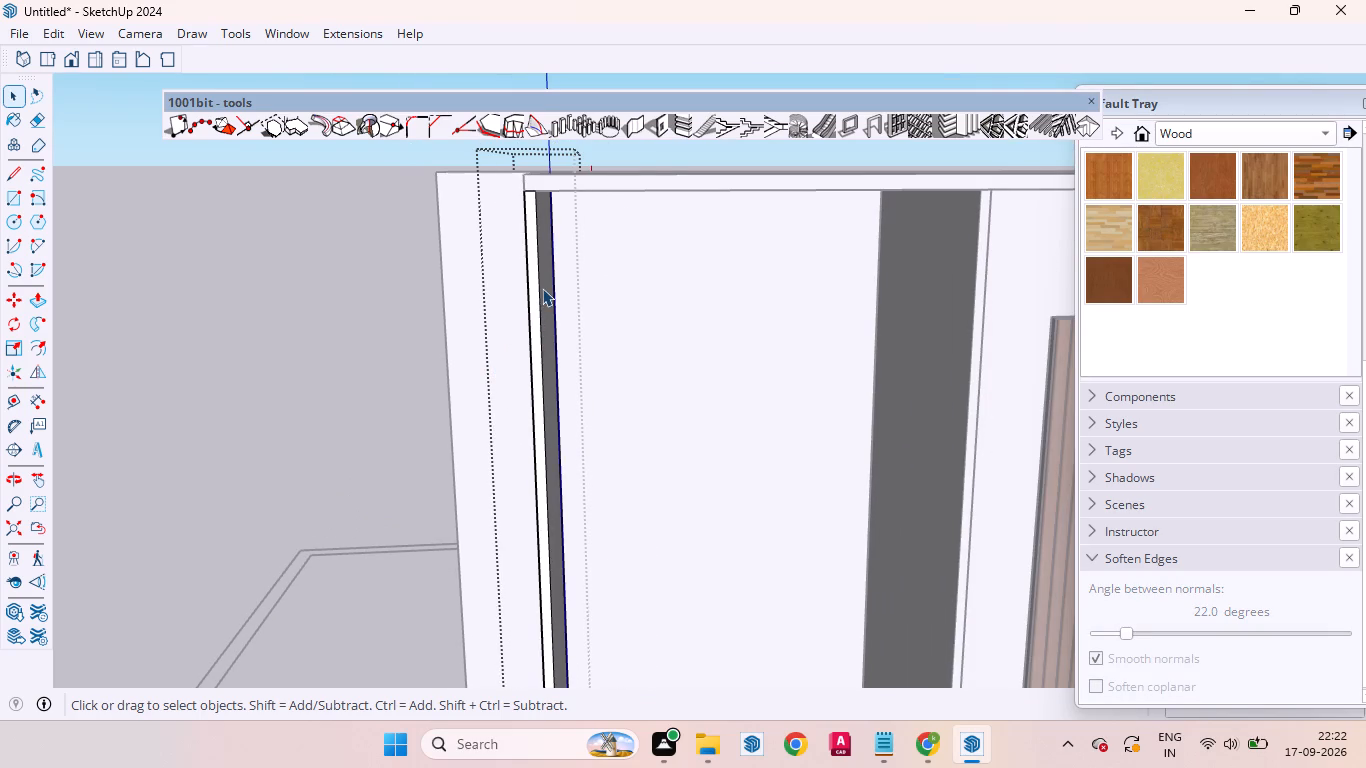
{"action": "left_click", "coordinate": [536, 293]}
{"action": "left_click", "coordinate": [538, 292]}
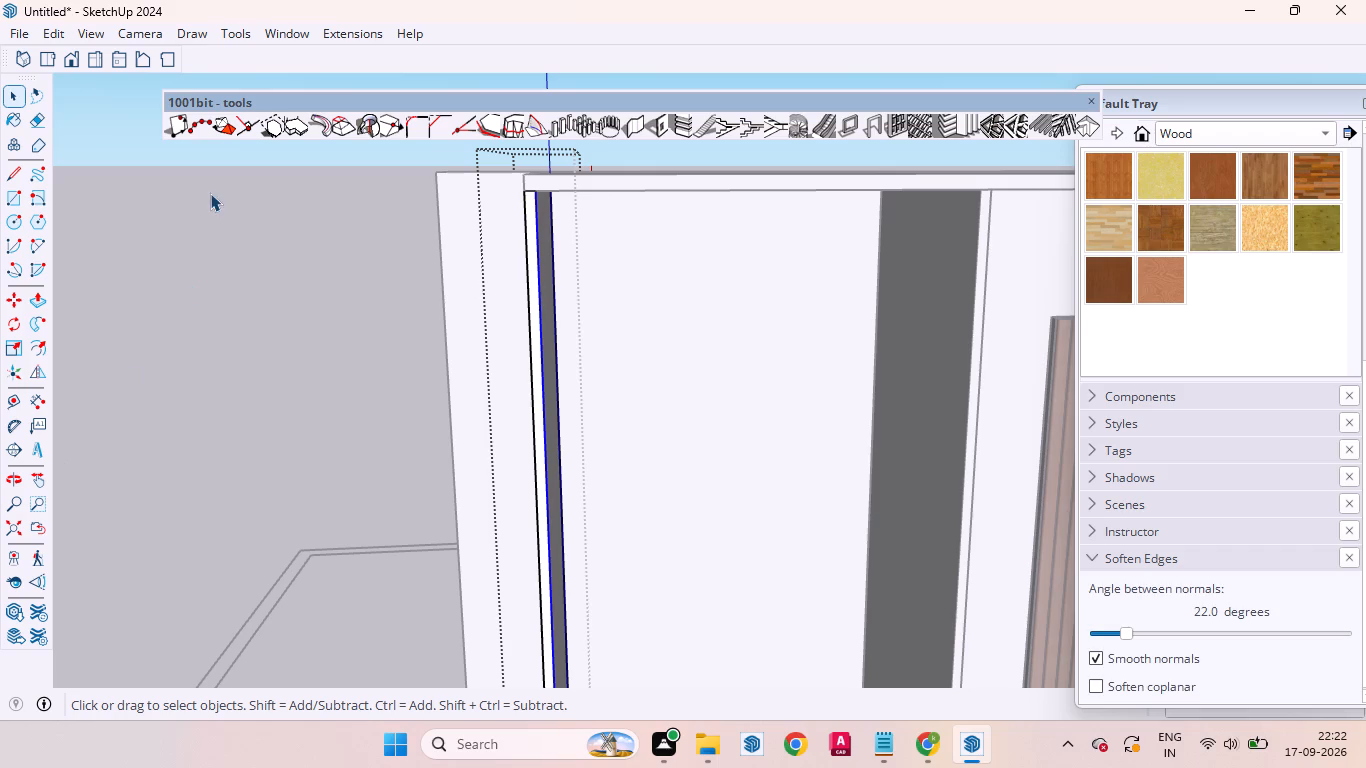
{"action": "left_click", "coordinate": [207, 126]}
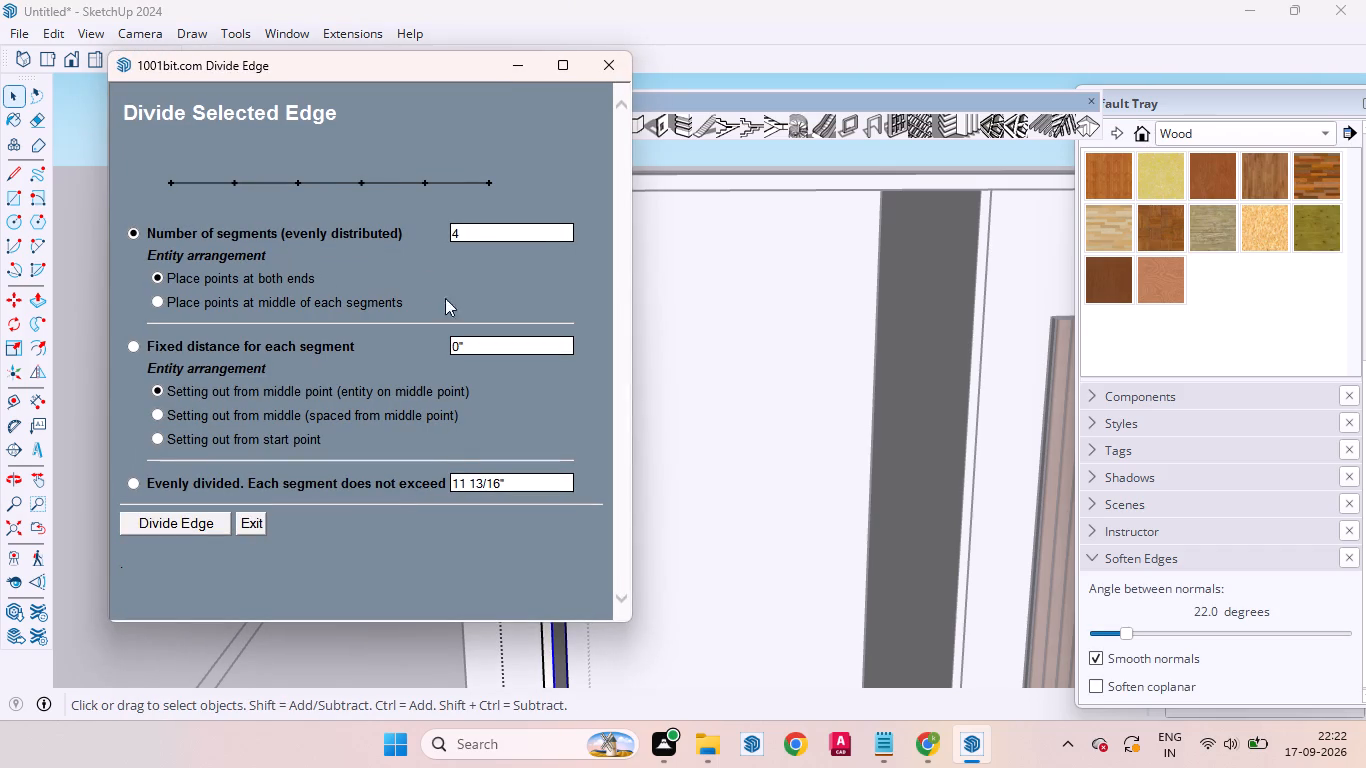
{"action": "left_click", "coordinate": [184, 519]}
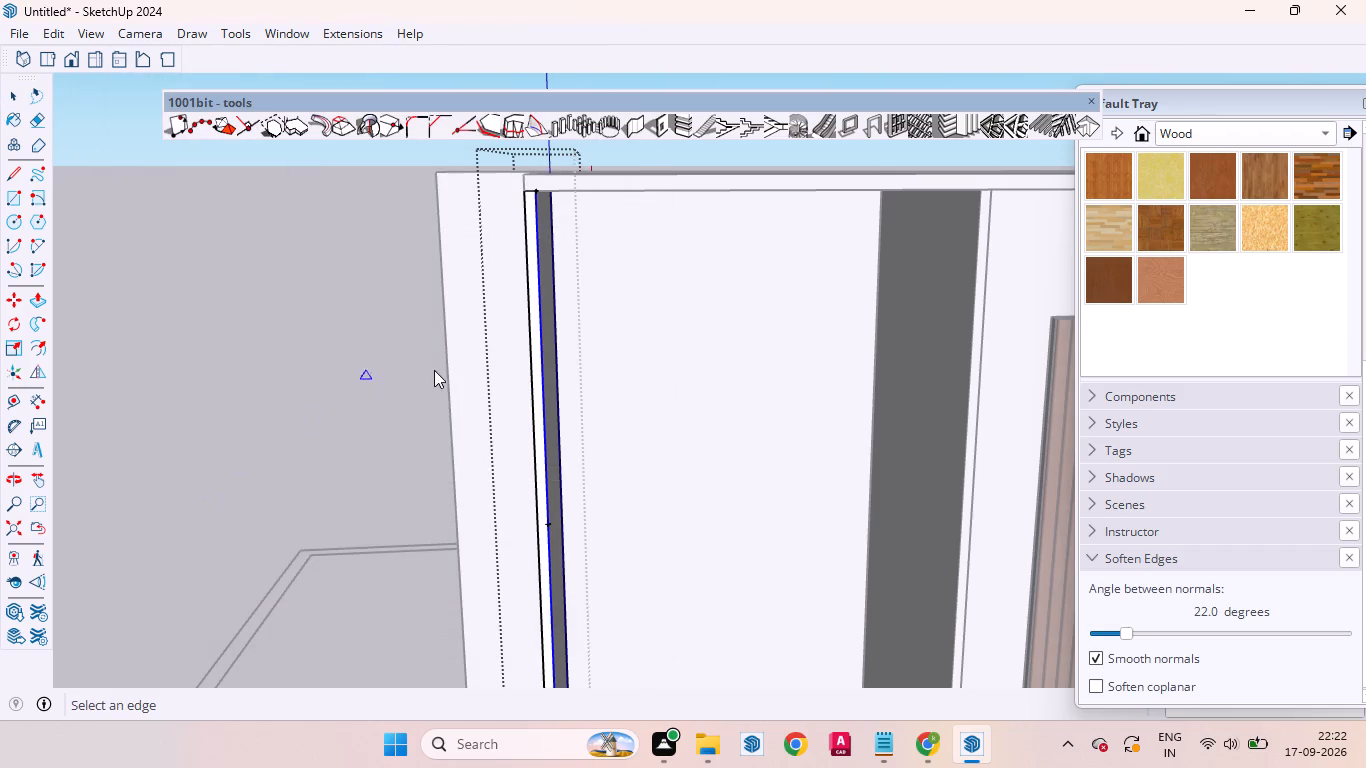
{"action": "scroll", "coordinate": [401, 377], "scroll_direction": "down", "scroll_amount": 12}
{"action": "key", "text": "Escape"}
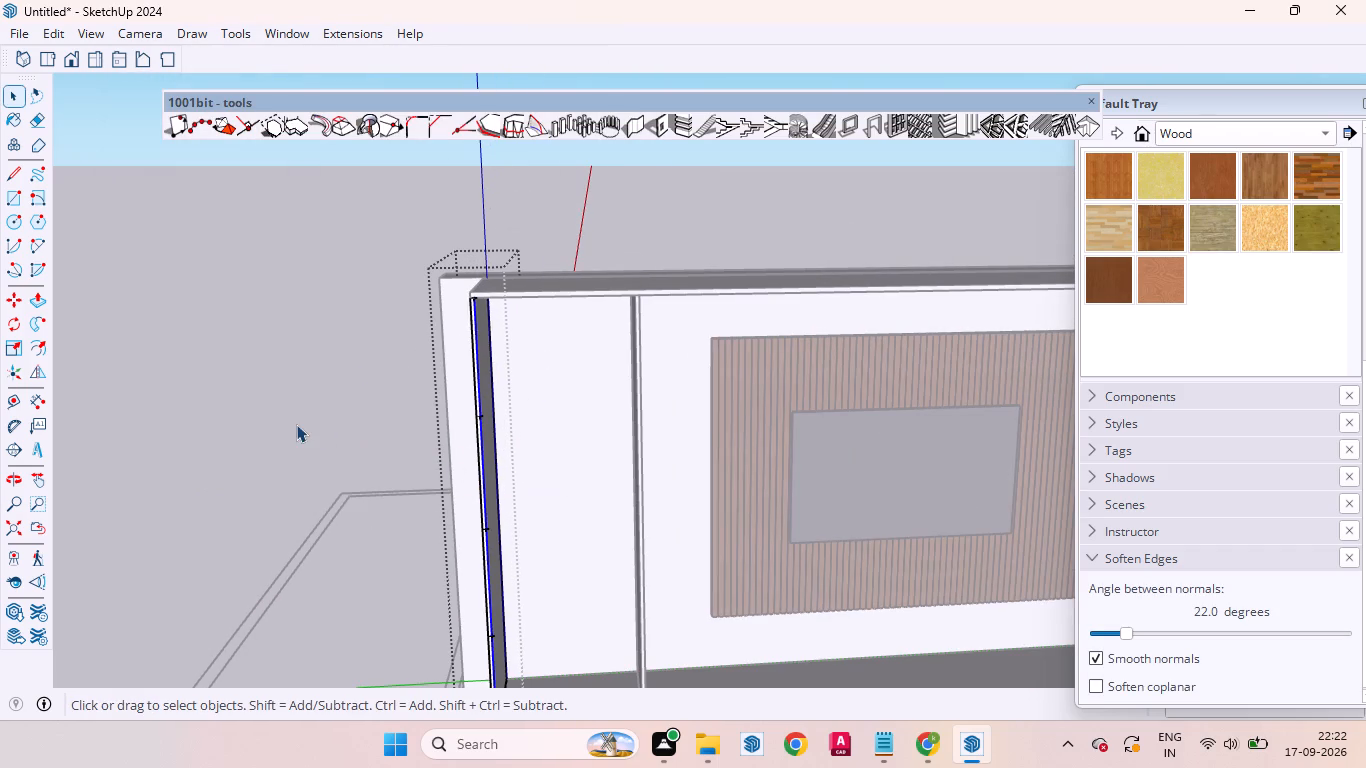
{"action": "left_click", "coordinate": [289, 425]}
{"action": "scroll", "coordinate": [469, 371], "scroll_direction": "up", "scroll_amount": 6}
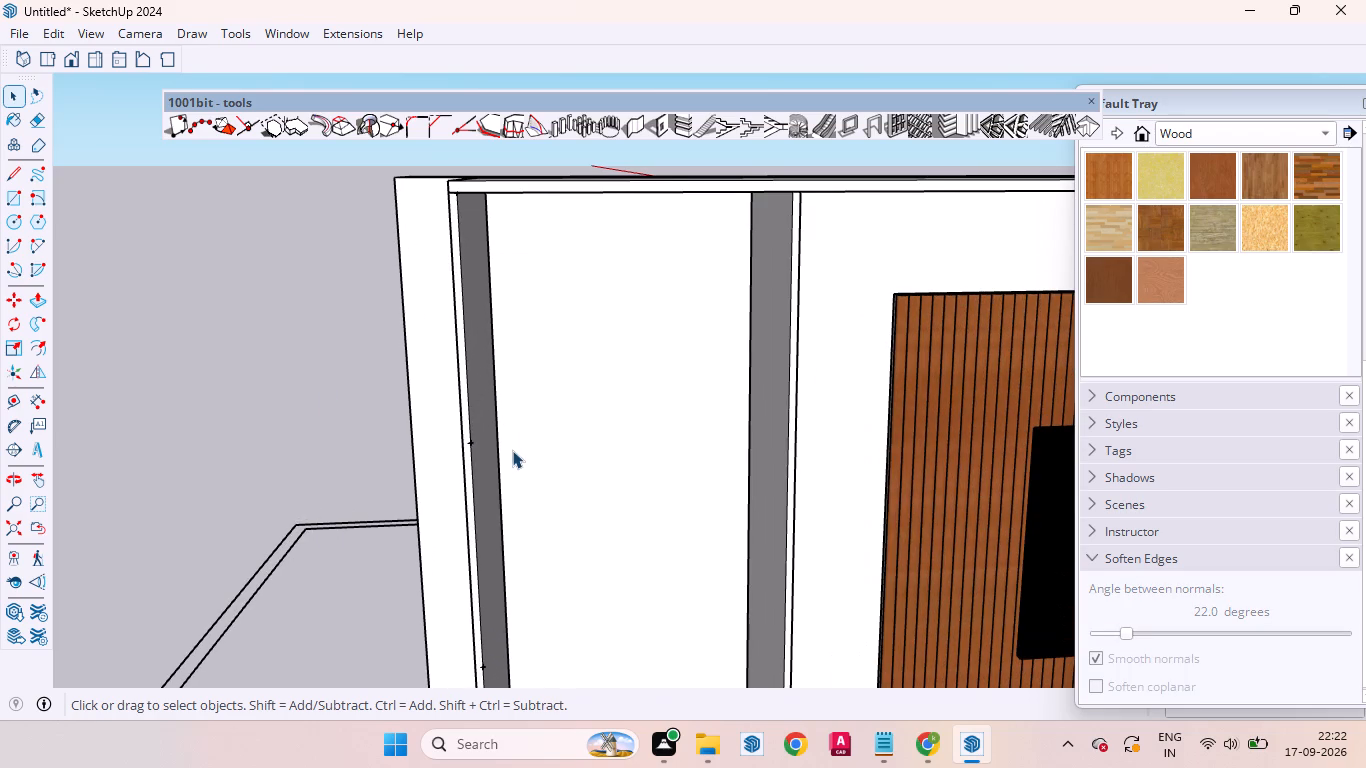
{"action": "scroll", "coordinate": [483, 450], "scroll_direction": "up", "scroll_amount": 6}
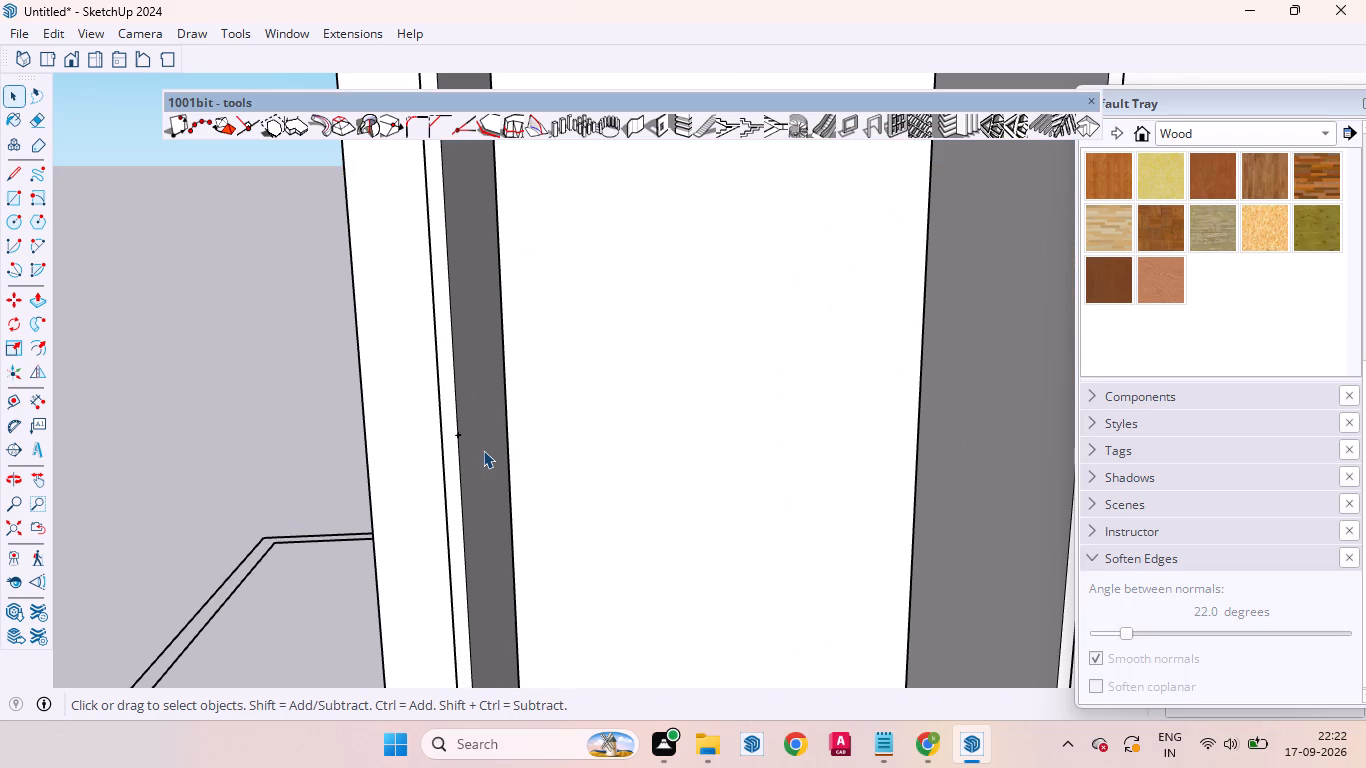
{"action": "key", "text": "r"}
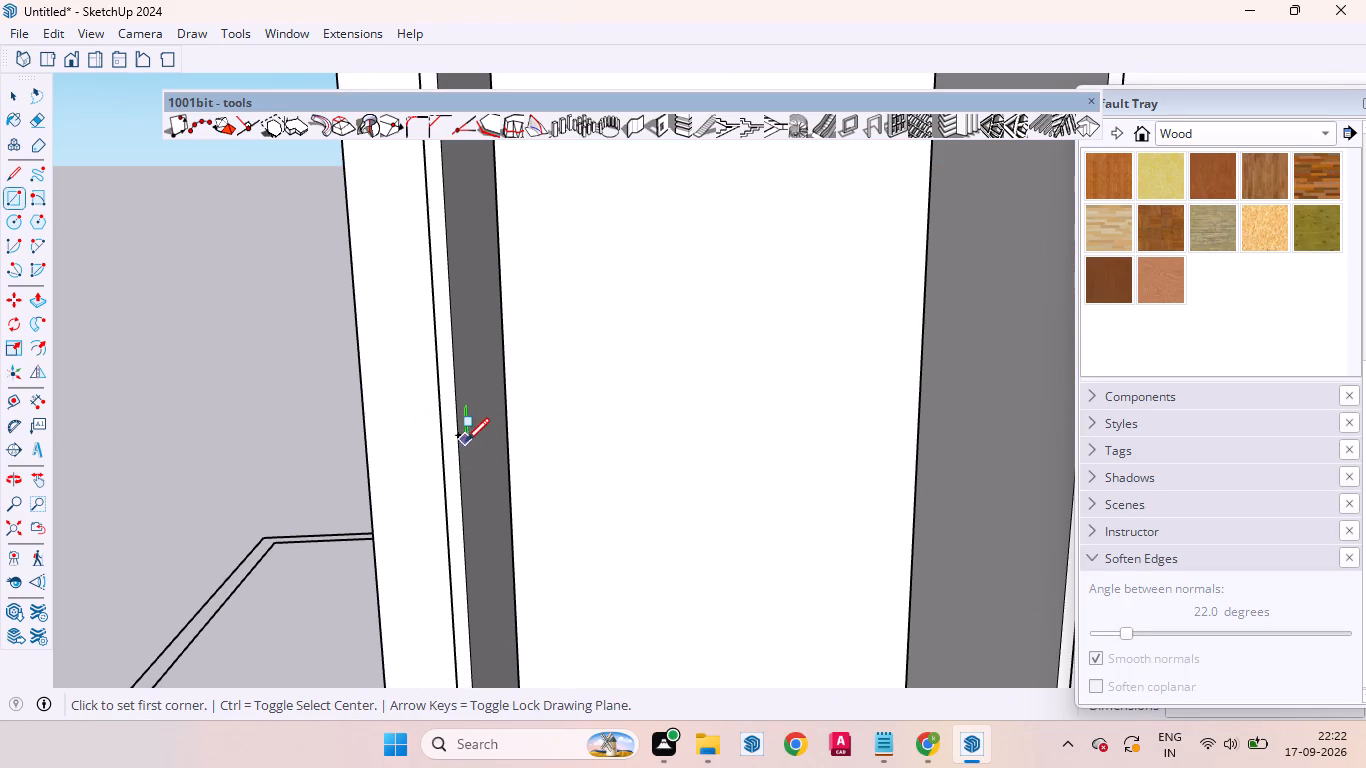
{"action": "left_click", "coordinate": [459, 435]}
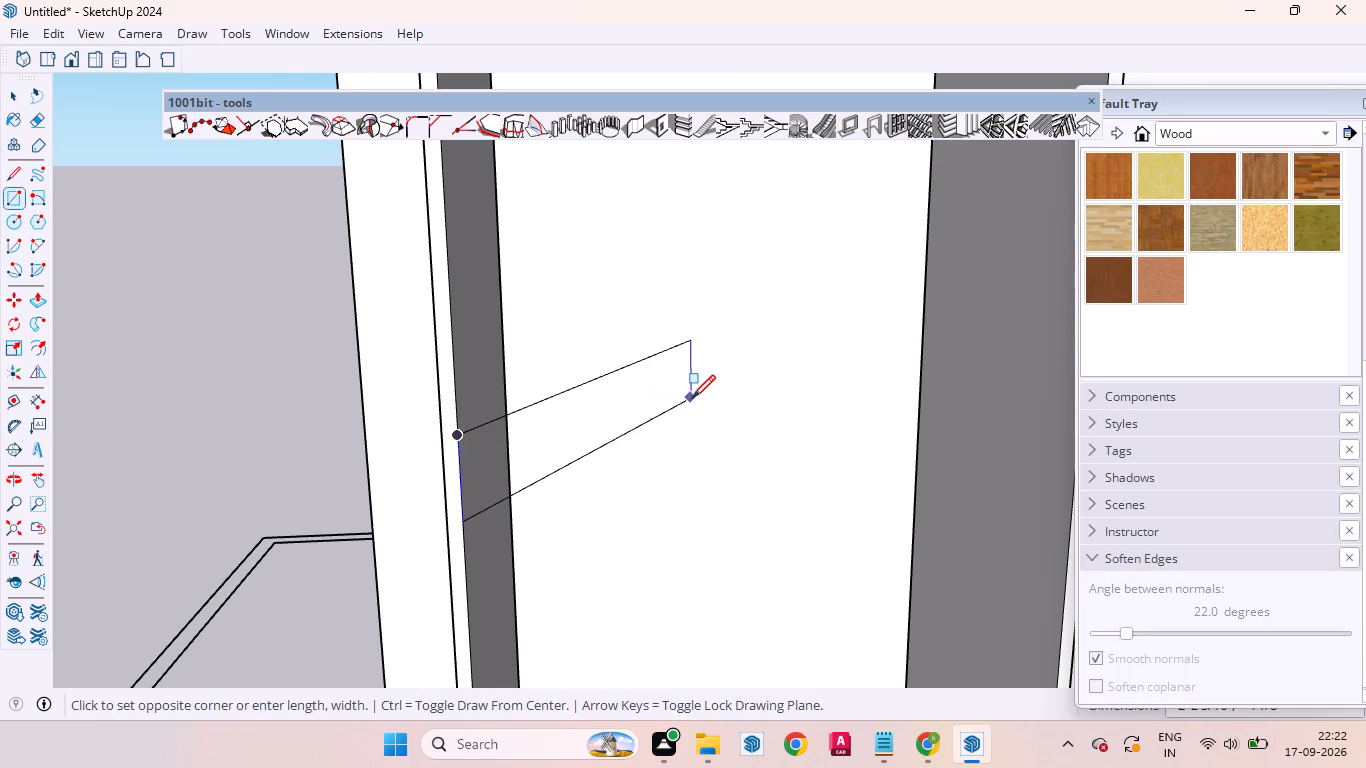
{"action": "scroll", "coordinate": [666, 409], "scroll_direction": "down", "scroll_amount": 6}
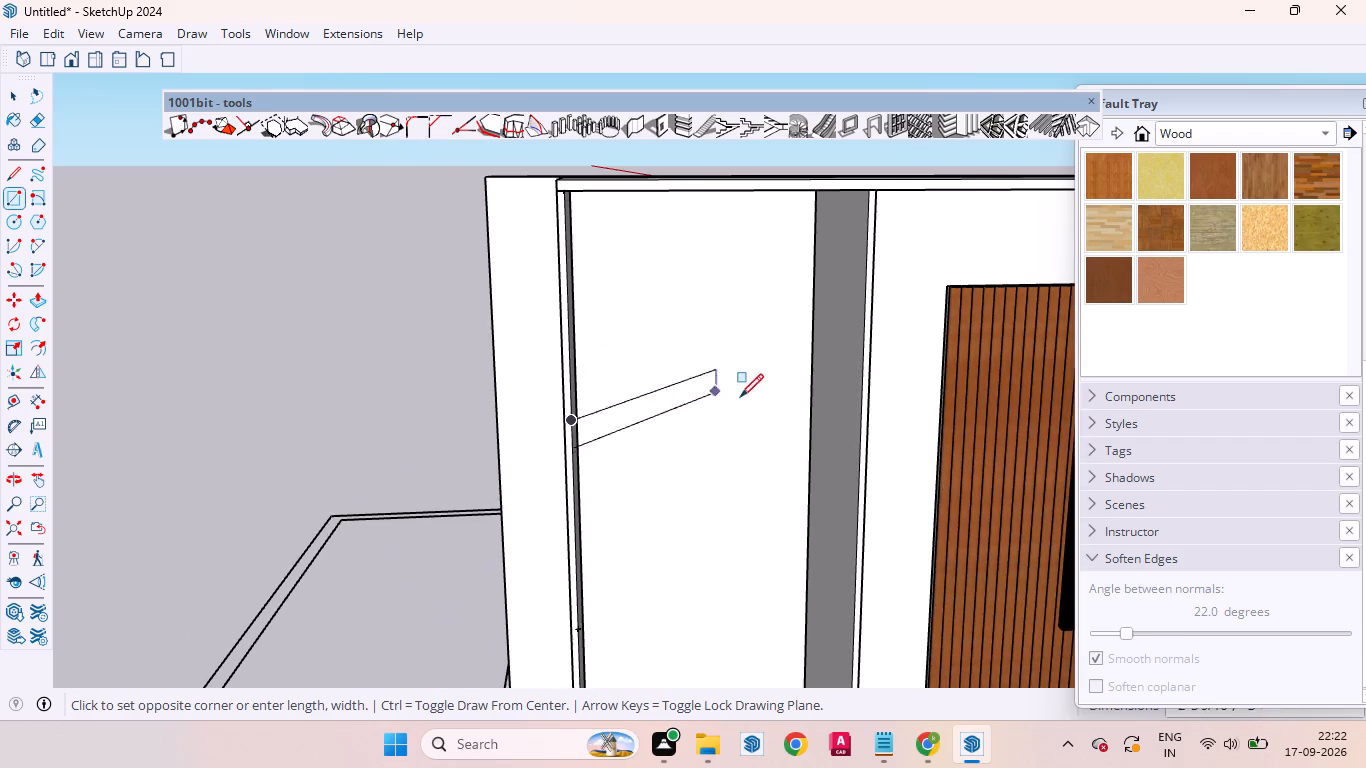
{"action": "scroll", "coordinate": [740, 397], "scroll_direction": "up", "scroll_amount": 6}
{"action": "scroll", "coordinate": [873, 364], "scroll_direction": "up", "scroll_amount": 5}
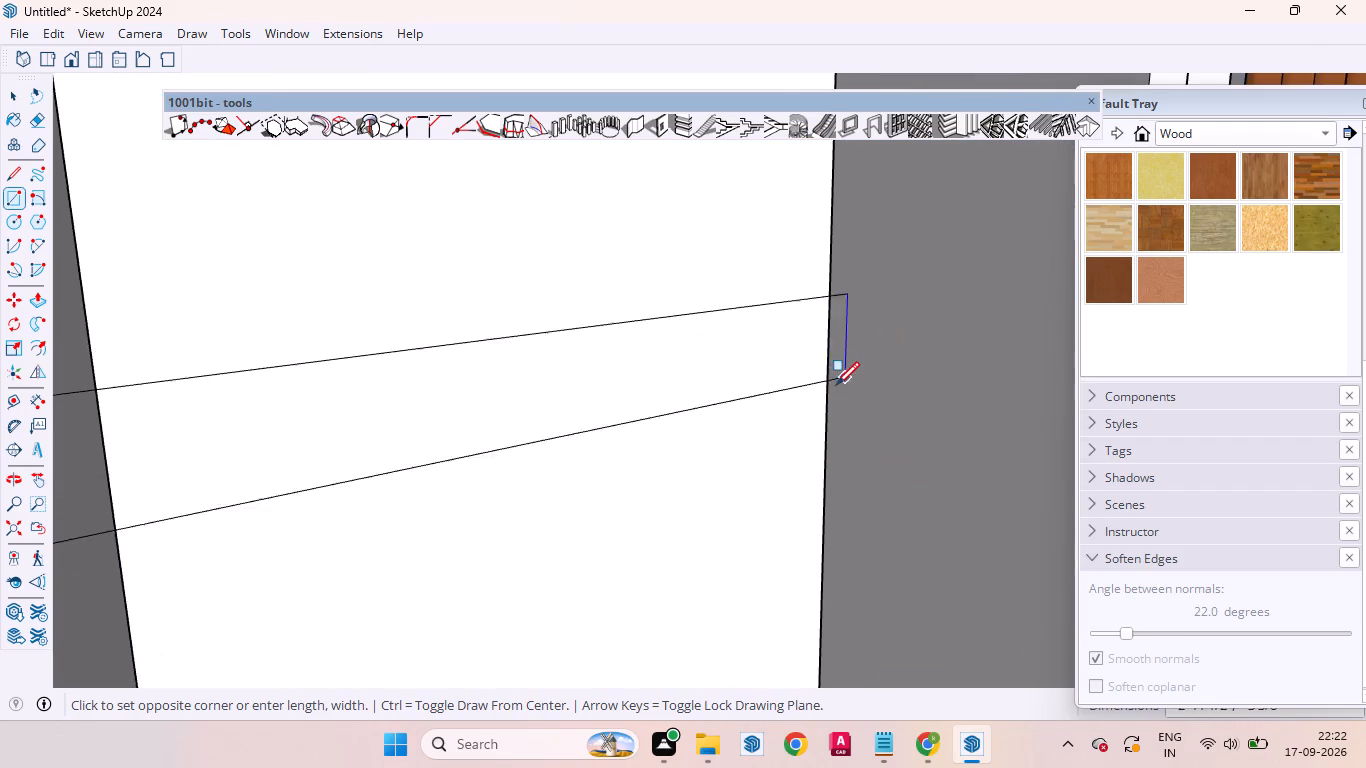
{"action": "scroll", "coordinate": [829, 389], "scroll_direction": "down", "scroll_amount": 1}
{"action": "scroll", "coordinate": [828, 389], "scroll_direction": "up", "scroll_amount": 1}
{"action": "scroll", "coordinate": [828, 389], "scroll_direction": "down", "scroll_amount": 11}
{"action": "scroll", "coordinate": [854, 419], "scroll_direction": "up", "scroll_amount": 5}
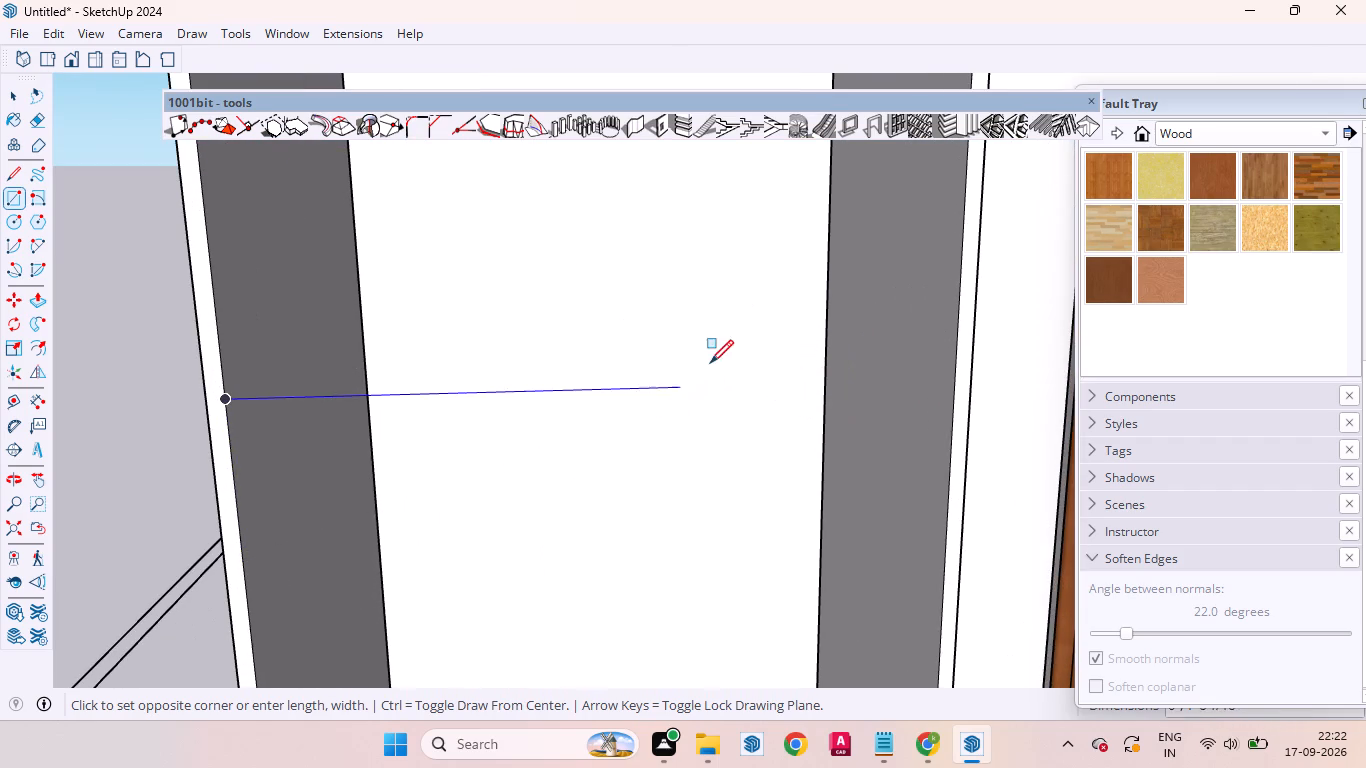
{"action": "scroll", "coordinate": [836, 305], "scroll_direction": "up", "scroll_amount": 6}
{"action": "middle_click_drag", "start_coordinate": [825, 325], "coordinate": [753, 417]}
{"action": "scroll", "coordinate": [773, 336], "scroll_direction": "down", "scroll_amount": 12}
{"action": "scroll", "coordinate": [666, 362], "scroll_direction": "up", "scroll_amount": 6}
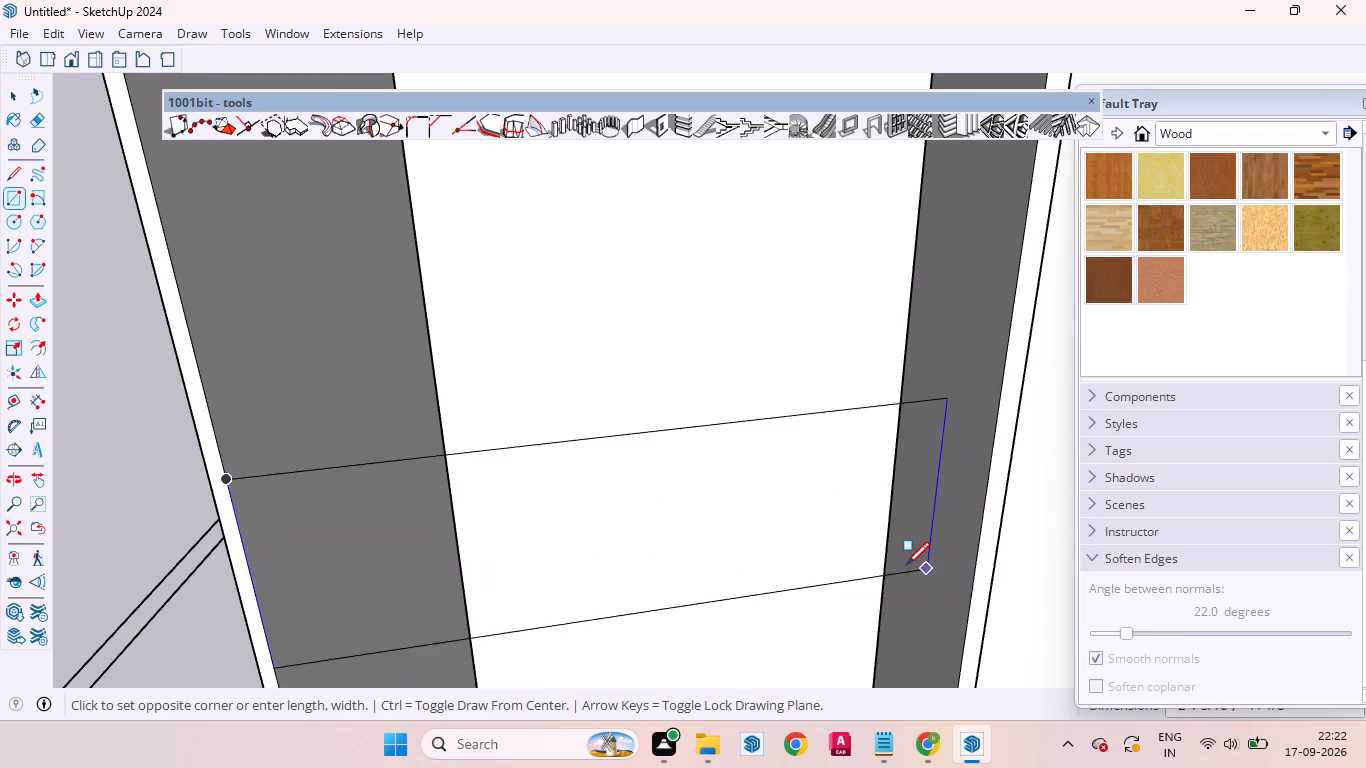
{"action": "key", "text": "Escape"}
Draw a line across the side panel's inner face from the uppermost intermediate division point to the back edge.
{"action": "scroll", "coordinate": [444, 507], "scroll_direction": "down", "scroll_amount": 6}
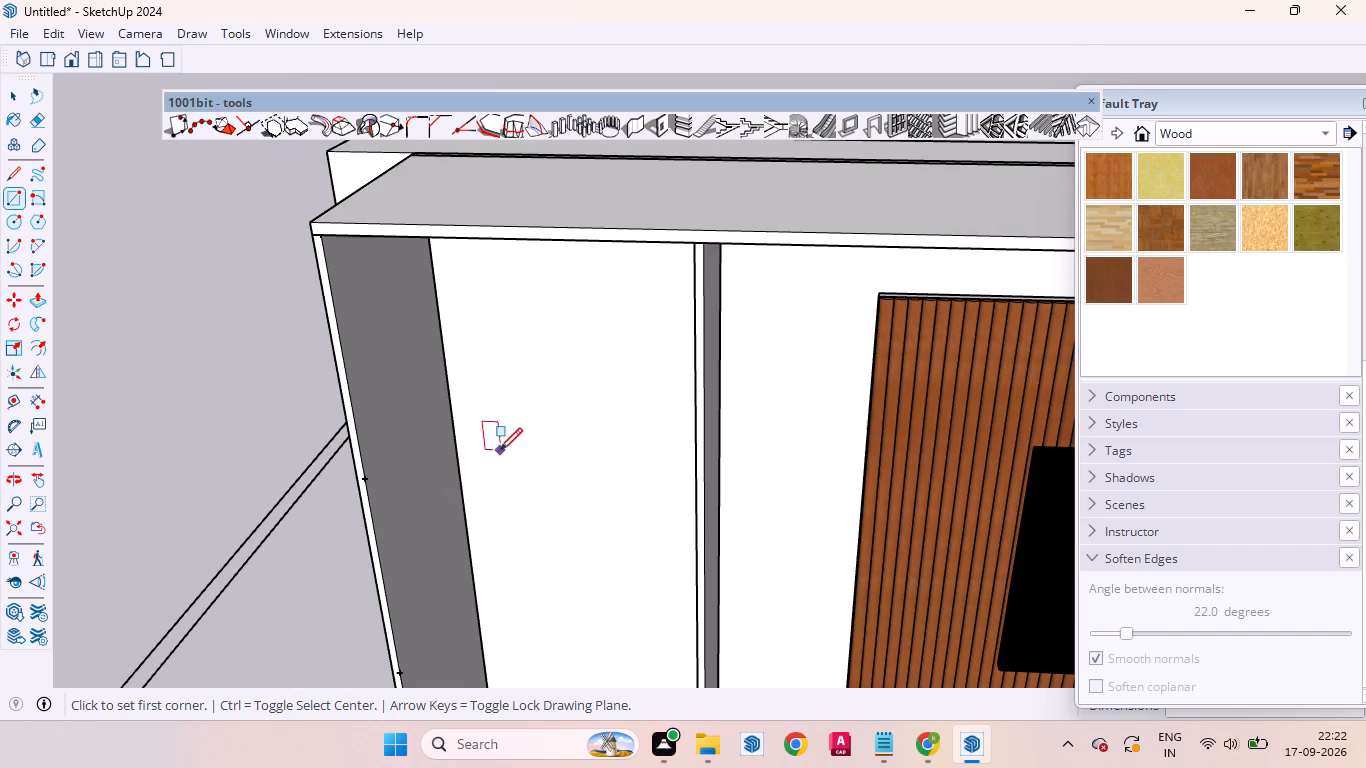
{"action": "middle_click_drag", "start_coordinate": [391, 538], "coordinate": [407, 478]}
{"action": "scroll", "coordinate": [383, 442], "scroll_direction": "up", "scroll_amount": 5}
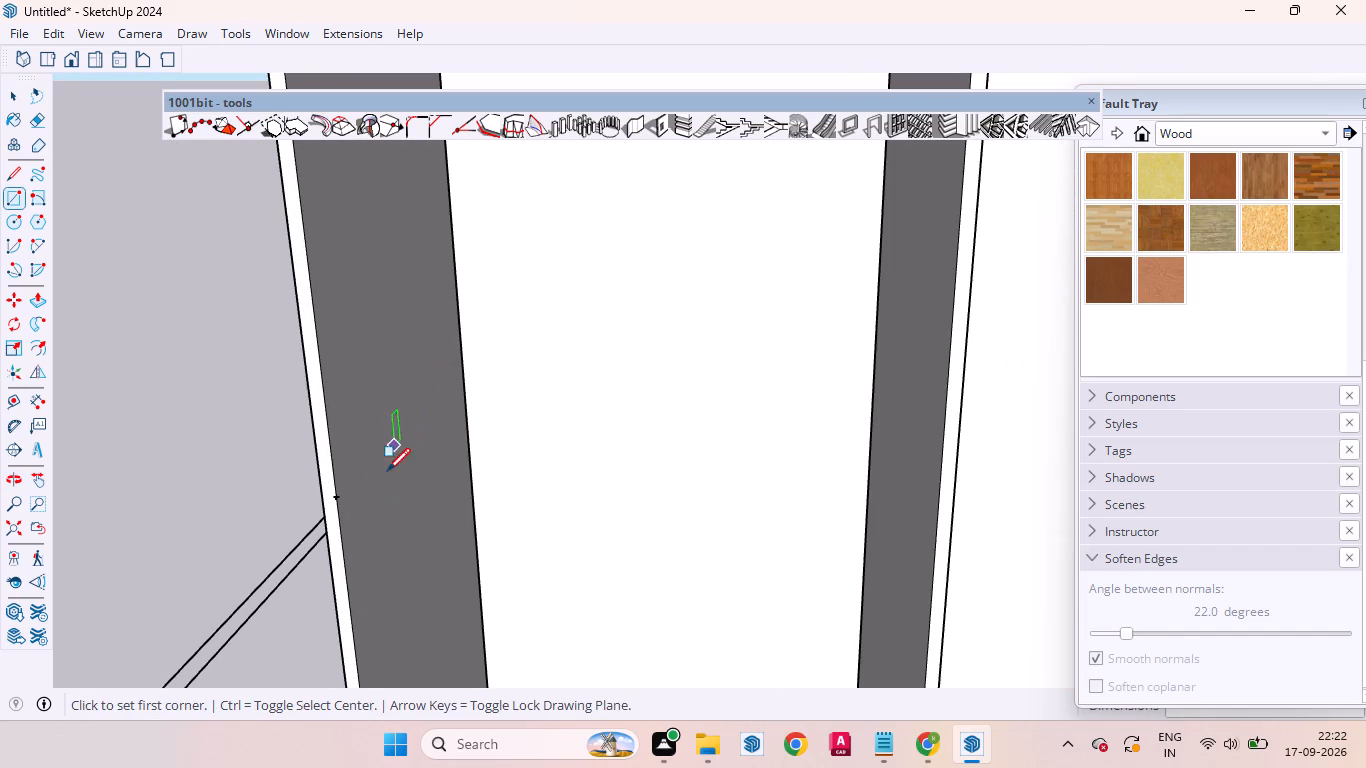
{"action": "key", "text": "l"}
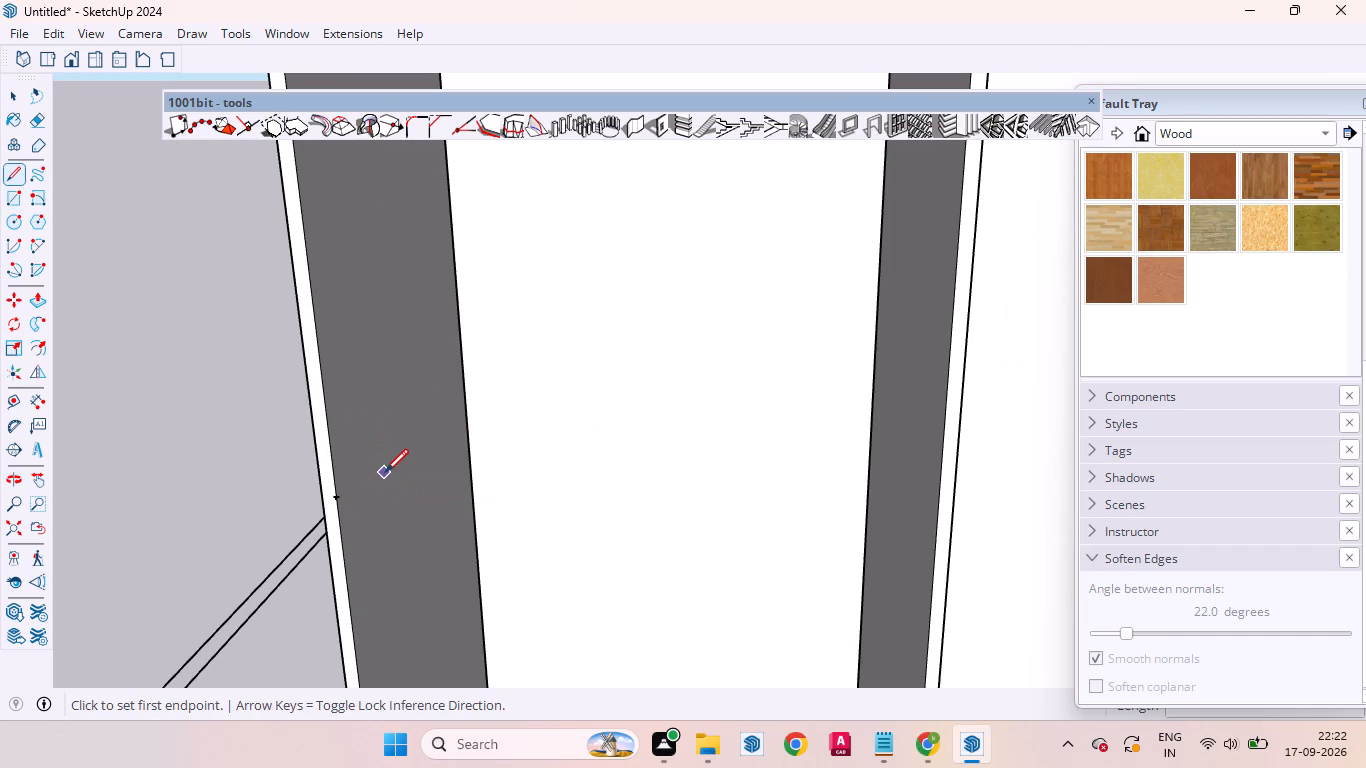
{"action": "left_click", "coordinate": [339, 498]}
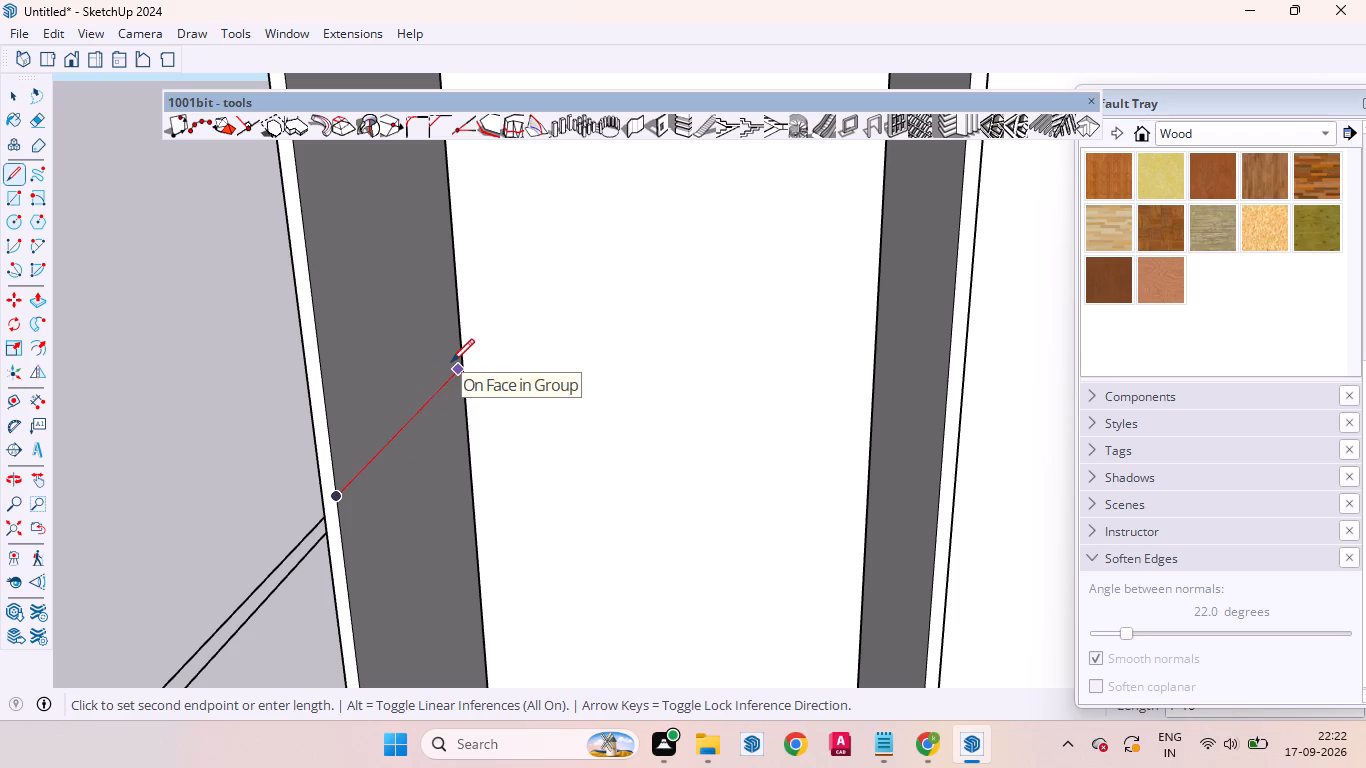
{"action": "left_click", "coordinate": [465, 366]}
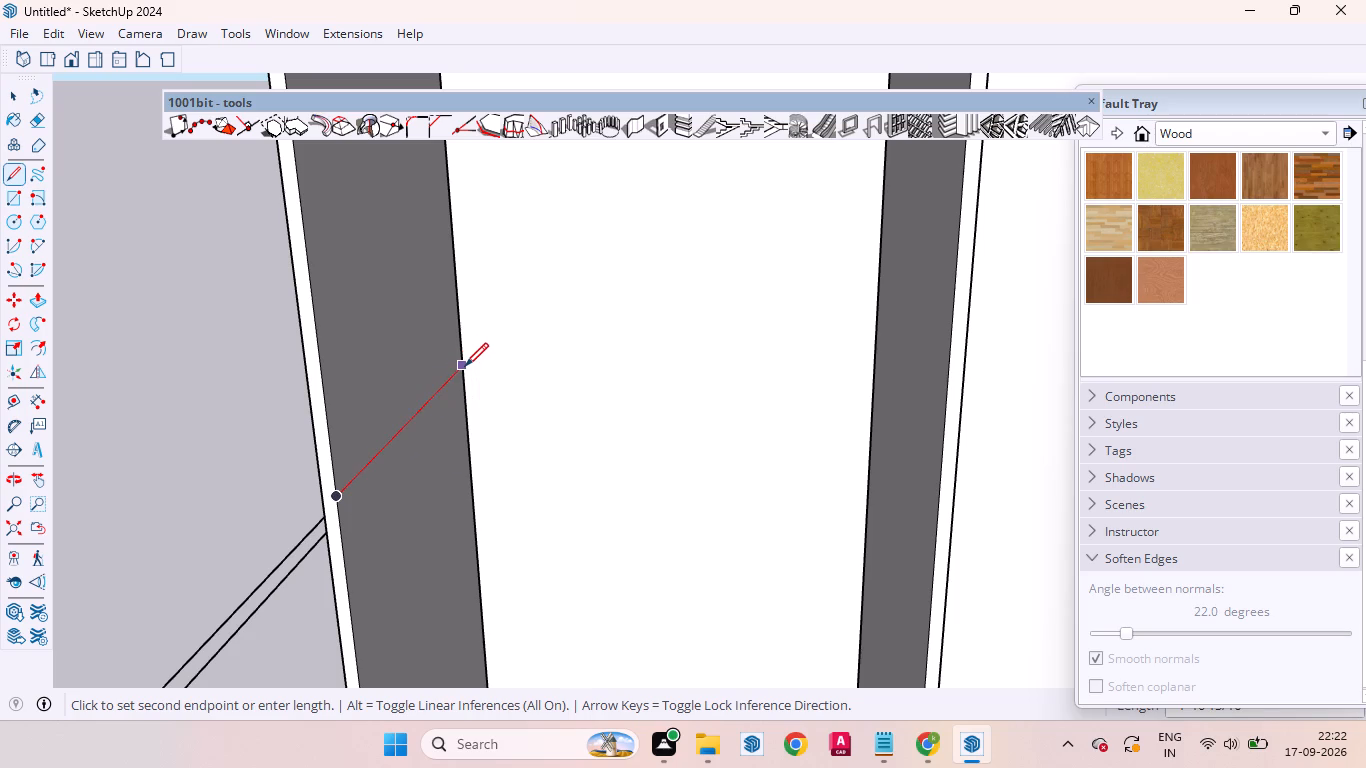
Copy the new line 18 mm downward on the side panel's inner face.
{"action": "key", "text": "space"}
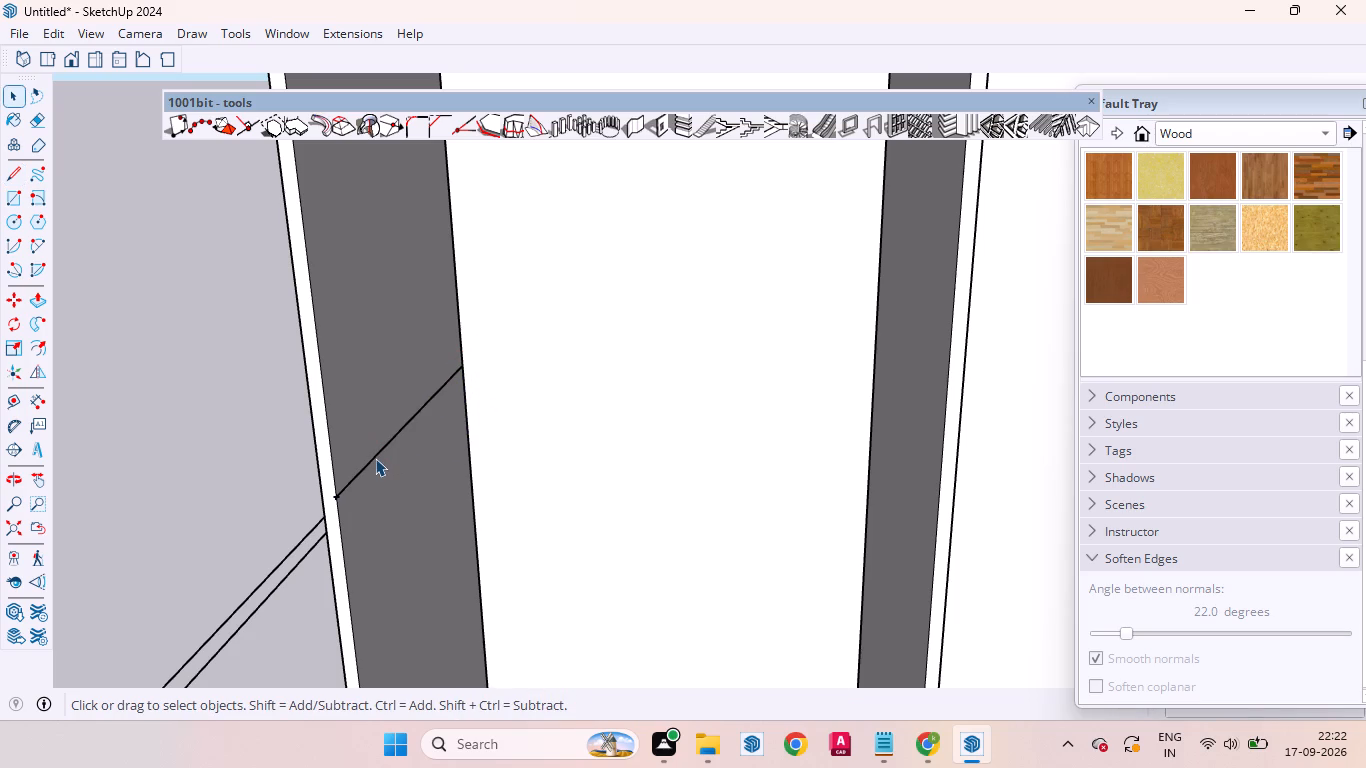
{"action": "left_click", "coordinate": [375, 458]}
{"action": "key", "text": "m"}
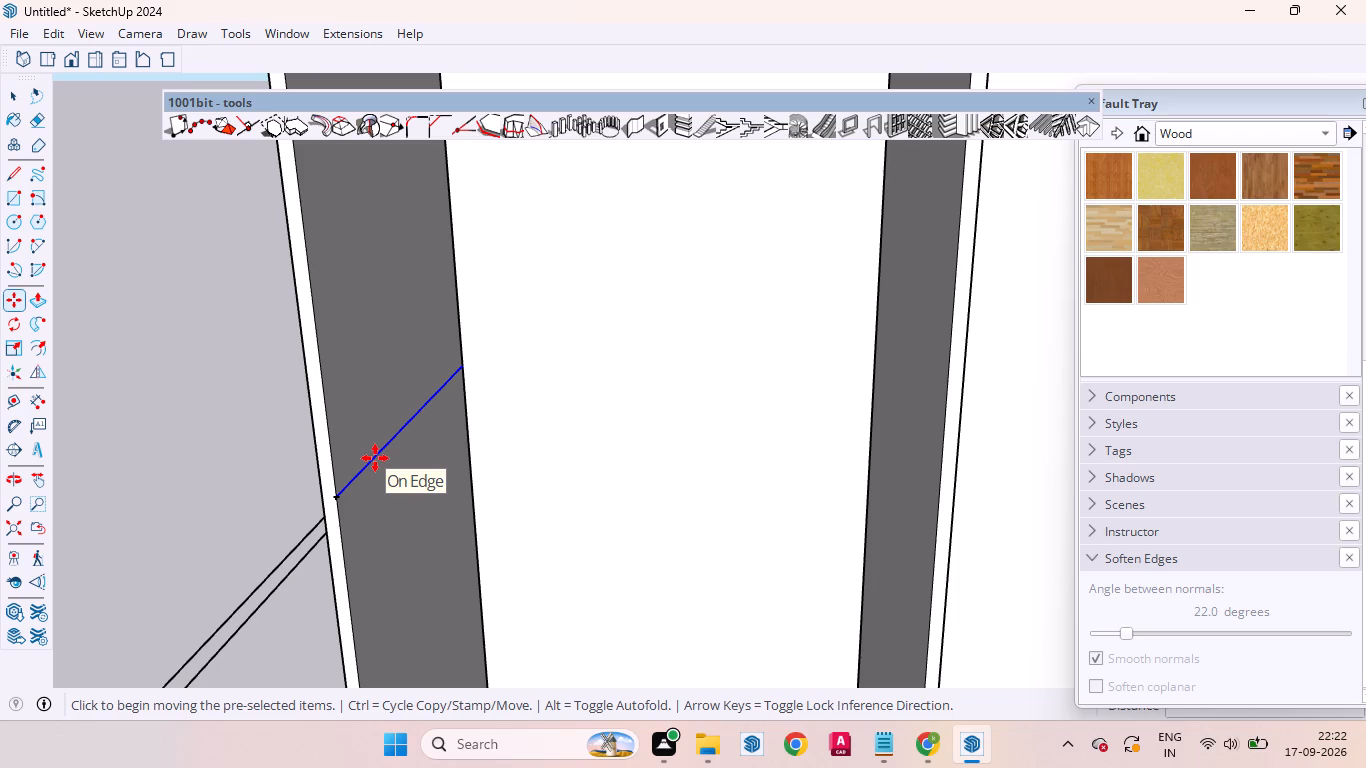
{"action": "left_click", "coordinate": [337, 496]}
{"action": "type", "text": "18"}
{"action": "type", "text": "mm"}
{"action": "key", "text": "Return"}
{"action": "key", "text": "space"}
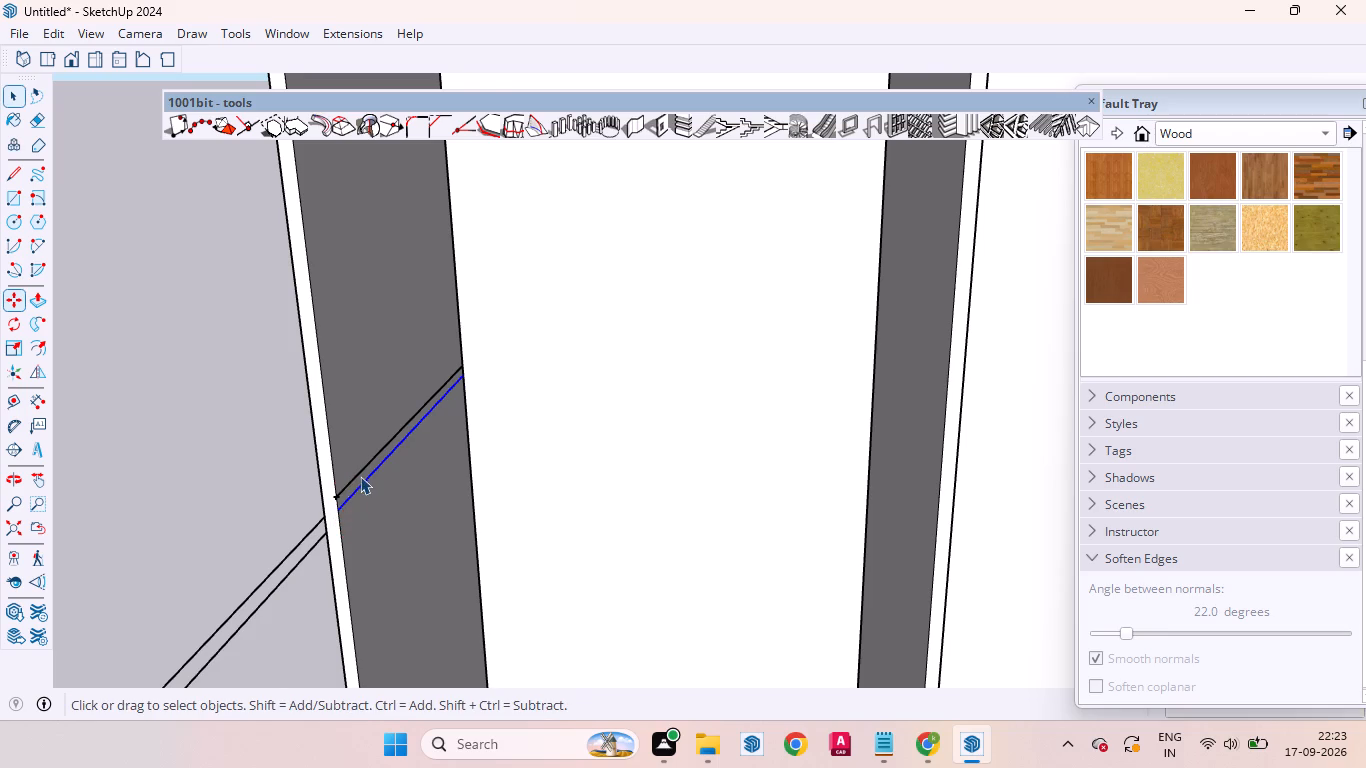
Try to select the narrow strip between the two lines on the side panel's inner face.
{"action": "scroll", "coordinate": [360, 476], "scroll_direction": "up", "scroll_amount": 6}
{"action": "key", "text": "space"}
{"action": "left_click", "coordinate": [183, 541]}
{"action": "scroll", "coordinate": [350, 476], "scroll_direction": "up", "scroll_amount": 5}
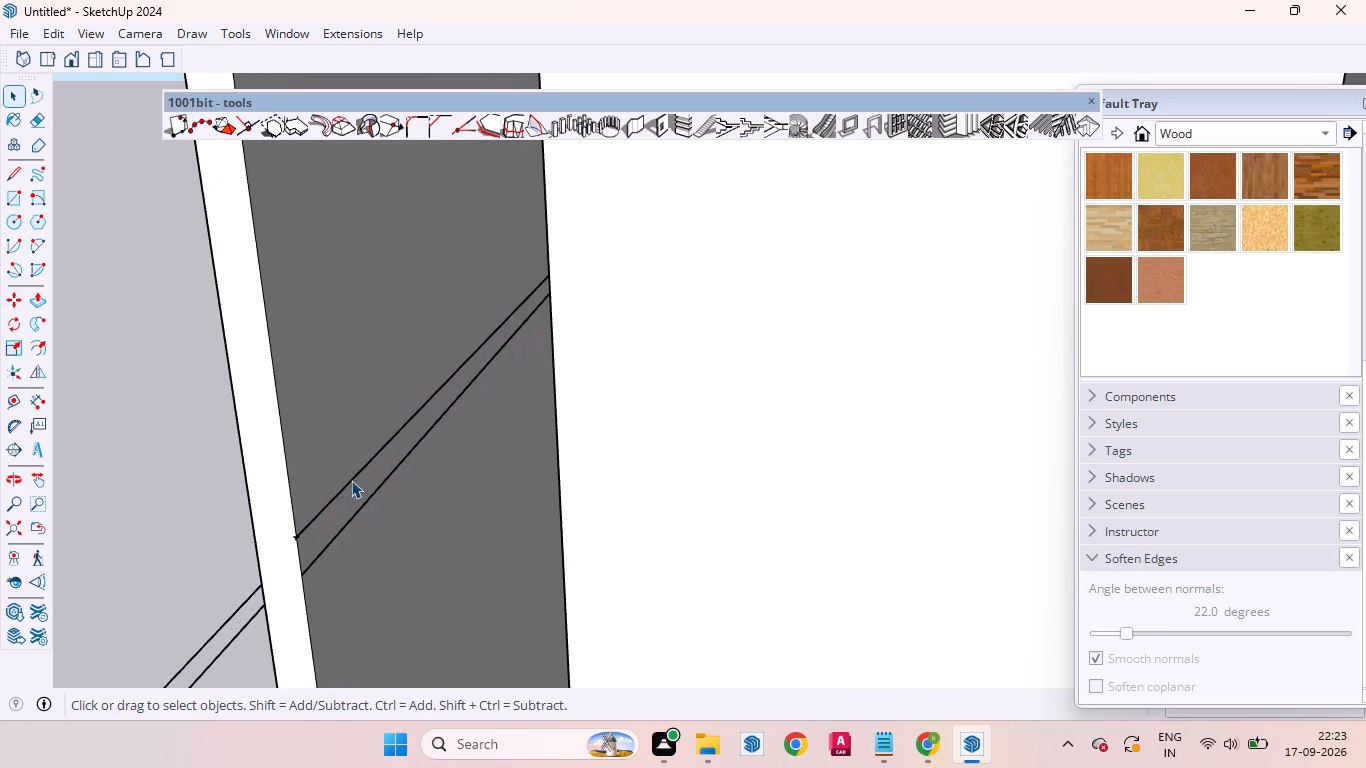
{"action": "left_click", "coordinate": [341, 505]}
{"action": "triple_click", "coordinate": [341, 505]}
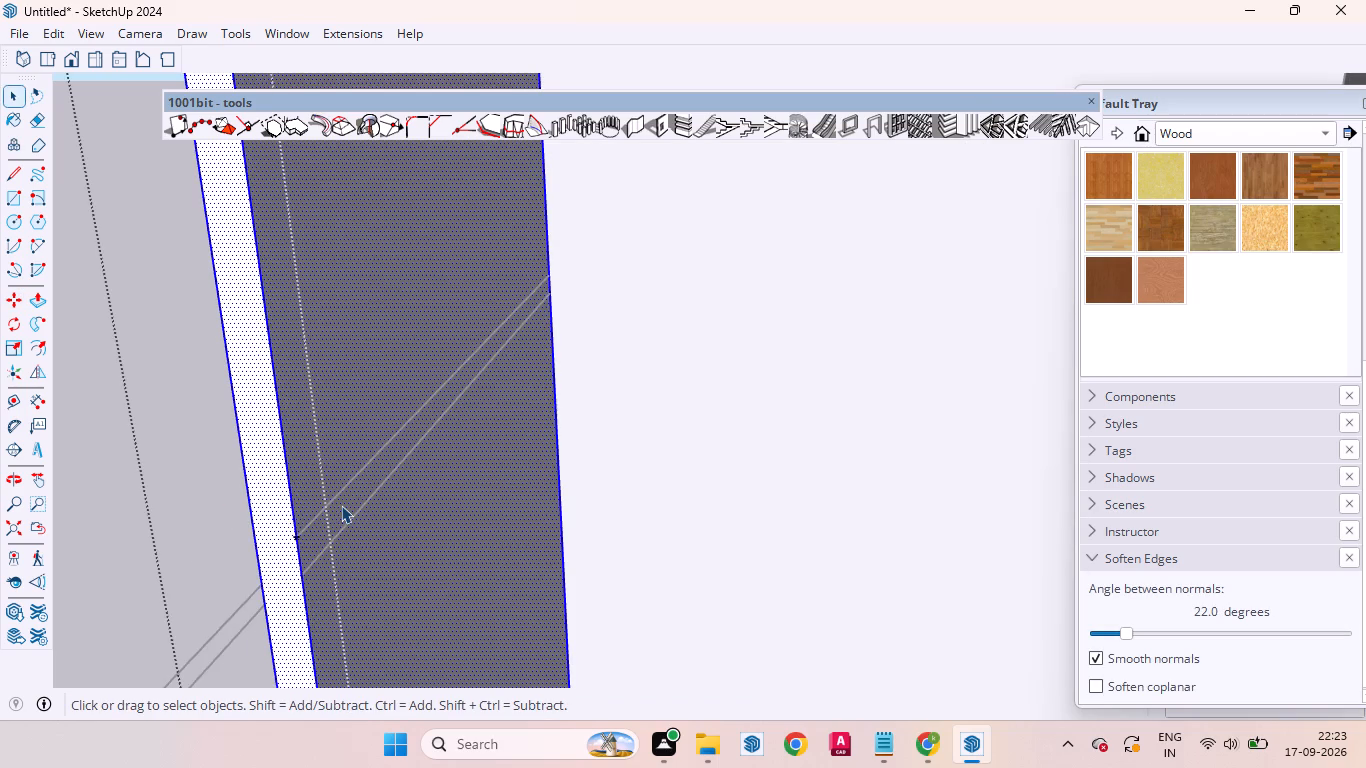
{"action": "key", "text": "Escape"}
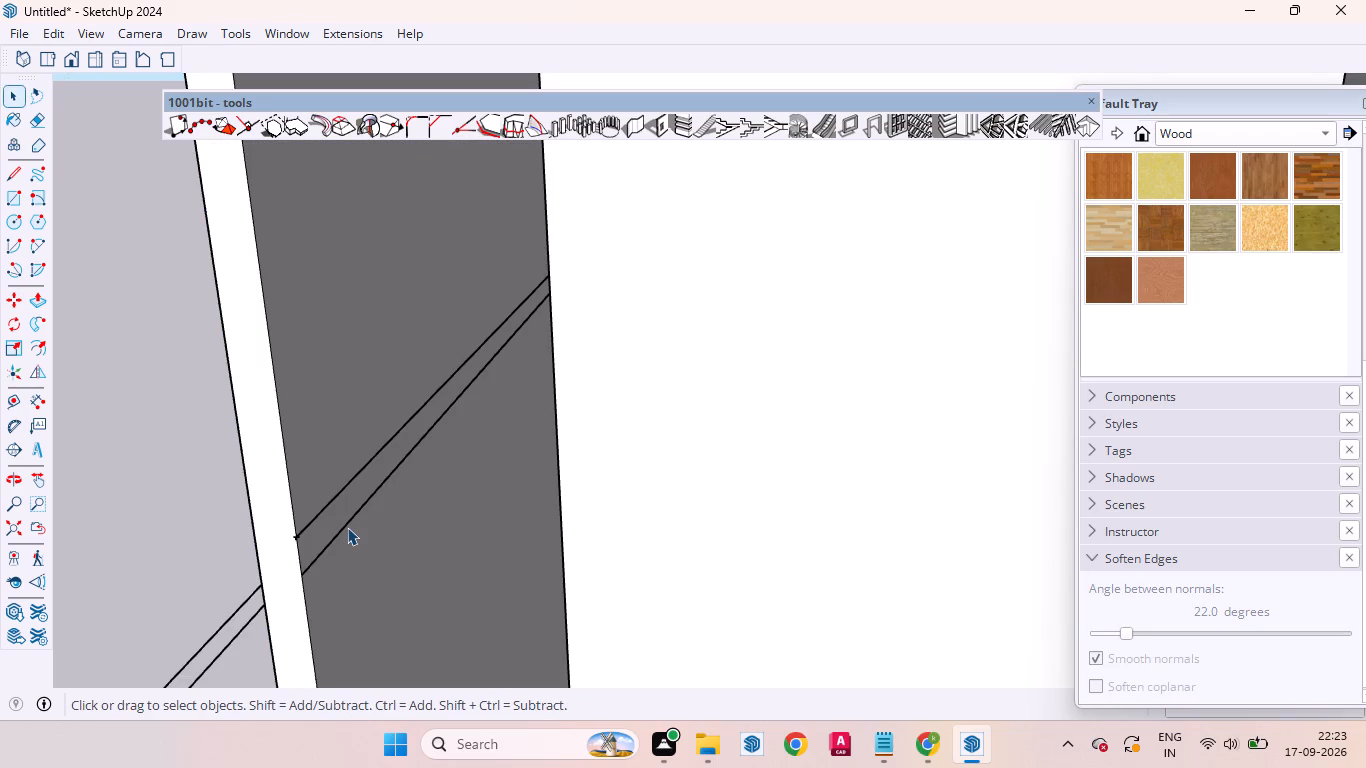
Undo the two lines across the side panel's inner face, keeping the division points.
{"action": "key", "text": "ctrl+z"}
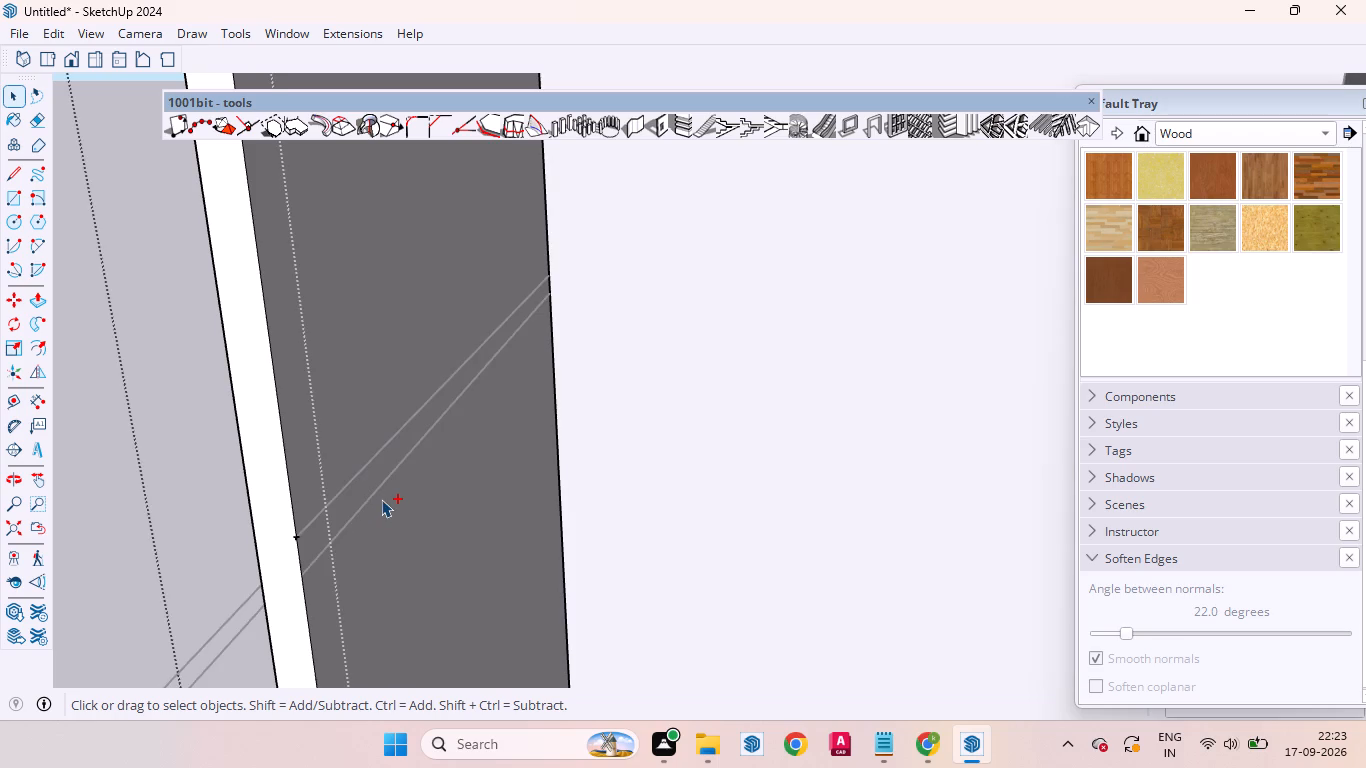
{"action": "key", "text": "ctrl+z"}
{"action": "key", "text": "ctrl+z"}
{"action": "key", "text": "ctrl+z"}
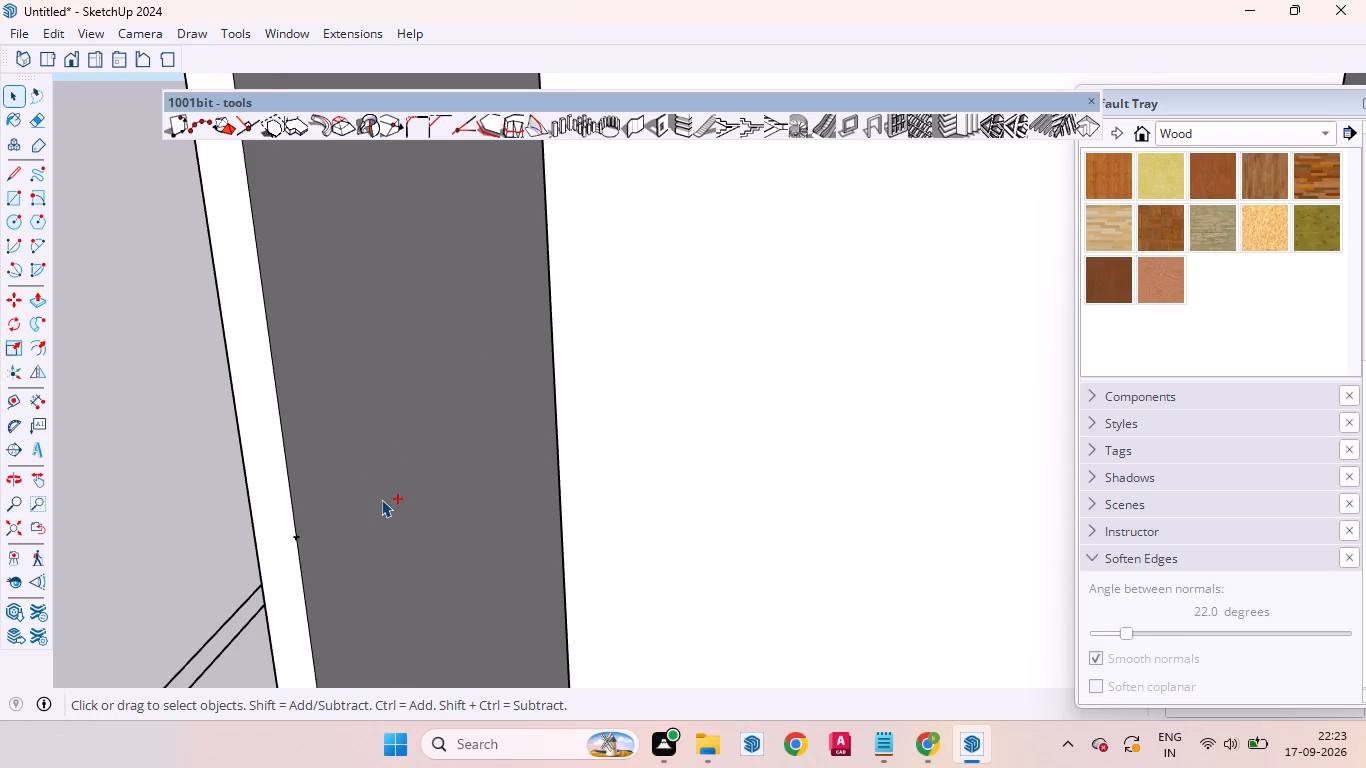
Place a guide line across the side panel's inner face from the uppermost intermediate division point to the back edge.
{"action": "key", "text": "t"}
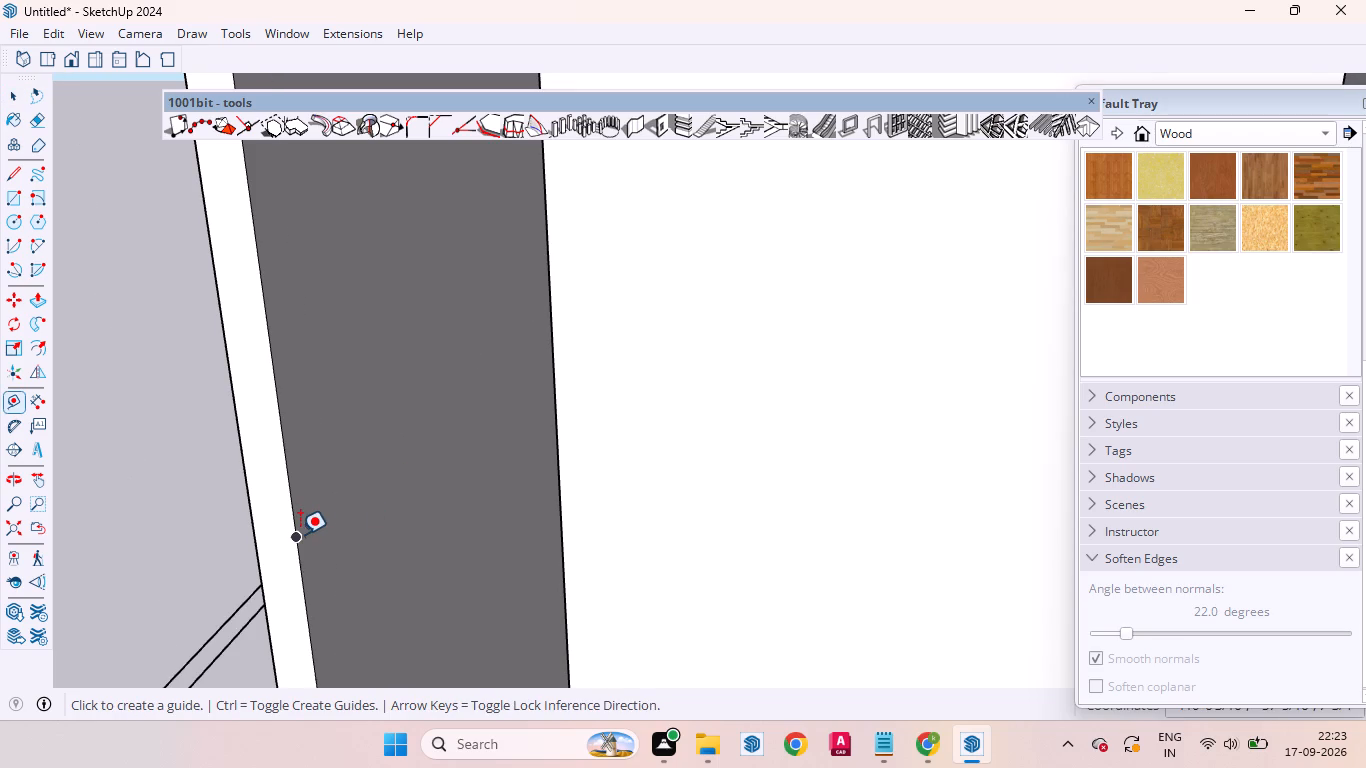
{"action": "left_click", "coordinate": [299, 536]}
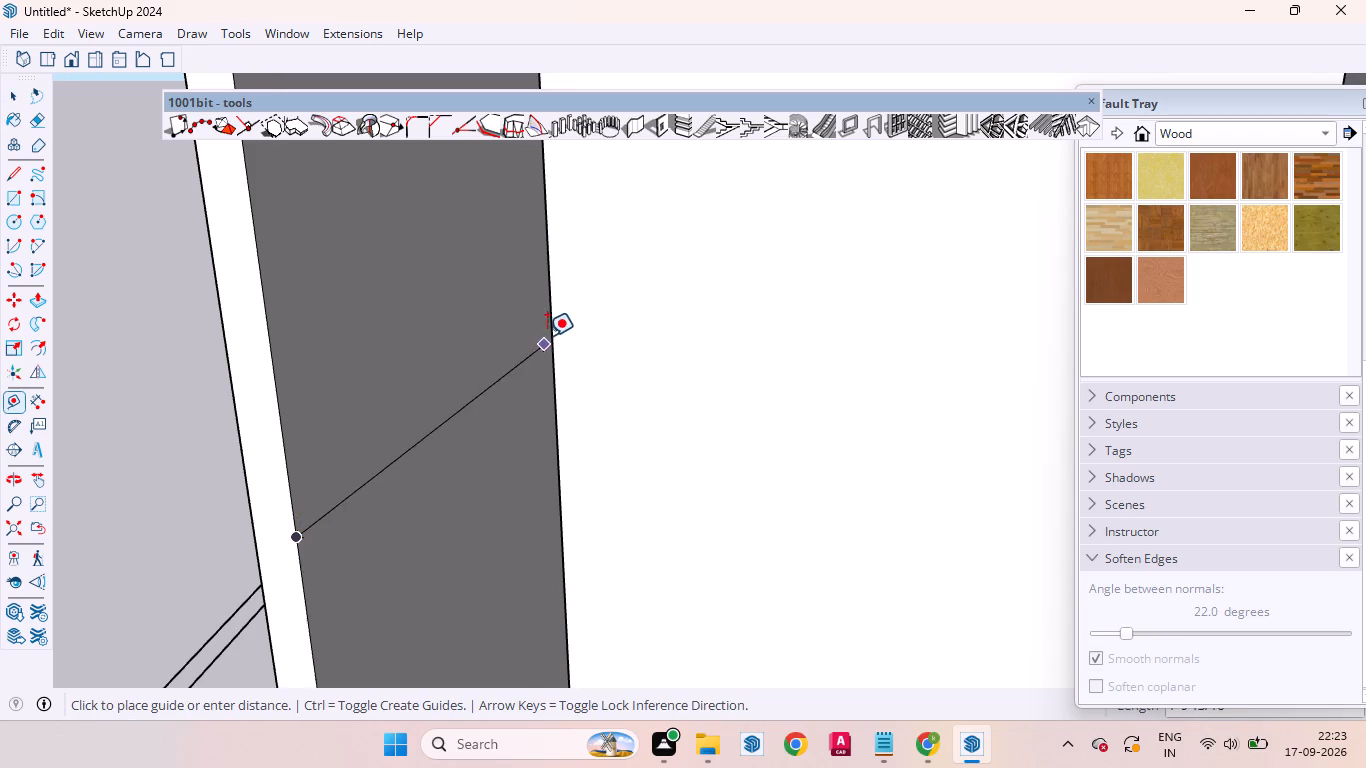
{"action": "left_click", "coordinate": [549, 270]}
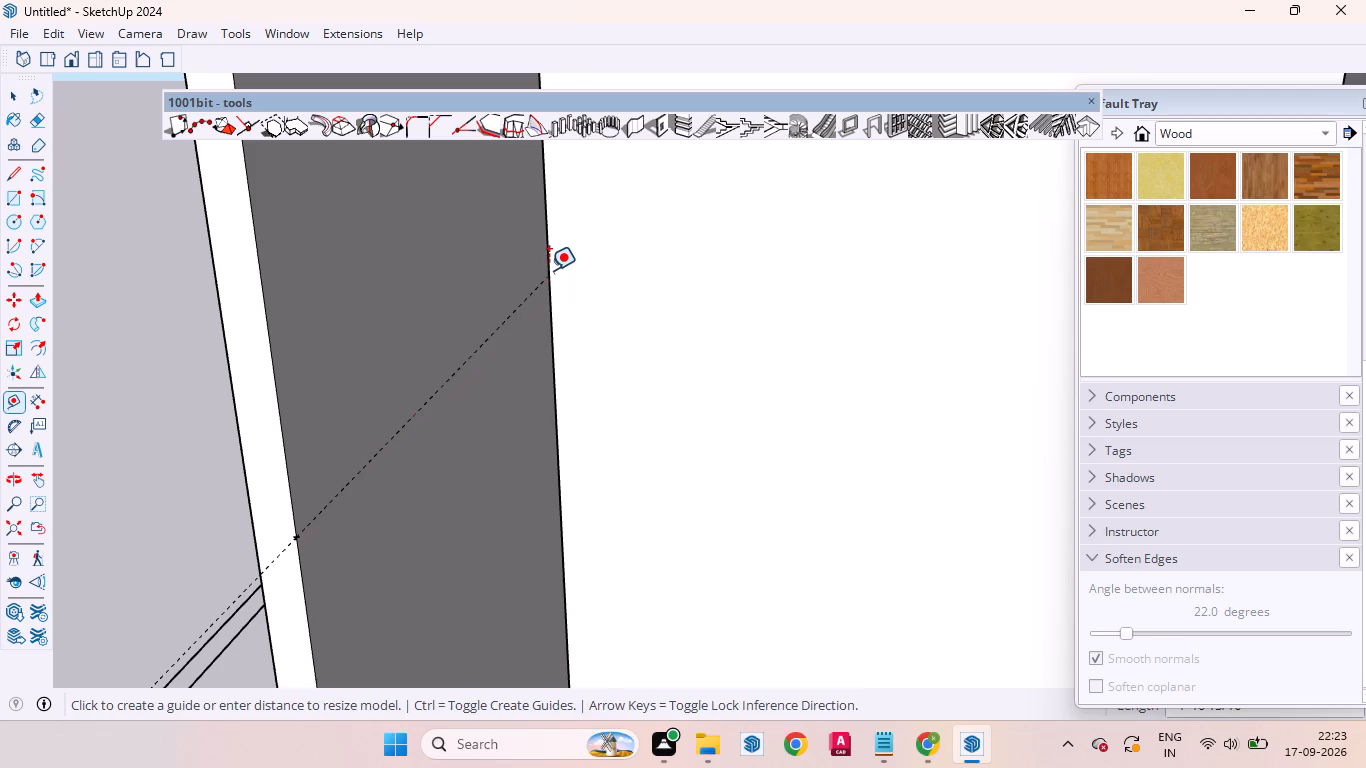
Place a parallel guide 18 mm below the existing guide across the side panel's inner face.
{"action": "left_click", "coordinate": [438, 391]}
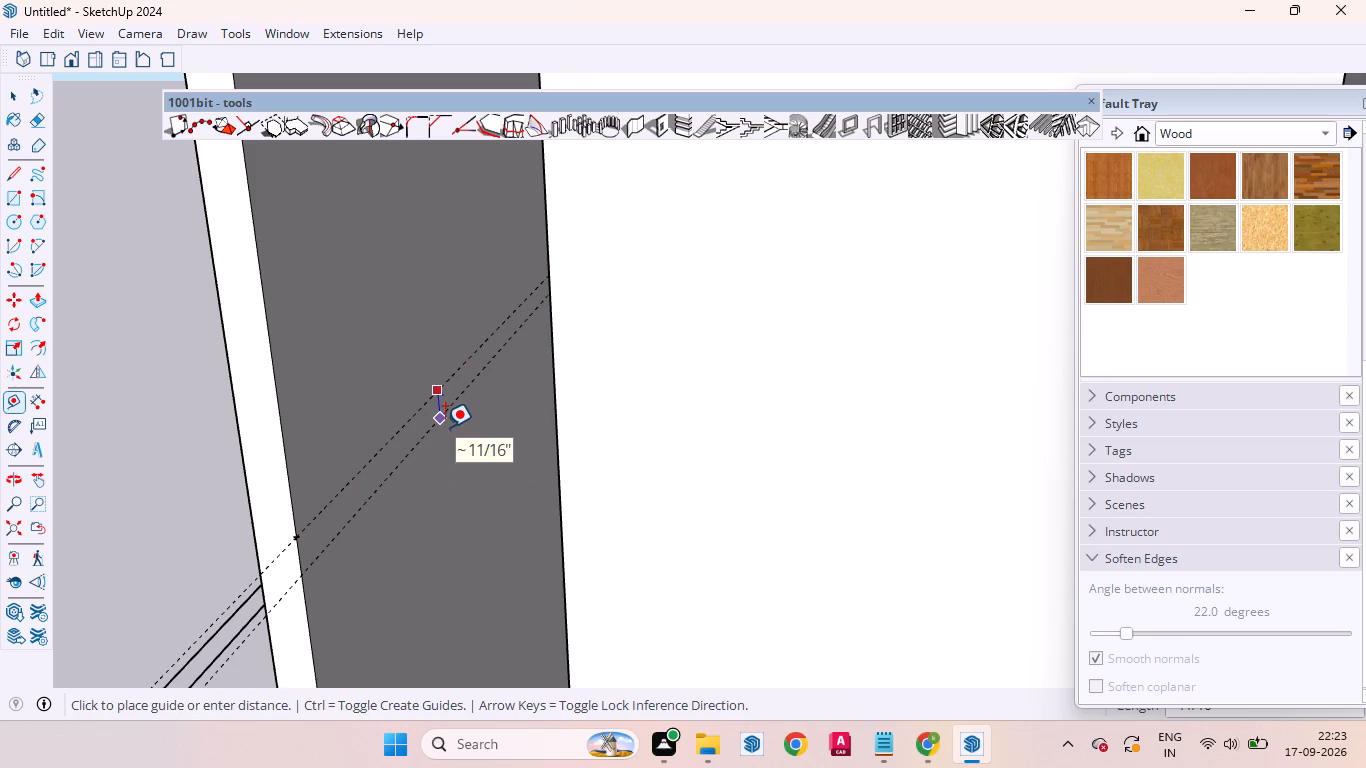
{"action": "key", "text": "1"}
{"action": "type", "text": "8mm"}
{"action": "key", "text": "Return"}
Draw a rectangle between the two guides on the side panel's inner face, from the division point to the back edge.
{"action": "scroll", "coordinate": [465, 412], "scroll_direction": "down", "scroll_amount": 5}
{"action": "middle_click_drag", "start_coordinate": [378, 509], "coordinate": [355, 524]}
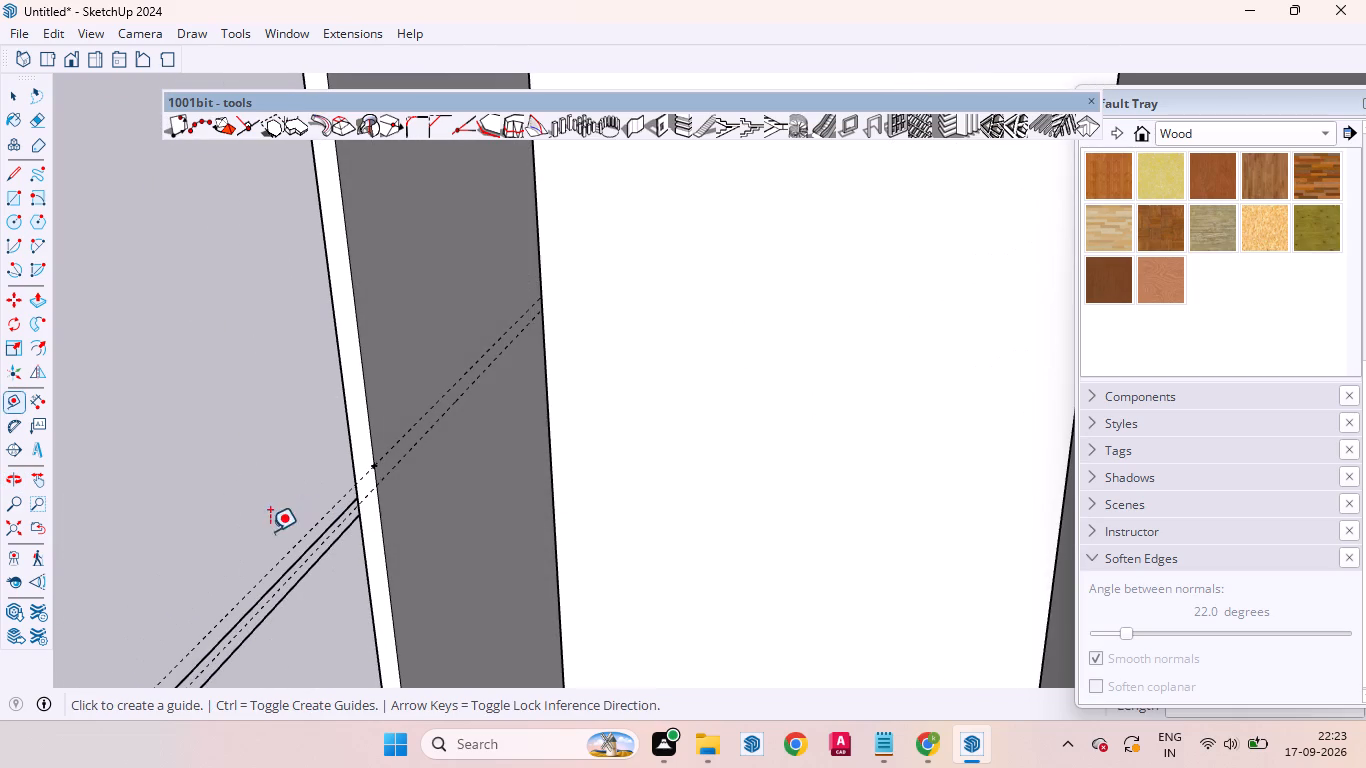
{"action": "middle_click_drag", "start_coordinate": [578, 444], "coordinate": [456, 485]}
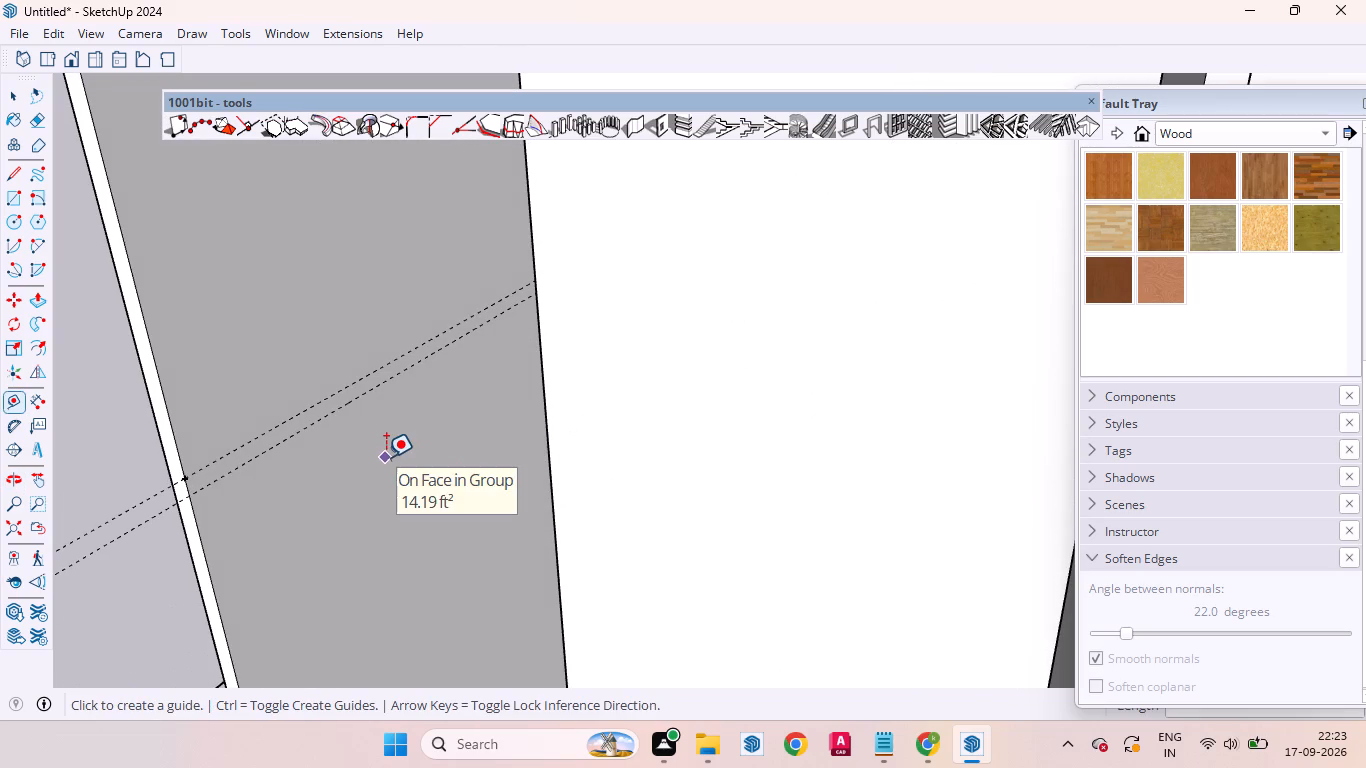
{"action": "key", "text": "r"}
{"action": "left_click", "coordinate": [182, 479]}
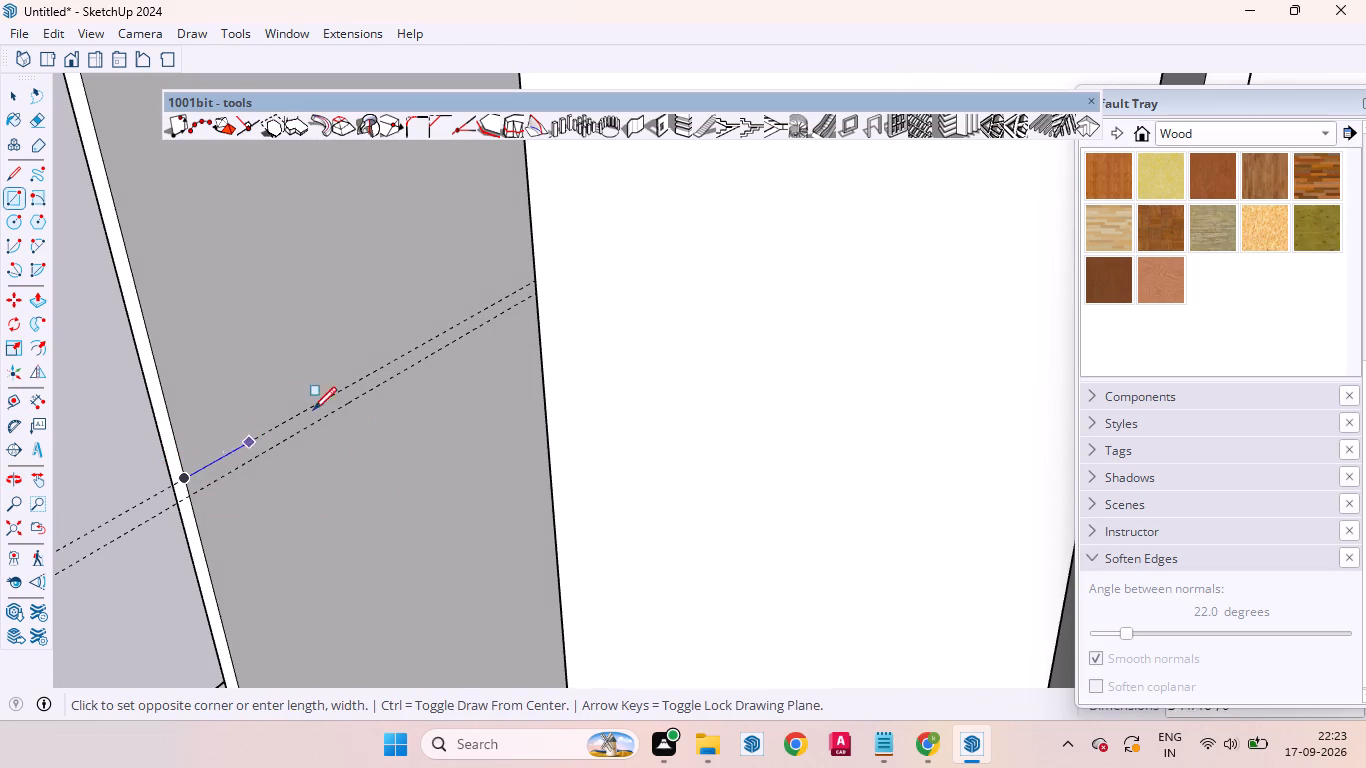
{"action": "scroll", "coordinate": [525, 294], "scroll_direction": "up", "scroll_amount": 15}
{"action": "scroll", "coordinate": [525, 294], "scroll_direction": "down", "scroll_amount": 2}
{"action": "scroll", "coordinate": [525, 294], "scroll_direction": "up", "scroll_amount": 4}
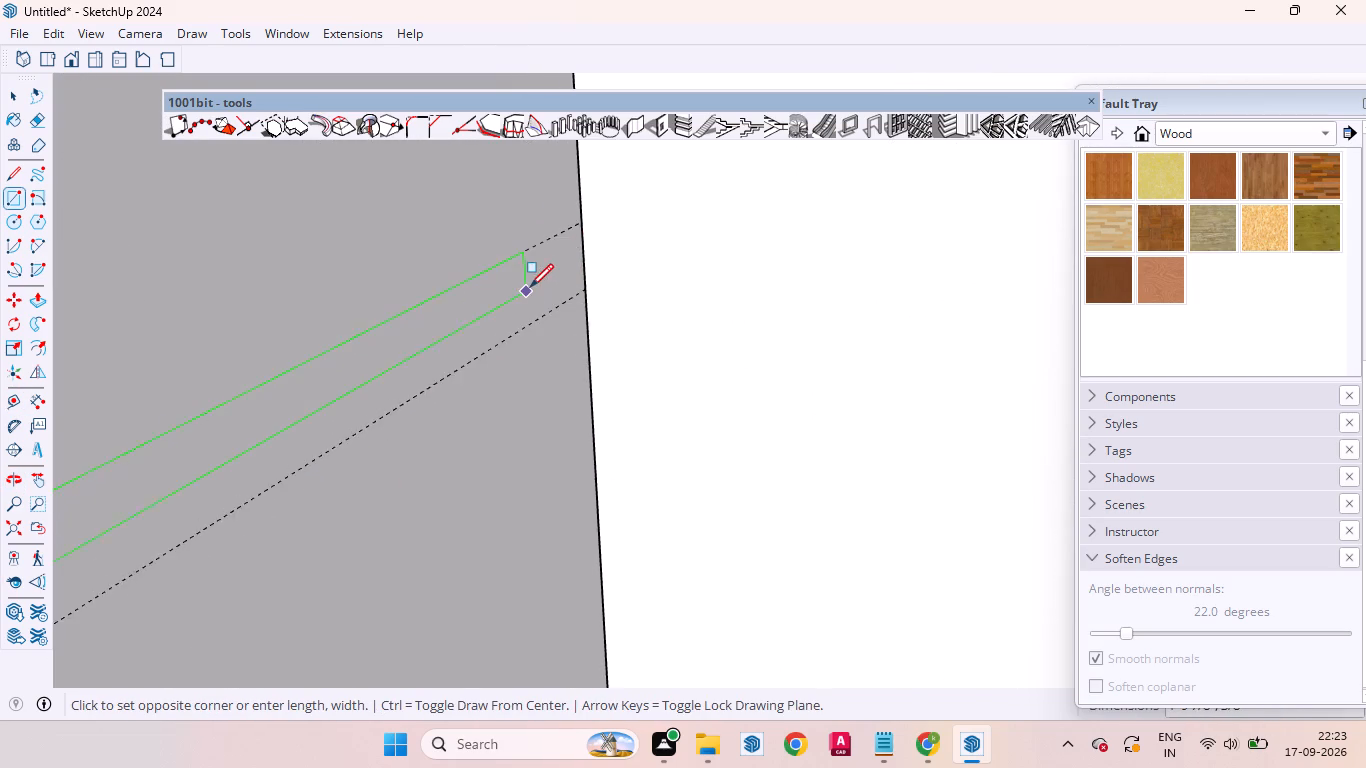
{"action": "scroll", "coordinate": [530, 287], "scroll_direction": "up", "scroll_amount": 6}
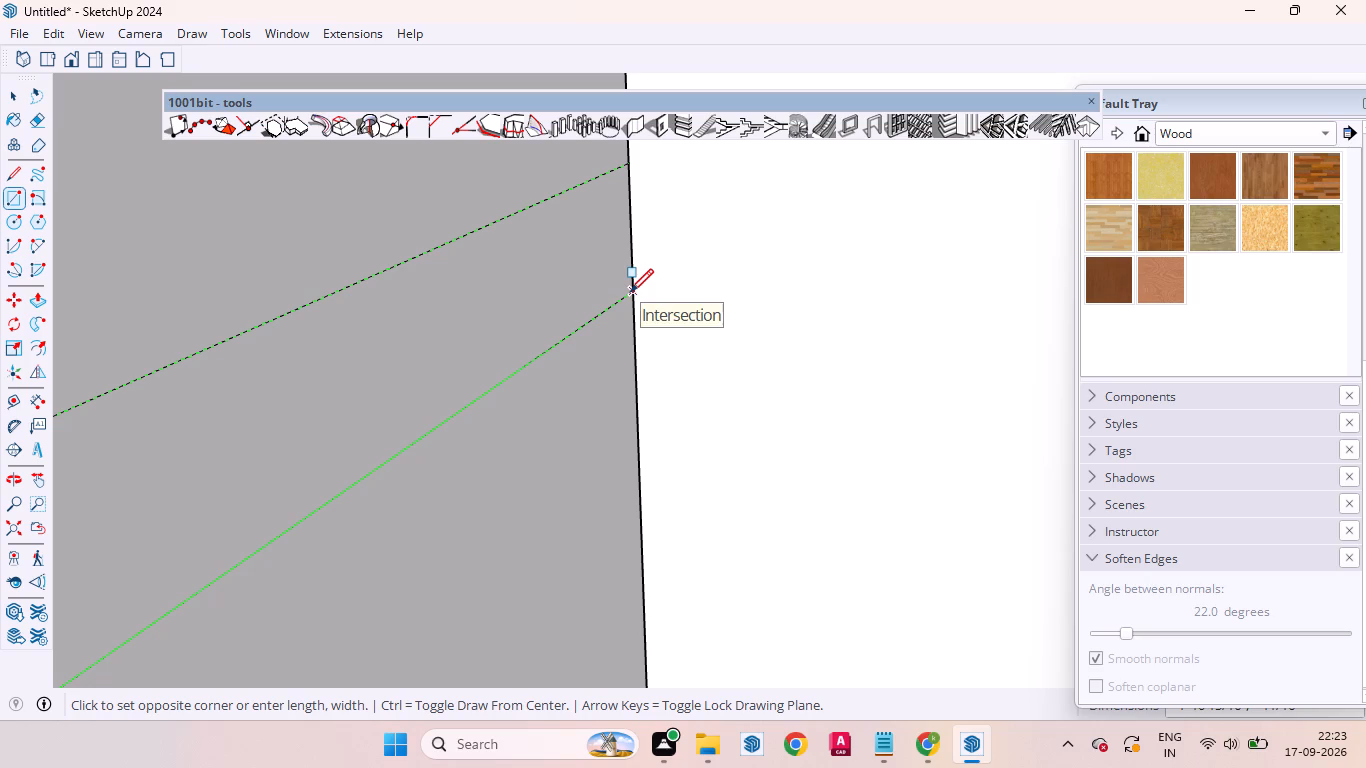
{"action": "left_click", "coordinate": [630, 292]}
{"action": "scroll", "coordinate": [646, 287], "scroll_direction": "down", "scroll_amount": 20}
{"action": "scroll", "coordinate": [646, 287], "scroll_direction": "down", "scroll_amount": 1}
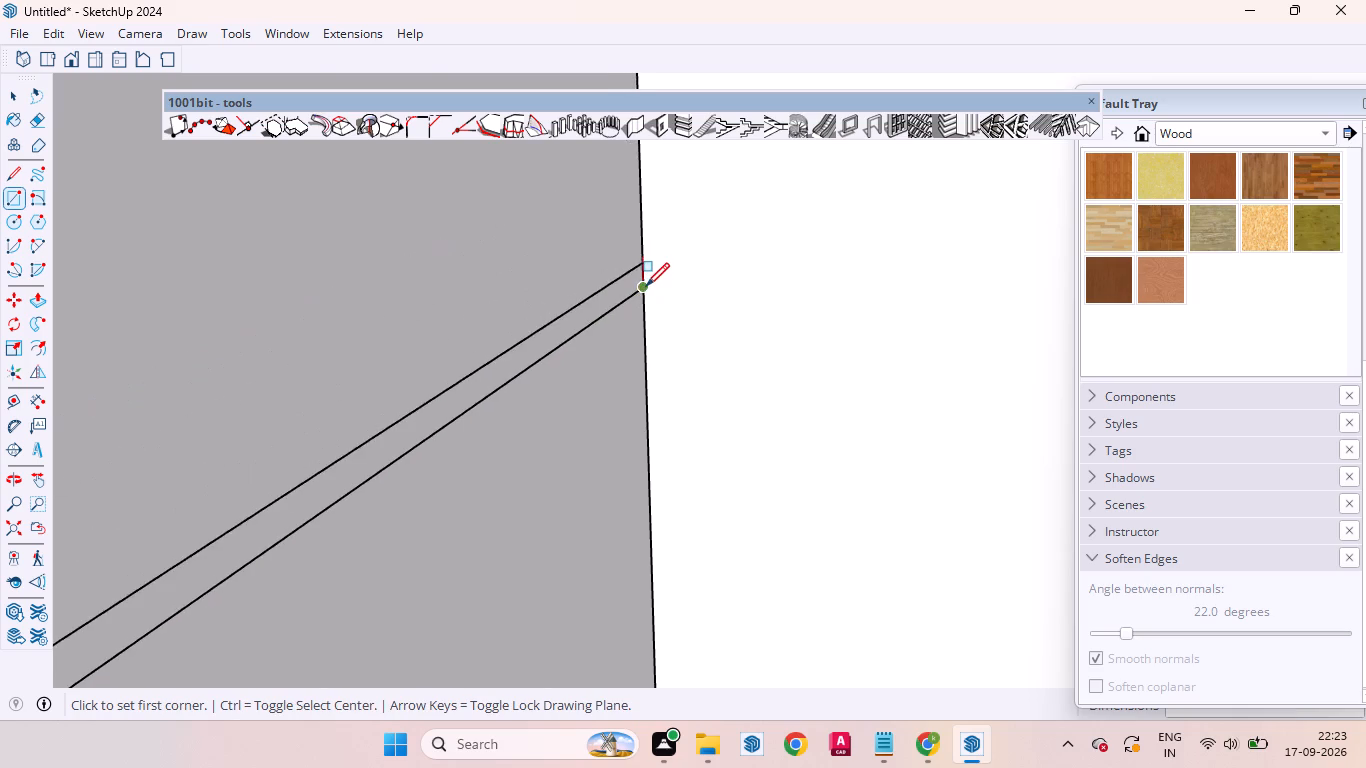
{"action": "scroll", "coordinate": [646, 286], "scroll_direction": "down", "scroll_amount": 2}
{"action": "scroll", "coordinate": [646, 286], "scroll_direction": "up", "scroll_amount": 1}
{"action": "scroll", "coordinate": [646, 286], "scroll_direction": "down", "scroll_amount": 17}
{"action": "scroll", "coordinate": [567, 393], "scroll_direction": "up", "scroll_amount": 6}
Select the narrow rectangle with its edges and make it a group.
{"action": "key", "text": "space"}
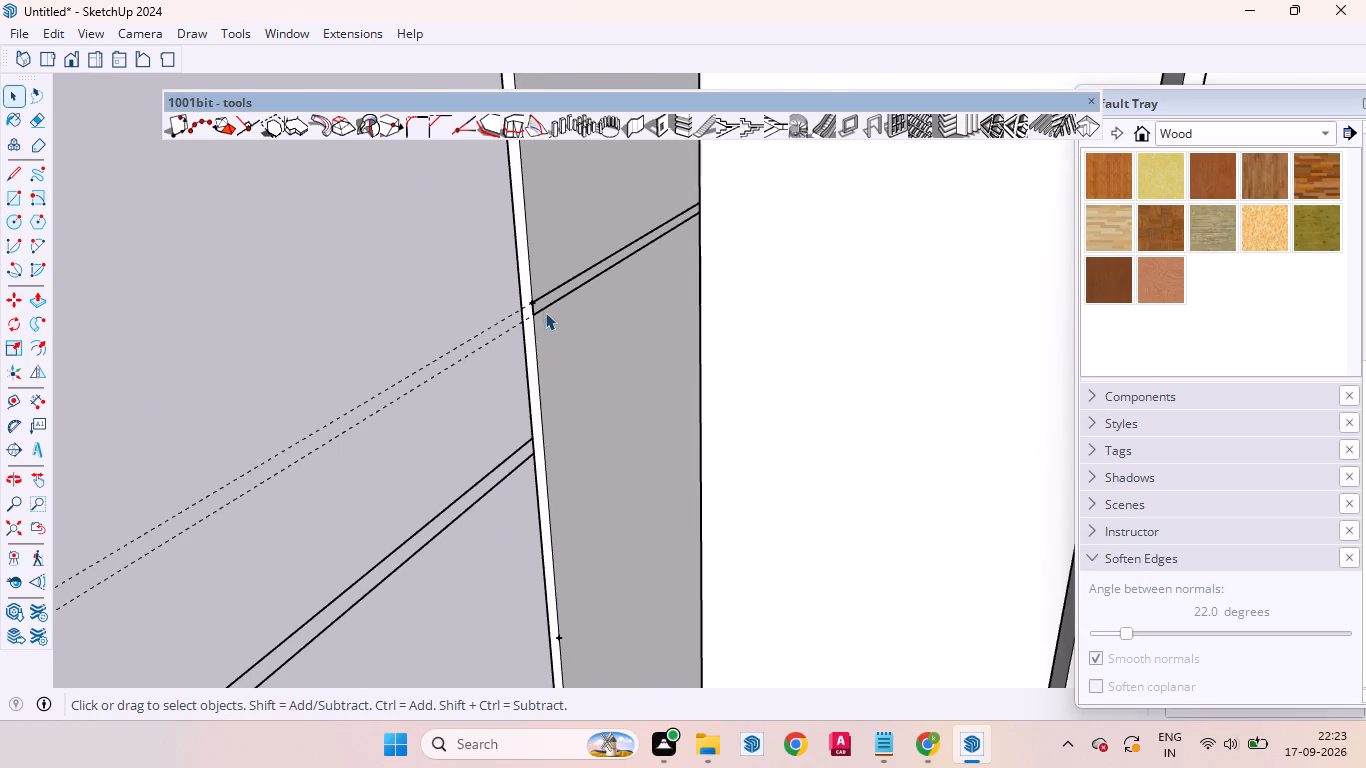
{"action": "scroll", "coordinate": [543, 305], "scroll_direction": "up", "scroll_amount": 12}
{"action": "double_click", "coordinate": [542, 307]}
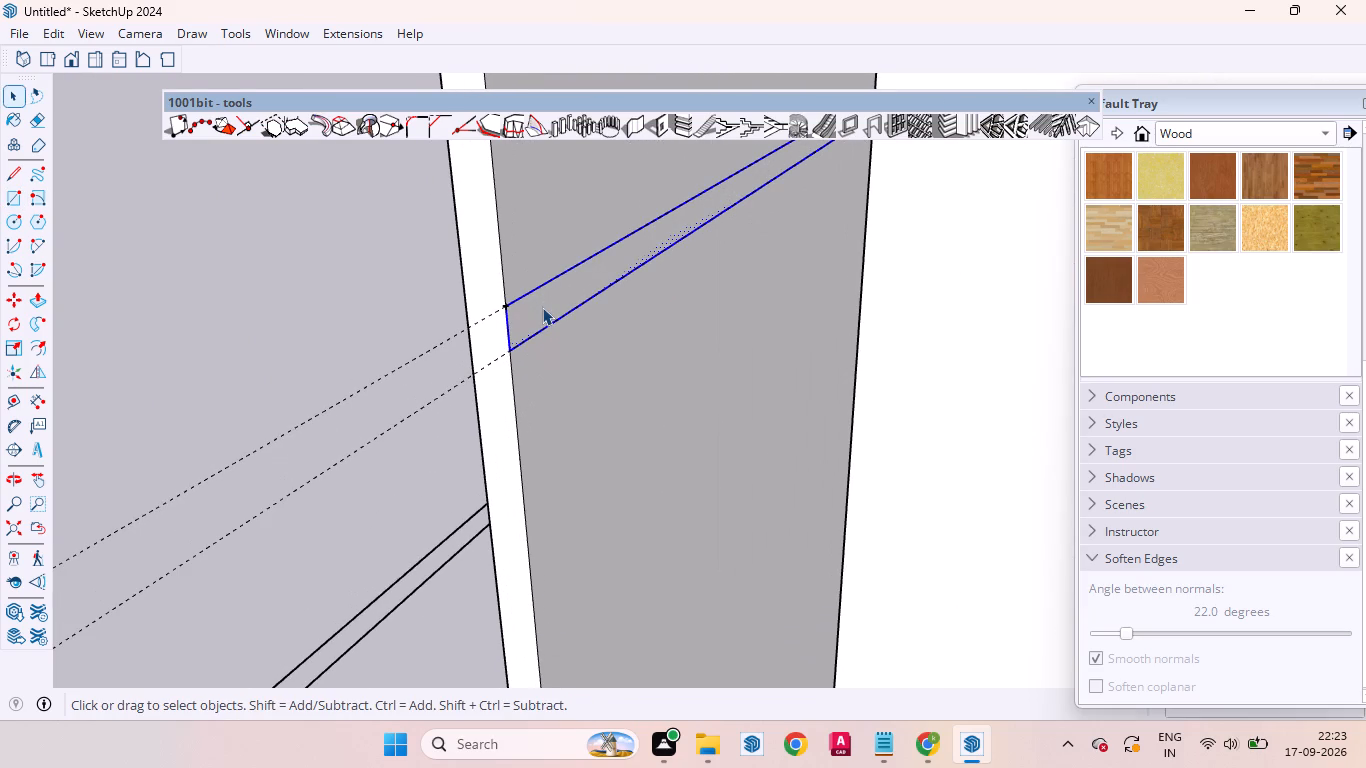
{"action": "right_click", "coordinate": [542, 307]}
{"action": "left_click", "coordinate": [601, 188]}
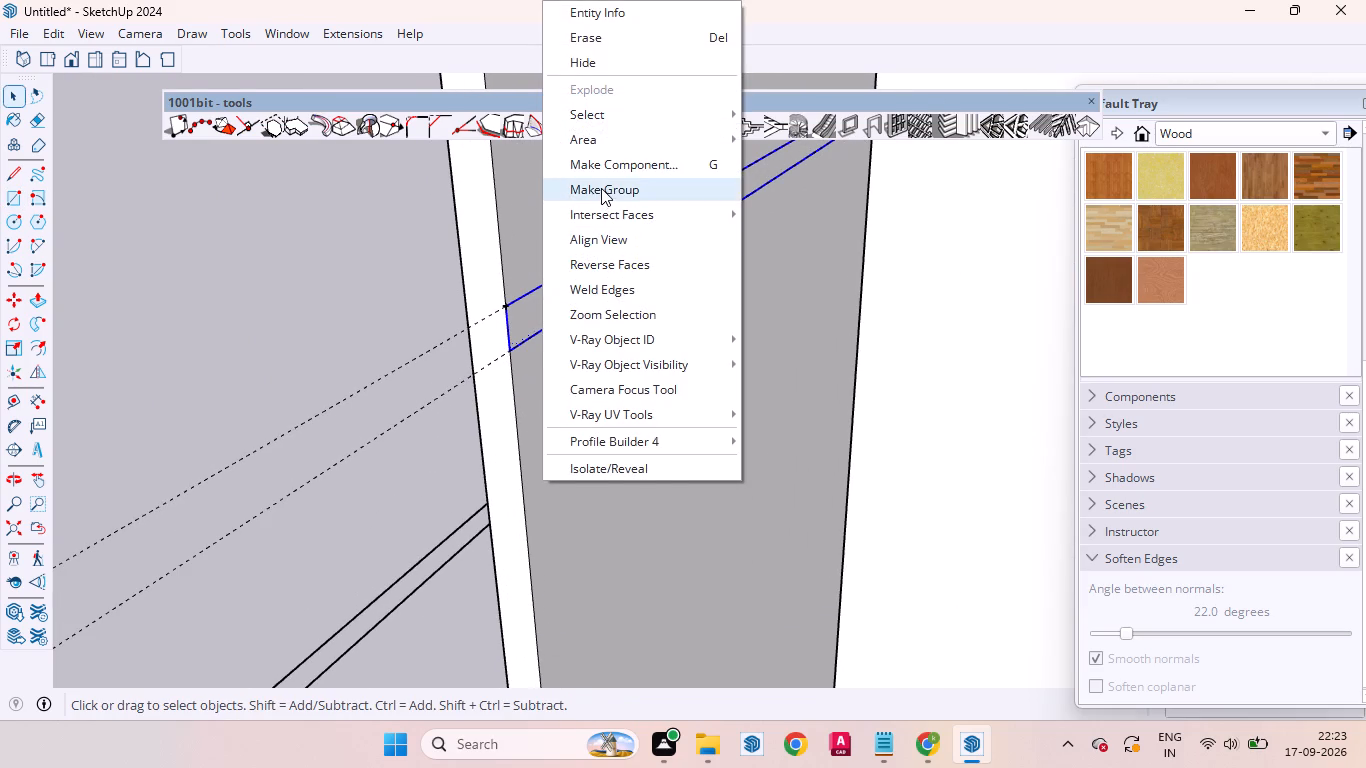
Inside the group, extrude the rectangle across the bay to the opposite upright to form the shelf, and leave the group.
{"action": "double_click", "coordinate": [532, 320]}
{"action": "key", "text": "p"}
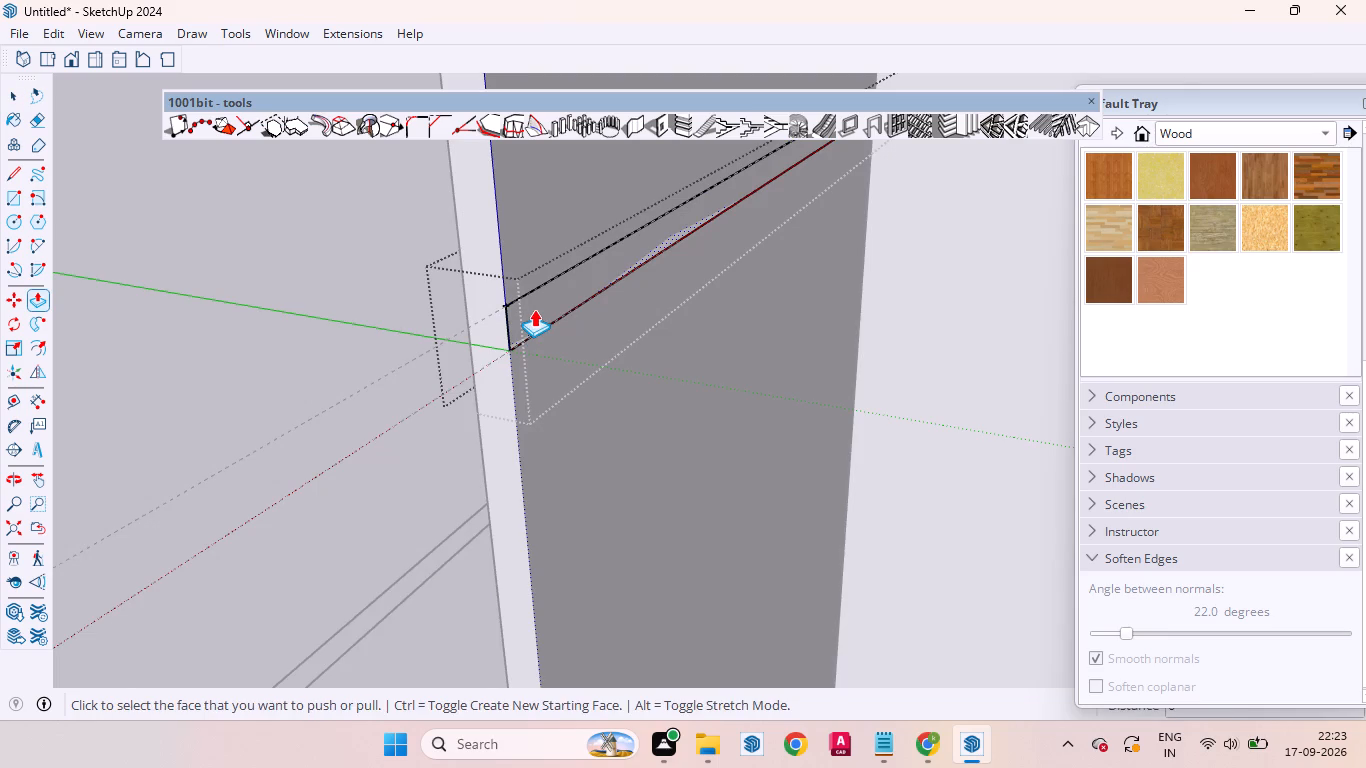
{"action": "left_click", "coordinate": [534, 308]}
{"action": "scroll", "coordinate": [598, 290], "scroll_direction": "down", "scroll_amount": 18}
{"action": "scroll", "coordinate": [599, 289], "scroll_direction": "up", "scroll_amount": 1}
{"action": "scroll", "coordinate": [599, 289], "scroll_direction": "down", "scroll_amount": 9}
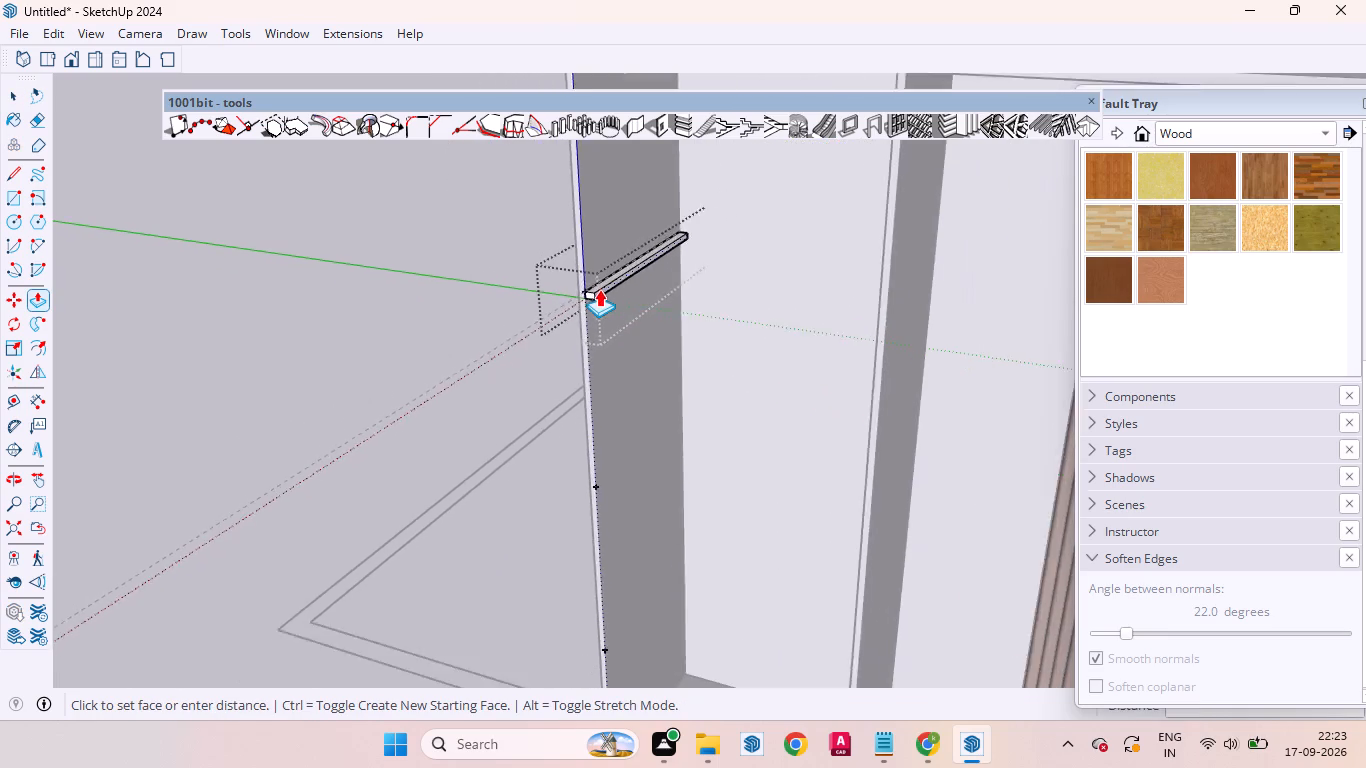
{"action": "scroll", "coordinate": [803, 300], "scroll_direction": "up", "scroll_amount": 11}
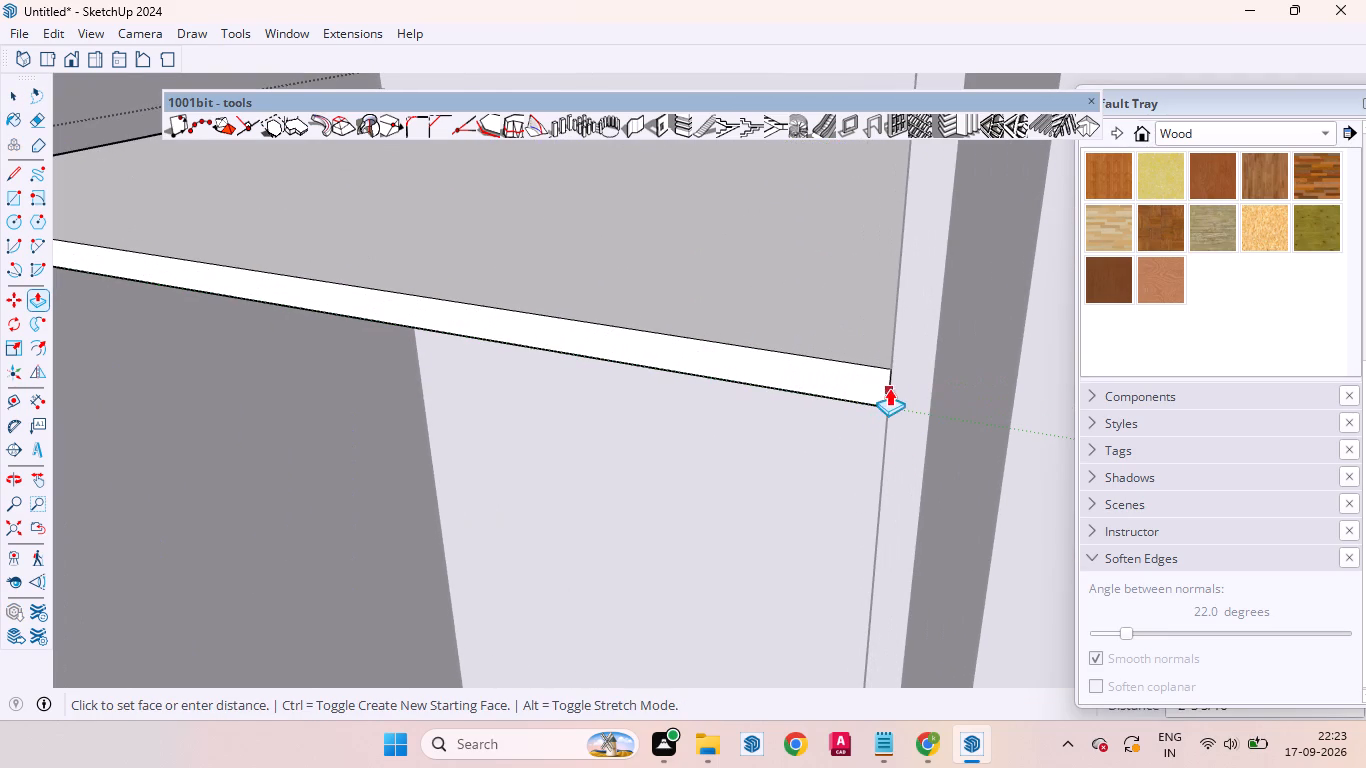
{"action": "left_click", "coordinate": [894, 382]}
{"action": "scroll", "coordinate": [831, 398], "scroll_direction": "down", "scroll_amount": 17}
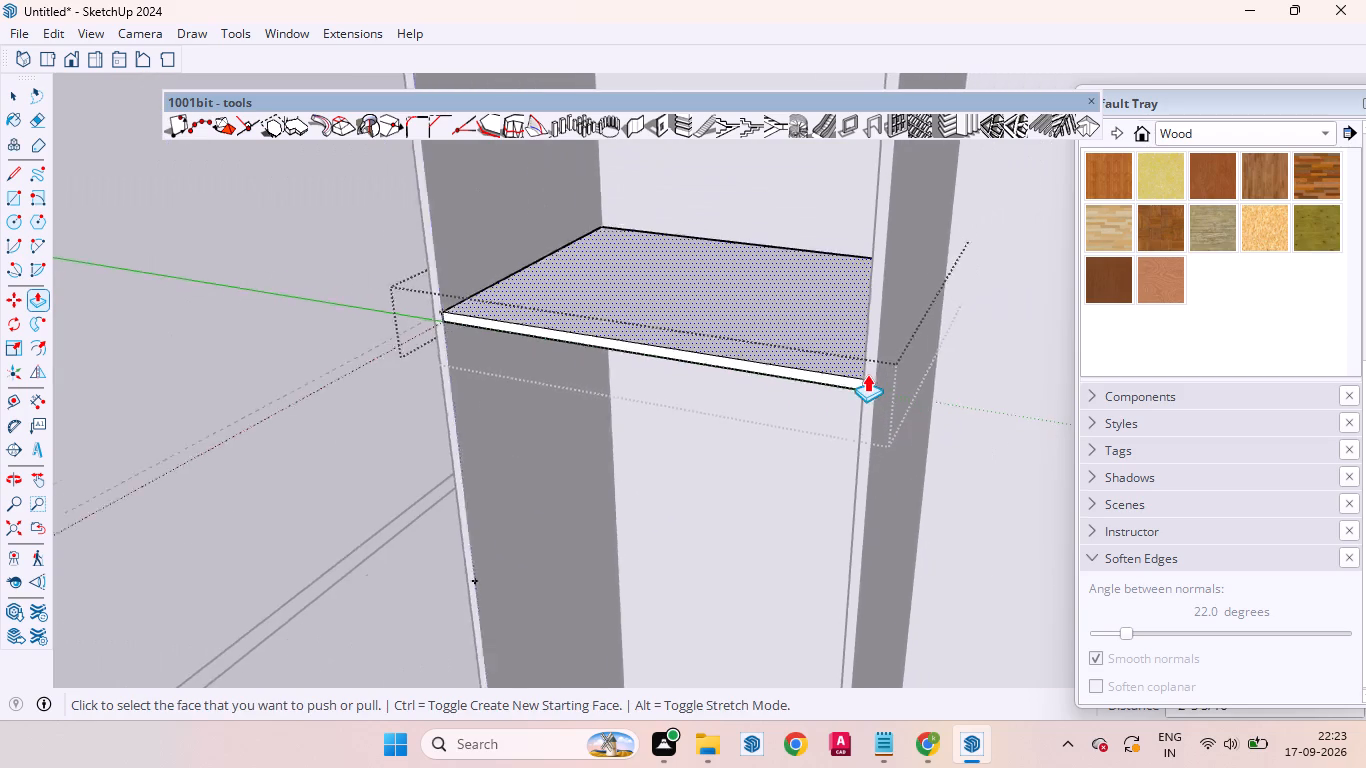
{"action": "key", "text": "space"}
{"action": "left_click", "coordinate": [441, 388]}
Hide the Default Tray to clear the view of the wall unit.
{"action": "middle_click_drag", "start_coordinate": [623, 416], "coordinate": [737, 353]}
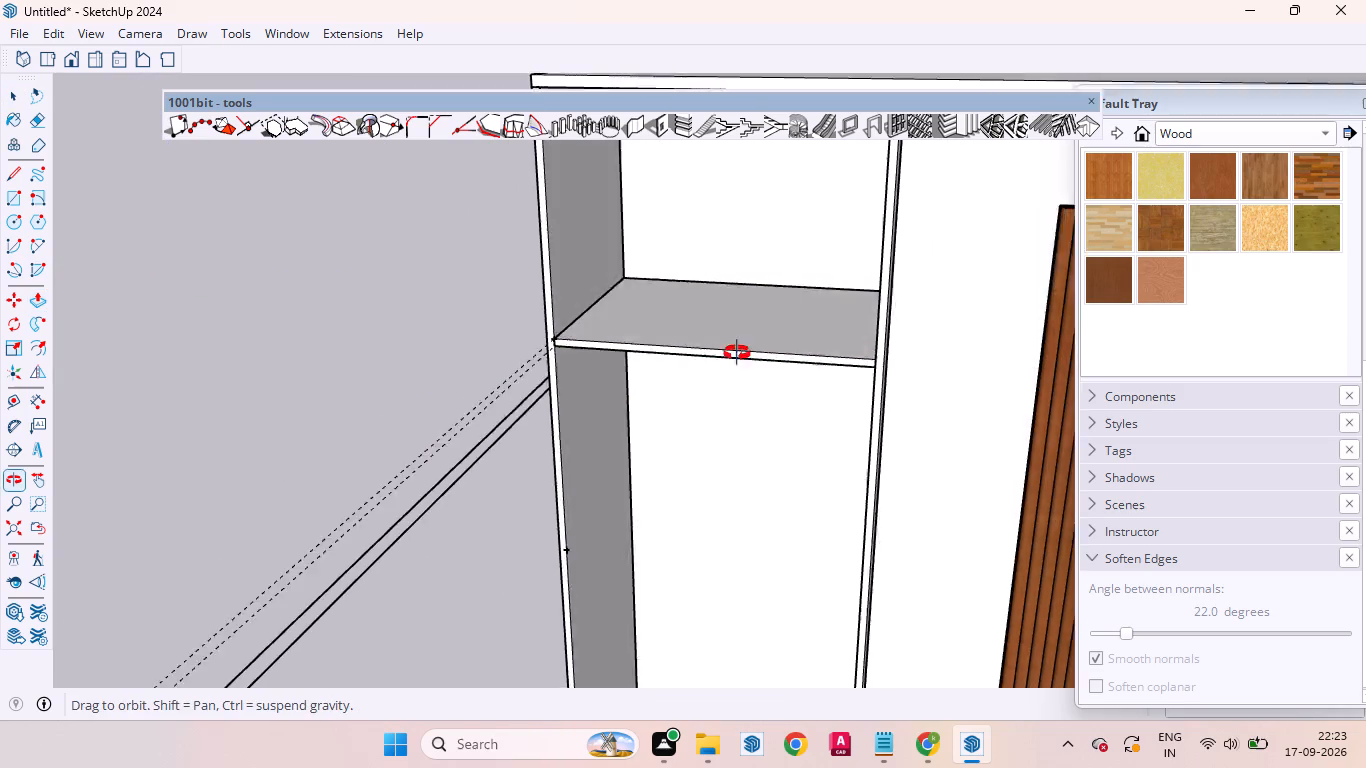
{"action": "middle_click_drag", "start_coordinate": [737, 353], "coordinate": [740, 349]}
{"action": "scroll", "coordinate": [445, 306], "scroll_direction": "down", "scroll_amount": 6}
{"action": "scroll", "coordinate": [487, 343], "scroll_direction": "up", "scroll_amount": 6}
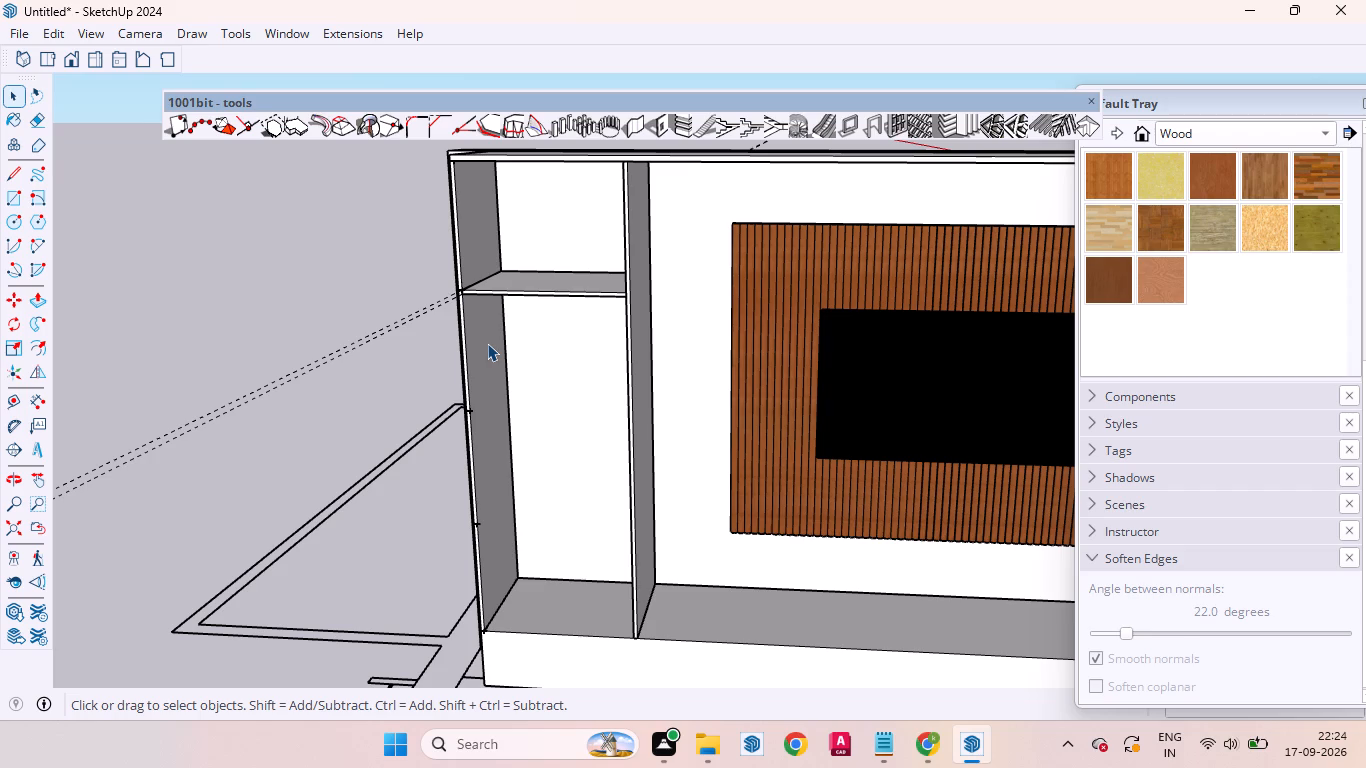
{"action": "left_click", "coordinate": [1365, 125]}
{"action": "left_click", "coordinate": [1364, 97]}
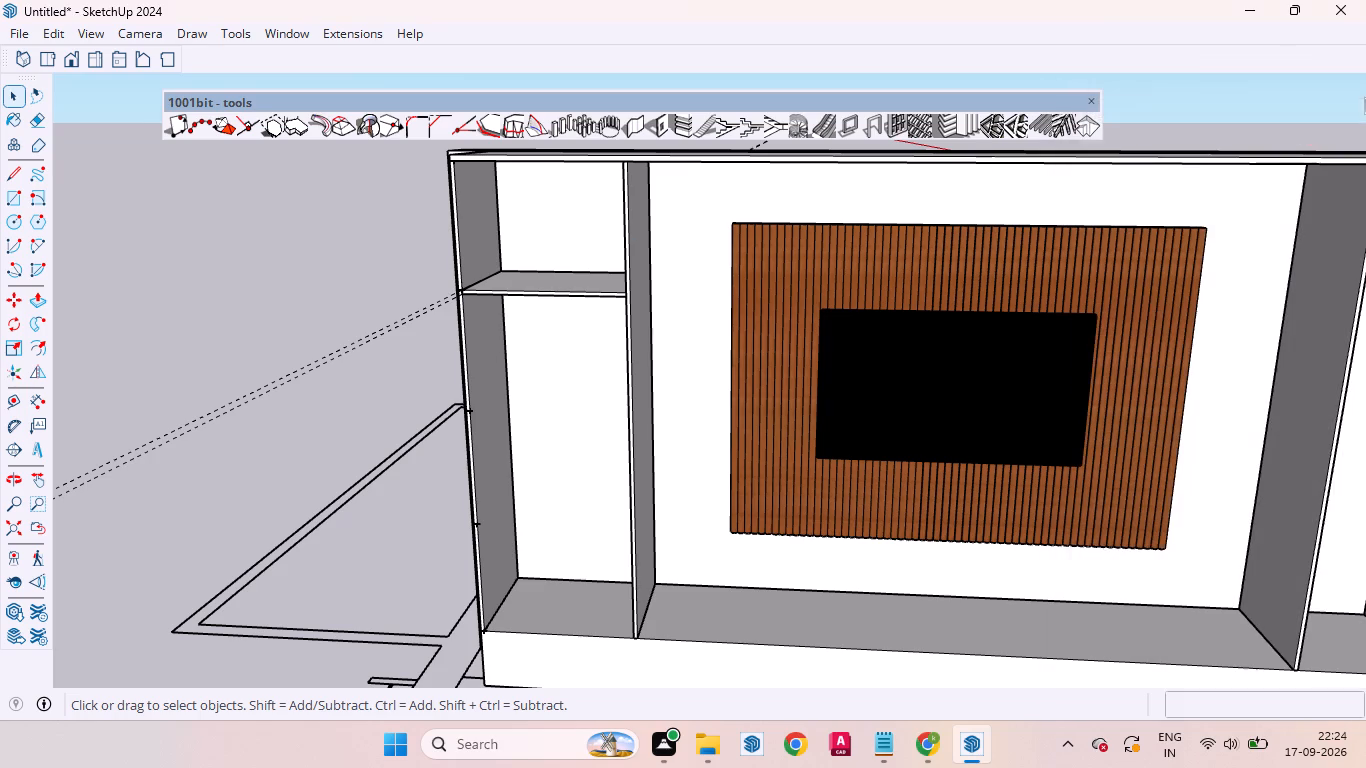
Copy the shelf straight down from its front top corner to the middle division point on the side panel.
{"action": "scroll", "coordinate": [131, 230], "scroll_direction": "down", "scroll_amount": 5}
{"action": "scroll", "coordinate": [205, 338], "scroll_direction": "up", "scroll_amount": 6}
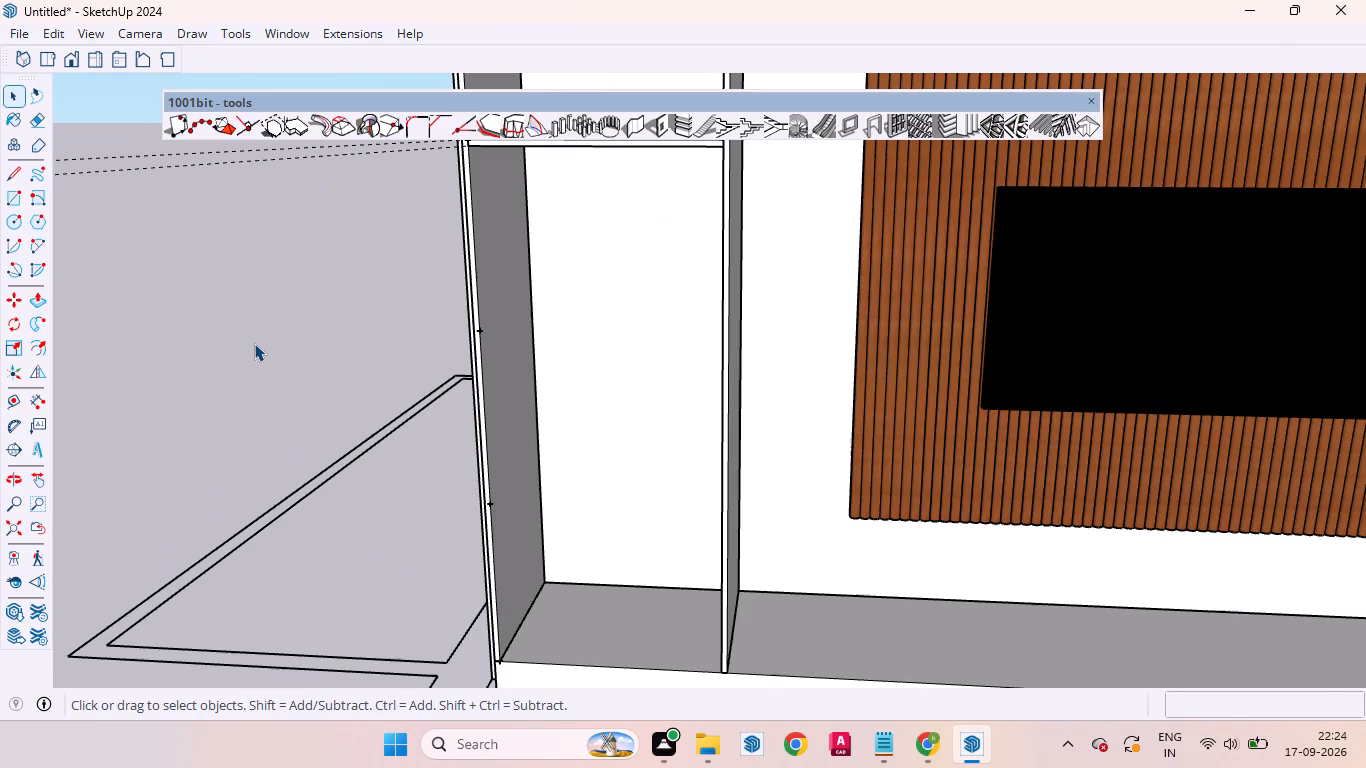
{"action": "scroll", "coordinate": [398, 302], "scroll_direction": "down", "scroll_amount": 6}
{"action": "scroll", "coordinate": [566, 314], "scroll_direction": "up", "scroll_amount": 5}
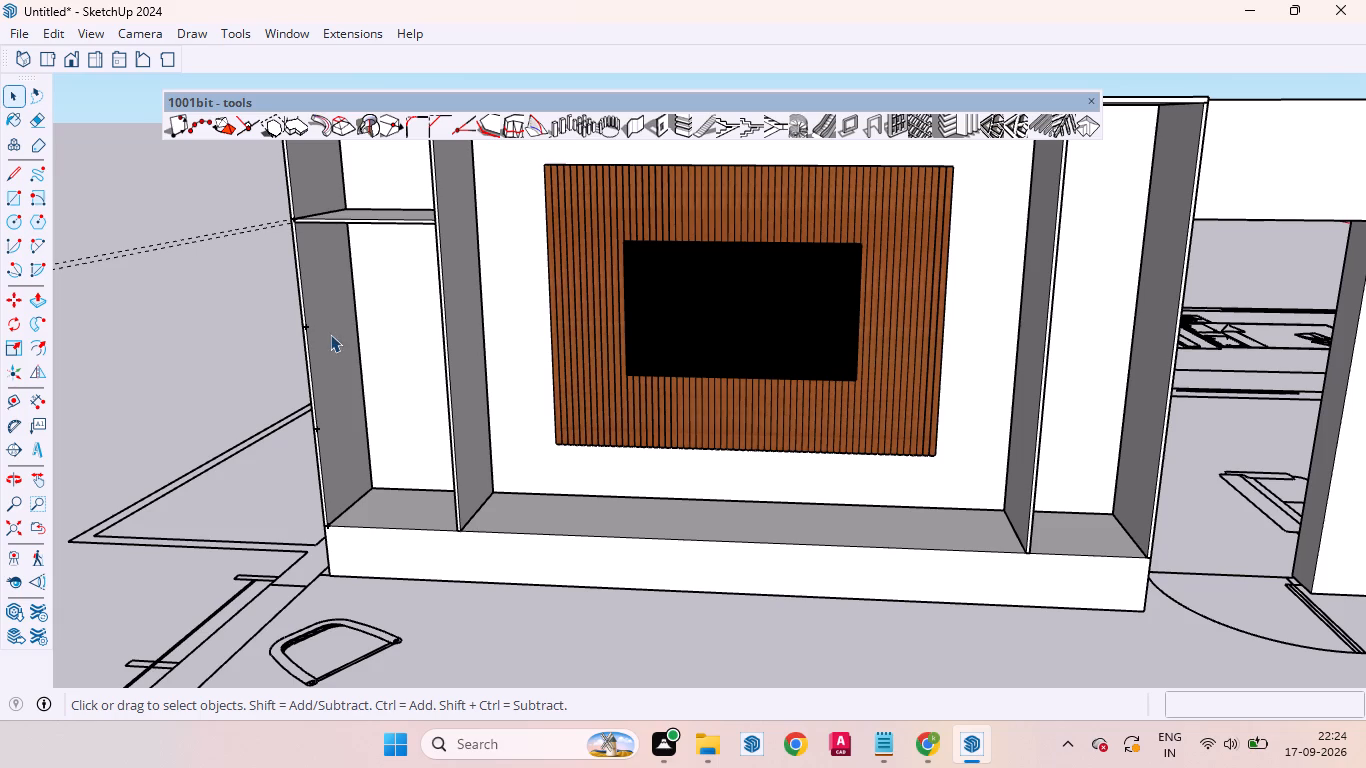
{"action": "scroll", "coordinate": [268, 268], "scroll_direction": "up", "scroll_amount": 6}
{"action": "scroll", "coordinate": [349, 741], "scroll_direction": "down", "scroll_amount": 8}
{"action": "scroll", "coordinate": [240, 525], "scroll_direction": "up", "scroll_amount": 1}
{"action": "scroll", "coordinate": [218, 566], "scroll_direction": "down", "scroll_amount": 4}
{"action": "scroll", "coordinate": [495, 304], "scroll_direction": "up", "scroll_amount": 6}
{"action": "left_click", "coordinate": [470, 355]}
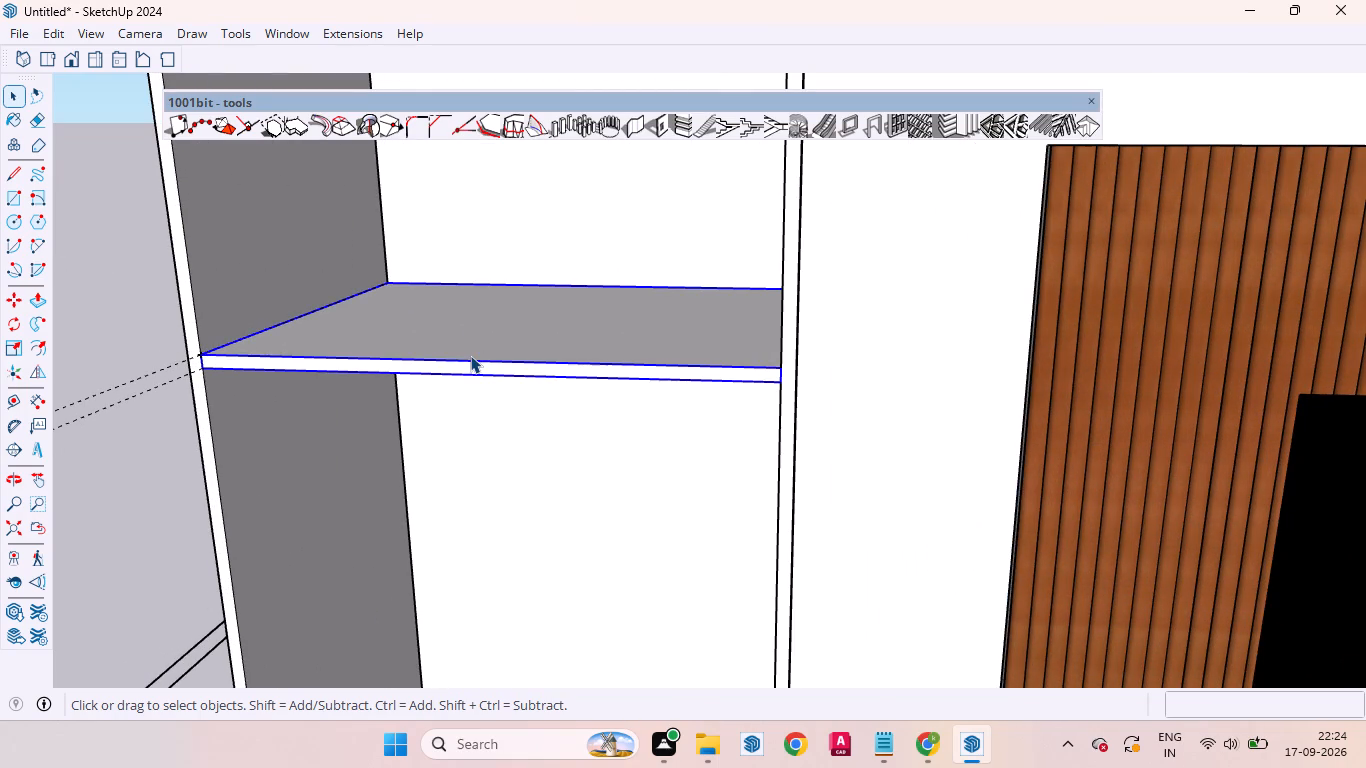
{"action": "scroll", "coordinate": [352, 417], "scroll_direction": "up", "scroll_amount": 4}
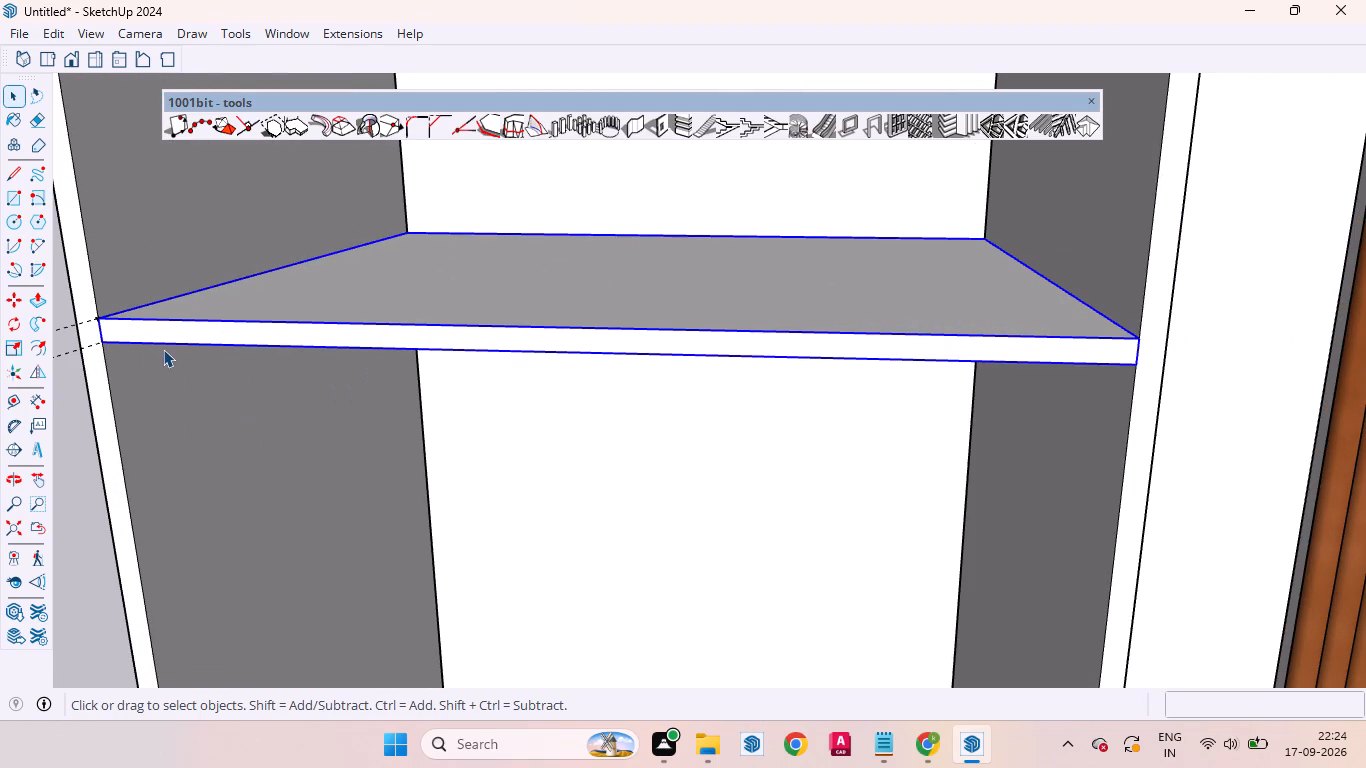
{"action": "key", "text": "m"}
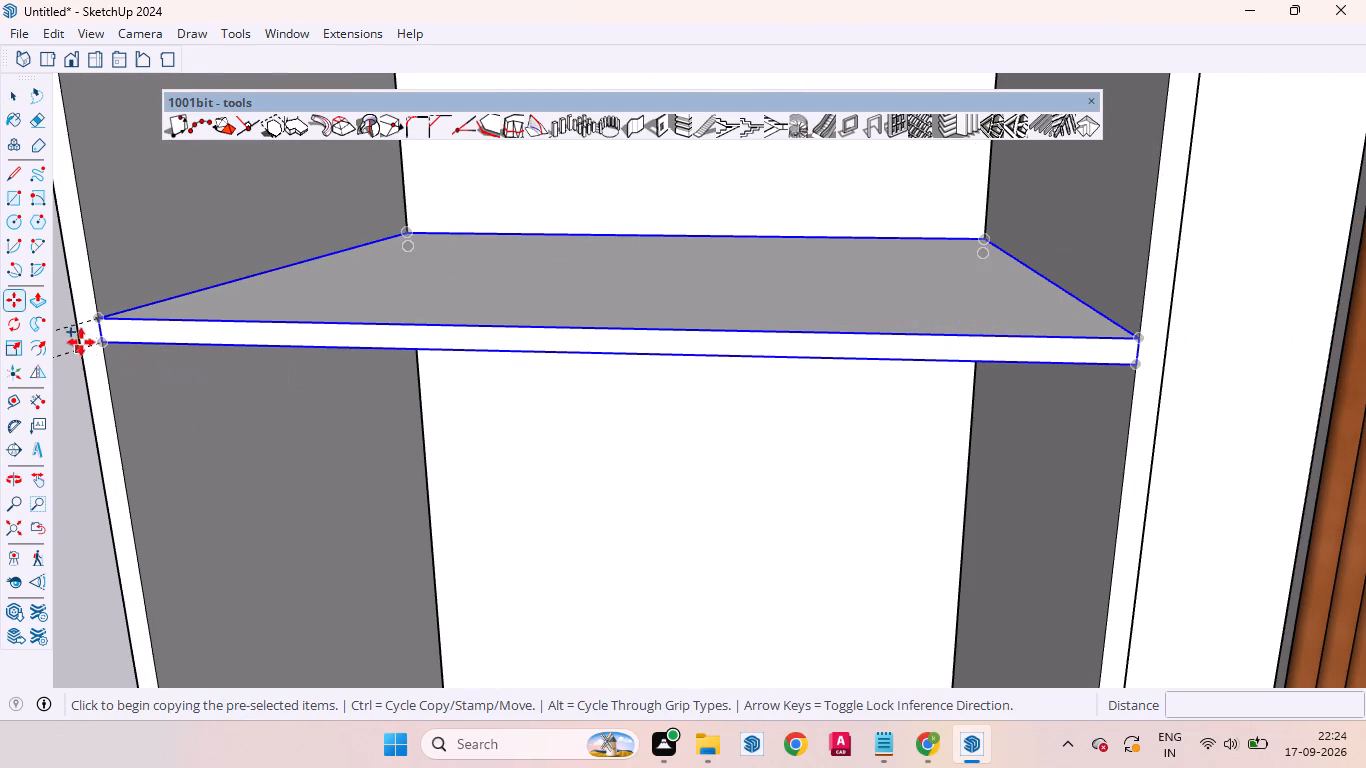
{"action": "left_click", "coordinate": [97, 315]}
{"action": "scroll", "coordinate": [132, 402], "scroll_direction": "down", "scroll_amount": 6}
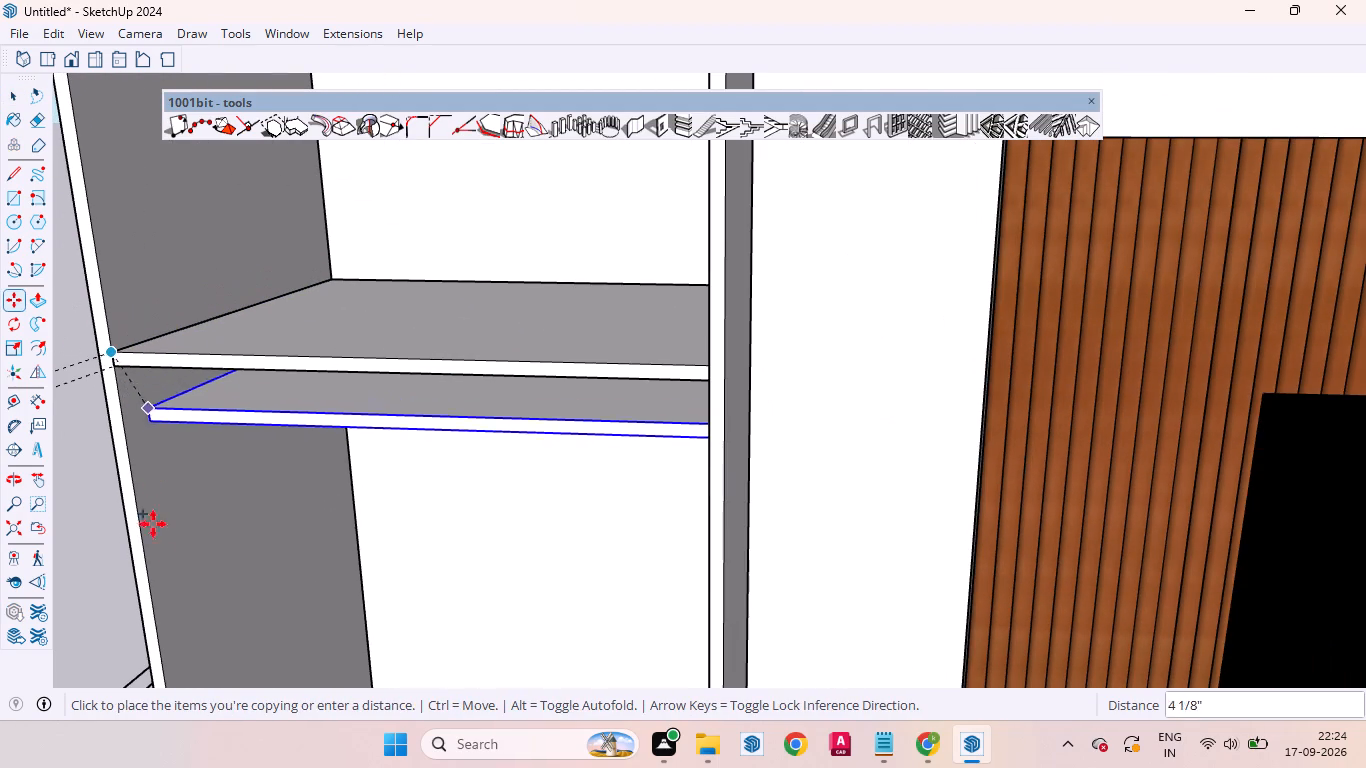
{"action": "middle_click_drag", "start_coordinate": [215, 523], "coordinate": [407, 449]}
{"action": "scroll", "coordinate": [360, 407], "scroll_direction": "down", "scroll_amount": 11}
{"action": "scroll", "coordinate": [320, 496], "scroll_direction": "up", "scroll_amount": 3}
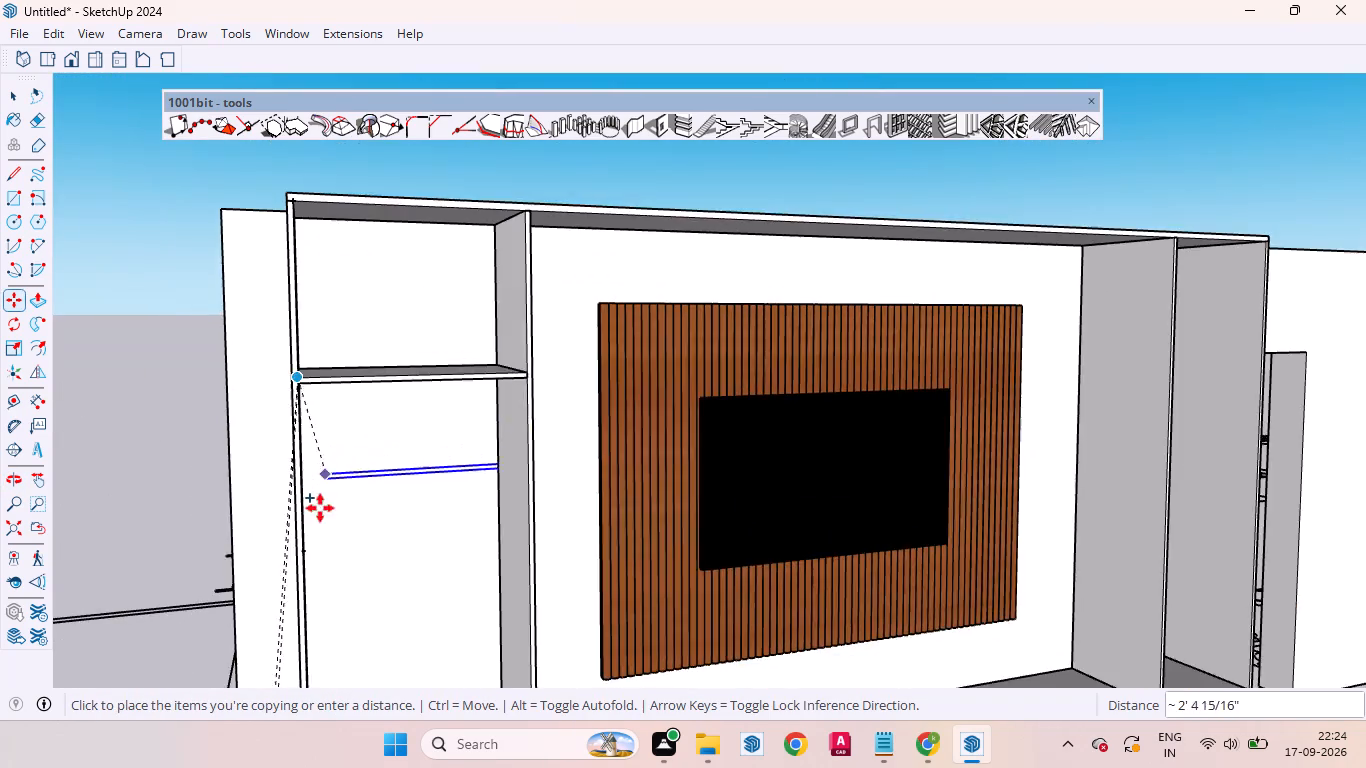
{"action": "scroll", "coordinate": [320, 508], "scroll_direction": "up", "scroll_amount": 3}
{"action": "scroll", "coordinate": [294, 595], "scroll_direction": "up", "scroll_amount": 12}
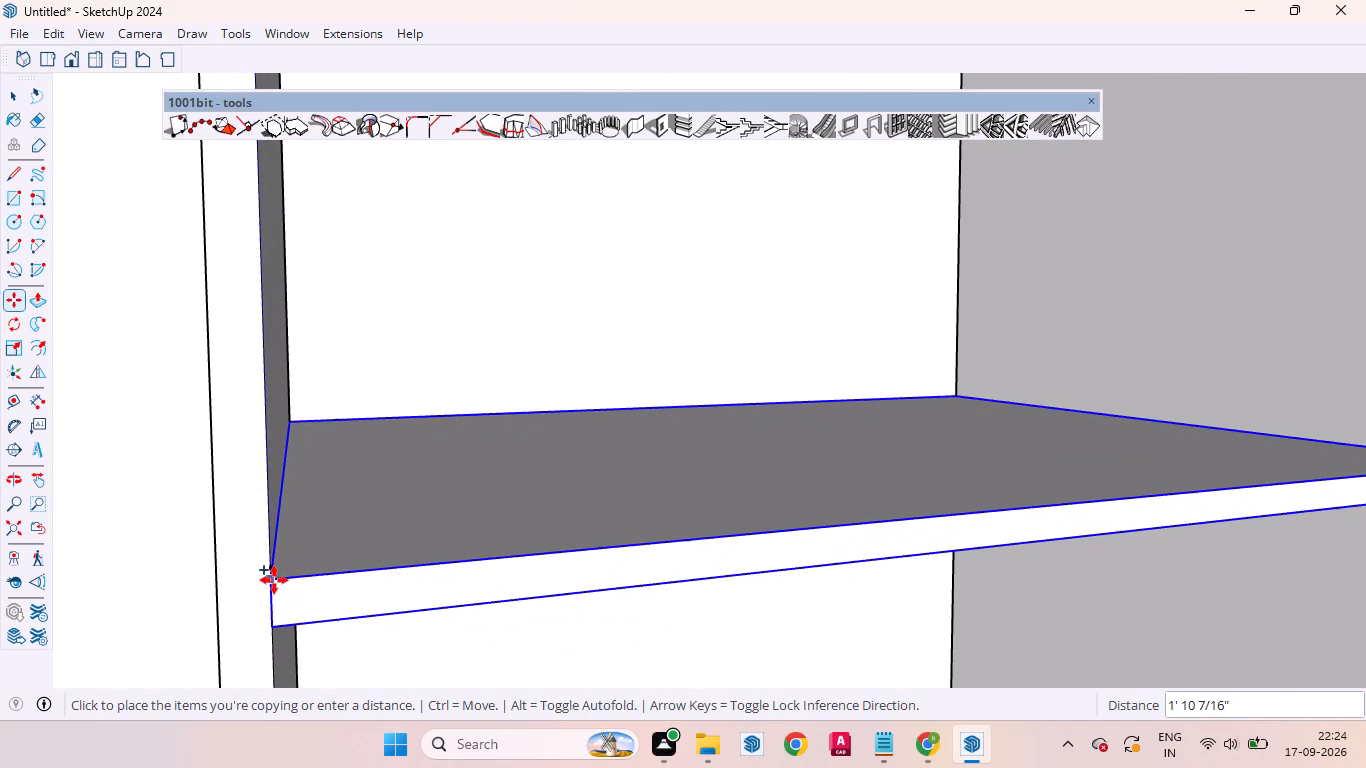
{"action": "left_click", "coordinate": [276, 573]}
Copy the middle shelf down to the lowest division point on the side panel, and clear the selection.
{"action": "scroll", "coordinate": [323, 532], "scroll_direction": "down", "scroll_amount": 11}
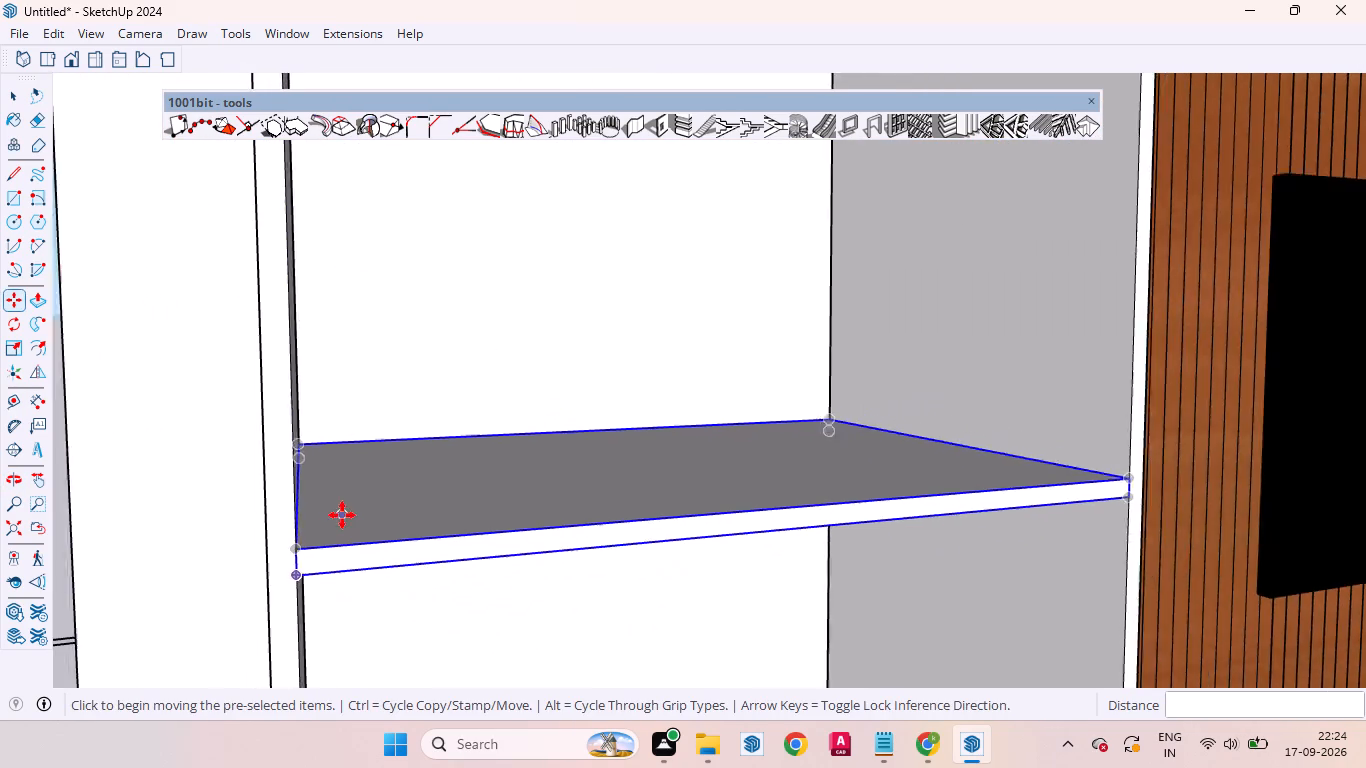
{"action": "scroll", "coordinate": [342, 515], "scroll_direction": "down", "scroll_amount": 1}
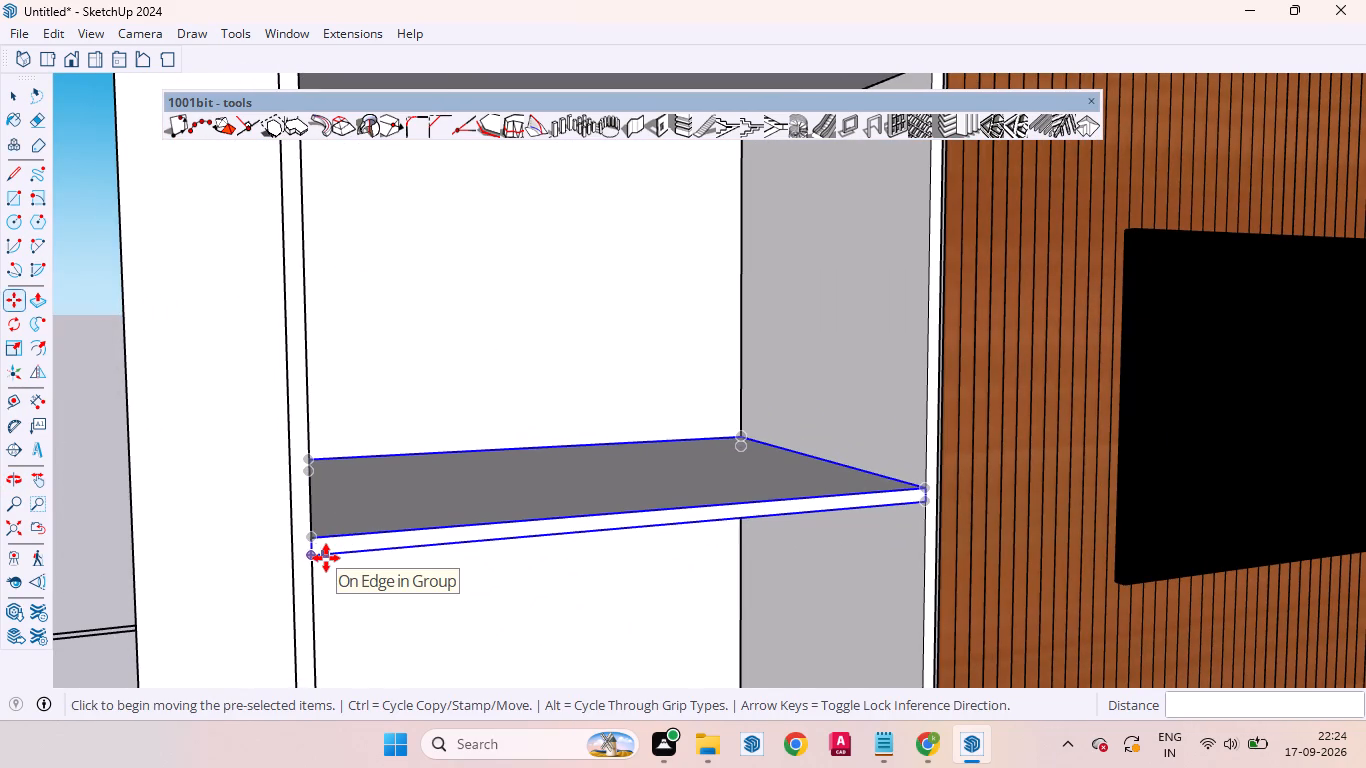
{"action": "left_click", "coordinate": [315, 541]}
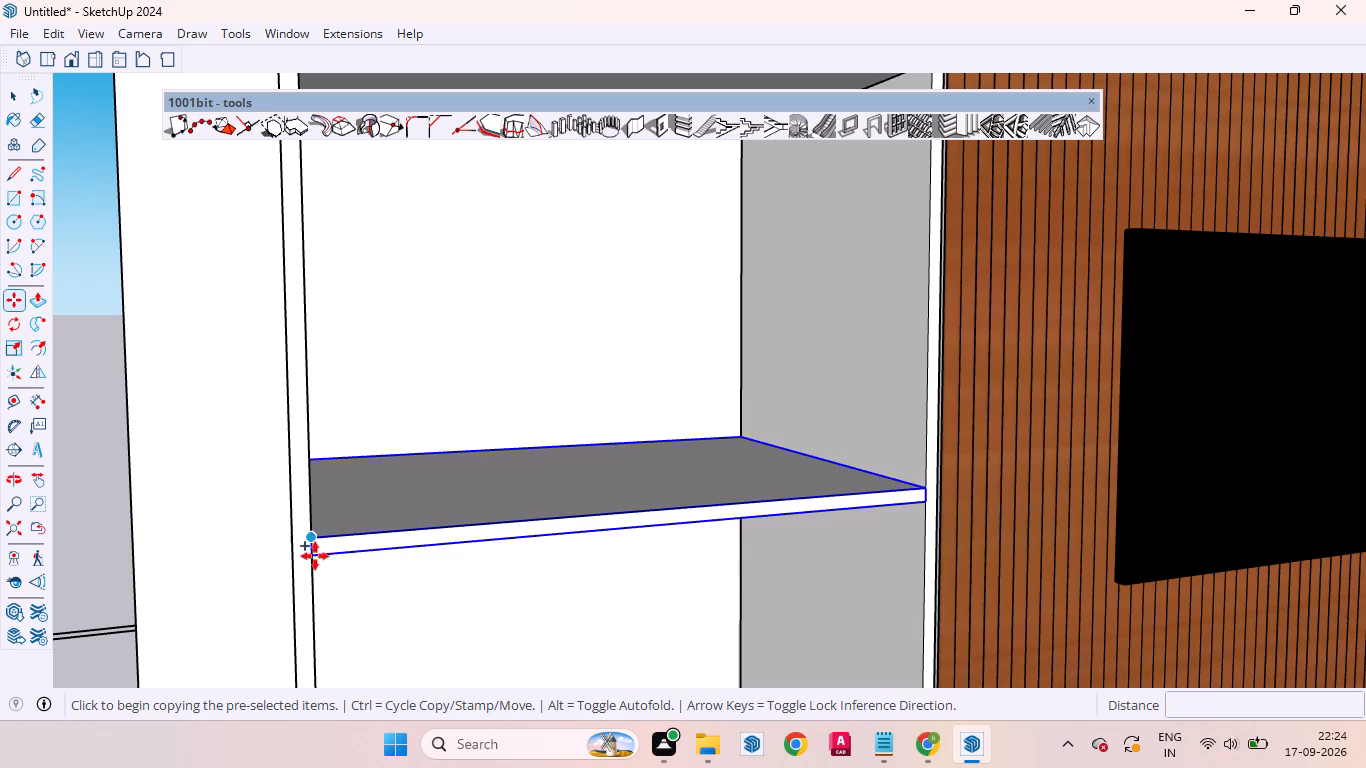
{"action": "scroll", "coordinate": [316, 604], "scroll_direction": "down", "scroll_amount": 19}
{"action": "scroll", "coordinate": [310, 456], "scroll_direction": "down", "scroll_amount": 6}
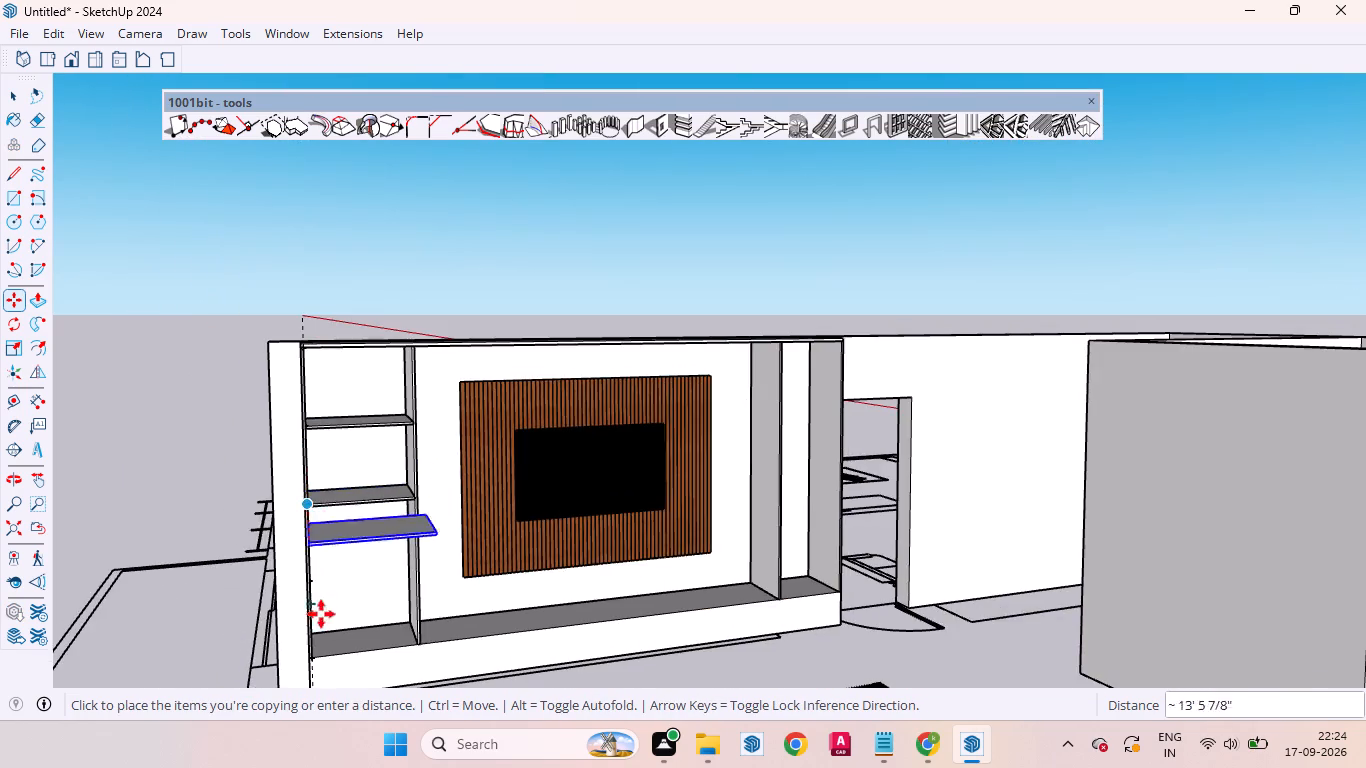
{"action": "scroll", "coordinate": [322, 620], "scroll_direction": "up", "scroll_amount": 20}
{"action": "scroll", "coordinate": [304, 562], "scroll_direction": "up", "scroll_amount": 7}
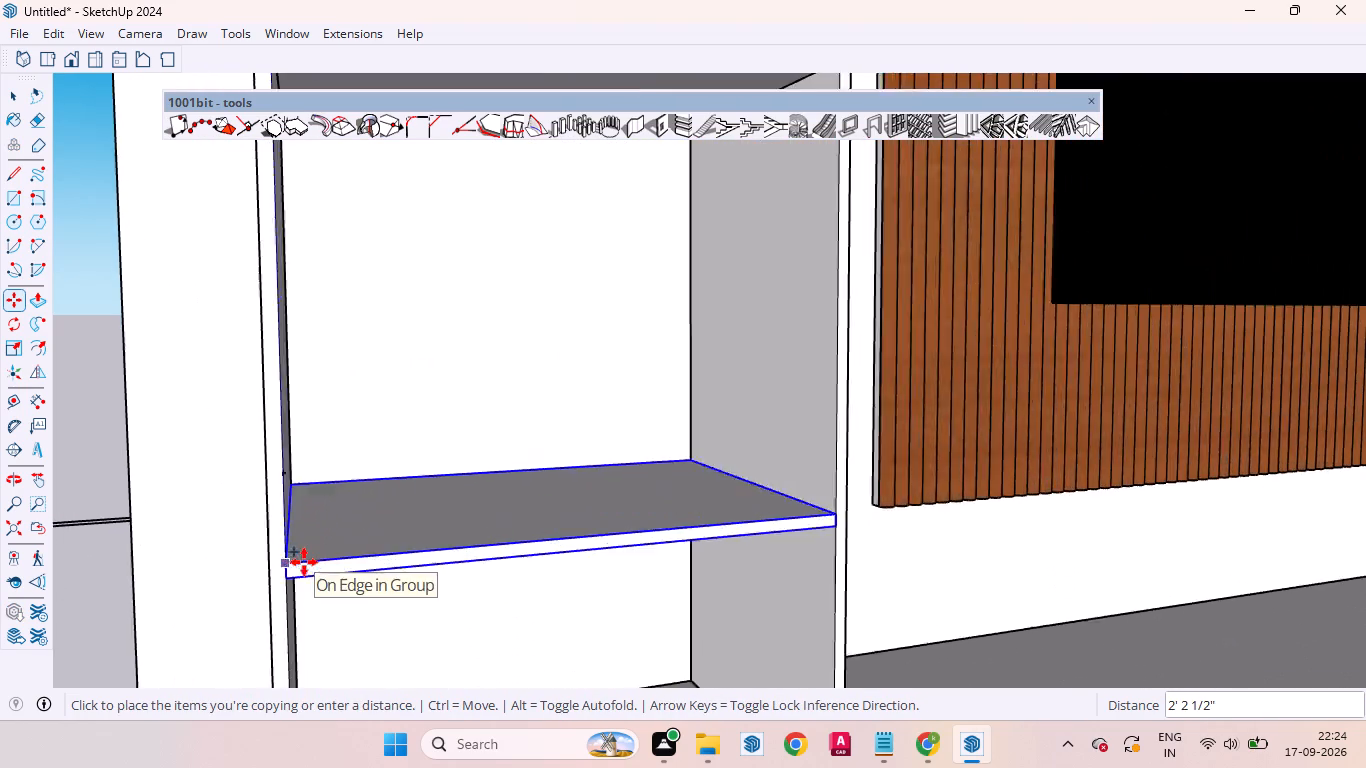
{"action": "scroll", "coordinate": [304, 562], "scroll_direction": "up", "scroll_amount": 5}
{"action": "scroll", "coordinate": [278, 522], "scroll_direction": "down", "scroll_amount": 1}
{"action": "scroll", "coordinate": [278, 522], "scroll_direction": "up", "scroll_amount": 1}
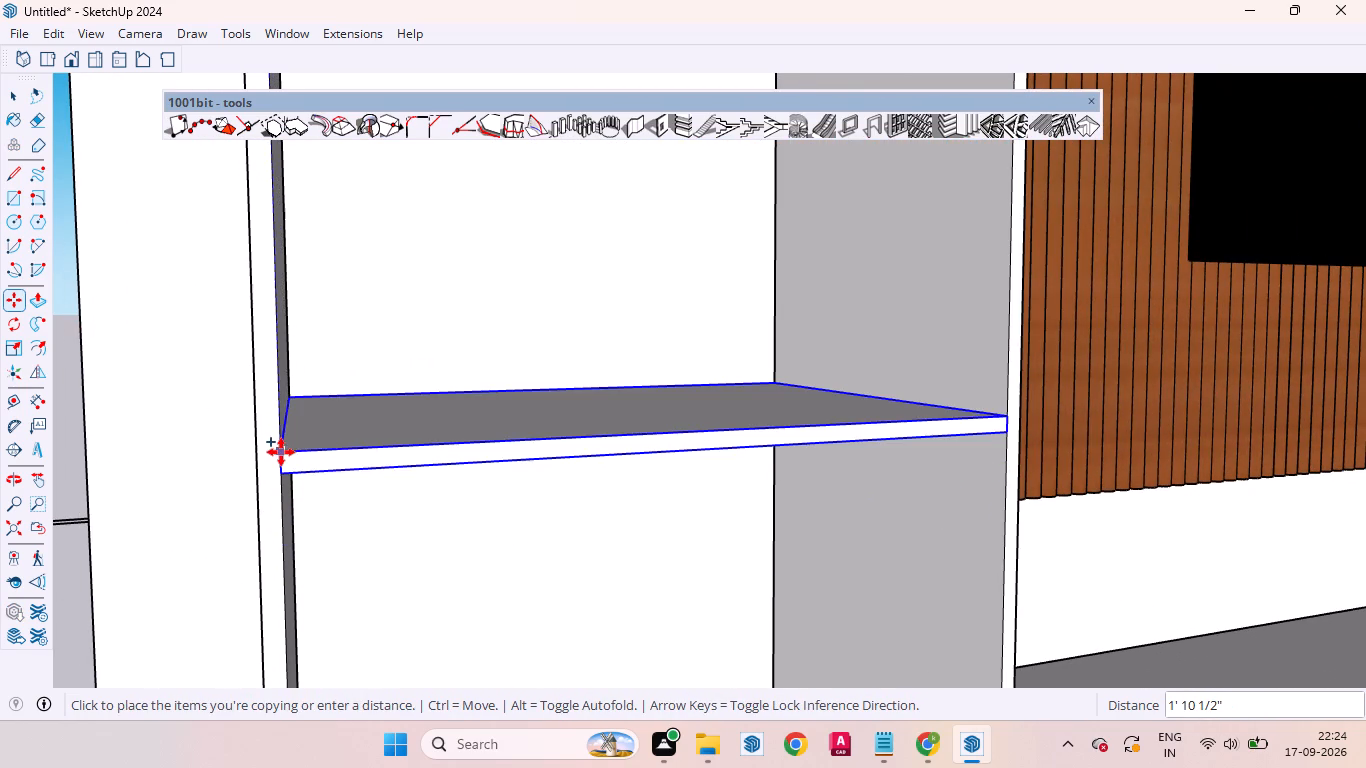
{"action": "scroll", "coordinate": [281, 452], "scroll_direction": "up", "scroll_amount": 15}
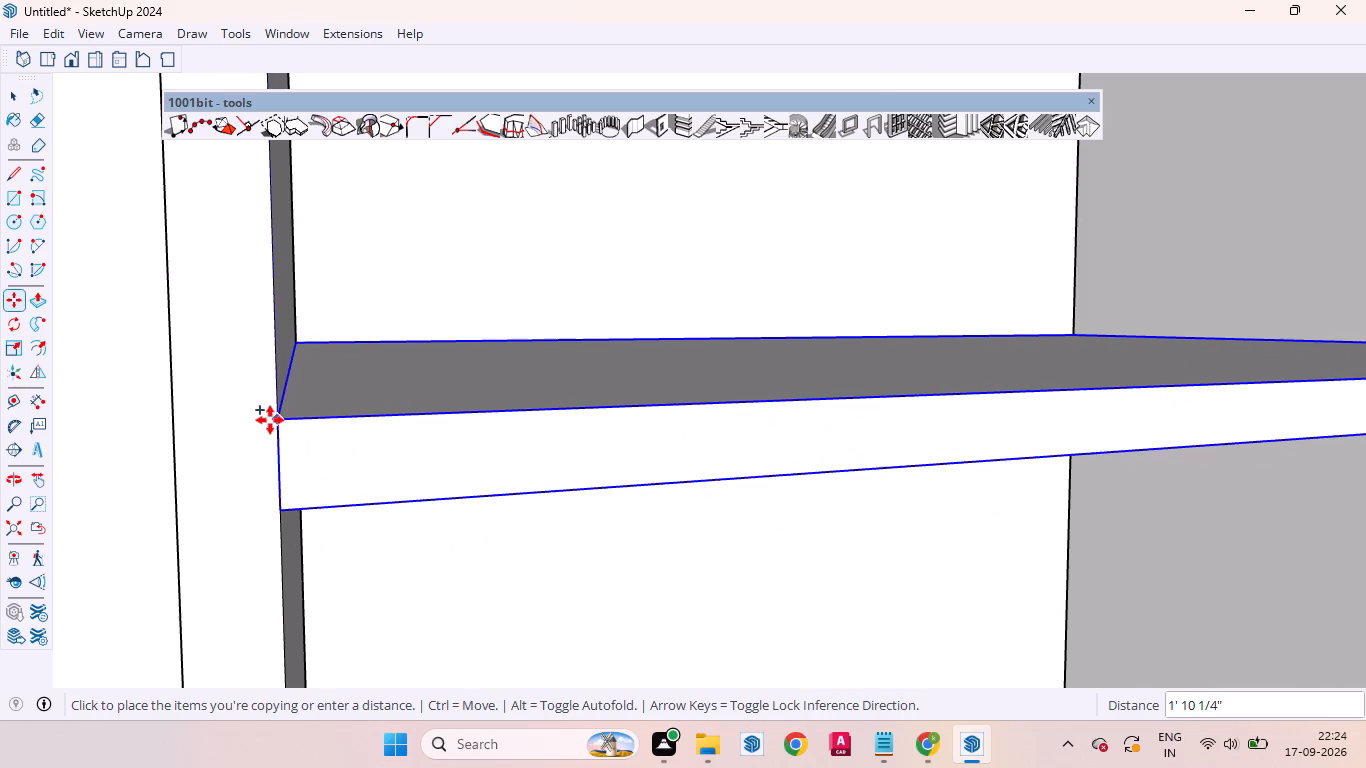
{"action": "left_click", "coordinate": [274, 417]}
{"action": "scroll", "coordinate": [208, 471], "scroll_direction": "down", "scroll_amount": 5}
{"action": "scroll", "coordinate": [208, 471], "scroll_direction": "up", "scroll_amount": 2}
{"action": "scroll", "coordinate": [208, 471], "scroll_direction": "down", "scroll_amount": 15}
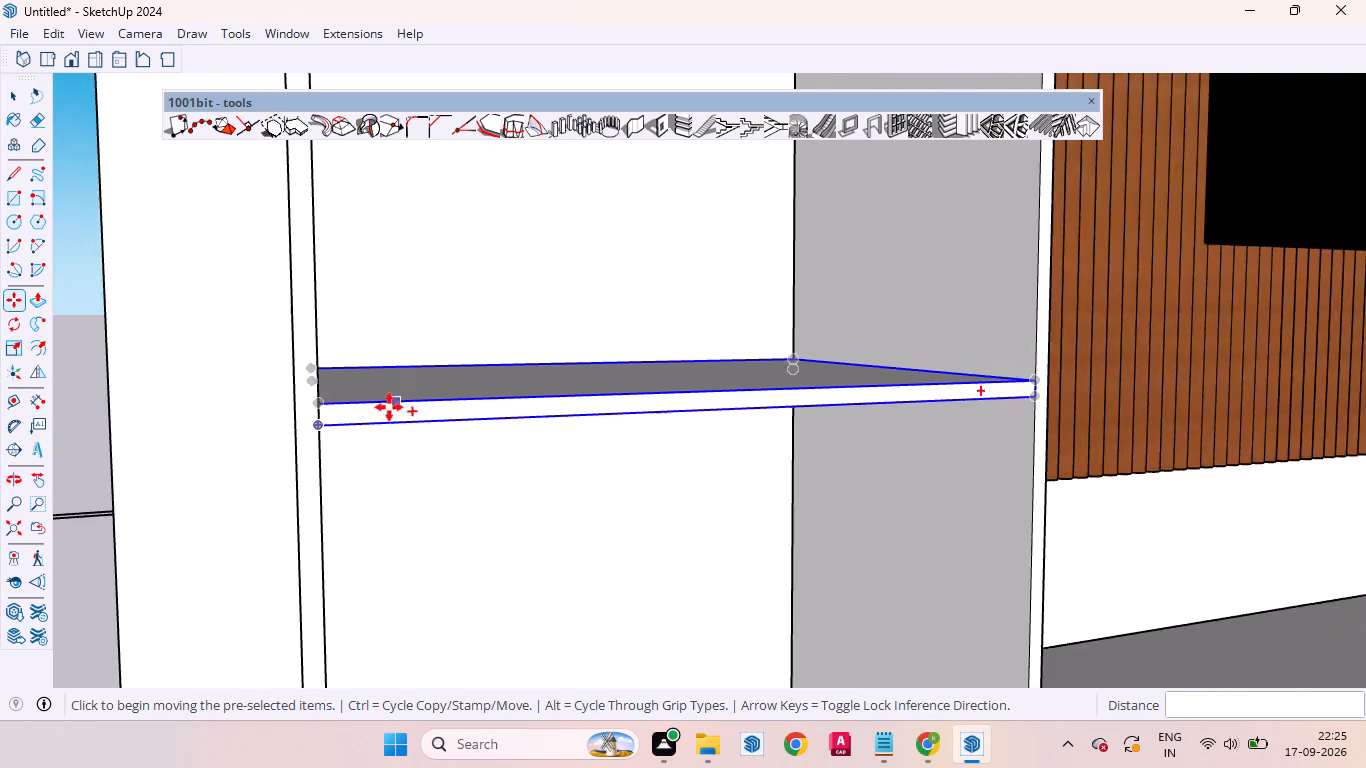
{"action": "scroll", "coordinate": [389, 407], "scroll_direction": "down", "scroll_amount": 9}
{"action": "scroll", "coordinate": [375, 420], "scroll_direction": "up", "scroll_amount": 1}
{"action": "scroll", "coordinate": [375, 420], "scroll_direction": "down", "scroll_amount": 2}
{"action": "scroll", "coordinate": [375, 420], "scroll_direction": "up", "scroll_amount": 1}
{"action": "scroll", "coordinate": [375, 420], "scroll_direction": "down", "scroll_amount": 9}
{"action": "key", "text": "Escape"}
{"action": "left_click", "coordinate": [185, 426]}
{"action": "key", "text": "space"}
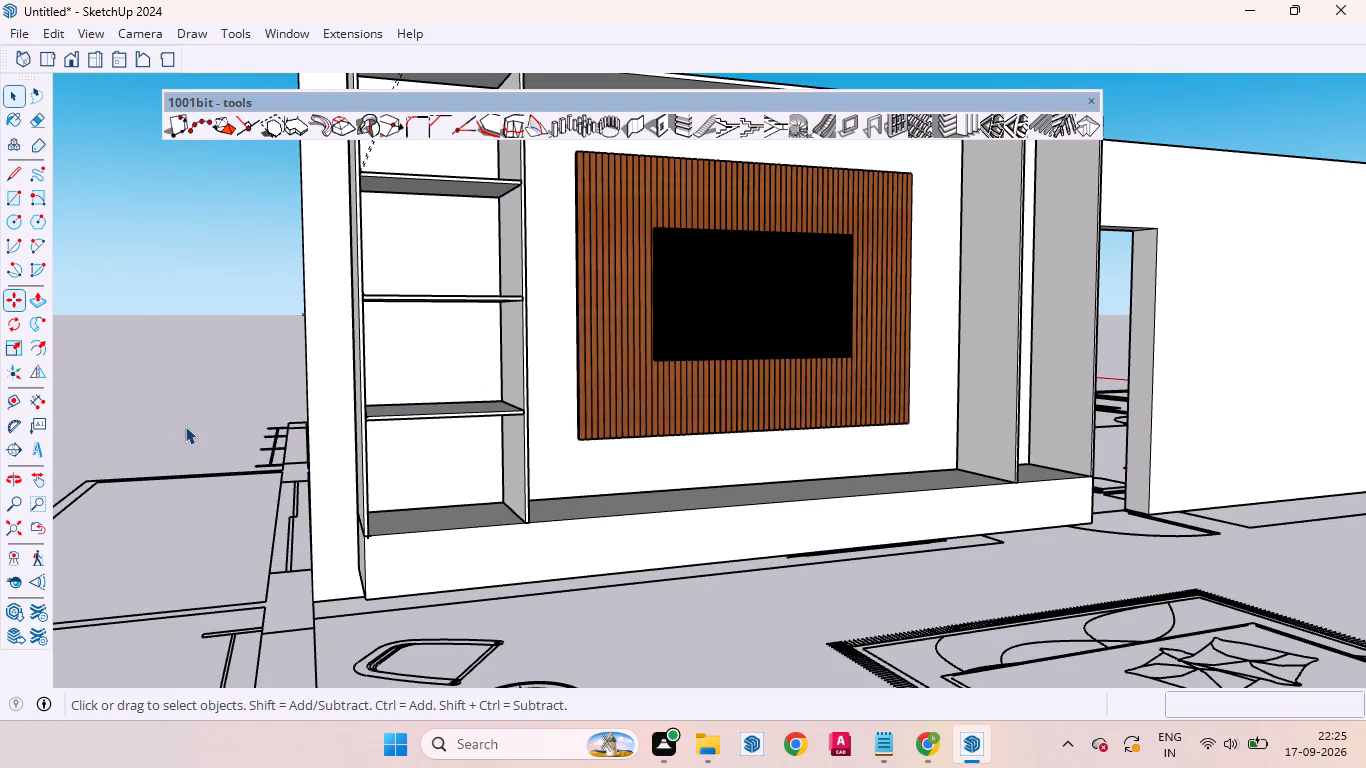
Examine the three shelves in the side bay and the whole wall unit from several distances and angles.
{"action": "scroll", "coordinate": [211, 406], "scroll_direction": "down", "scroll_amount": 7}
{"action": "middle_click_drag", "start_coordinate": [413, 440], "coordinate": [337, 490]}
{"action": "scroll", "coordinate": [326, 327], "scroll_direction": "up", "scroll_amount": 7}
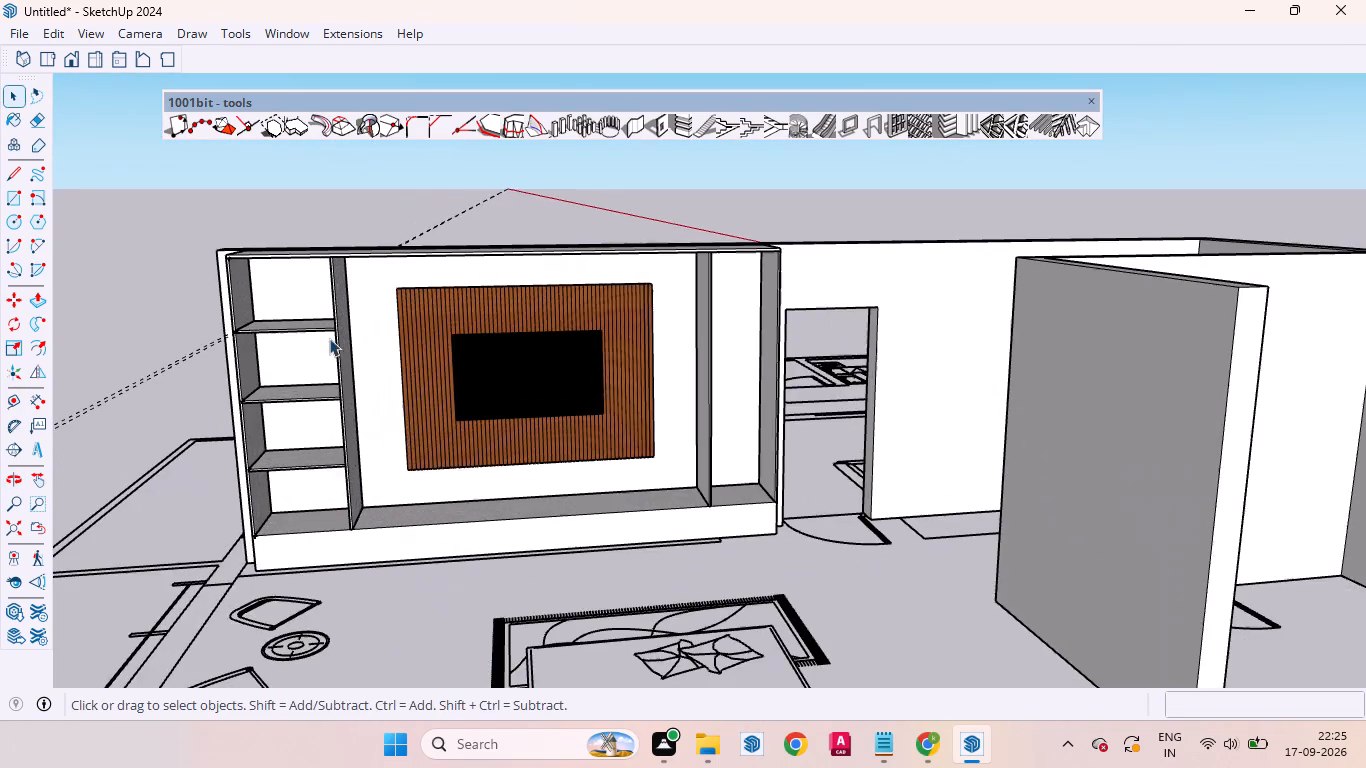
{"action": "scroll", "coordinate": [232, 351], "scroll_direction": "up", "scroll_amount": 2}
{"action": "scroll", "coordinate": [230, 346], "scroll_direction": "down", "scroll_amount": 1}
{"action": "scroll", "coordinate": [230, 346], "scroll_direction": "up", "scroll_amount": 5}
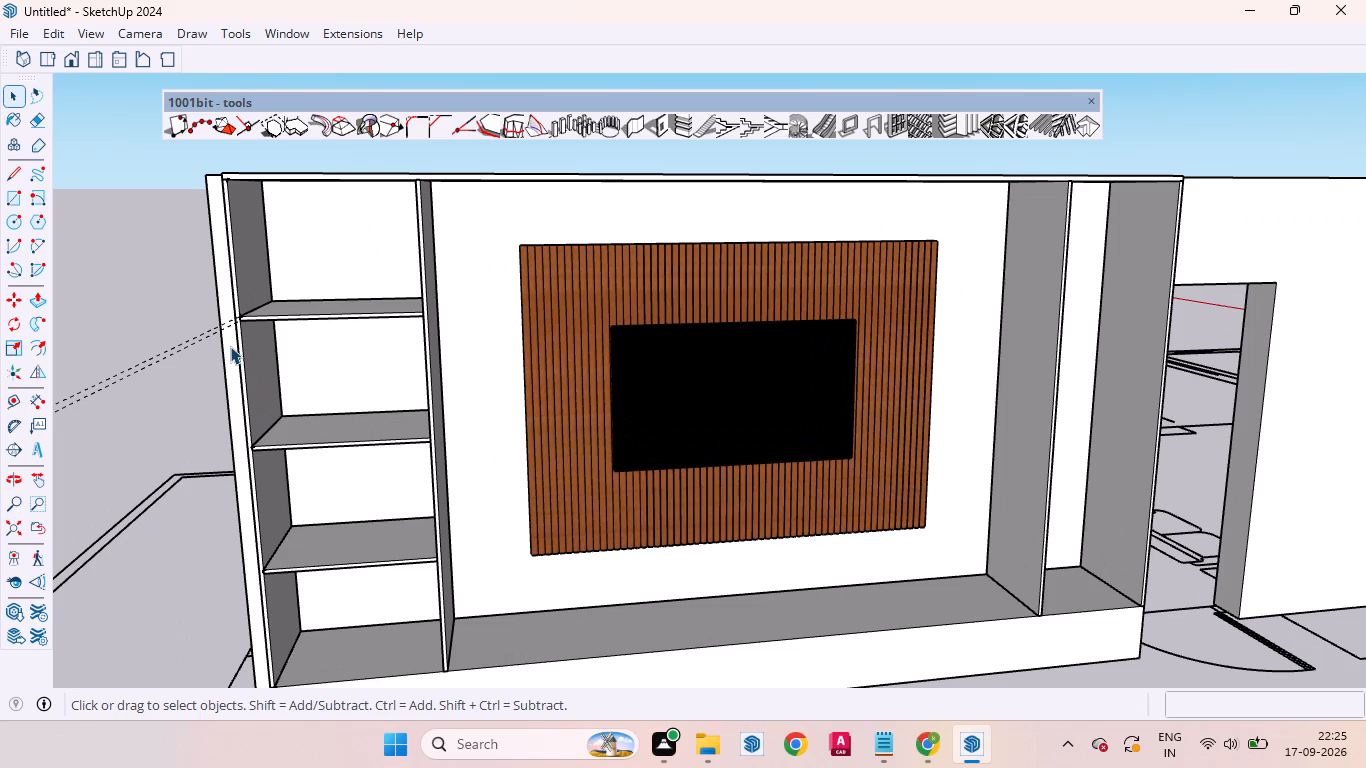
{"action": "scroll", "coordinate": [230, 340], "scroll_direction": "up", "scroll_amount": 6}
{"action": "scroll", "coordinate": [379, 290], "scroll_direction": "down", "scroll_amount": 5}
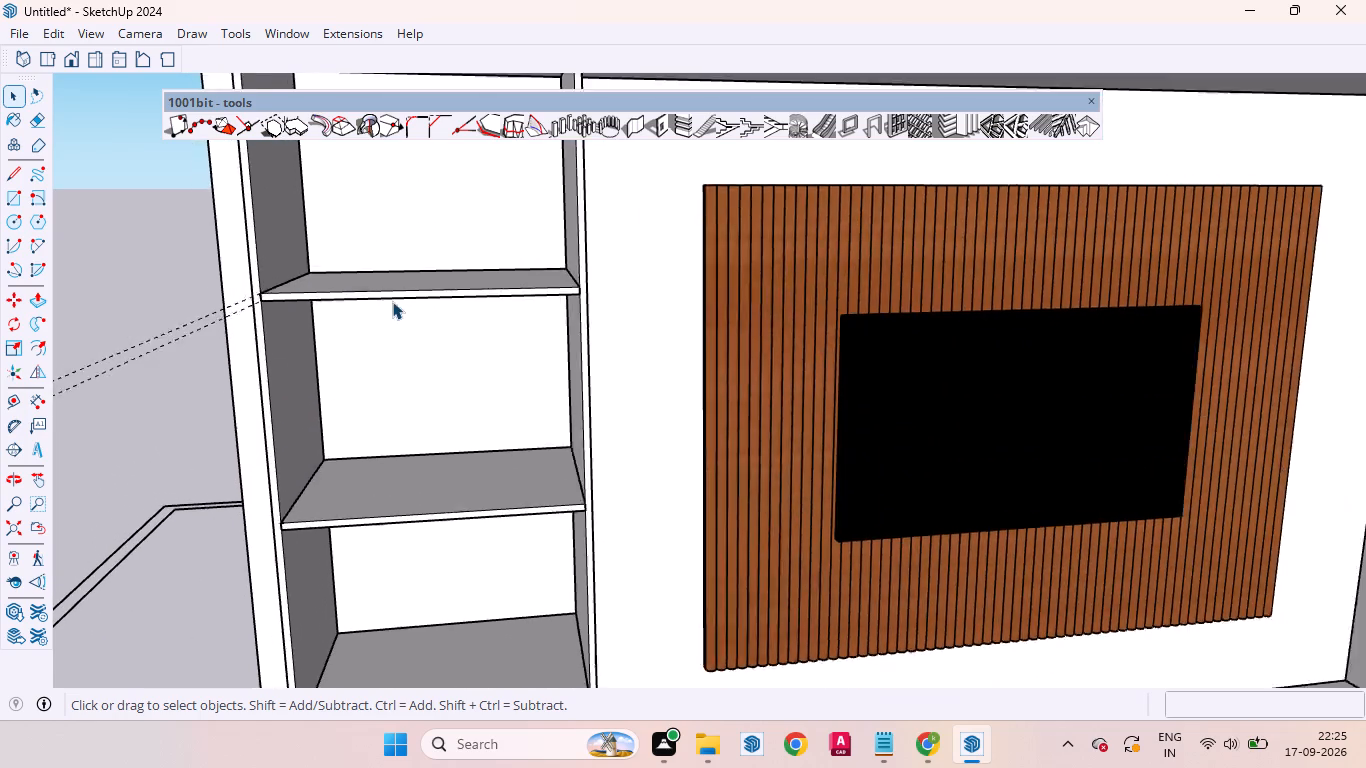
{"action": "scroll", "coordinate": [392, 301], "scroll_direction": "down", "scroll_amount": 2}
{"action": "scroll", "coordinate": [335, 288], "scroll_direction": "up", "scroll_amount": 7}
{"action": "scroll", "coordinate": [531, 327], "scroll_direction": "up", "scroll_amount": 1}
{"action": "scroll", "coordinate": [536, 366], "scroll_direction": "down", "scroll_amount": 6}
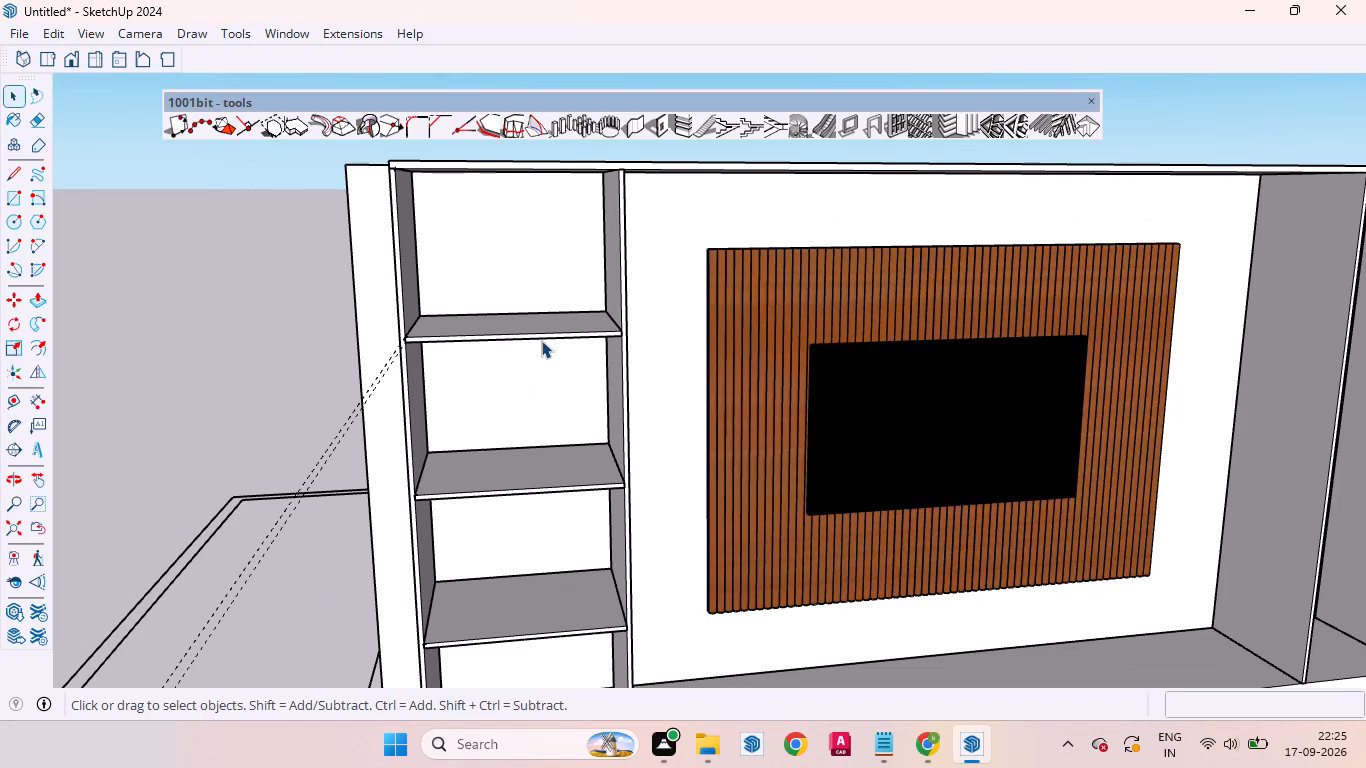
{"action": "scroll", "coordinate": [416, 333], "scroll_direction": "down", "scroll_amount": 10}
{"action": "scroll", "coordinate": [455, 411], "scroll_direction": "up", "scroll_amount": 5}
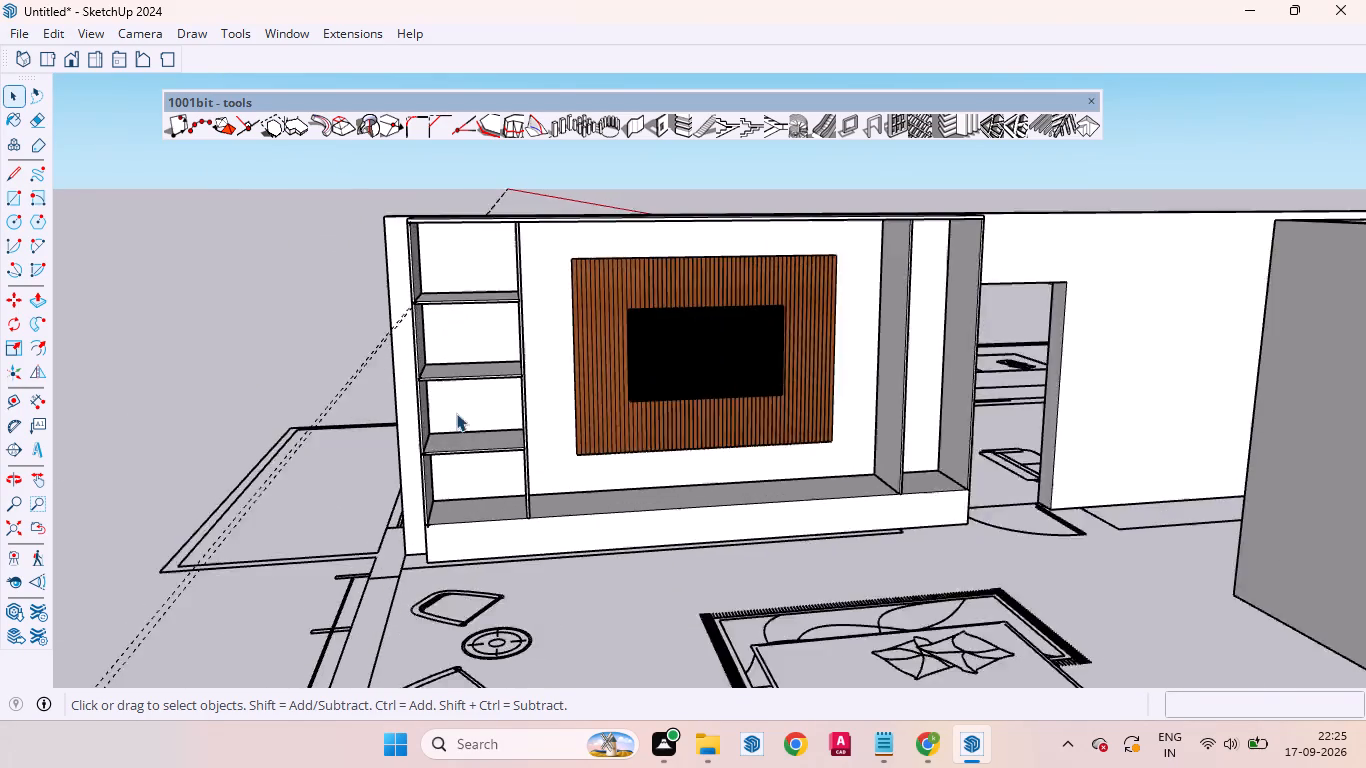
{"action": "scroll", "coordinate": [456, 413], "scroll_direction": "up", "scroll_amount": 8}
{"action": "scroll", "coordinate": [452, 440], "scroll_direction": "down", "scroll_amount": 13}
{"action": "scroll", "coordinate": [424, 356], "scroll_direction": "up", "scroll_amount": 8}
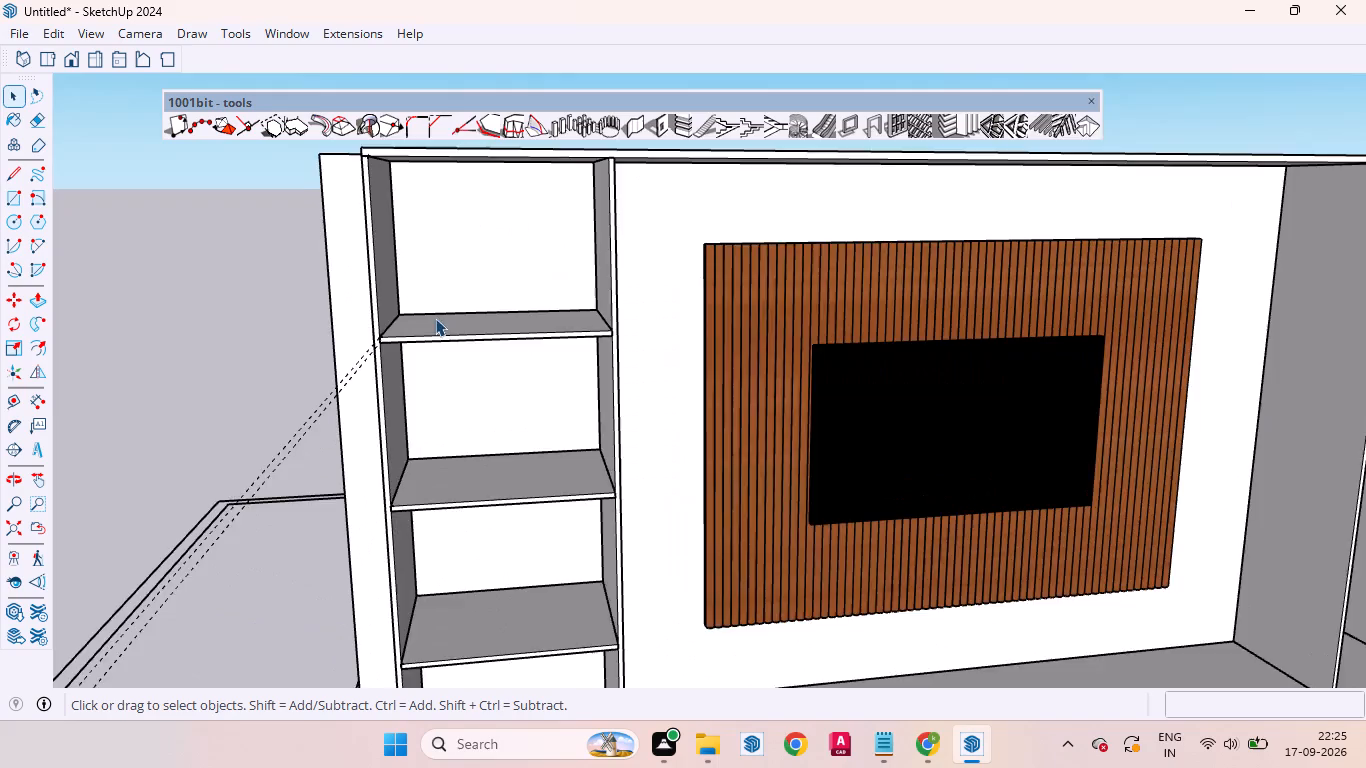
{"action": "scroll", "coordinate": [432, 311], "scroll_direction": "up", "scroll_amount": 6}
{"action": "scroll", "coordinate": [434, 323], "scroll_direction": "down", "scroll_amount": 6}
{"action": "middle_click_drag", "start_coordinate": [614, 418], "coordinate": [600, 341]}
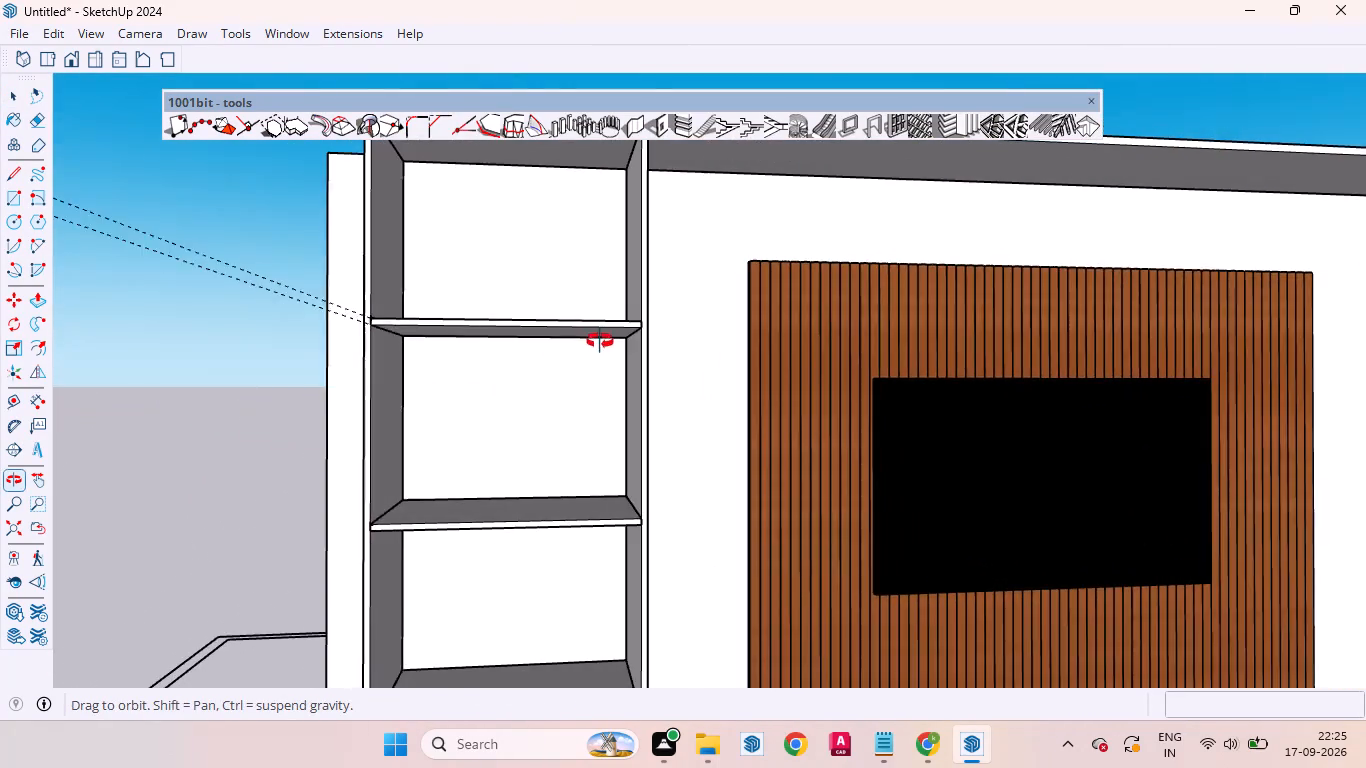
{"action": "middle_click_drag", "start_coordinate": [600, 341], "coordinate": [564, 365]}
{"action": "scroll", "coordinate": [470, 325], "scroll_direction": "down", "scroll_amount": 7}
{"action": "scroll", "coordinate": [493, 428], "scroll_direction": "up", "scroll_amount": 6}
{"action": "scroll", "coordinate": [449, 525], "scroll_direction": "up", "scroll_amount": 5}
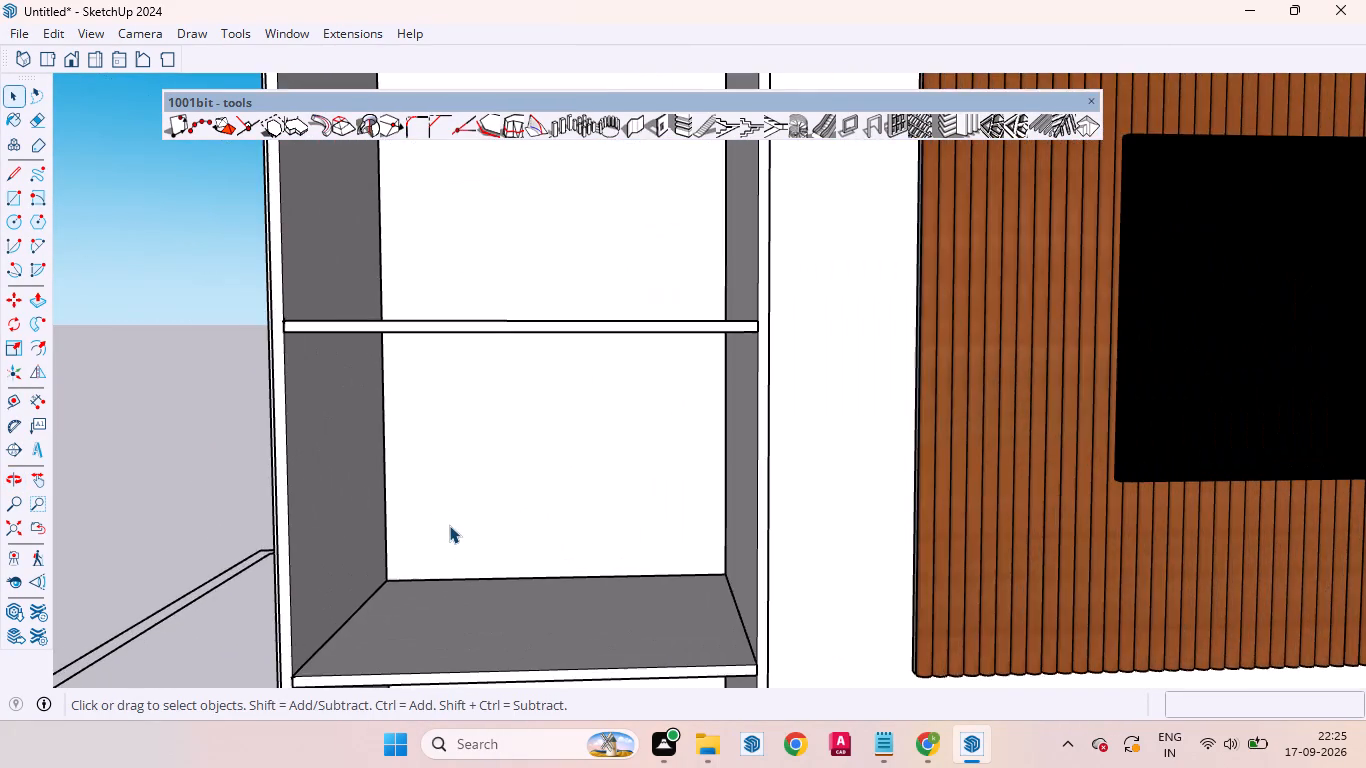
{"action": "scroll", "coordinate": [449, 525], "scroll_direction": "down", "scroll_amount": 12}
{"action": "scroll", "coordinate": [445, 400], "scroll_direction": "up", "scroll_amount": 4}
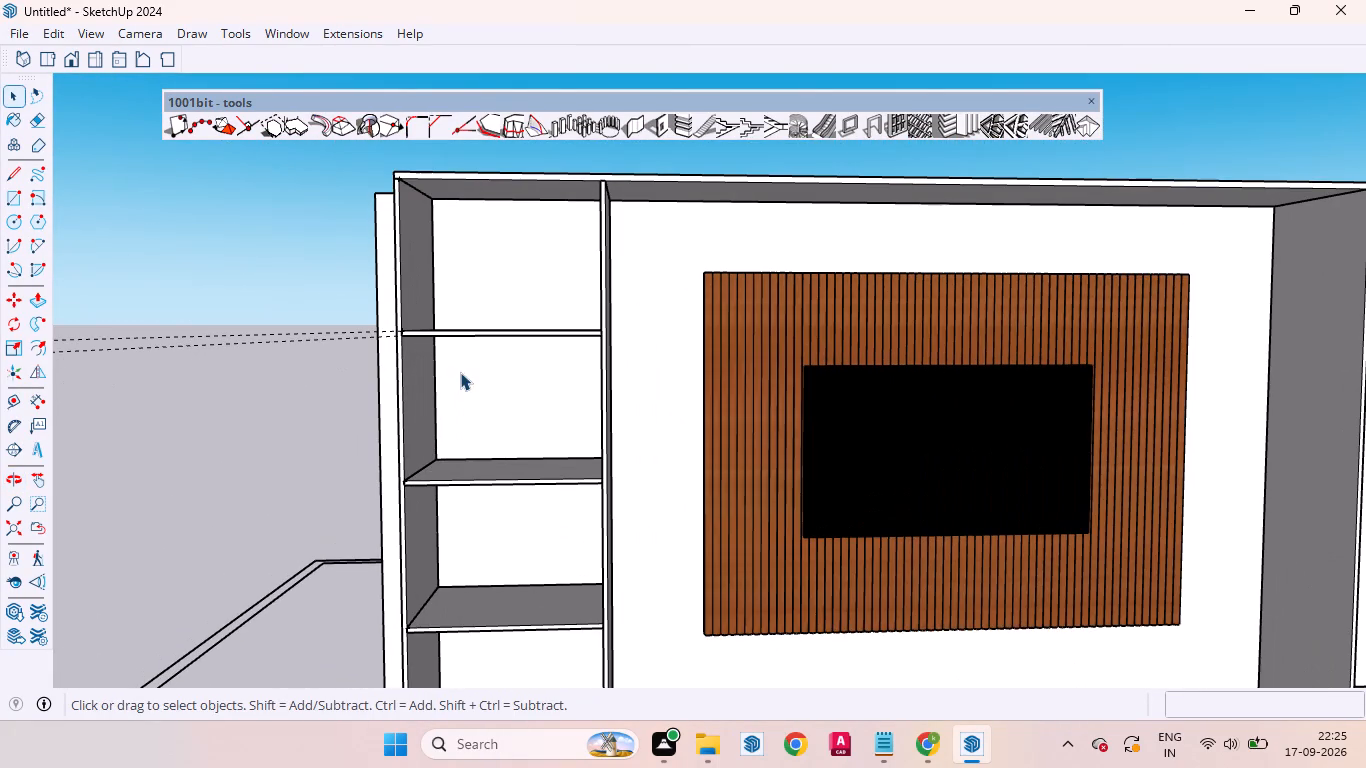
{"action": "scroll", "coordinate": [483, 277], "scroll_direction": "up", "scroll_amount": 5}
{"action": "scroll", "coordinate": [477, 292], "scroll_direction": "down", "scroll_amount": 6}
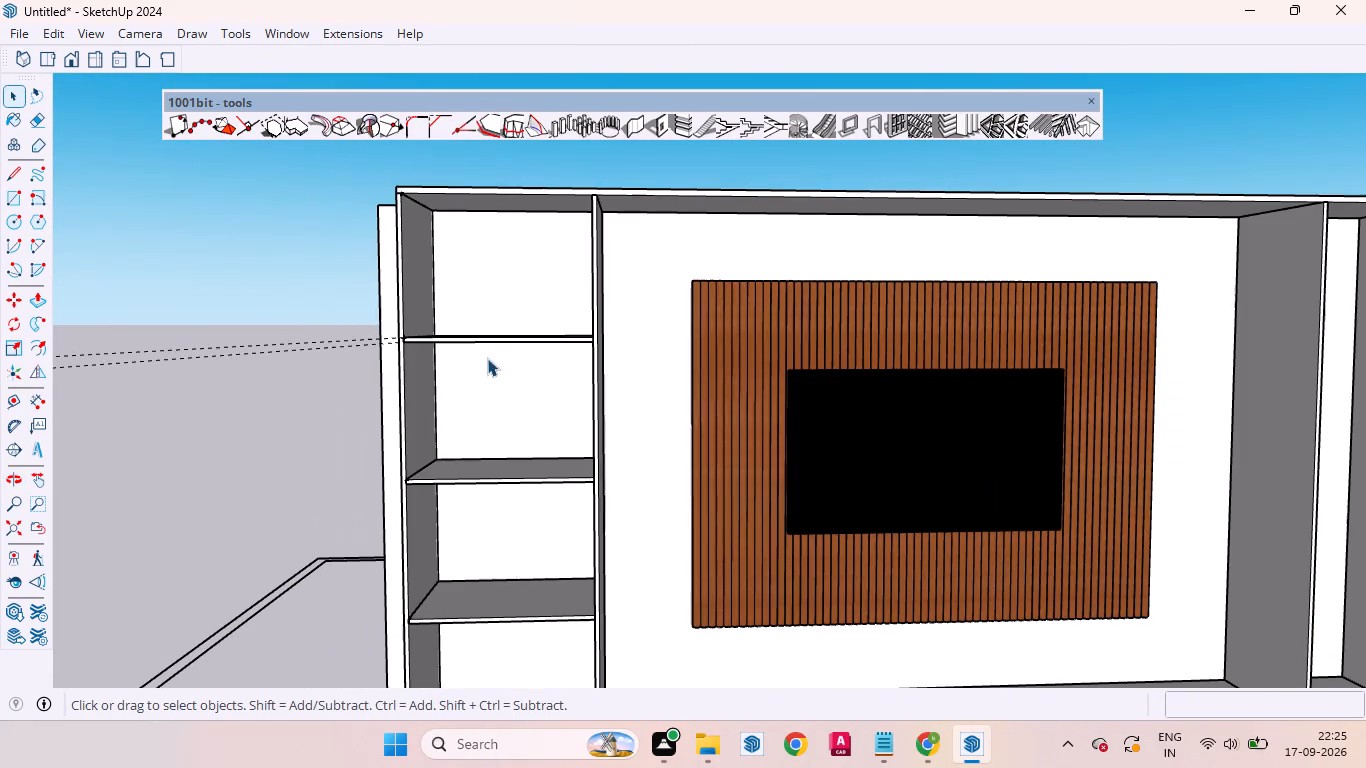
{"action": "scroll", "coordinate": [506, 359], "scroll_direction": "down", "scroll_amount": 5}
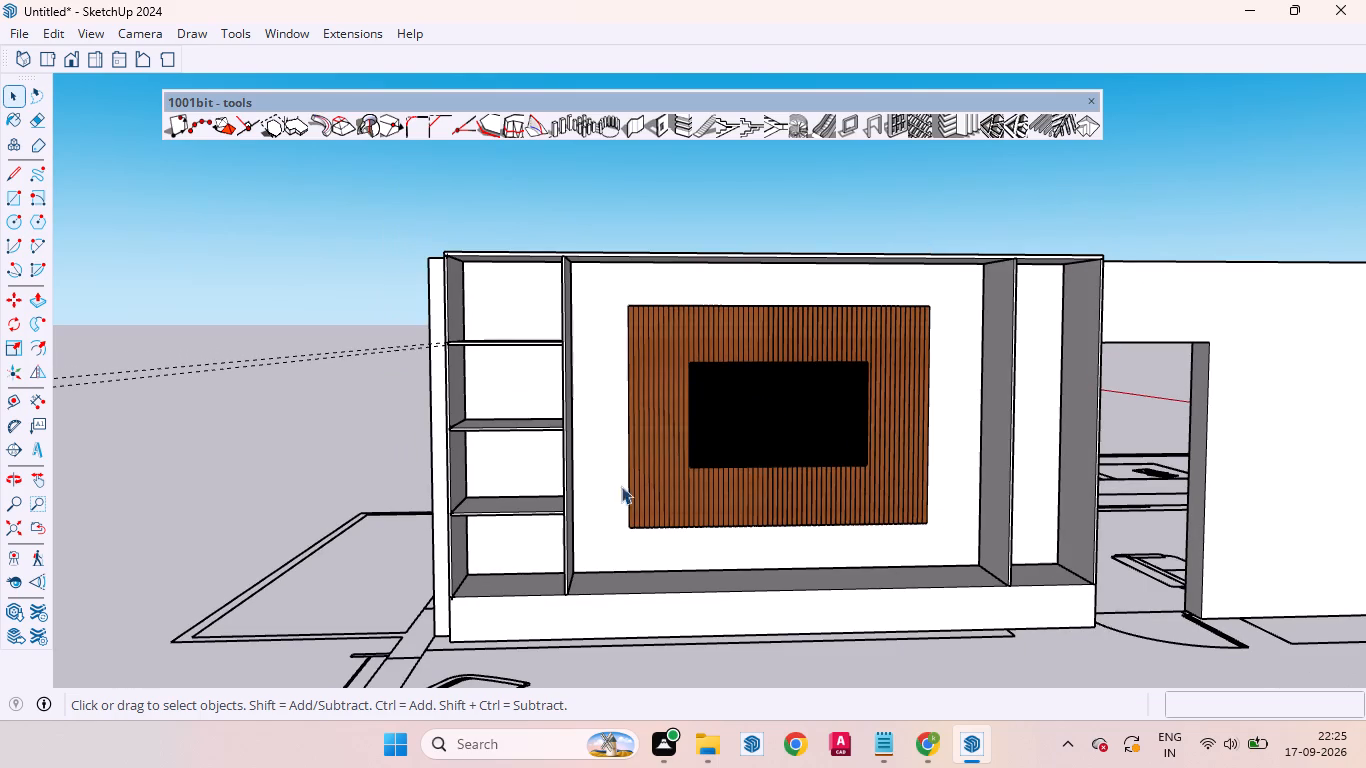
{"action": "scroll", "coordinate": [468, 317], "scroll_direction": "up", "scroll_amount": 1}
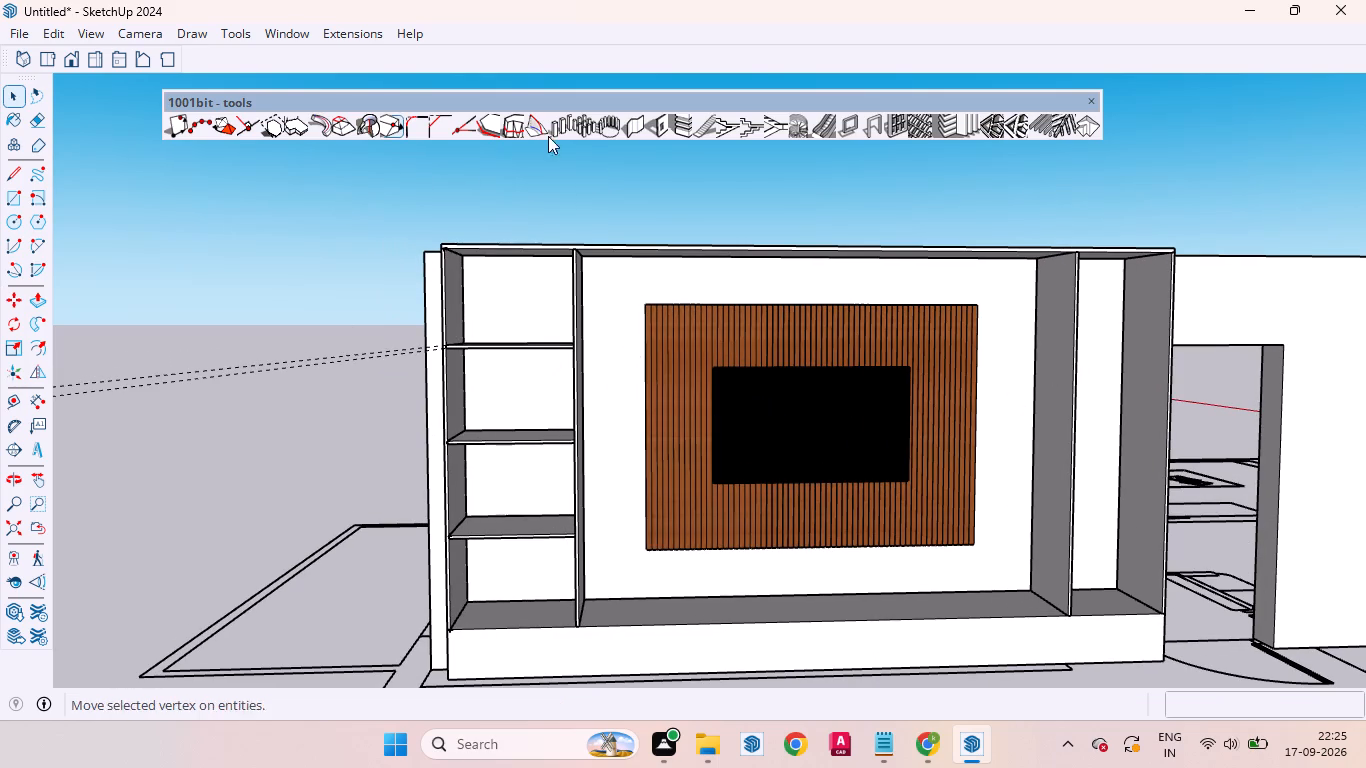
{"action": "scroll", "coordinate": [508, 317], "scroll_direction": "up", "scroll_amount": 5}
{"action": "scroll", "coordinate": [508, 317], "scroll_direction": "down", "scroll_amount": 8}
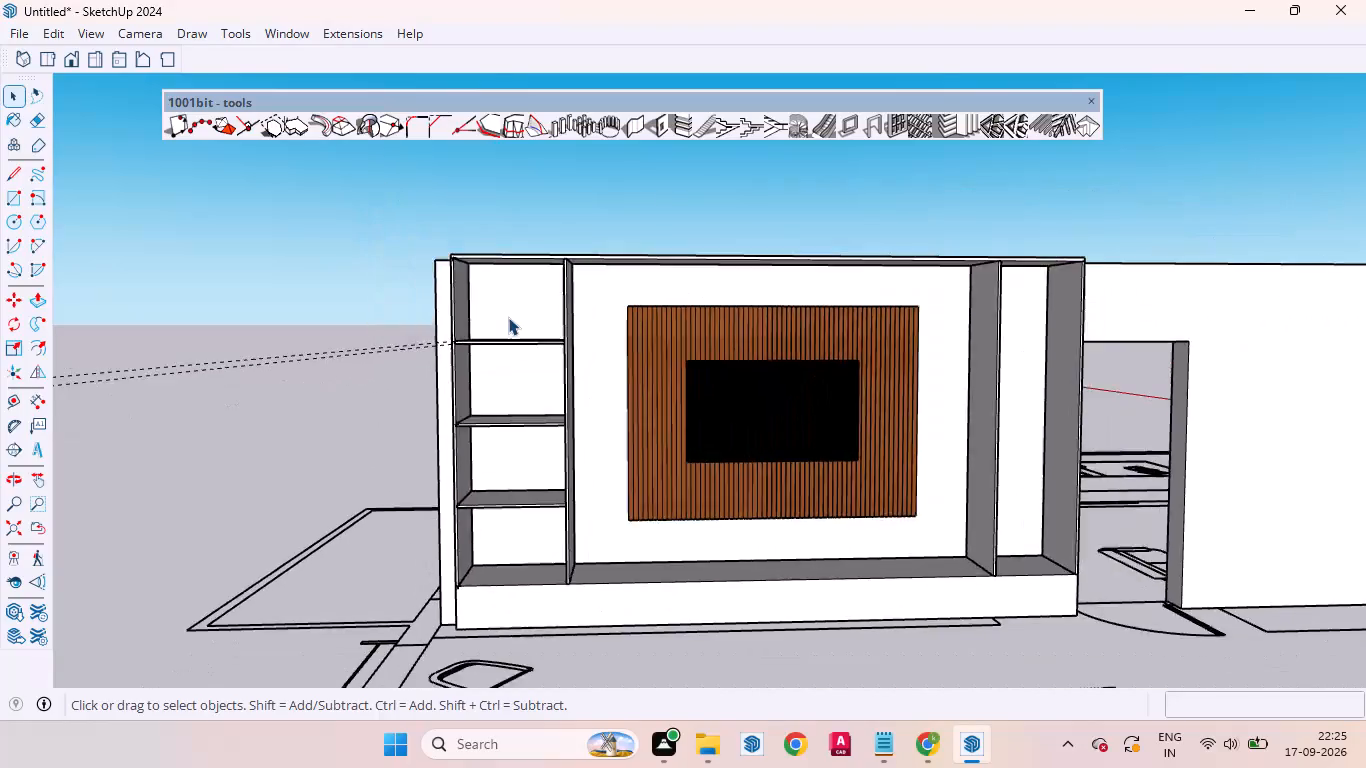
{"action": "scroll", "coordinate": [508, 317], "scroll_direction": "down", "scroll_amount": 2}
{"action": "scroll", "coordinate": [582, 447], "scroll_direction": "up", "scroll_amount": 2}
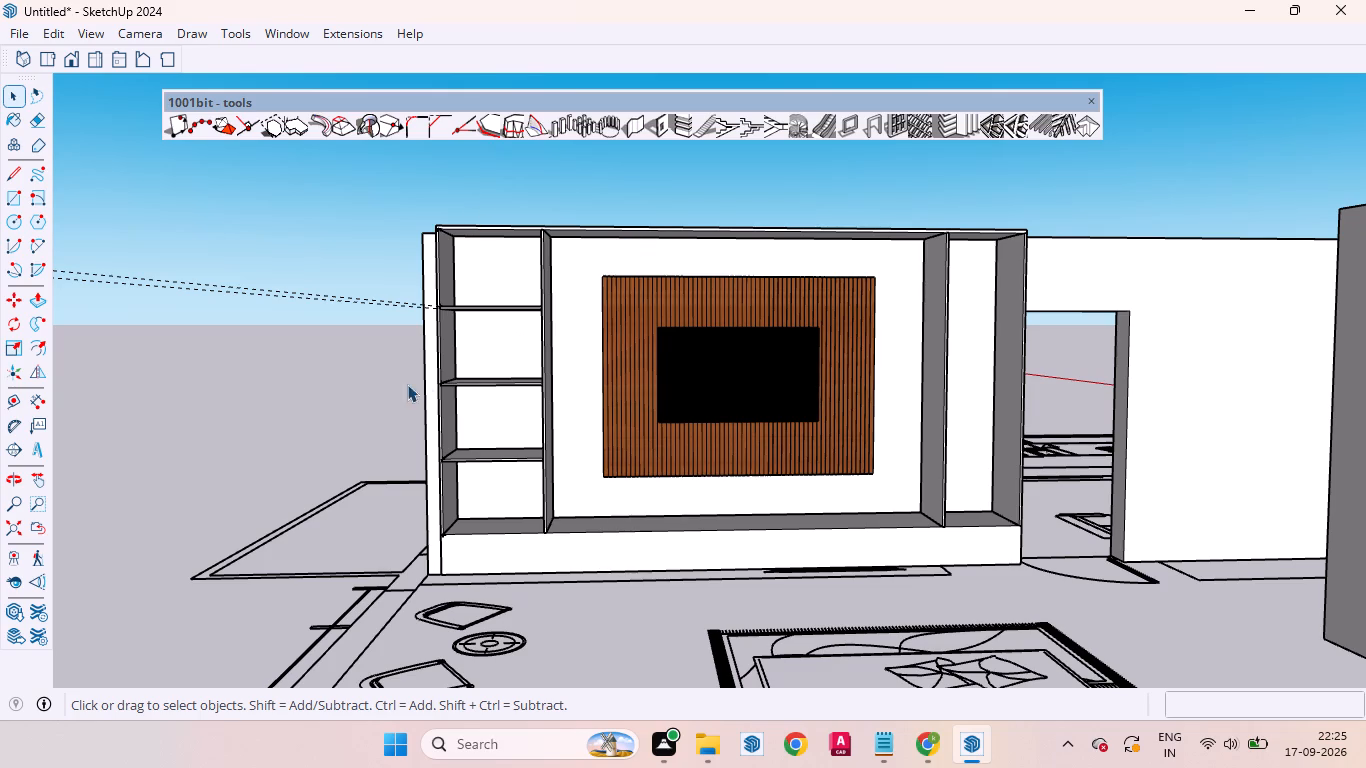
{"action": "scroll", "coordinate": [477, 323], "scroll_direction": "up", "scroll_amount": 7}
{"action": "scroll", "coordinate": [451, 334], "scroll_direction": "down", "scroll_amount": 8}
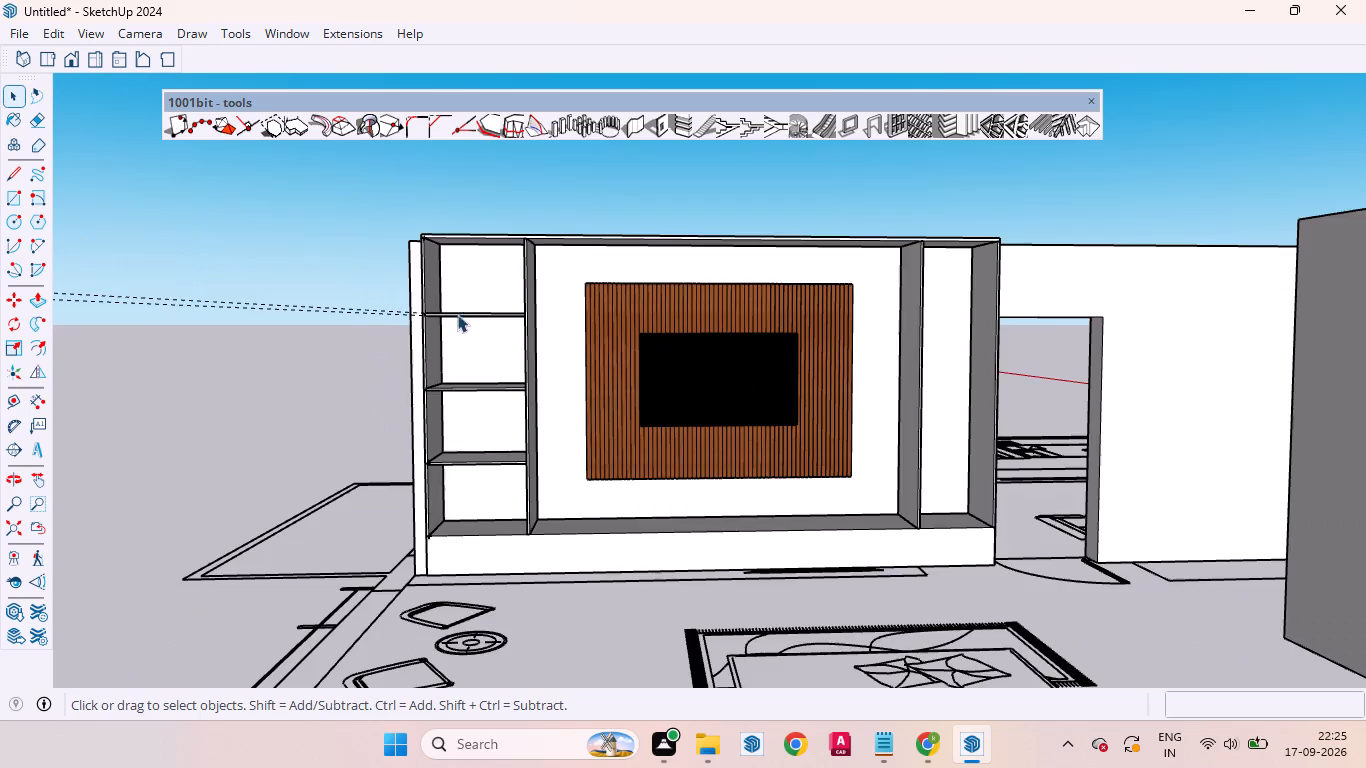
Copy all three shelves about 12' 6" along the green axis from the top shelf's front corner to the opposite side bay's inner upright.
{"action": "scroll", "coordinate": [453, 302], "scroll_direction": "up", "scroll_amount": 9}
{"action": "scroll", "coordinate": [453, 301], "scroll_direction": "down", "scroll_amount": 1}
{"action": "scroll", "coordinate": [453, 301], "scroll_direction": "up", "scroll_amount": 6}
{"action": "scroll", "coordinate": [467, 371], "scroll_direction": "down", "scroll_amount": 7}
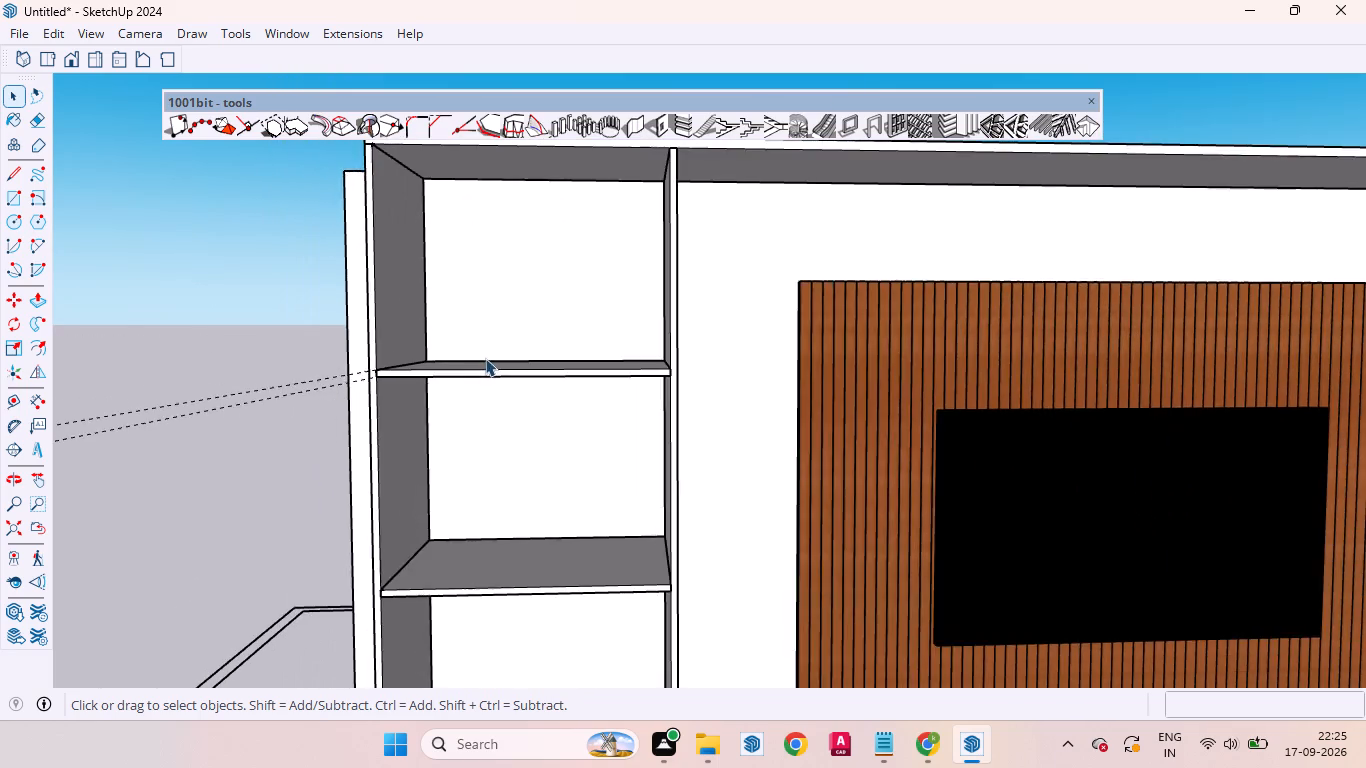
{"action": "scroll", "coordinate": [485, 358], "scroll_direction": "up", "scroll_amount": 1}
{"action": "scroll", "coordinate": [485, 358], "scroll_direction": "down", "scroll_amount": 4}
{"action": "left_click", "coordinate": [487, 366]}
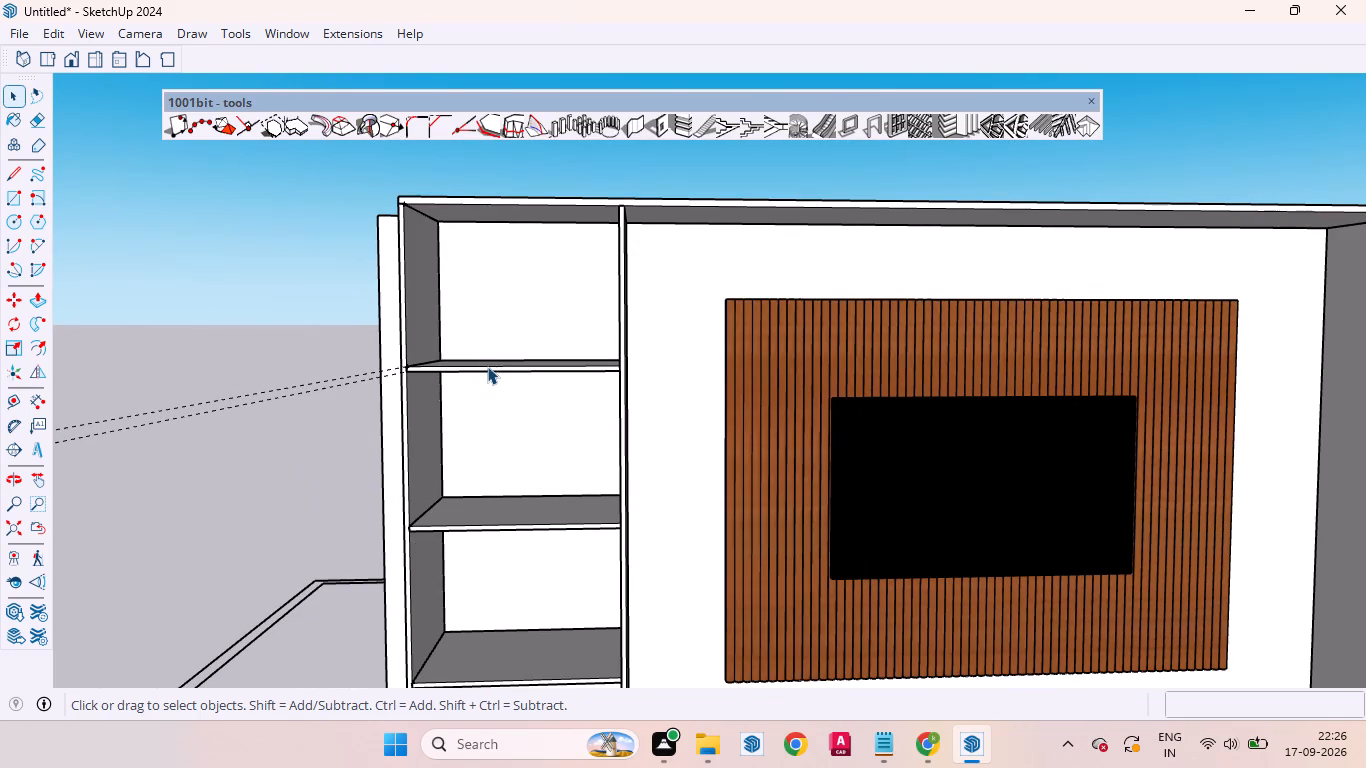
{"action": "left_click", "coordinate": [508, 527], "text": "ctrl"}
{"action": "scroll", "coordinate": [508, 521], "scroll_direction": "down", "scroll_amount": 3, "text": "ctrl"}
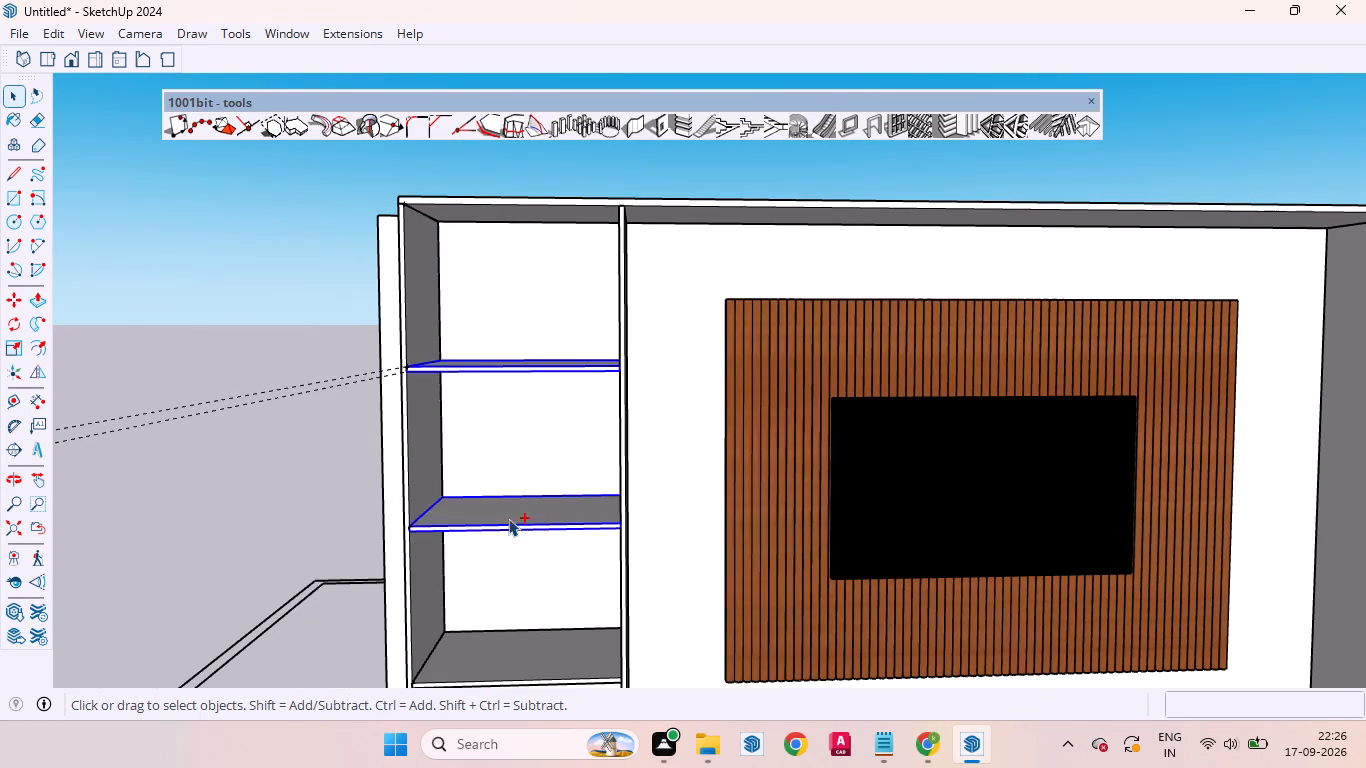
{"action": "scroll", "coordinate": [508, 518], "scroll_direction": "down", "scroll_amount": 4, "text": "ctrl"}
{"action": "scroll", "coordinate": [511, 595], "scroll_direction": "up", "scroll_amount": 6, "text": "ctrl"}
{"action": "left_click", "coordinate": [510, 583], "text": "ctrl"}
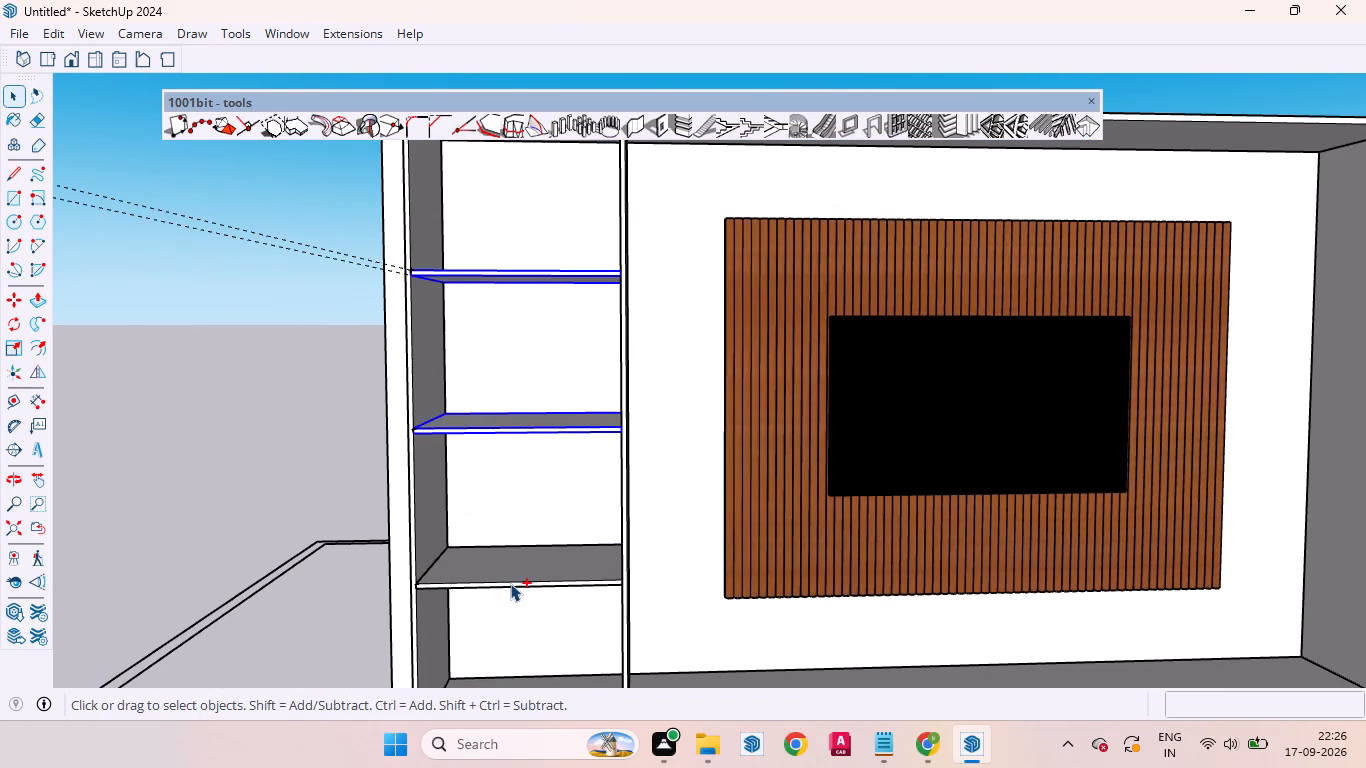
{"action": "scroll", "coordinate": [394, 288], "scroll_direction": "up", "scroll_amount": 8}
{"action": "scroll", "coordinate": [423, 245], "scroll_direction": "down", "scroll_amount": 1}
{"action": "scroll", "coordinate": [423, 245], "scroll_direction": "up", "scroll_amount": 6}
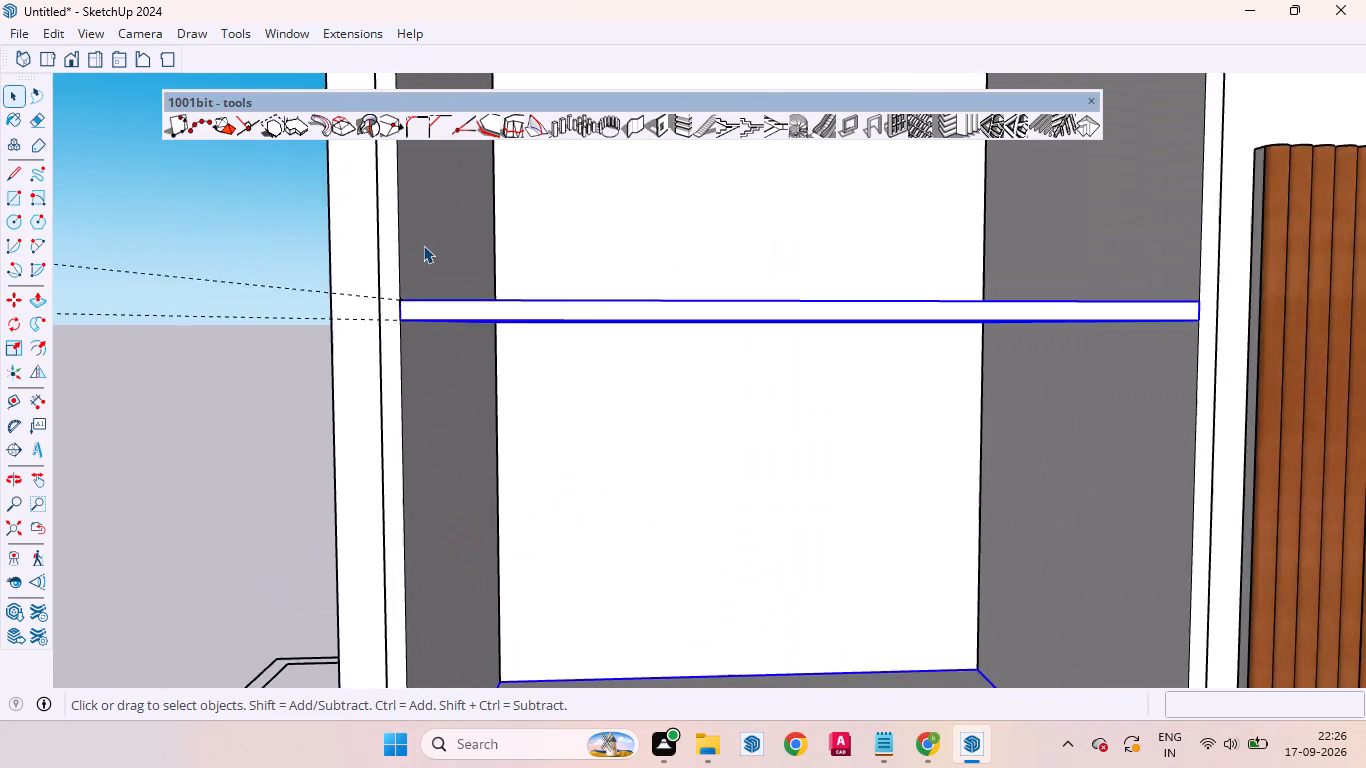
{"action": "scroll", "coordinate": [423, 245], "scroll_direction": "up", "scroll_amount": 3}
{"action": "scroll", "coordinate": [414, 264], "scroll_direction": "down", "scroll_amount": 1}
{"action": "scroll", "coordinate": [414, 264], "scroll_direction": "up", "scroll_amount": 6}
{"action": "key", "text": "m"}
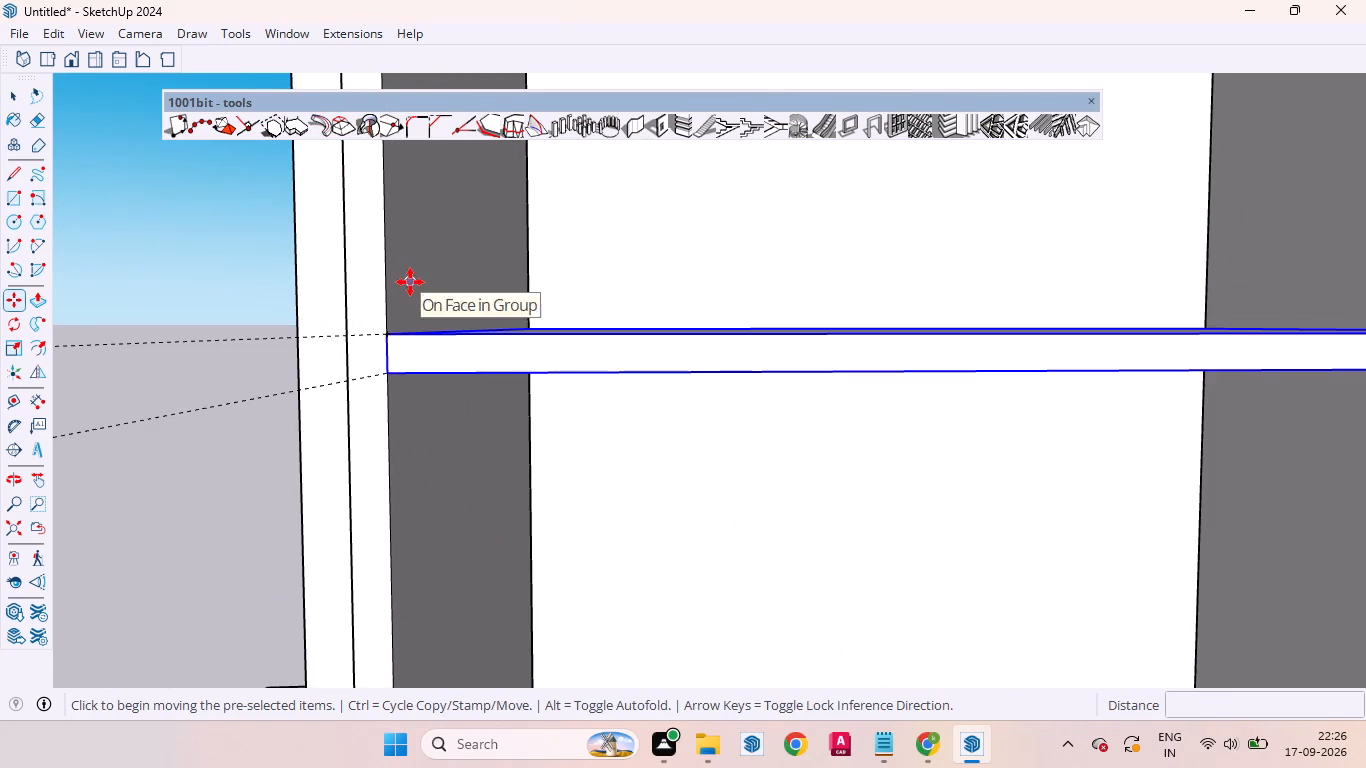
{"action": "left_click", "coordinate": [387, 336]}
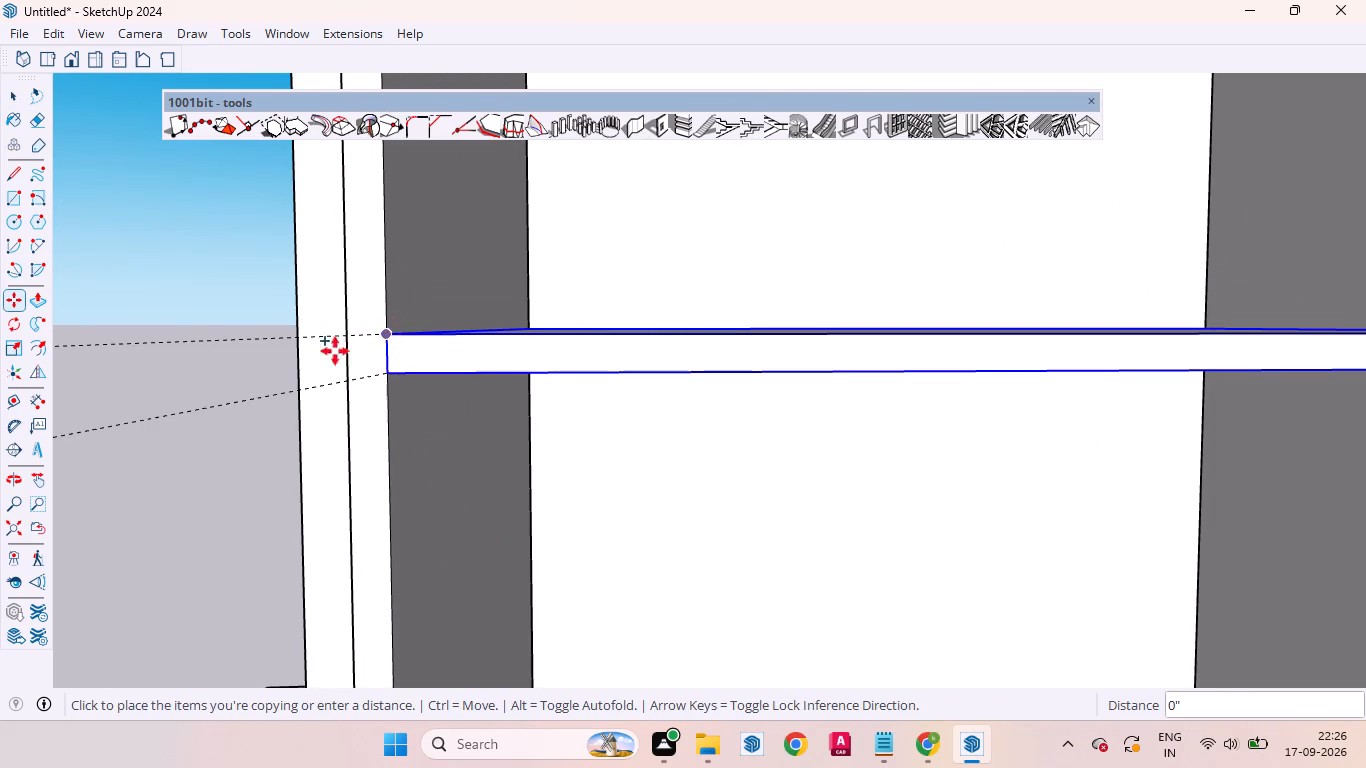
{"action": "scroll", "coordinate": [219, 314], "scroll_direction": "down", "scroll_amount": 11}
{"action": "scroll", "coordinate": [592, 305], "scroll_direction": "up", "scroll_amount": 5}
{"action": "scroll", "coordinate": [931, 319], "scroll_direction": "up", "scroll_amount": 2}
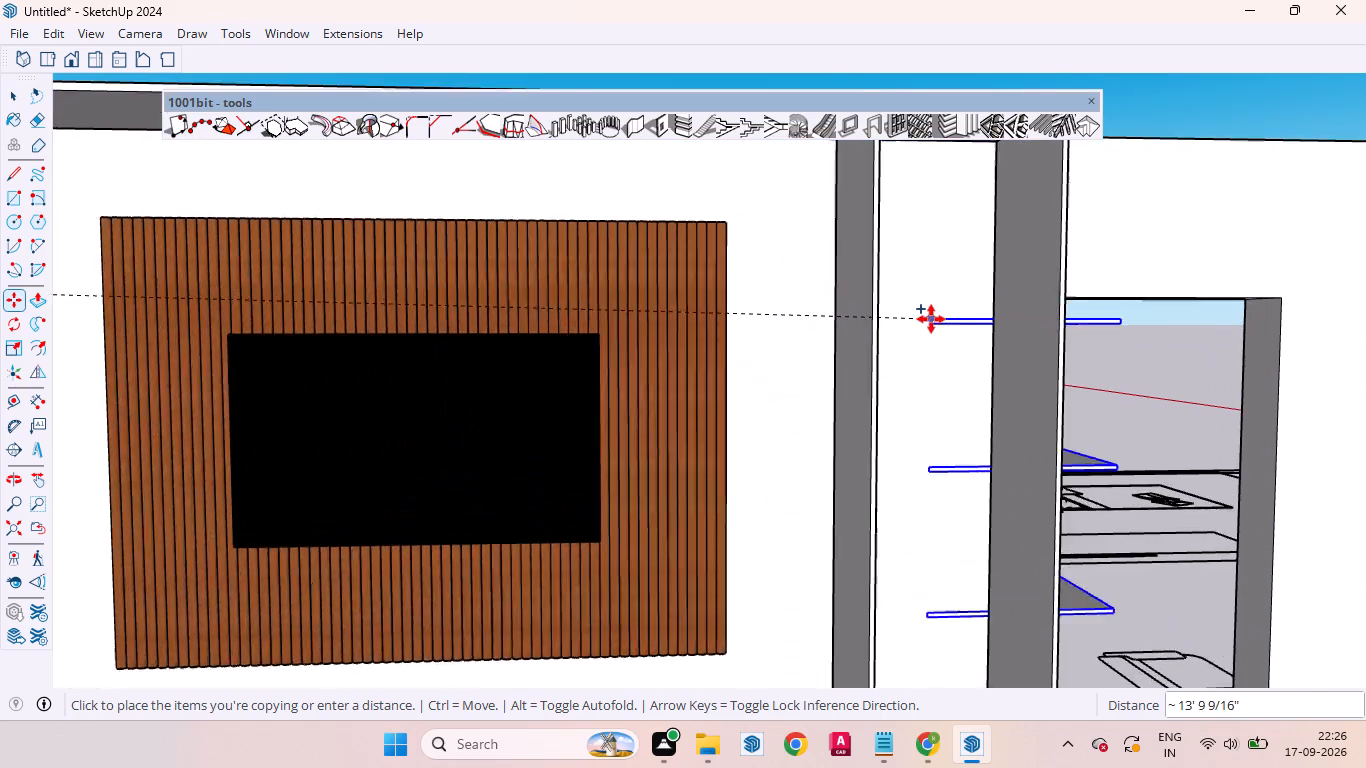
{"action": "scroll", "coordinate": [931, 319], "scroll_direction": "up", "scroll_amount": 6}
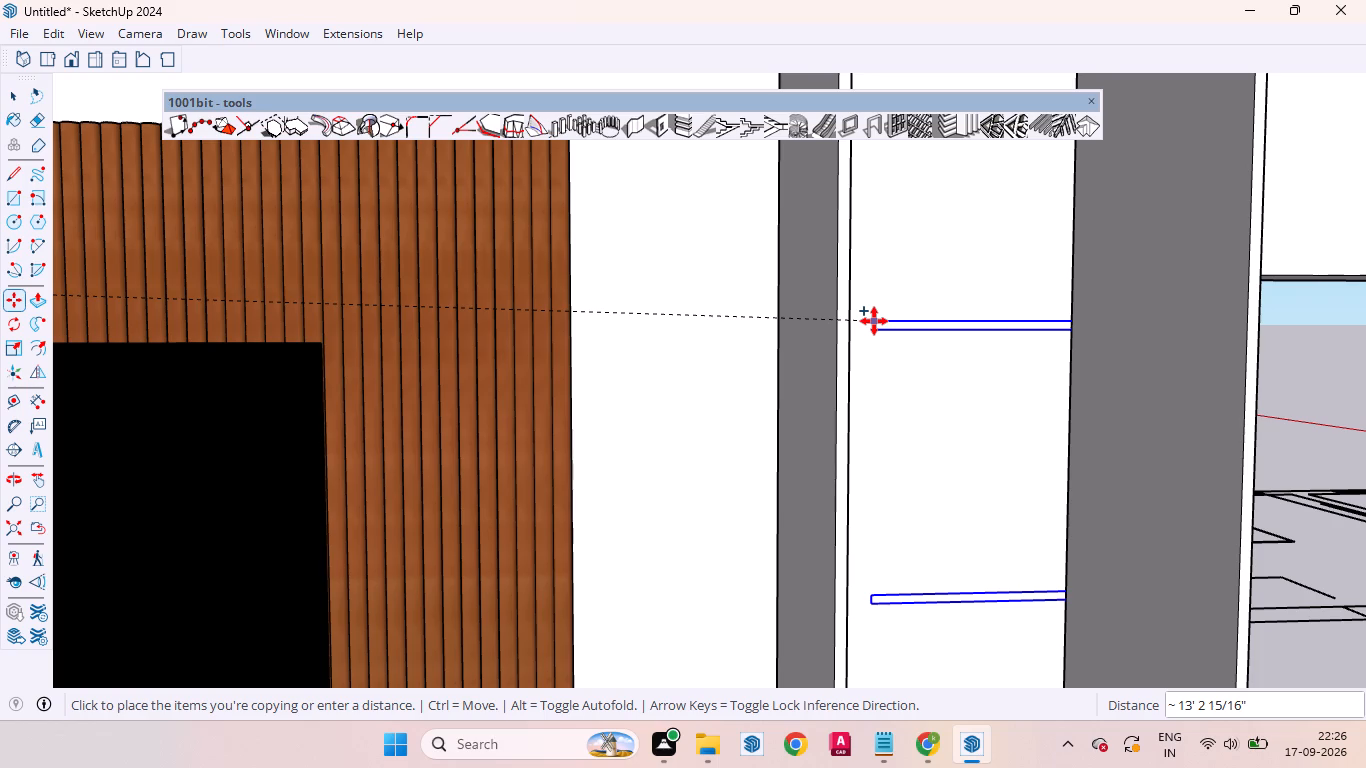
{"action": "scroll", "coordinate": [788, 351], "scroll_direction": "down", "scroll_amount": 11}
{"action": "middle_click_drag", "start_coordinate": [851, 368], "coordinate": [737, 358]}
{"action": "scroll", "coordinate": [743, 331], "scroll_direction": "up", "scroll_amount": 5}
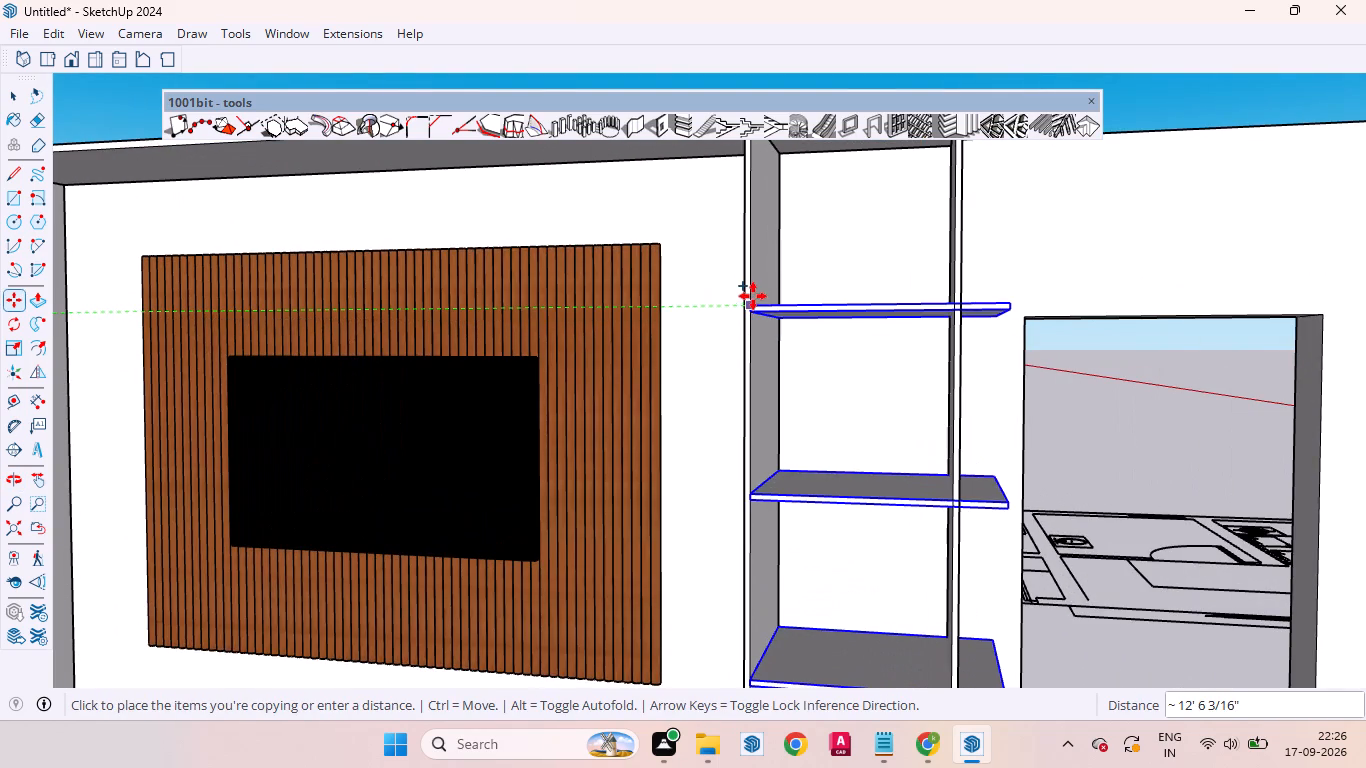
{"action": "scroll", "coordinate": [750, 295], "scroll_direction": "up", "scroll_amount": 11}
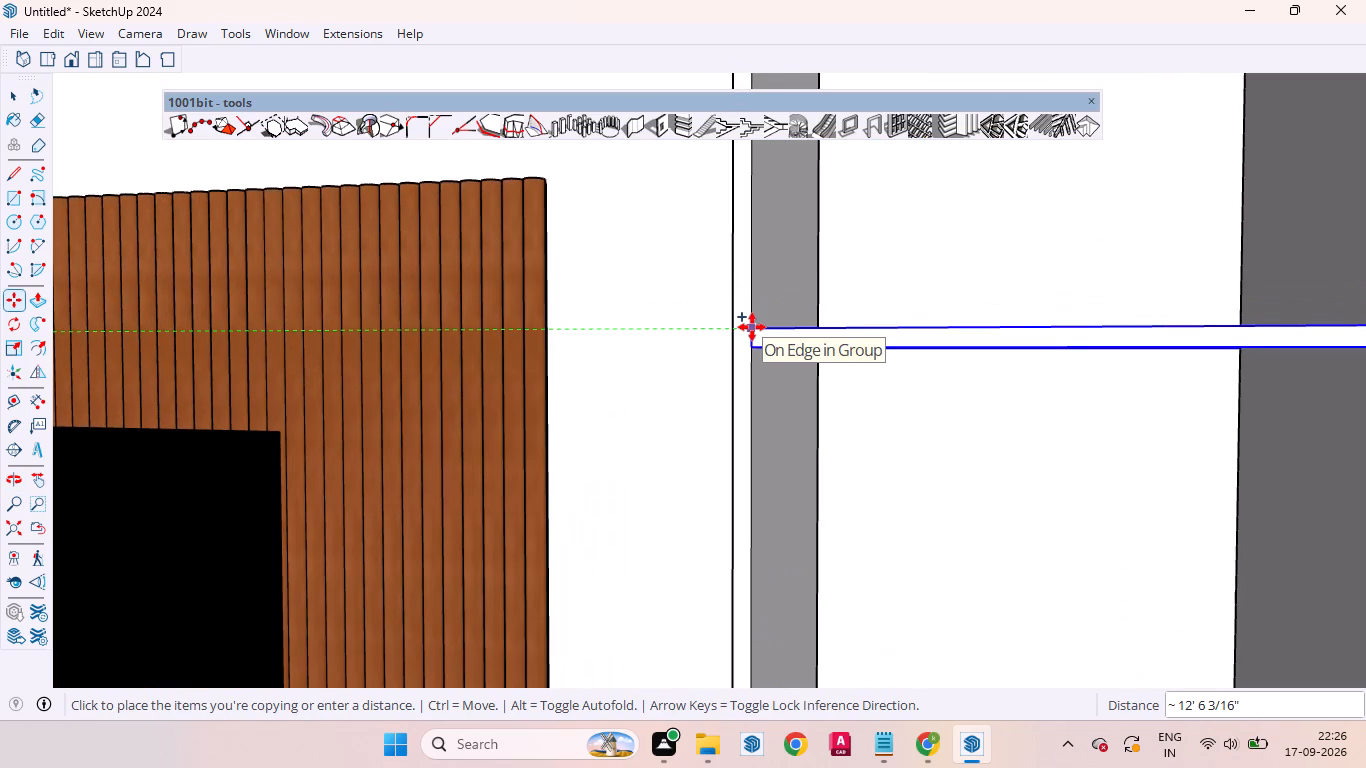
{"action": "left_click", "coordinate": [752, 327]}
Scale the three copied shelves along the green axis to about 0.82, ending at the bay's outer upright, and clear the selection.
{"action": "scroll", "coordinate": [785, 308], "scroll_direction": "down", "scroll_amount": 12}
{"action": "scroll", "coordinate": [785, 297], "scroll_direction": "up", "scroll_amount": 1}
{"action": "scroll", "coordinate": [785, 297], "scroll_direction": "down", "scroll_amount": 1}
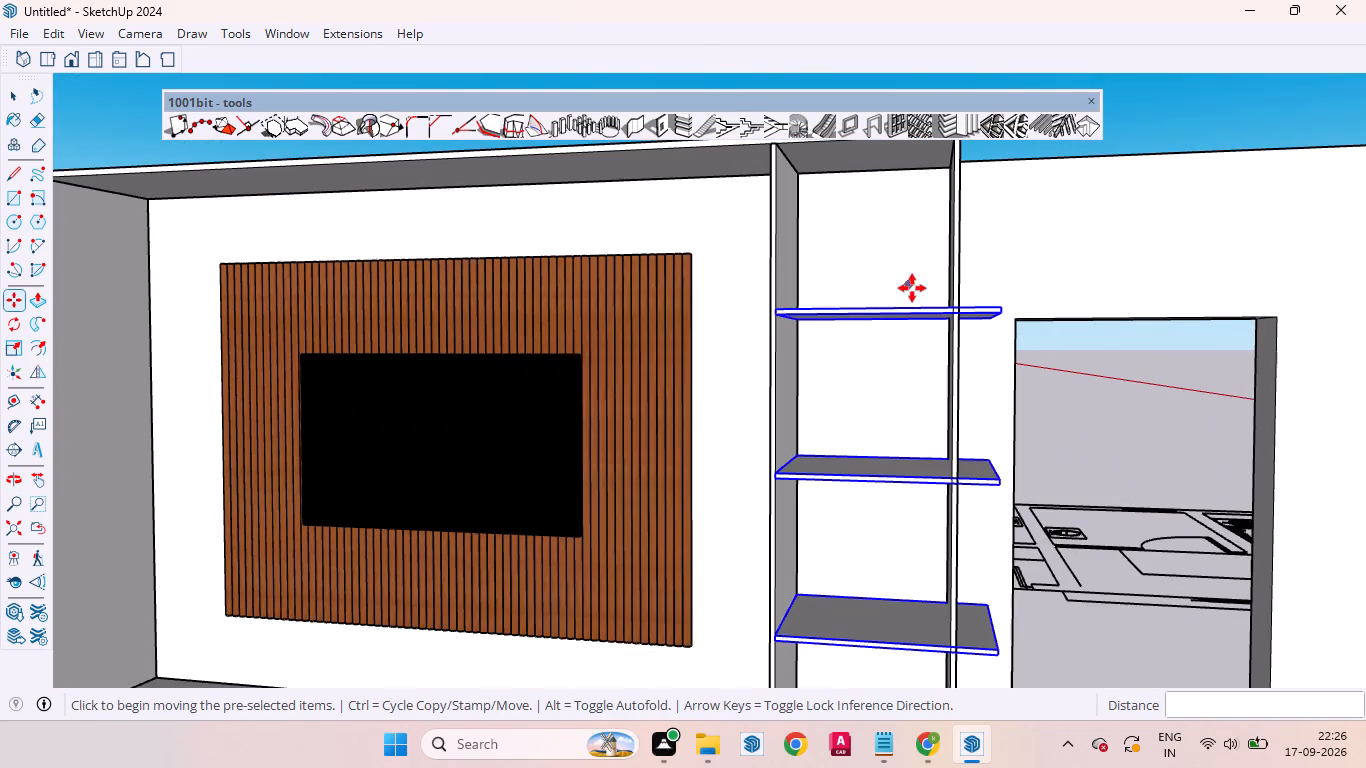
{"action": "scroll", "coordinate": [912, 288], "scroll_direction": "up", "scroll_amount": 4}
{"action": "scroll", "coordinate": [810, 313], "scroll_direction": "down", "scroll_amount": 6}
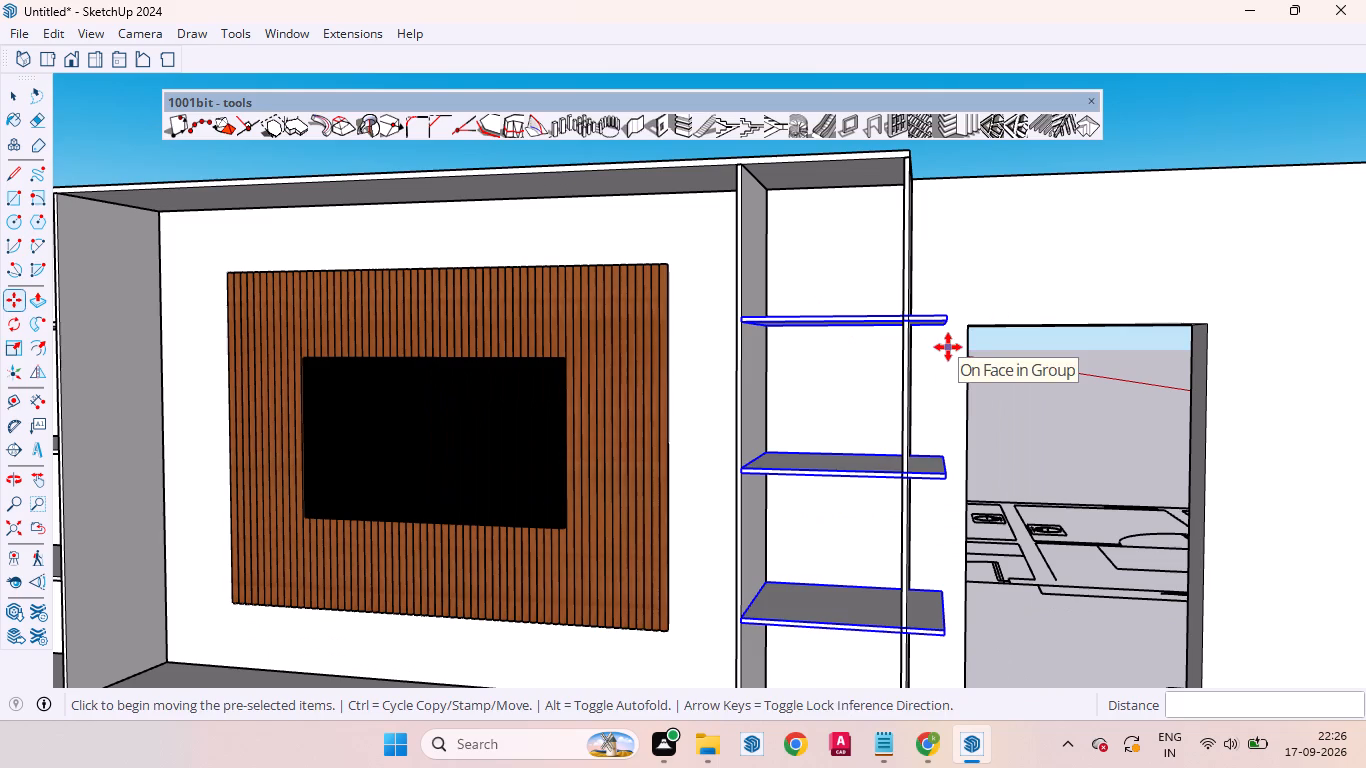
{"action": "key", "text": "s"}
{"action": "scroll", "coordinate": [958, 473], "scroll_direction": "up", "scroll_amount": 6}
{"action": "middle_click_drag", "start_coordinate": [960, 472], "coordinate": [869, 499]}
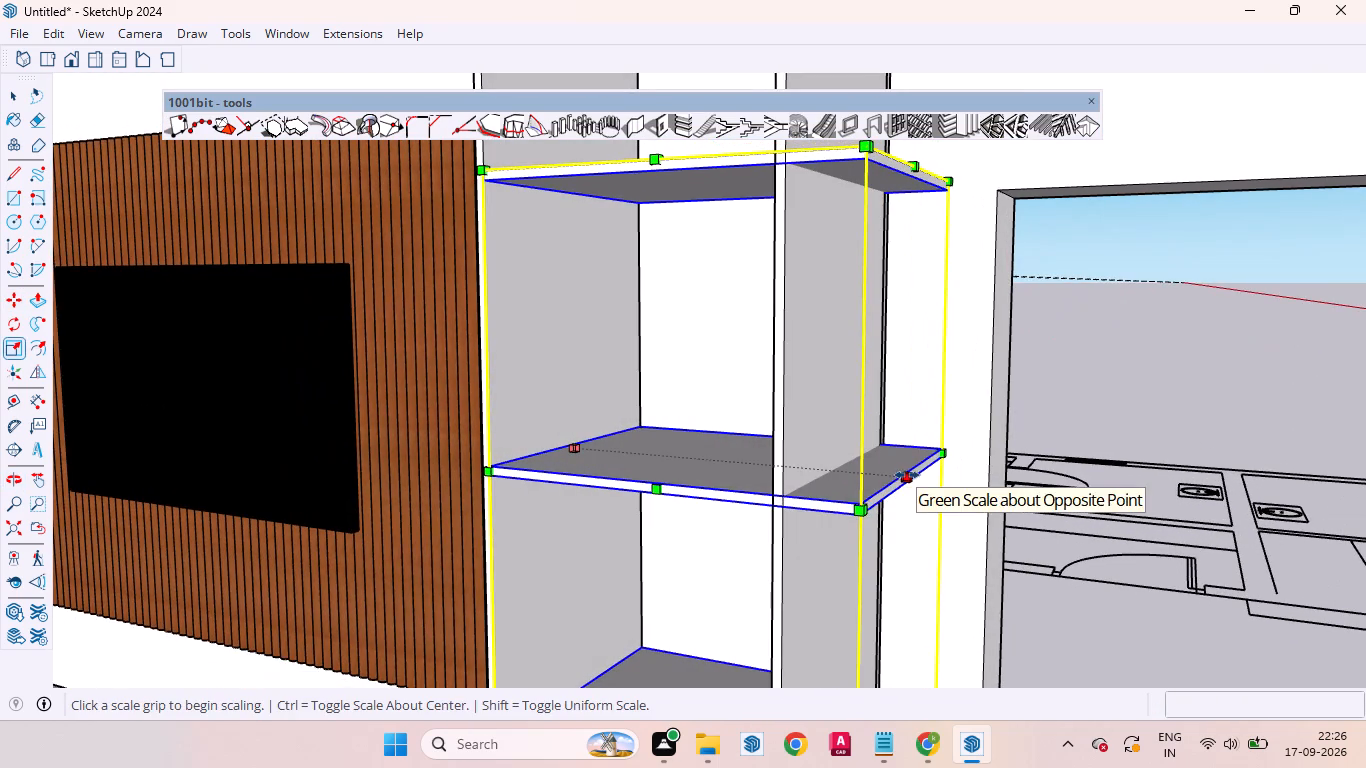
{"action": "left_click", "coordinate": [907, 480]}
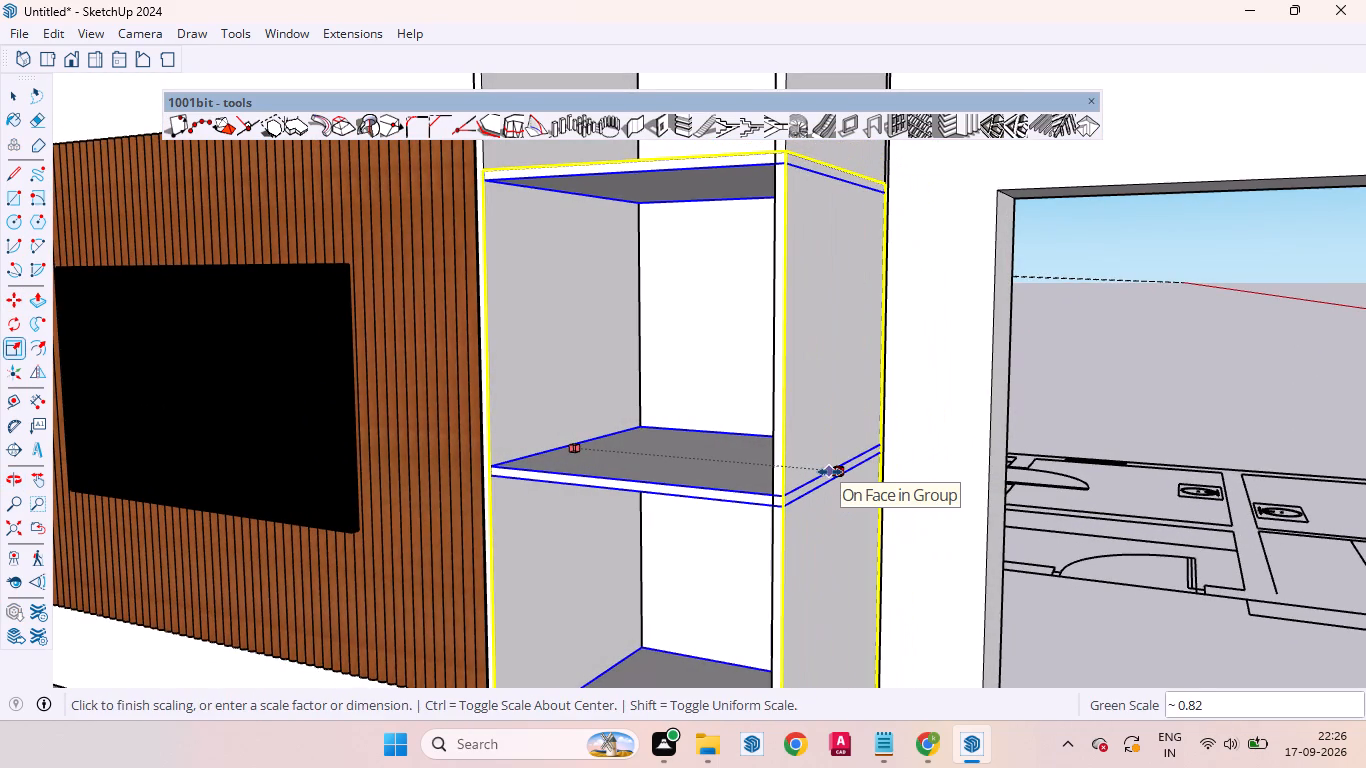
{"action": "left_click", "coordinate": [830, 472]}
{"action": "scroll", "coordinate": [878, 421], "scroll_direction": "down", "scroll_amount": 9}
{"action": "scroll", "coordinate": [849, 388], "scroll_direction": "up", "scroll_amount": 1}
{"action": "scroll", "coordinate": [849, 388], "scroll_direction": "down", "scroll_amount": 7}
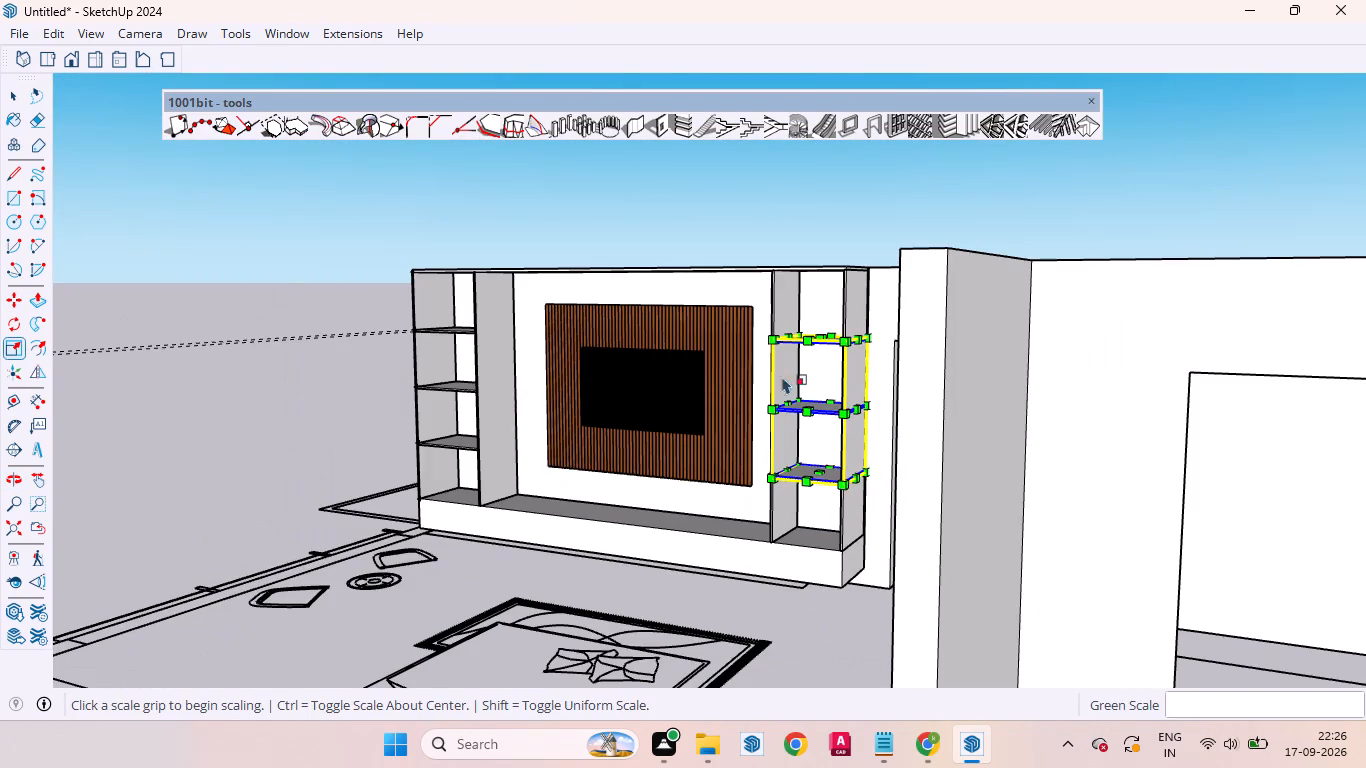
{"action": "key", "text": "space"}
{"action": "left_click", "coordinate": [595, 215]}
Scale the three shelves in the bay beside the doorway to about 0.97 along green, ending at the outer upright's inner face, and clear the selection.
{"action": "scroll", "coordinate": [797, 365], "scroll_direction": "up", "scroll_amount": 2}
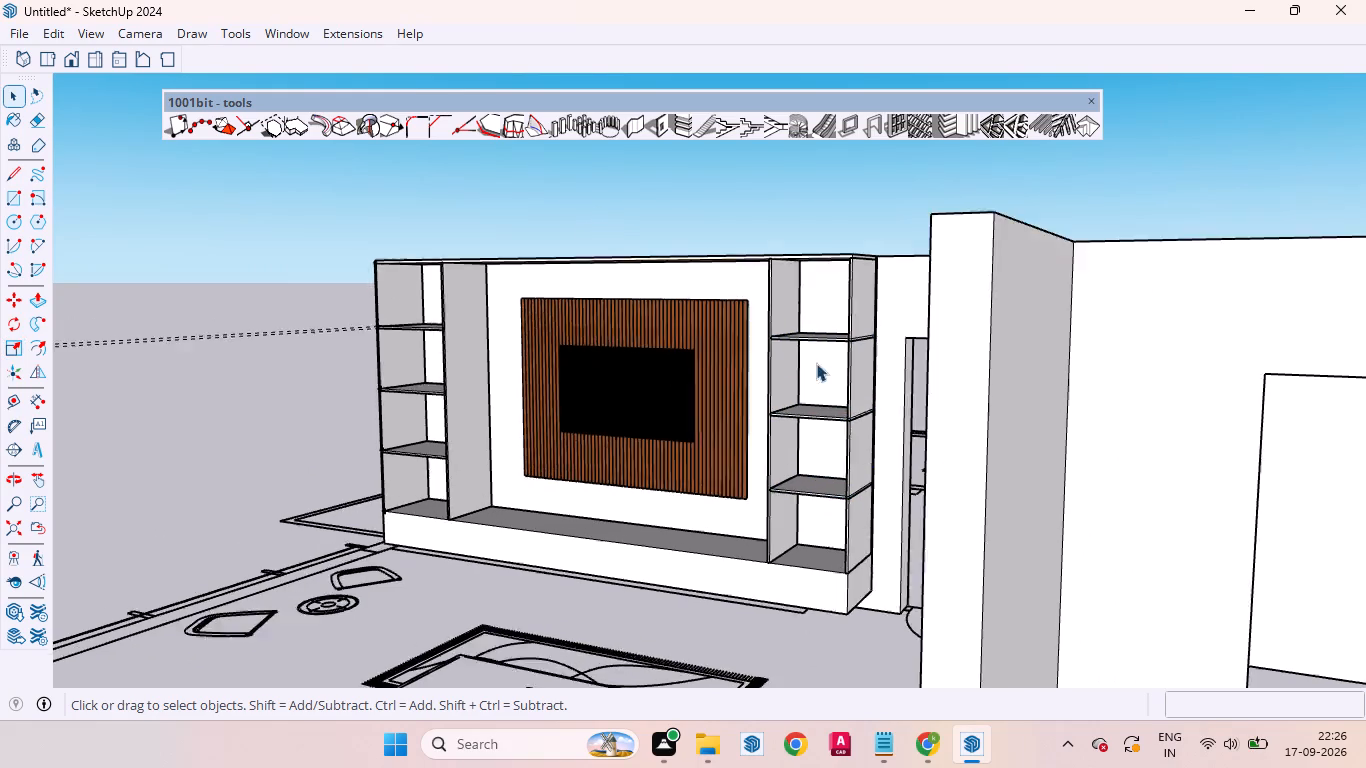
{"action": "scroll", "coordinate": [816, 363], "scroll_direction": "up", "scroll_amount": 4}
{"action": "scroll", "coordinate": [850, 454], "scroll_direction": "up", "scroll_amount": 10}
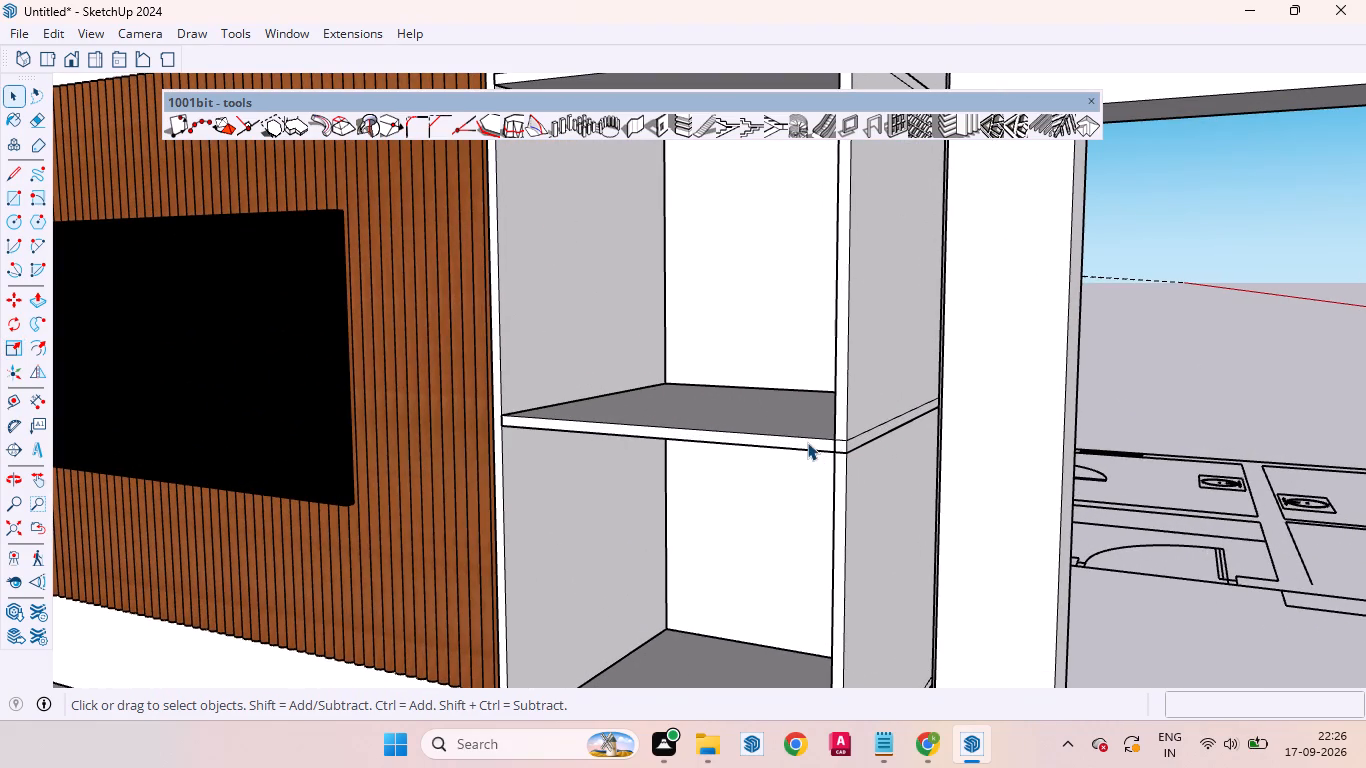
{"action": "left_click", "coordinate": [806, 441]}
{"action": "scroll", "coordinate": [676, 360], "scroll_direction": "down", "scroll_amount": 6, "text": "ctrl"}
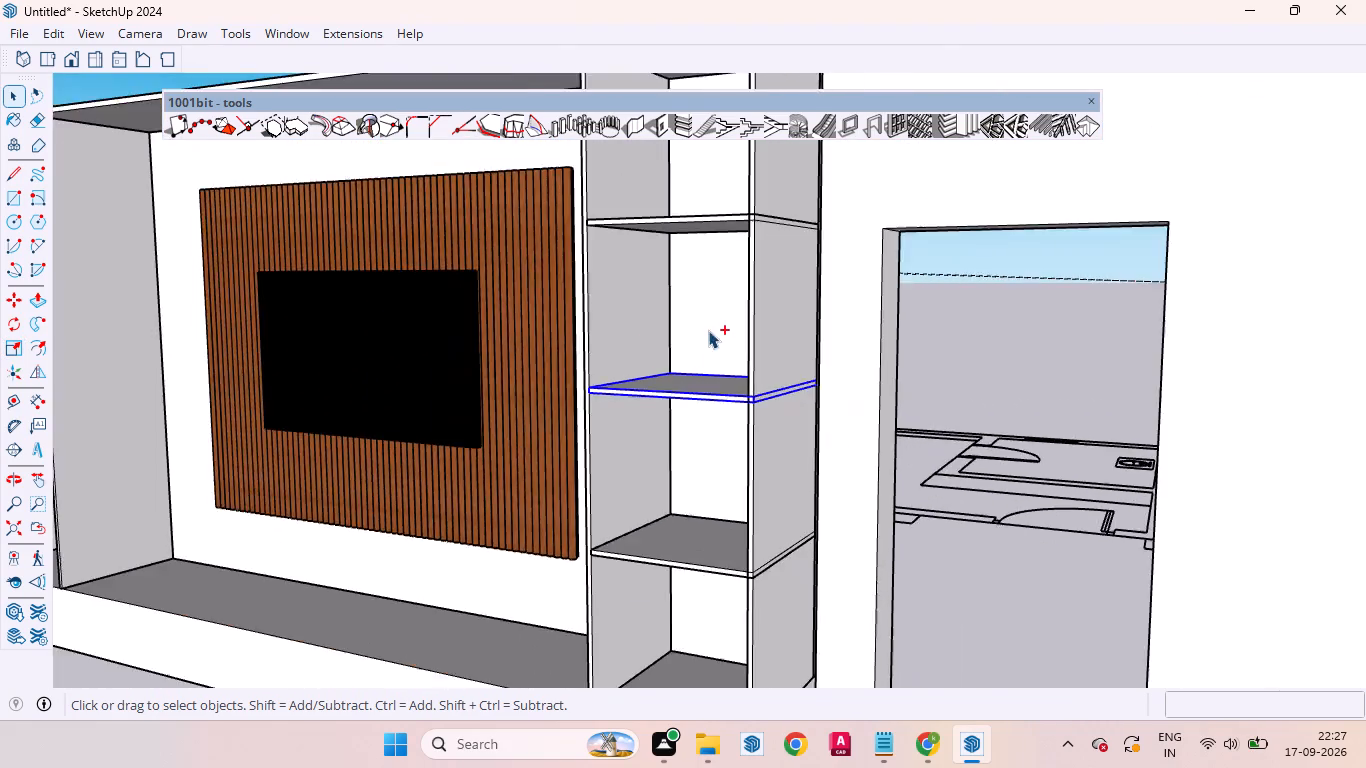
{"action": "scroll", "coordinate": [708, 330], "scroll_direction": "down", "scroll_amount": 4, "text": "ctrl"}
{"action": "scroll", "coordinate": [688, 579], "scroll_direction": "up", "scroll_amount": 2, "text": "ctrl"}
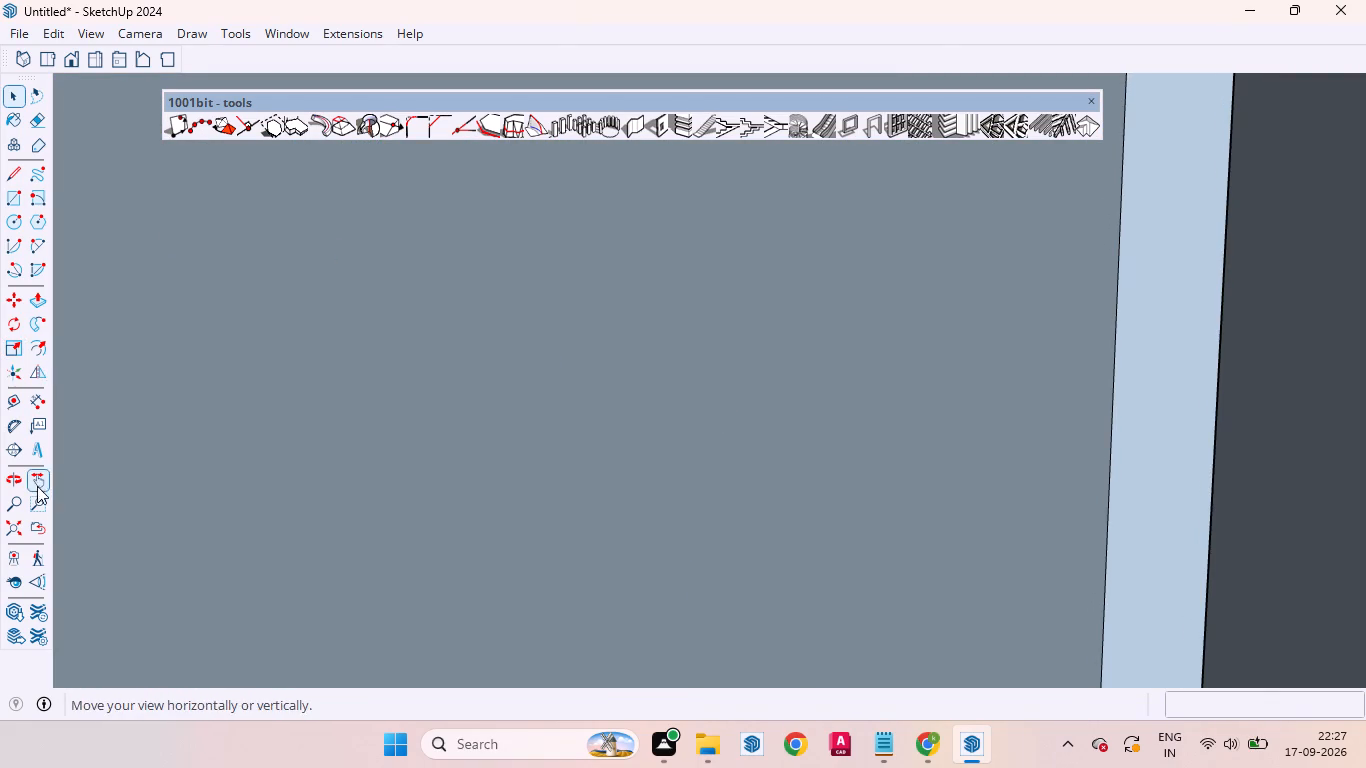
{"action": "left_click", "coordinate": [43, 527]}
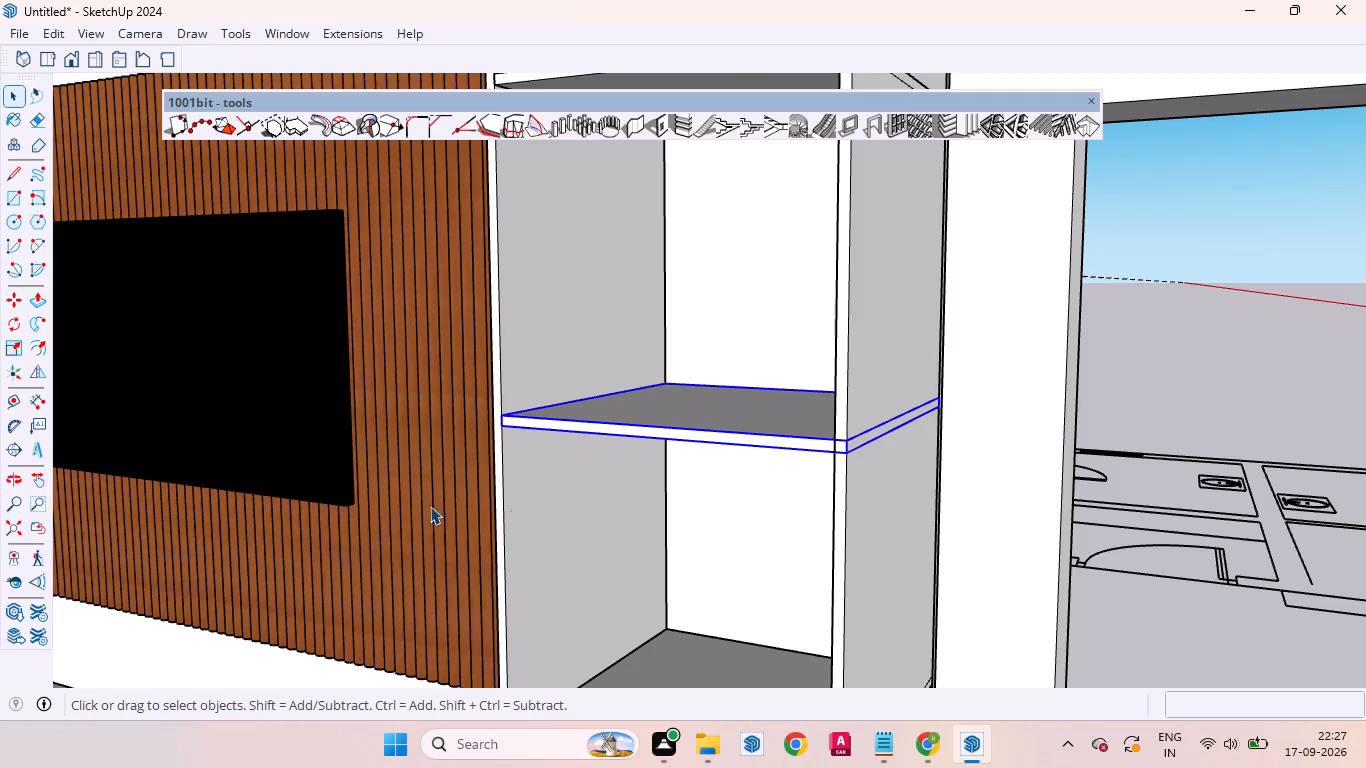
{"action": "scroll", "coordinate": [504, 406], "scroll_direction": "down", "scroll_amount": 7}
{"action": "left_click", "coordinate": [571, 587], "text": "ctrl"}
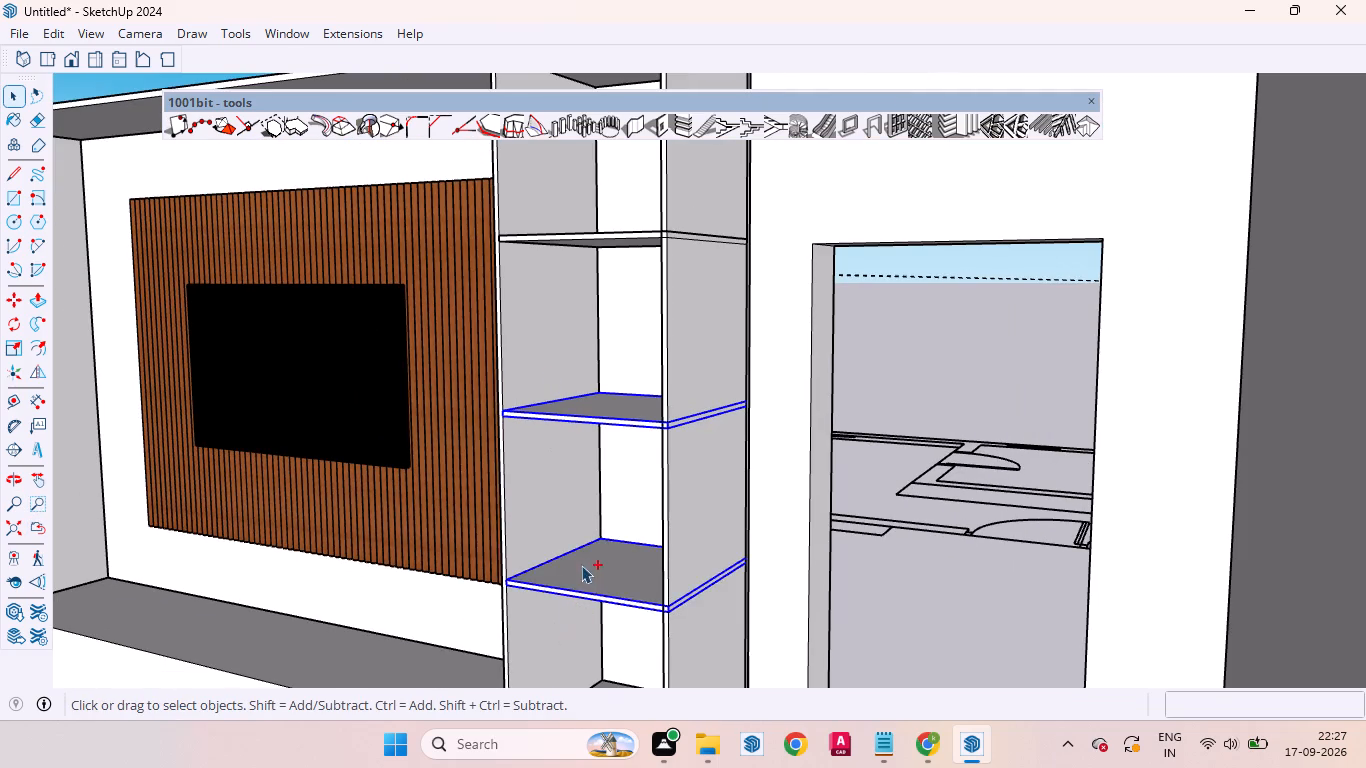
{"action": "scroll", "coordinate": [588, 558], "scroll_direction": "down", "scroll_amount": 5, "text": "ctrl"}
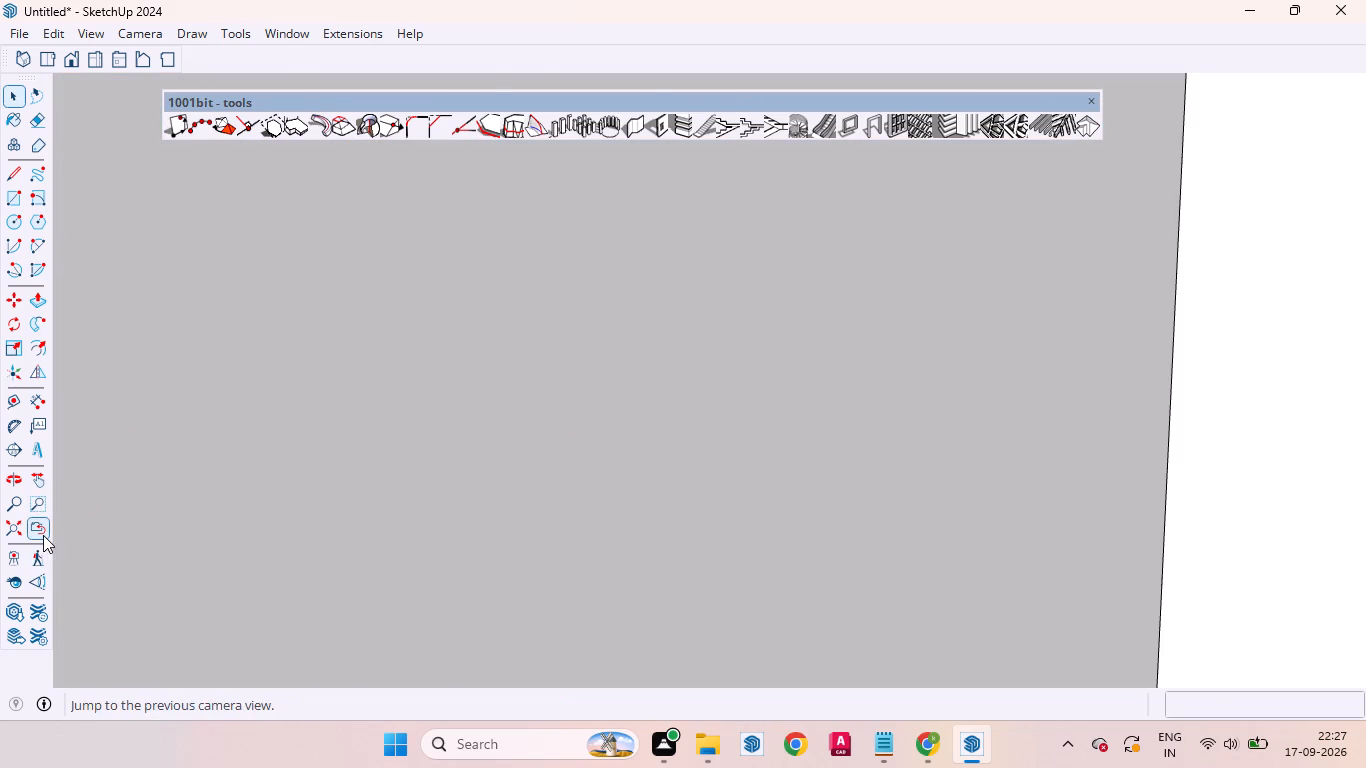
{"action": "left_click", "coordinate": [43, 535]}
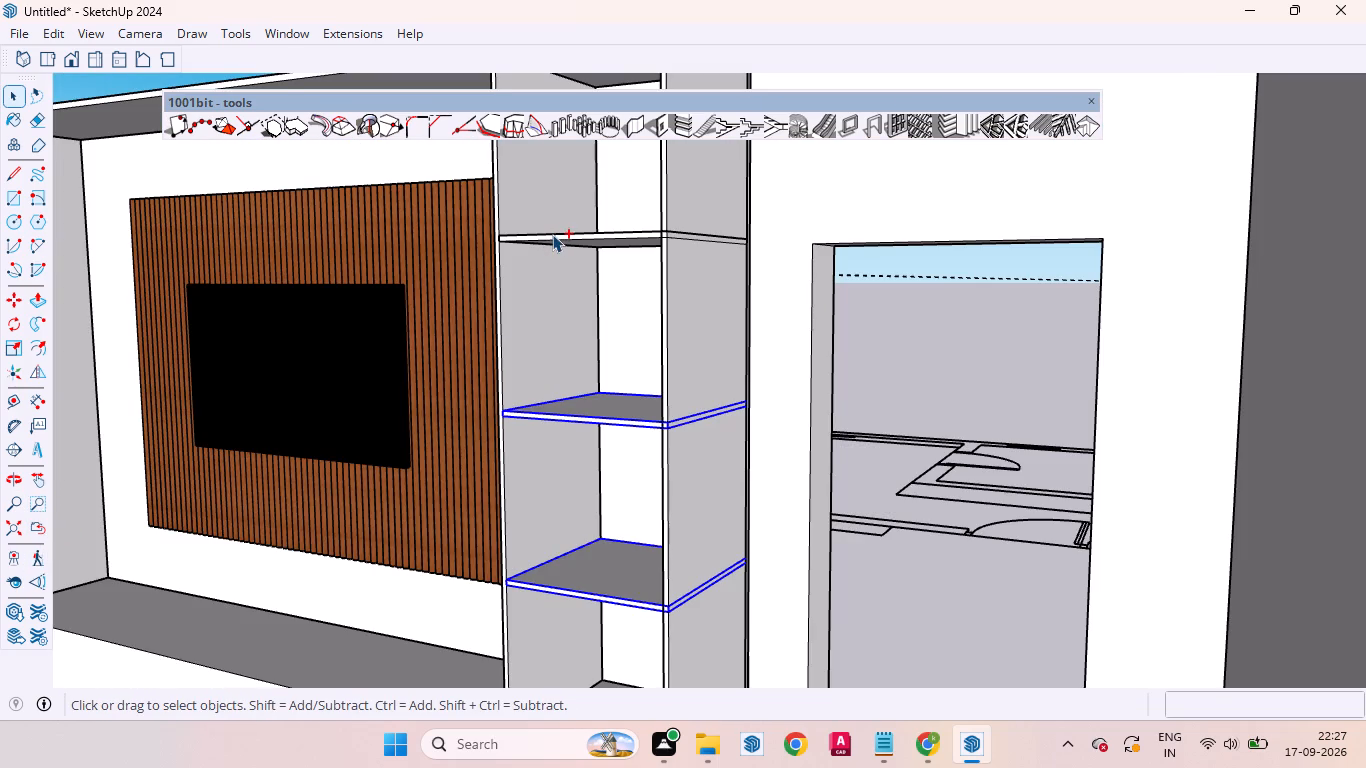
{"action": "left_click", "coordinate": [552, 234], "text": "ctrl"}
{"action": "scroll", "coordinate": [639, 275], "scroll_direction": "up", "scroll_amount": 1}
{"action": "middle_click_drag", "start_coordinate": [639, 275], "coordinate": [638, 276]}
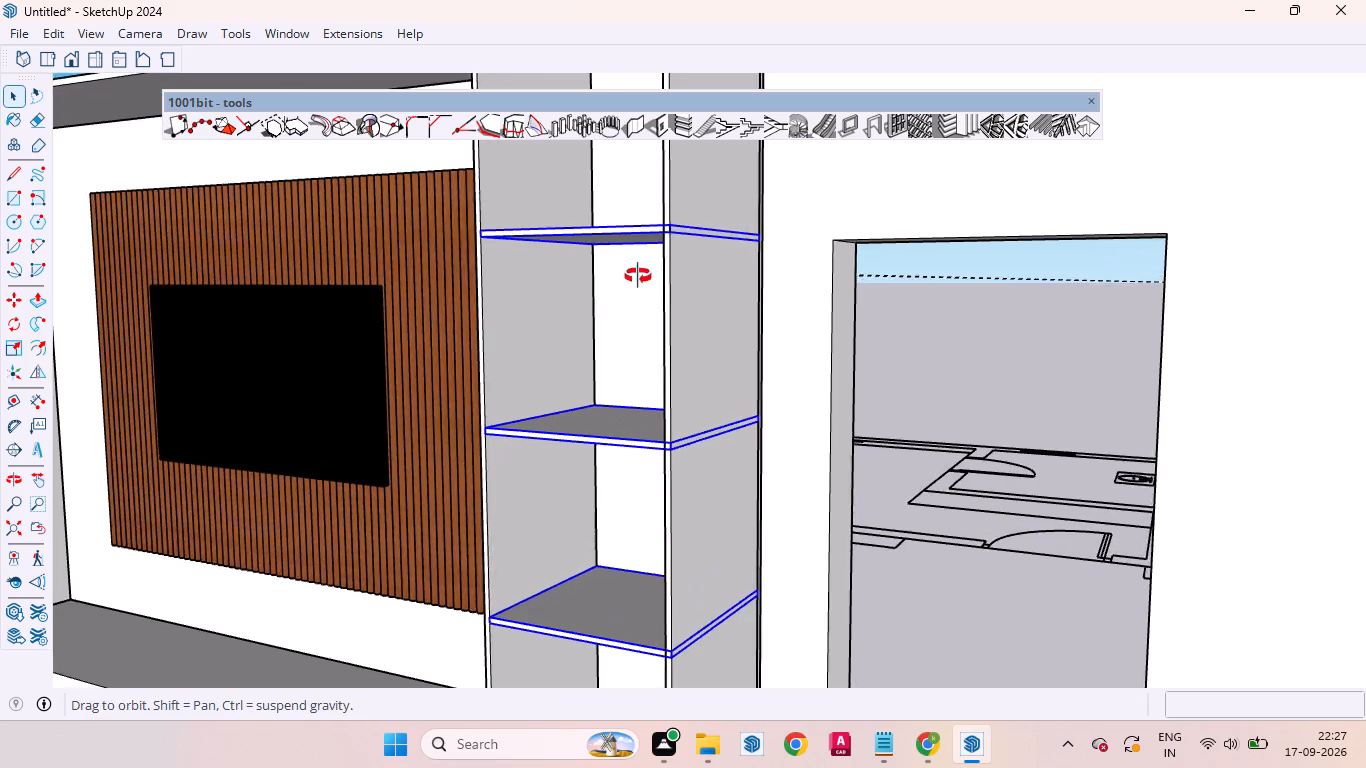
{"action": "middle_click_drag", "start_coordinate": [638, 276], "coordinate": [760, 285]}
{"action": "scroll", "coordinate": [827, 244], "scroll_direction": "up", "scroll_amount": 5}
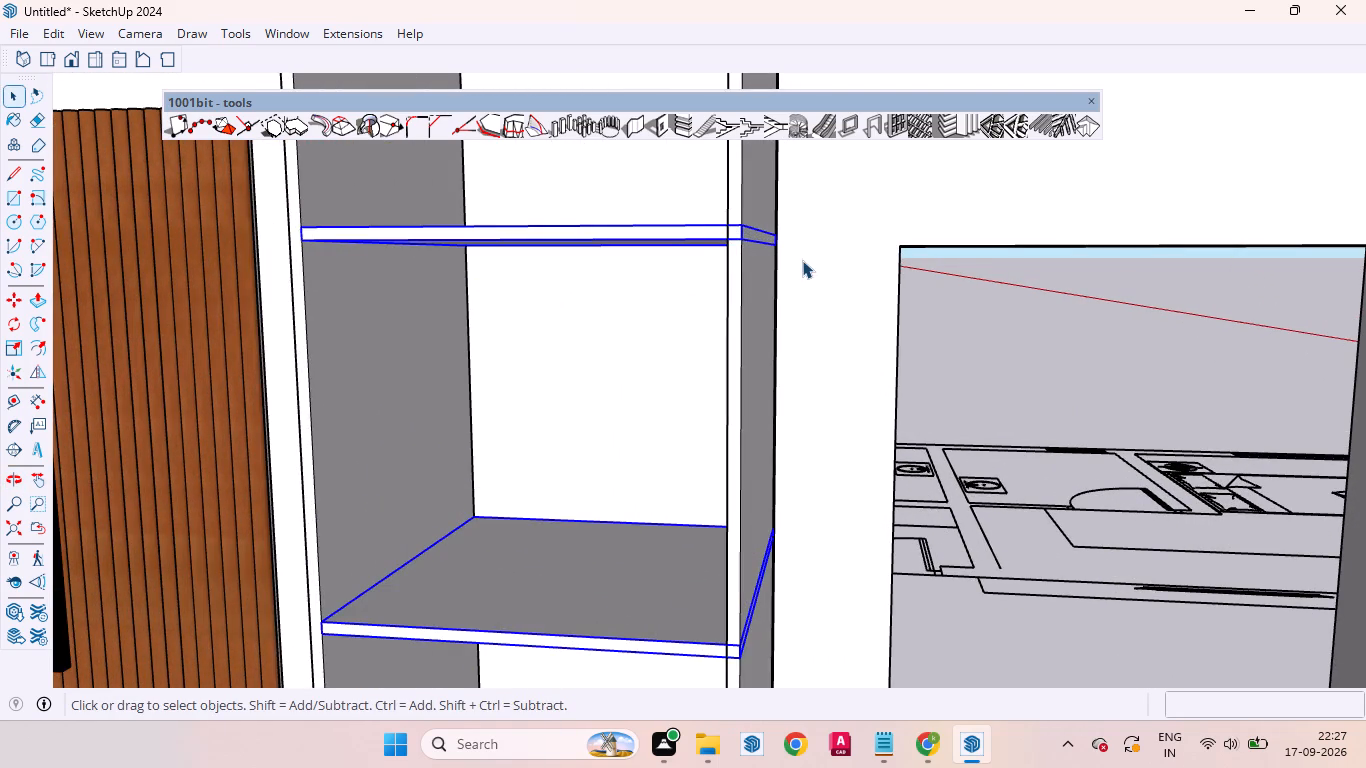
{"action": "key", "text": "s"}
{"action": "scroll", "coordinate": [772, 242], "scroll_direction": "up", "scroll_amount": 5}
{"action": "middle_click_drag", "start_coordinate": [767, 236], "coordinate": [696, 295]}
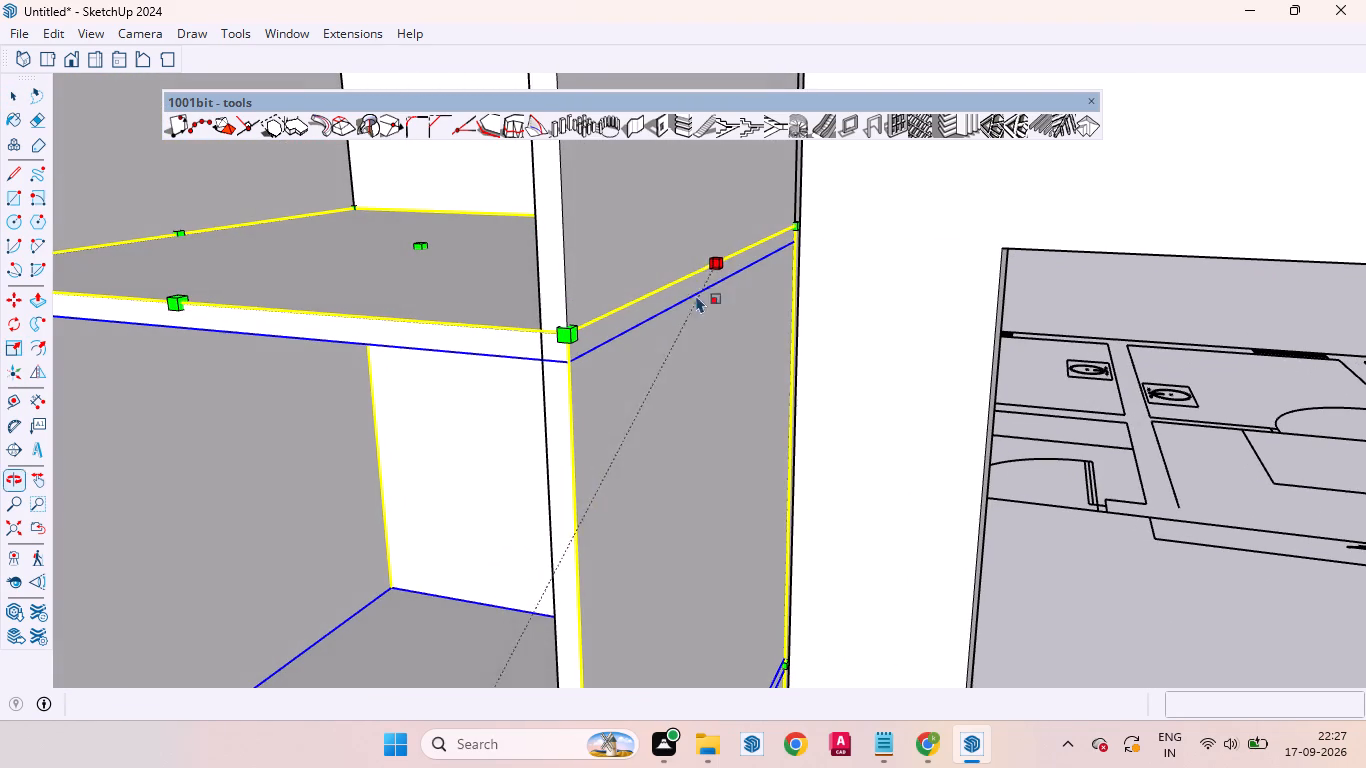
{"action": "left_click", "coordinate": [714, 261]}
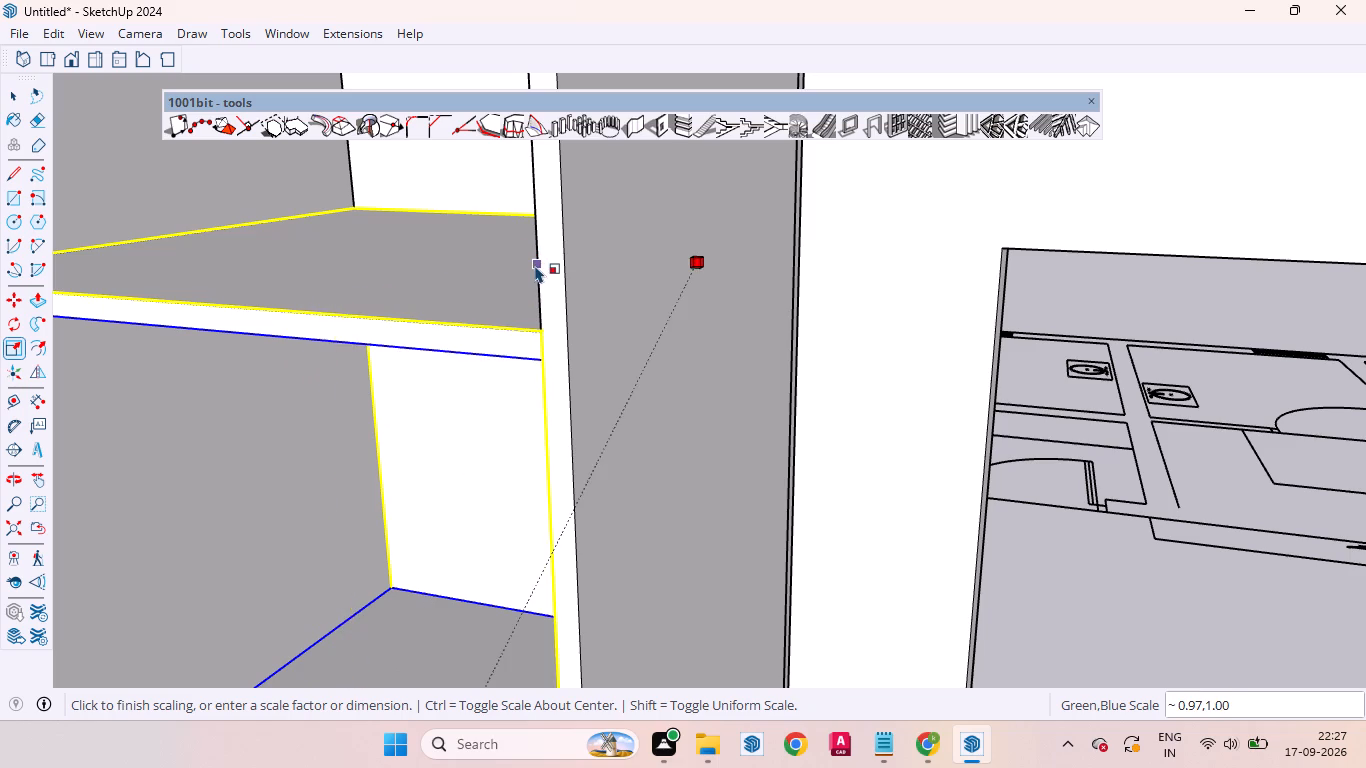
{"action": "middle_click_drag", "start_coordinate": [526, 310], "coordinate": [697, 304]}
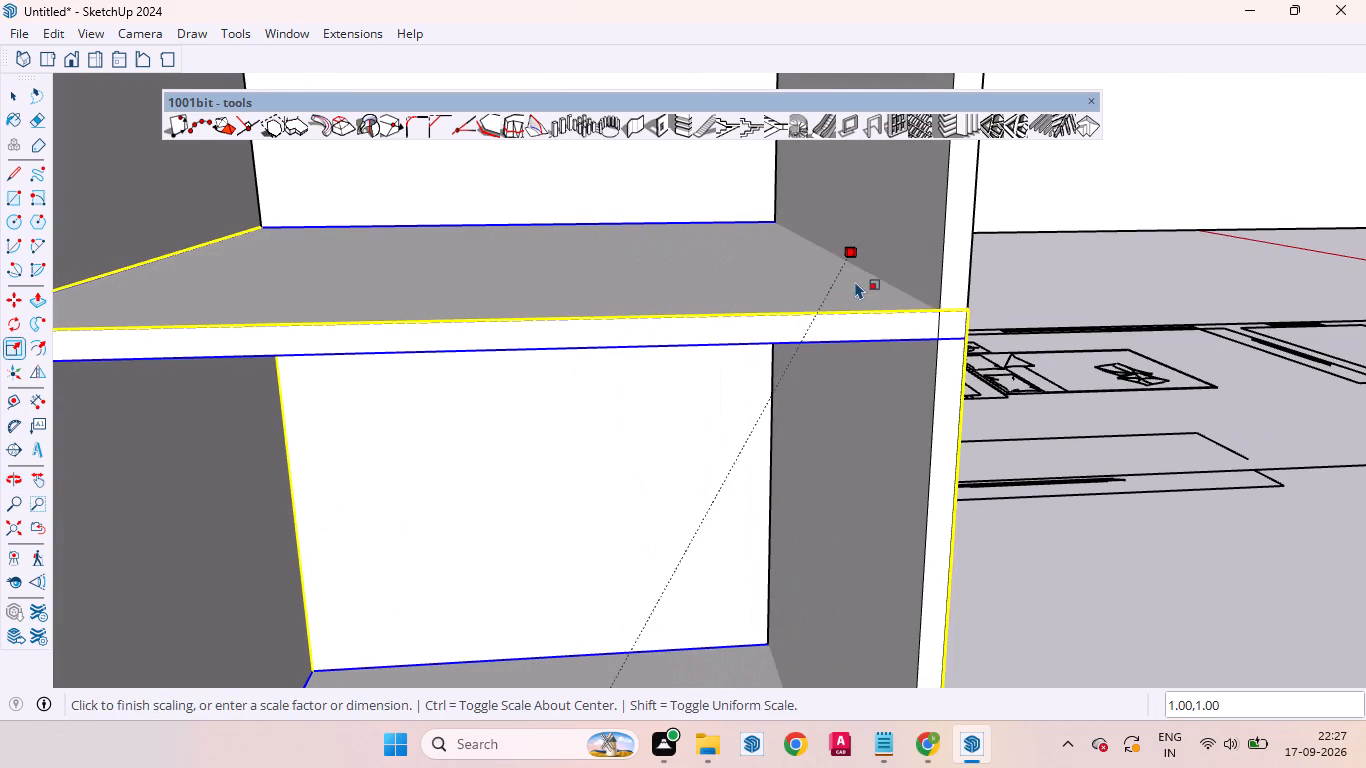
{"action": "left_click", "coordinate": [863, 262]}
{"action": "scroll", "coordinate": [700, 234], "scroll_direction": "down", "scroll_amount": 10}
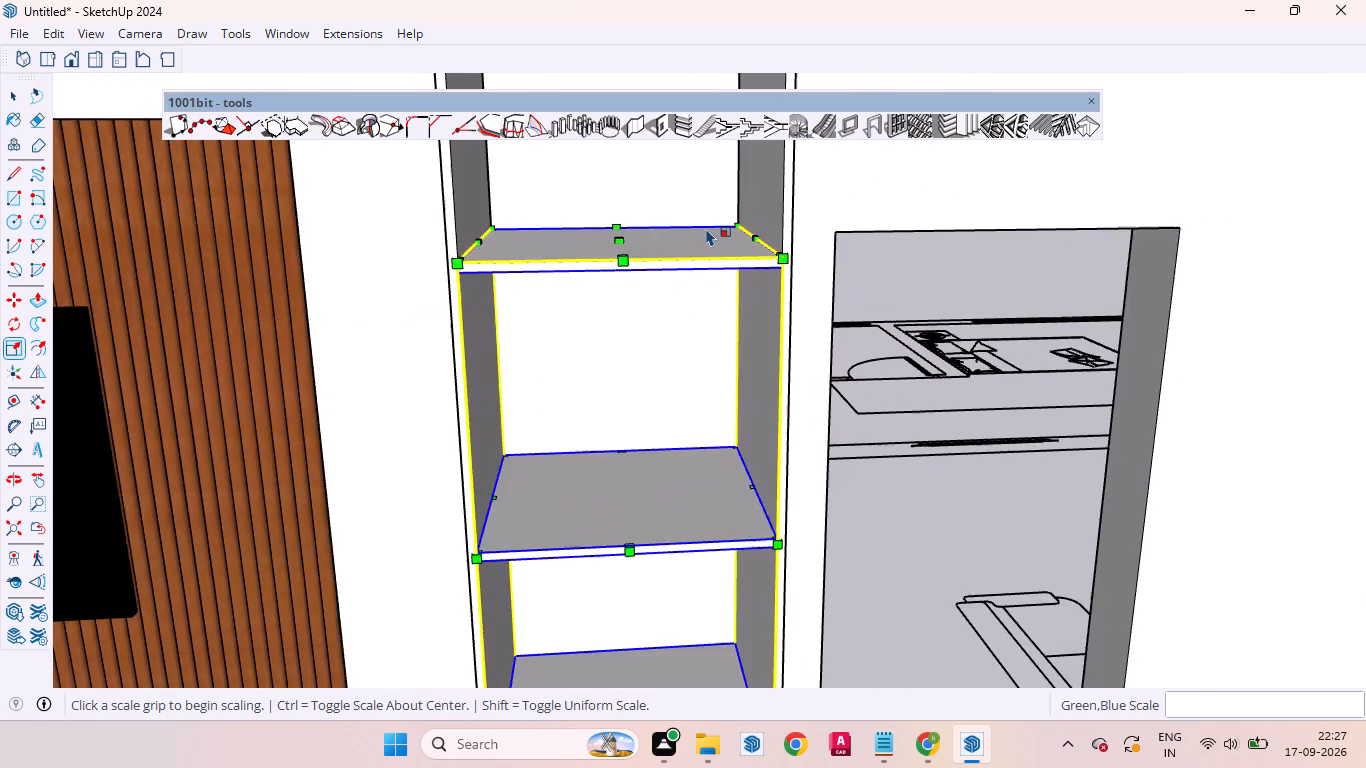
{"action": "key", "text": "space"}
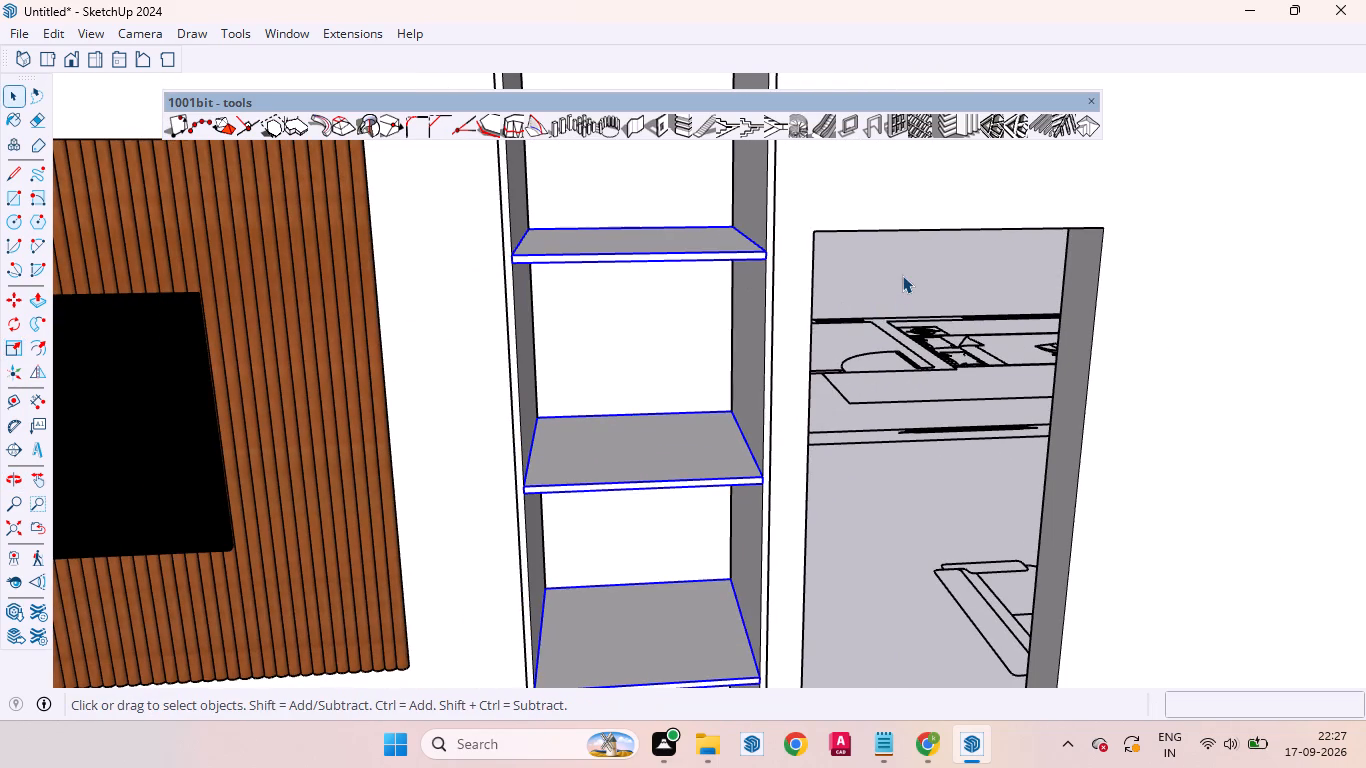
{"action": "left_click", "coordinate": [902, 271]}
Examine the shelves in both side bays and the whole TV wall unit from several distances and angles.
{"action": "scroll", "coordinate": [617, 258], "scroll_direction": "down", "scroll_amount": 5}
{"action": "middle_click_drag", "start_coordinate": [781, 343], "coordinate": [650, 313]}
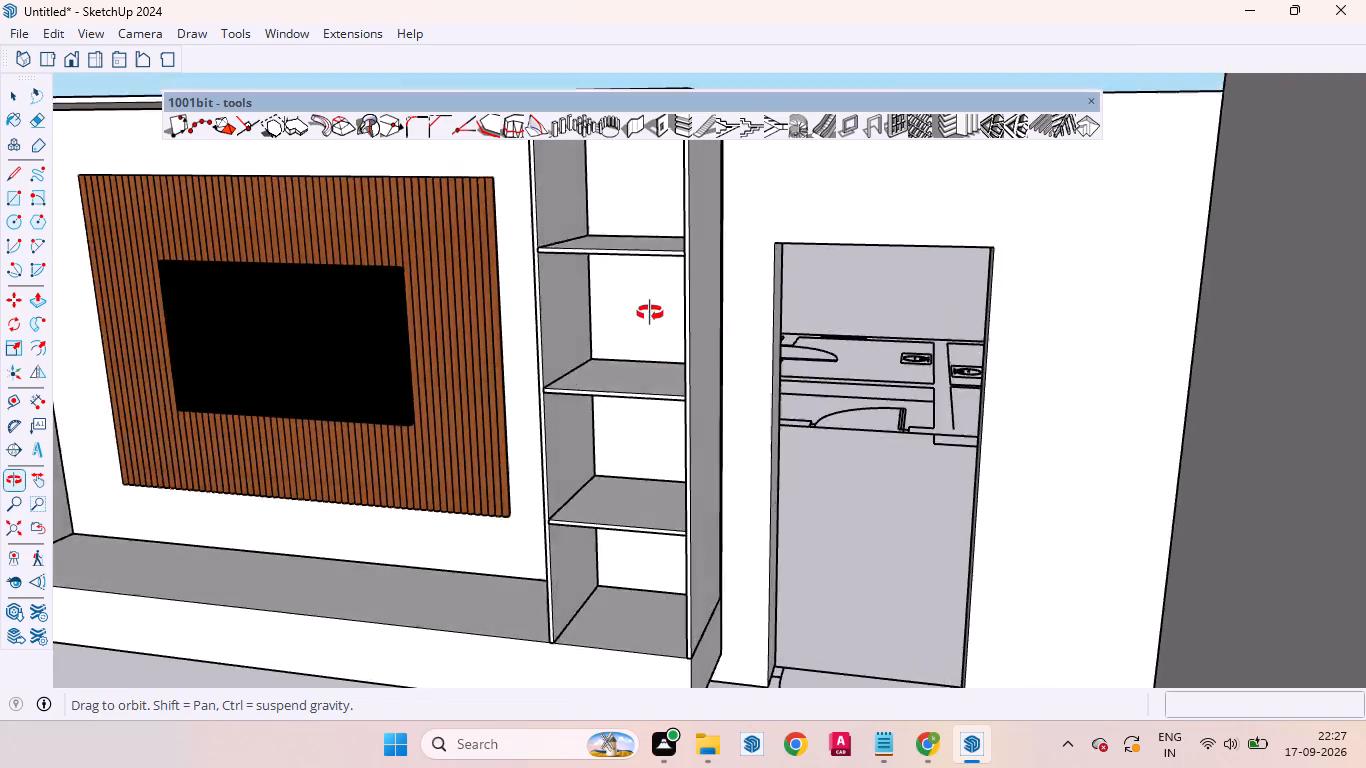
{"action": "middle_click_drag", "start_coordinate": [650, 313], "coordinate": [675, 290]}
{"action": "scroll", "coordinate": [713, 266], "scroll_direction": "up", "scroll_amount": 1}
{"action": "scroll", "coordinate": [724, 250], "scroll_direction": "down", "scroll_amount": 7}
{"action": "middle_click_drag", "start_coordinate": [571, 307], "coordinate": [637, 330]}
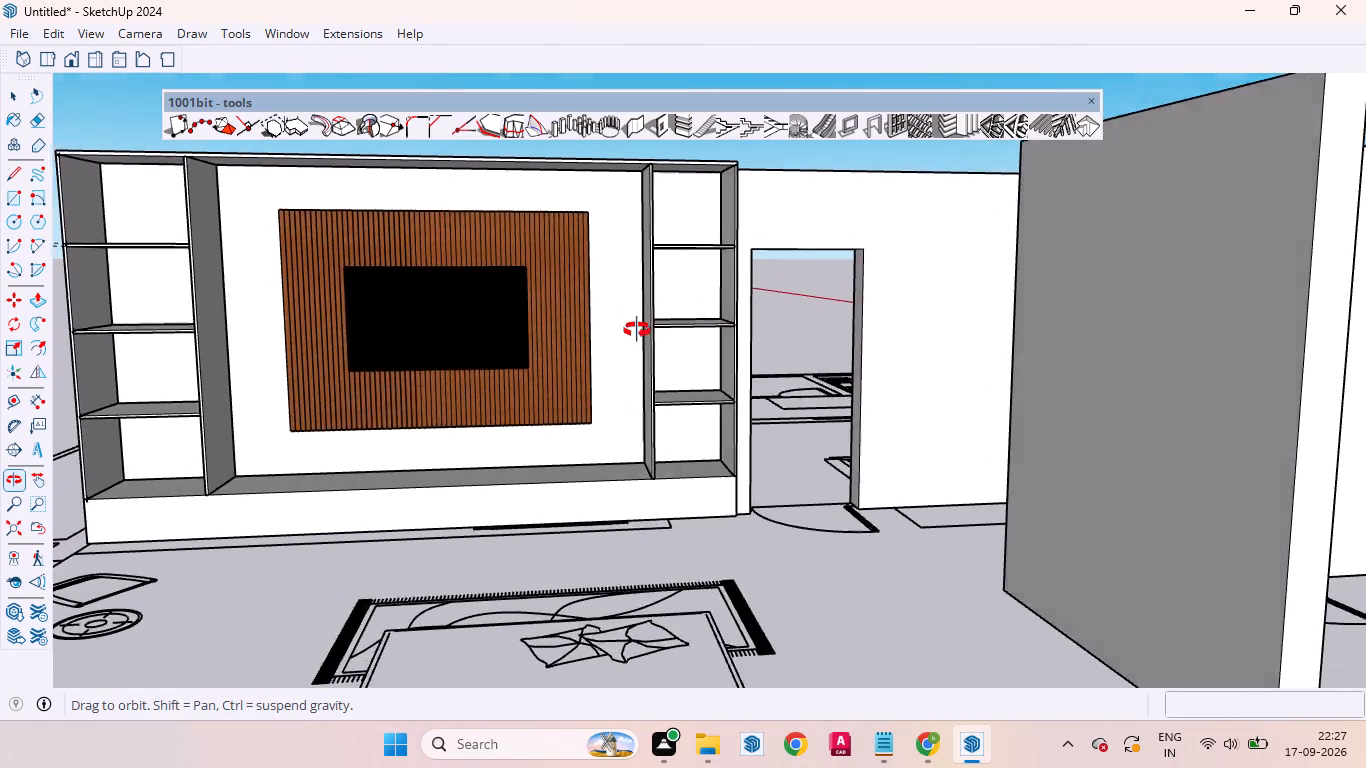
{"action": "middle_click_drag", "start_coordinate": [637, 330], "coordinate": [591, 334]}
{"action": "scroll", "coordinate": [613, 392], "scroll_direction": "down", "scroll_amount": 2}
{"action": "scroll", "coordinate": [275, 354], "scroll_direction": "up", "scroll_amount": 4}
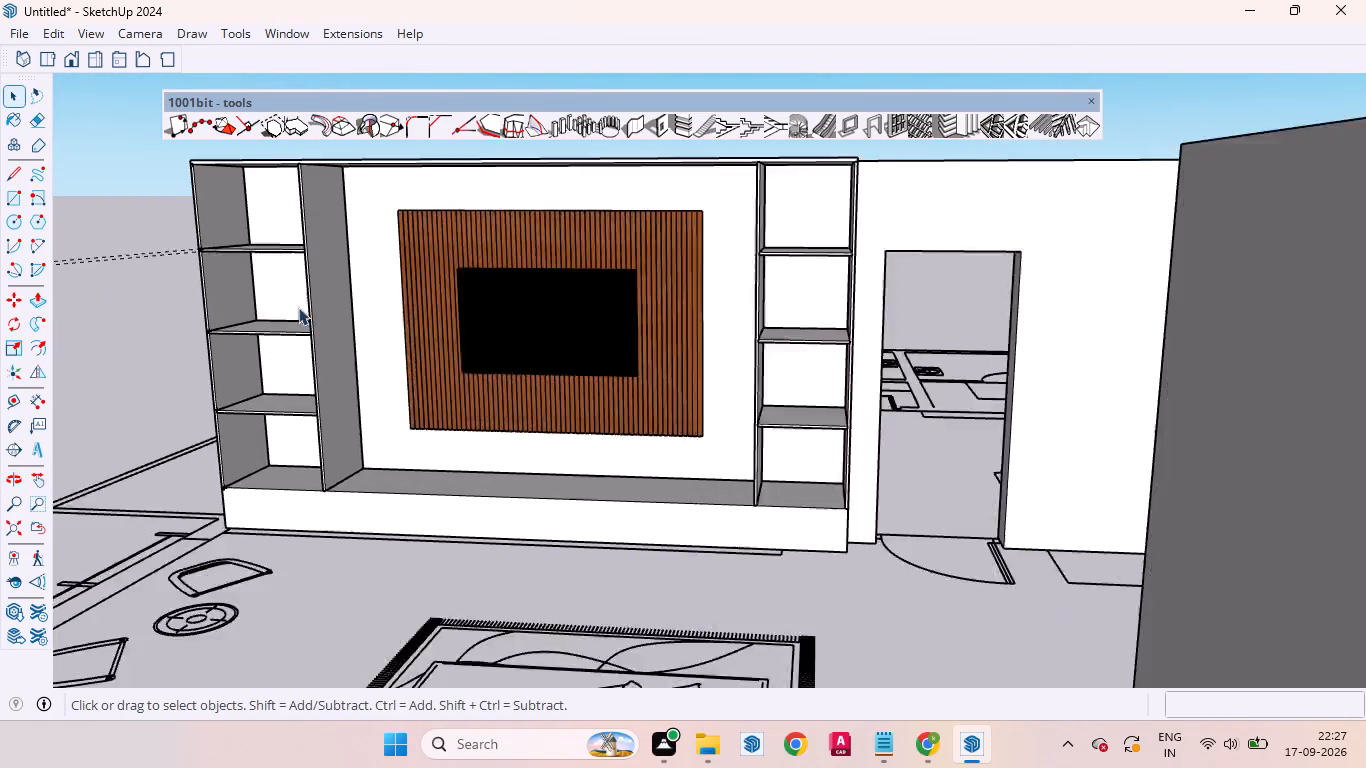
{"action": "scroll", "coordinate": [298, 307], "scroll_direction": "up", "scroll_amount": 2}
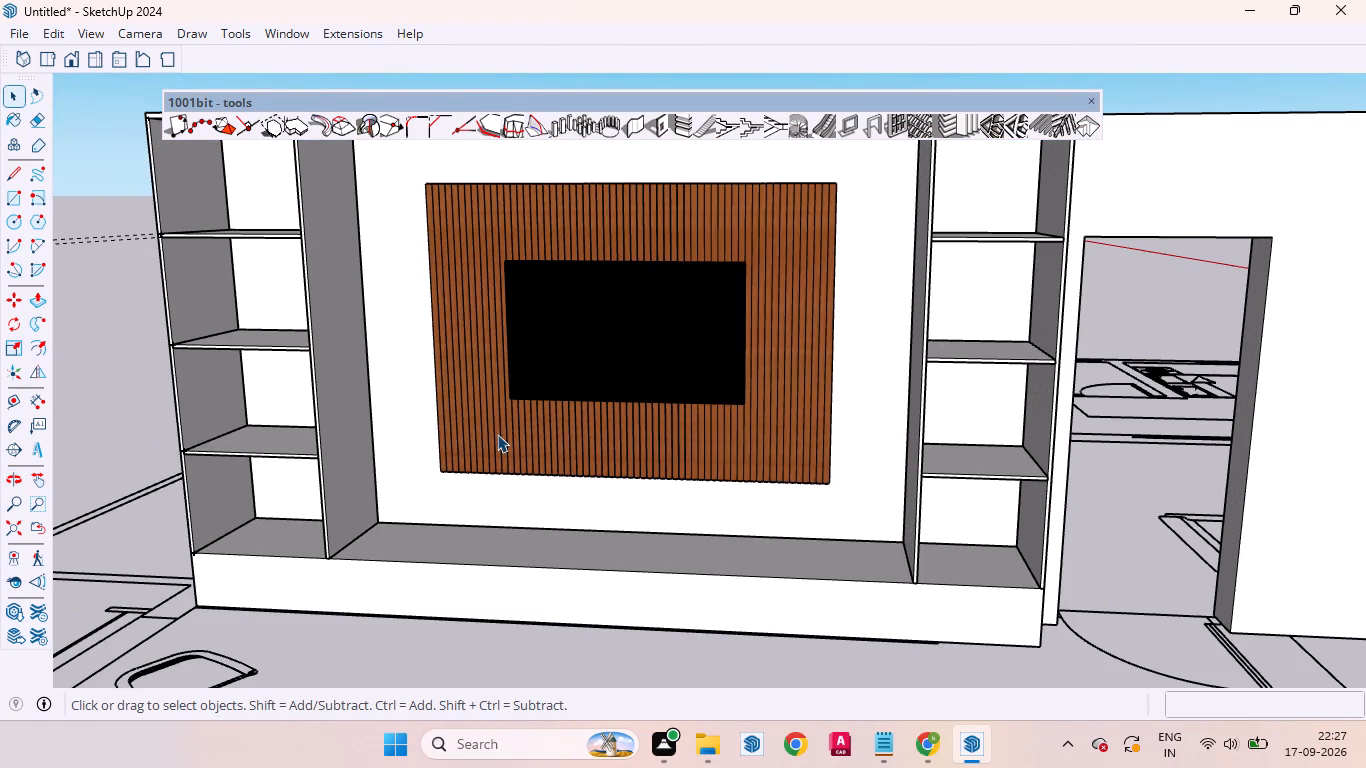
{"action": "scroll", "coordinate": [459, 512], "scroll_direction": "down", "scroll_amount": 5}
{"action": "scroll", "coordinate": [364, 379], "scroll_direction": "up", "scroll_amount": 7}
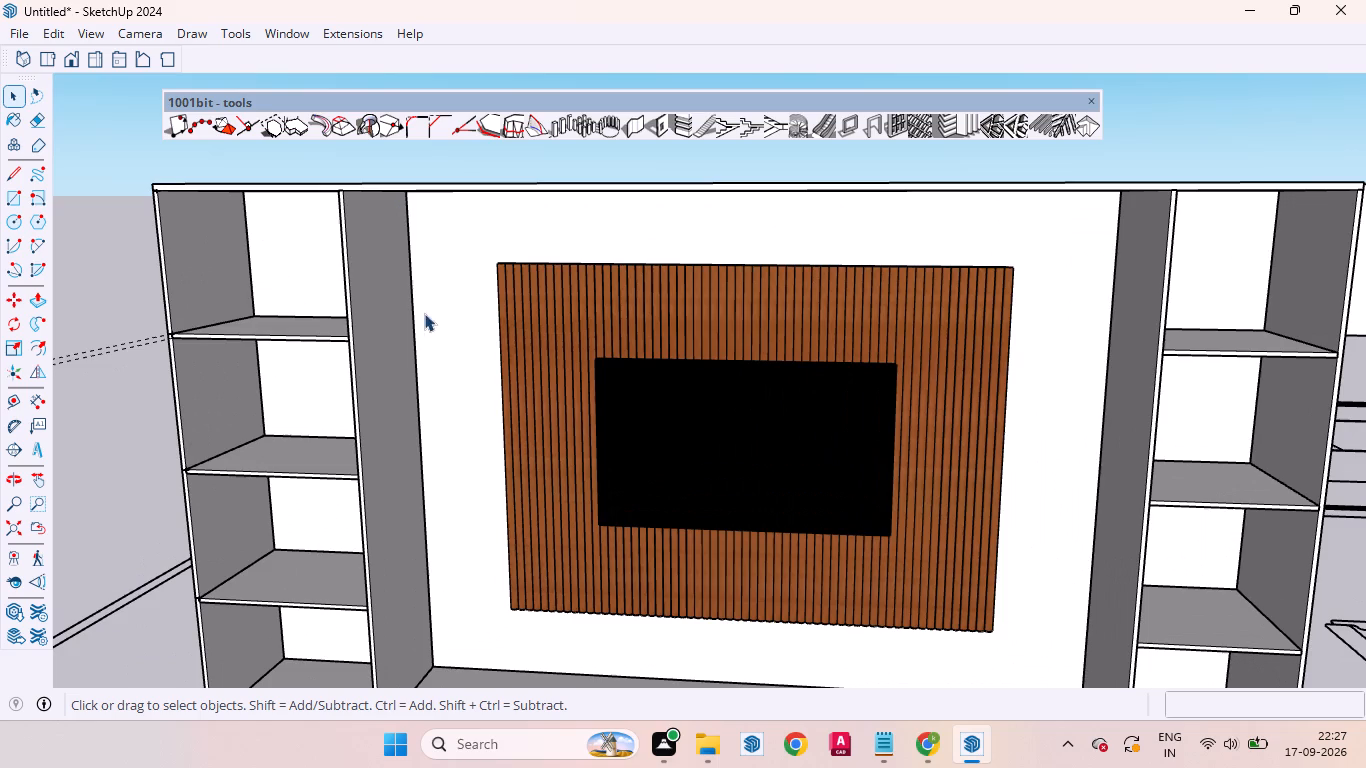
{"action": "scroll", "coordinate": [431, 324], "scroll_direction": "down", "scroll_amount": 6}
{"action": "scroll", "coordinate": [452, 336], "scroll_direction": "up", "scroll_amount": 4}
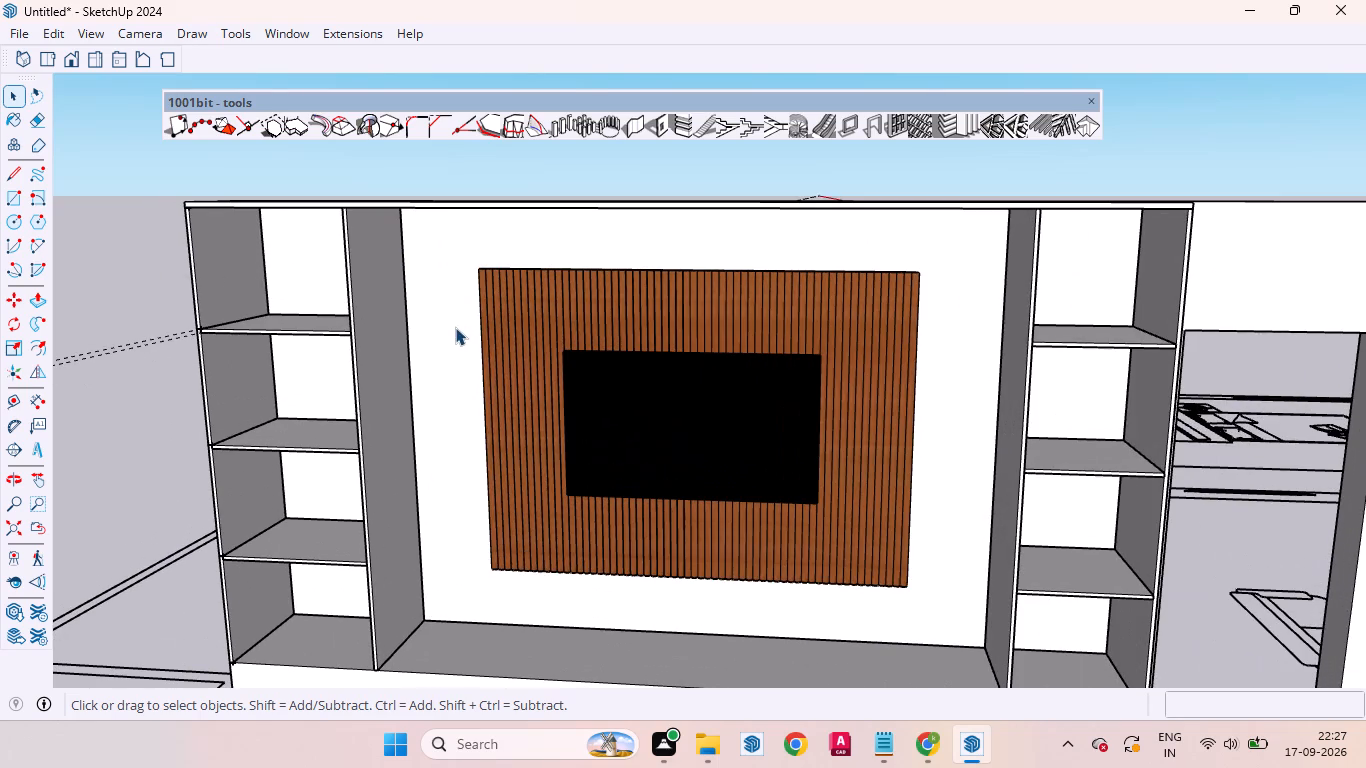
{"action": "scroll", "coordinate": [522, 269], "scroll_direction": "down", "scroll_amount": 5}
{"action": "scroll", "coordinate": [429, 350], "scroll_direction": "up", "scroll_amount": 6}
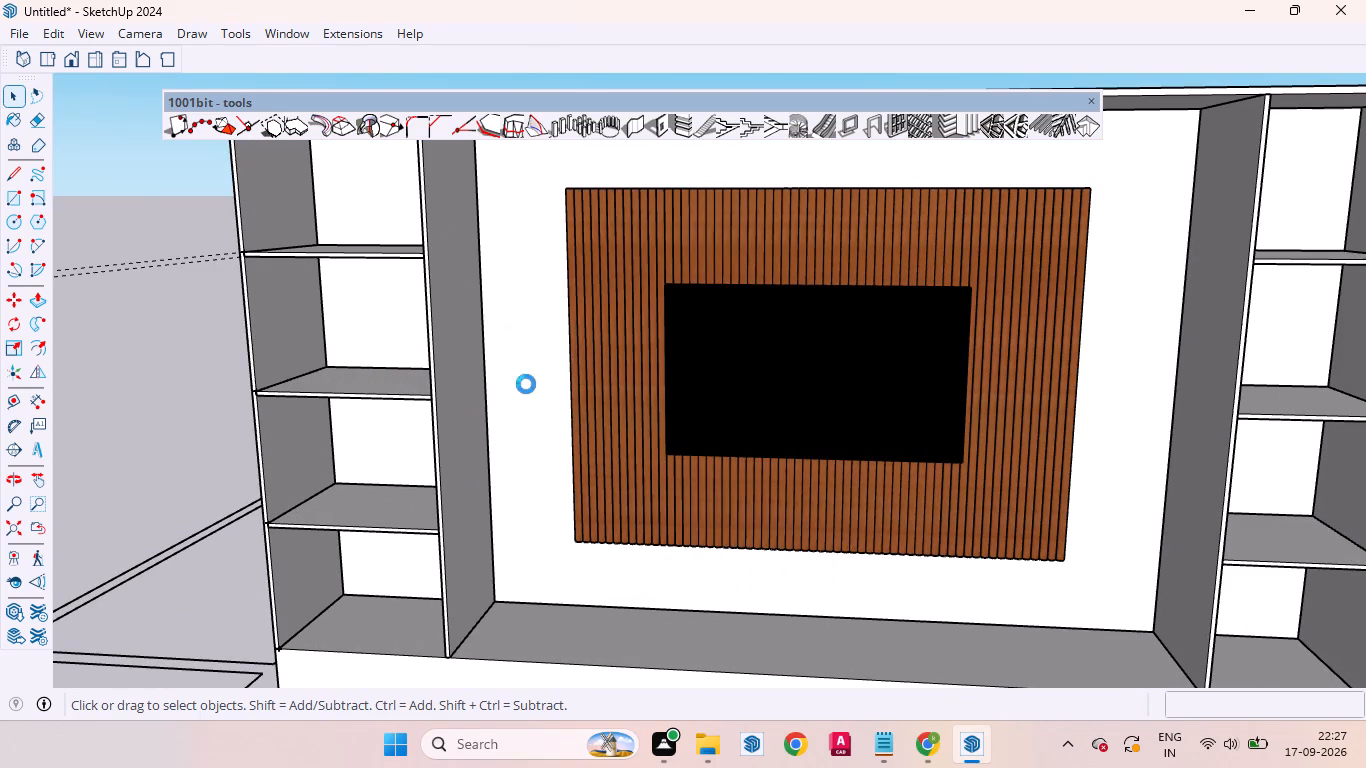
{"action": "scroll", "coordinate": [418, 373], "scroll_direction": "down", "scroll_amount": 5}
{"action": "middle_click_drag", "start_coordinate": [491, 399], "coordinate": [538, 360]}
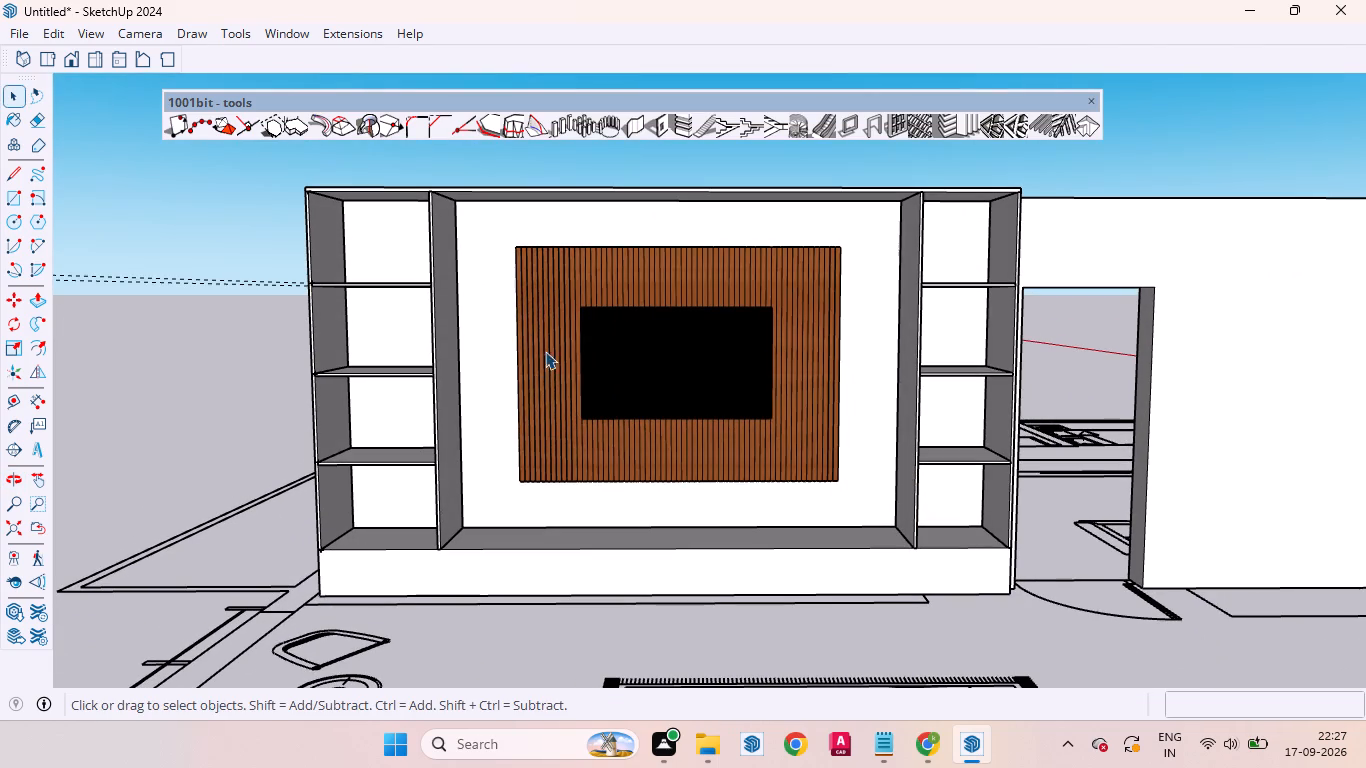
Save the model as MBR in the Documents folder.
{"action": "key", "text": "ctrl+s"}
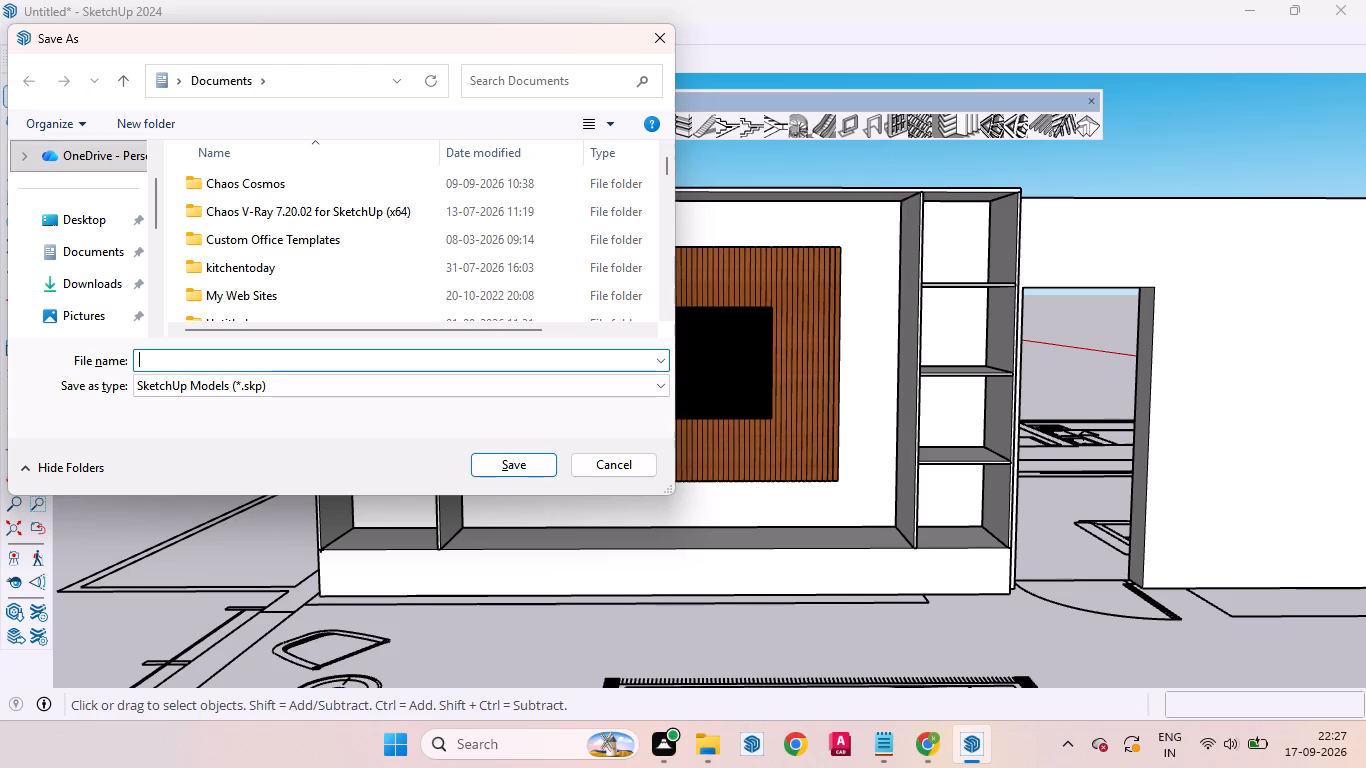
{"action": "type", "text": "mbr"}
{"action": "key", "text": "BackSpace"}
{"action": "key", "text": "BackSpace"}
{"action": "key", "text": "BackSpace"}
{"action": "key", "text": "Return"}
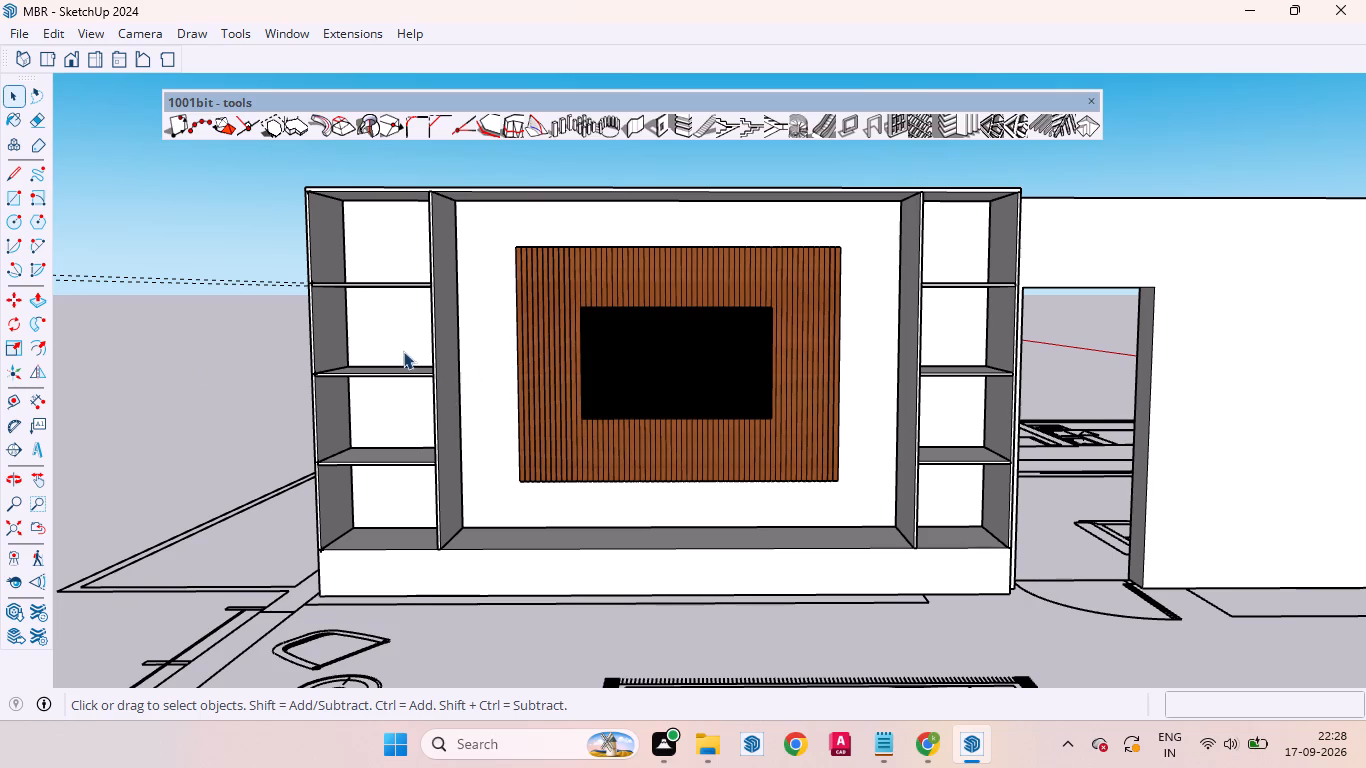
Display the Click-Change 2 - Kitchen equipment tool set.
{"action": "scroll", "coordinate": [377, 274], "scroll_direction": "up", "scroll_amount": 2}
{"action": "scroll", "coordinate": [377, 274], "scroll_direction": "down", "scroll_amount": 1}
{"action": "scroll", "coordinate": [377, 274], "scroll_direction": "up", "scroll_amount": 4}
{"action": "scroll", "coordinate": [377, 274], "scroll_direction": "down", "scroll_amount": 4}
{"action": "scroll", "coordinate": [222, 154], "scroll_direction": "up", "scroll_amount": 4}
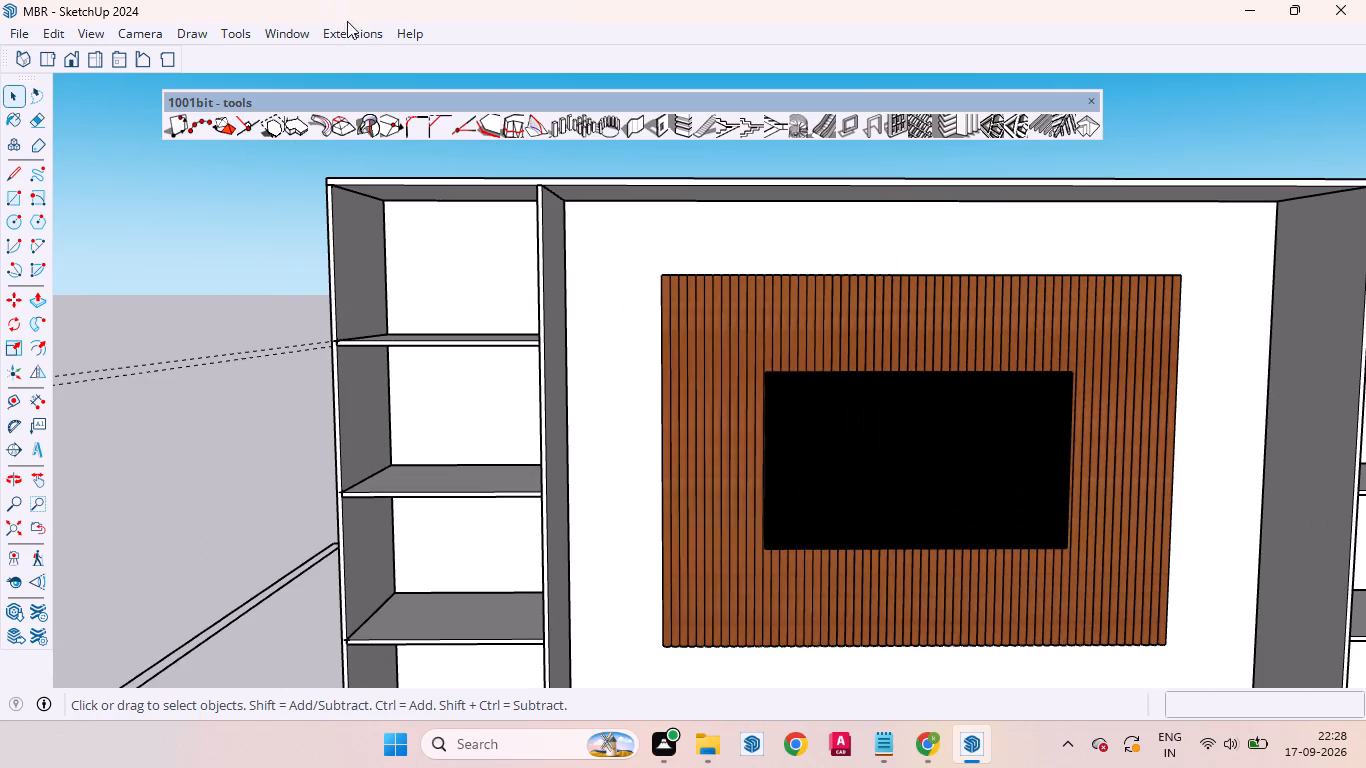
{"action": "left_click", "coordinate": [356, 30]}
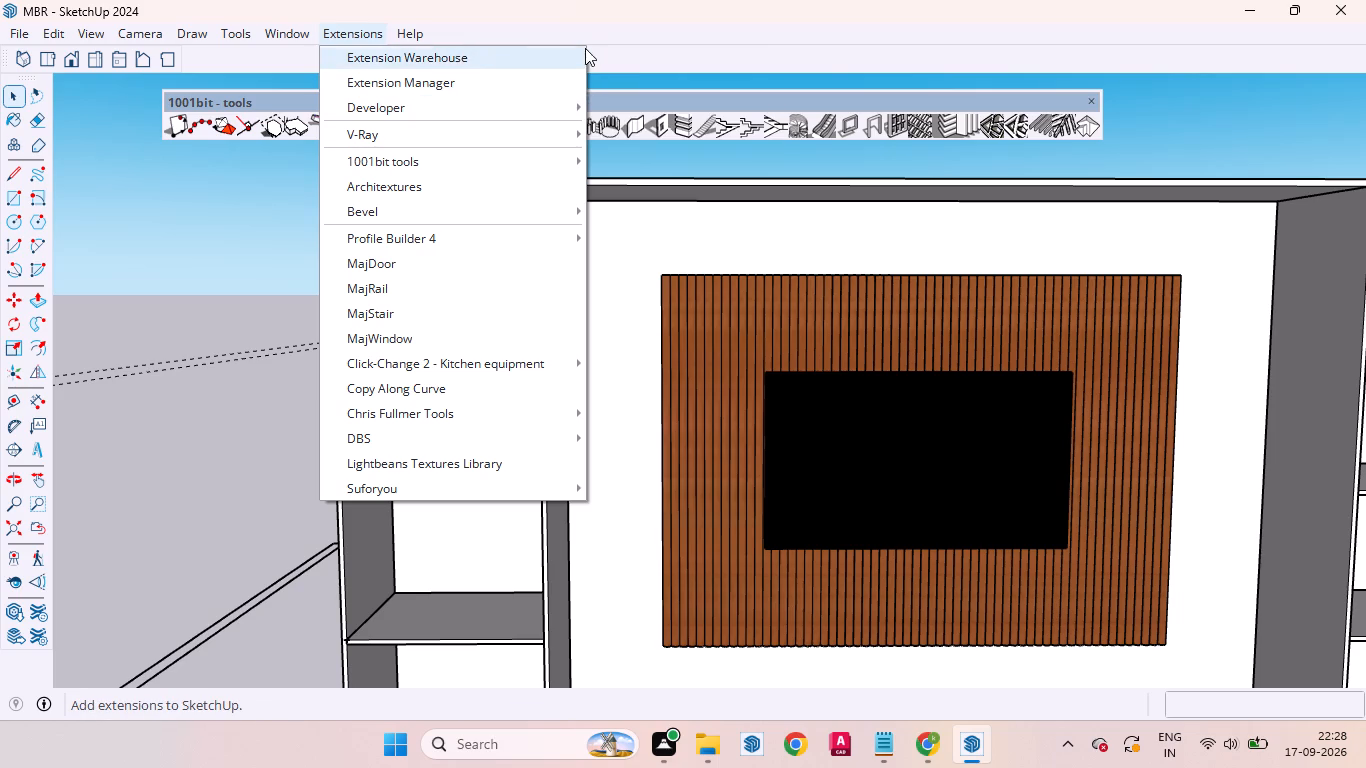
{"action": "key", "text": "Escape"}
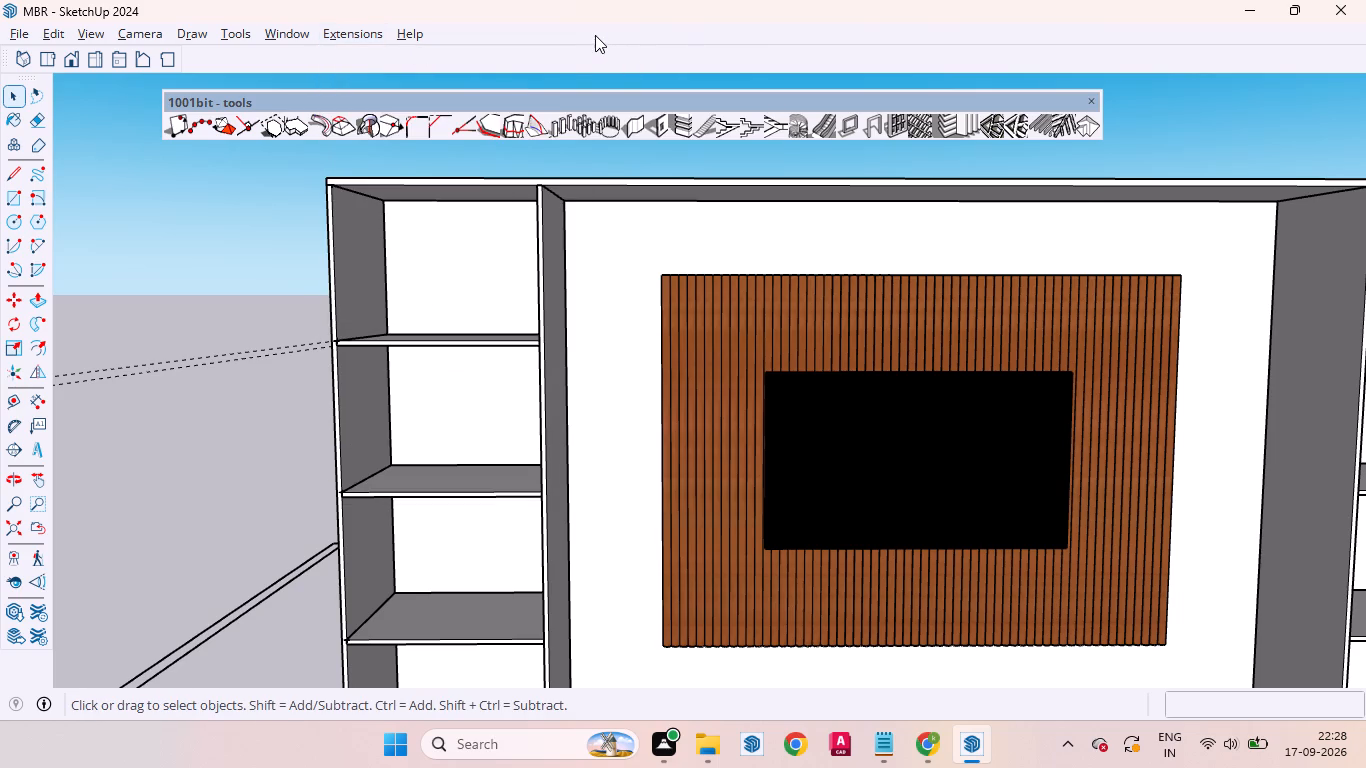
{"action": "right_click", "coordinate": [595, 35]}
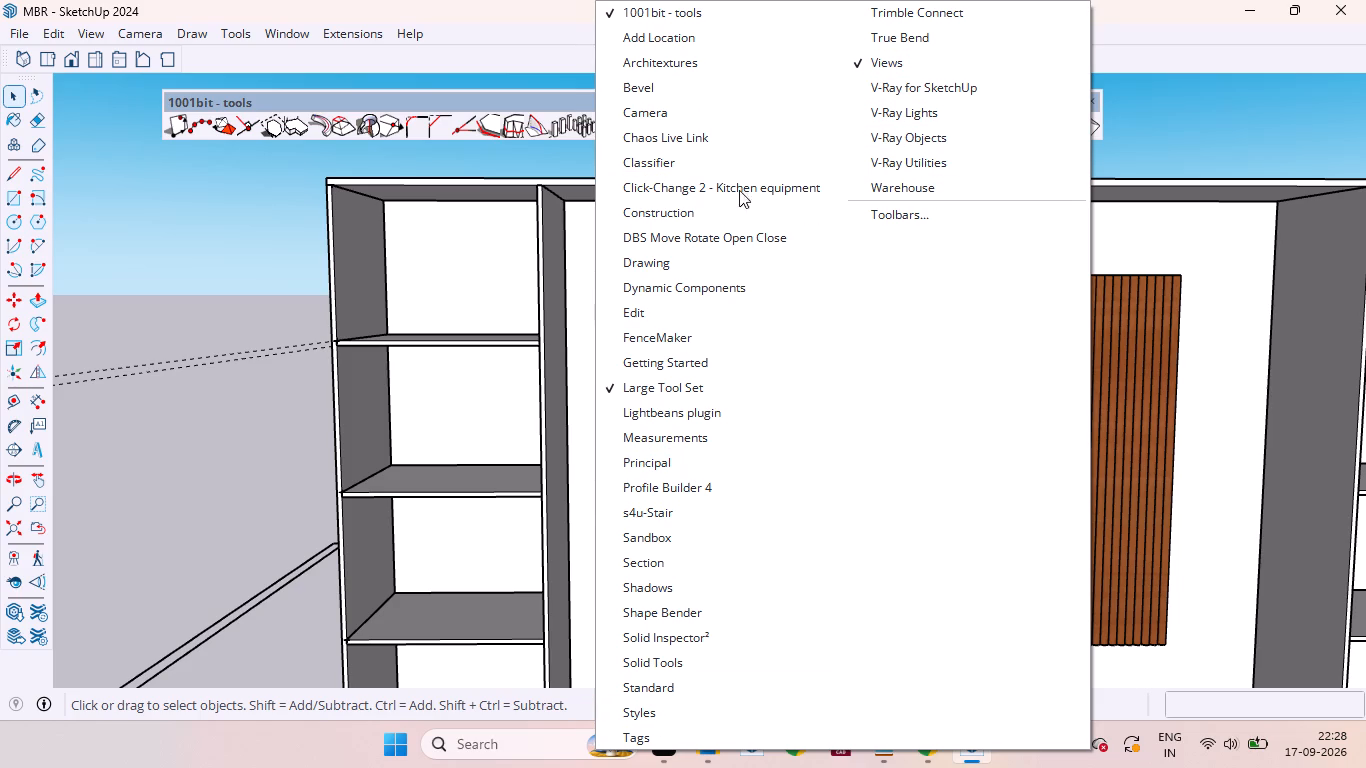
{"action": "left_click", "coordinate": [683, 195]}
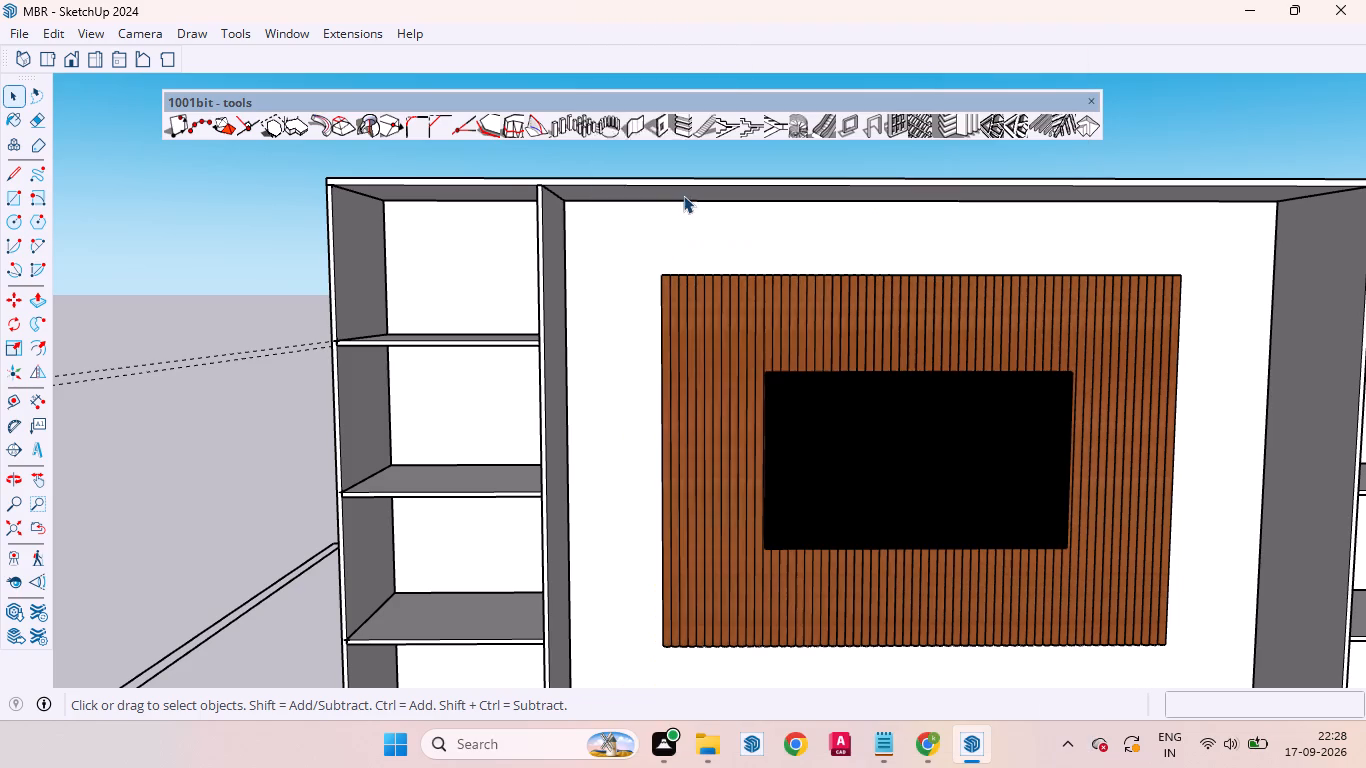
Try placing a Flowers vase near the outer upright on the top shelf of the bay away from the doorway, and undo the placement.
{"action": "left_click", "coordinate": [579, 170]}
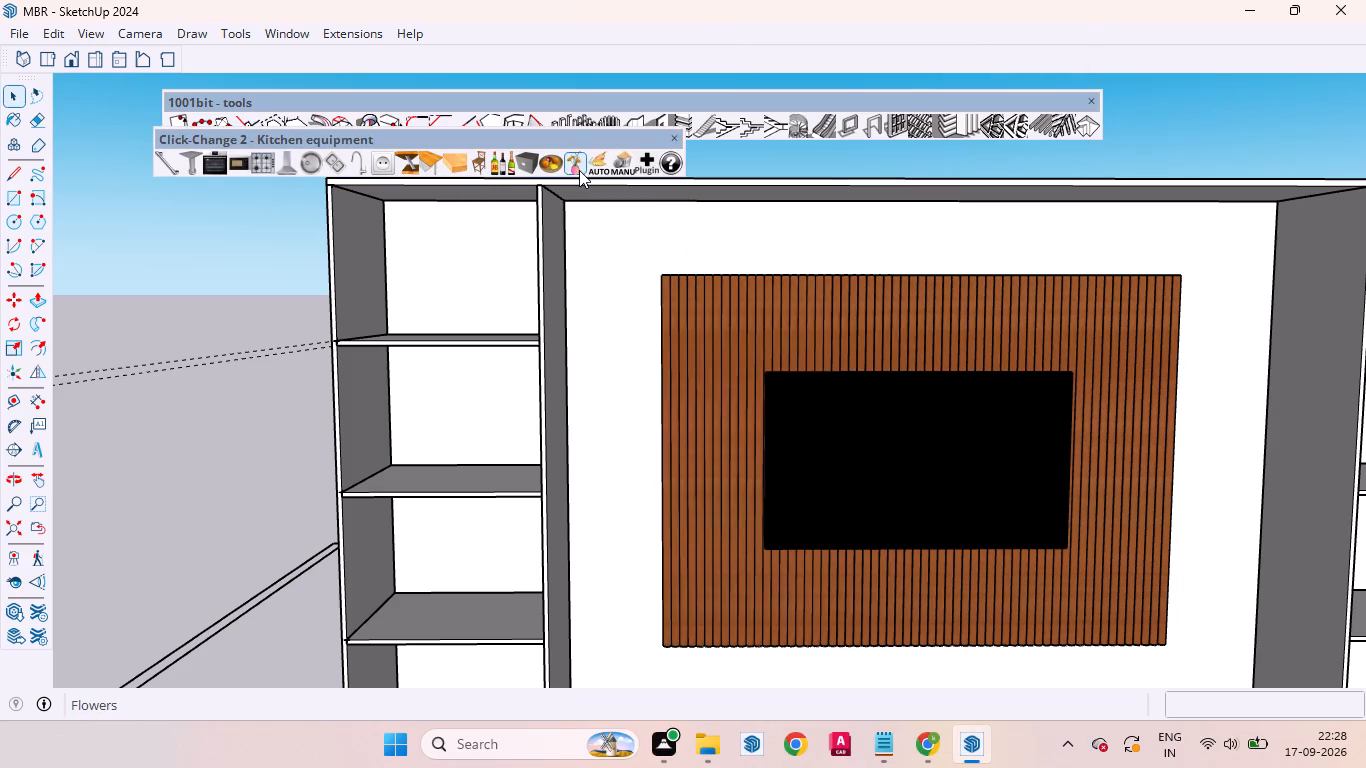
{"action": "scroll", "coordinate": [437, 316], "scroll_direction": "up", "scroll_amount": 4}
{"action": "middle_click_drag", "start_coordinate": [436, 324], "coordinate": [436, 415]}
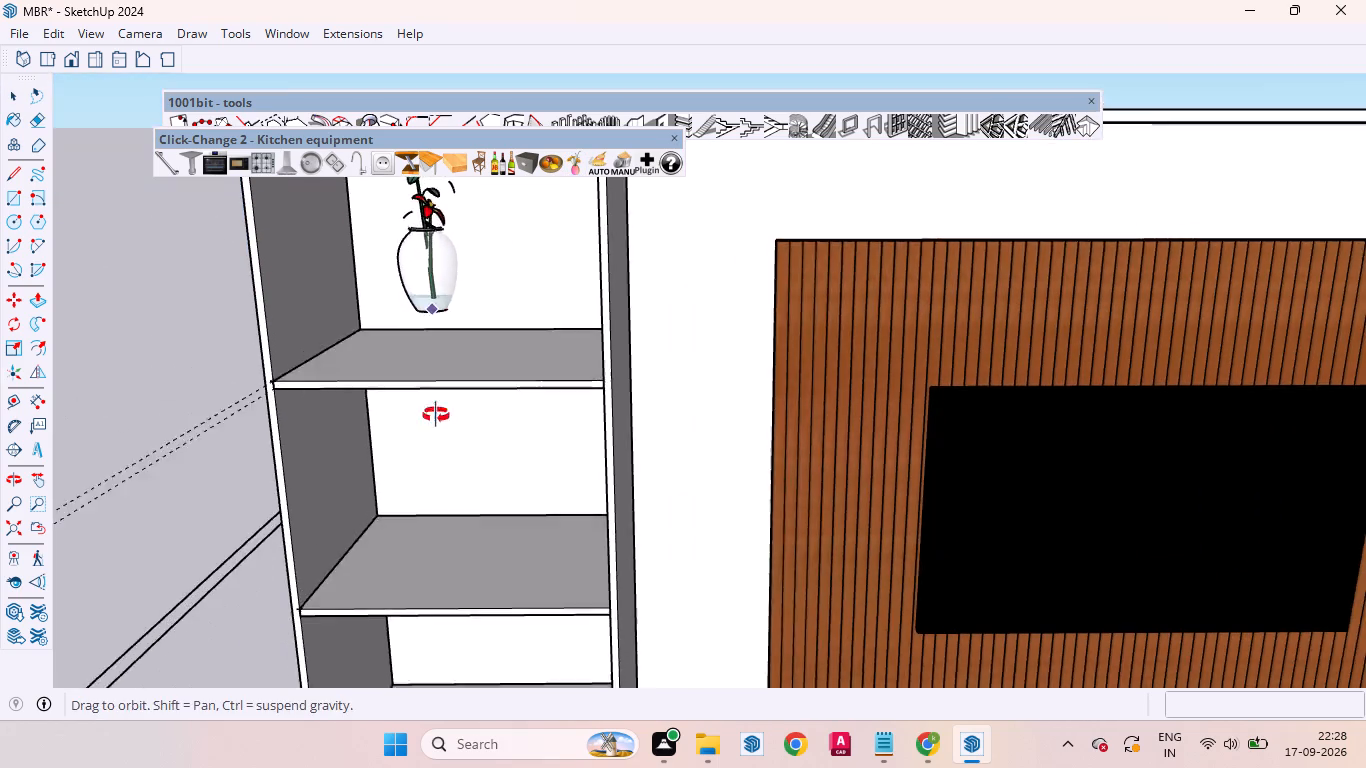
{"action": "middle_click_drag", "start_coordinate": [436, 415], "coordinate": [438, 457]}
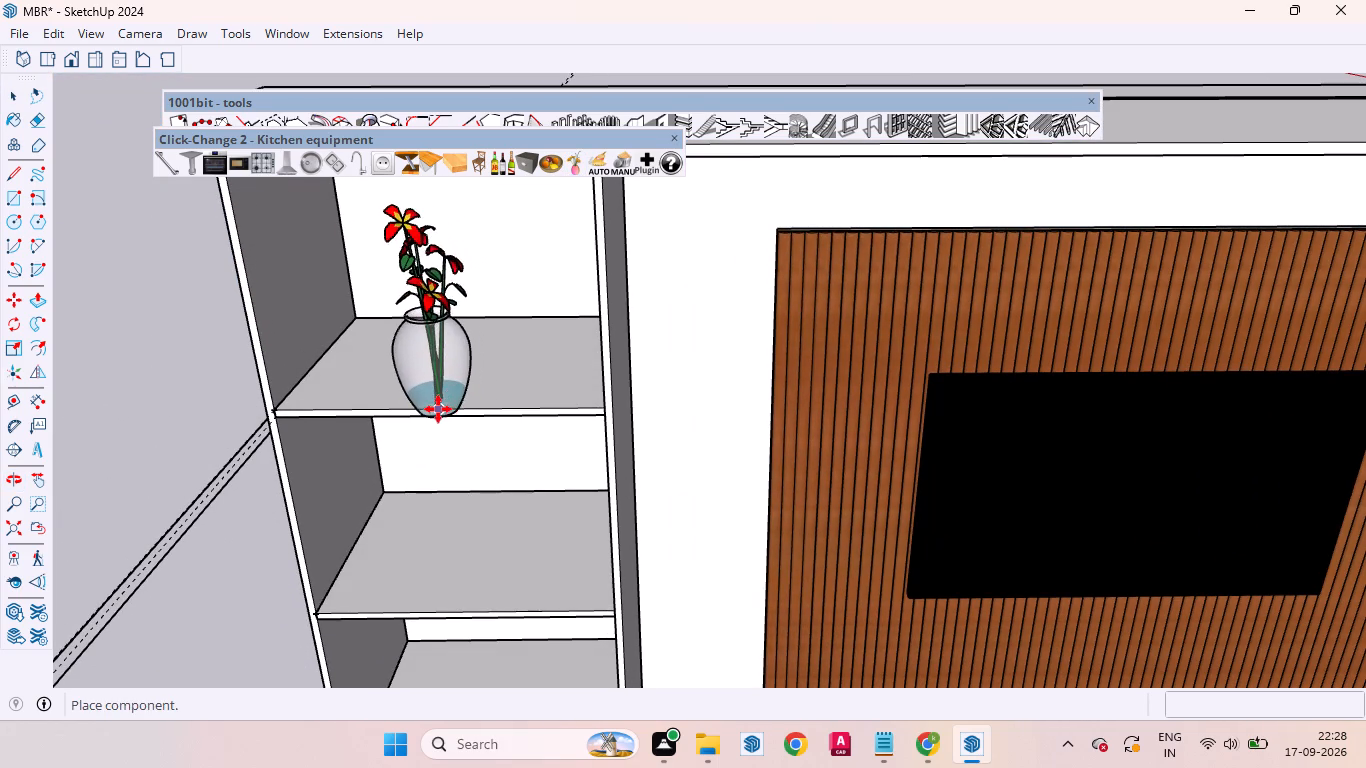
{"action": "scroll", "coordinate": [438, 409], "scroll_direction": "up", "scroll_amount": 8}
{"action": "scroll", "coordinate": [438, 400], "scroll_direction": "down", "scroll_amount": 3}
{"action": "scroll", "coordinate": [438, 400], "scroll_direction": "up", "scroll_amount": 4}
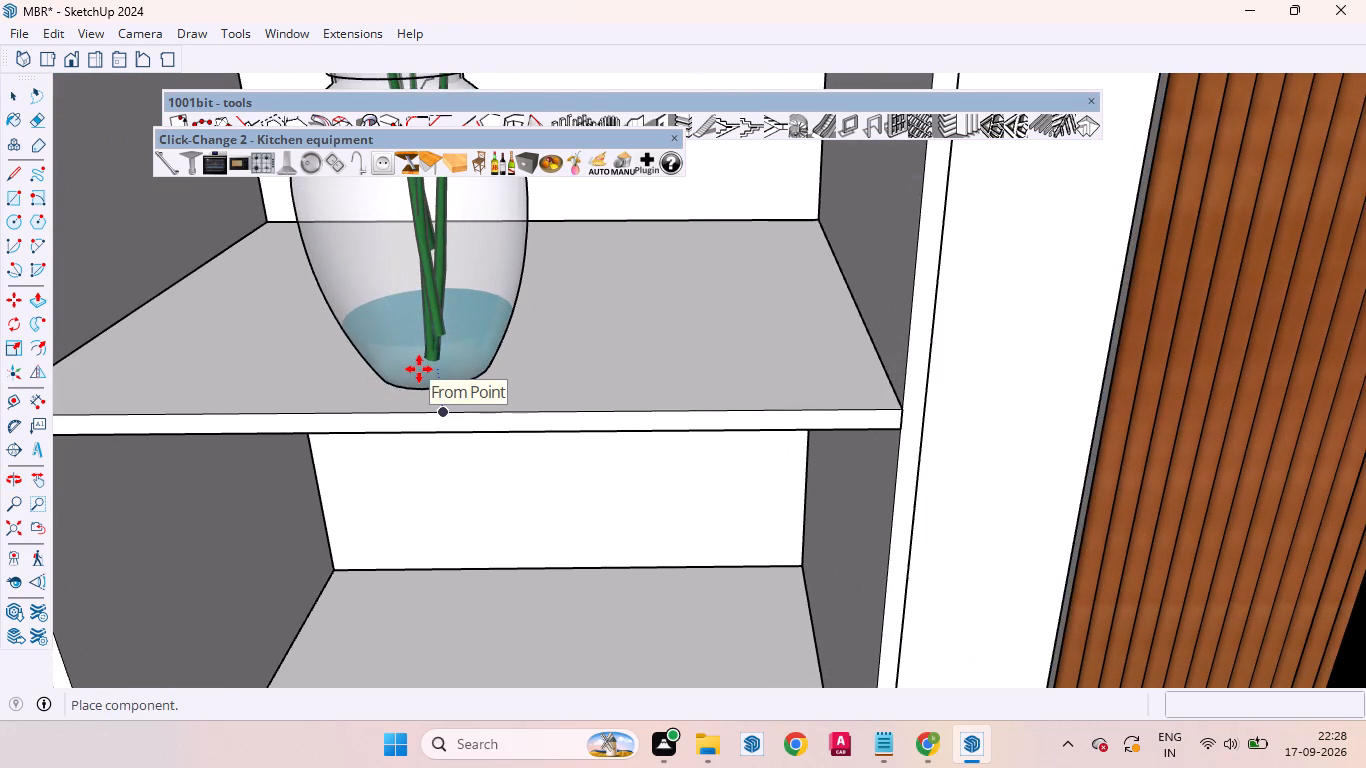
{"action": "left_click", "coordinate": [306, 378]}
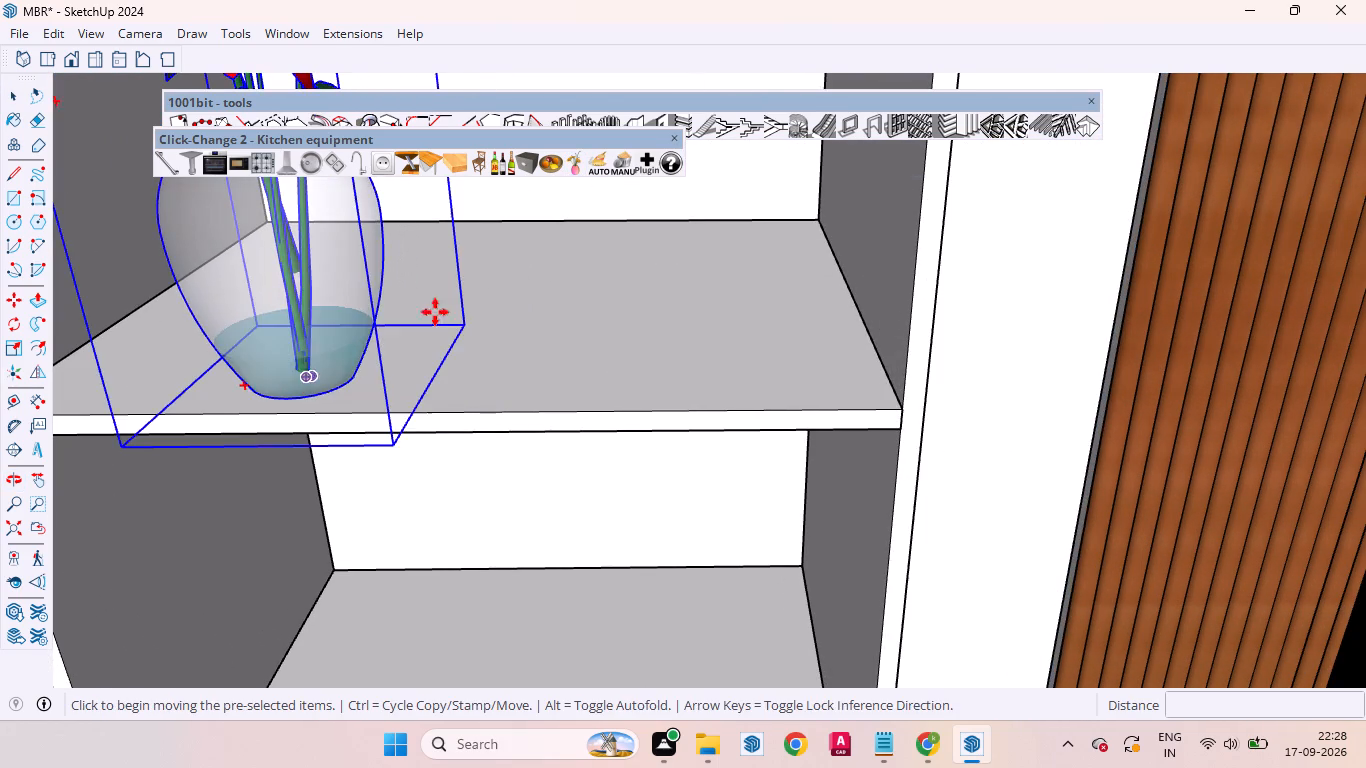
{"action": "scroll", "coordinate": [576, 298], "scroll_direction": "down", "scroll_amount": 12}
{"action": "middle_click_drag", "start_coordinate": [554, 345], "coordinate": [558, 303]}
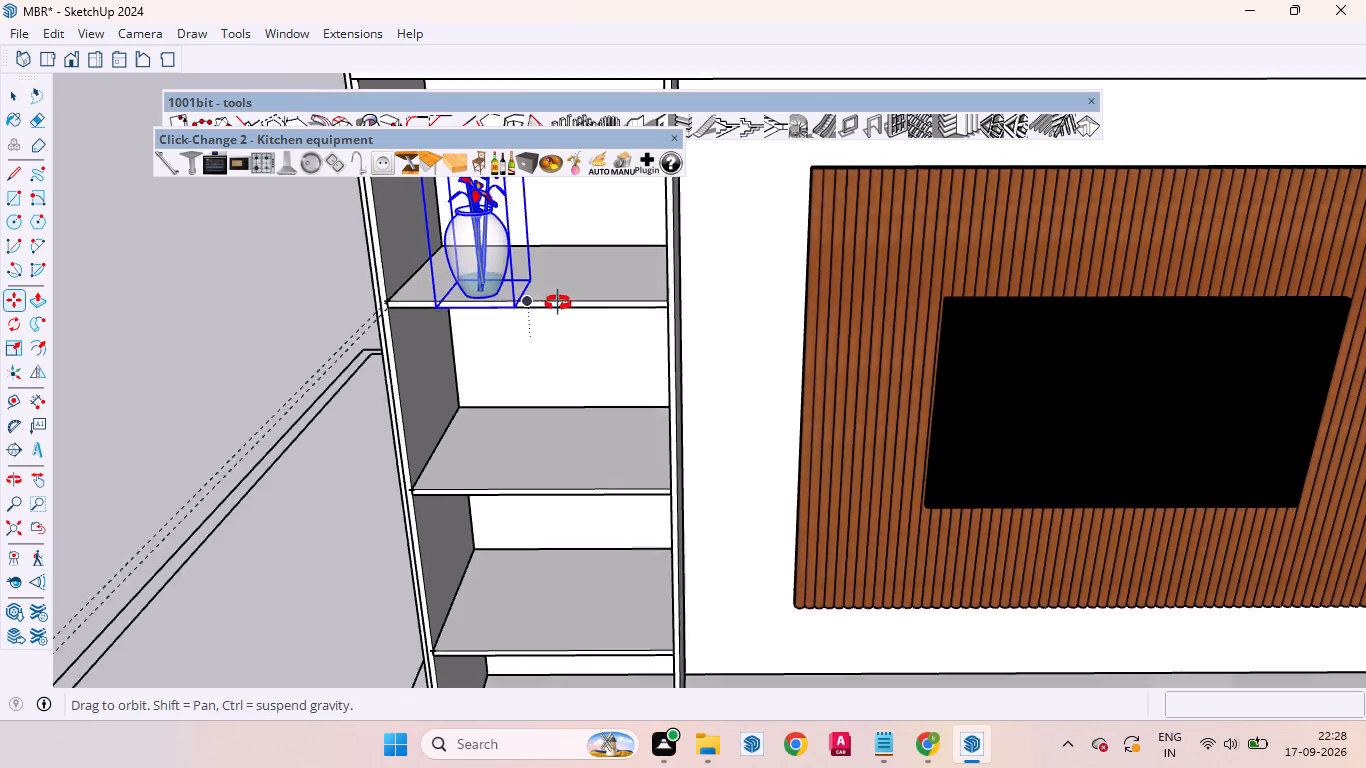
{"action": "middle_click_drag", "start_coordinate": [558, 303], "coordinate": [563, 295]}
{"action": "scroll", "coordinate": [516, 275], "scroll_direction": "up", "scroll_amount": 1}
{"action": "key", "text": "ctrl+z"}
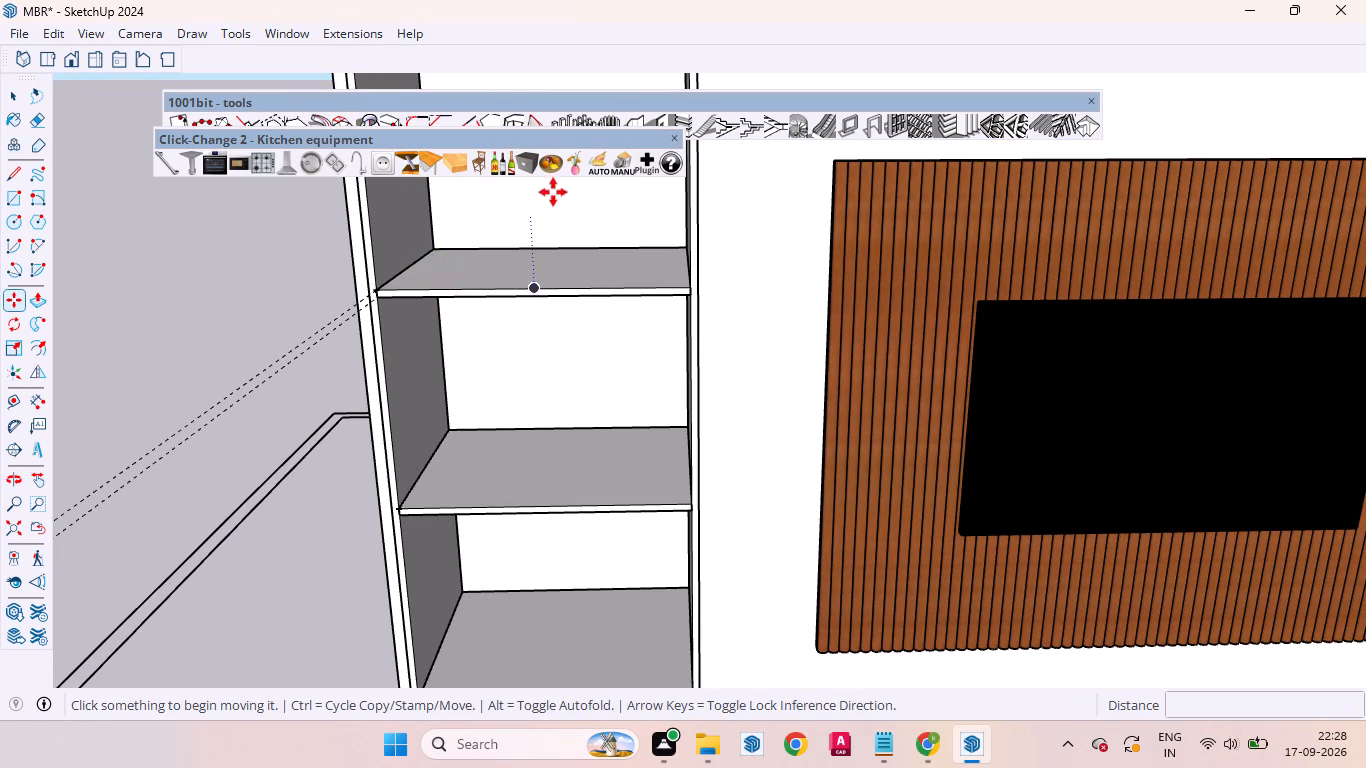
Place the Flowers glass vase with red blooms midway along the top shelf of the bay away from the doorway and clear the selection.
{"action": "left_click", "coordinate": [572, 164]}
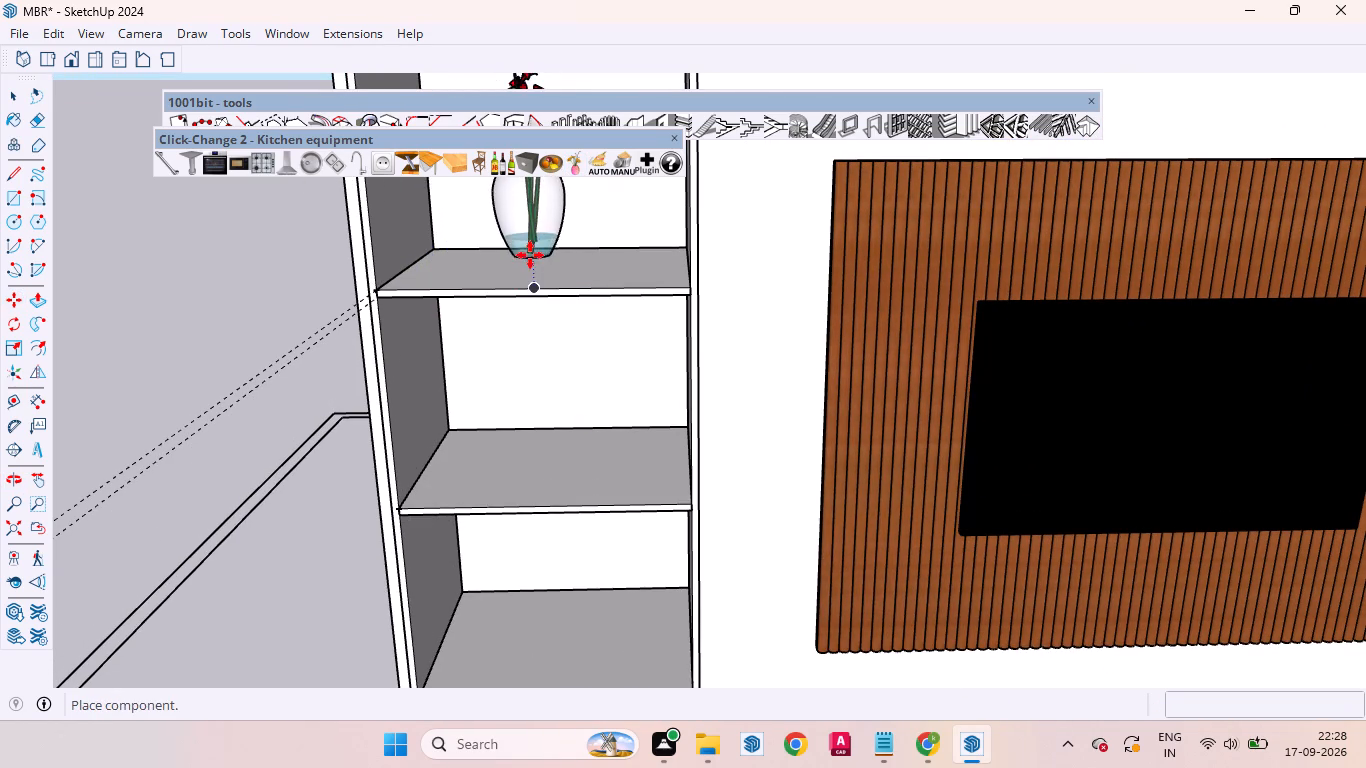
{"action": "scroll", "coordinate": [539, 269], "scroll_direction": "up", "scroll_amount": 12}
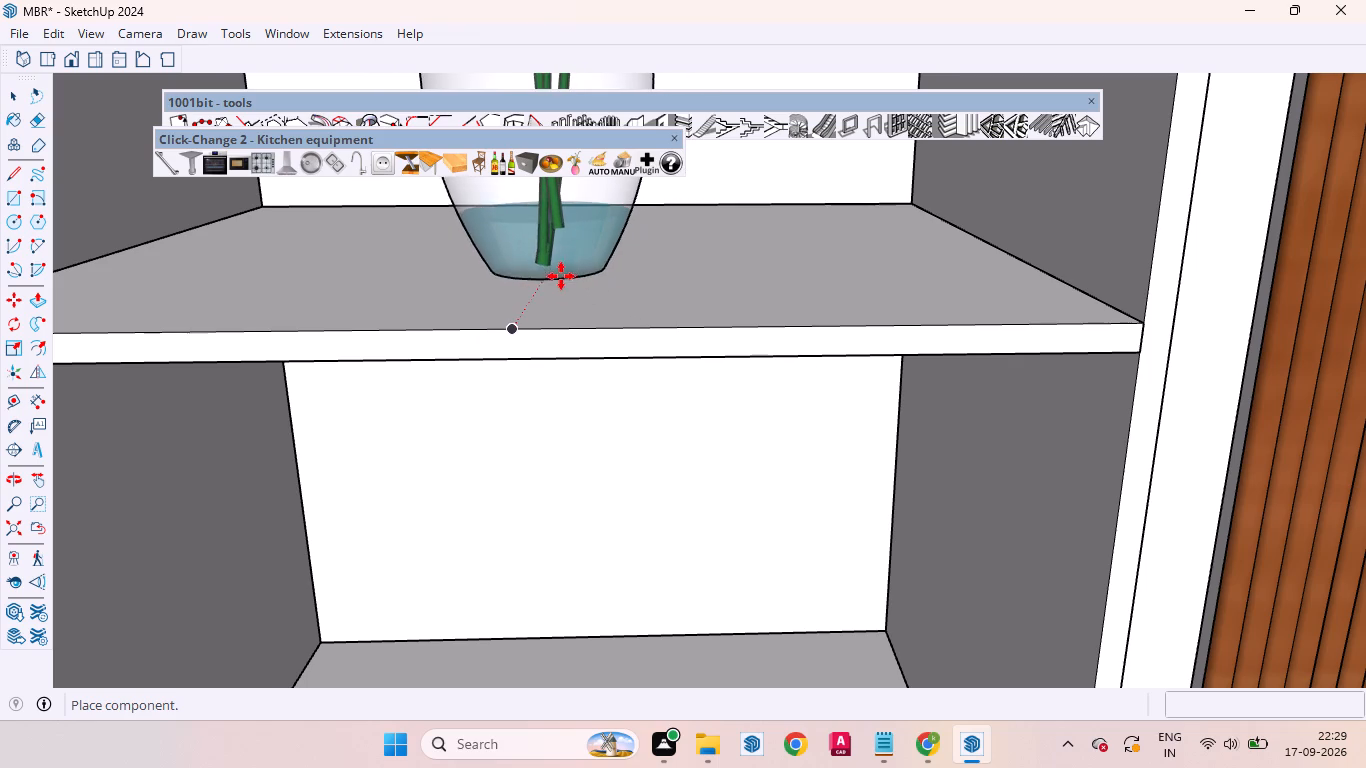
{"action": "left_click", "coordinate": [561, 265]}
{"action": "scroll", "coordinate": [586, 243], "scroll_direction": "down", "scroll_amount": 7}
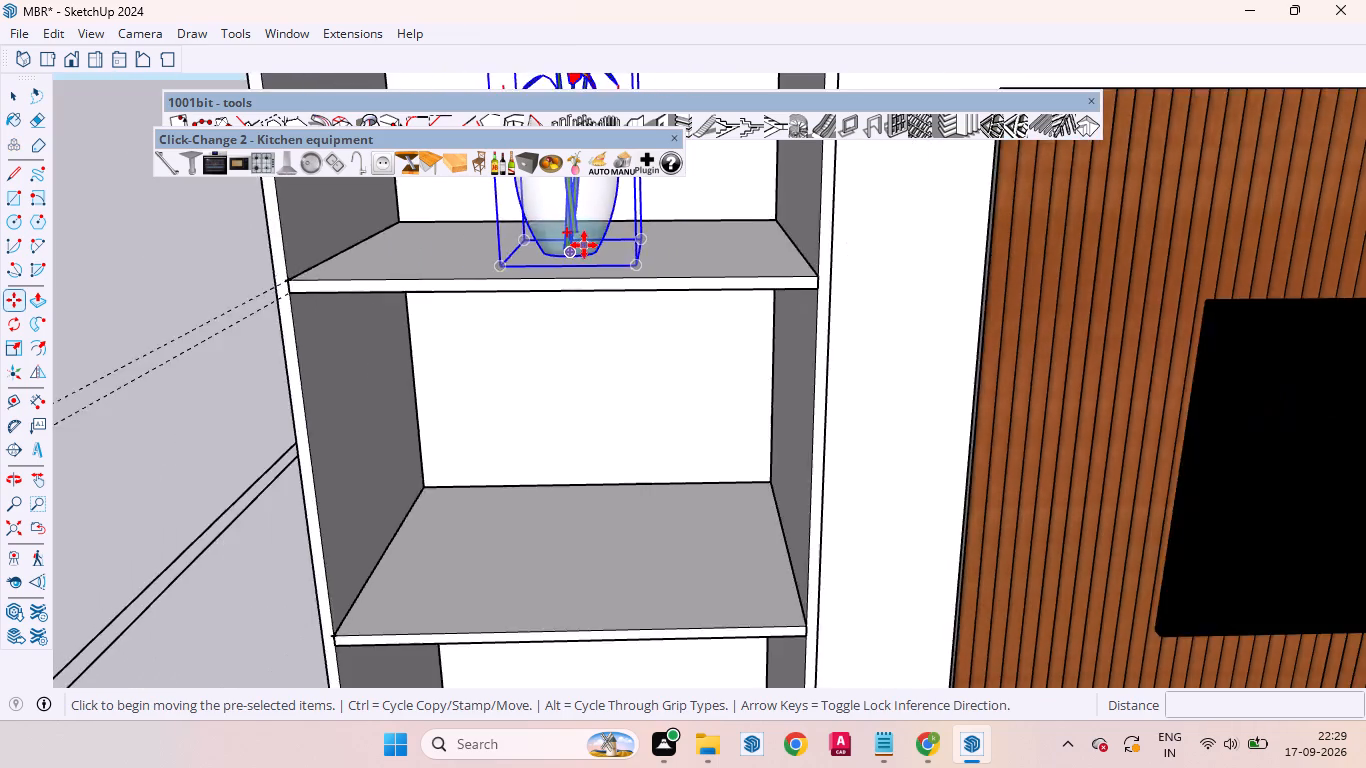
{"action": "scroll", "coordinate": [584, 245], "scroll_direction": "down", "scroll_amount": 10}
{"action": "scroll", "coordinate": [584, 245], "scroll_direction": "up", "scroll_amount": 1}
{"action": "scroll", "coordinate": [584, 245], "scroll_direction": "down", "scroll_amount": 4}
{"action": "middle_click_drag", "start_coordinate": [614, 321], "coordinate": [611, 250]}
{"action": "scroll", "coordinate": [574, 344], "scroll_direction": "down", "scroll_amount": 8}
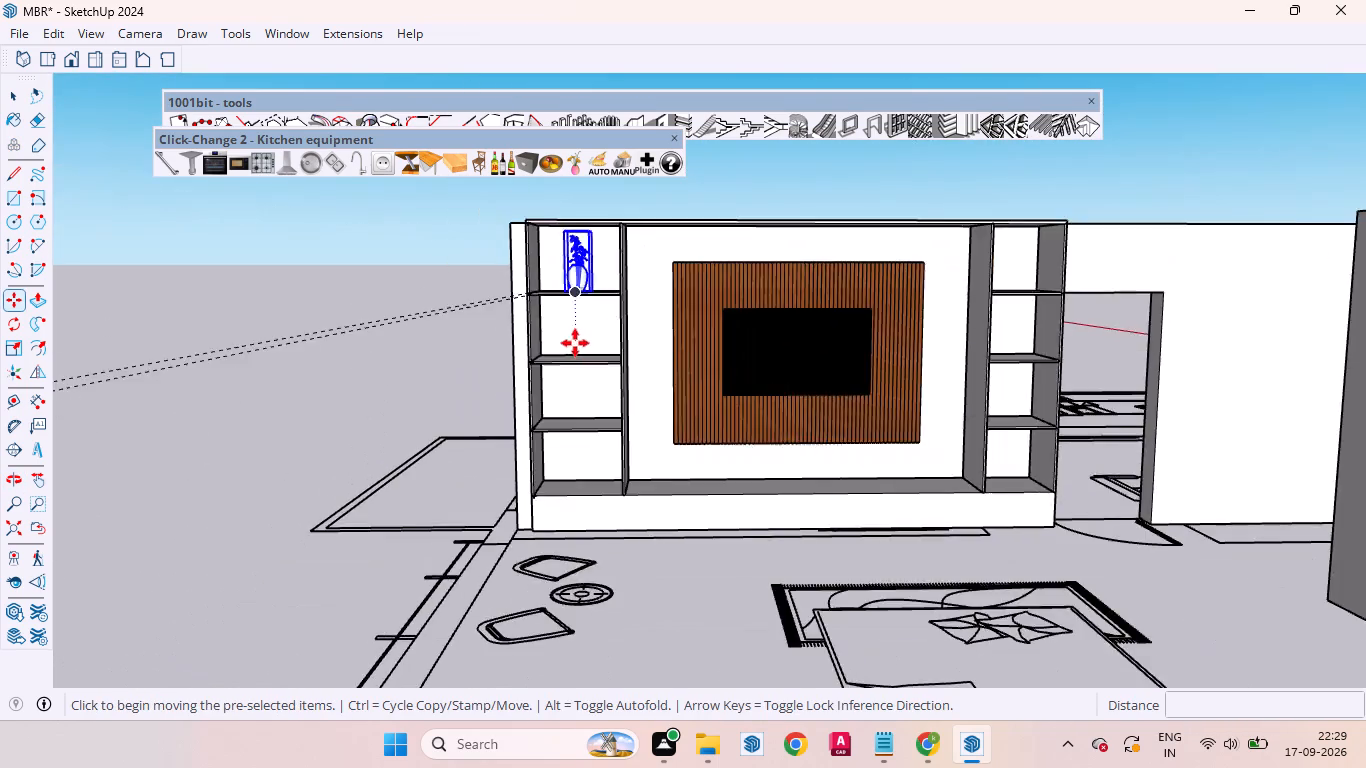
{"action": "scroll", "coordinate": [575, 343], "scroll_direction": "down", "scroll_amount": 4}
{"action": "scroll", "coordinate": [565, 299], "scroll_direction": "up", "scroll_amount": 13}
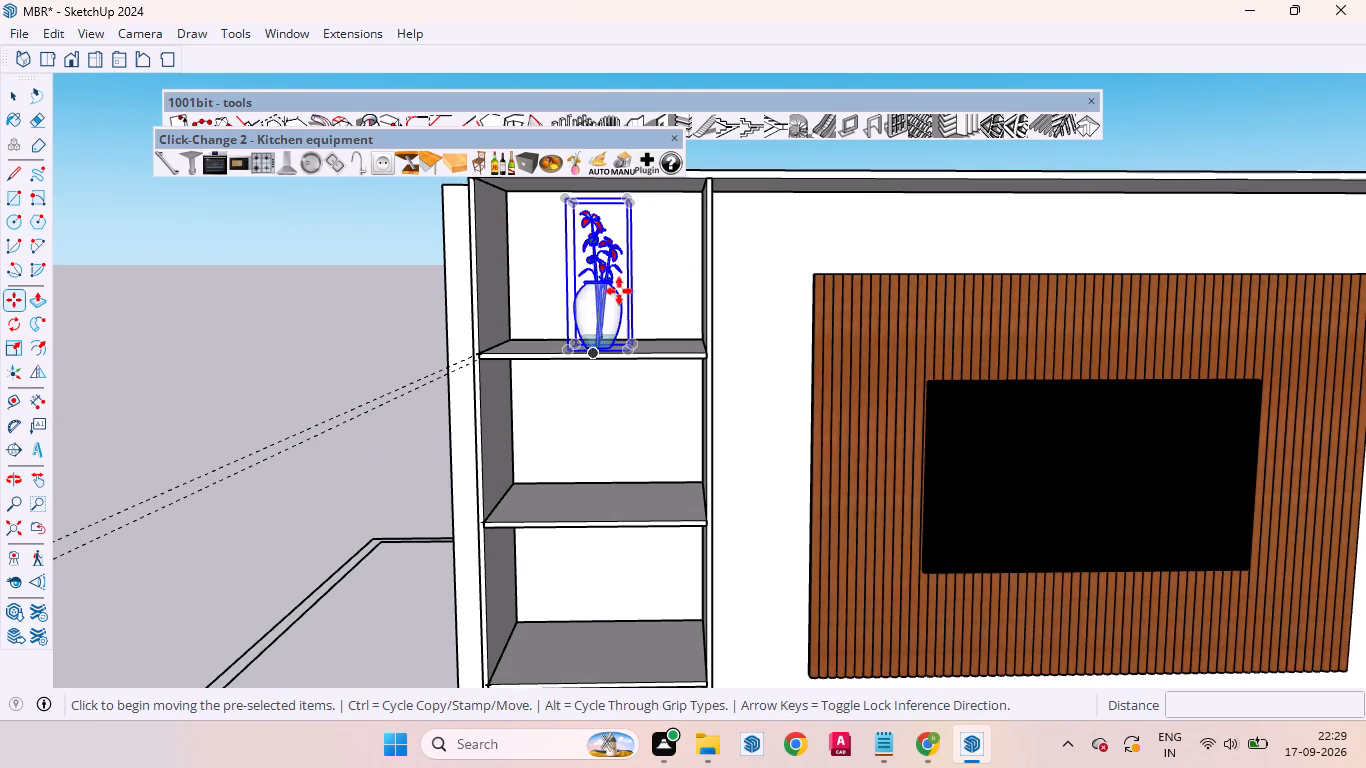
{"action": "key", "text": "space"}
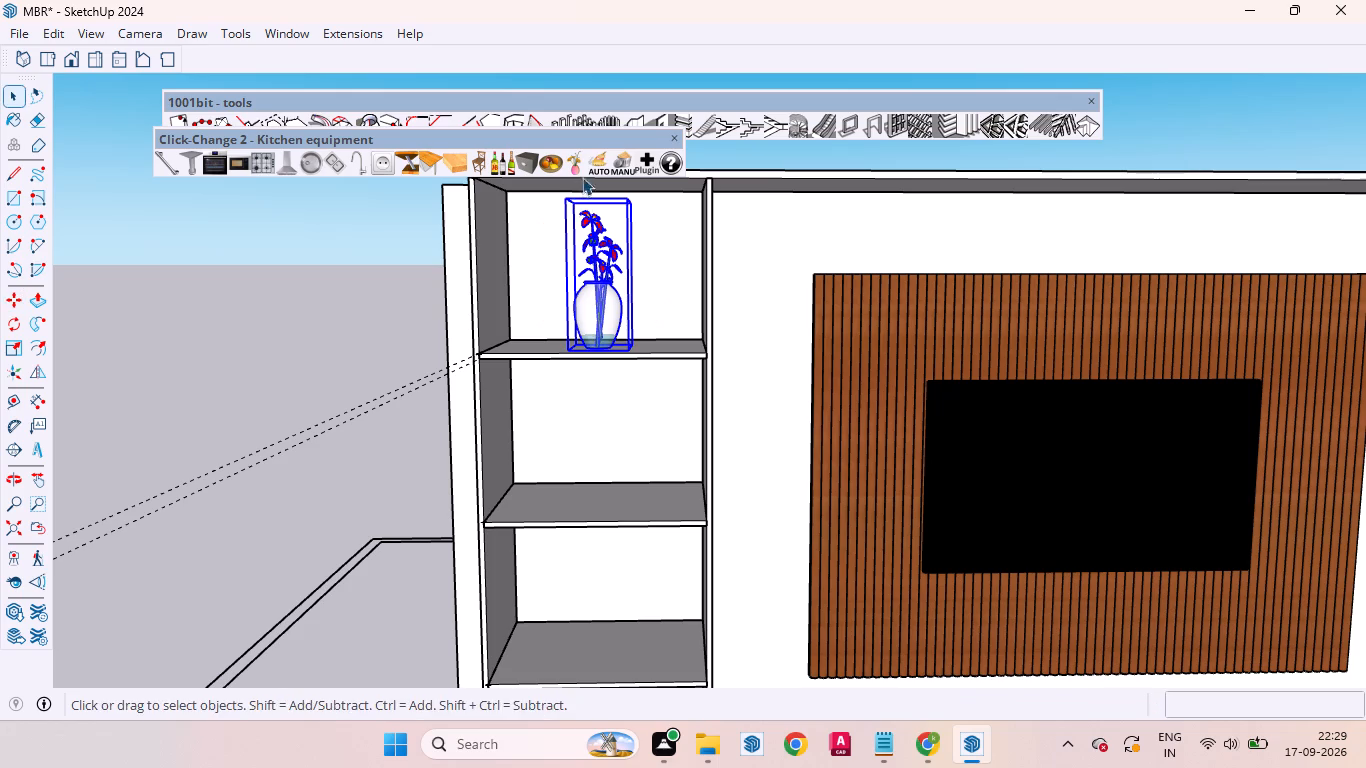
{"action": "left_click", "coordinate": [345, 266]}
{"action": "scroll", "coordinate": [526, 309], "scroll_direction": "down", "scroll_amount": 6}
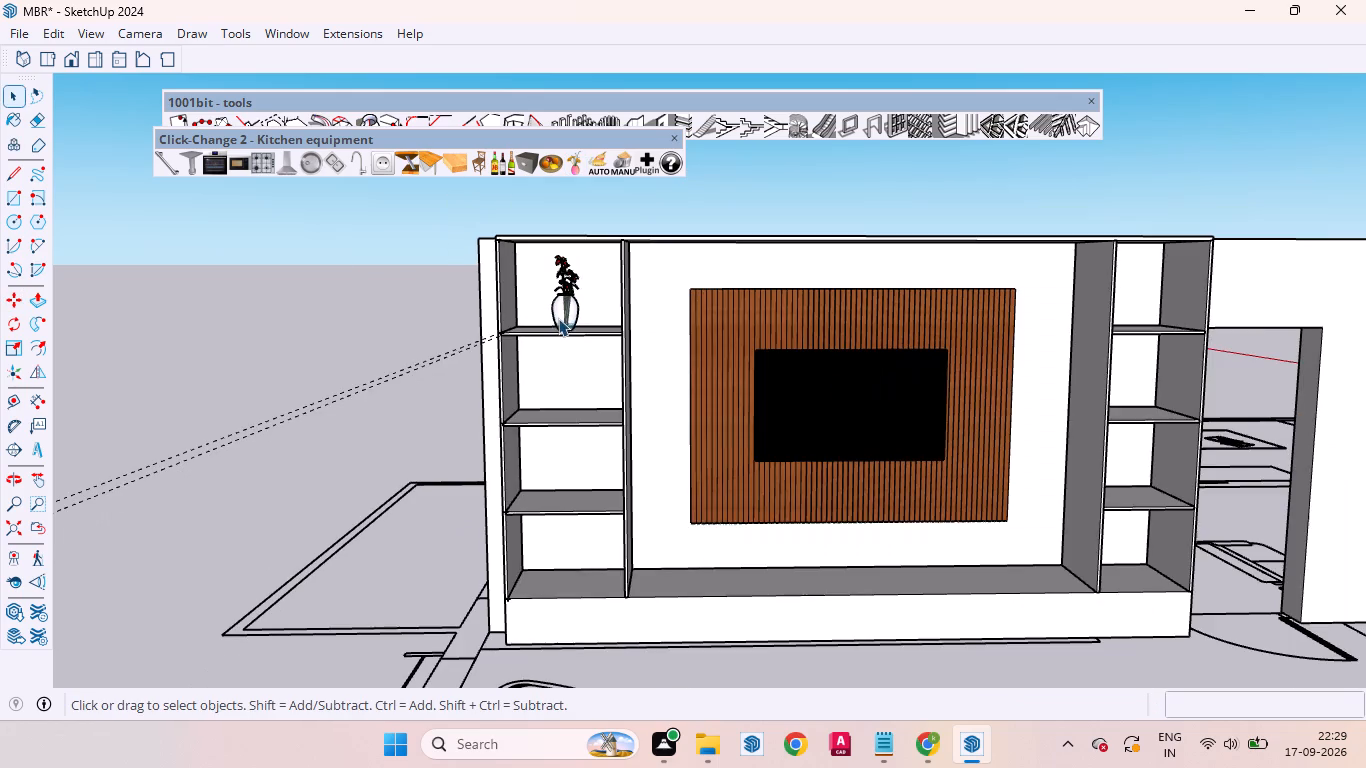
{"action": "scroll", "coordinate": [554, 320], "scroll_direction": "up", "scroll_amount": 4}
{"action": "scroll", "coordinate": [554, 320], "scroll_direction": "down", "scroll_amount": 6}
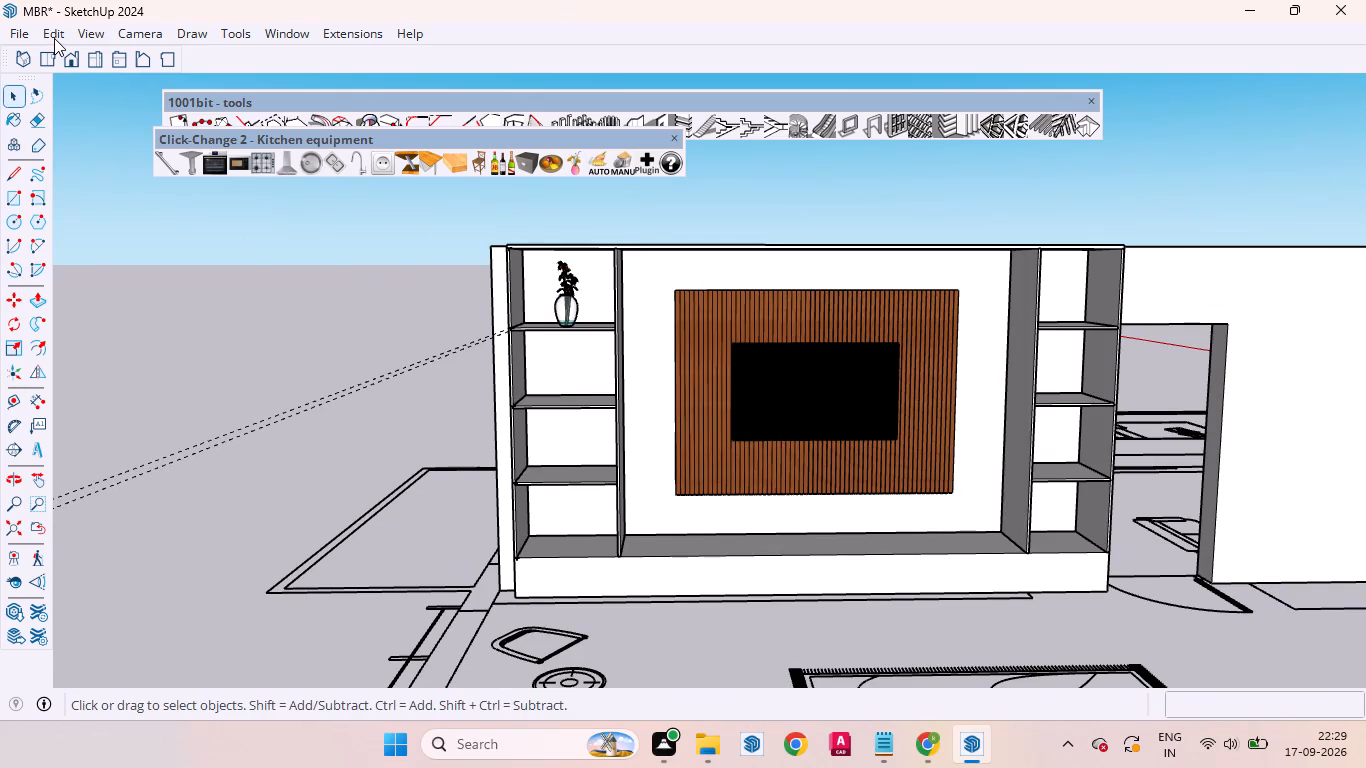
Delete all guides from the model.
{"action": "left_click", "coordinate": [54, 38]}
{"action": "left_click", "coordinate": [86, 234]}
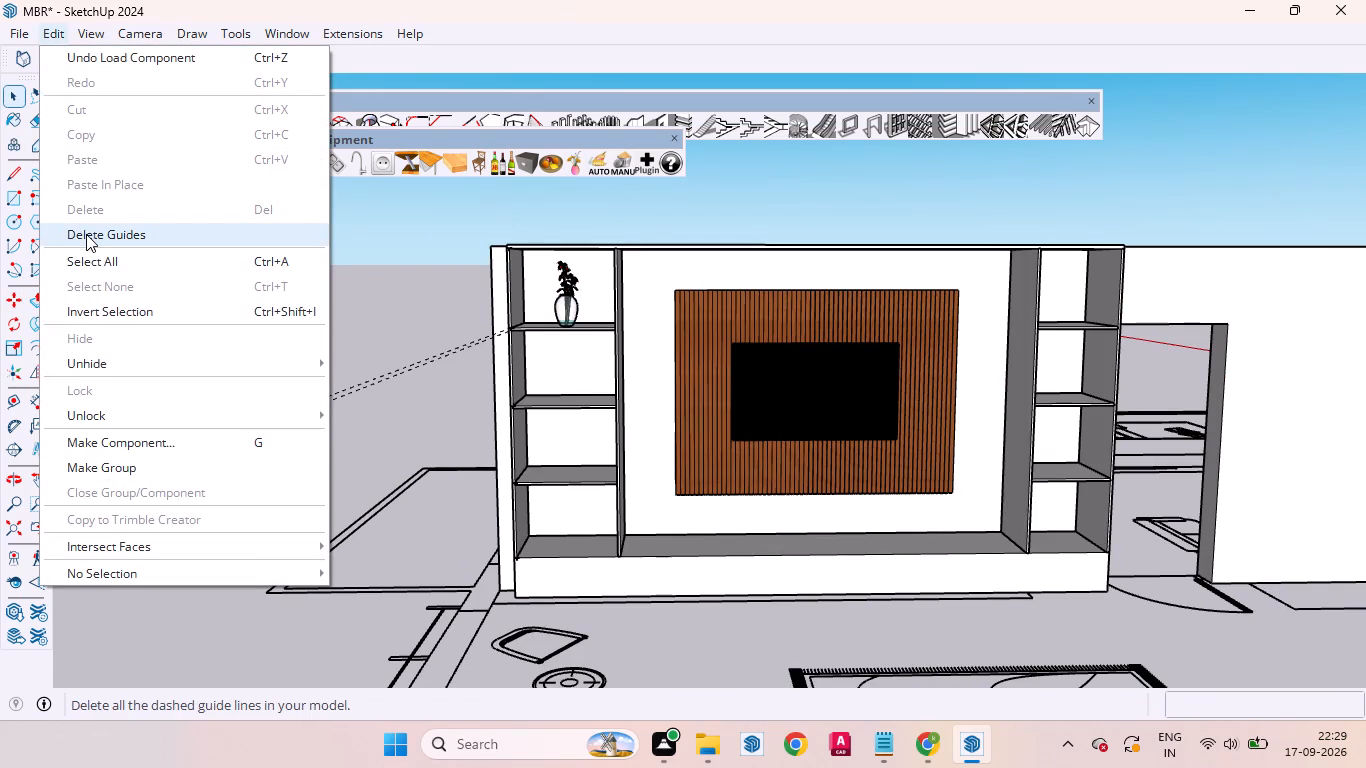
Place a Flowers vase midway along the second shelf from the top and switch it to the white vase with bare branches.
{"action": "scroll", "coordinate": [588, 284], "scroll_direction": "up", "scroll_amount": 5}
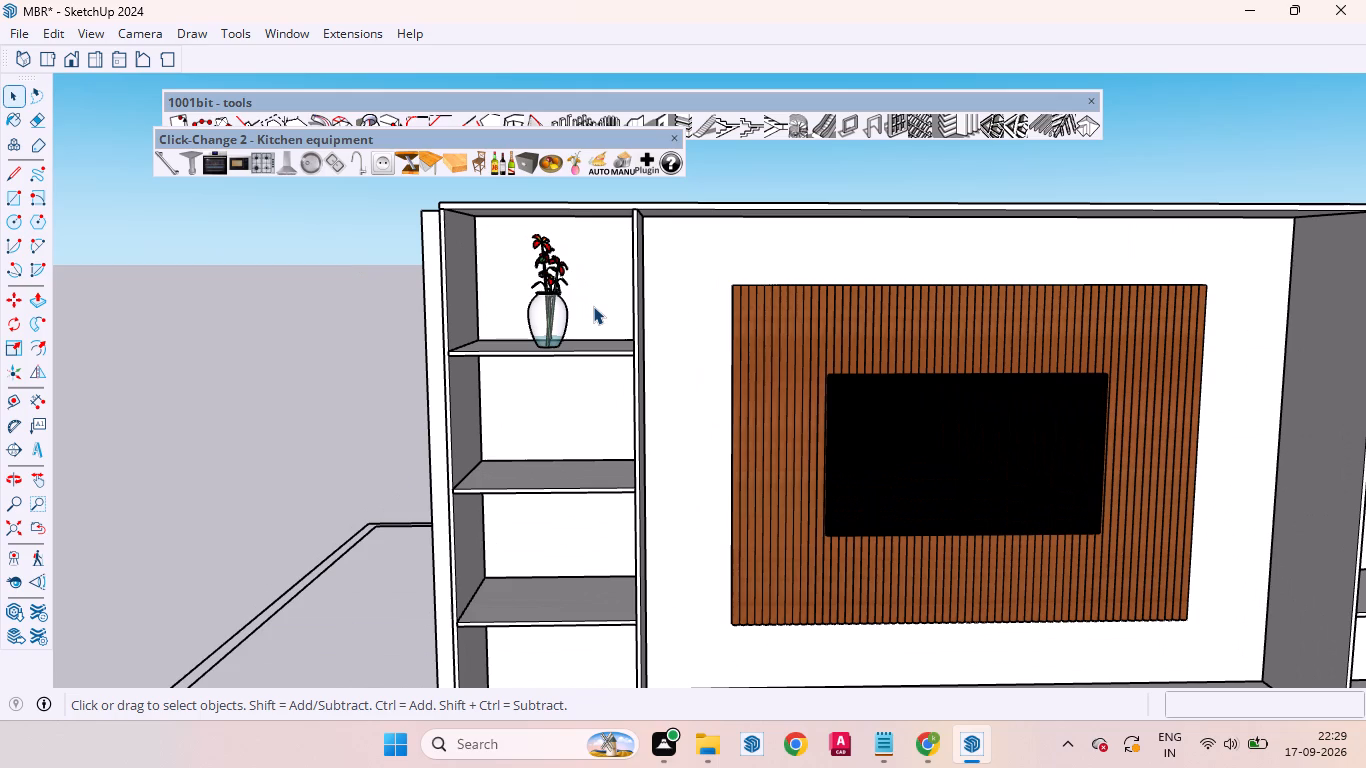
{"action": "left_click", "coordinate": [569, 157]}
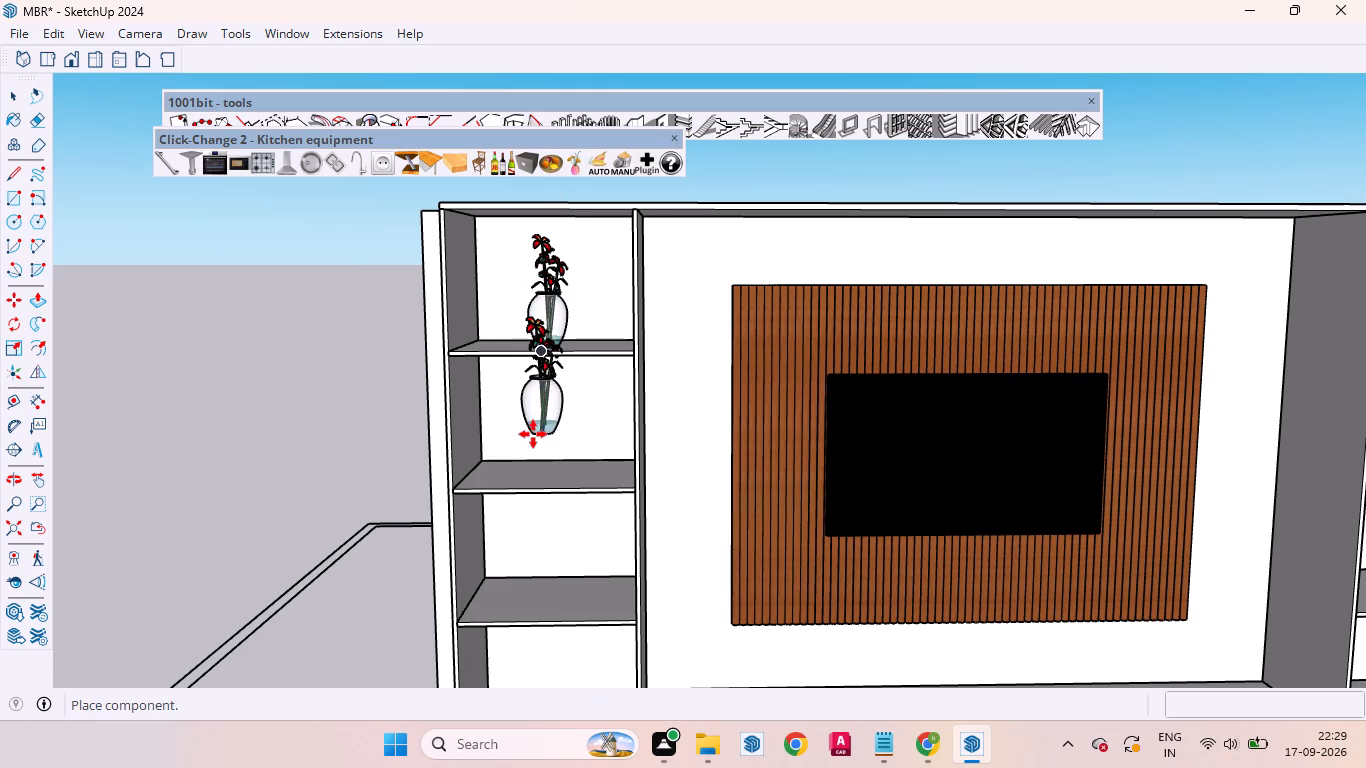
{"action": "scroll", "coordinate": [534, 496], "scroll_direction": "up", "scroll_amount": 12}
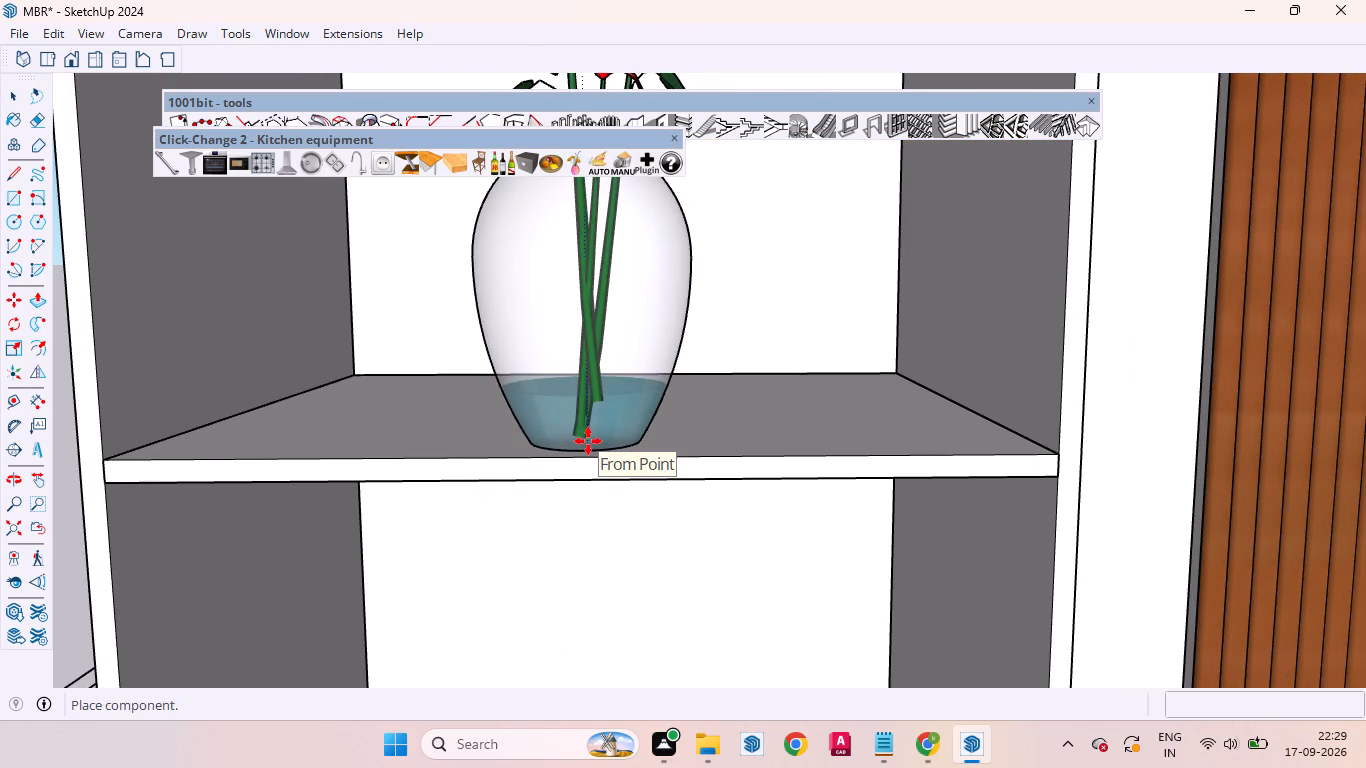
{"action": "left_click", "coordinate": [588, 441]}
{"action": "left_click", "coordinate": [577, 174]}
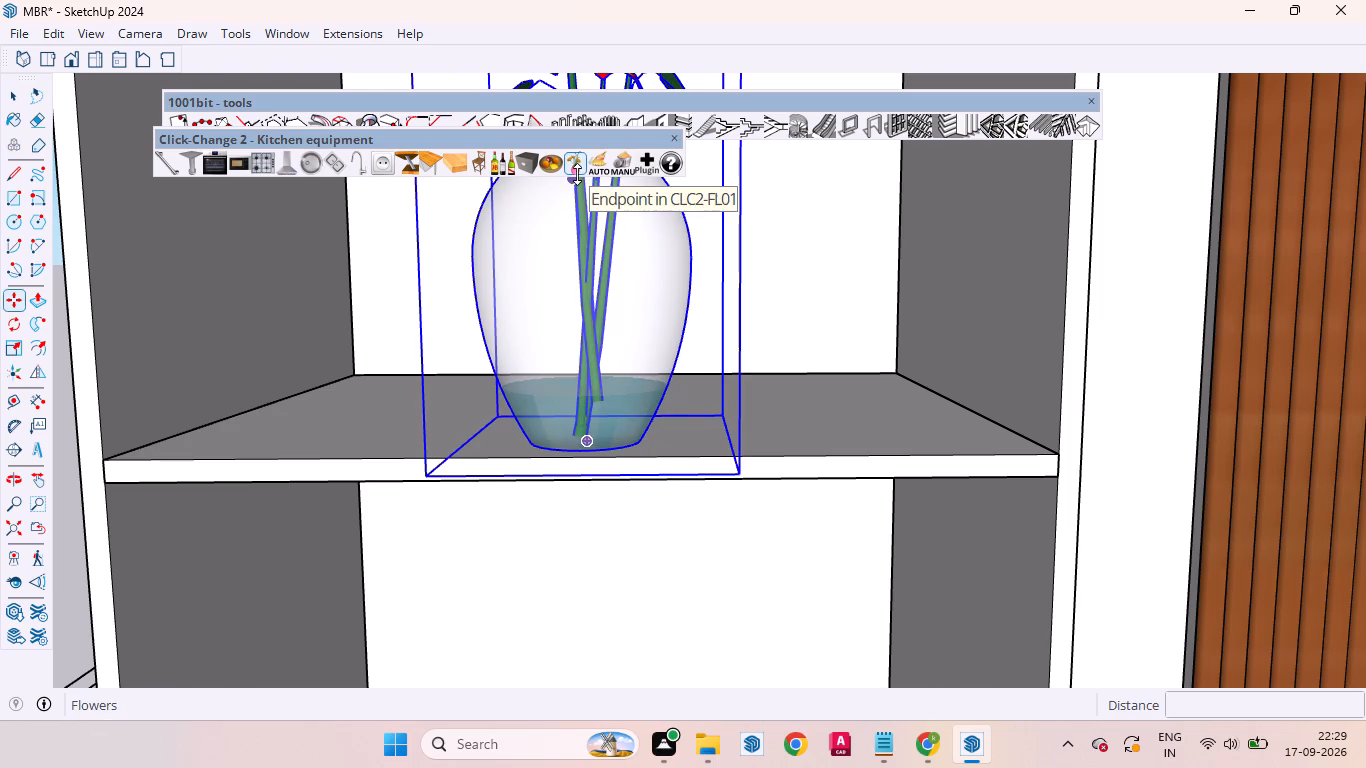
{"action": "scroll", "coordinate": [577, 174], "scroll_direction": "down", "scroll_amount": 10}
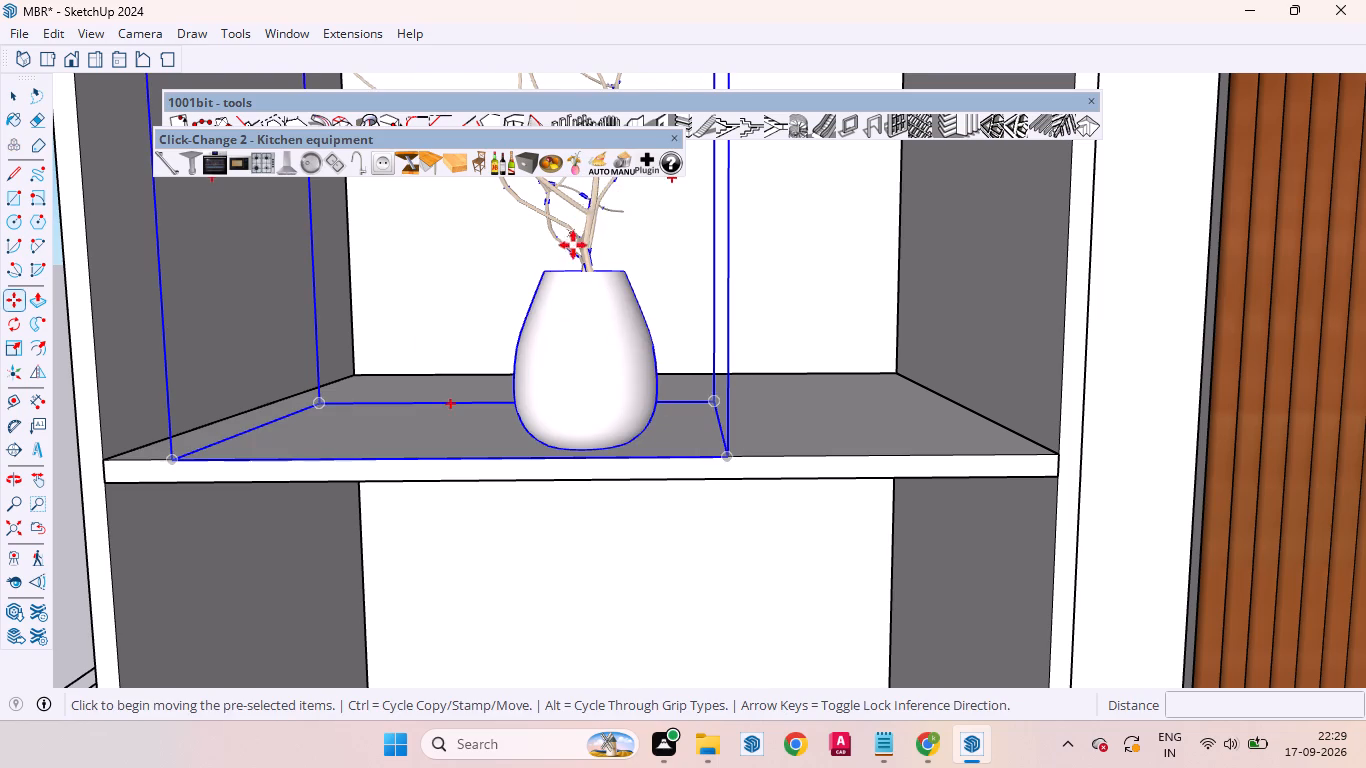
{"action": "scroll", "coordinate": [573, 245], "scroll_direction": "down", "scroll_amount": 20}
{"action": "scroll", "coordinate": [573, 245], "scroll_direction": "down", "scroll_amount": 5}
{"action": "left_click", "coordinate": [358, 361]}
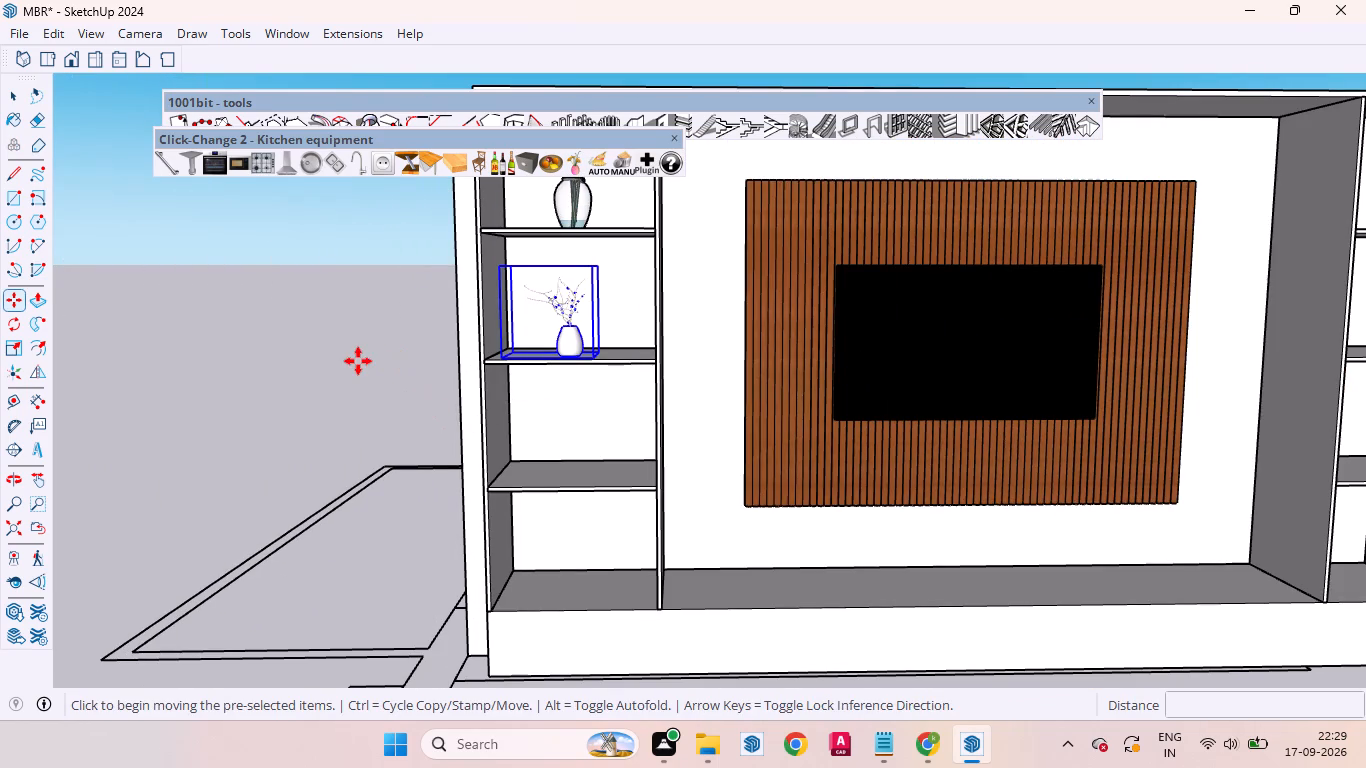
{"action": "key", "text": "space"}
{"action": "left_click", "coordinate": [364, 355]}
{"action": "scroll", "coordinate": [555, 383], "scroll_direction": "down", "scroll_amount": 6}
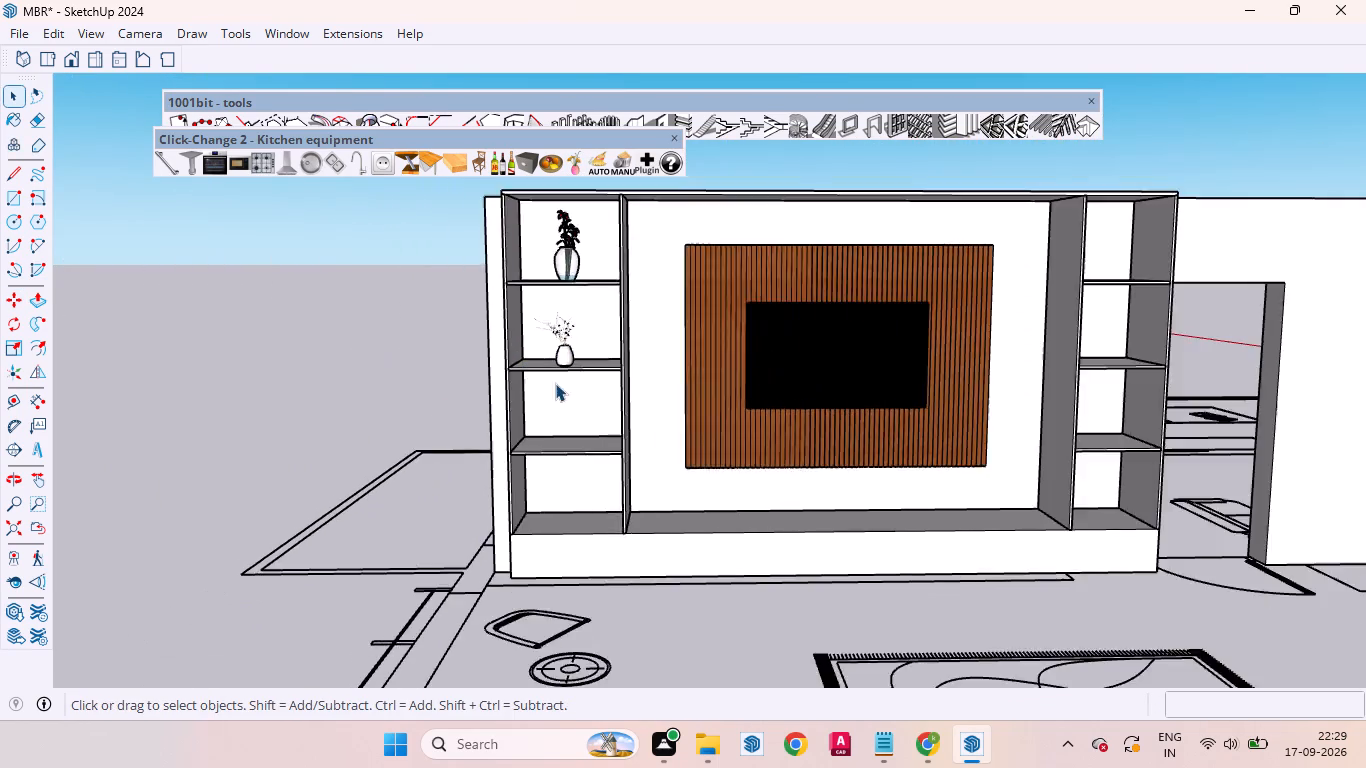
Switch the second shelf's vase through the Flowers variants to the slim red vase with a single red flower, and clear the selection.
{"action": "scroll", "coordinate": [502, 392], "scroll_direction": "up", "scroll_amount": 7}
{"action": "left_click", "coordinate": [595, 312]}
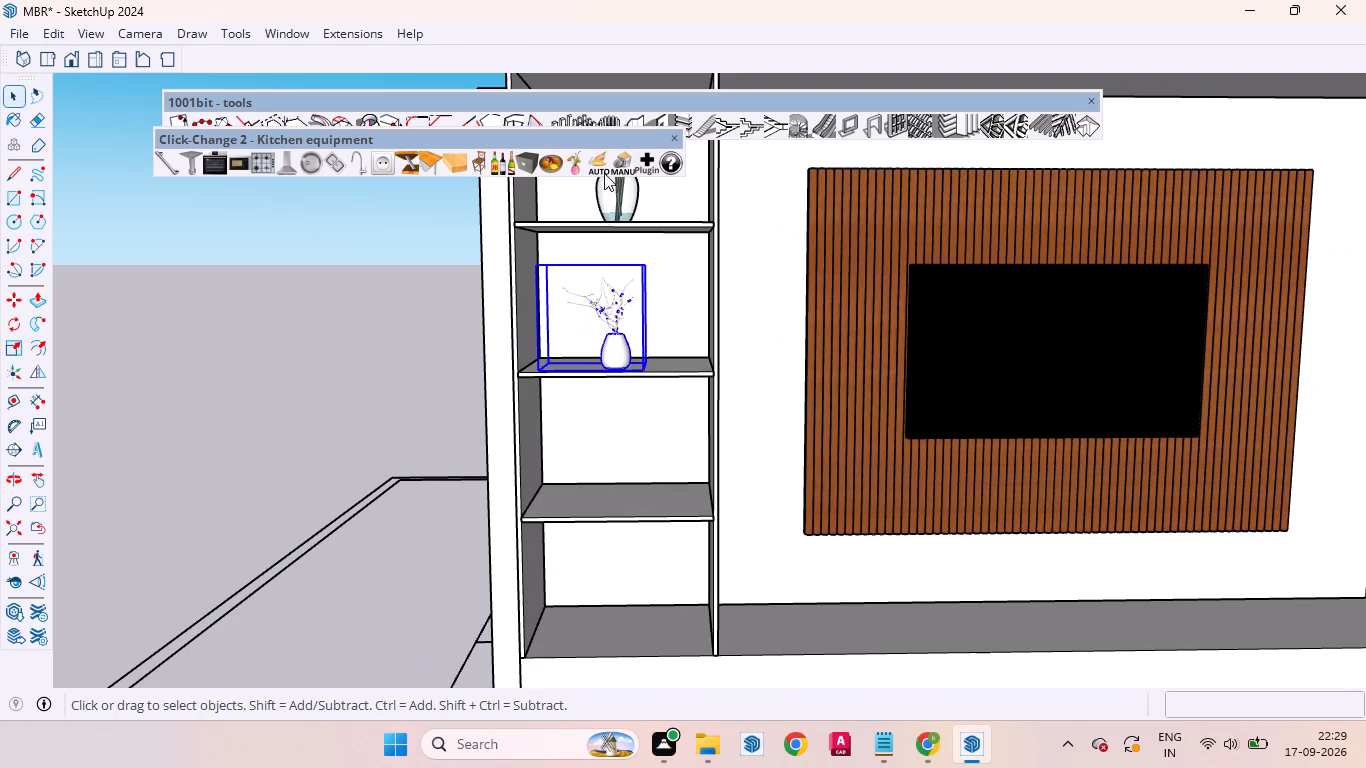
{"action": "left_click", "coordinate": [576, 171]}
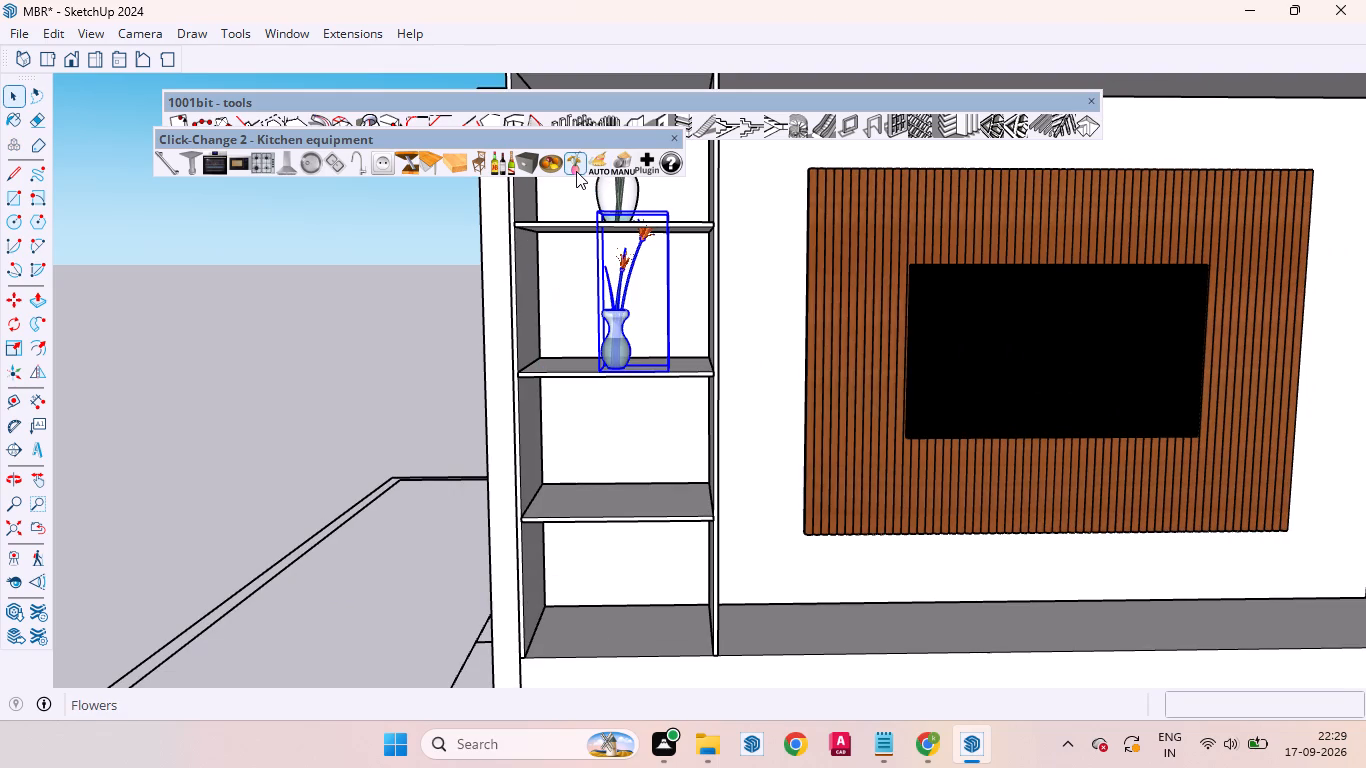
{"action": "left_click", "coordinate": [576, 171]}
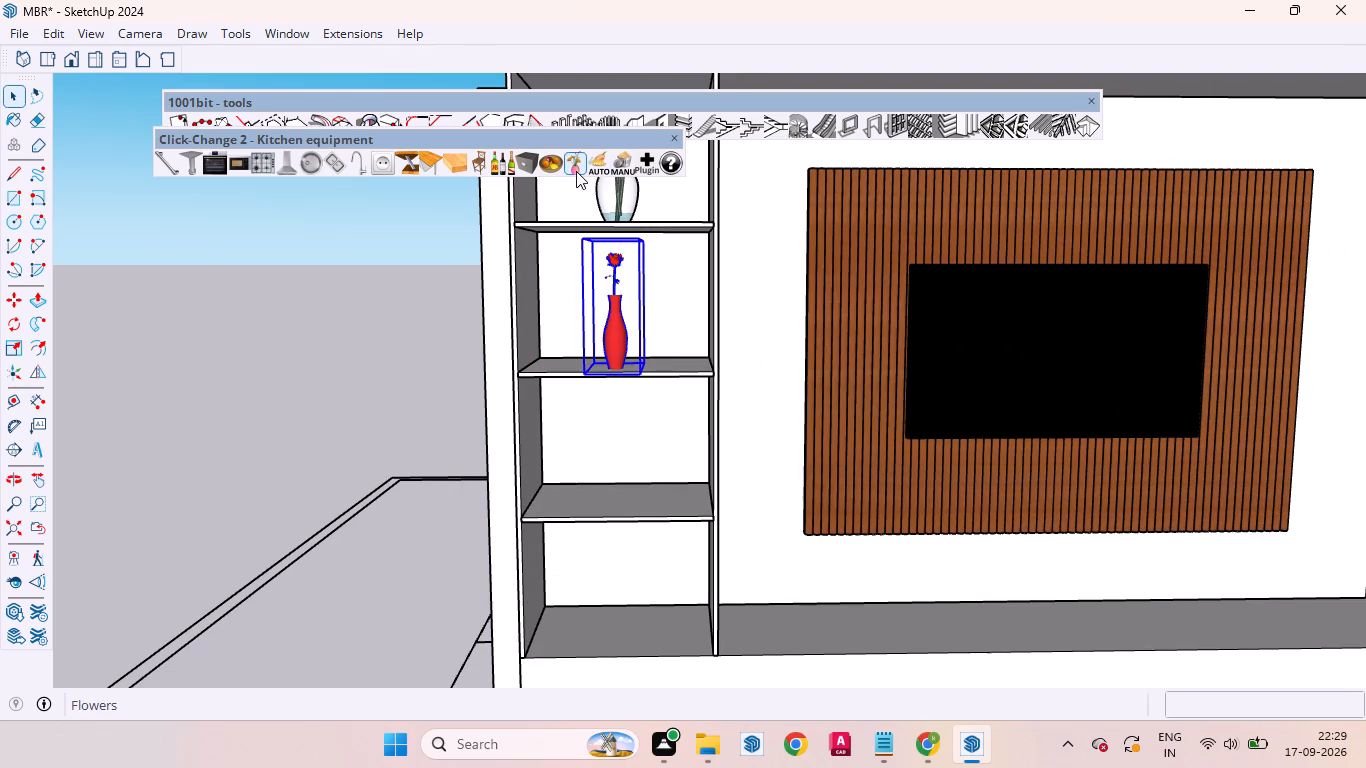
{"action": "key", "text": "space"}
{"action": "left_click", "coordinate": [326, 298]}
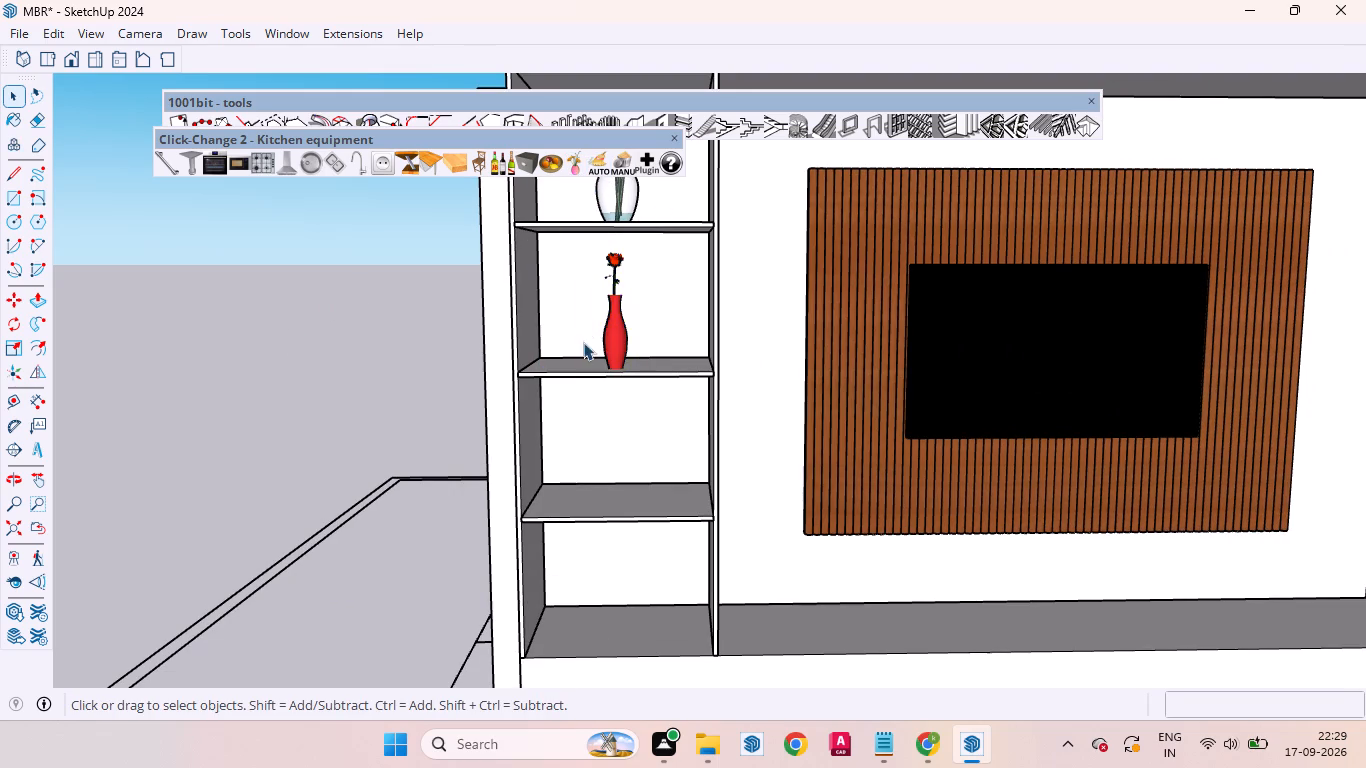
Place another Flowers glass vase with red blooms midway along the third shelf of the same bay and clear the selection.
{"action": "scroll", "coordinate": [580, 347], "scroll_direction": "down", "scroll_amount": 6}
{"action": "scroll", "coordinate": [600, 406], "scroll_direction": "up", "scroll_amount": 3}
{"action": "left_click", "coordinate": [570, 167]}
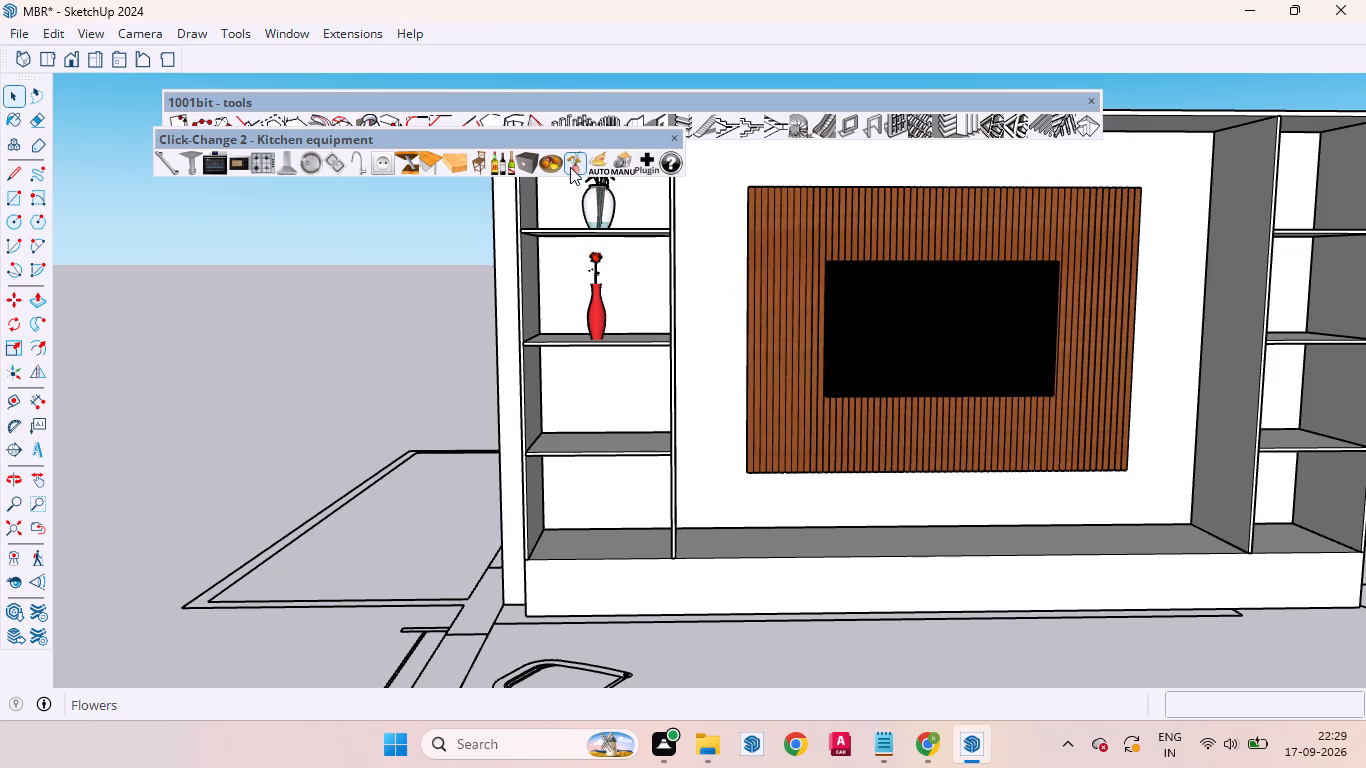
{"action": "scroll", "coordinate": [579, 413], "scroll_direction": "up", "scroll_amount": 5}
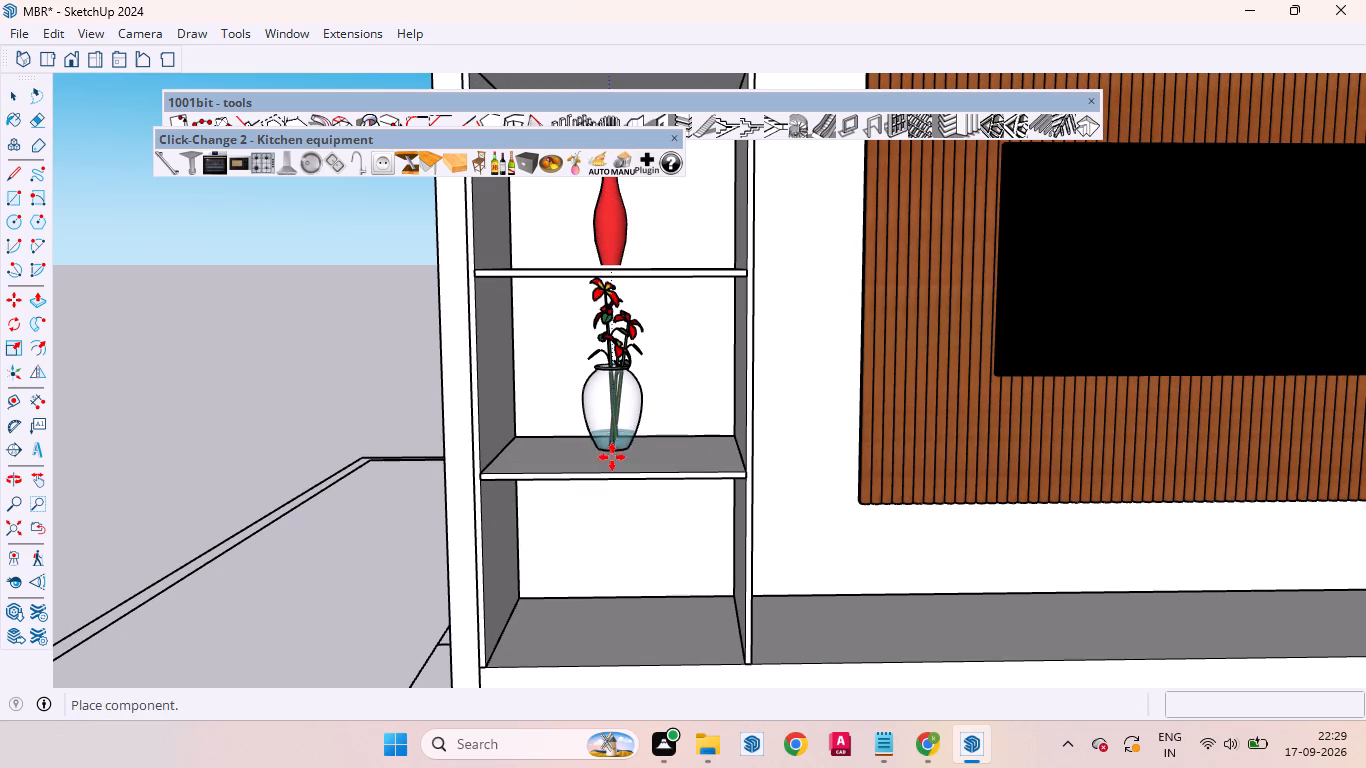
{"action": "scroll", "coordinate": [612, 457], "scroll_direction": "up", "scroll_amount": 10}
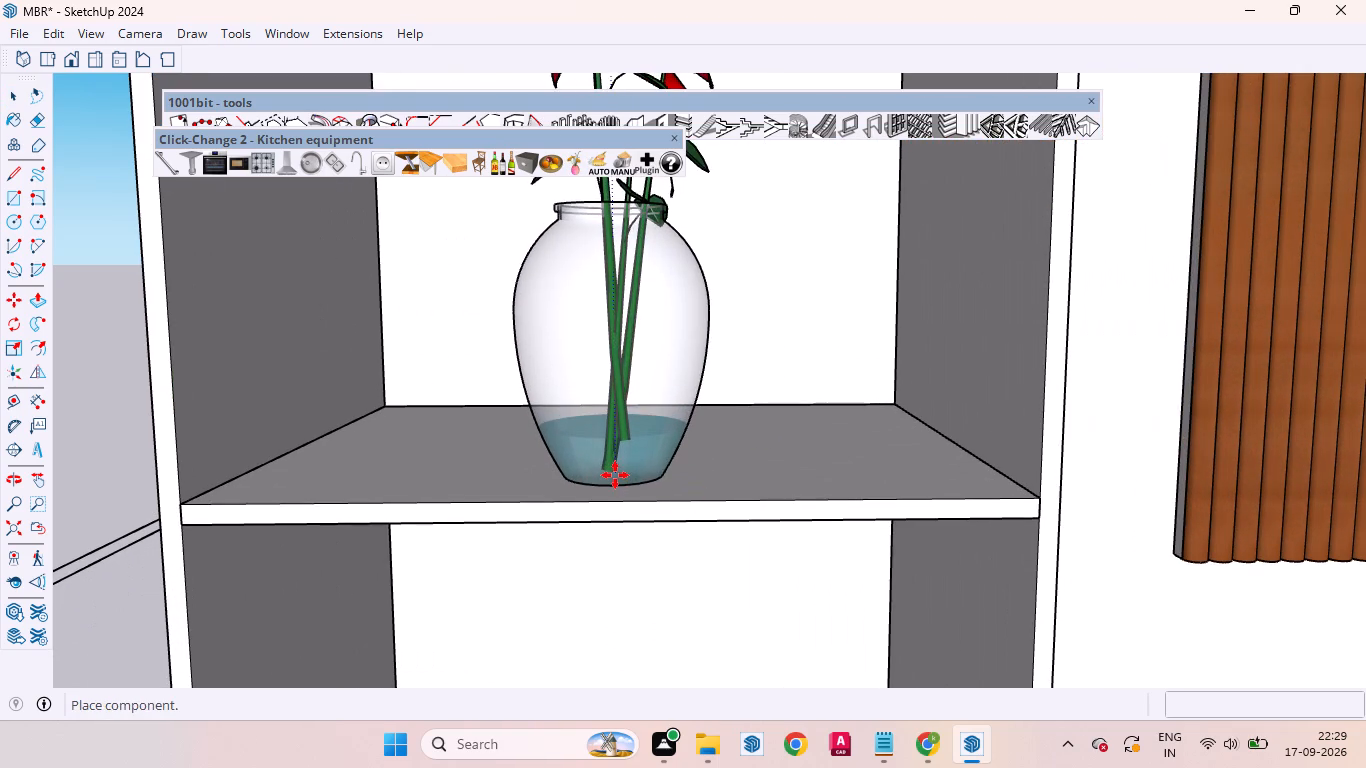
{"action": "scroll", "coordinate": [616, 495], "scroll_direction": "up", "scroll_amount": 8}
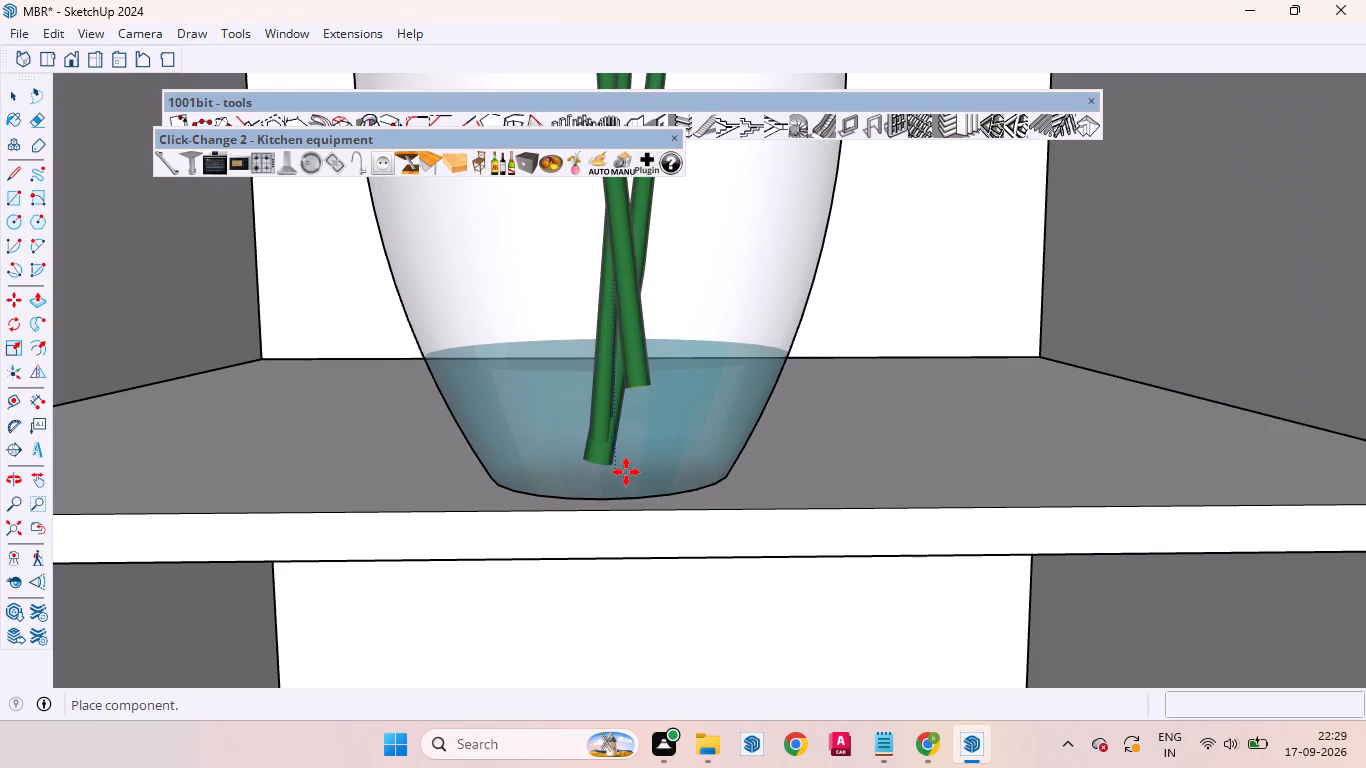
{"action": "middle_click_drag", "start_coordinate": [627, 472], "coordinate": [627, 530]}
{"action": "scroll", "coordinate": [627, 472], "scroll_direction": "up", "scroll_amount": 1}
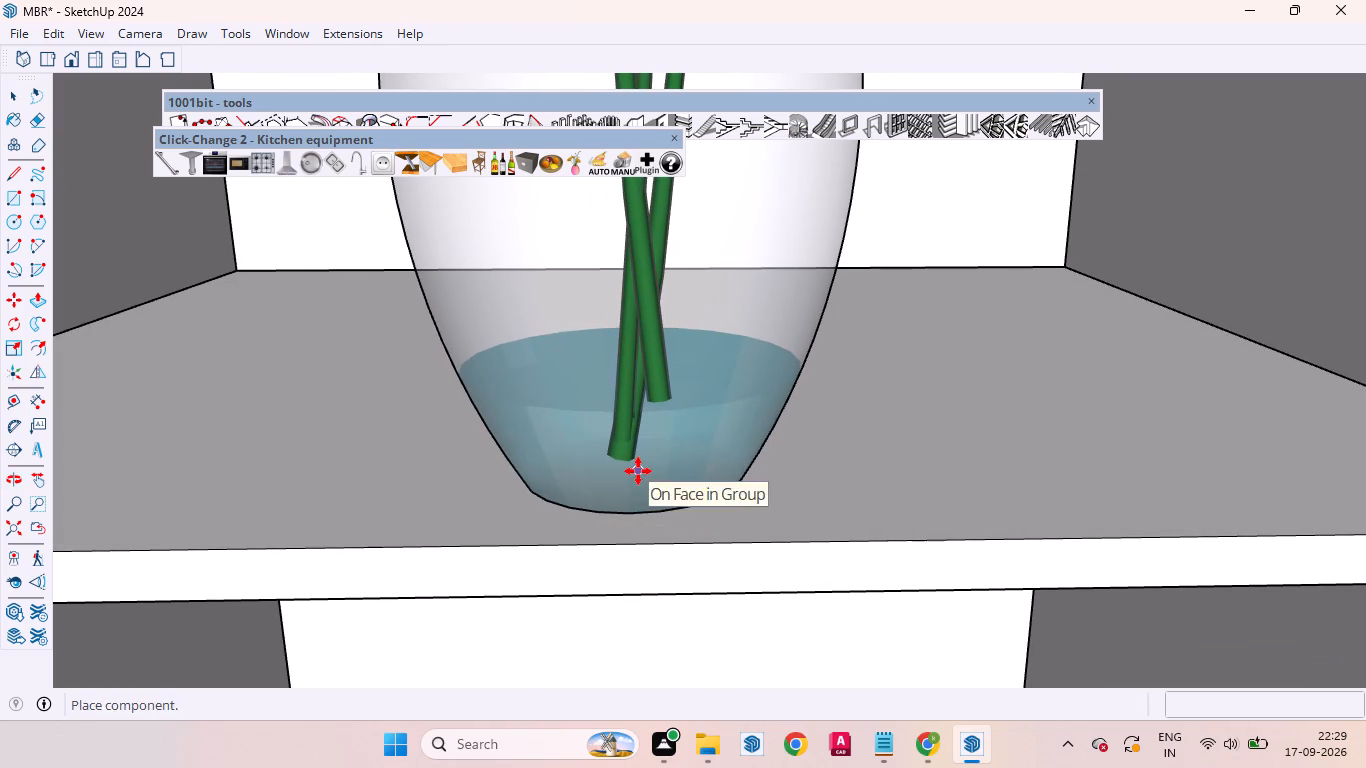
{"action": "left_click", "coordinate": [638, 471]}
{"action": "scroll", "coordinate": [586, 479], "scroll_direction": "down", "scroll_amount": 2}
{"action": "scroll", "coordinate": [586, 479], "scroll_direction": "up", "scroll_amount": 1}
{"action": "scroll", "coordinate": [586, 479], "scroll_direction": "down", "scroll_amount": 20}
{"action": "scroll", "coordinate": [586, 479], "scroll_direction": "down", "scroll_amount": 5}
{"action": "scroll", "coordinate": [636, 405], "scroll_direction": "up", "scroll_amount": 1}
{"action": "scroll", "coordinate": [636, 405], "scroll_direction": "down", "scroll_amount": 7}
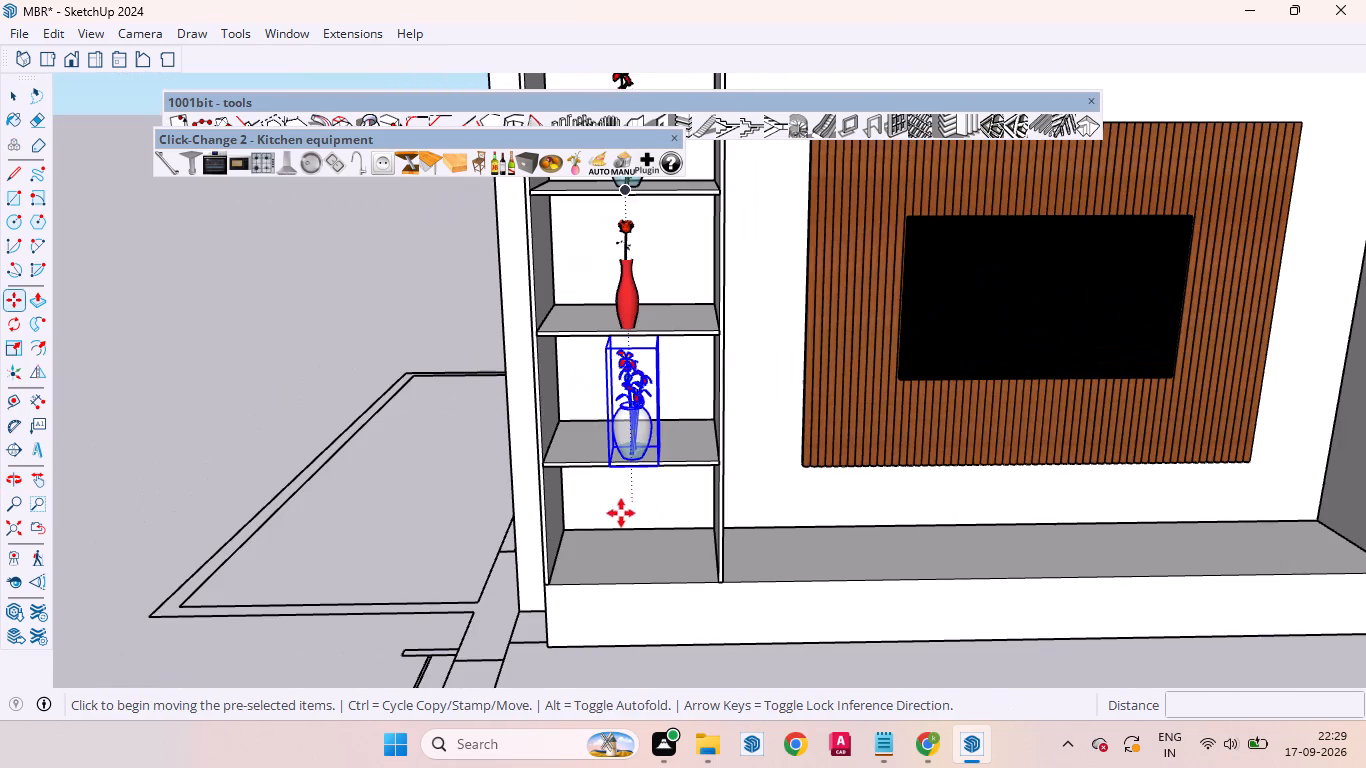
{"action": "key", "text": "space"}
{"action": "left_click", "coordinate": [387, 455]}
Move the slim red vase by about 8 7/8 inches so it sits within the second shelf's surface, and clear the selection.
{"action": "scroll", "coordinate": [644, 287], "scroll_direction": "up", "scroll_amount": 14}
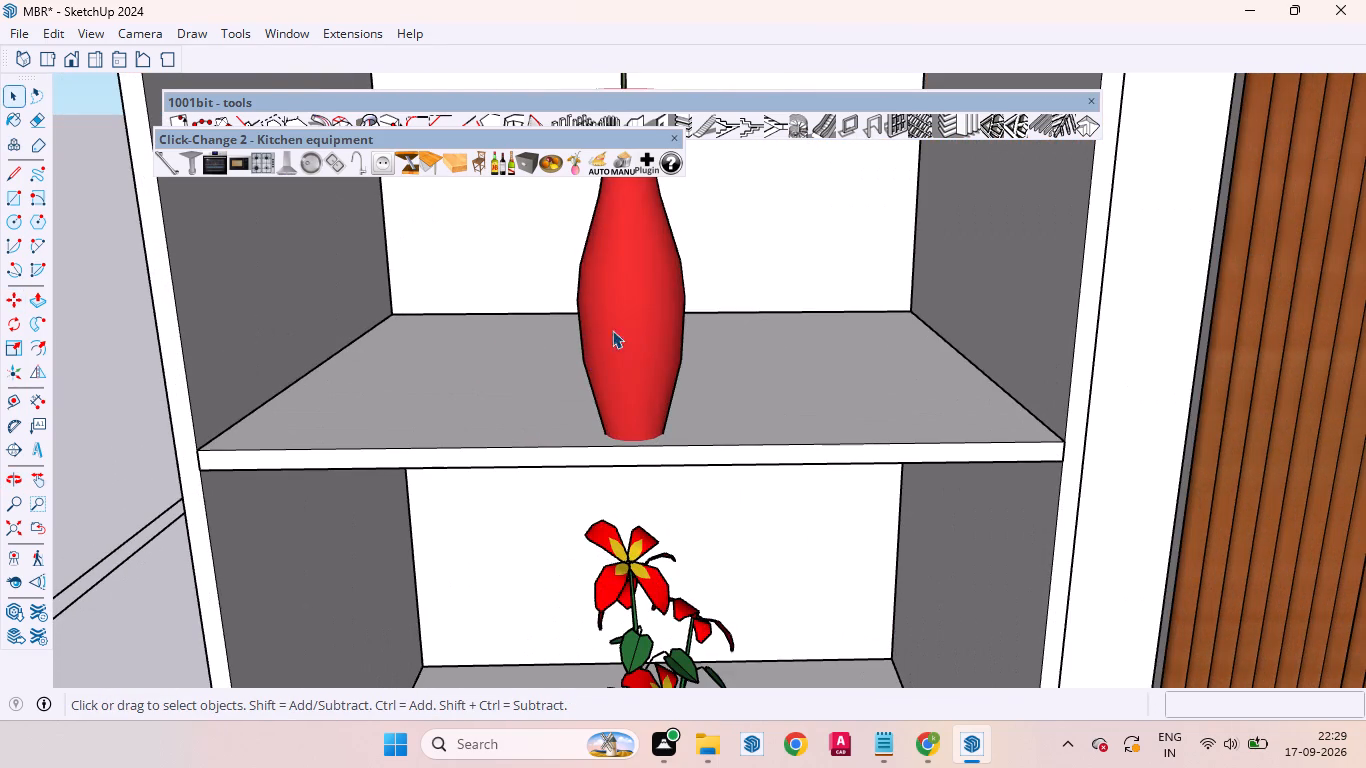
{"action": "left_click", "coordinate": [619, 323]}
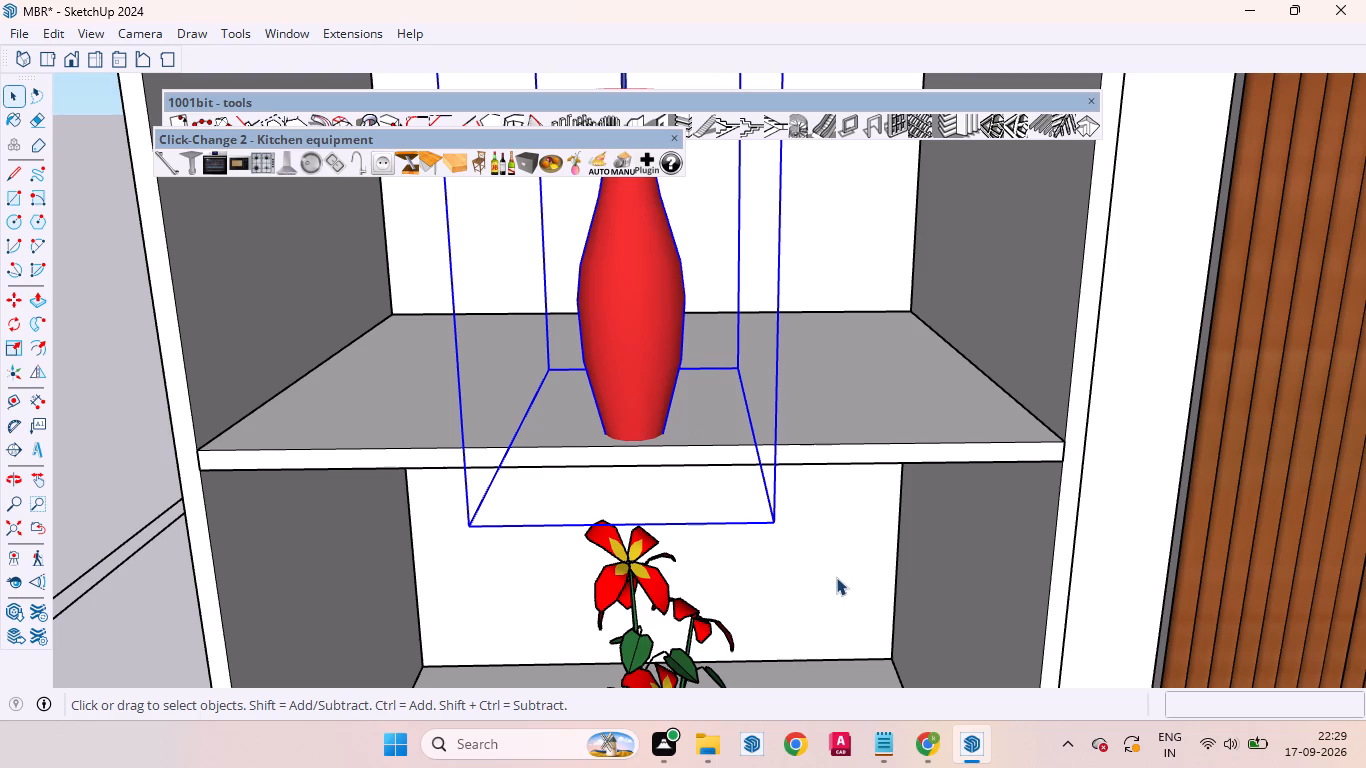
{"action": "key", "text": "m"}
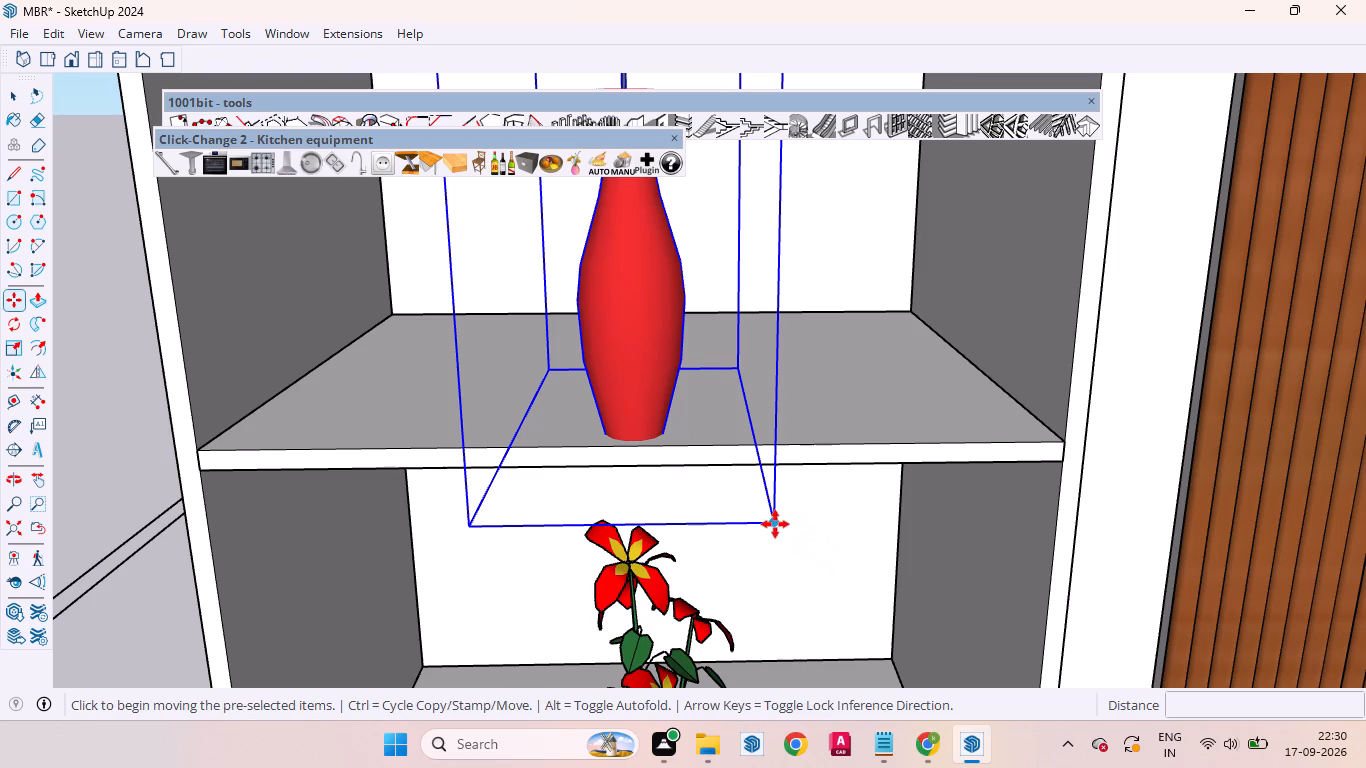
{"action": "left_click", "coordinate": [775, 524]}
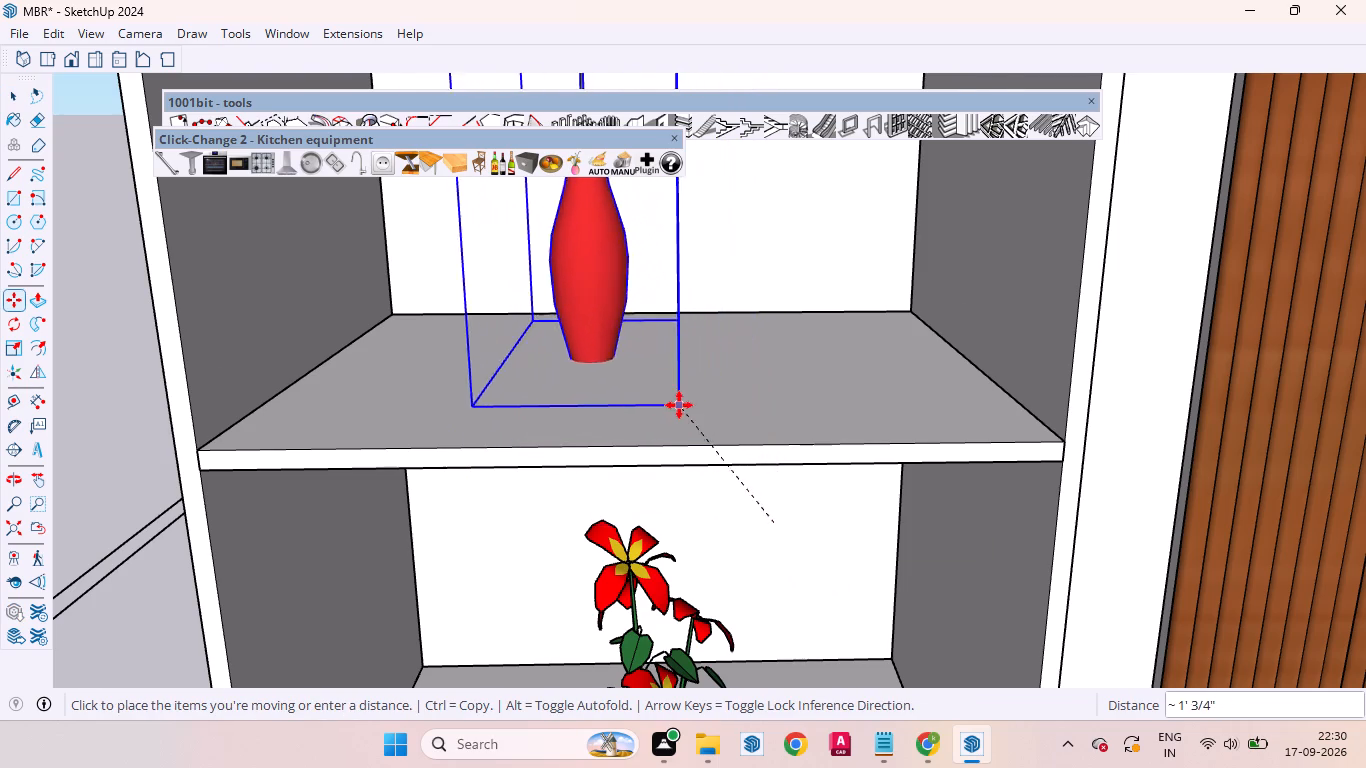
{"action": "scroll", "coordinate": [679, 405], "scroll_direction": "up", "scroll_amount": 5}
{"action": "scroll", "coordinate": [775, 400], "scroll_direction": "up", "scroll_amount": 1}
{"action": "middle_click_drag", "start_coordinate": [775, 400], "coordinate": [776, 498]}
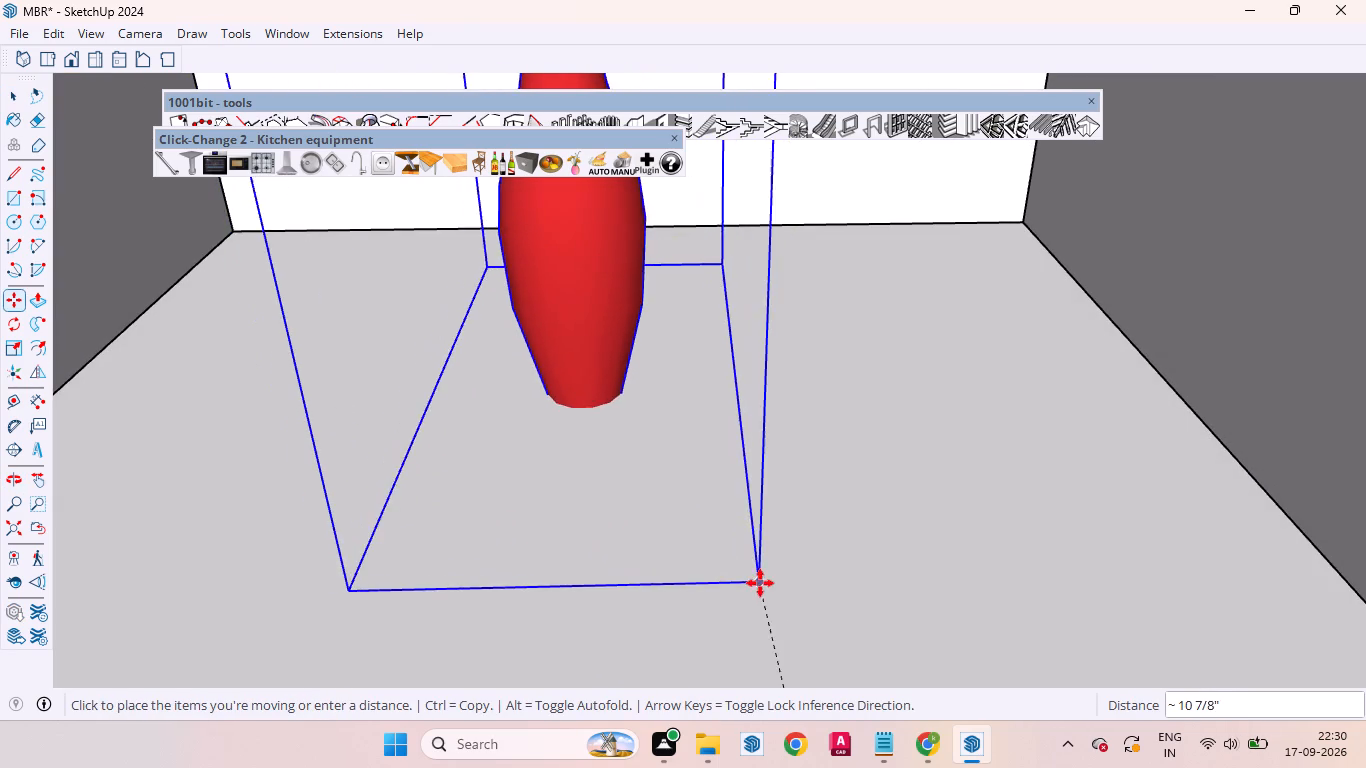
{"action": "scroll", "coordinate": [738, 536], "scroll_direction": "down", "scroll_amount": 5}
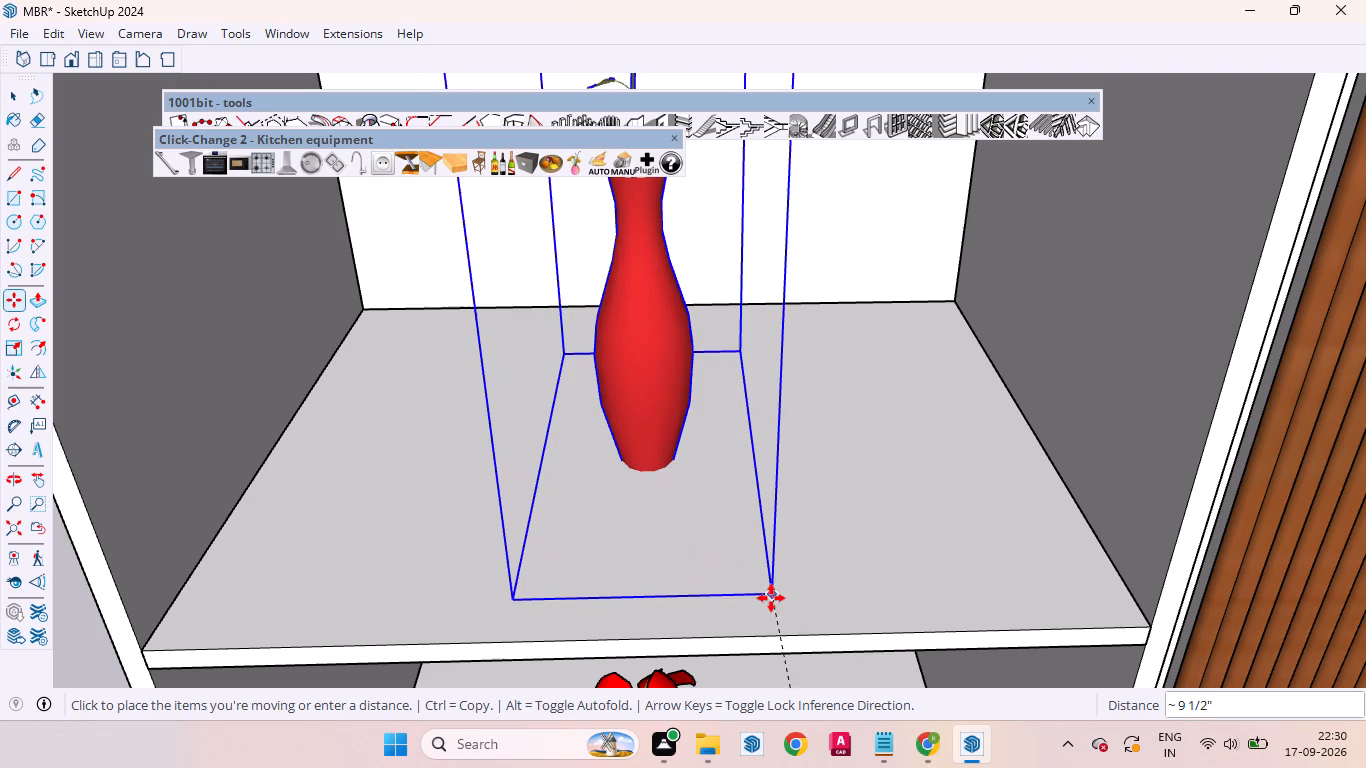
{"action": "left_click", "coordinate": [764, 609]}
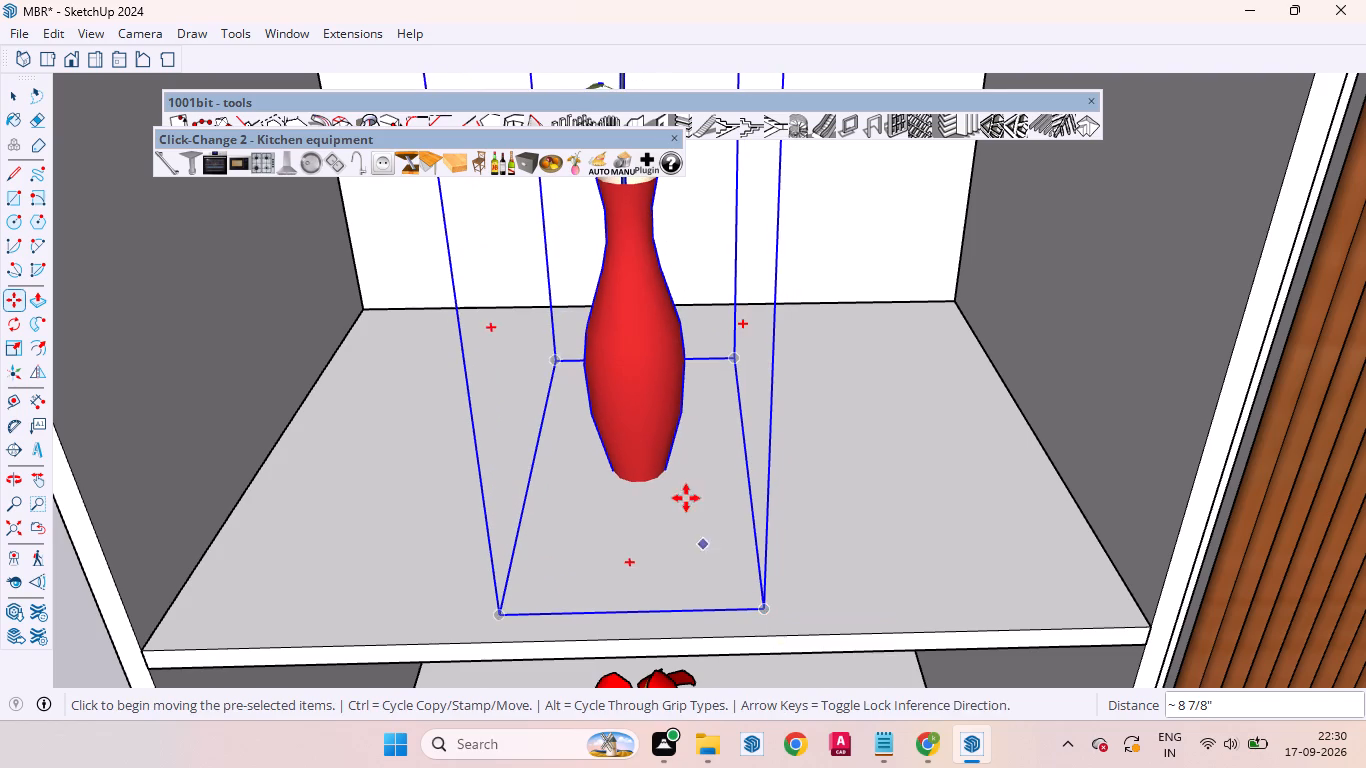
{"action": "scroll", "coordinate": [676, 471], "scroll_direction": "down", "scroll_amount": 16}
{"action": "middle_click_drag", "start_coordinate": [764, 534], "coordinate": [738, 322]}
{"action": "scroll", "coordinate": [738, 322], "scroll_direction": "up", "scroll_amount": 1}
{"action": "scroll", "coordinate": [741, 388], "scroll_direction": "down", "scroll_amount": 9}
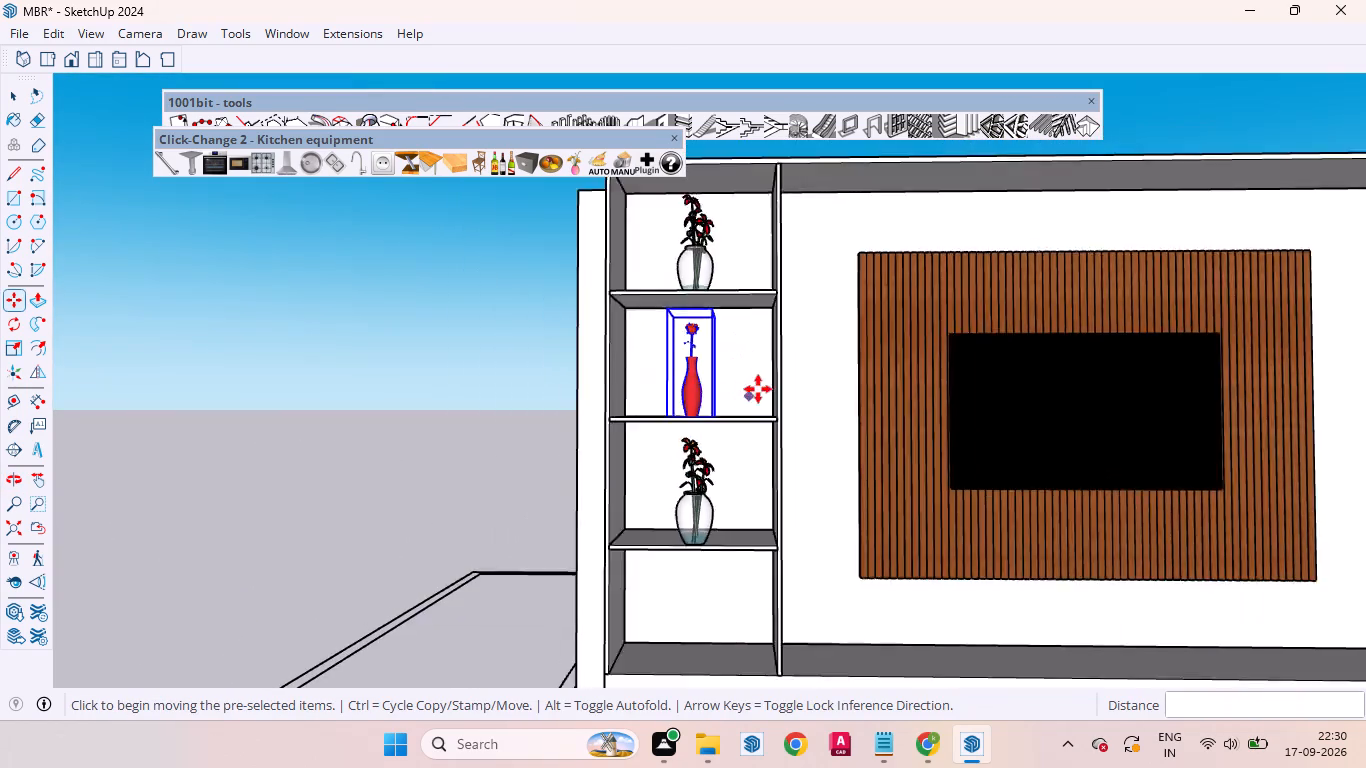
{"action": "scroll", "coordinate": [758, 389], "scroll_direction": "down", "scroll_amount": 5}
{"action": "key", "text": "space"}
{"action": "left_click", "coordinate": [590, 439]}
Place a Flowers component midway along the bay's bottom compartment and switch it to the plant in the red rectangular pot.
{"action": "scroll", "coordinate": [755, 515], "scroll_direction": "up", "scroll_amount": 6}
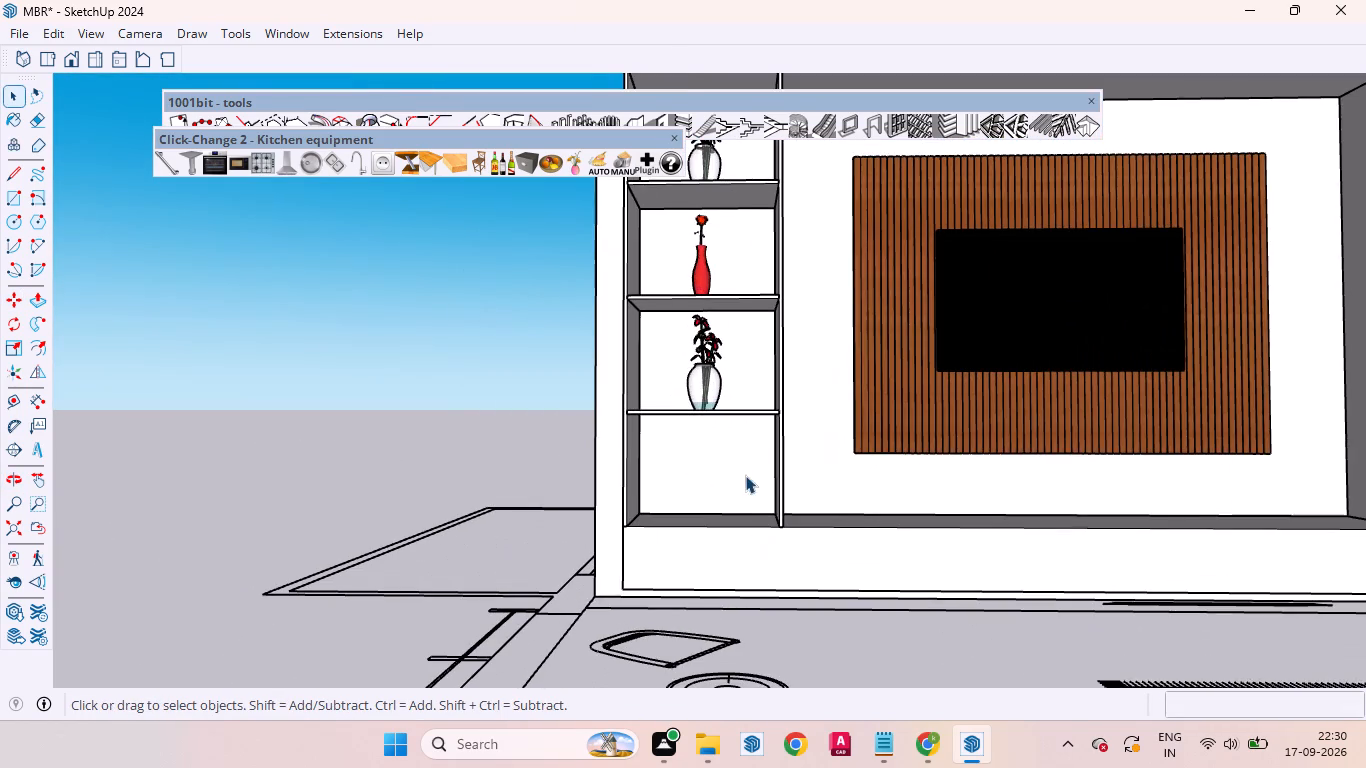
{"action": "scroll", "coordinate": [729, 451], "scroll_direction": "up", "scroll_amount": 1}
{"action": "scroll", "coordinate": [635, 379], "scroll_direction": "down", "scroll_amount": 6}
{"action": "middle_click_drag", "start_coordinate": [682, 351], "coordinate": [686, 492]}
{"action": "scroll", "coordinate": [680, 447], "scroll_direction": "up", "scroll_amount": 6}
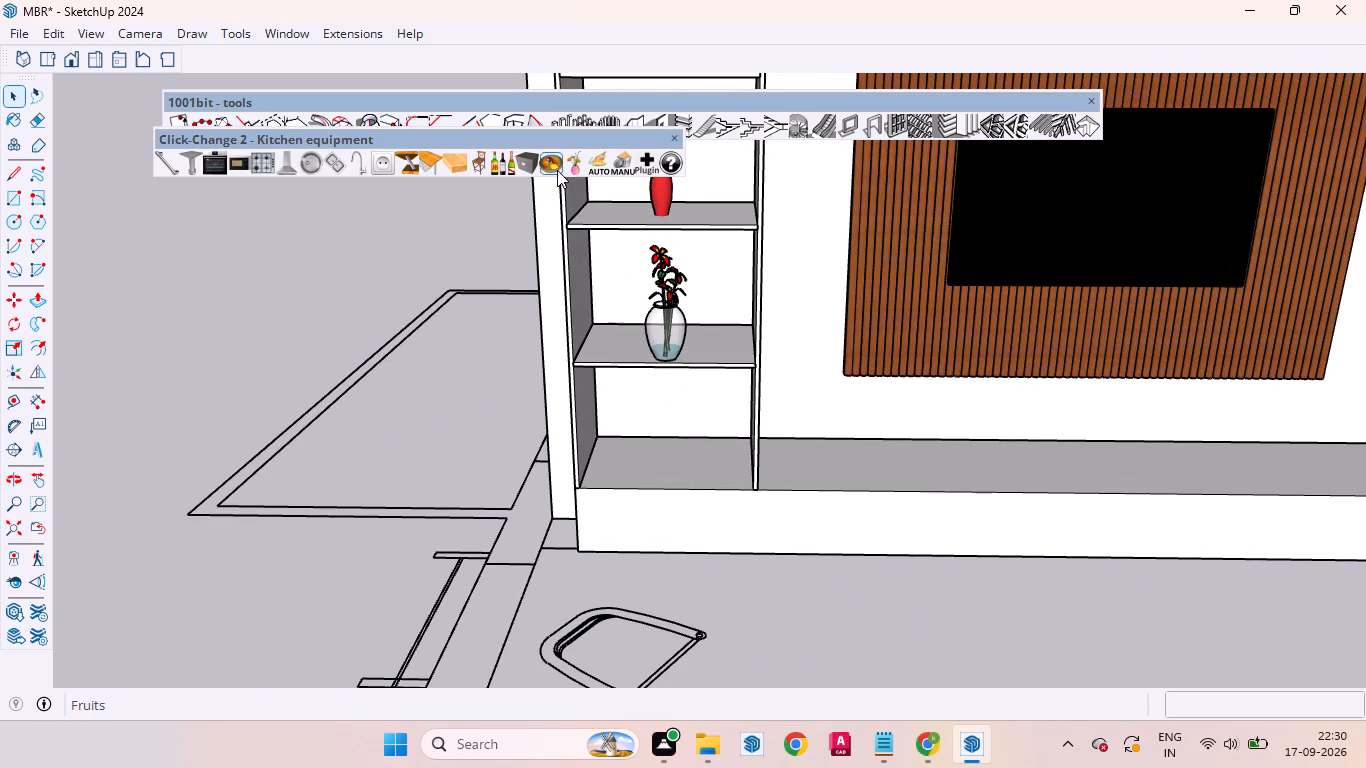
{"action": "left_click", "coordinate": [567, 162]}
{"action": "scroll", "coordinate": [635, 460], "scroll_direction": "up", "scroll_amount": 6}
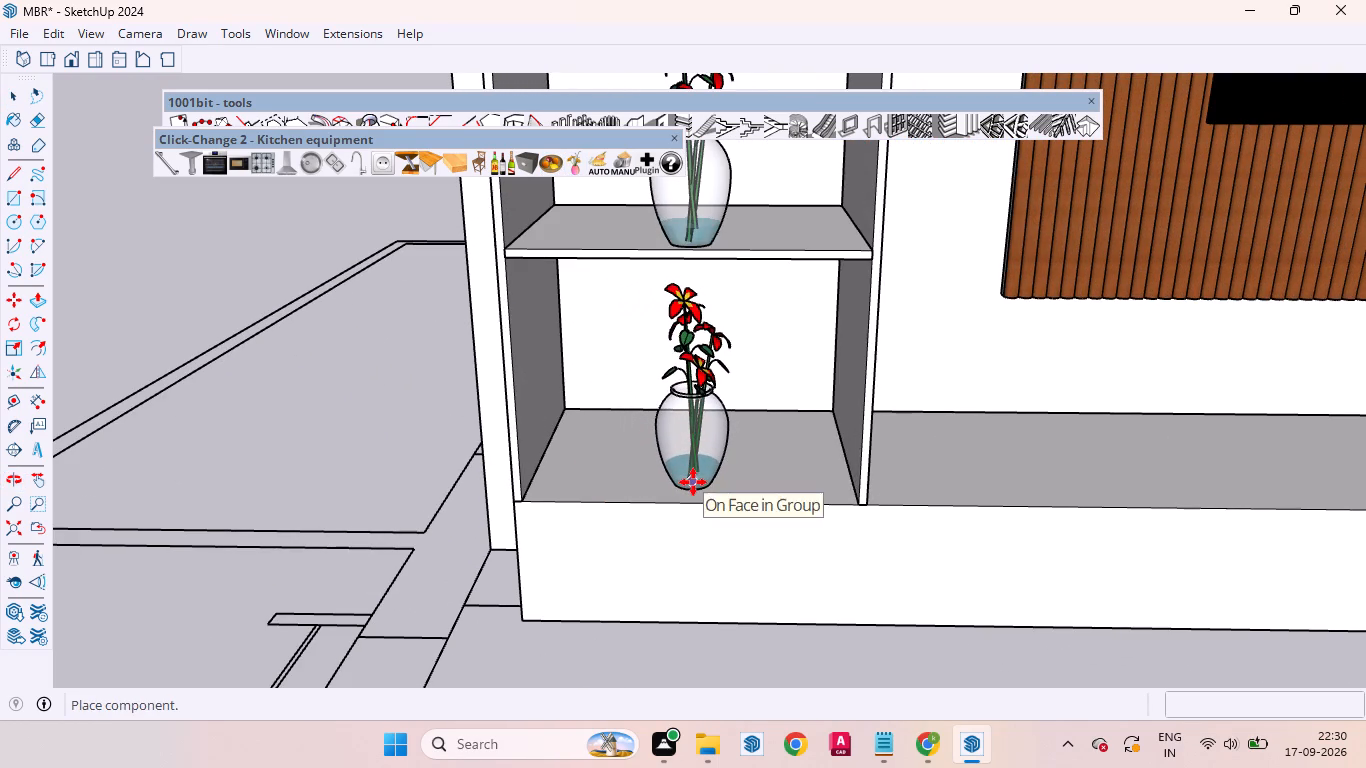
{"action": "left_click", "coordinate": [693, 482]}
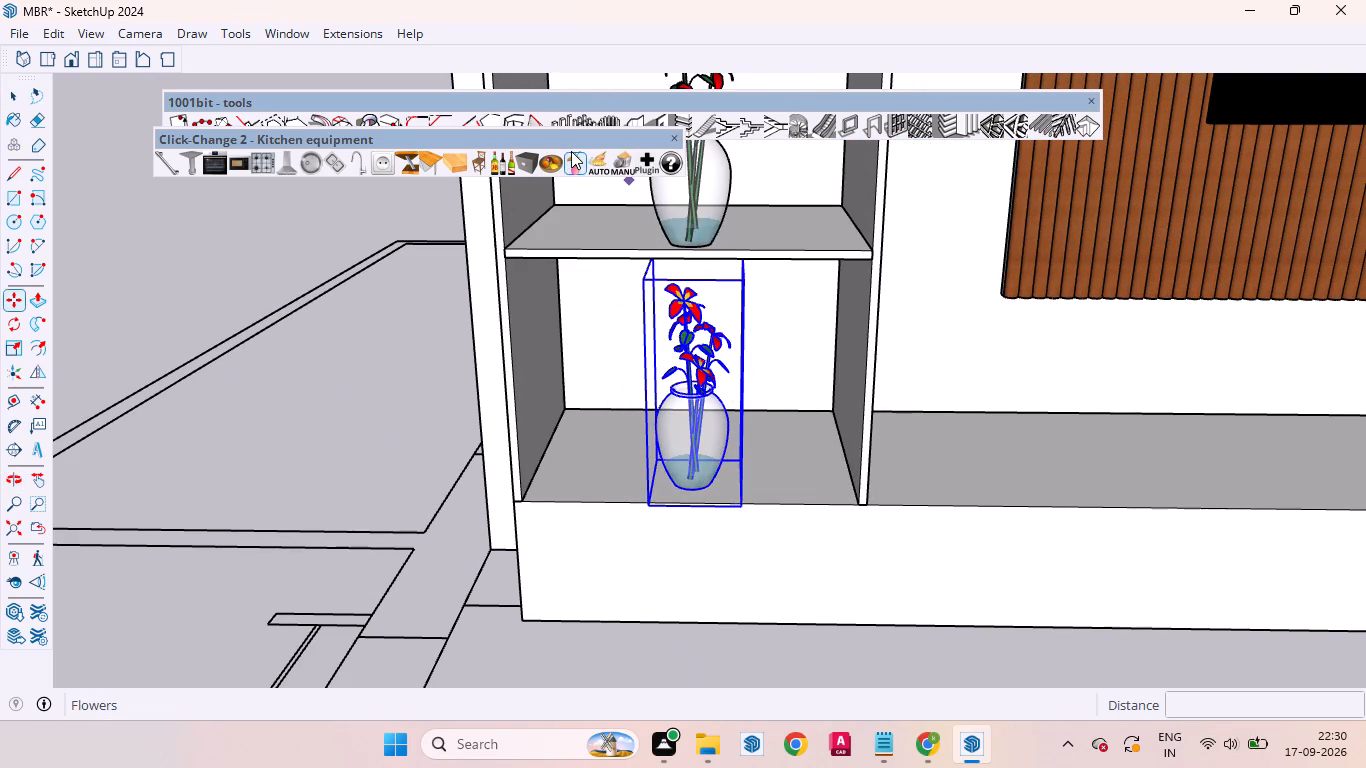
{"action": "left_click", "coordinate": [571, 151]}
{"action": "left_click", "coordinate": [571, 151]}
{"action": "left_click", "coordinate": [571, 151]}
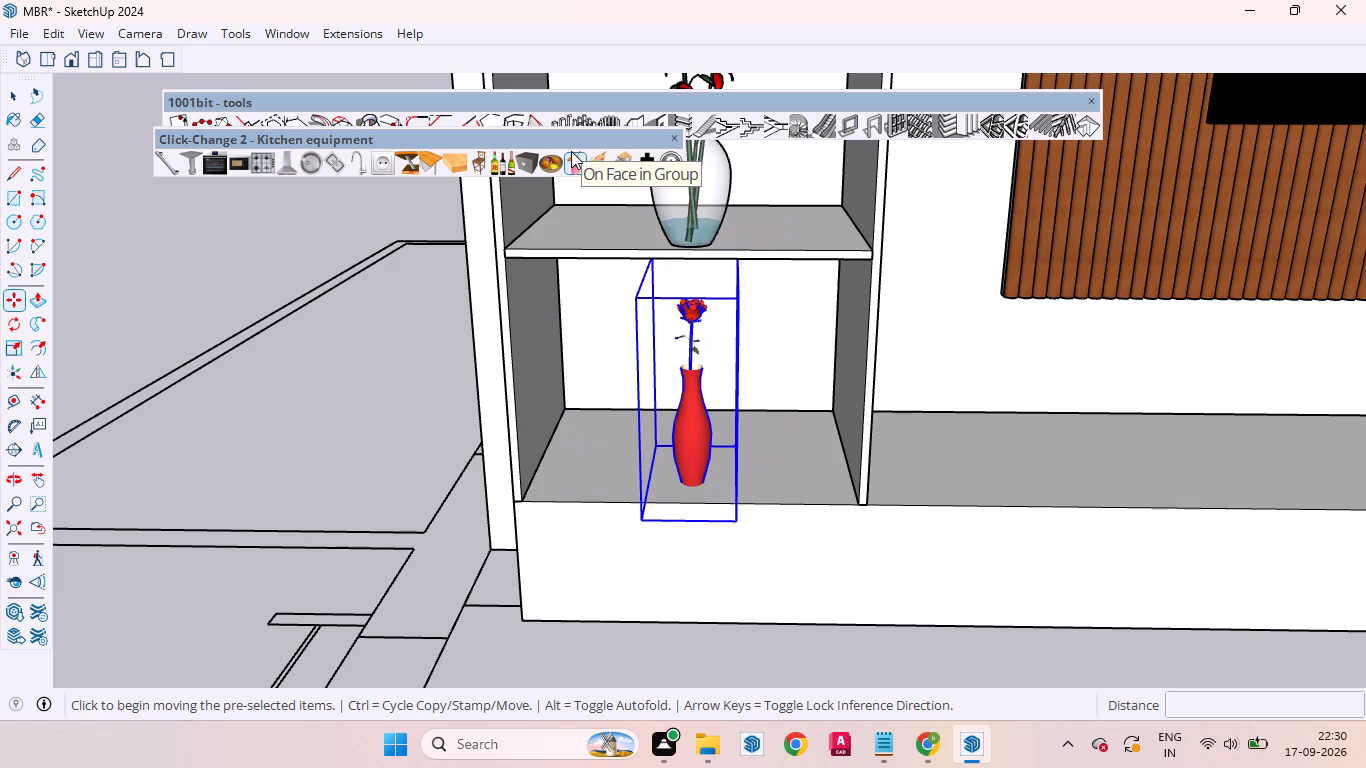
{"action": "left_click", "coordinate": [571, 151]}
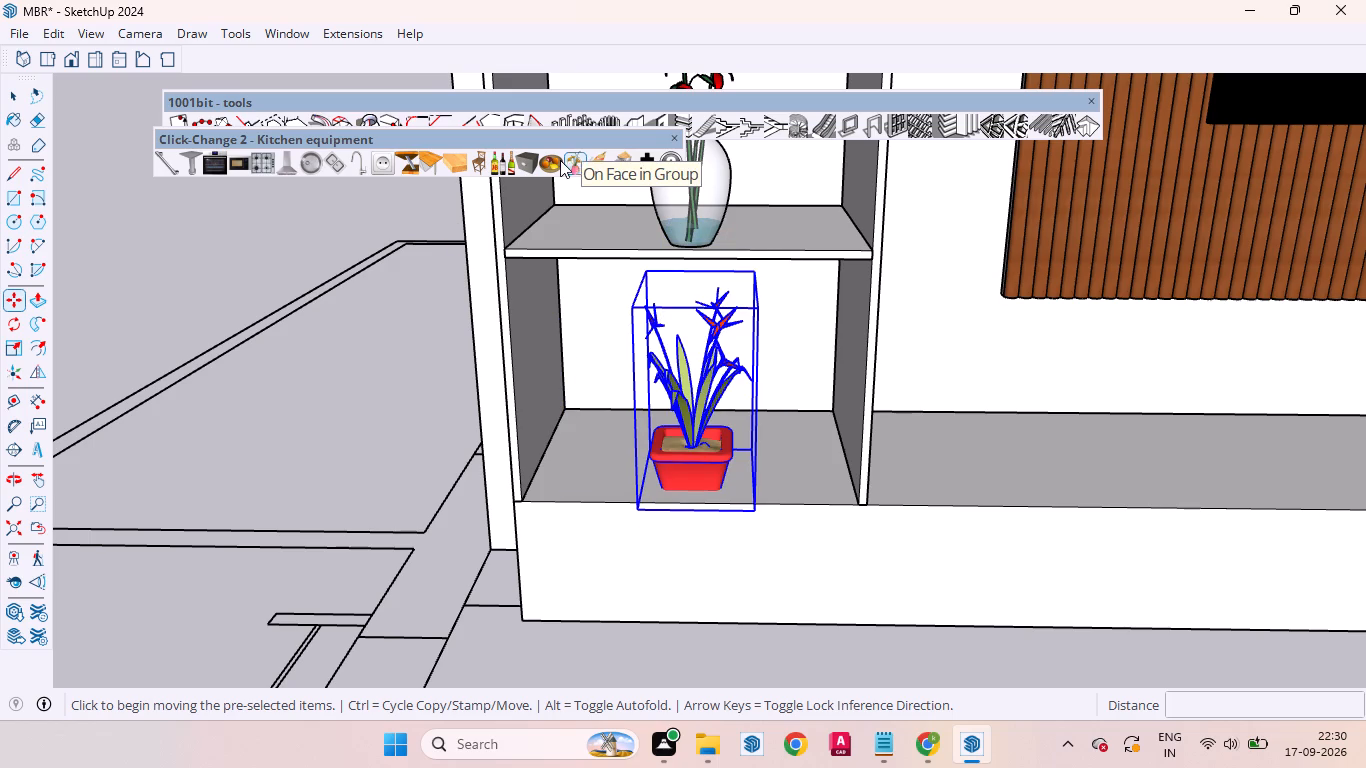
{"action": "left_click", "coordinate": [374, 351]}
{"action": "key", "text": "space"}
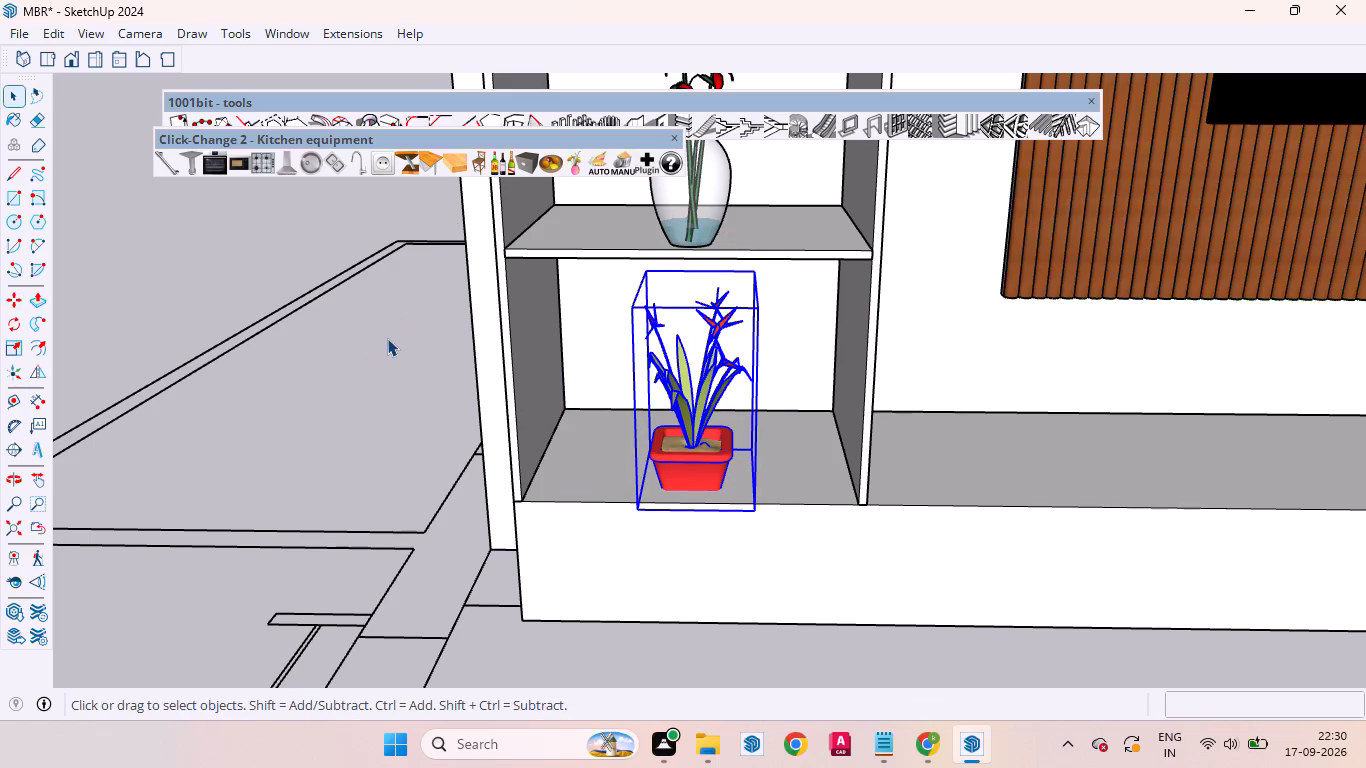
{"action": "key", "text": "Escape"}
{"action": "left_click", "coordinate": [395, 336]}
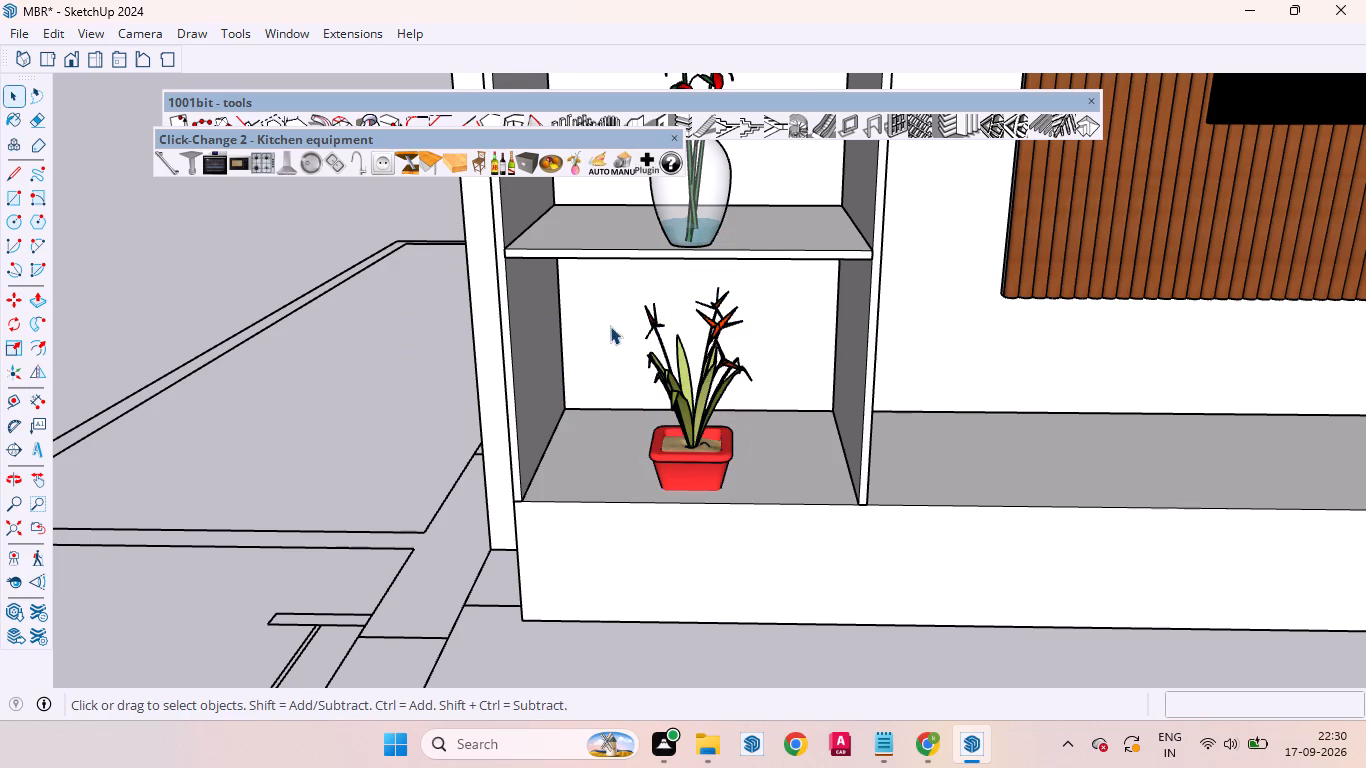
Examine the decorated shelf bay against the whole TV wall unit.
{"action": "scroll", "coordinate": [553, 323], "scroll_direction": "down", "scroll_amount": 12}
{"action": "middle_click_drag", "start_coordinate": [653, 408], "coordinate": [653, 335]}
{"action": "scroll", "coordinate": [614, 377], "scroll_direction": "down", "scroll_amount": 6}
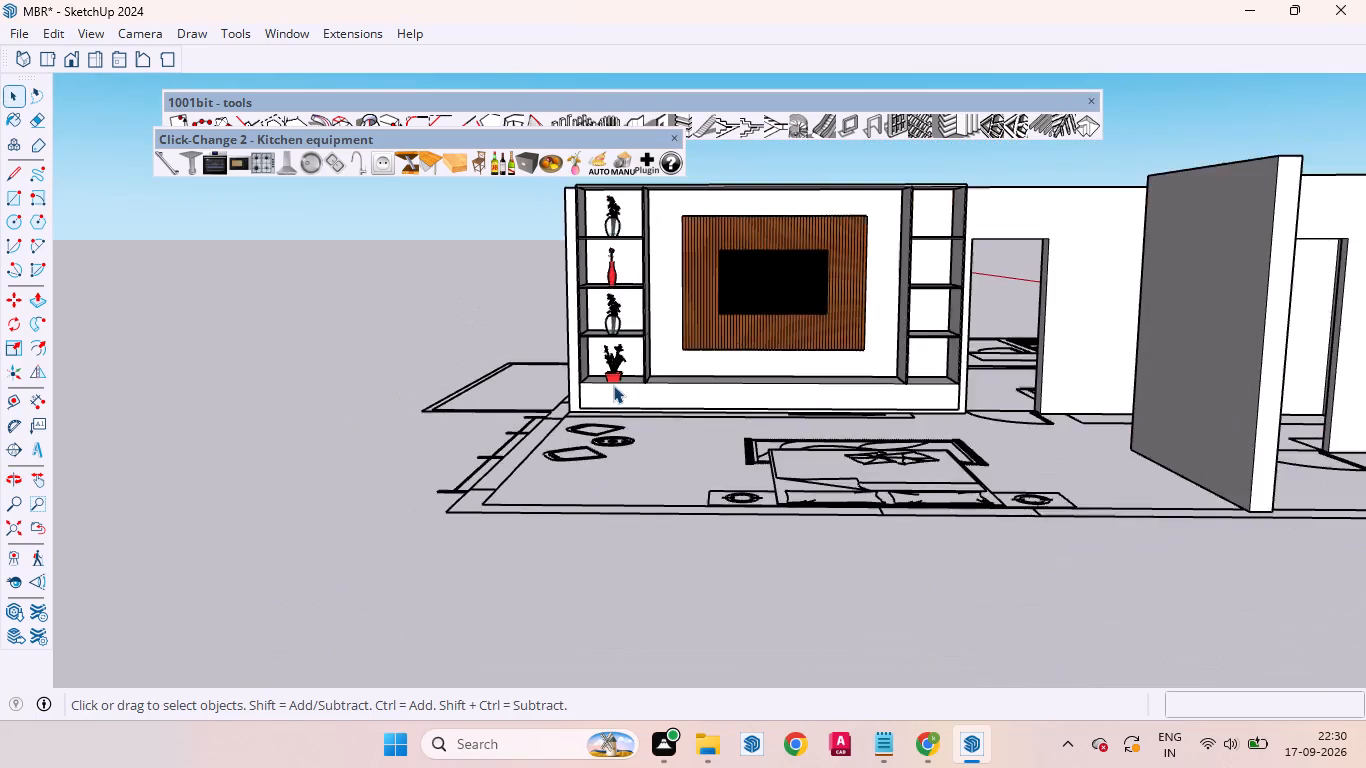
{"action": "scroll", "coordinate": [613, 385], "scroll_direction": "down", "scroll_amount": 5}
{"action": "scroll", "coordinate": [617, 347], "scroll_direction": "up", "scroll_amount": 13}
{"action": "scroll", "coordinate": [605, 387], "scroll_direction": "down", "scroll_amount": 6}
{"action": "scroll", "coordinate": [639, 312], "scroll_direction": "up", "scroll_amount": 5}
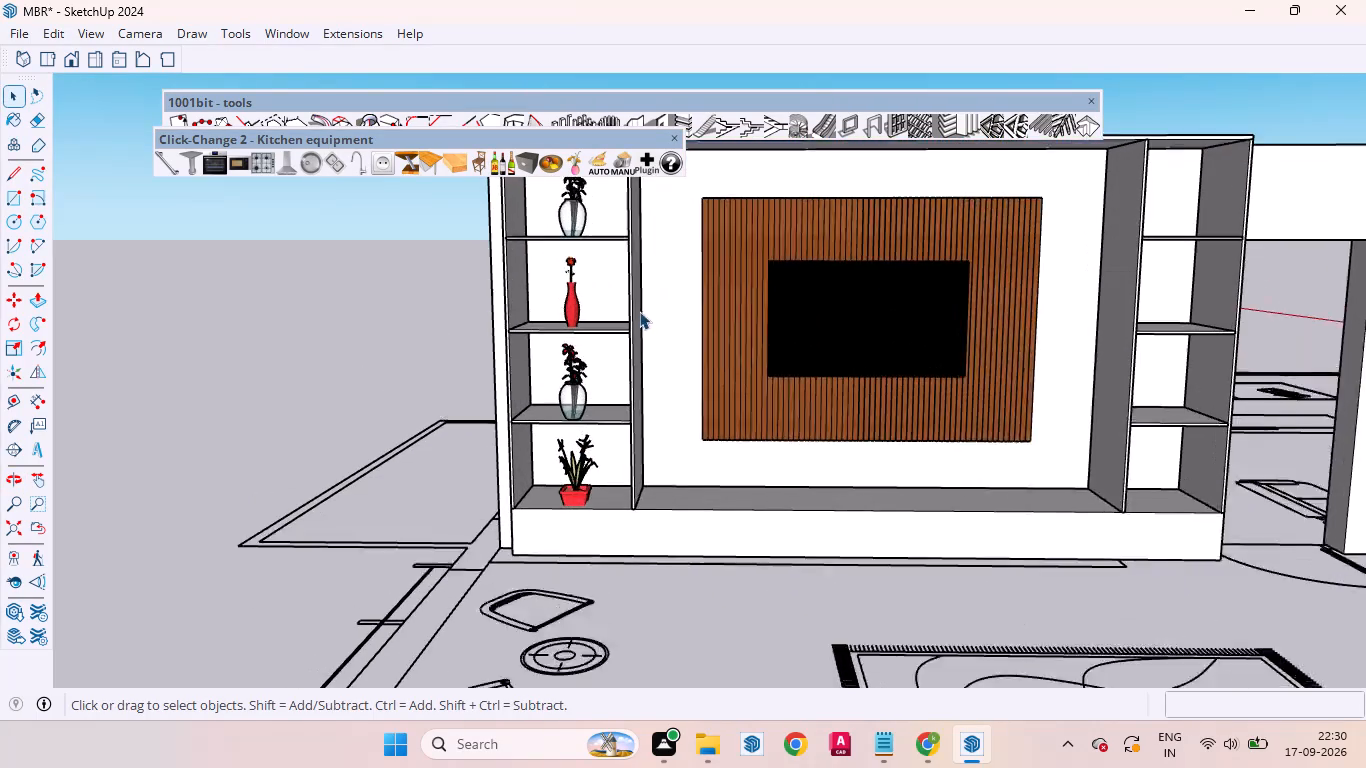
{"action": "scroll", "coordinate": [639, 311], "scroll_direction": "up", "scroll_amount": 1}
{"action": "scroll", "coordinate": [583, 420], "scroll_direction": "up", "scroll_amount": 1}
{"action": "scroll", "coordinate": [581, 421], "scroll_direction": "down", "scroll_amount": 6}
{"action": "scroll", "coordinate": [560, 297], "scroll_direction": "up", "scroll_amount": 6}
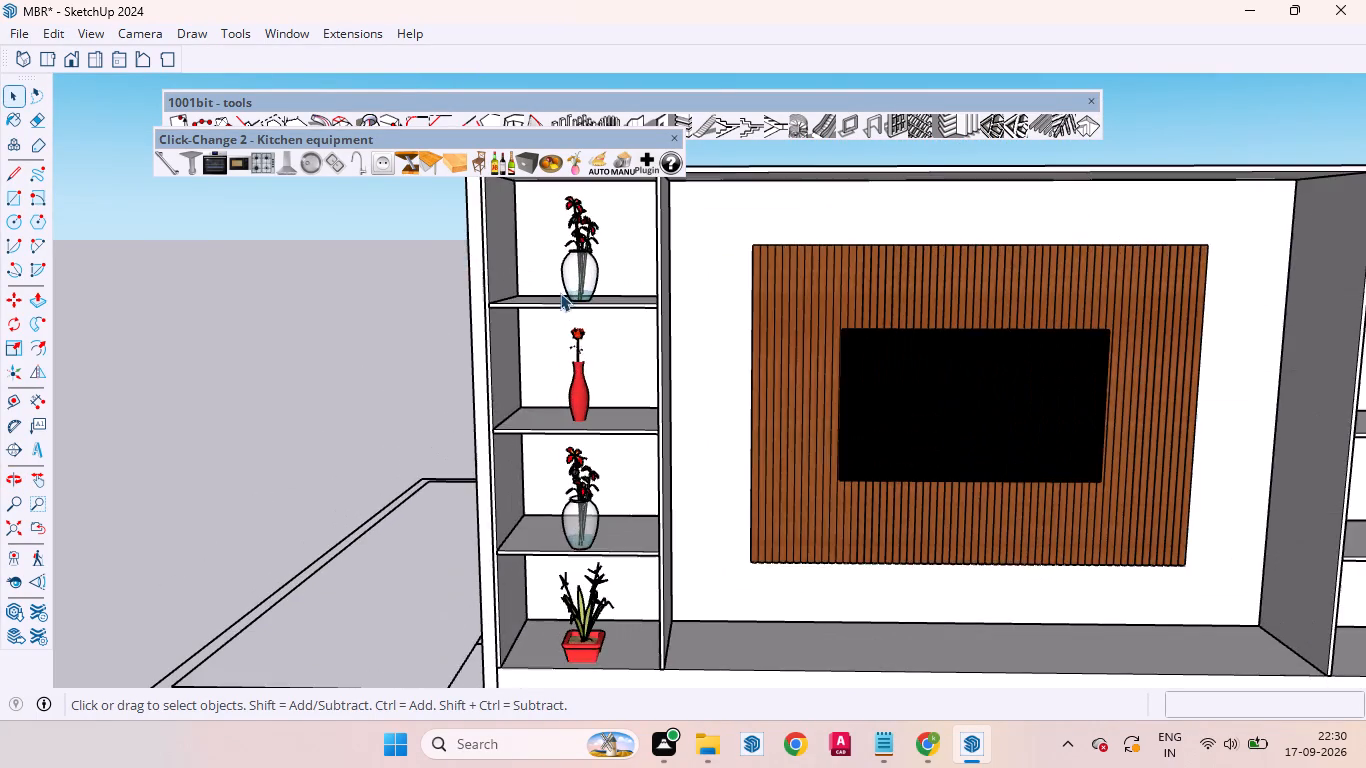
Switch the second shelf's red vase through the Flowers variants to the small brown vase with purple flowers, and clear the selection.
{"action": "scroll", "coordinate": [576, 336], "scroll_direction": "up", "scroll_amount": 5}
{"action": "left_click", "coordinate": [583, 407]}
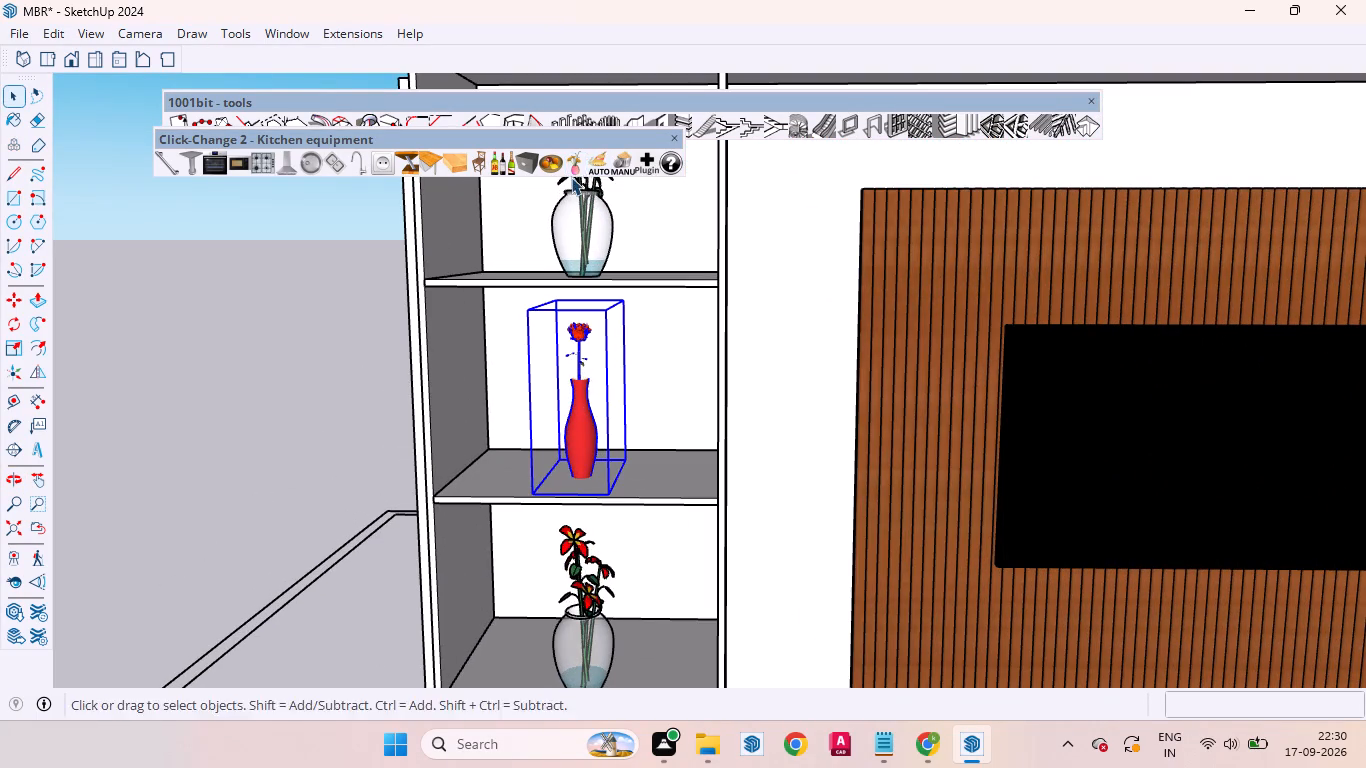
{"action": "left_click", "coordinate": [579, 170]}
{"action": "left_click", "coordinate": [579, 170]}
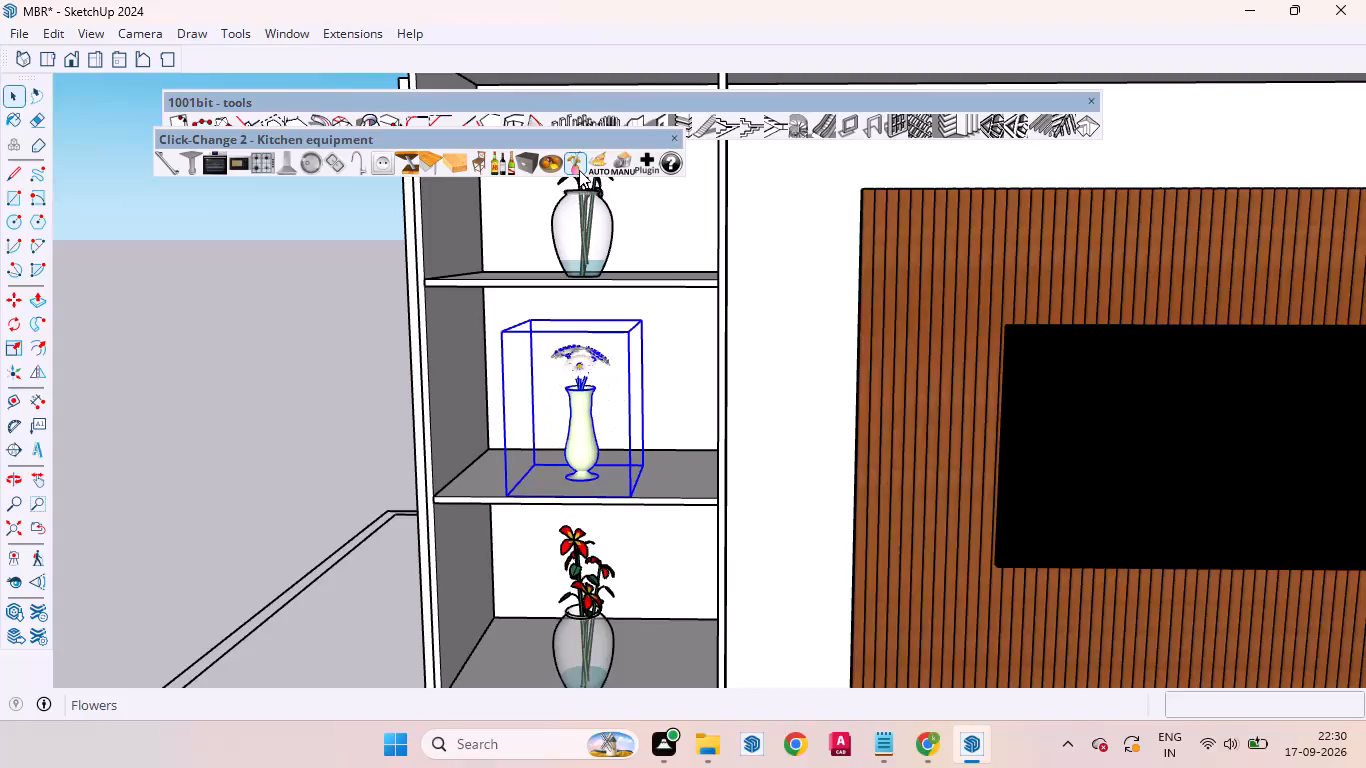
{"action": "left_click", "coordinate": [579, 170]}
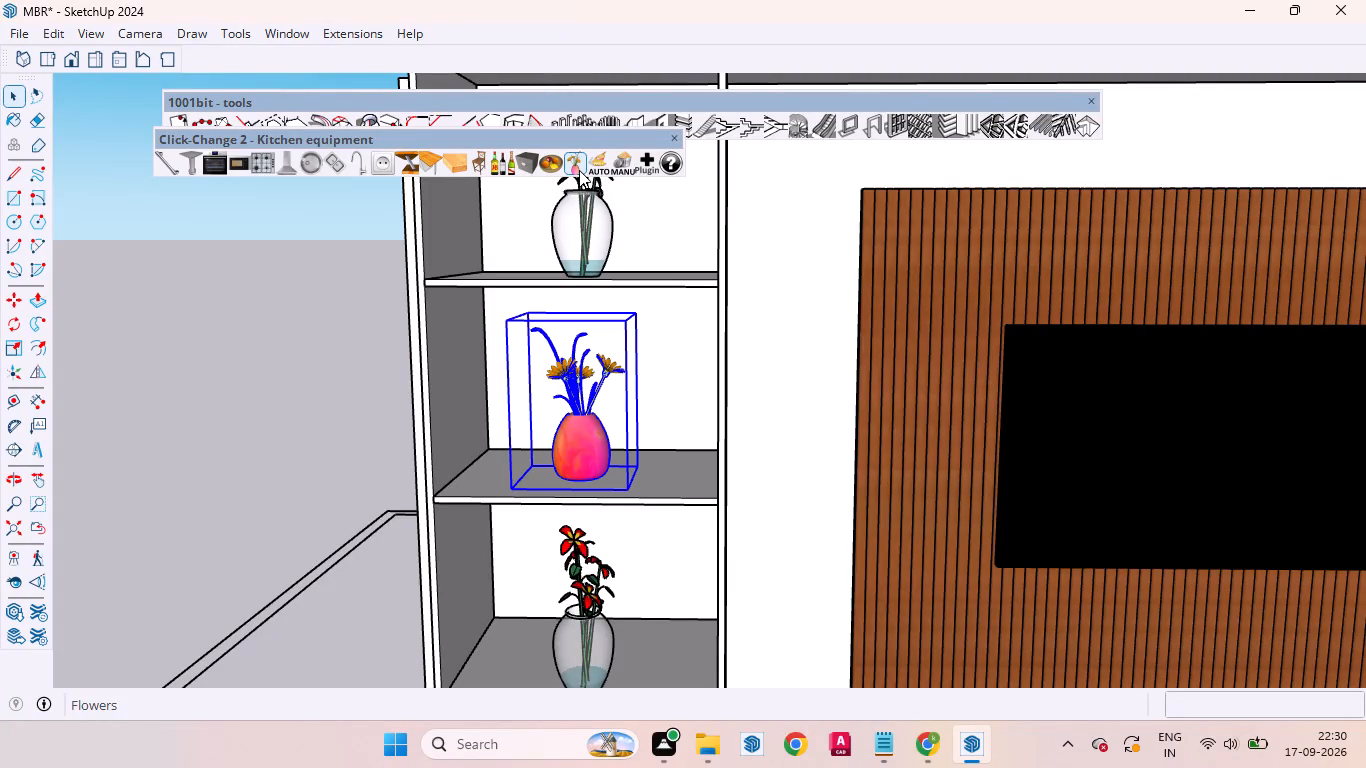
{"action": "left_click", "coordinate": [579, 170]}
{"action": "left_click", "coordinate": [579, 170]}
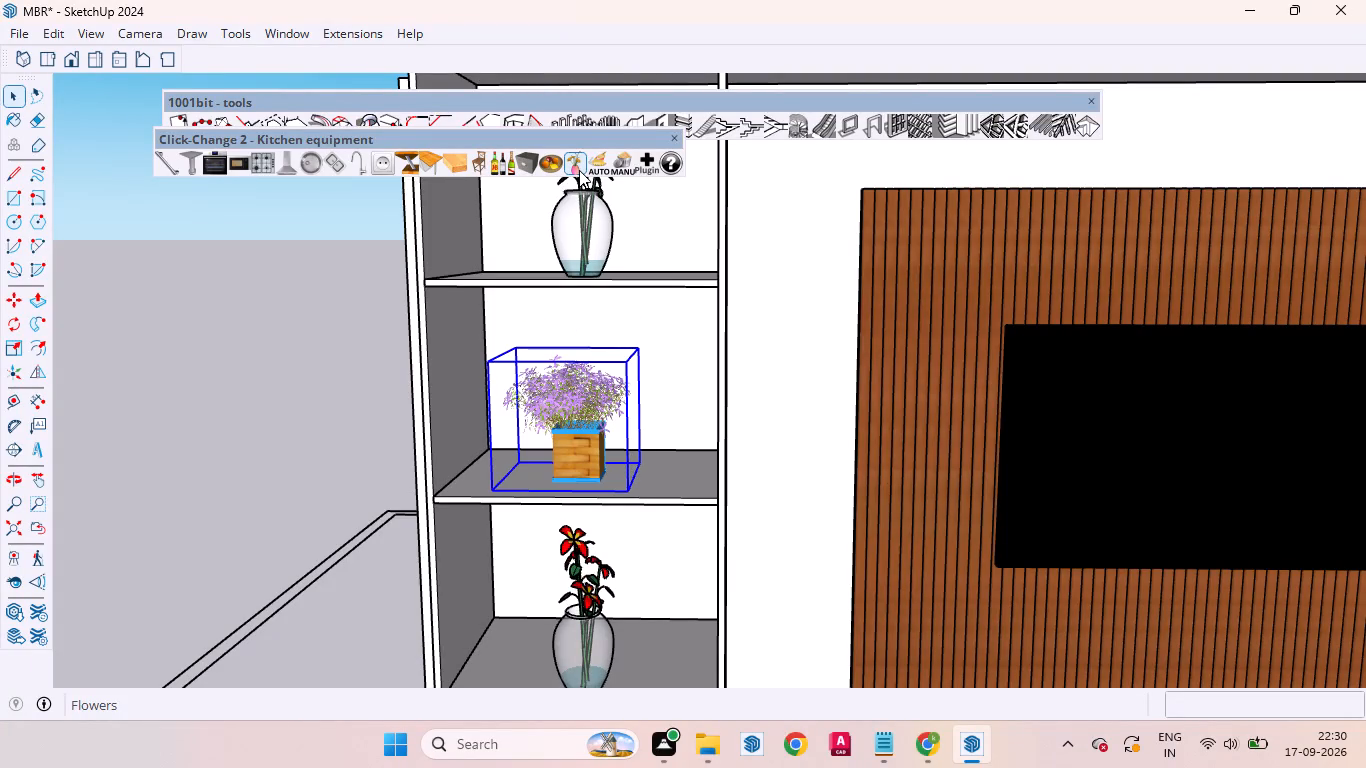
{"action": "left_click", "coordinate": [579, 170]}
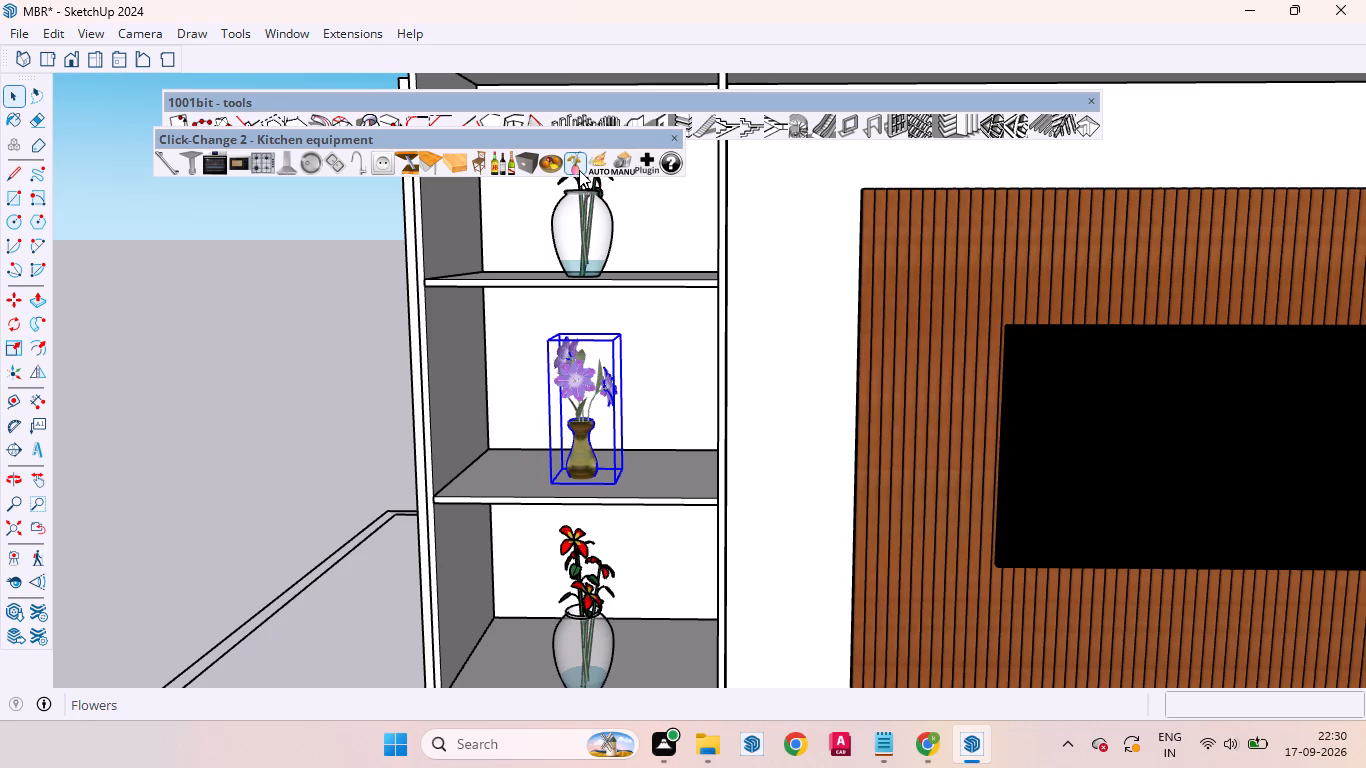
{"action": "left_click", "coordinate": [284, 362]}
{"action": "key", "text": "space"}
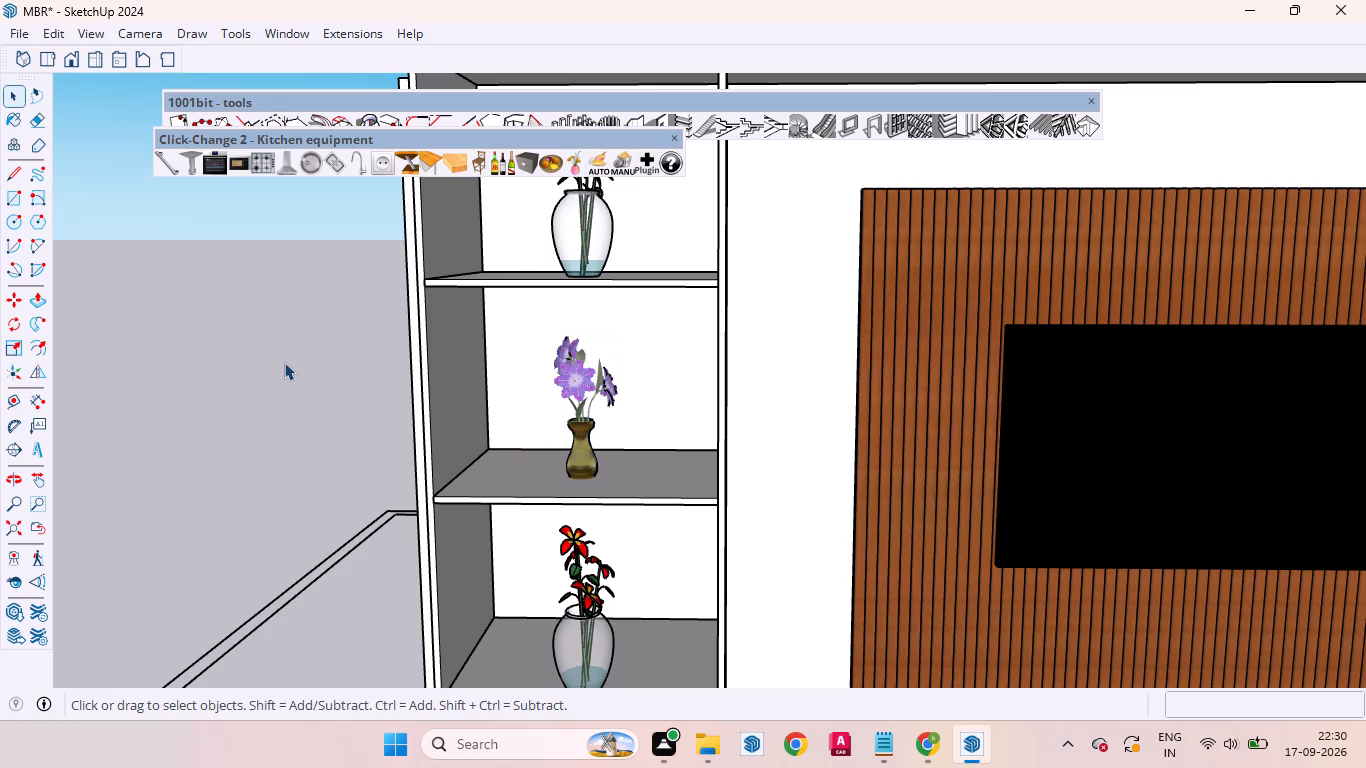
Switch the second shelf's vase through the Flowers variants to the pale blue glass vase with orange flowers, and clear the selection.
{"action": "left_click", "coordinate": [580, 368]}
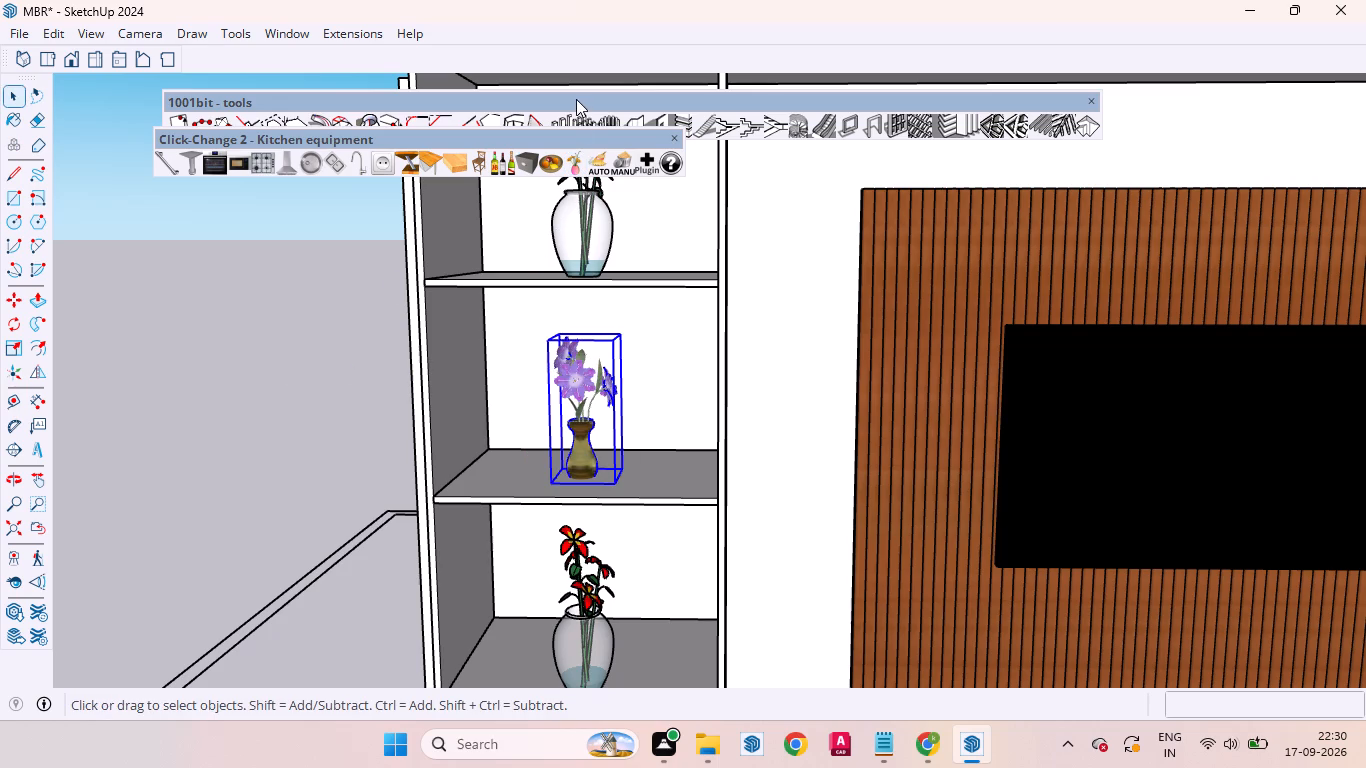
{"action": "left_click", "coordinate": [571, 159]}
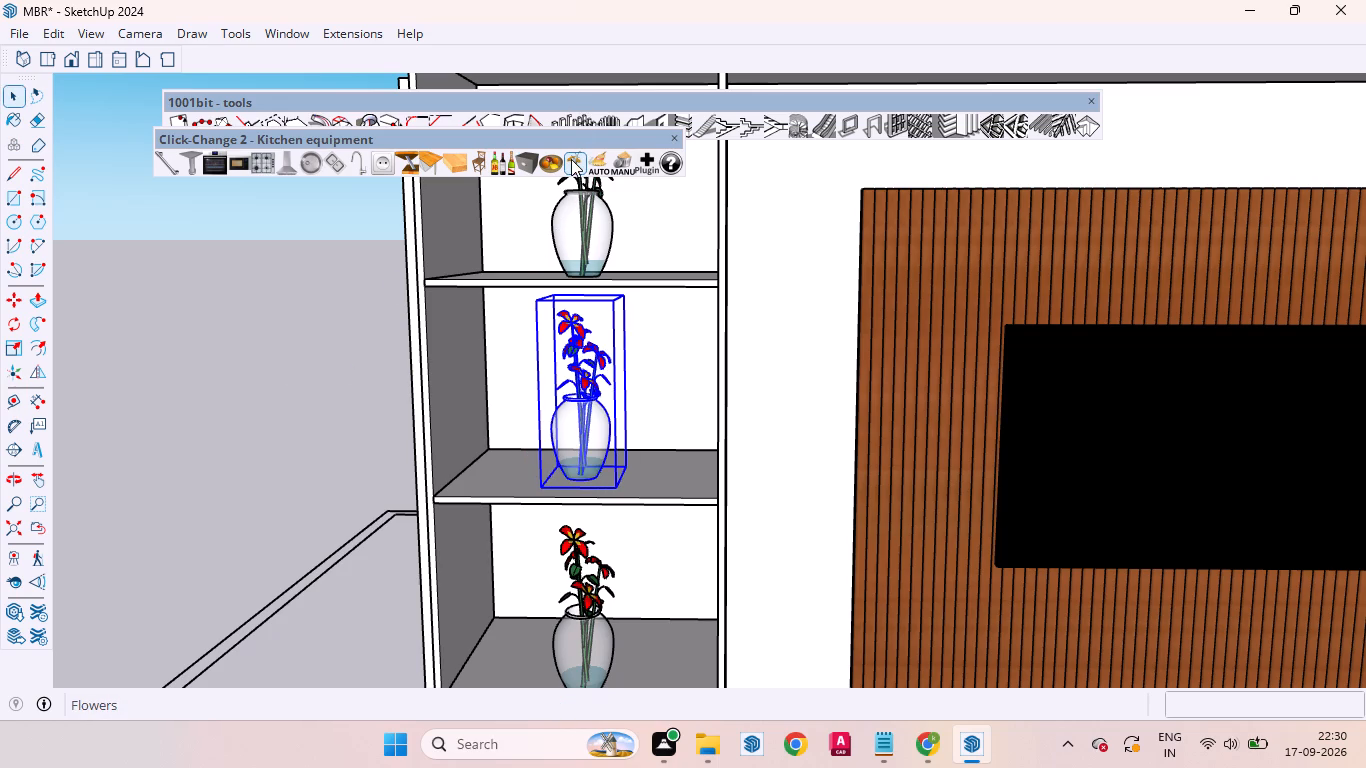
{"action": "scroll", "coordinate": [468, 343], "scroll_direction": "down", "scroll_amount": 3}
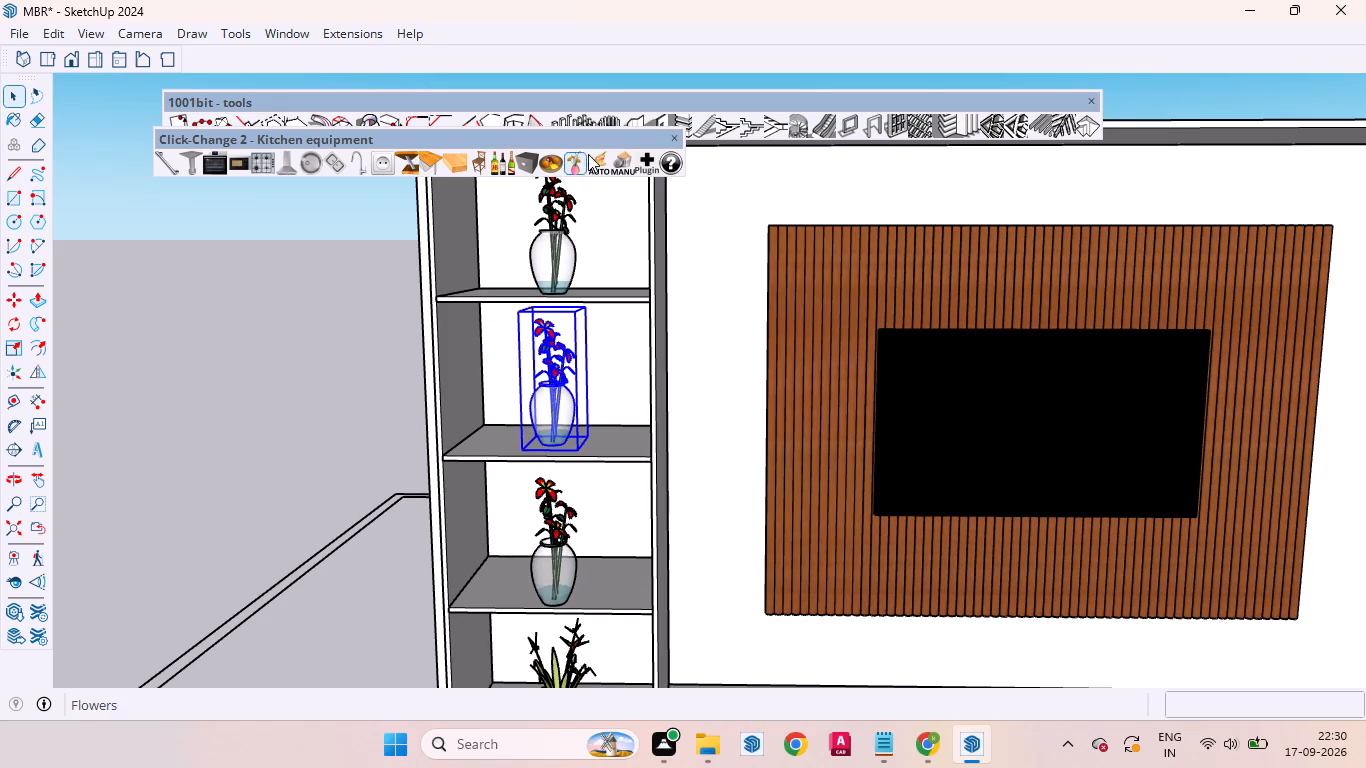
{"action": "left_click", "coordinate": [575, 172]}
{"action": "left_click", "coordinate": [575, 172]}
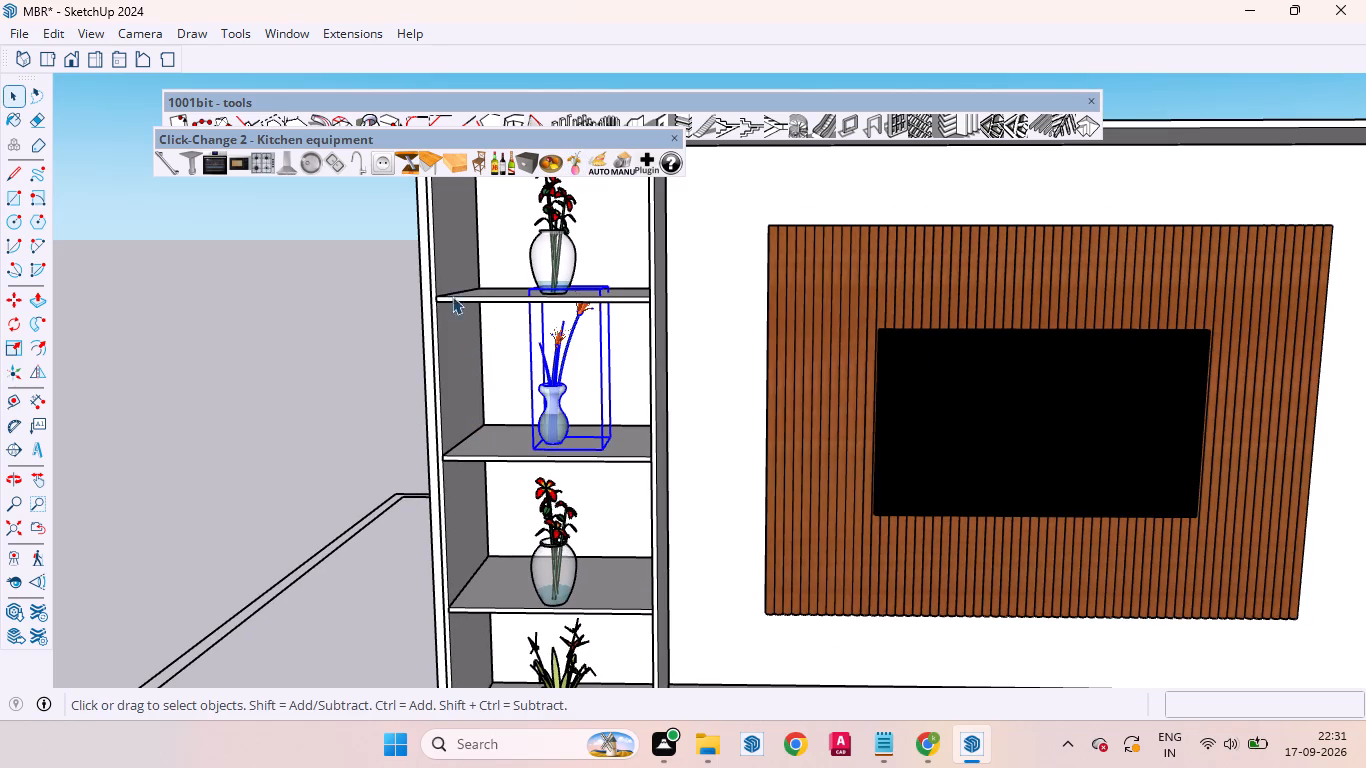
{"action": "left_click", "coordinate": [371, 355]}
{"action": "key", "text": "space"}
Scale the pale blue vase uniformly to about 0.82 so its flowers fit under the shelf above, and clear the selection.
{"action": "scroll", "coordinate": [560, 375], "scroll_direction": "up", "scroll_amount": 4}
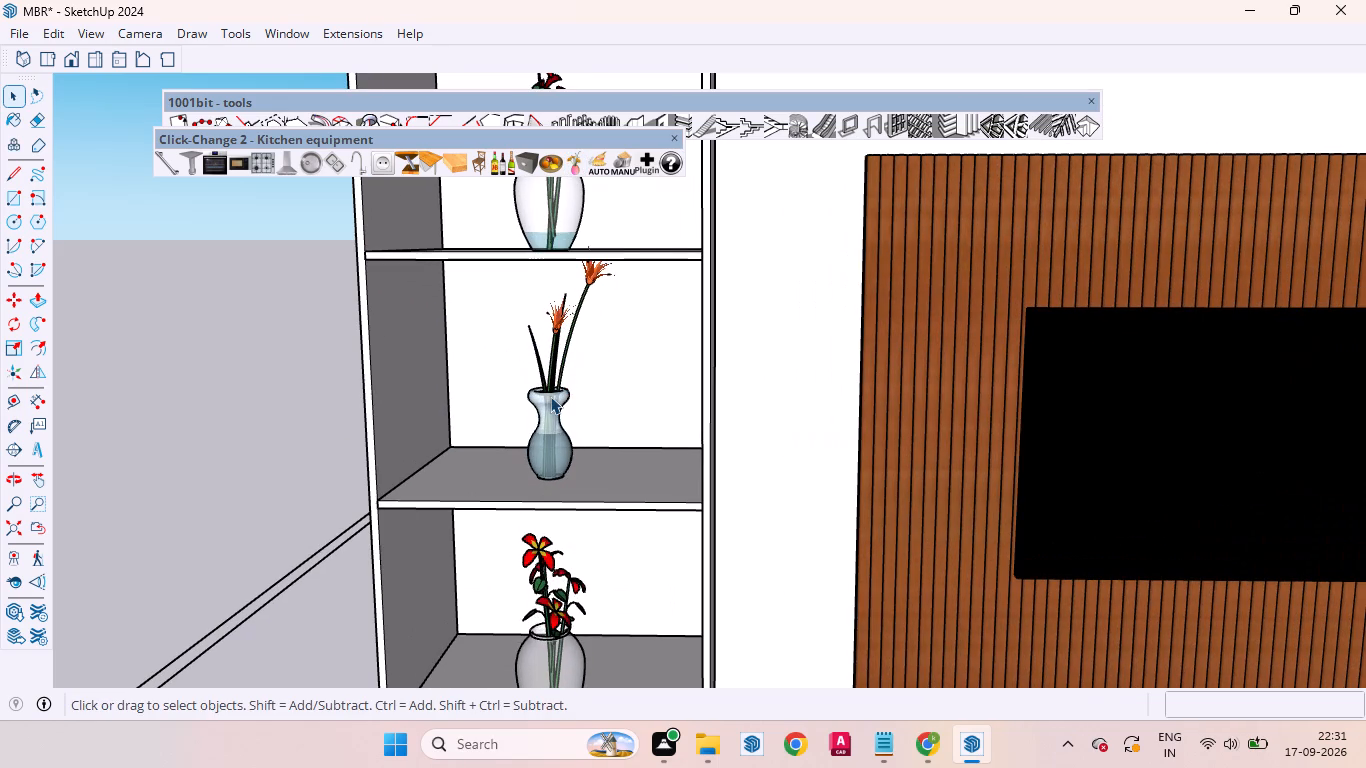
{"action": "left_click", "coordinate": [550, 396]}
{"action": "key", "text": "s"}
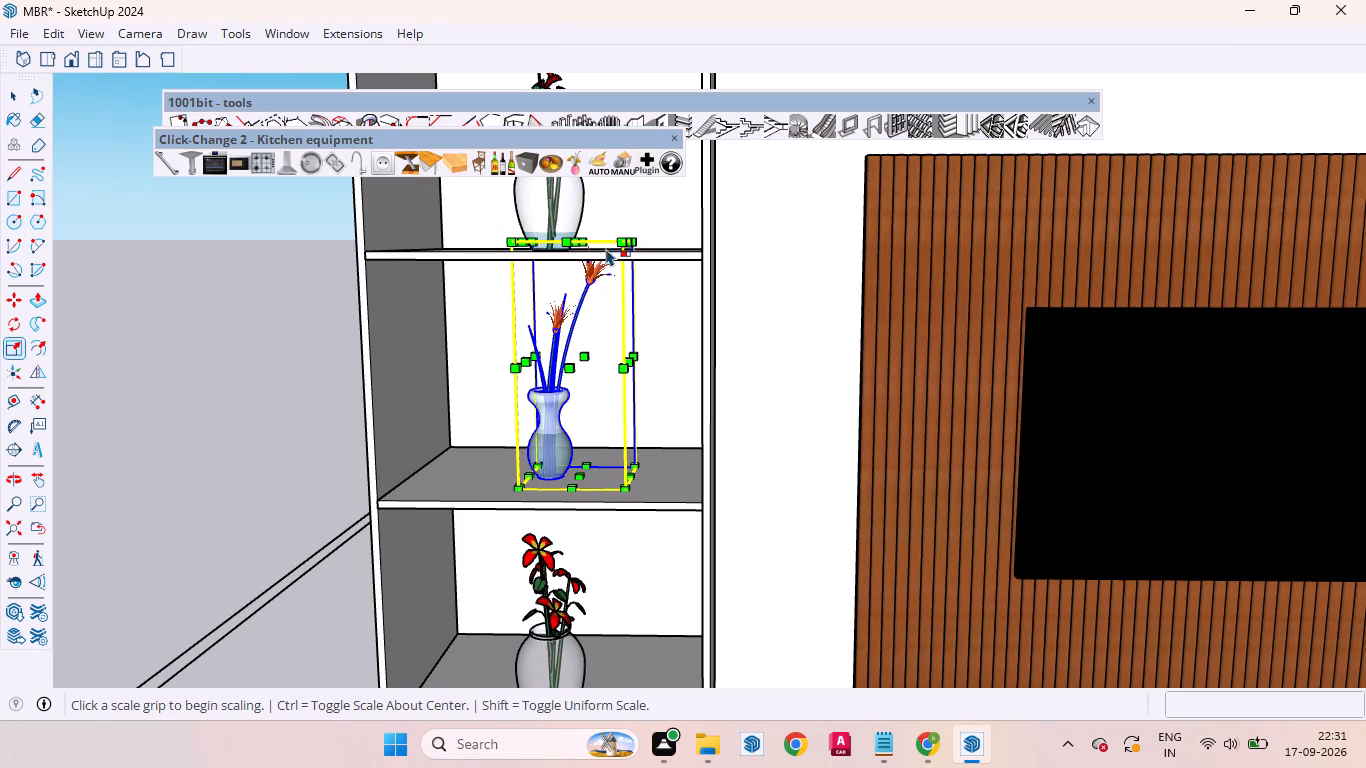
{"action": "scroll", "coordinate": [614, 242], "scroll_direction": "up", "scroll_amount": 12}
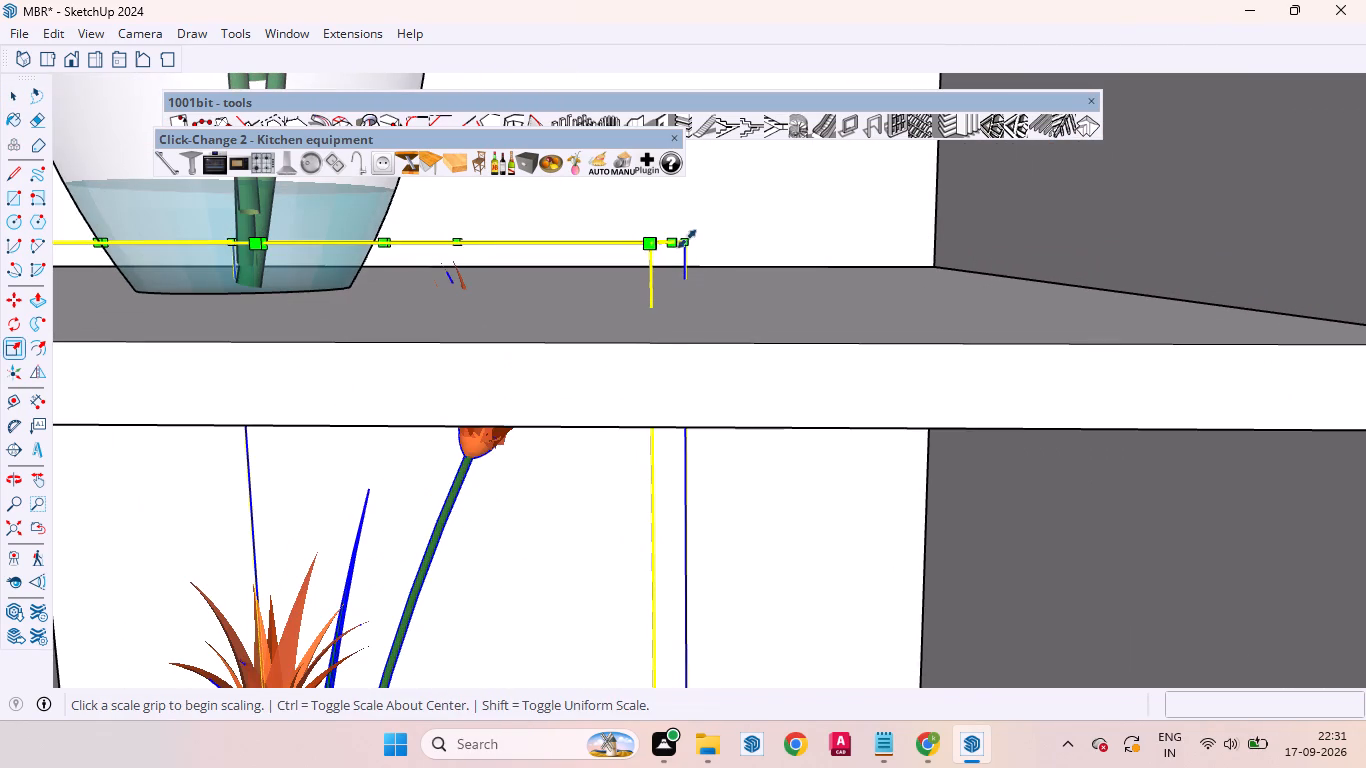
{"action": "left_click", "coordinate": [685, 237]}
{"action": "scroll", "coordinate": [659, 254], "scroll_direction": "down", "scroll_amount": 6}
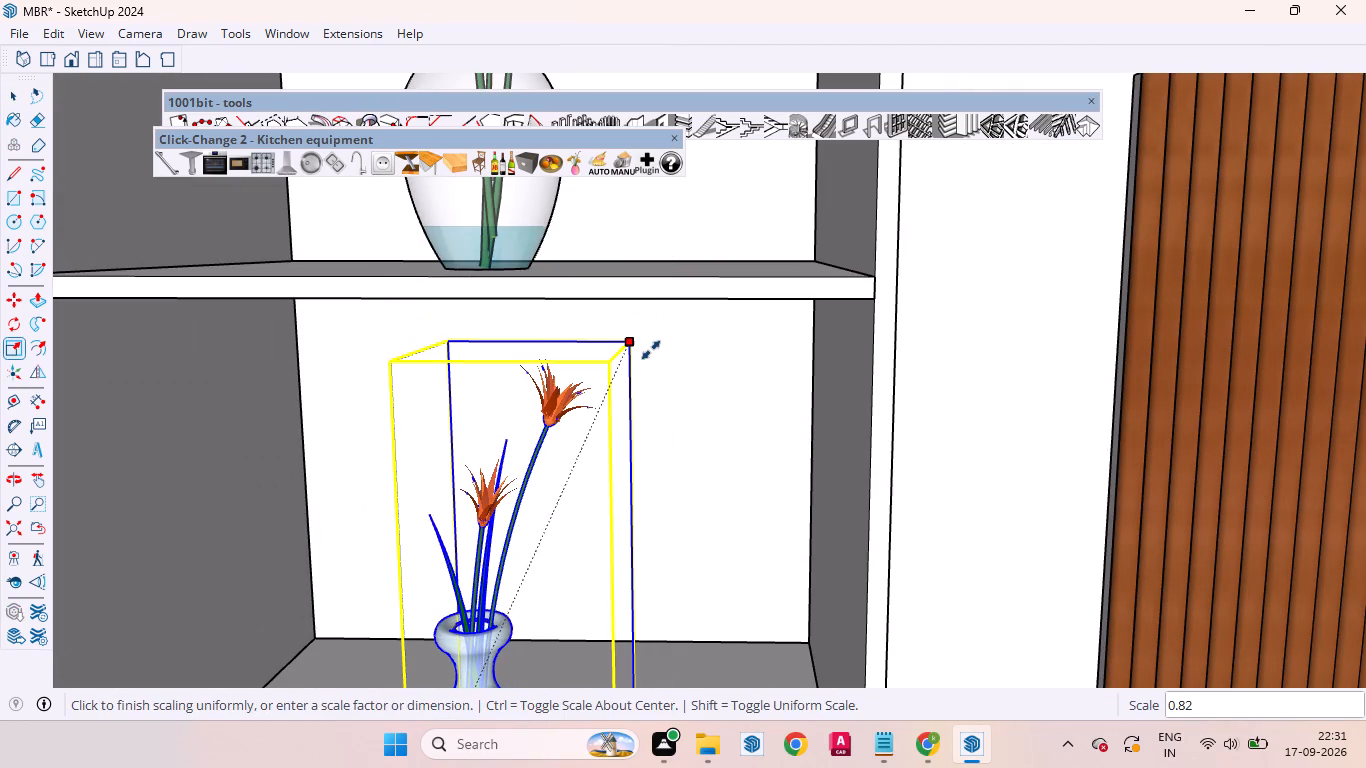
{"action": "left_click", "coordinate": [651, 350]}
{"action": "scroll", "coordinate": [626, 332], "scroll_direction": "down", "scroll_amount": 13}
{"action": "key", "text": "space"}
{"action": "left_click", "coordinate": [338, 379]}
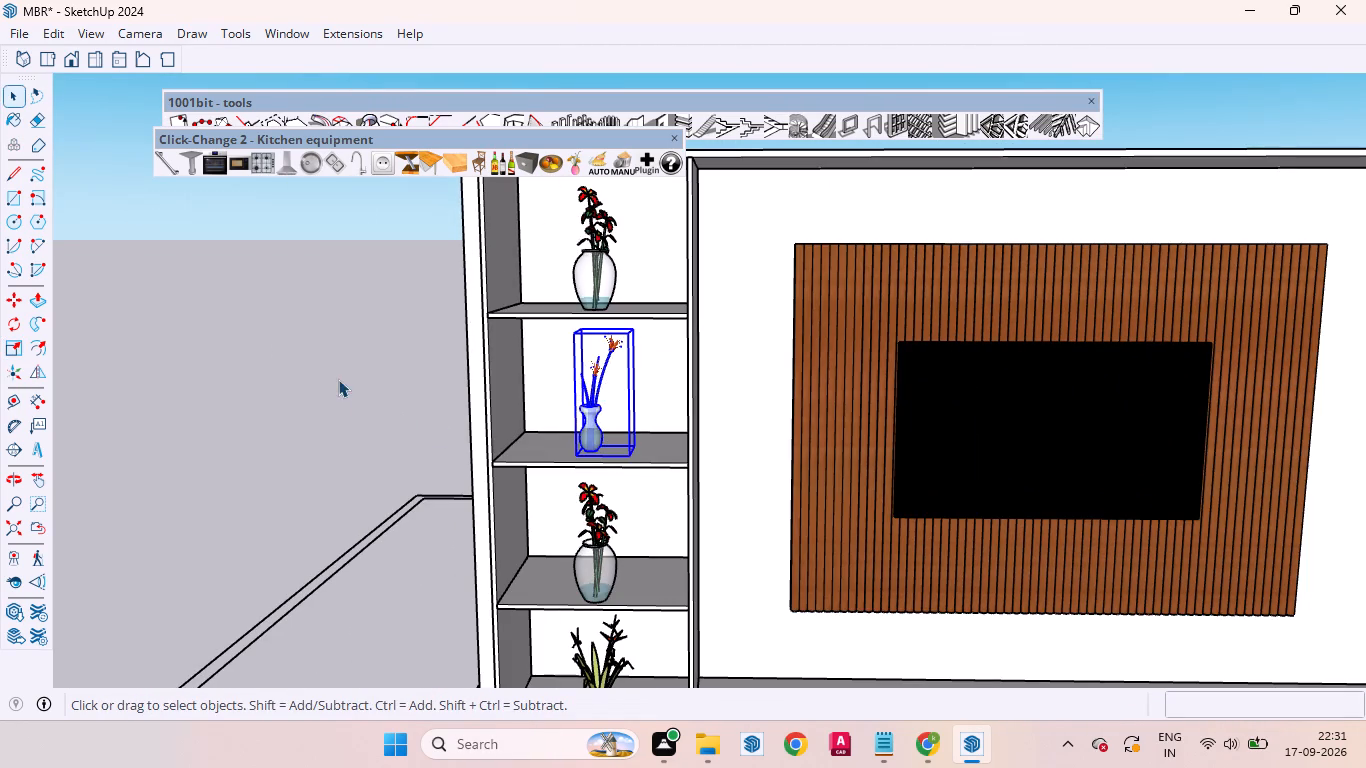
{"action": "scroll", "coordinate": [584, 315], "scroll_direction": "down", "scroll_amount": 6}
{"action": "scroll", "coordinate": [603, 487], "scroll_direction": "up", "scroll_amount": 6}
{"action": "scroll", "coordinate": [603, 487], "scroll_direction": "down", "scroll_amount": 5}
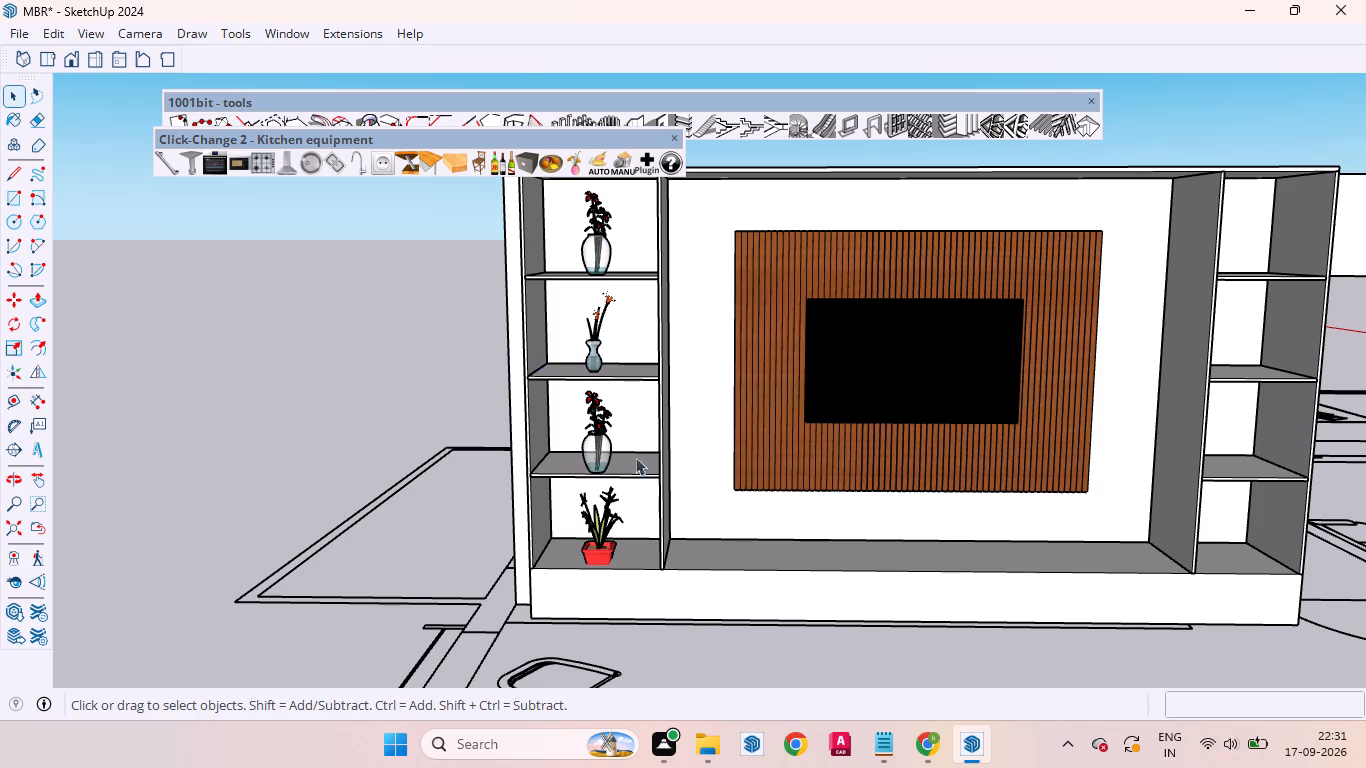
Move the red potted plant straight down about 1/16" onto the bottom shelf of the side bay, and clear the selection.
{"action": "scroll", "coordinate": [590, 579], "scroll_direction": "up", "scroll_amount": 14}
{"action": "left_click", "coordinate": [588, 533]}
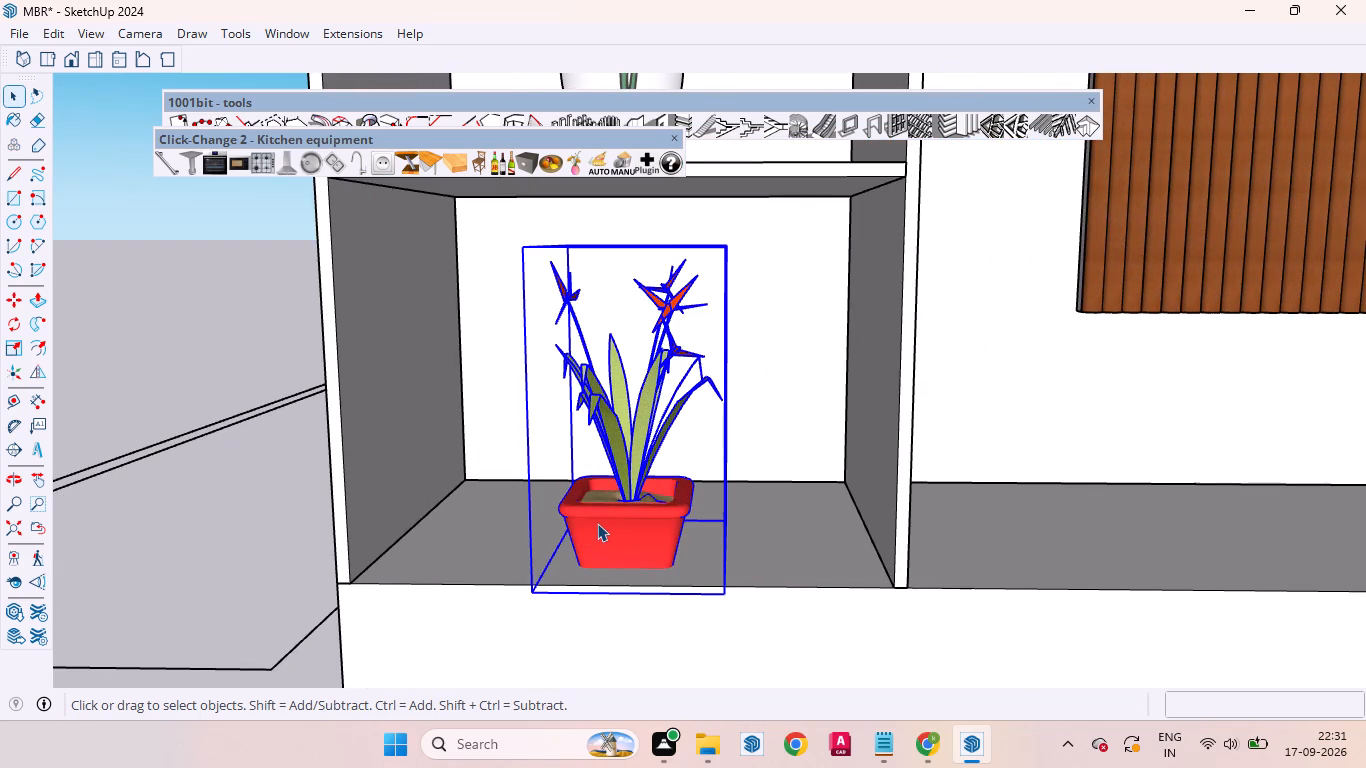
{"action": "scroll", "coordinate": [597, 523], "scroll_direction": "up", "scroll_amount": 11}
{"action": "scroll", "coordinate": [566, 597], "scroll_direction": "up", "scroll_amount": 1}
{"action": "middle_click_drag", "start_coordinate": [549, 591], "coordinate": [563, 445]}
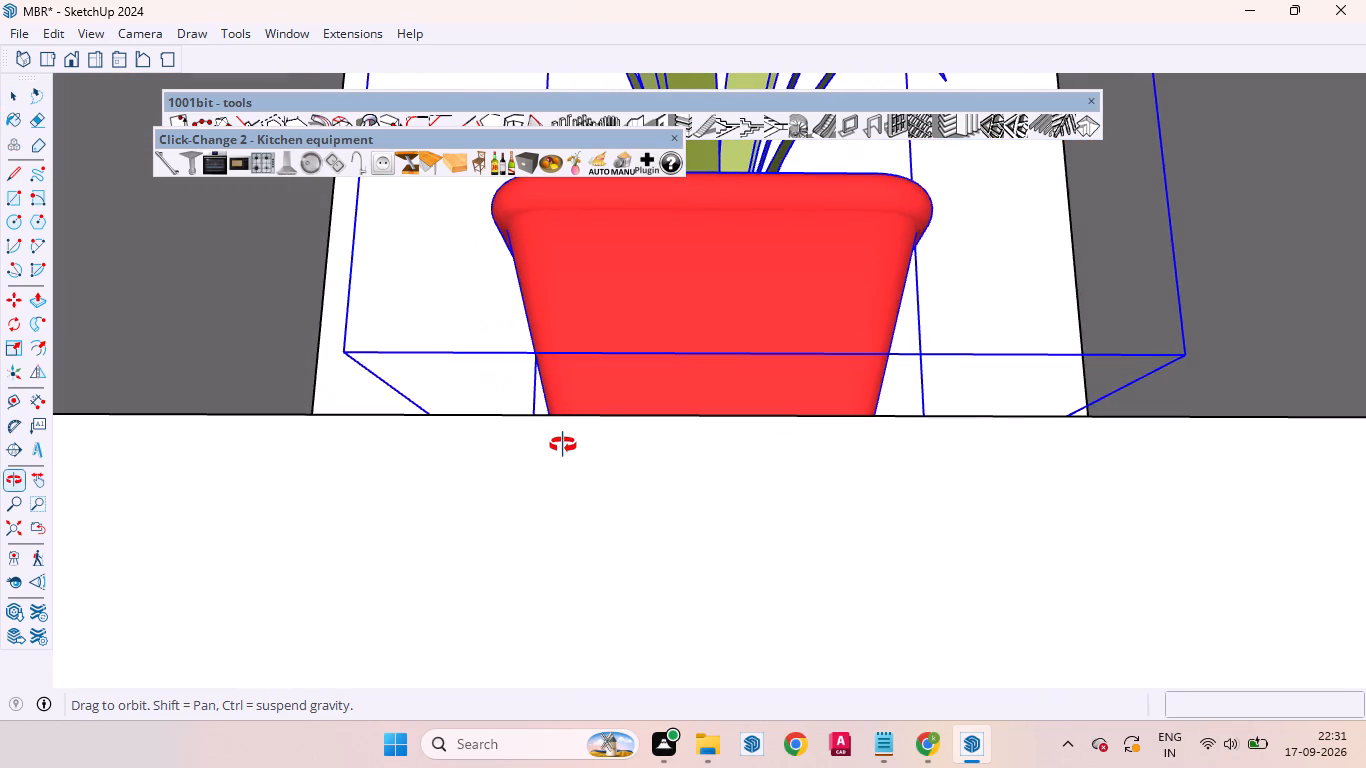
{"action": "middle_click_drag", "start_coordinate": [563, 445], "coordinate": [570, 493]}
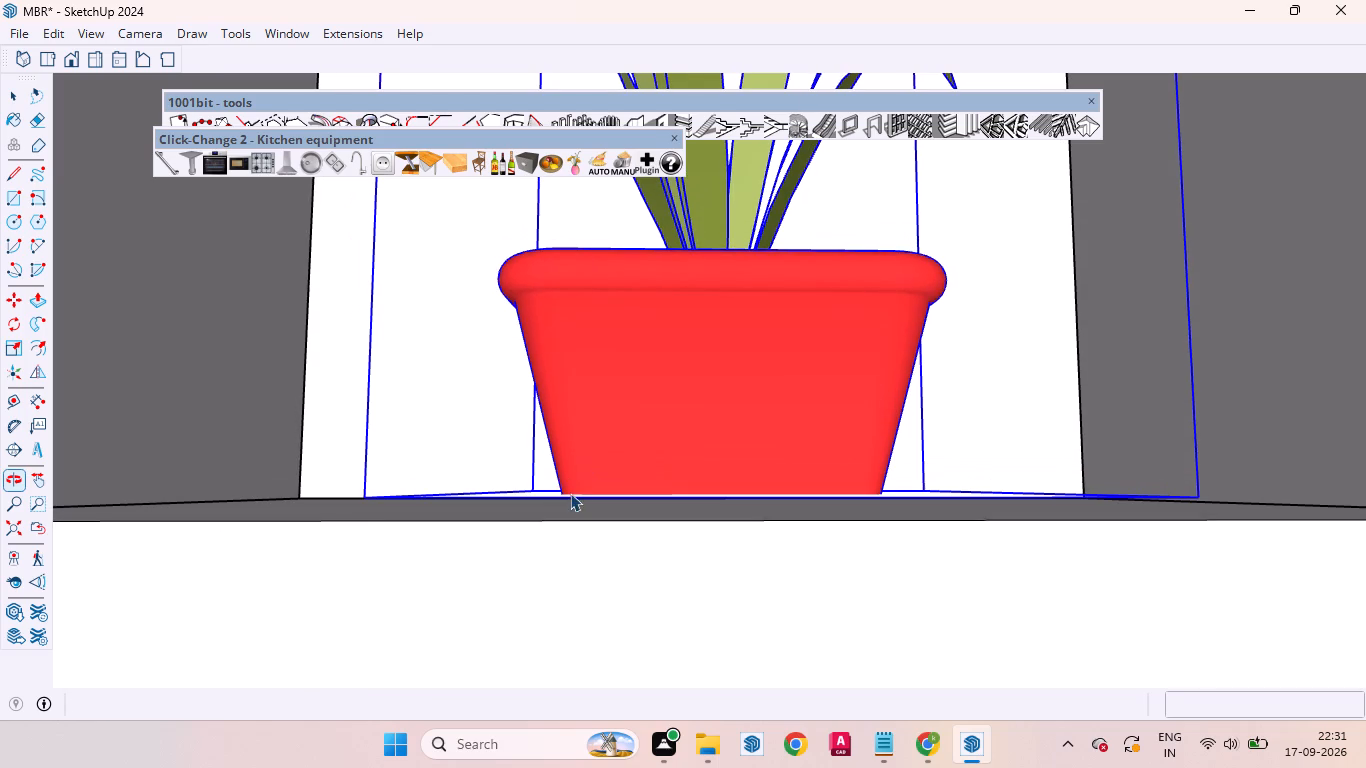
{"action": "scroll", "coordinate": [385, 509], "scroll_direction": "up", "scroll_amount": 7}
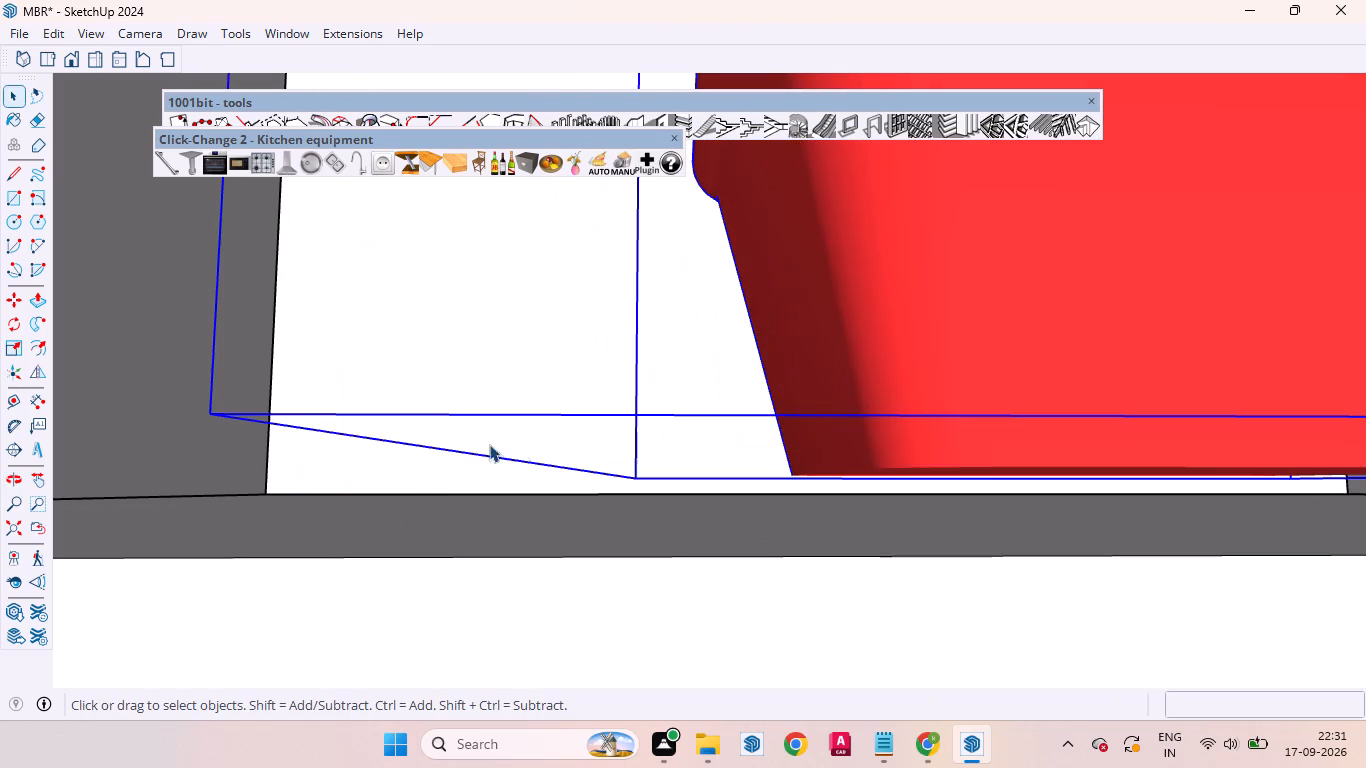
{"action": "key", "text": "m"}
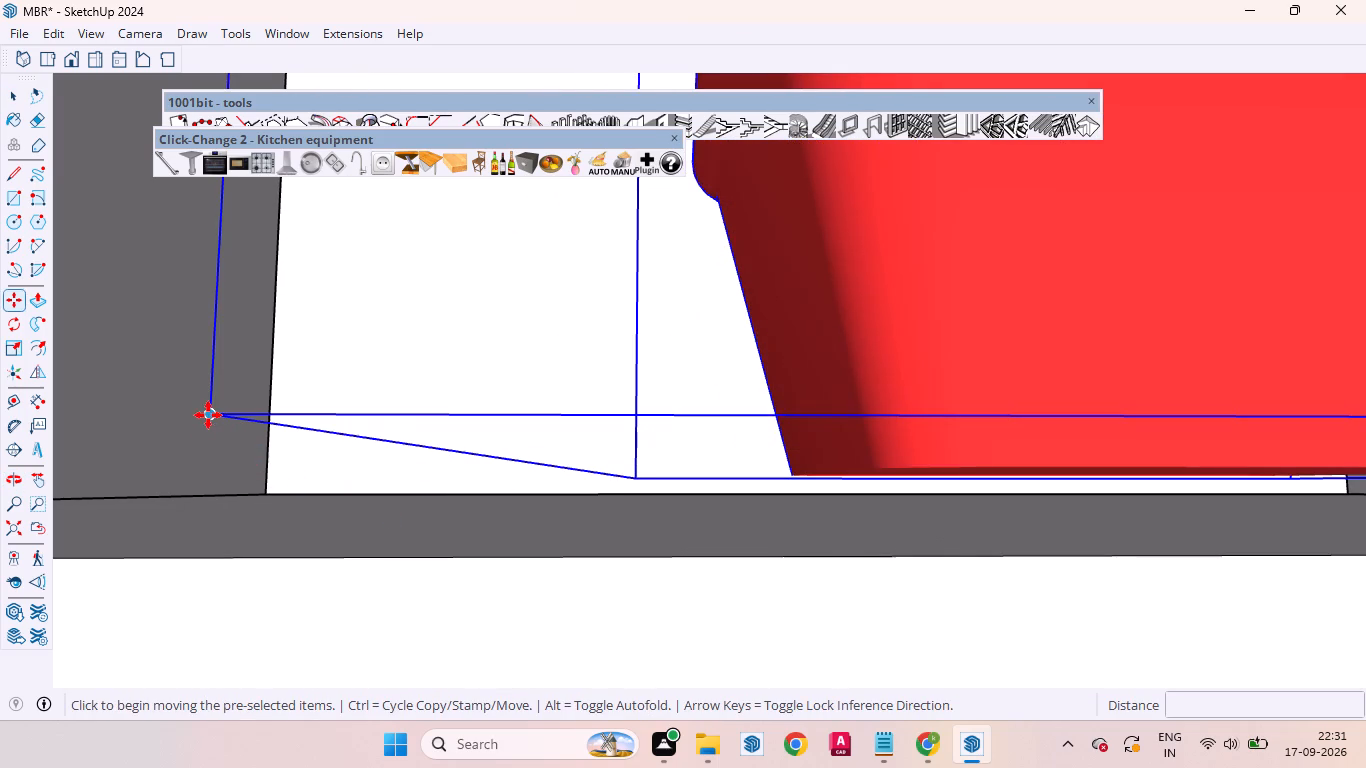
{"action": "left_click", "coordinate": [208, 415]}
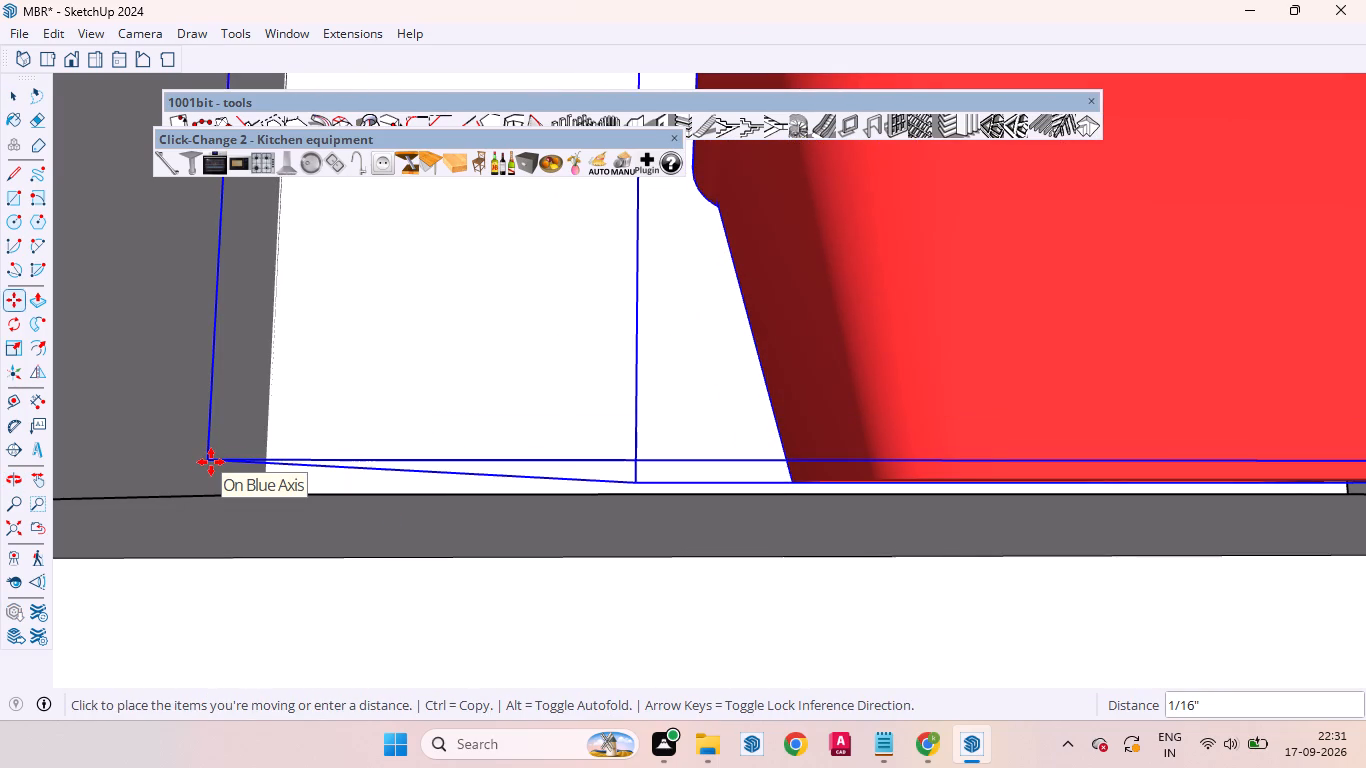
{"action": "left_click", "coordinate": [211, 462]}
{"action": "scroll", "coordinate": [343, 446], "scroll_direction": "down", "scroll_amount": 11}
{"action": "middle_click_drag", "start_coordinate": [375, 434], "coordinate": [392, 502]}
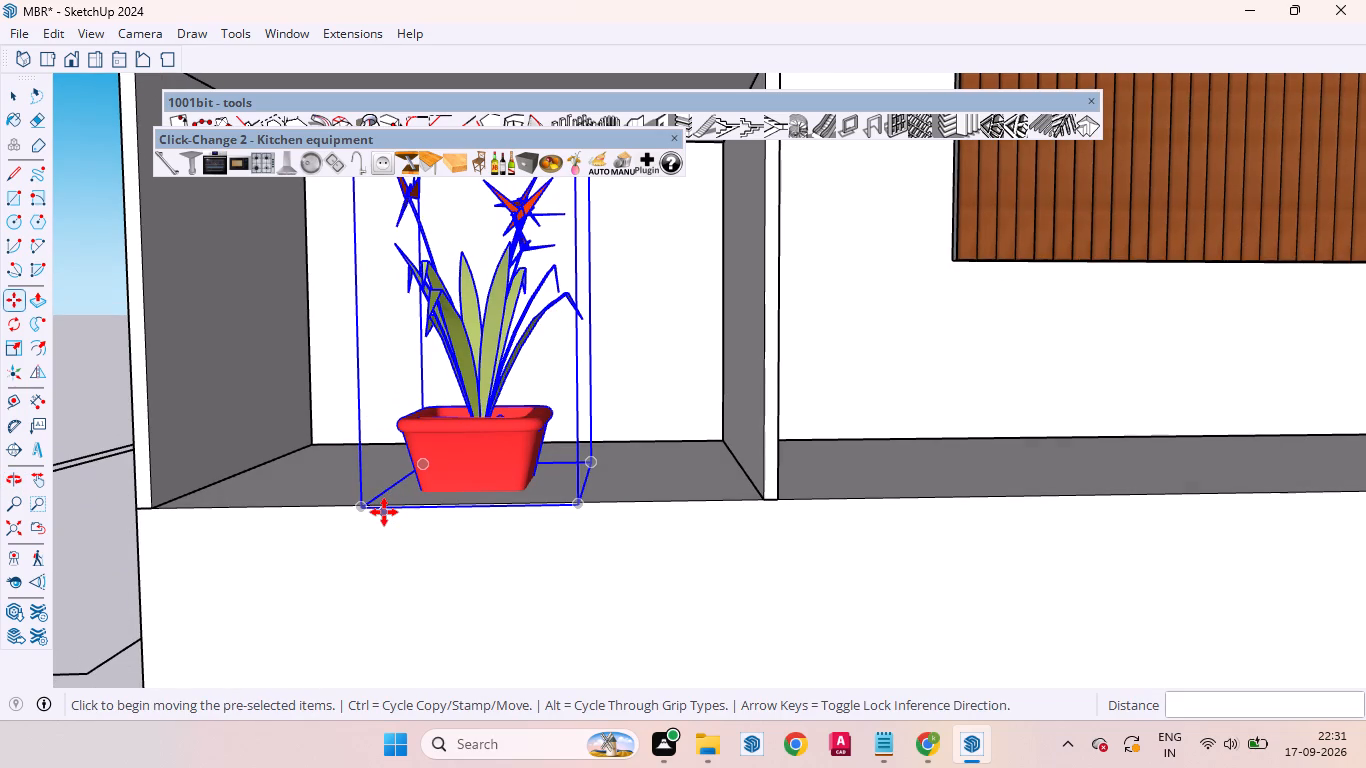
{"action": "key", "text": "Escape"}
{"action": "key", "text": "space"}
{"action": "scroll", "coordinate": [565, 488], "scroll_direction": "down", "scroll_amount": 5}
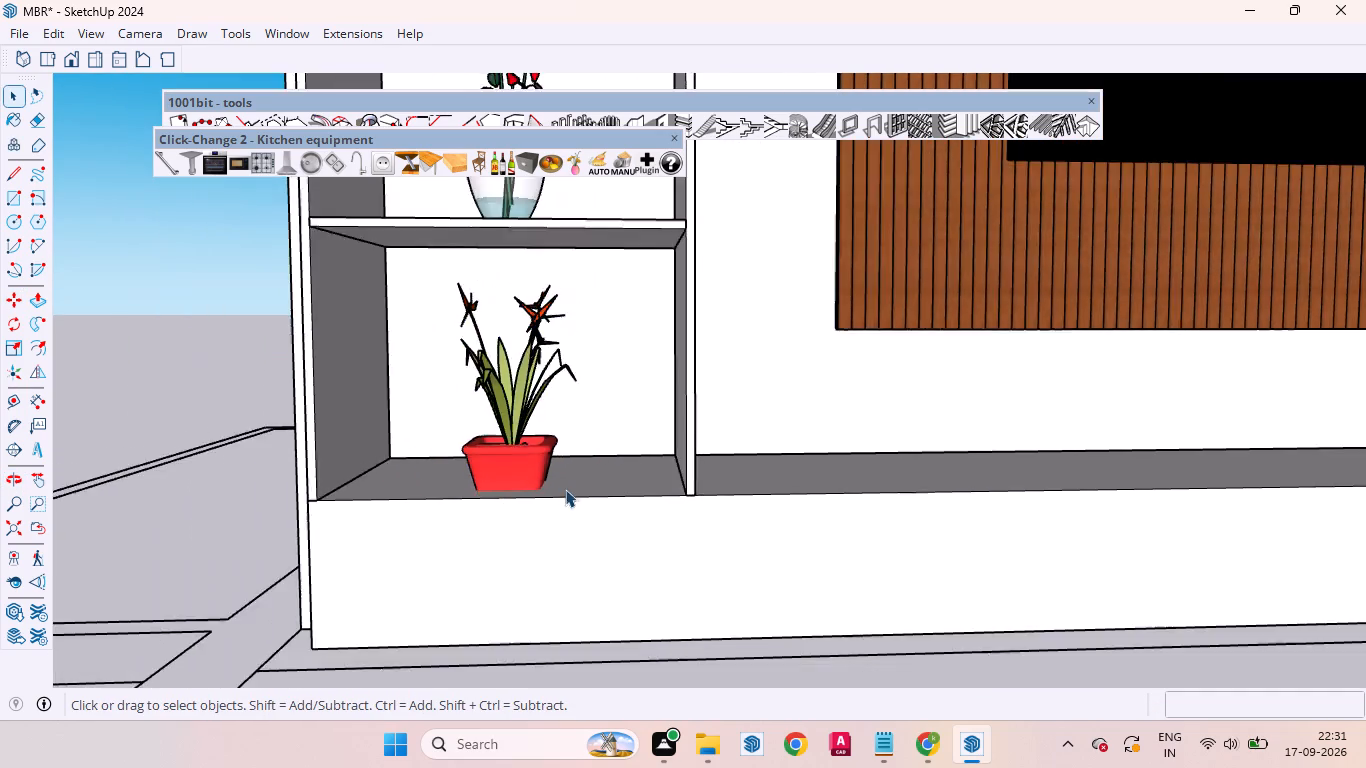
{"action": "scroll", "coordinate": [565, 489], "scroll_direction": "down", "scroll_amount": 6}
{"action": "key", "text": "space"}
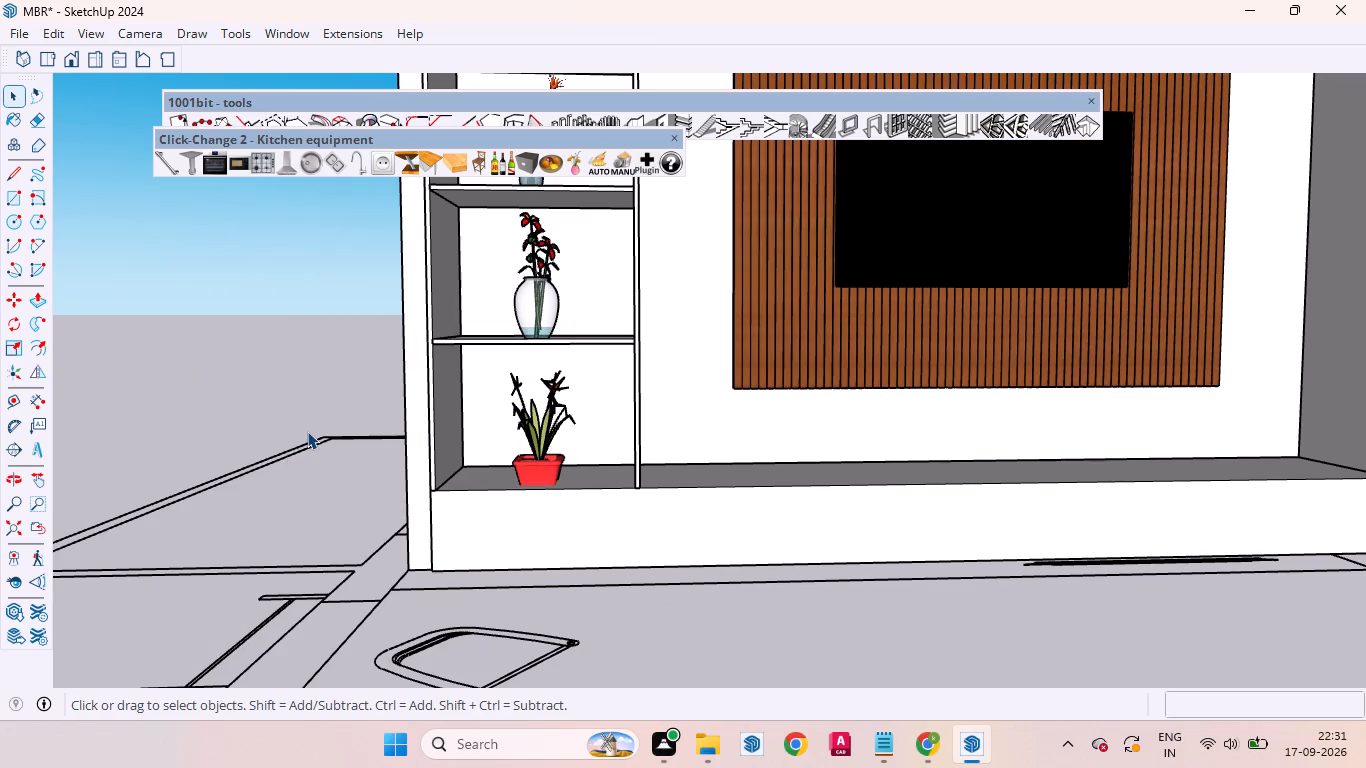
{"action": "key", "text": "space"}
Examine the four decorated shelves against the whole TV wall unit, comparing the vases and the potted plant.
{"action": "scroll", "coordinate": [262, 426], "scroll_direction": "down", "scroll_amount": 8}
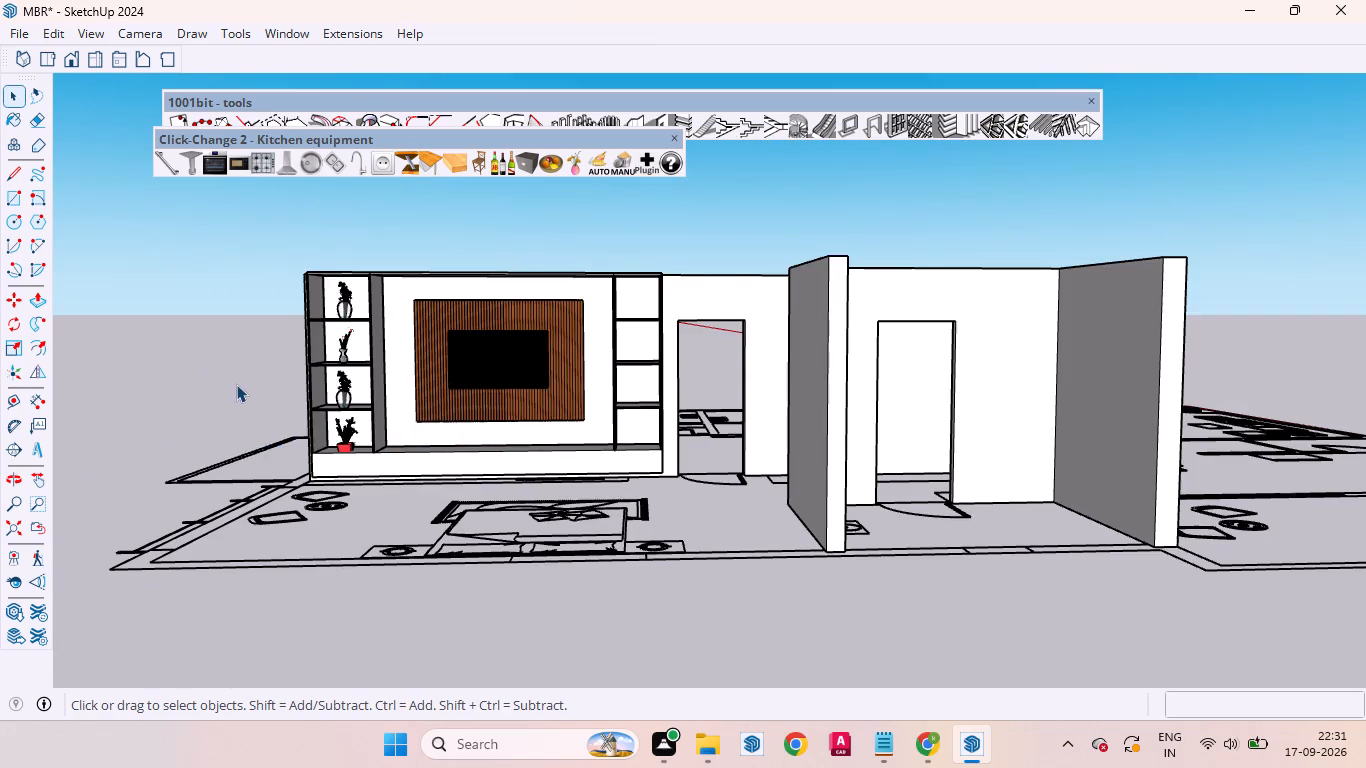
{"action": "scroll", "coordinate": [229, 379], "scroll_direction": "up", "scroll_amount": 6}
{"action": "key", "text": "space"}
{"action": "left_click", "coordinate": [294, 346]}
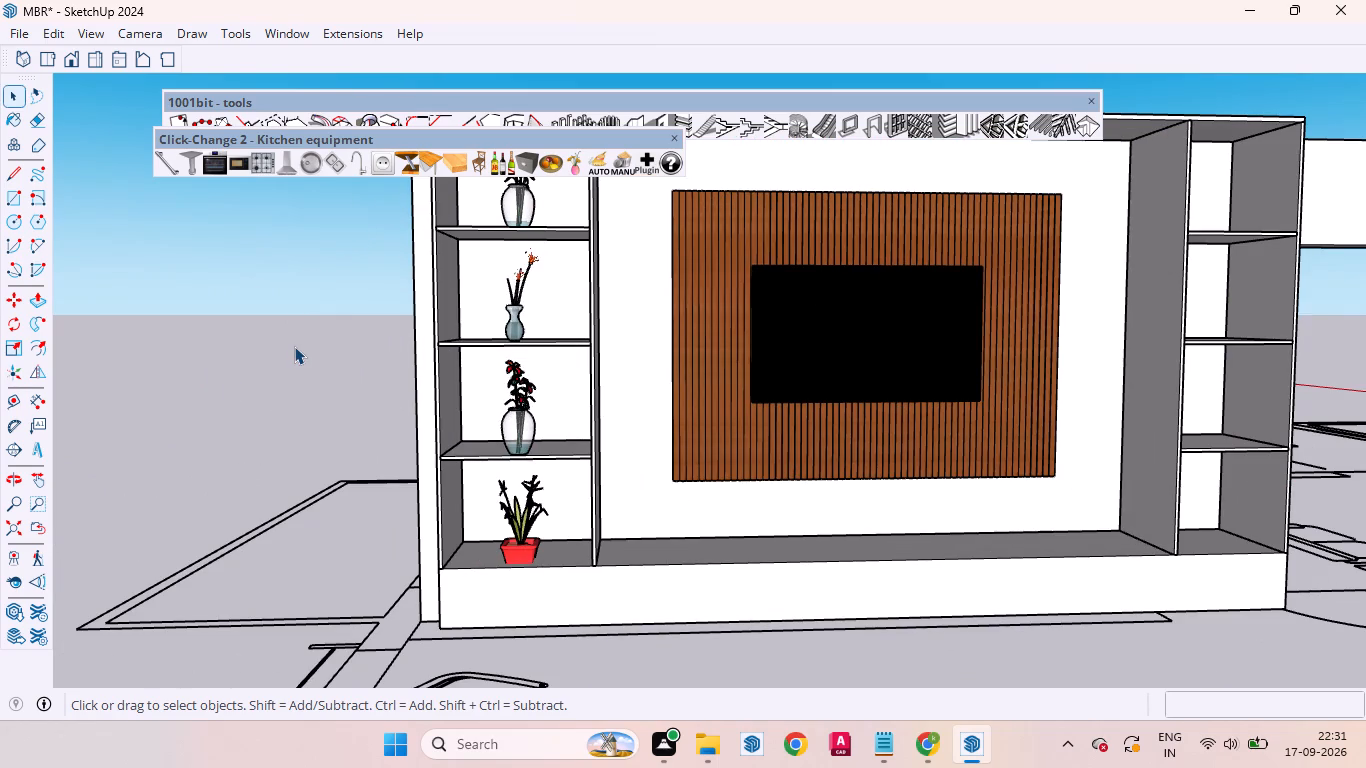
{"action": "key", "text": "Escape"}
{"action": "scroll", "coordinate": [335, 408], "scroll_direction": "down", "scroll_amount": 7}
{"action": "scroll", "coordinate": [399, 343], "scroll_direction": "up", "scroll_amount": 9}
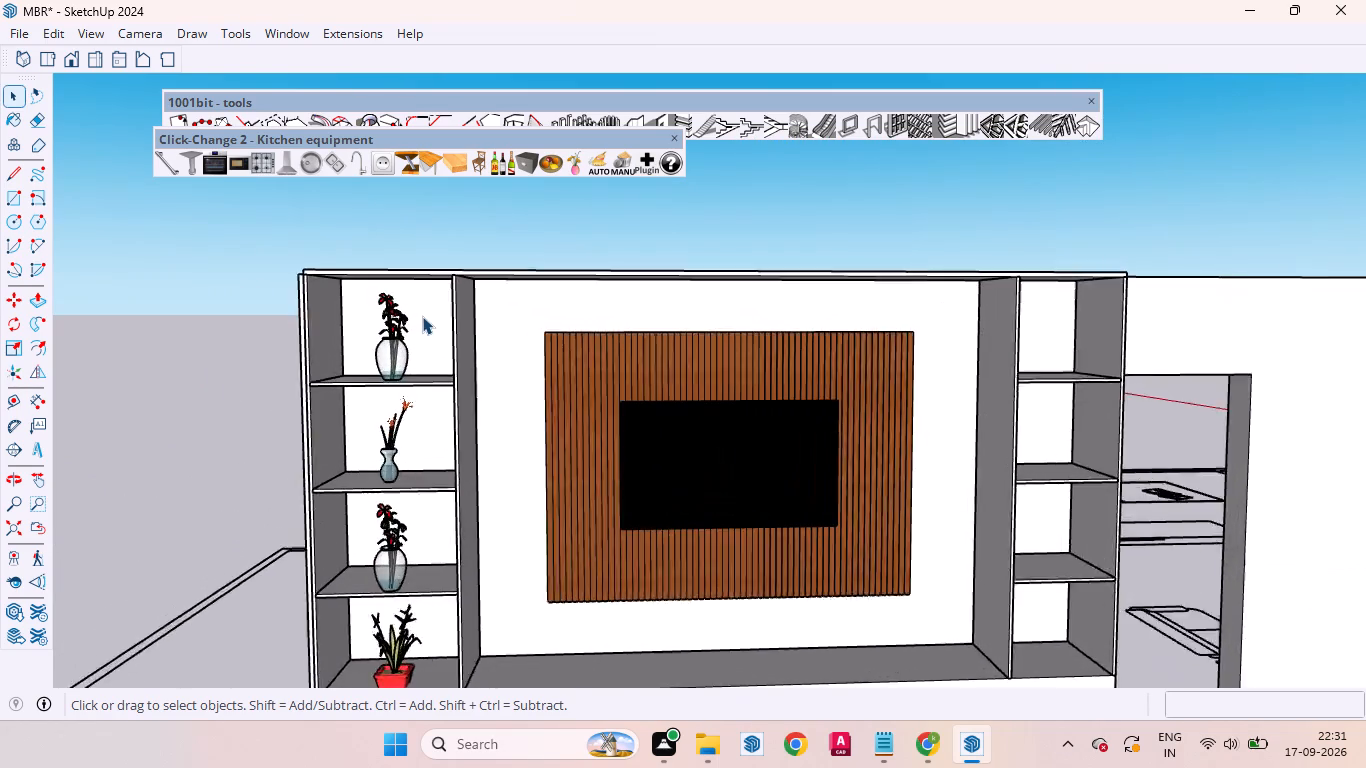
{"action": "scroll", "coordinate": [422, 316], "scroll_direction": "up", "scroll_amount": 11}
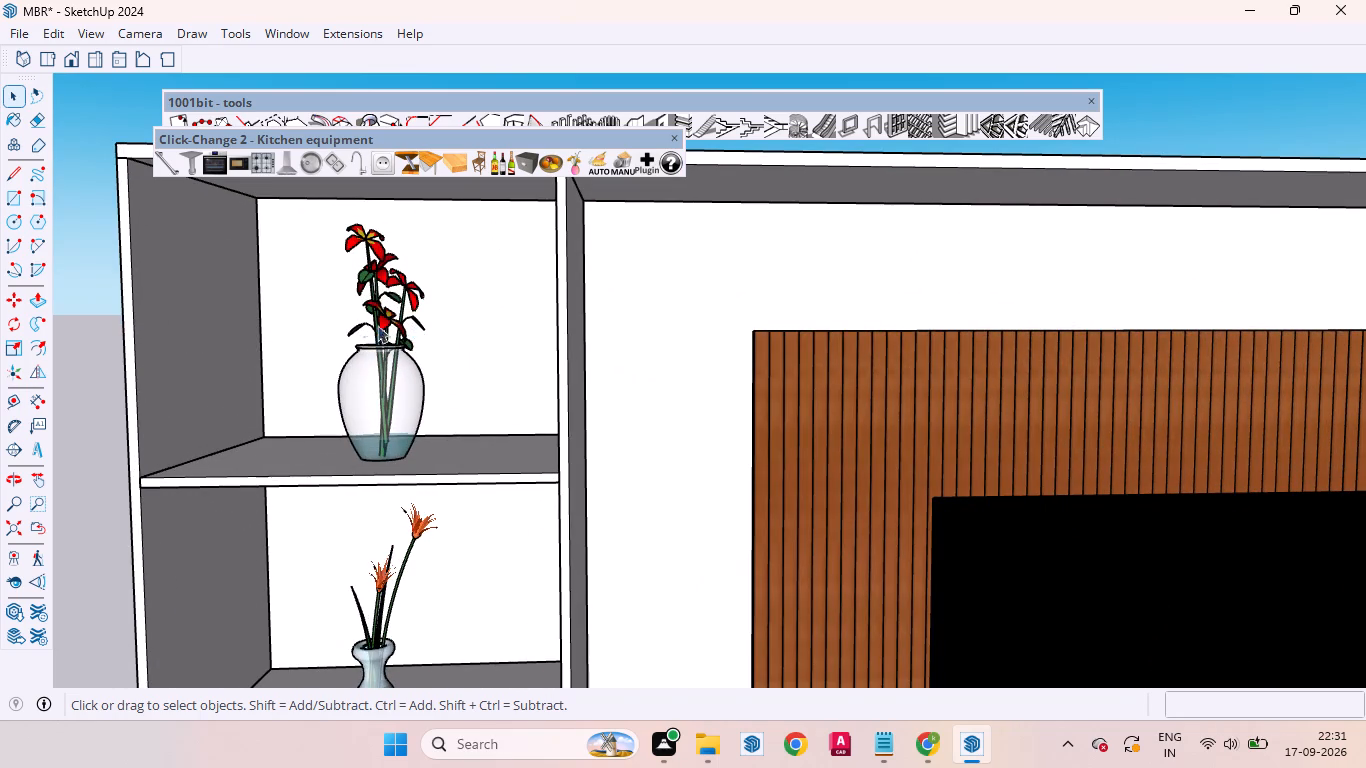
{"action": "scroll", "coordinate": [364, 315], "scroll_direction": "down", "scroll_amount": 12}
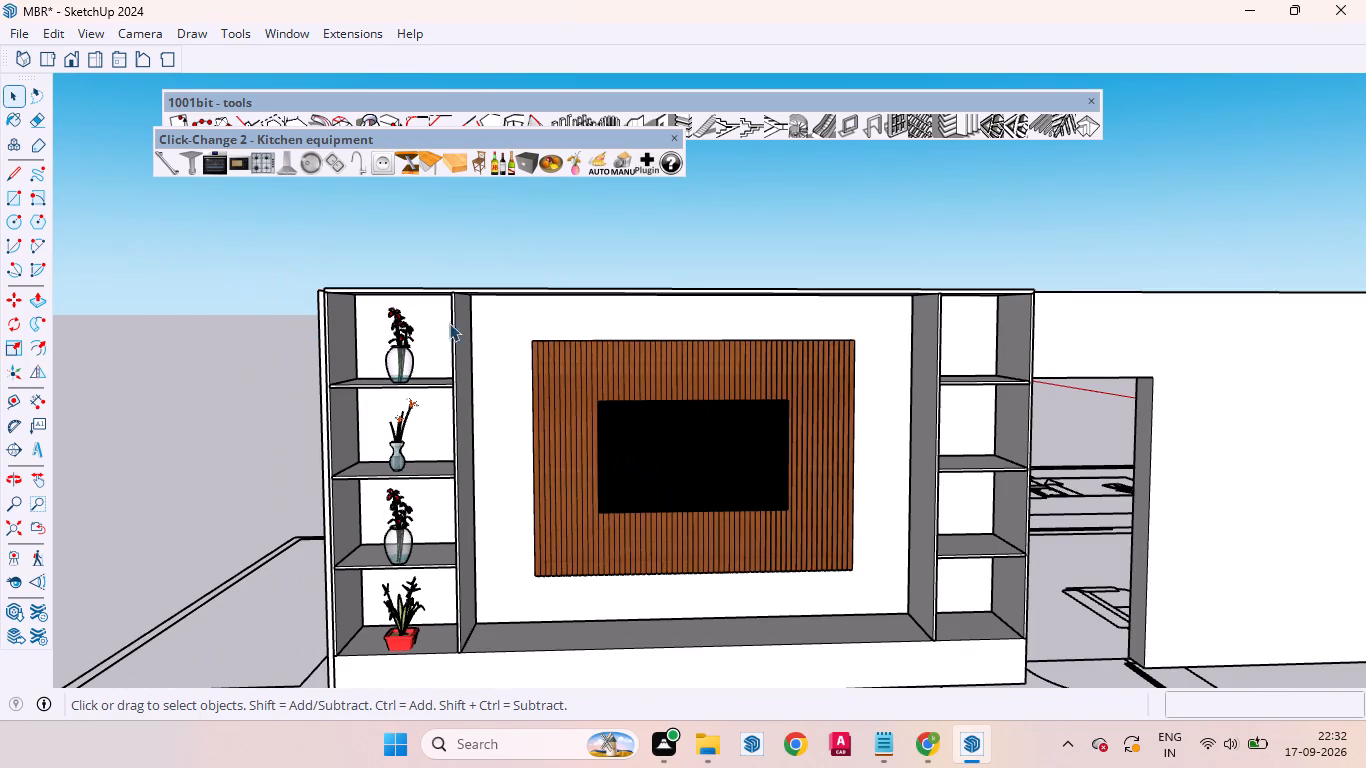
{"action": "scroll", "coordinate": [460, 314], "scroll_direction": "down", "scroll_amount": 6}
{"action": "scroll", "coordinate": [418, 348], "scroll_direction": "up", "scroll_amount": 5}
{"action": "scroll", "coordinate": [505, 327], "scroll_direction": "down", "scroll_amount": 5}
{"action": "scroll", "coordinate": [543, 333], "scroll_direction": "up", "scroll_amount": 1}
{"action": "scroll", "coordinate": [543, 333], "scroll_direction": "down", "scroll_amount": 1}
{"action": "scroll", "coordinate": [508, 369], "scroll_direction": "up", "scroll_amount": 5}
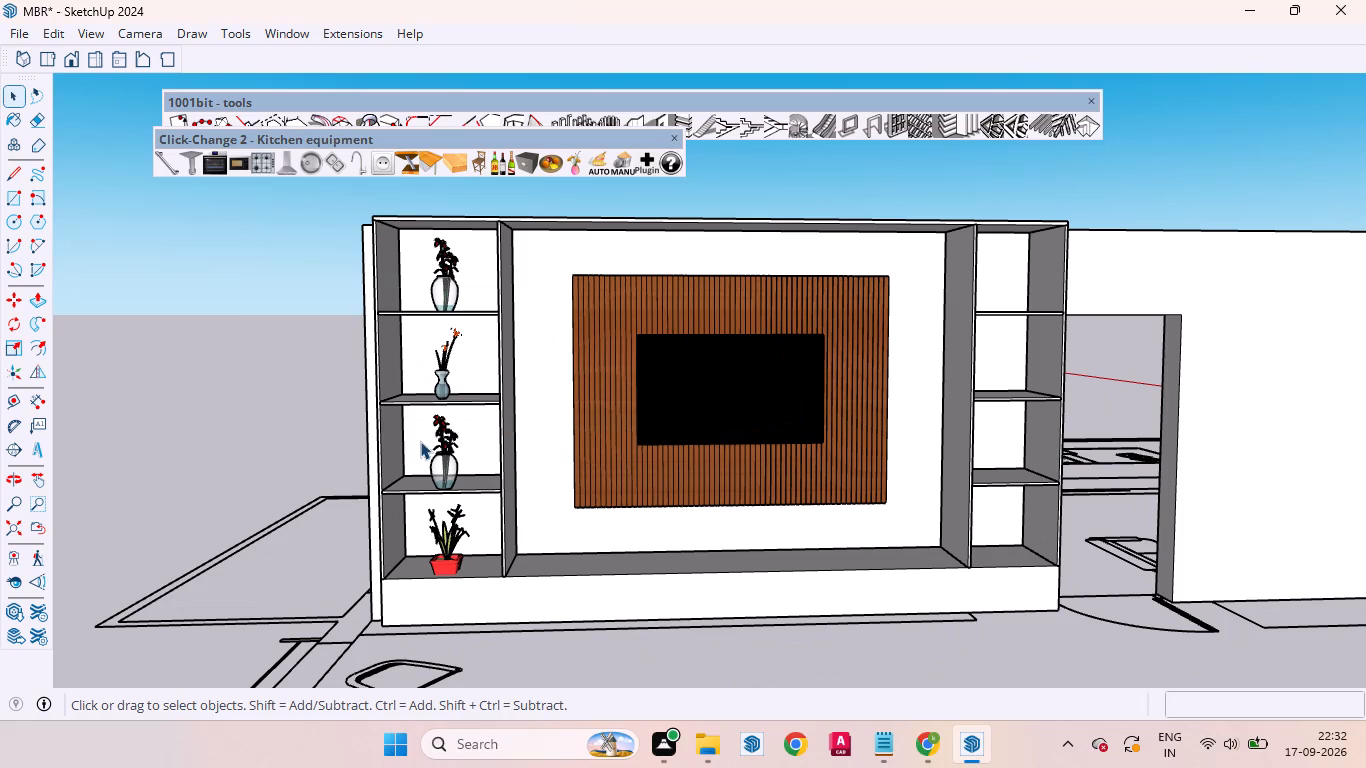
{"action": "scroll", "coordinate": [446, 398], "scroll_direction": "up", "scroll_amount": 5}
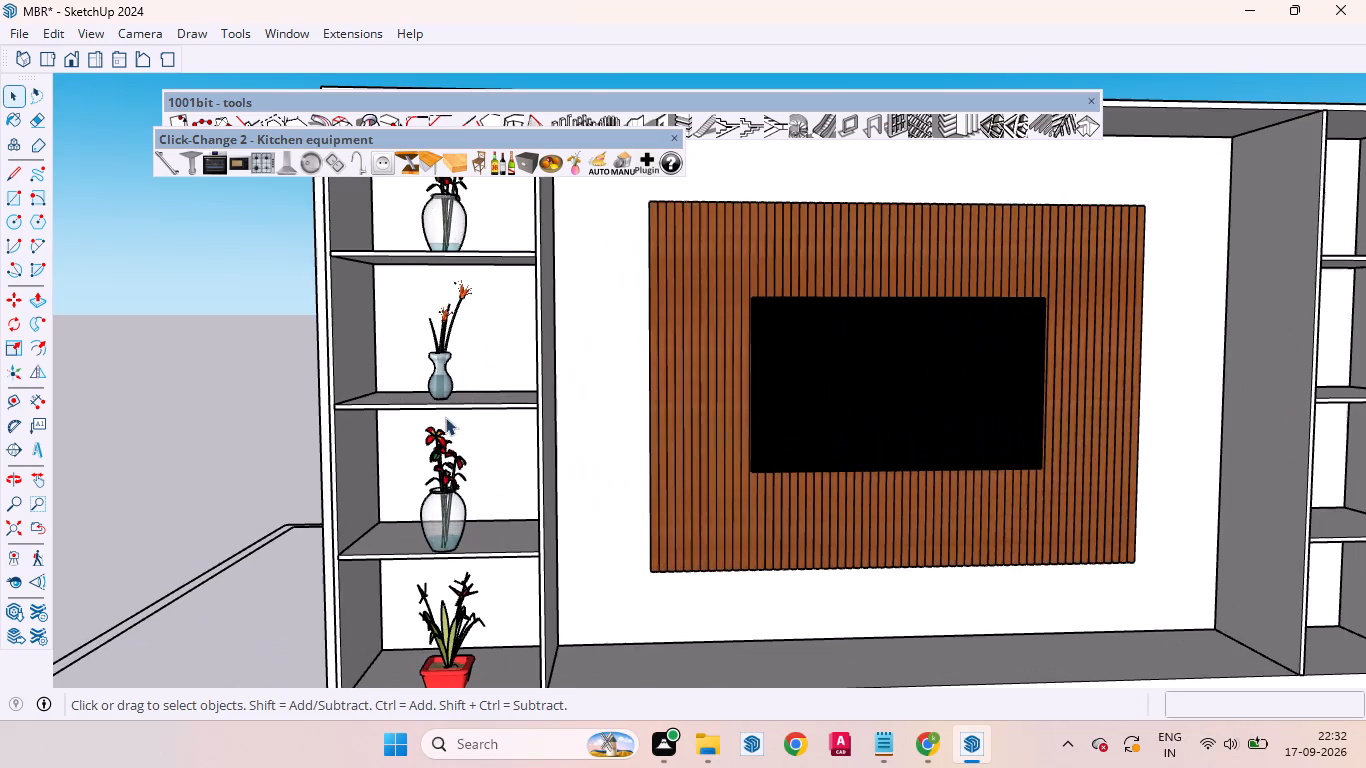
{"action": "scroll", "coordinate": [445, 509], "scroll_direction": "down", "scroll_amount": 3}
{"action": "scroll", "coordinate": [446, 423], "scroll_direction": "up", "scroll_amount": 5}
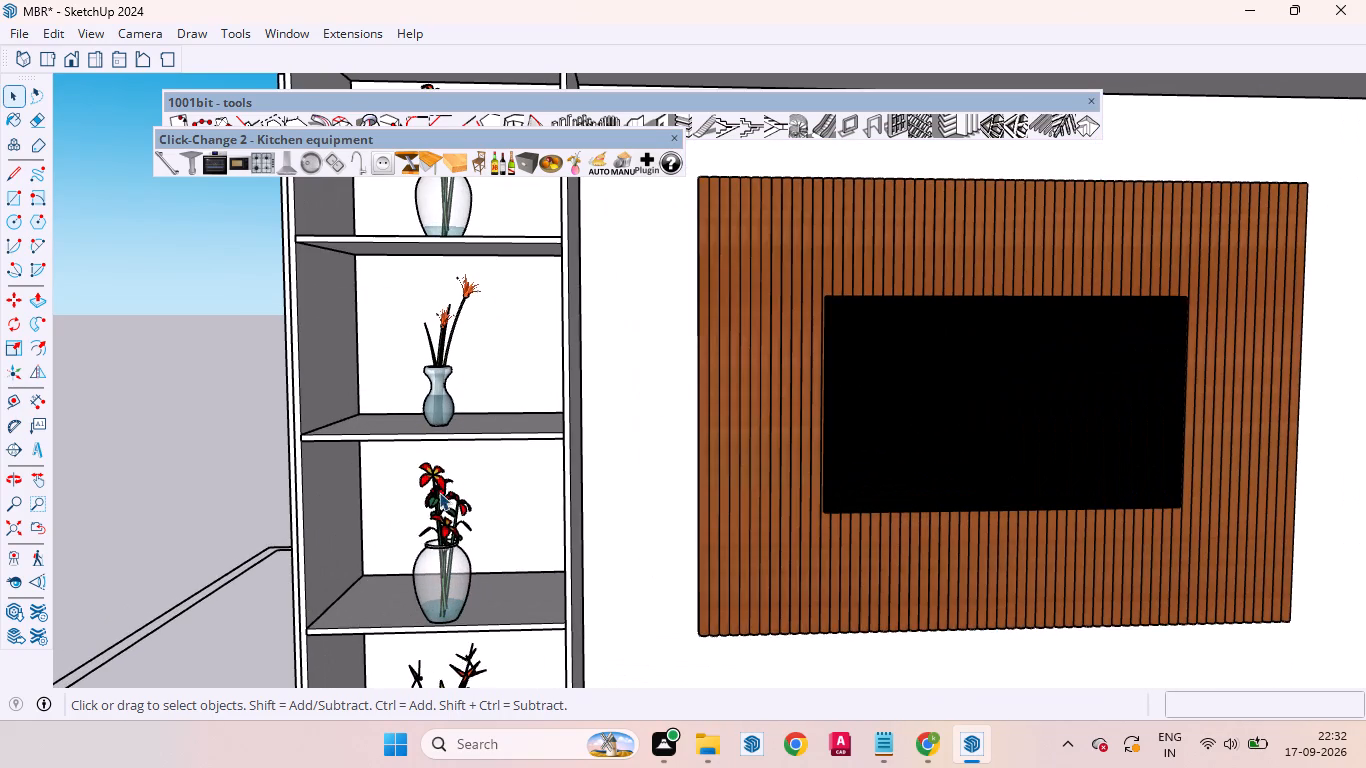
{"action": "scroll", "coordinate": [458, 556], "scroll_direction": "down", "scroll_amount": 3}
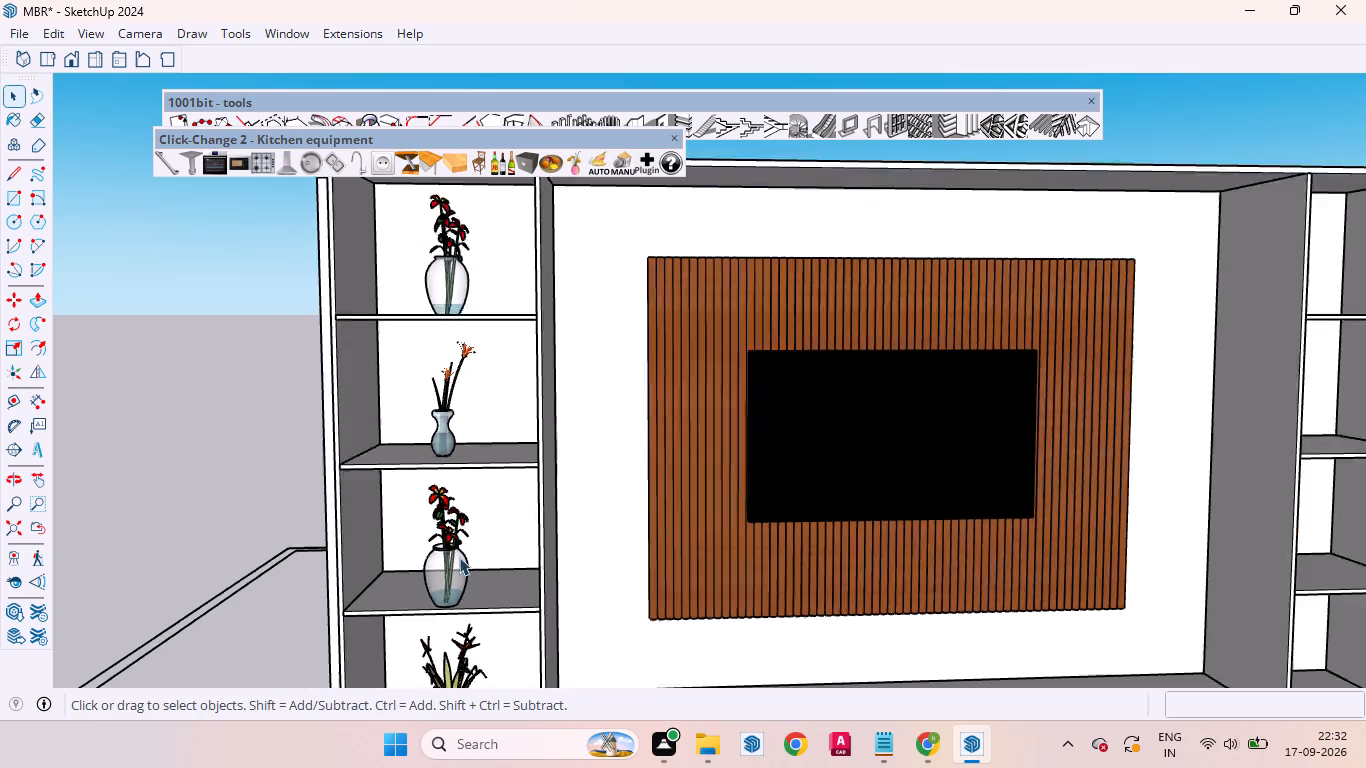
{"action": "scroll", "coordinate": [459, 557], "scroll_direction": "down", "scroll_amount": 7}
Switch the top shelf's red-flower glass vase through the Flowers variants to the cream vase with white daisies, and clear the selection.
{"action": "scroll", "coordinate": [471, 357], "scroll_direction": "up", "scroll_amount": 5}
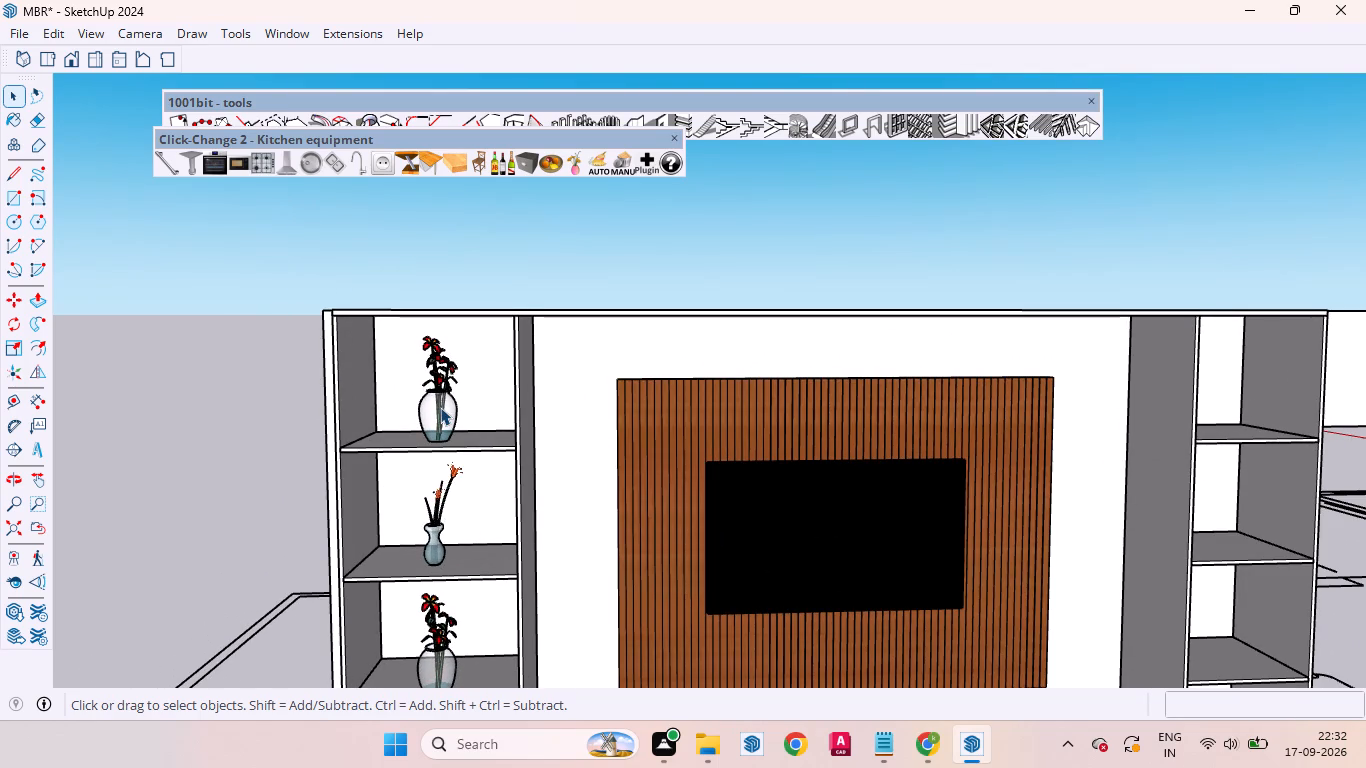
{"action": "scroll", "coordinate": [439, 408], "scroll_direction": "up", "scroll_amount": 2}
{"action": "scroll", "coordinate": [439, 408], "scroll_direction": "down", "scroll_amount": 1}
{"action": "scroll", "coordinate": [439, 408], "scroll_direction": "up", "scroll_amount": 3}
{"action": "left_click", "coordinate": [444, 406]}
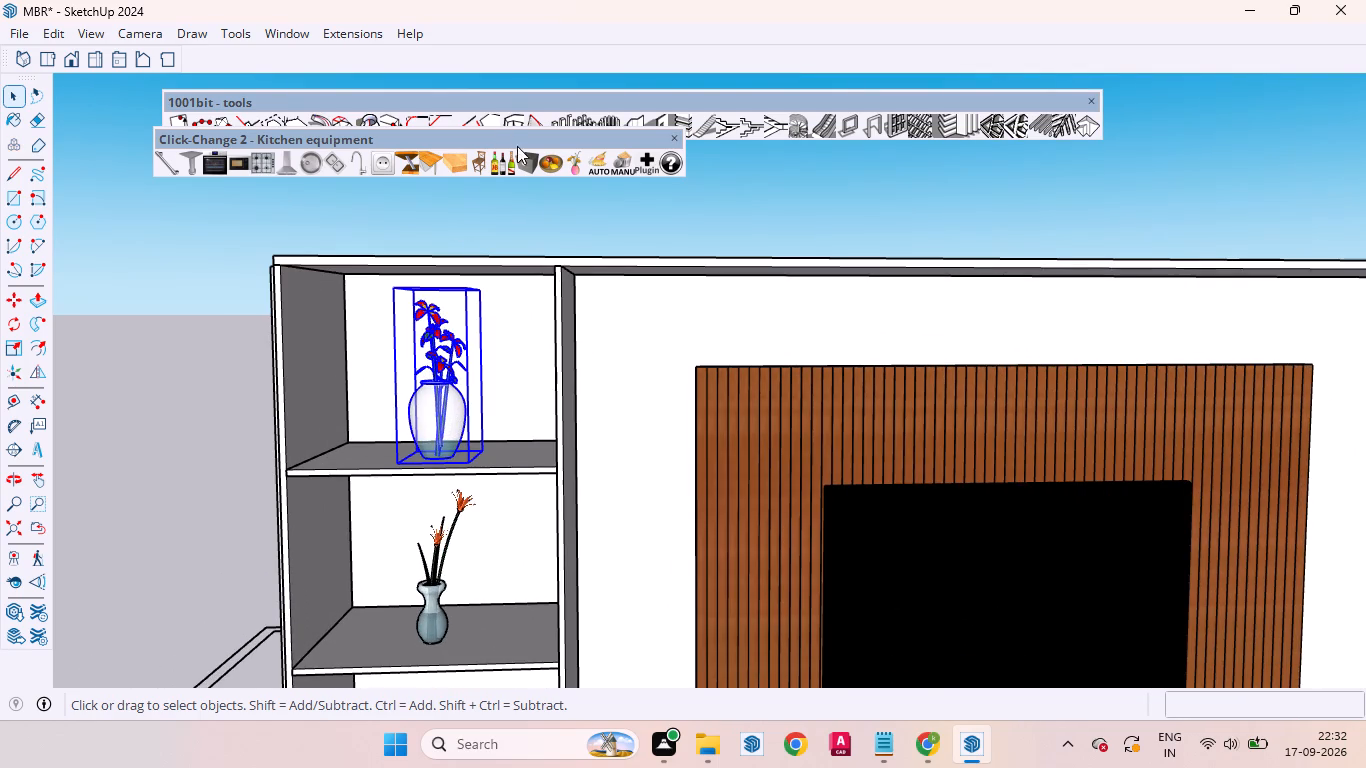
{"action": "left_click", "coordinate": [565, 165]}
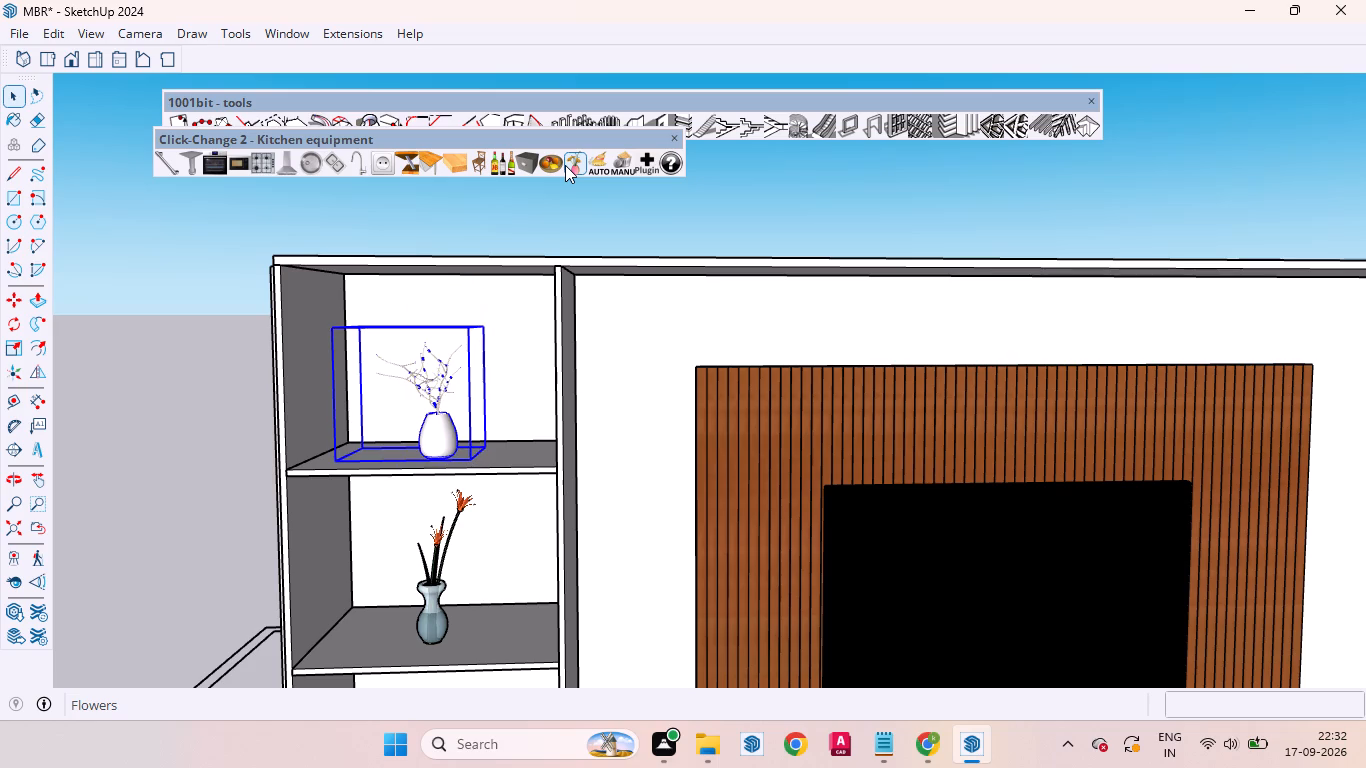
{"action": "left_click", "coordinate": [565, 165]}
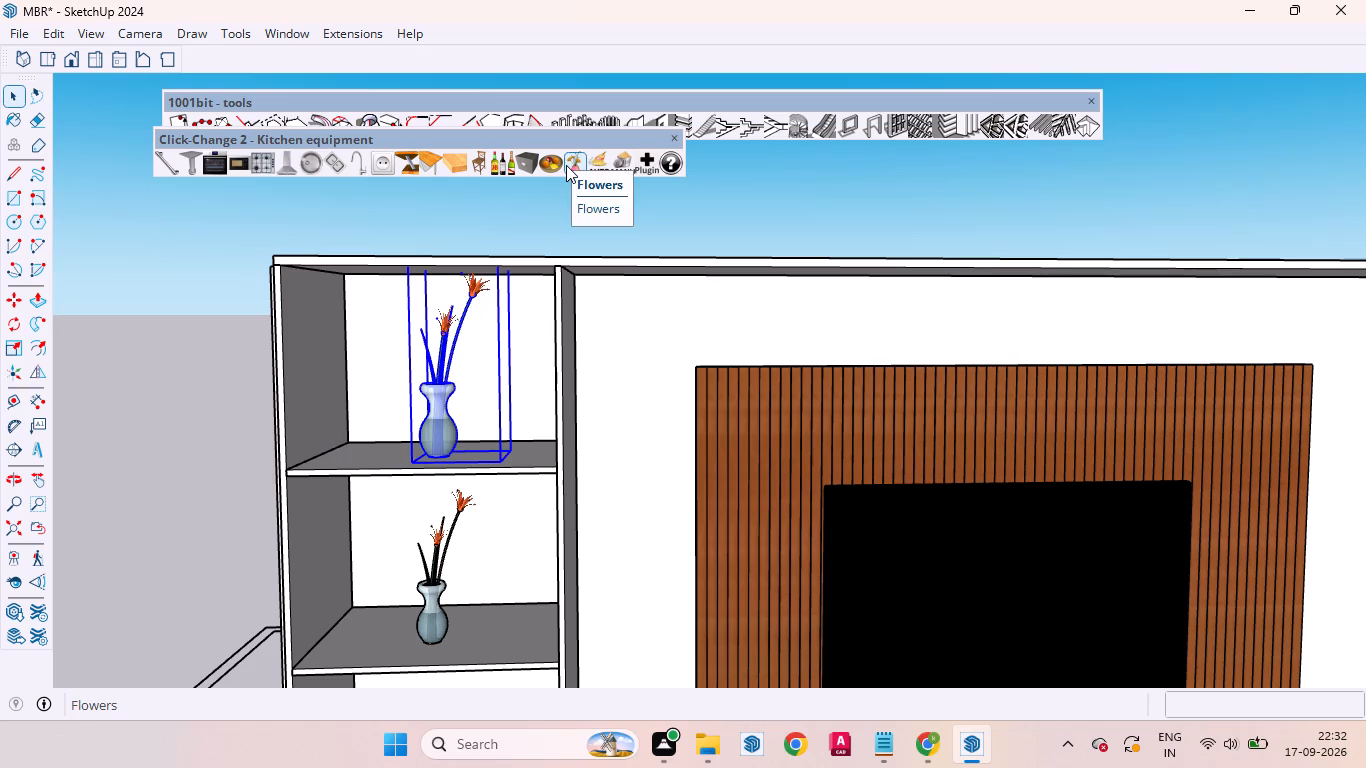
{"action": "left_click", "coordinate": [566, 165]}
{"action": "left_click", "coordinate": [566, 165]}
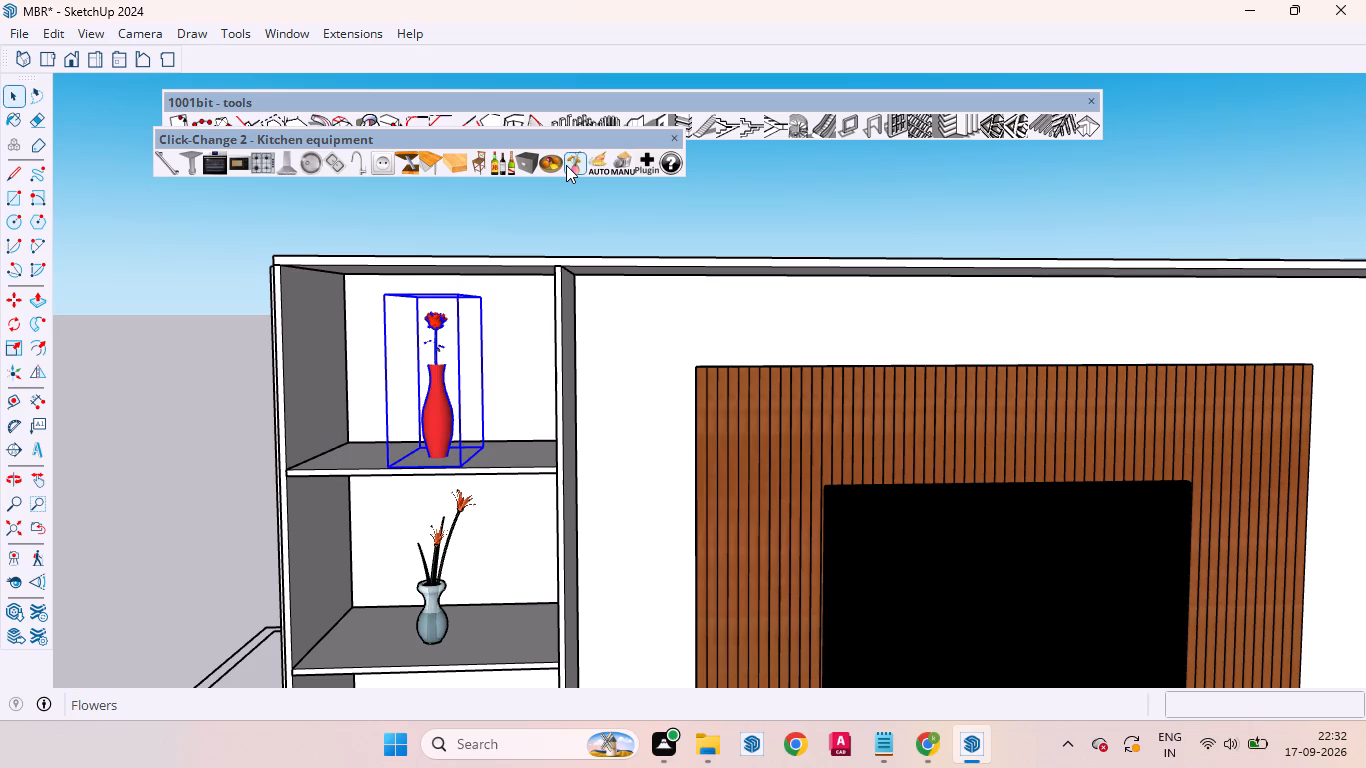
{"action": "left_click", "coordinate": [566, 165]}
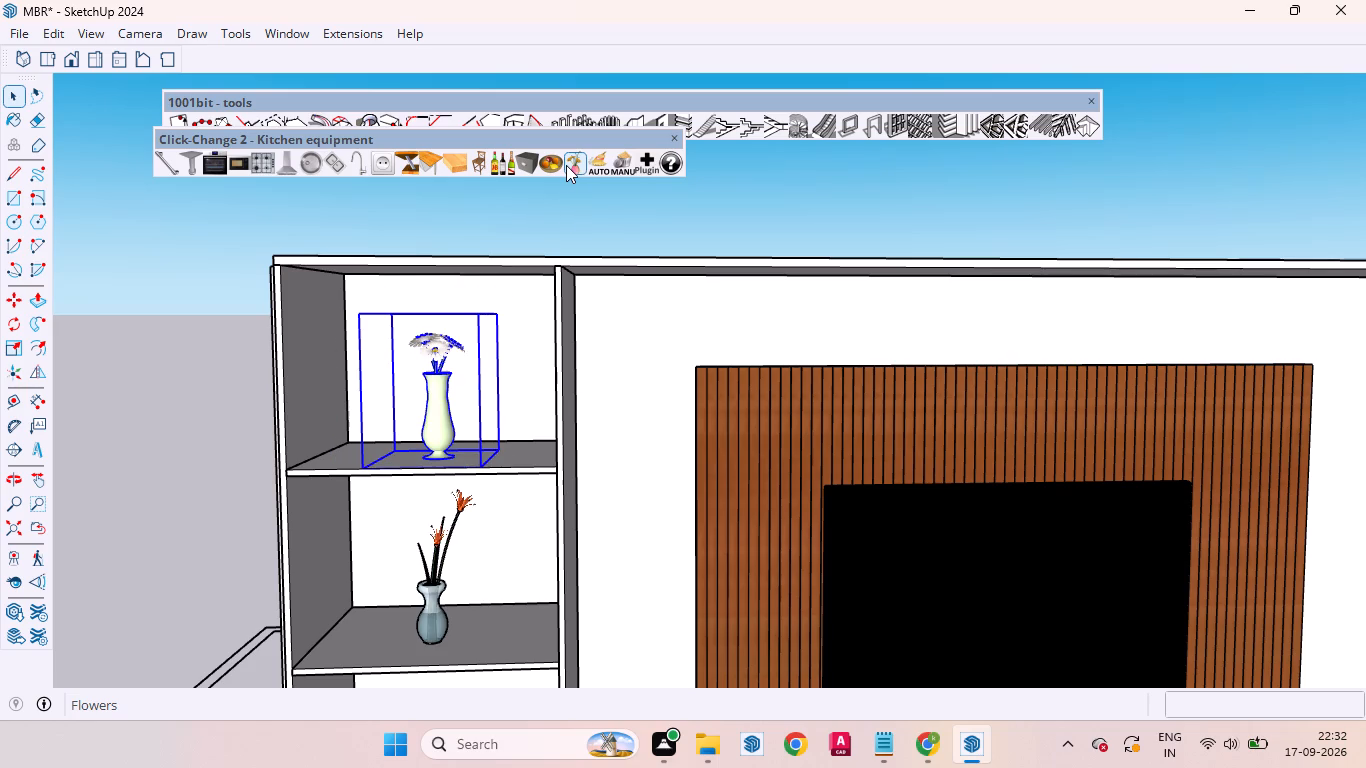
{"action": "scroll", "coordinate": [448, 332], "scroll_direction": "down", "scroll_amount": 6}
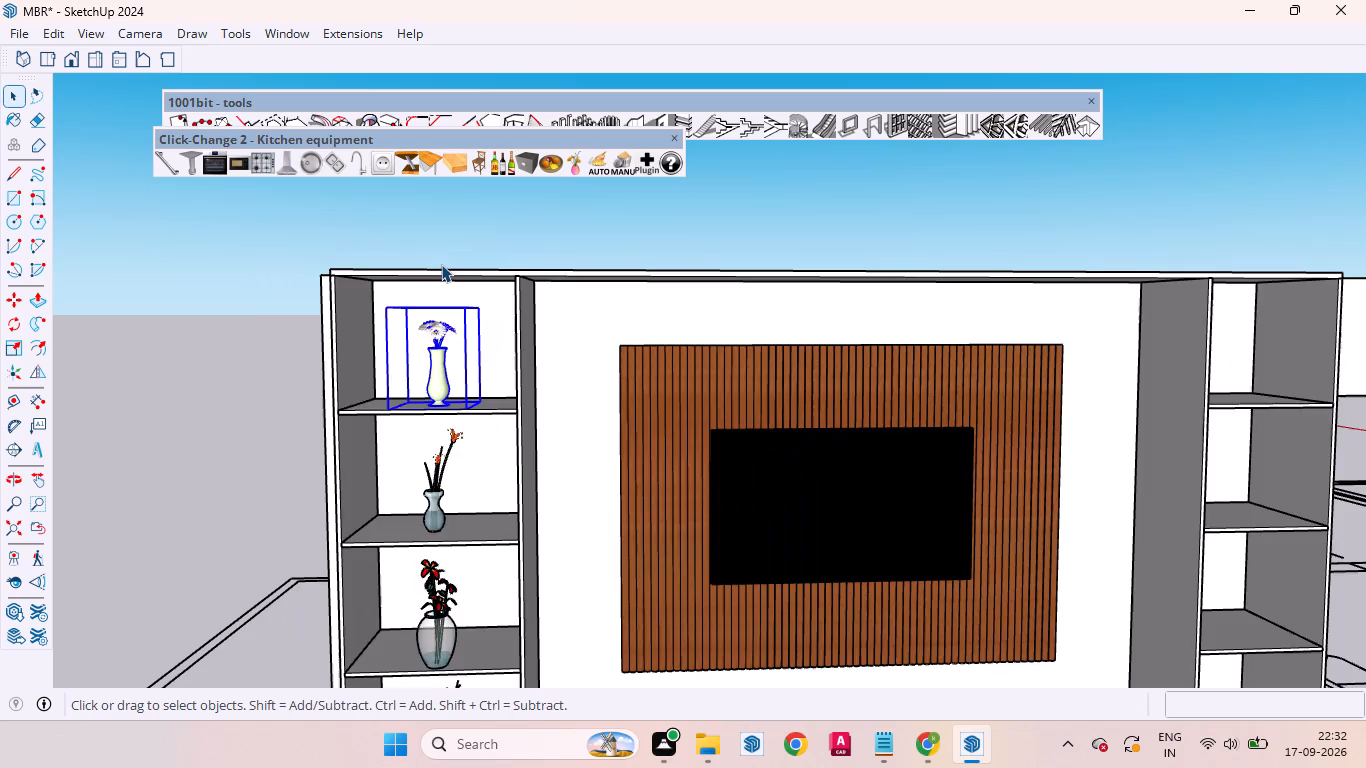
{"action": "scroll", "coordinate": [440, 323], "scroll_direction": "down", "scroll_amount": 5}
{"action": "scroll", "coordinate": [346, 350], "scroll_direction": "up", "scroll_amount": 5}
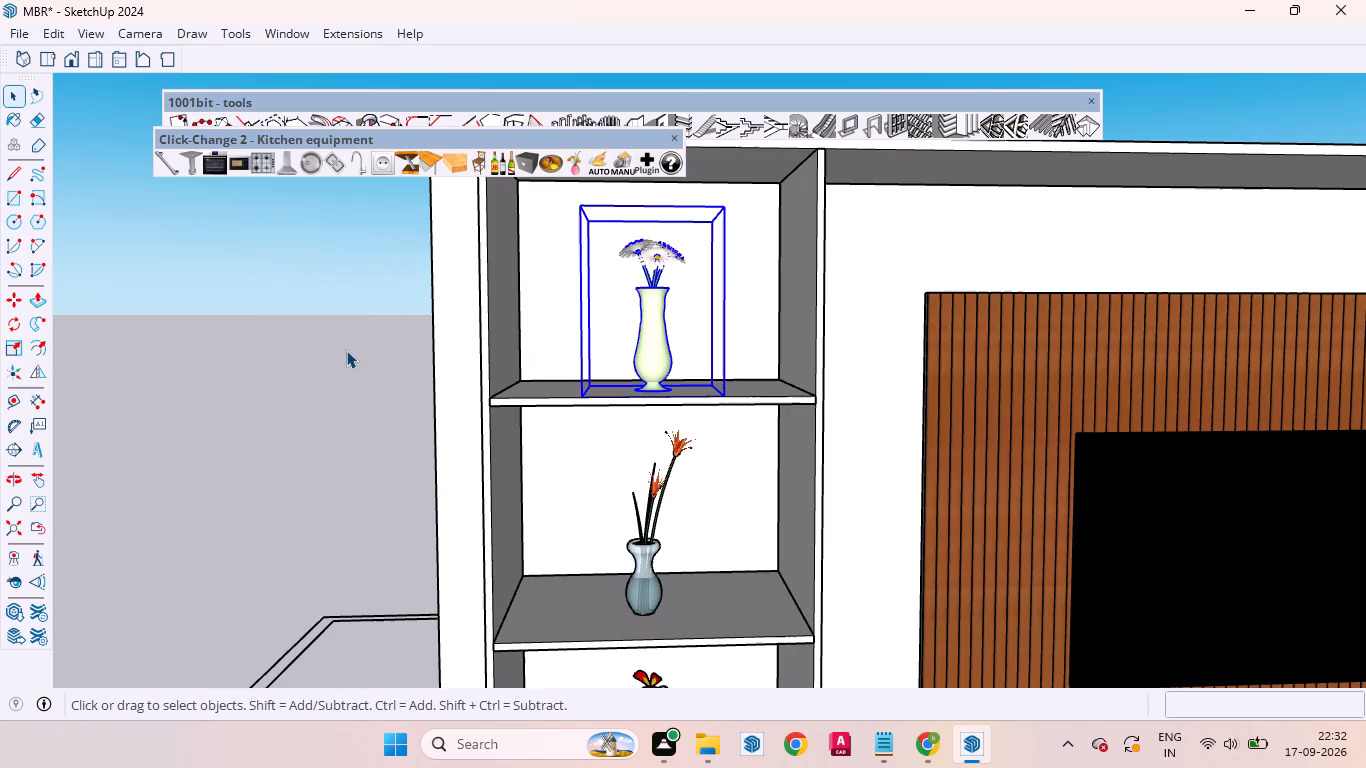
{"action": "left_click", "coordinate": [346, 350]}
Examine the top shelf's cream vase and the pale blue vase below it, close up and against the whole unit.
{"action": "scroll", "coordinate": [378, 321], "scroll_direction": "down", "scroll_amount": 6}
{"action": "scroll", "coordinate": [507, 422], "scroll_direction": "up", "scroll_amount": 3}
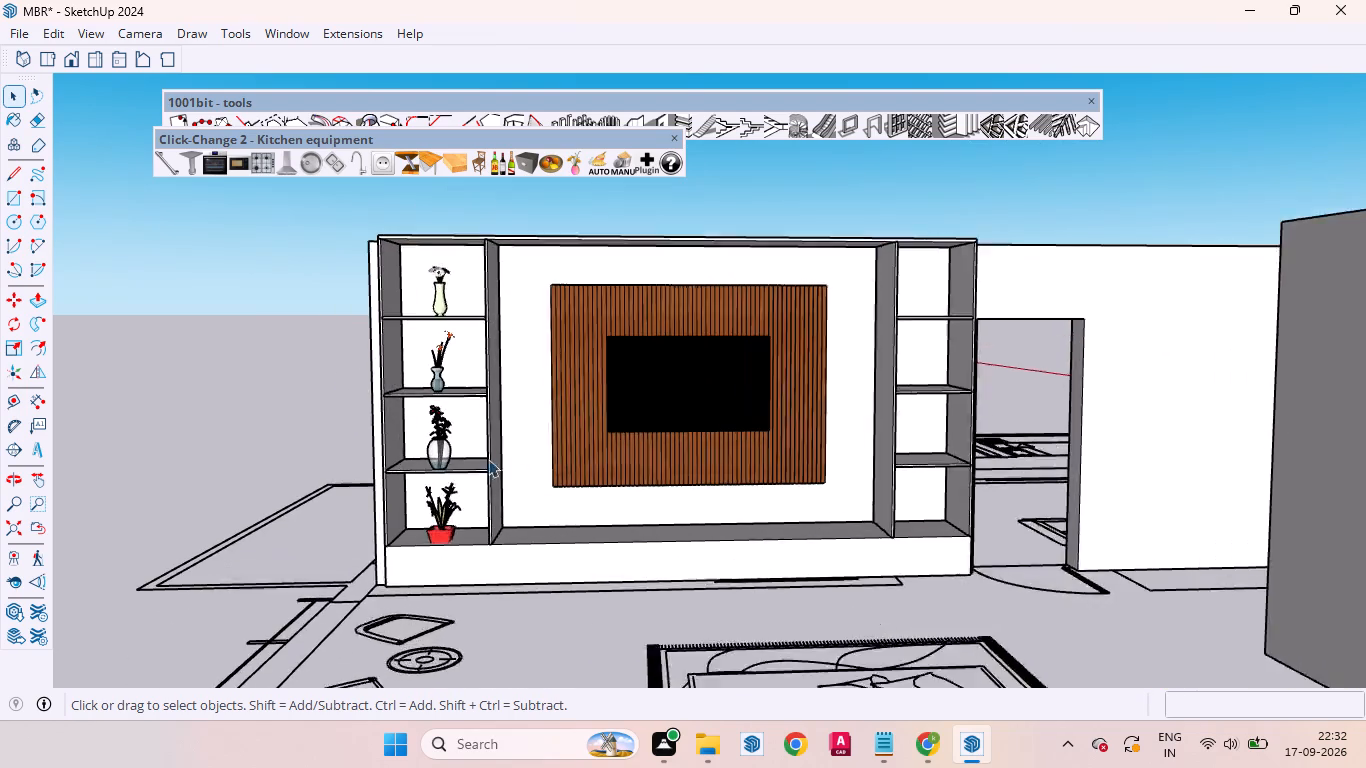
{"action": "scroll", "coordinate": [488, 459], "scroll_direction": "up", "scroll_amount": 1}
{"action": "scroll", "coordinate": [380, 364], "scroll_direction": "up", "scroll_amount": 6}
{"action": "scroll", "coordinate": [390, 339], "scroll_direction": "down", "scroll_amount": 7}
{"action": "scroll", "coordinate": [434, 212], "scroll_direction": "up", "scroll_amount": 6}
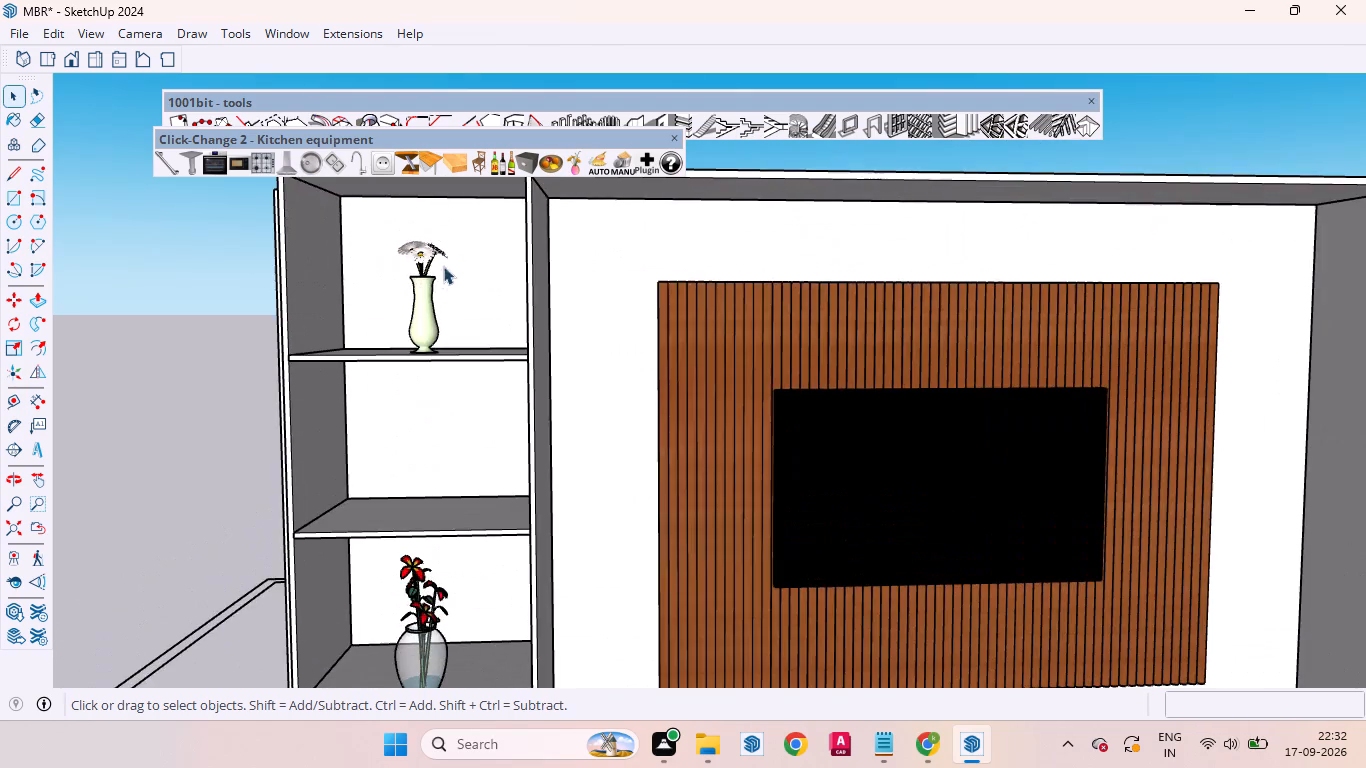
{"action": "scroll", "coordinate": [429, 283], "scroll_direction": "up", "scroll_amount": 5}
{"action": "left_click", "coordinate": [414, 587]}
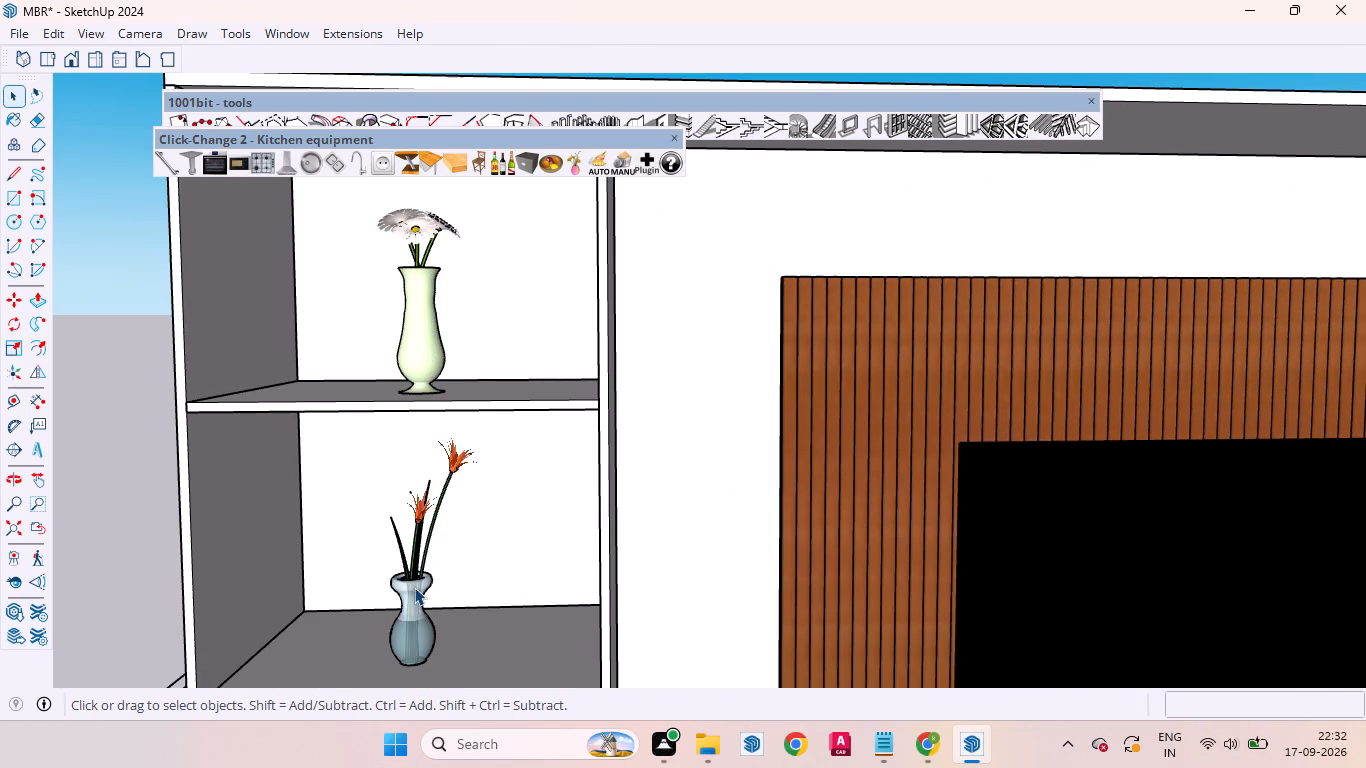
{"action": "scroll", "coordinate": [414, 587], "scroll_direction": "down", "scroll_amount": 5}
{"action": "scroll", "coordinate": [408, 609], "scroll_direction": "up", "scroll_amount": 8}
{"action": "scroll", "coordinate": [406, 607], "scroll_direction": "down", "scroll_amount": 1}
{"action": "scroll", "coordinate": [406, 607], "scroll_direction": "up", "scroll_amount": 7}
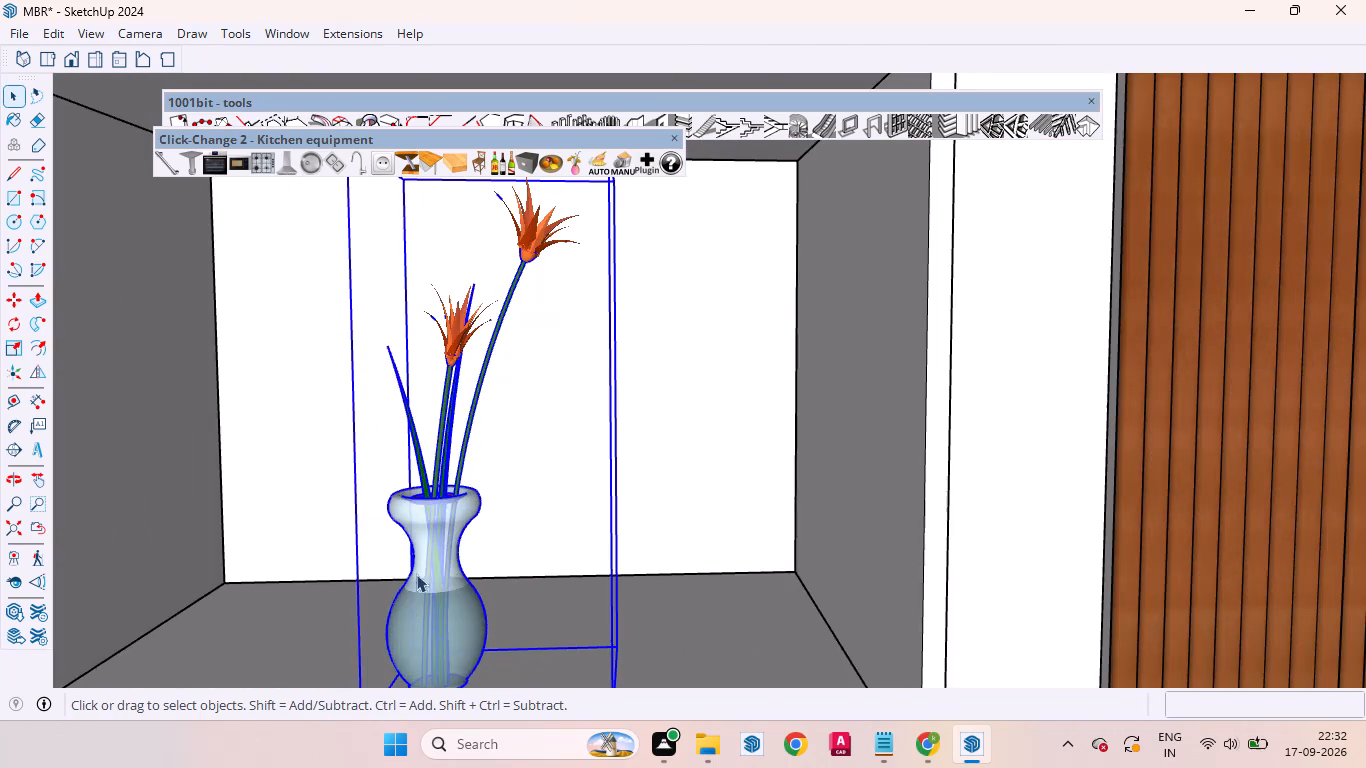
{"action": "scroll", "coordinate": [468, 533], "scroll_direction": "down", "scroll_amount": 5}
{"action": "scroll", "coordinate": [468, 533], "scroll_direction": "up", "scroll_amount": 1}
{"action": "scroll", "coordinate": [468, 533], "scroll_direction": "down", "scroll_amount": 9}
{"action": "key", "text": "Escape"}
{"action": "left_click", "coordinate": [214, 325]}
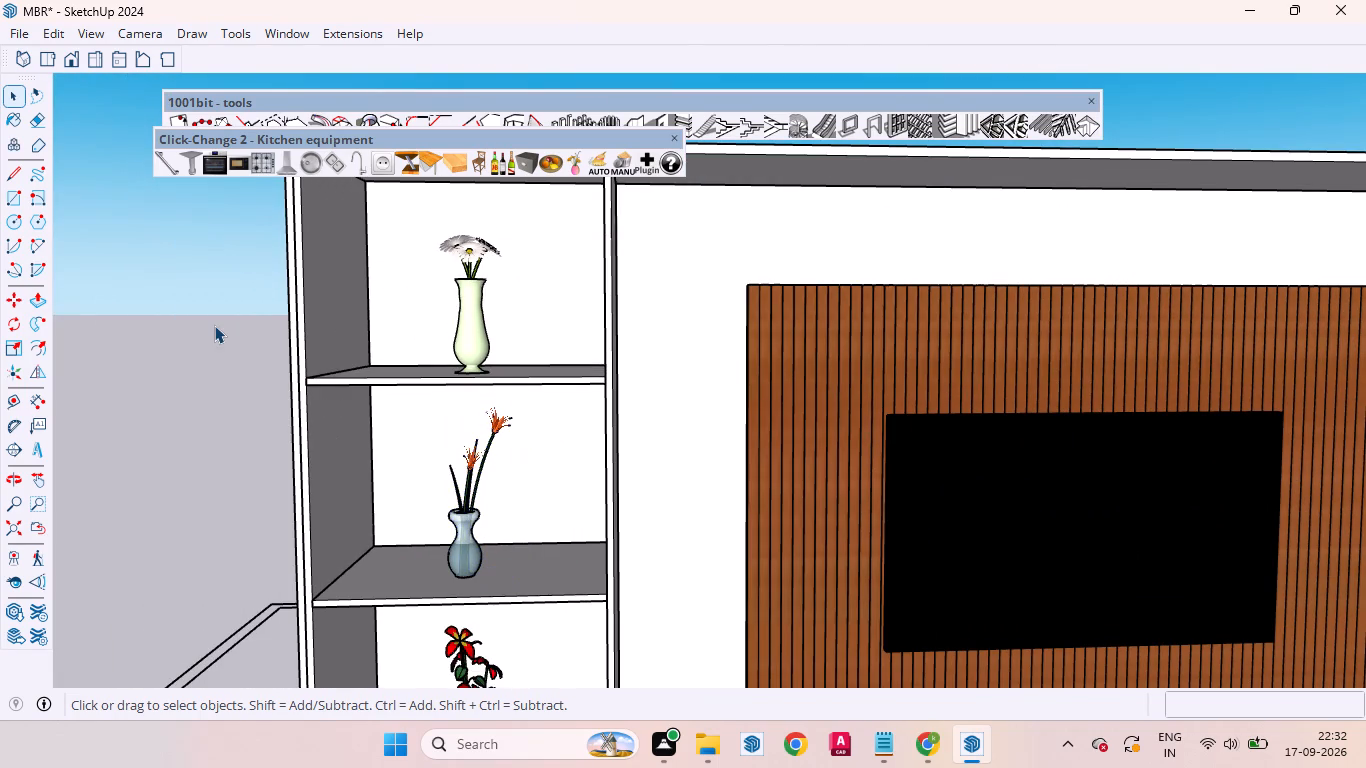
Switch the top shelf's cream vase to the Flowers variant with a round pink vase and yellow flowers, and clear the selection.
{"action": "left_click", "coordinate": [462, 288]}
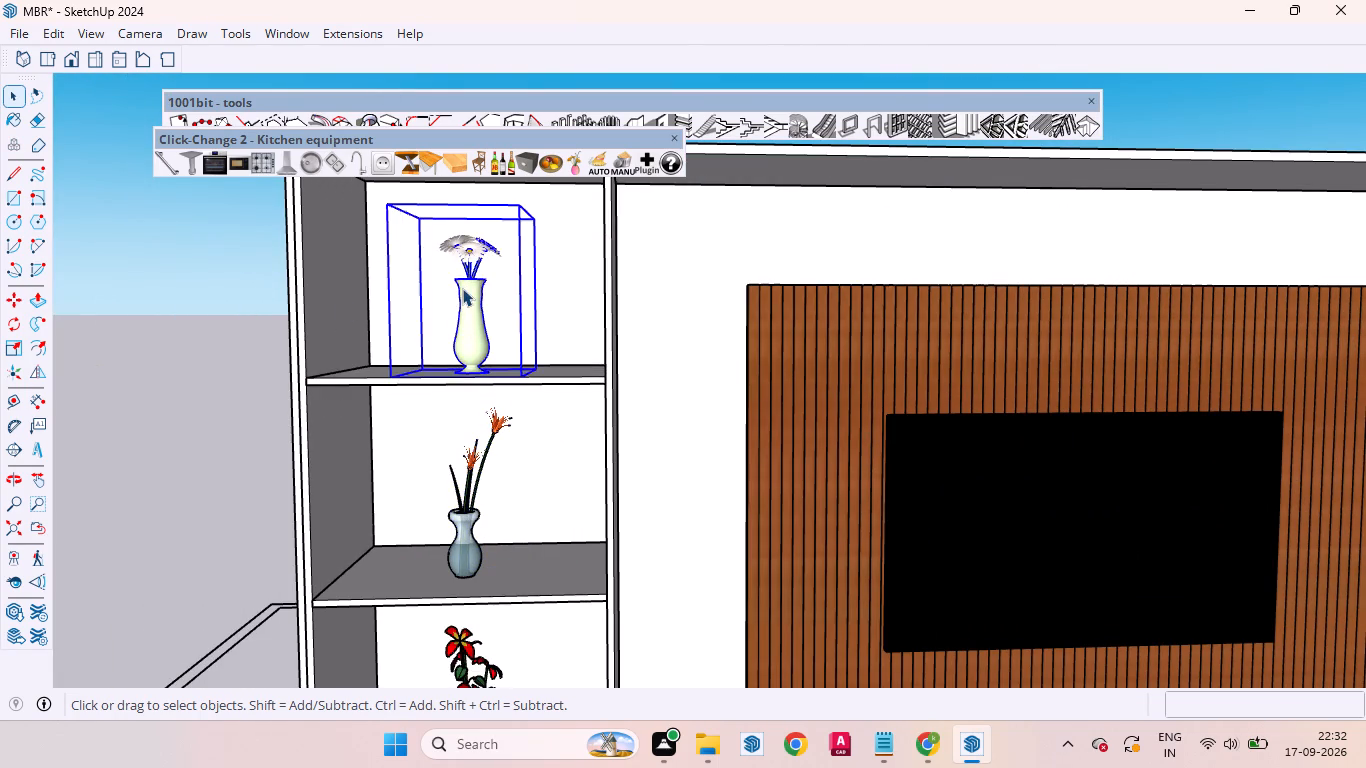
{"action": "scroll", "coordinate": [497, 248], "scroll_direction": "down", "scroll_amount": 6}
{"action": "left_click", "coordinate": [565, 163]}
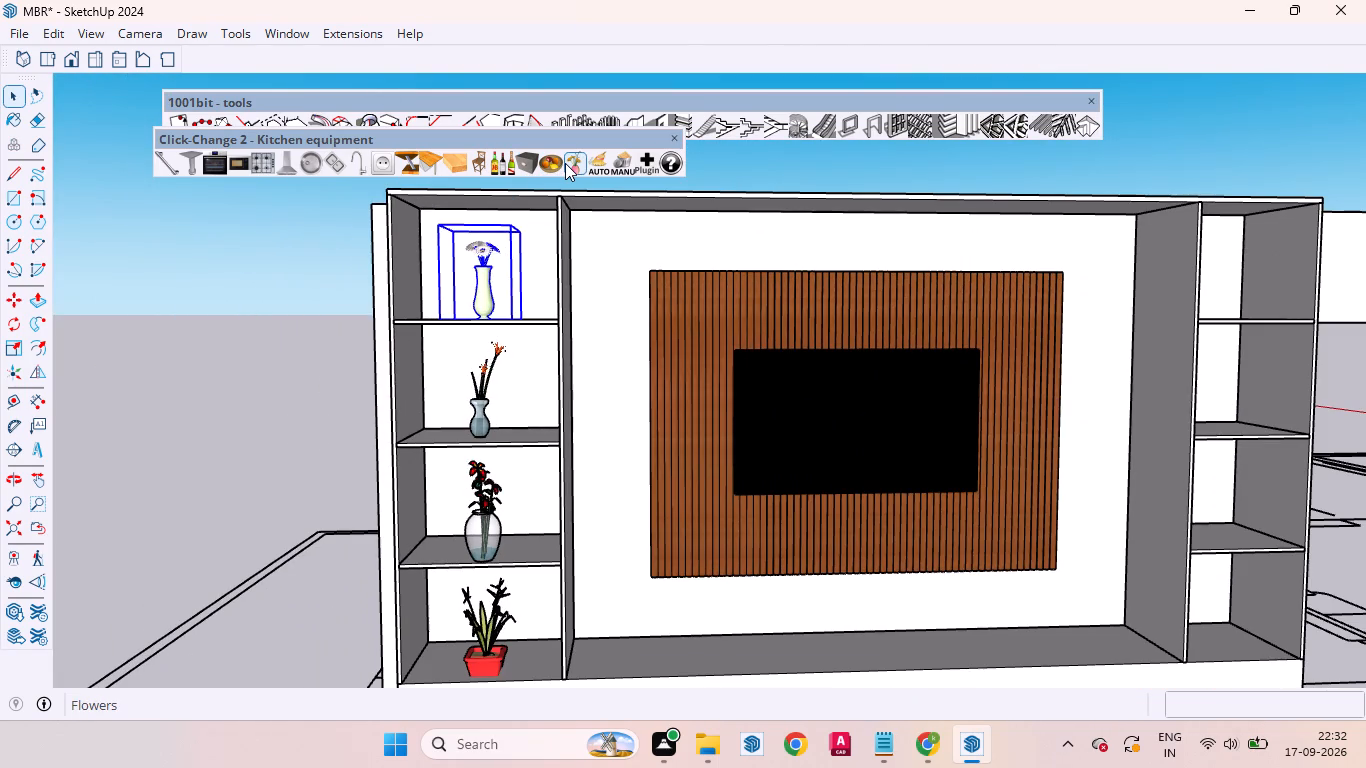
{"action": "left_click", "coordinate": [278, 294]}
{"action": "key", "text": "space"}
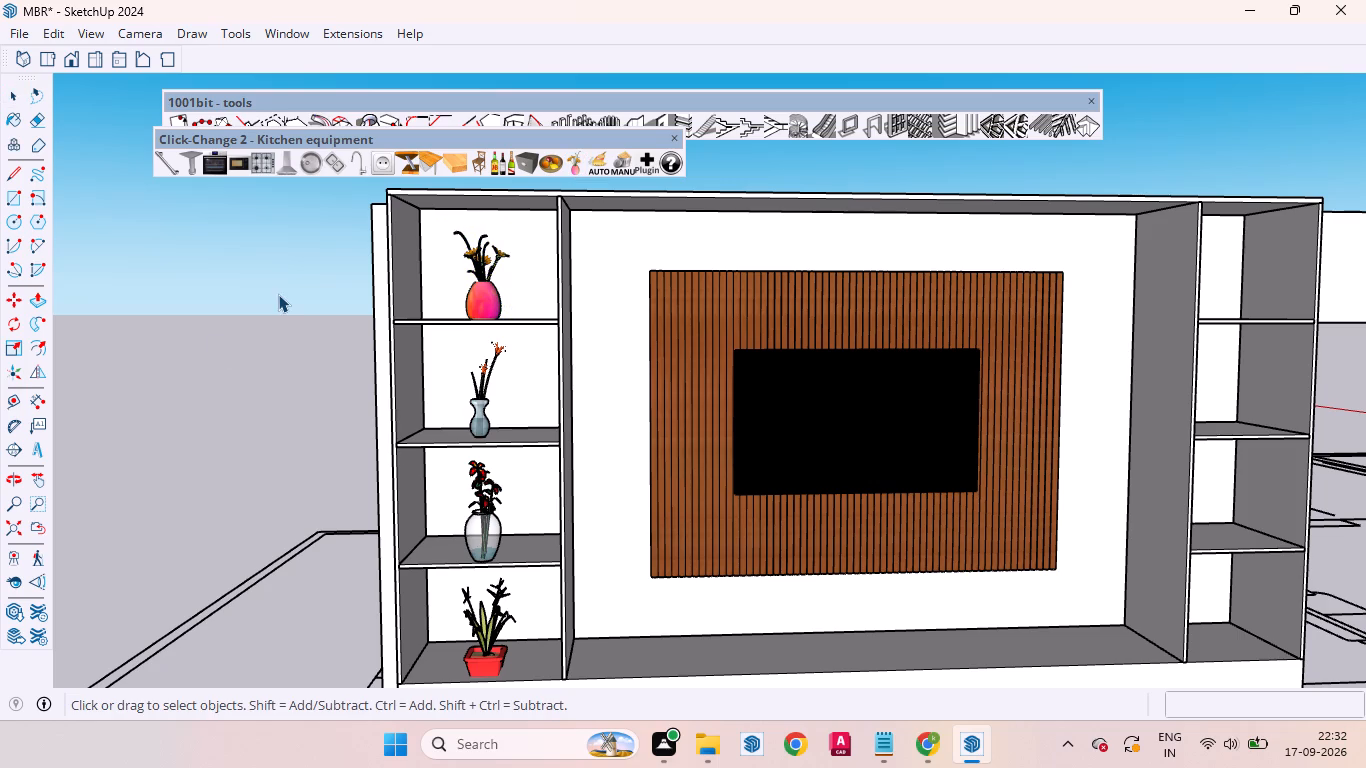
{"action": "scroll", "coordinate": [549, 285], "scroll_direction": "down", "scroll_amount": 4}
{"action": "scroll", "coordinate": [470, 427], "scroll_direction": "up", "scroll_amount": 6}
{"action": "scroll", "coordinate": [549, 366], "scroll_direction": "up", "scroll_amount": 4}
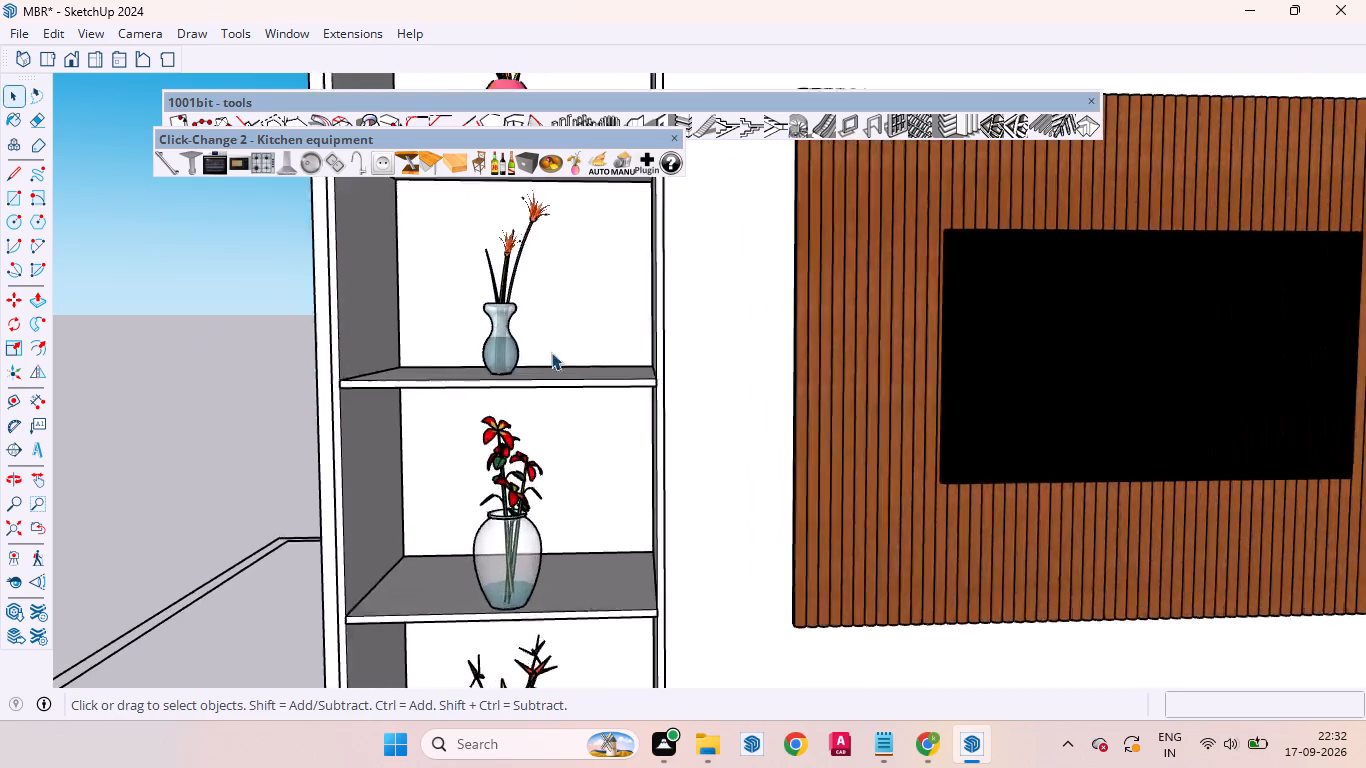
Examine the decorated bay's vases and potted plant, close up and against the whole TV wall unit.
{"action": "scroll", "coordinate": [551, 352], "scroll_direction": "up", "scroll_amount": 3}
{"action": "scroll", "coordinate": [549, 359], "scroll_direction": "down", "scroll_amount": 6}
{"action": "scroll", "coordinate": [471, 382], "scroll_direction": "down", "scroll_amount": 4}
{"action": "scroll", "coordinate": [468, 409], "scroll_direction": "up", "scroll_amount": 1}
{"action": "scroll", "coordinate": [468, 410], "scroll_direction": "down", "scroll_amount": 11}
{"action": "scroll", "coordinate": [744, 361], "scroll_direction": "up", "scroll_amount": 3}
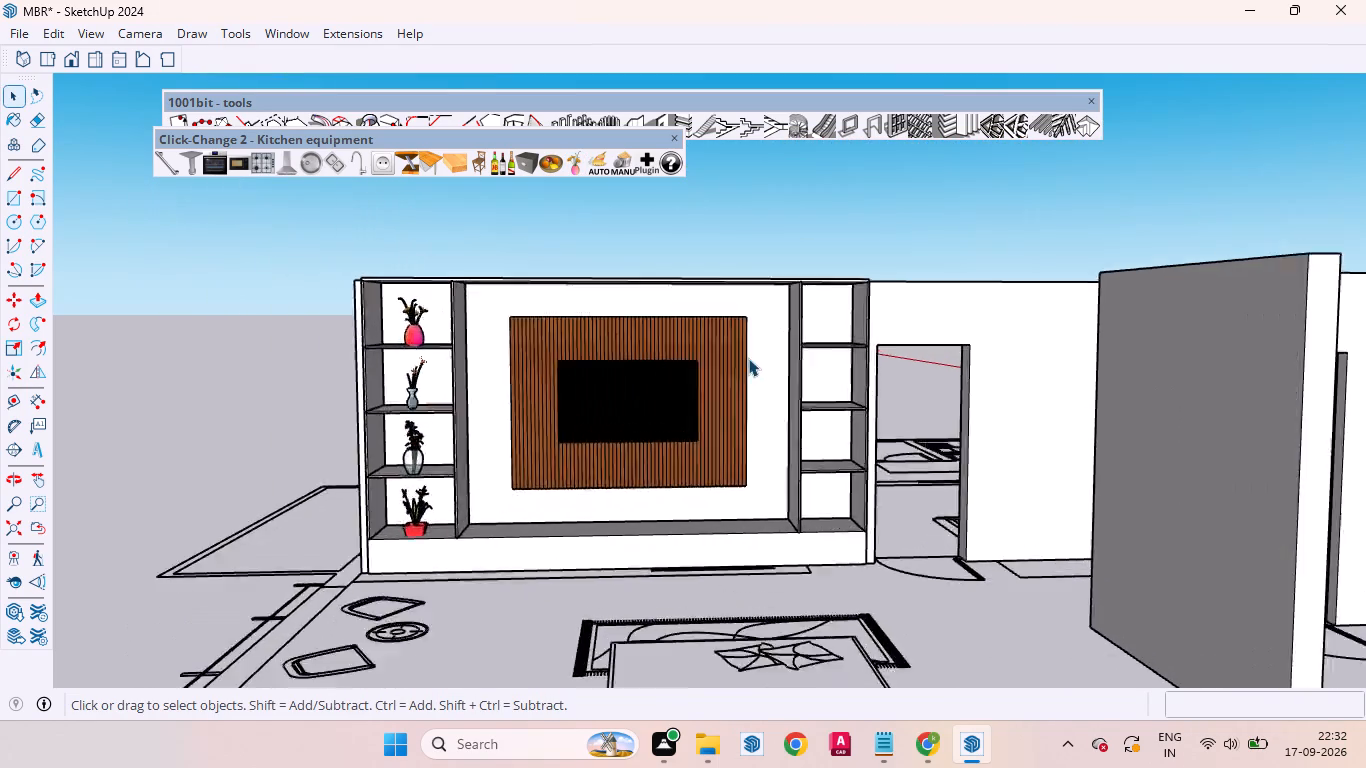
{"action": "scroll", "coordinate": [748, 358], "scroll_direction": "up", "scroll_amount": 4}
{"action": "scroll", "coordinate": [659, 369], "scroll_direction": "down", "scroll_amount": 5}
{"action": "scroll", "coordinate": [340, 433], "scroll_direction": "up", "scroll_amount": 7}
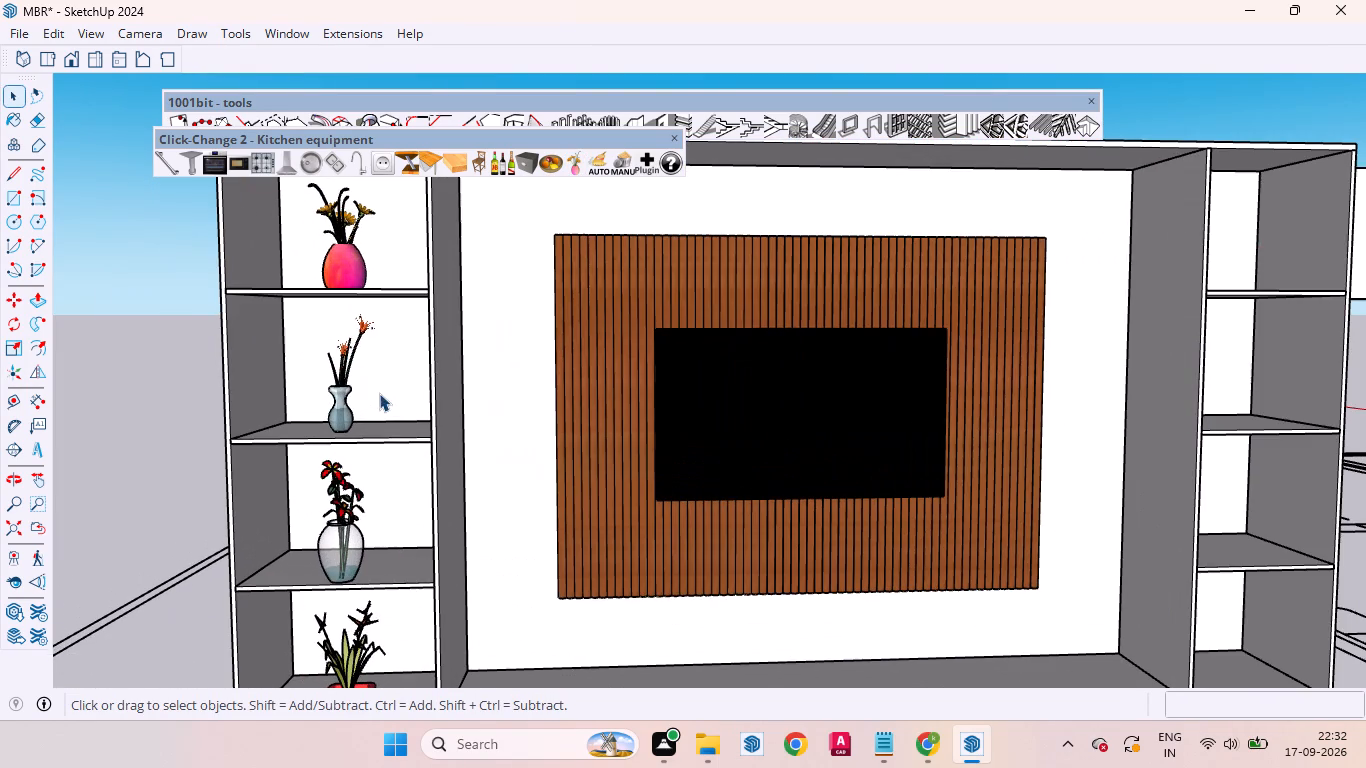
{"action": "scroll", "coordinate": [416, 350], "scroll_direction": "down", "scroll_amount": 6}
{"action": "scroll", "coordinate": [386, 267], "scroll_direction": "up", "scroll_amount": 5}
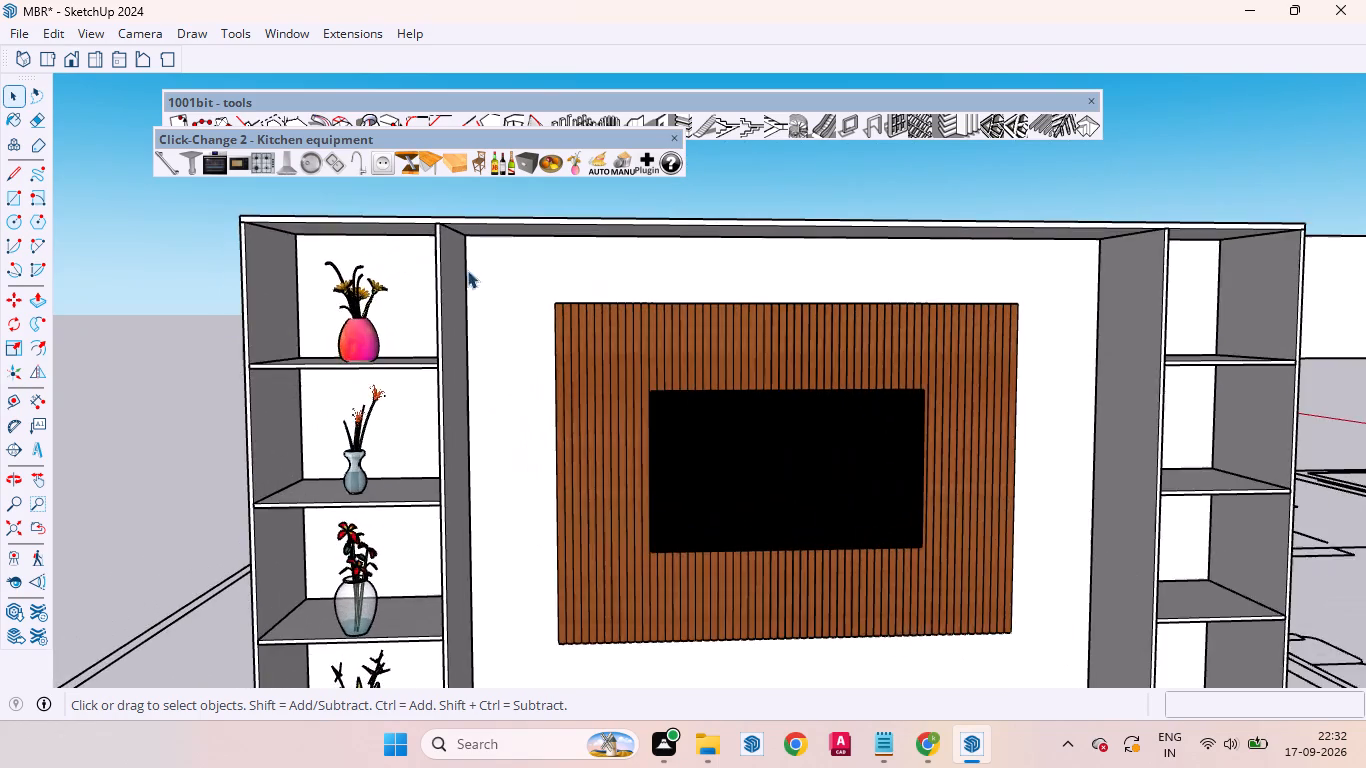
{"action": "scroll", "coordinate": [503, 311], "scroll_direction": "down", "scroll_amount": 5}
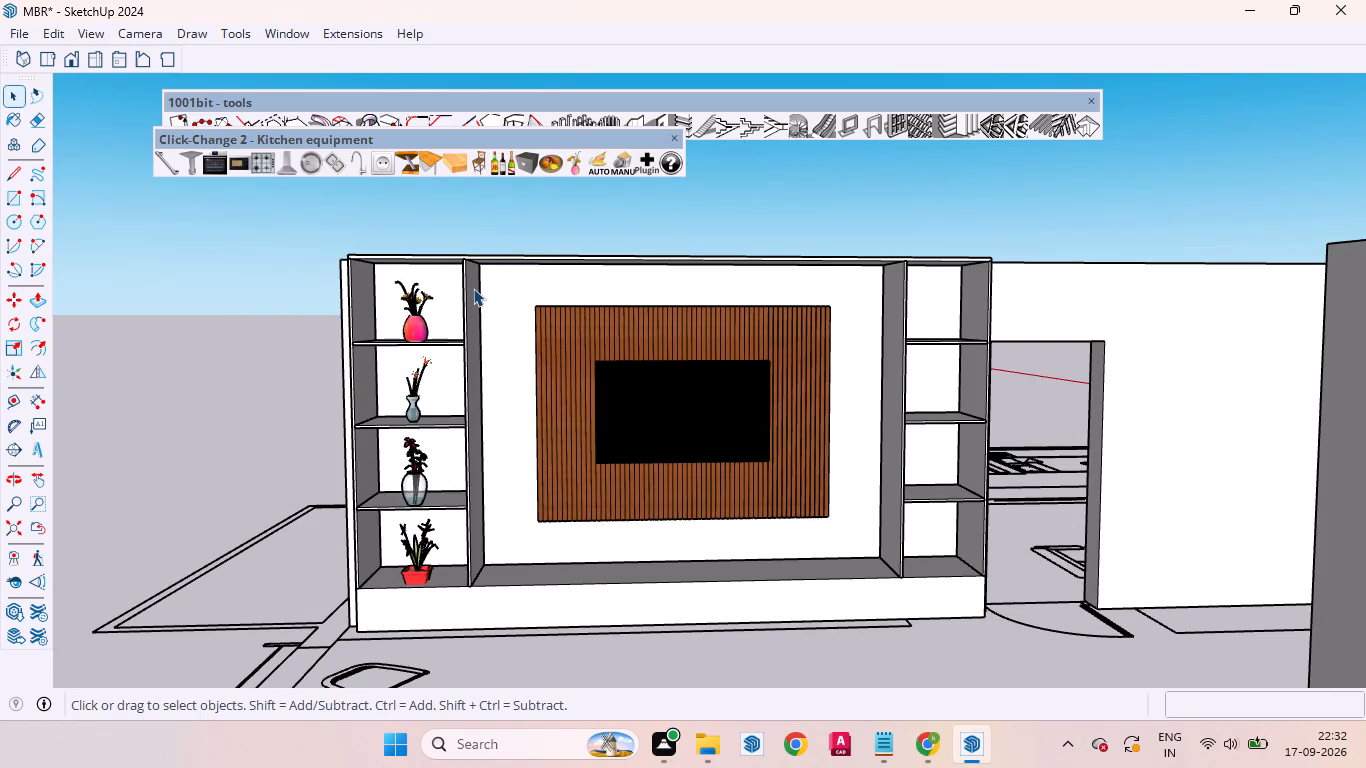
{"action": "scroll", "coordinate": [446, 289], "scroll_direction": "up", "scroll_amount": 12}
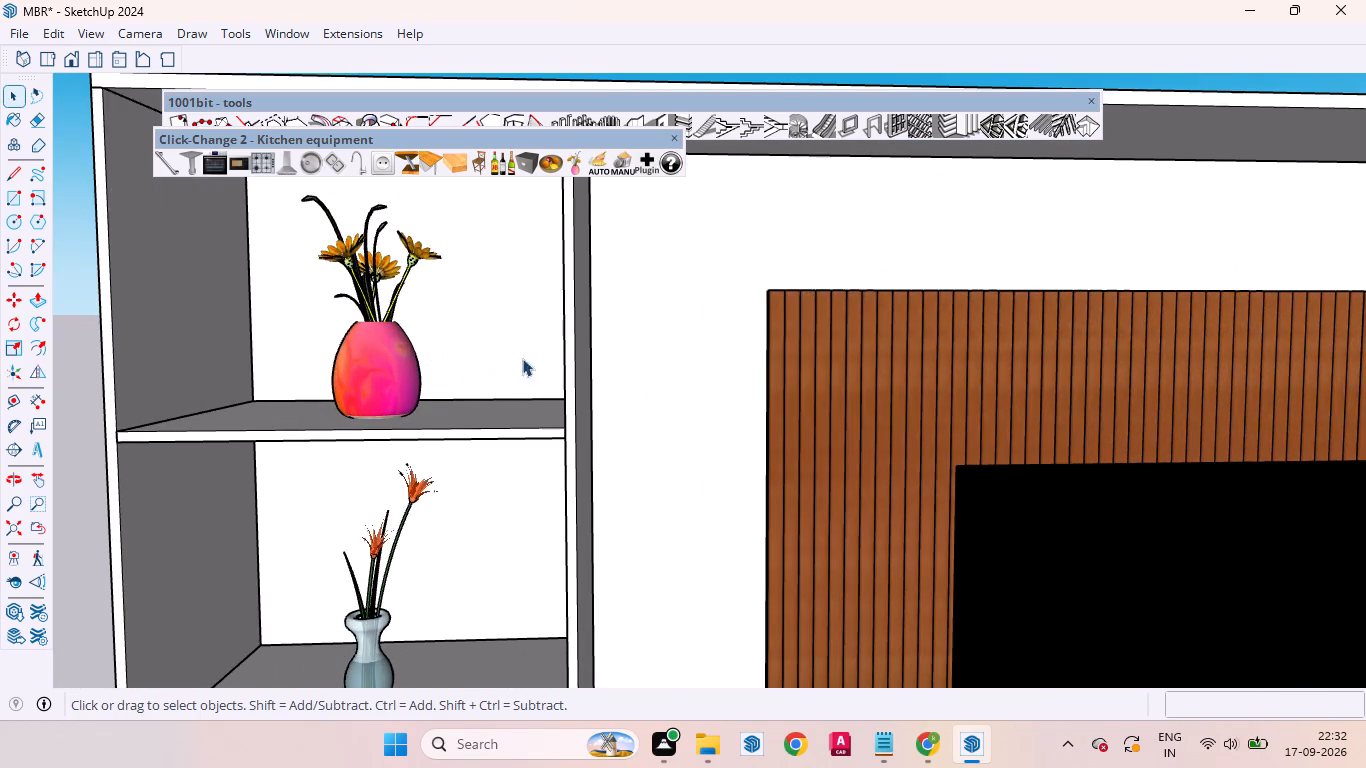
{"action": "scroll", "coordinate": [555, 332], "scroll_direction": "down", "scroll_amount": 12}
{"action": "scroll", "coordinate": [469, 415], "scroll_direction": "up", "scroll_amount": 6}
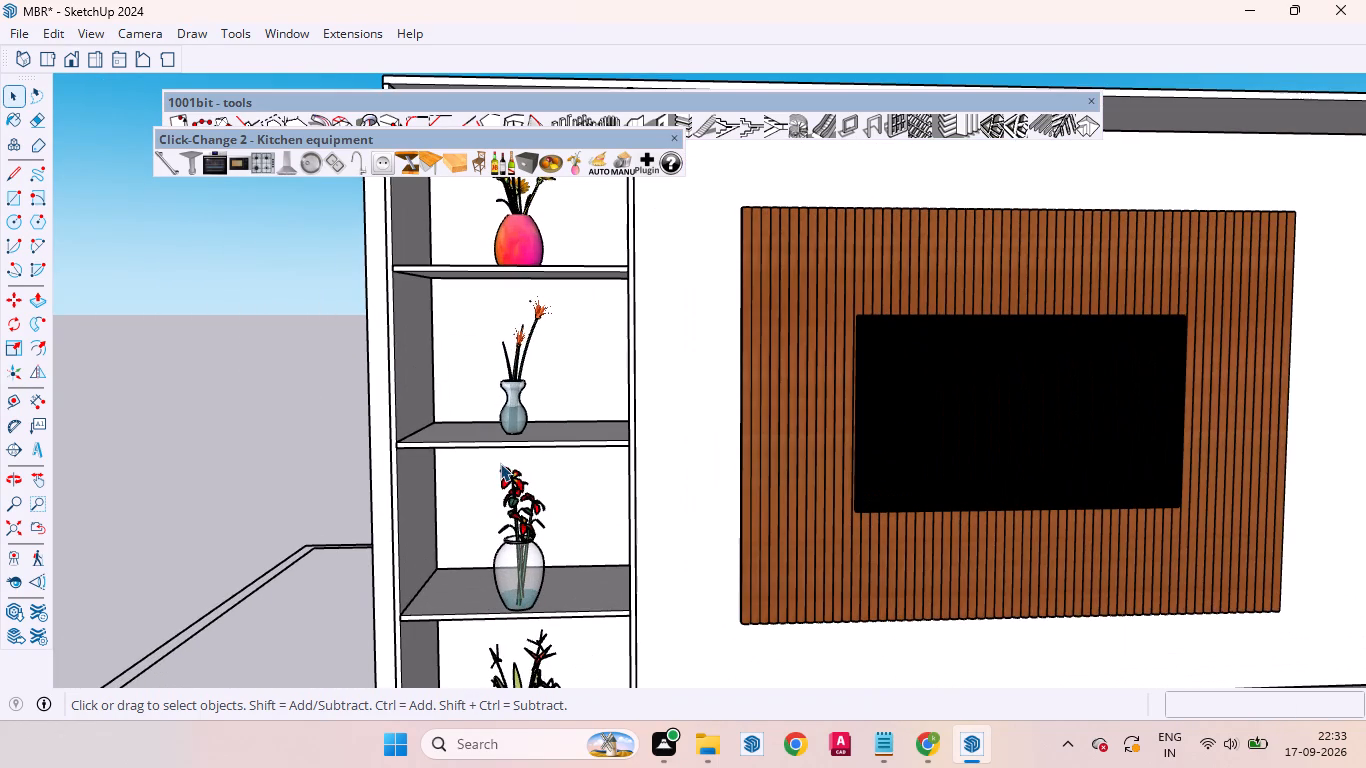
{"action": "scroll", "coordinate": [606, 344], "scroll_direction": "down", "scroll_amount": 6}
{"action": "scroll", "coordinate": [560, 213], "scroll_direction": "up", "scroll_amount": 6}
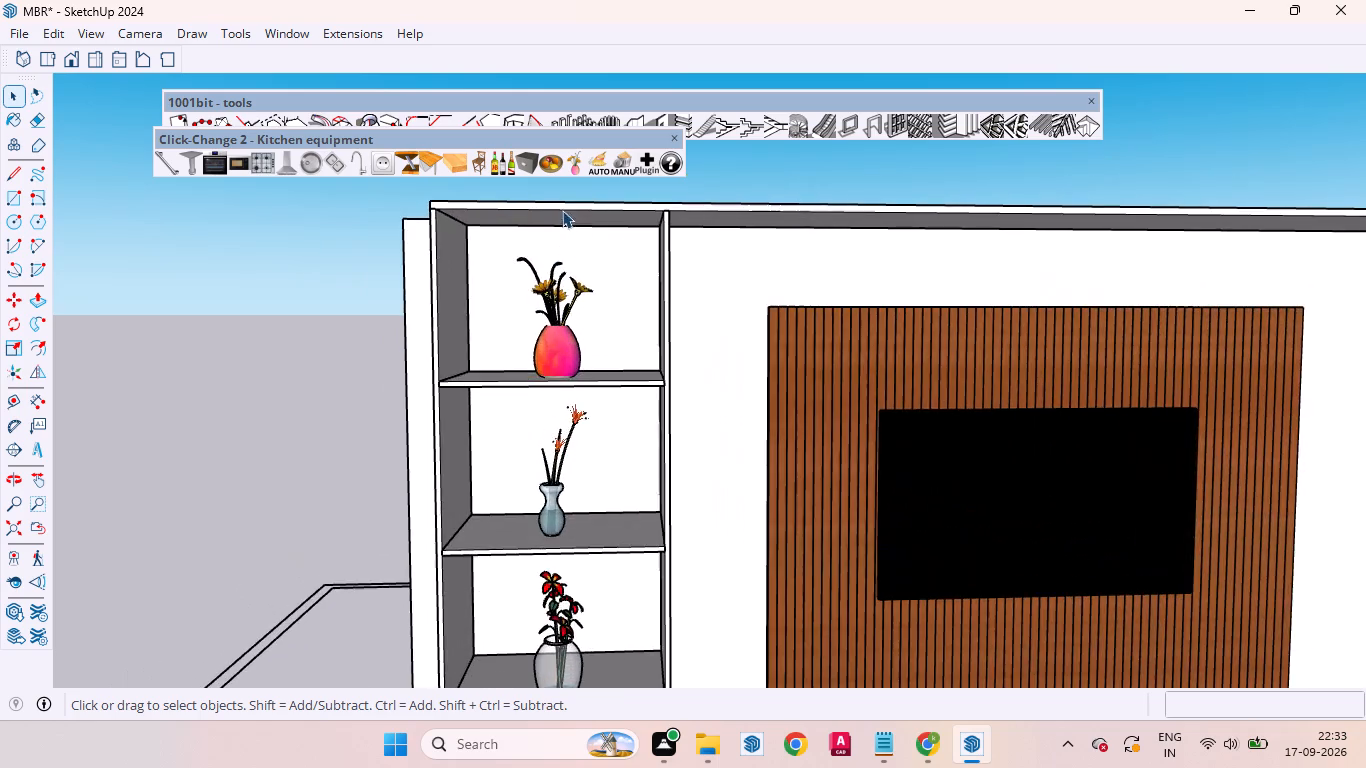
Move the vertical divider between the decorated bay and the TV panel 1' inward, narrowing the bay.
{"action": "scroll", "coordinate": [556, 367], "scroll_direction": "up", "scroll_amount": 6}
{"action": "left_click", "coordinate": [763, 286]}
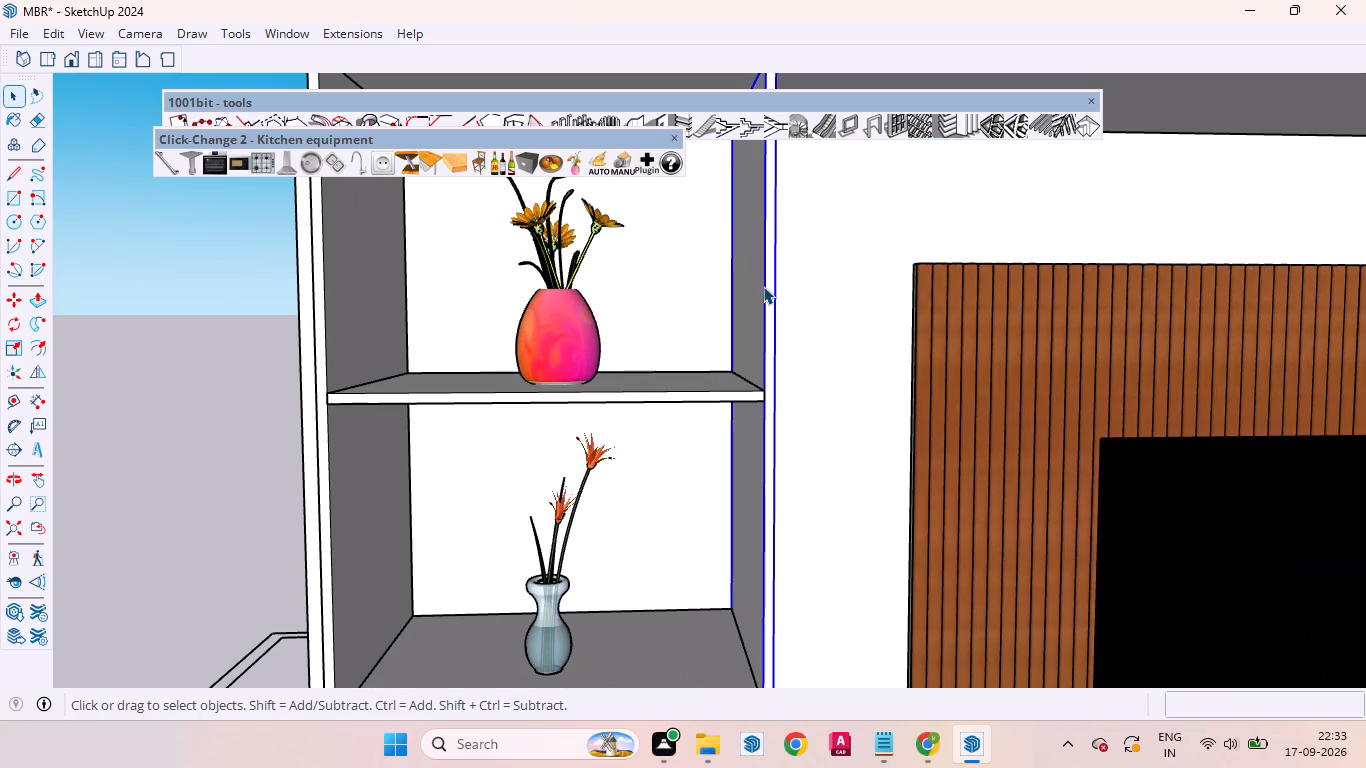
{"action": "scroll", "coordinate": [749, 330], "scroll_direction": "down", "scroll_amount": 11}
{"action": "scroll", "coordinate": [728, 273], "scroll_direction": "up", "scroll_amount": 7}
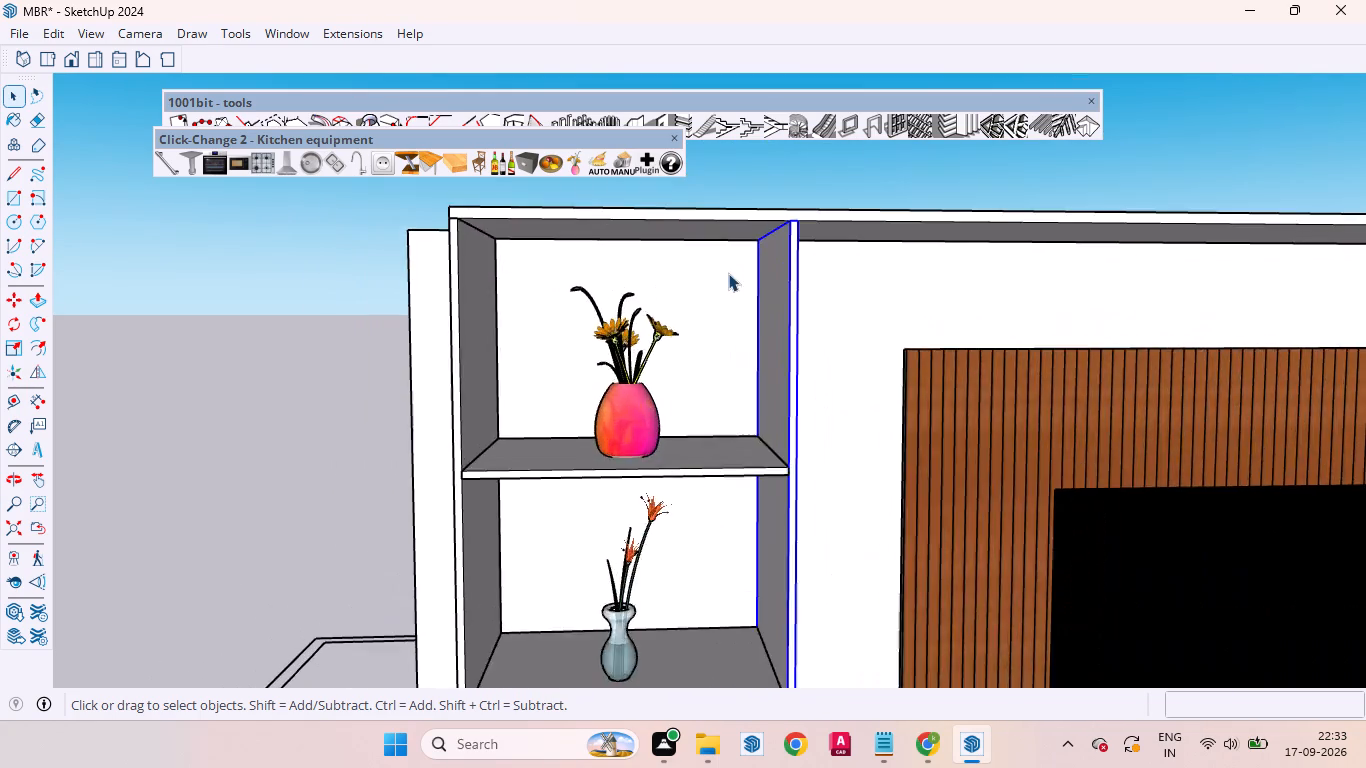
{"action": "scroll", "coordinate": [748, 243], "scroll_direction": "up", "scroll_amount": 14}
{"action": "key", "text": "m"}
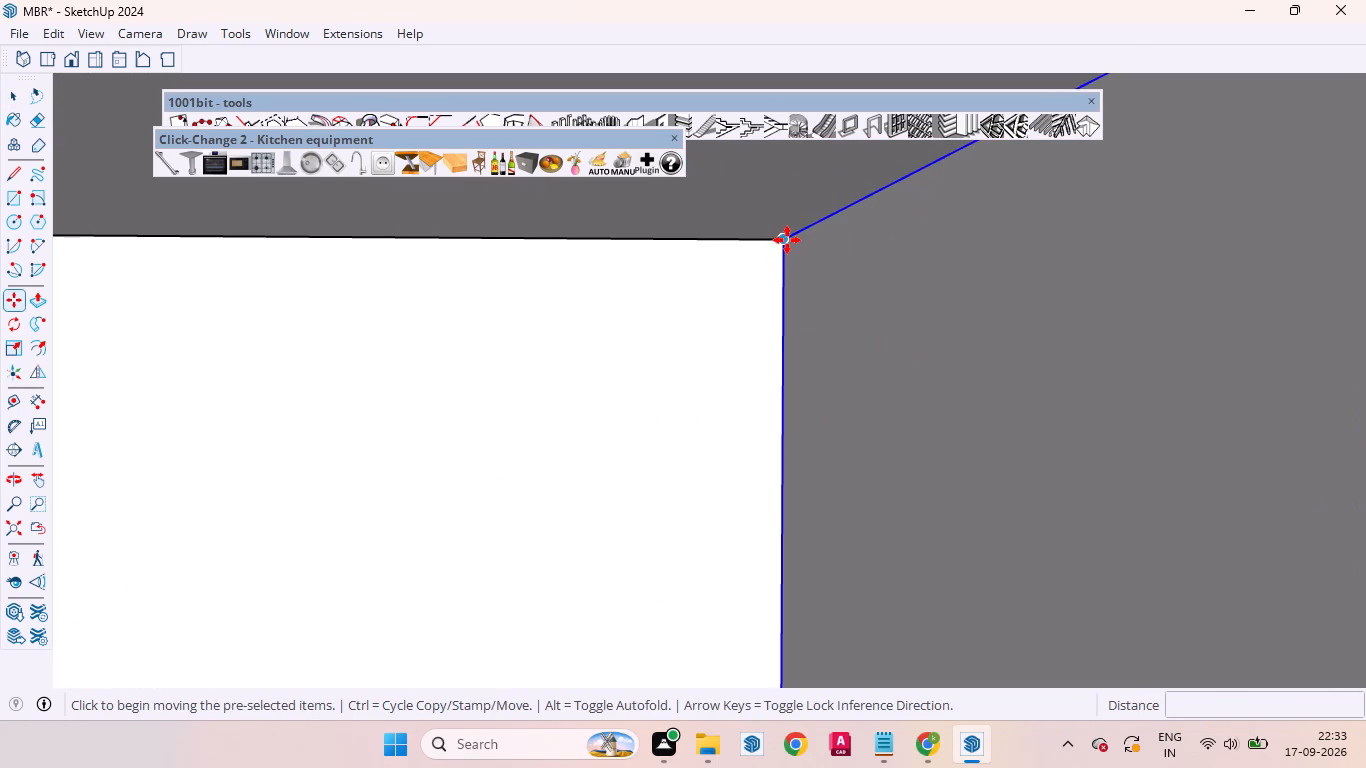
{"action": "left_click", "coordinate": [783, 236]}
{"action": "scroll", "coordinate": [654, 243], "scroll_direction": "down", "scroll_amount": 5}
{"action": "type", "text": "1'"}
{"action": "key", "text": "Return"}
{"action": "scroll", "coordinate": [610, 247], "scroll_direction": "down", "scroll_amount": 13}
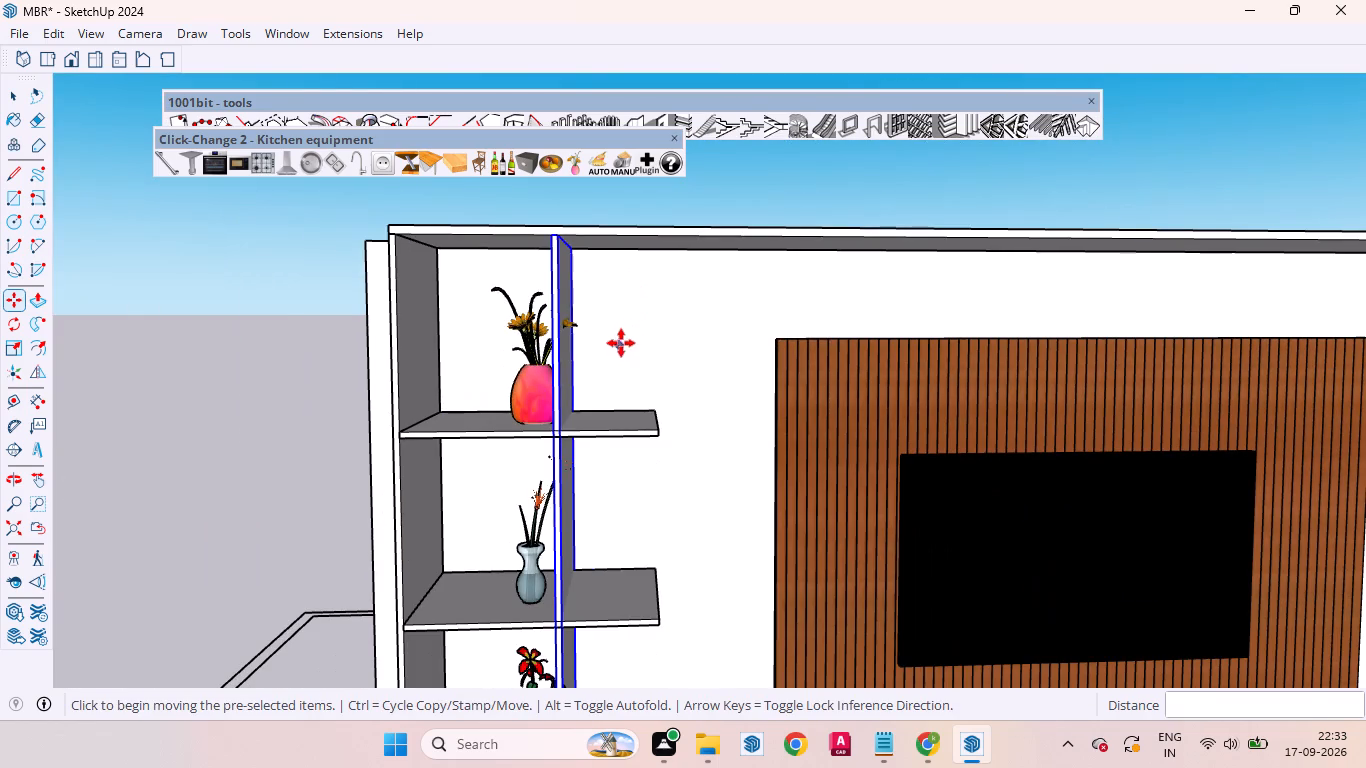
{"action": "scroll", "coordinate": [560, 383], "scroll_direction": "down", "scroll_amount": 12}
{"action": "scroll", "coordinate": [420, 429], "scroll_direction": "up", "scroll_amount": 8}
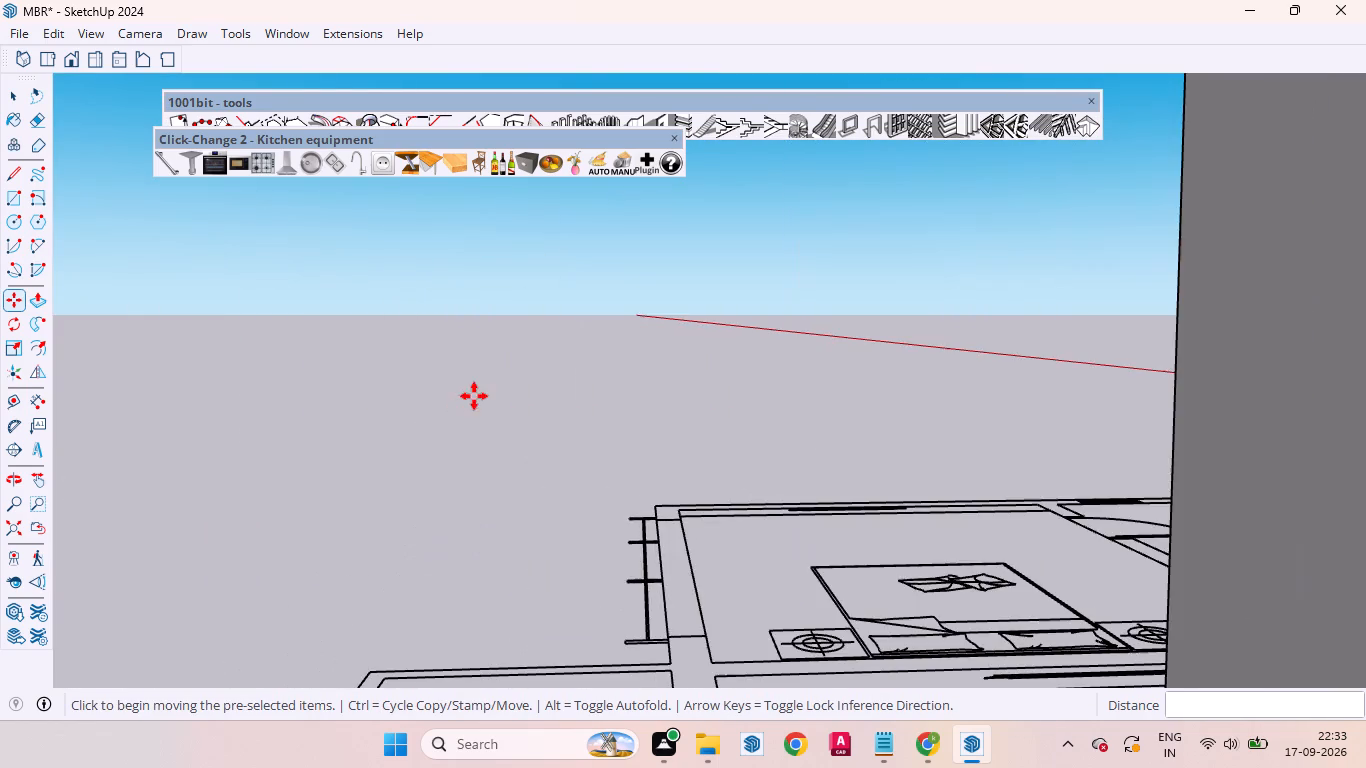
{"action": "scroll", "coordinate": [434, 399], "scroll_direction": "down", "scroll_amount": 7}
{"action": "scroll", "coordinate": [625, 384], "scroll_direction": "up", "scroll_amount": 6}
{"action": "scroll", "coordinate": [573, 320], "scroll_direction": "up", "scroll_amount": 2}
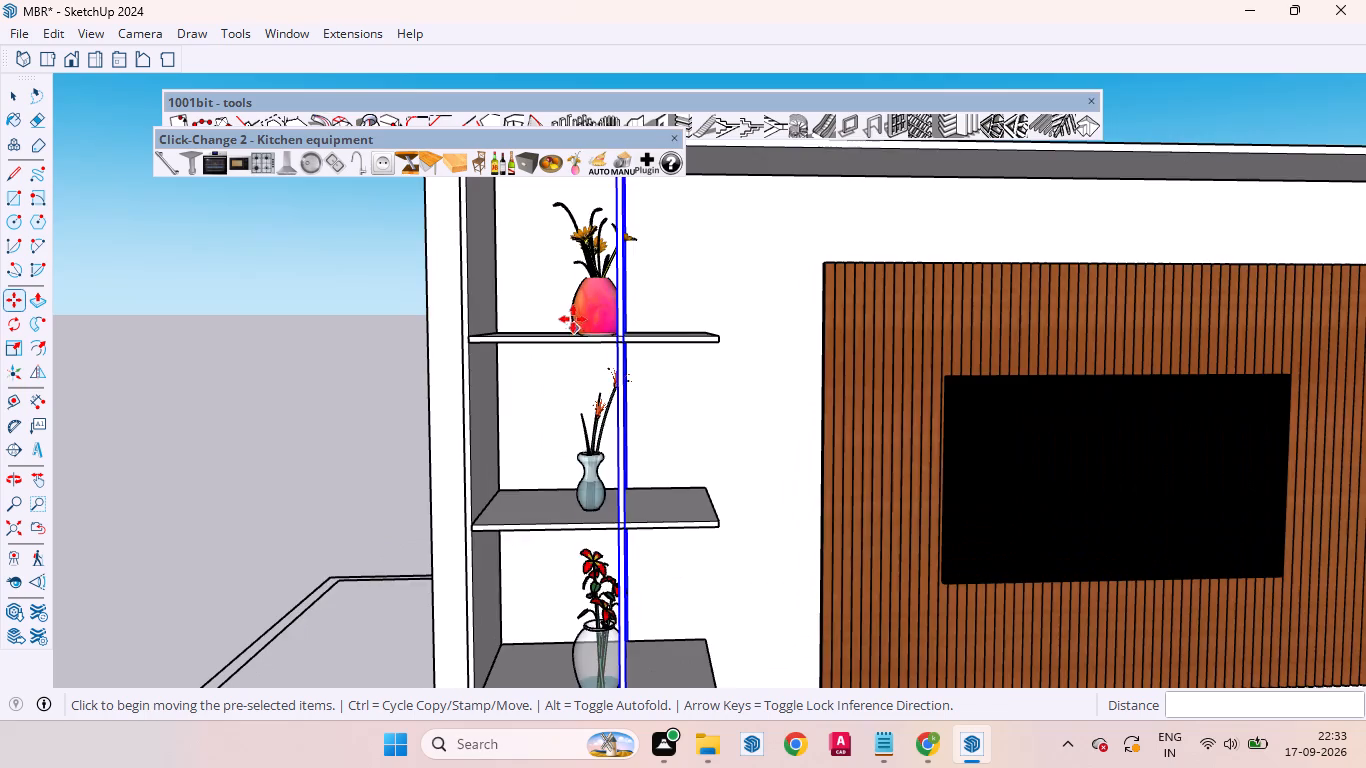
{"action": "scroll", "coordinate": [573, 319], "scroll_direction": "up", "scroll_amount": 5}
{"action": "key", "text": "space"}
Shift the three flower vases and the red potted plant together about 5 3/4" away from the moved divider, and clear the selection.
{"action": "left_click", "coordinate": [634, 315]}
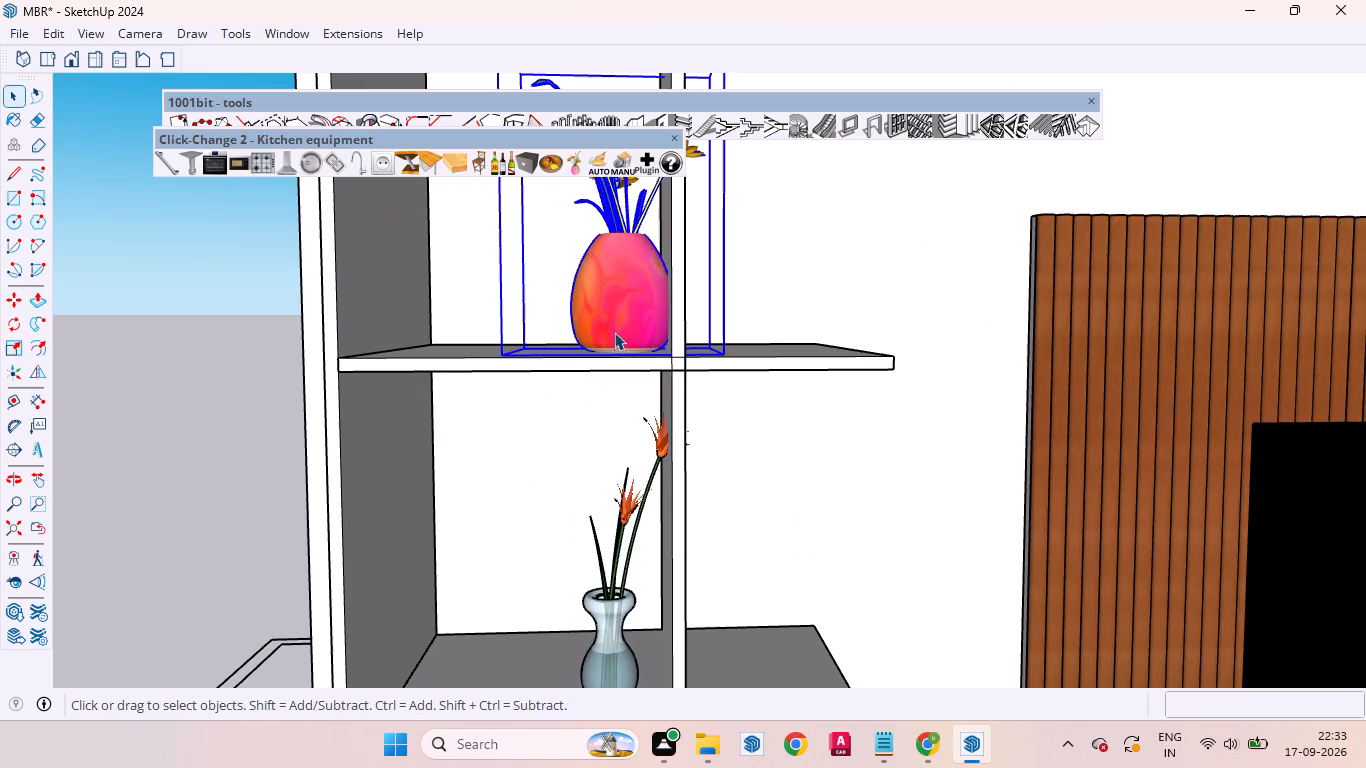
{"action": "scroll", "coordinate": [609, 336], "scroll_direction": "down", "scroll_amount": 7}
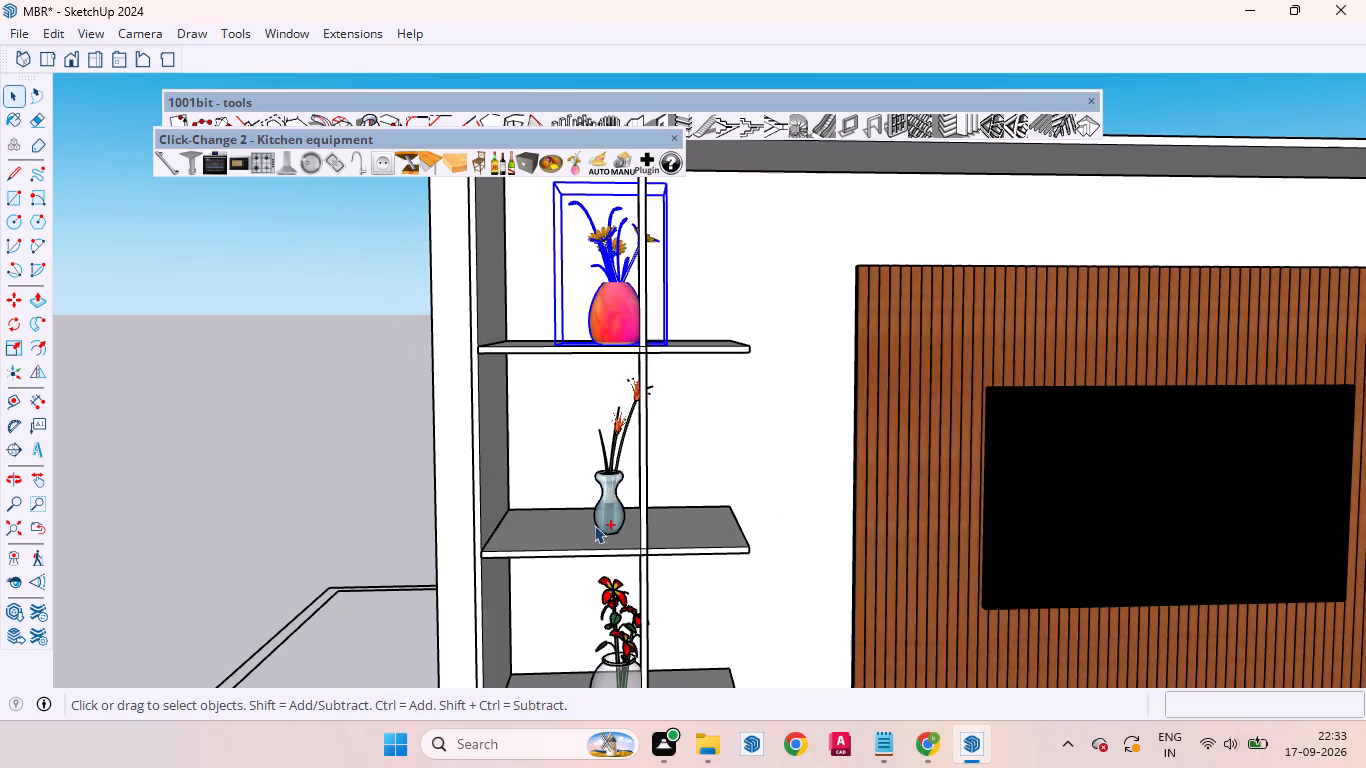
{"action": "left_click", "coordinate": [602, 519], "text": "ctrl"}
{"action": "scroll", "coordinate": [549, 360], "scroll_direction": "down", "scroll_amount": 5, "text": "ctrl"}
{"action": "scroll", "coordinate": [549, 594], "scroll_direction": "up", "scroll_amount": 4, "text": "ctrl"}
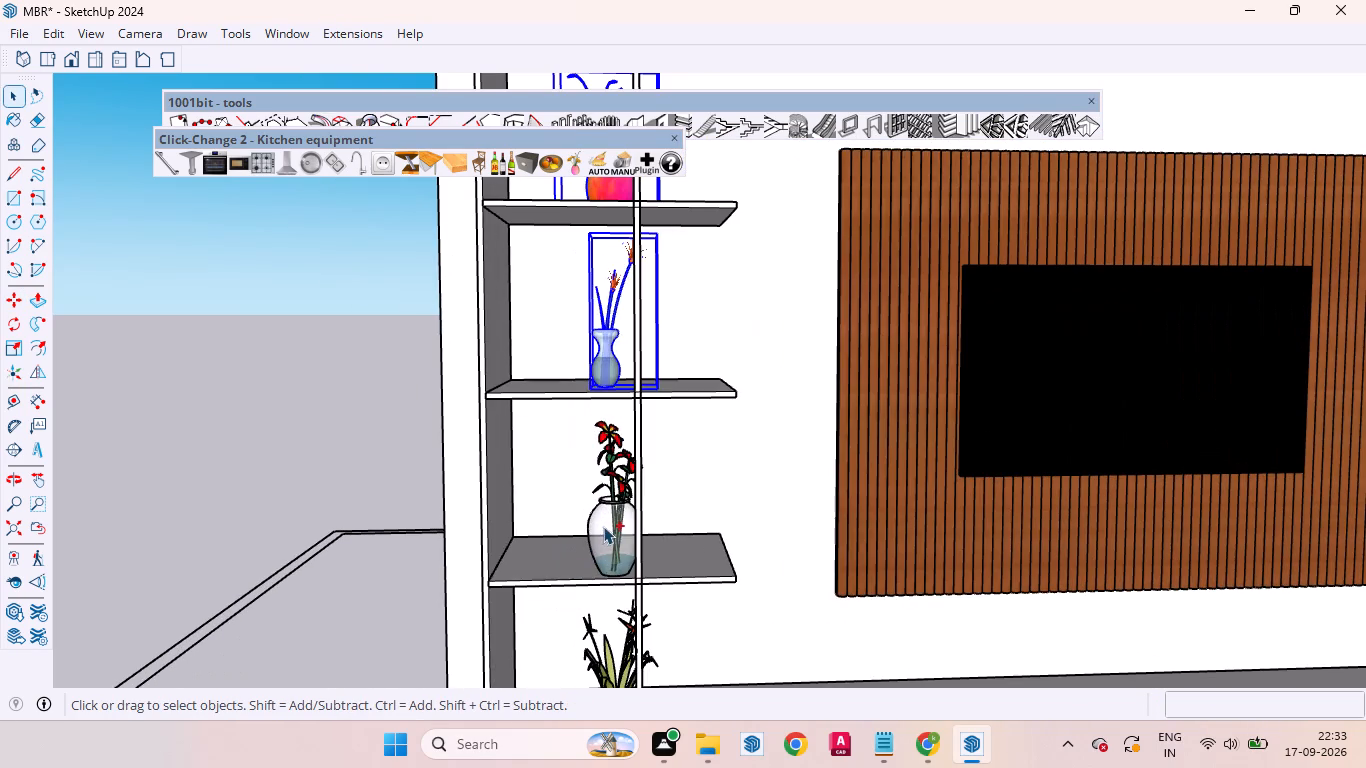
{"action": "left_click", "coordinate": [603, 526], "text": "ctrl"}
{"action": "scroll", "coordinate": [597, 477], "scroll_direction": "down", "scroll_amount": 5, "text": "ctrl"}
{"action": "scroll", "coordinate": [586, 586], "scroll_direction": "up", "scroll_amount": 5, "text": "ctrl"}
{"action": "left_click", "coordinate": [603, 590], "text": "ctrl"}
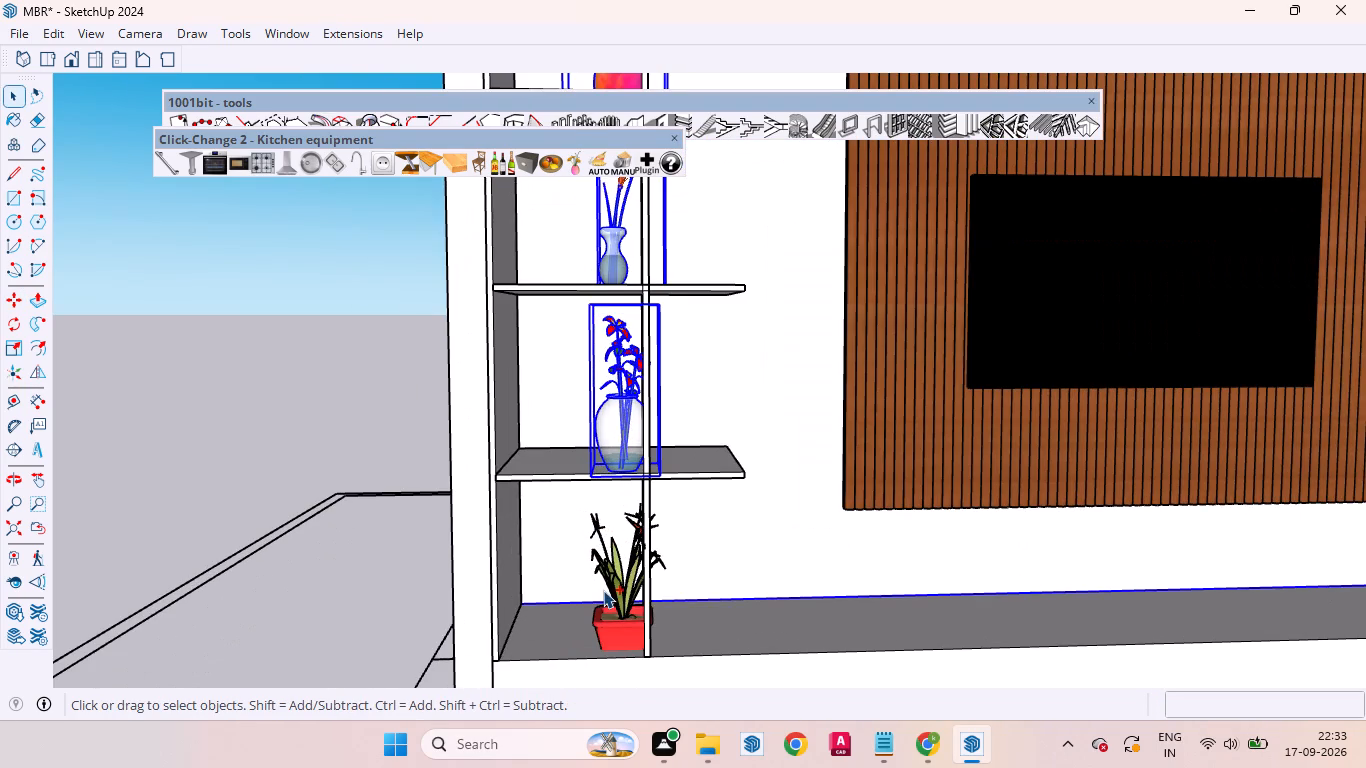
{"action": "left_click", "coordinate": [599, 625], "text": "ctrl"}
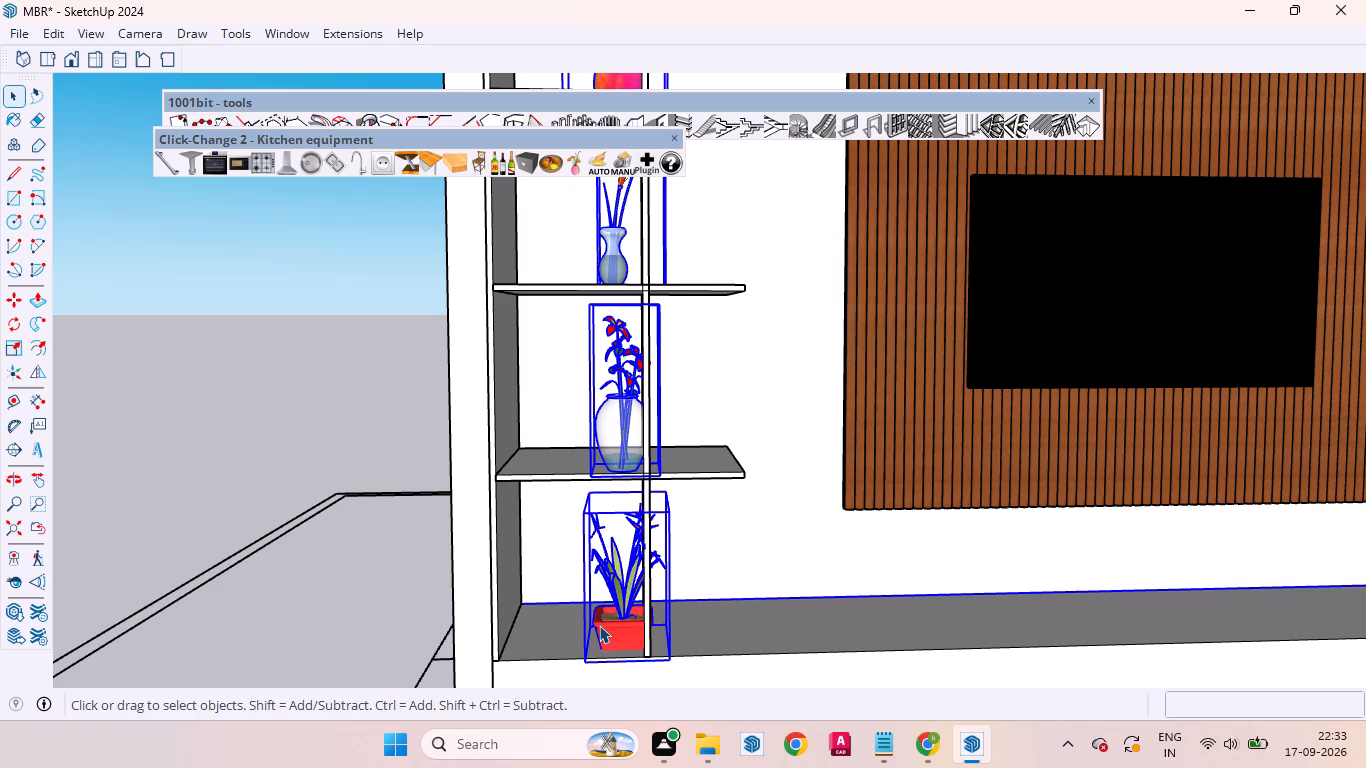
{"action": "key", "text": "m"}
{"action": "scroll", "coordinate": [589, 616], "scroll_direction": "up", "scroll_amount": 1}
{"action": "scroll", "coordinate": [575, 552], "scroll_direction": "down", "scroll_amount": 5}
{"action": "scroll", "coordinate": [571, 600], "scroll_direction": "up", "scroll_amount": 7}
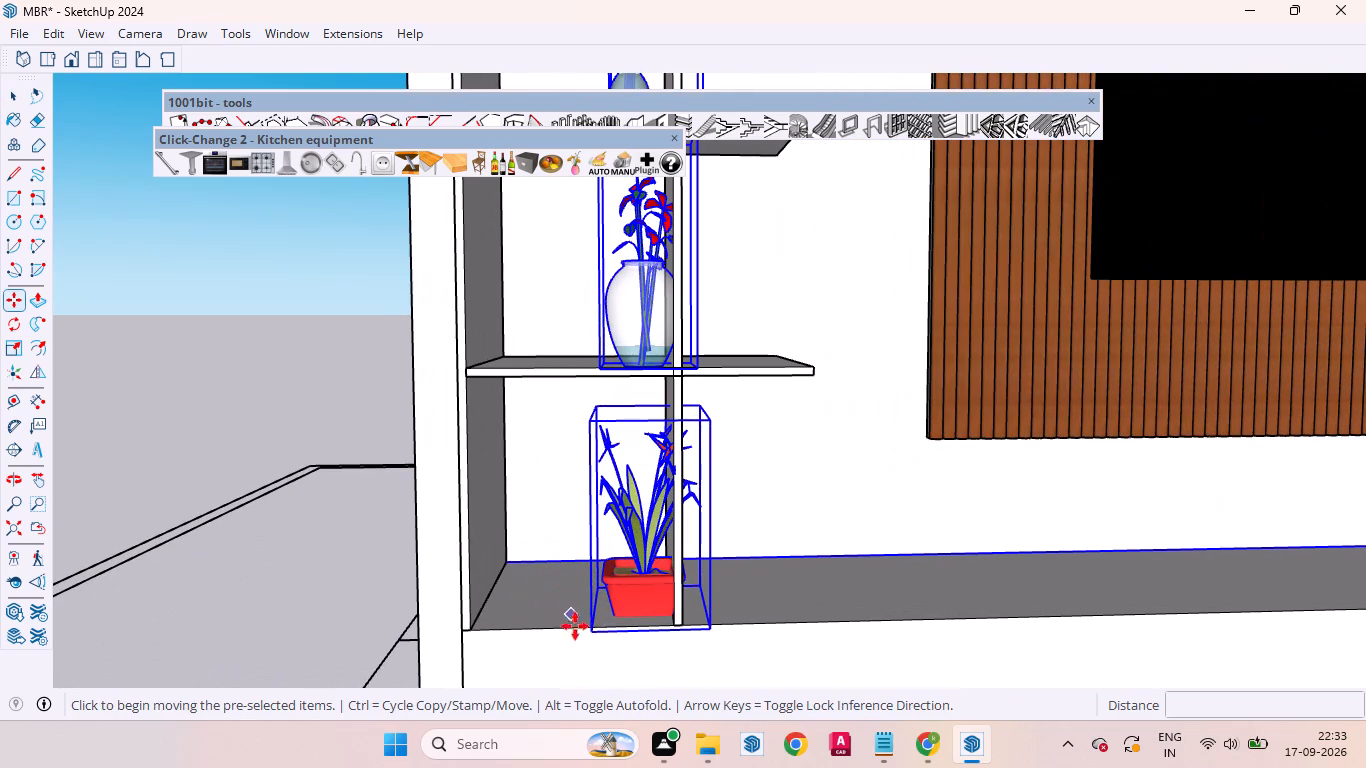
{"action": "left_click", "coordinate": [590, 630]}
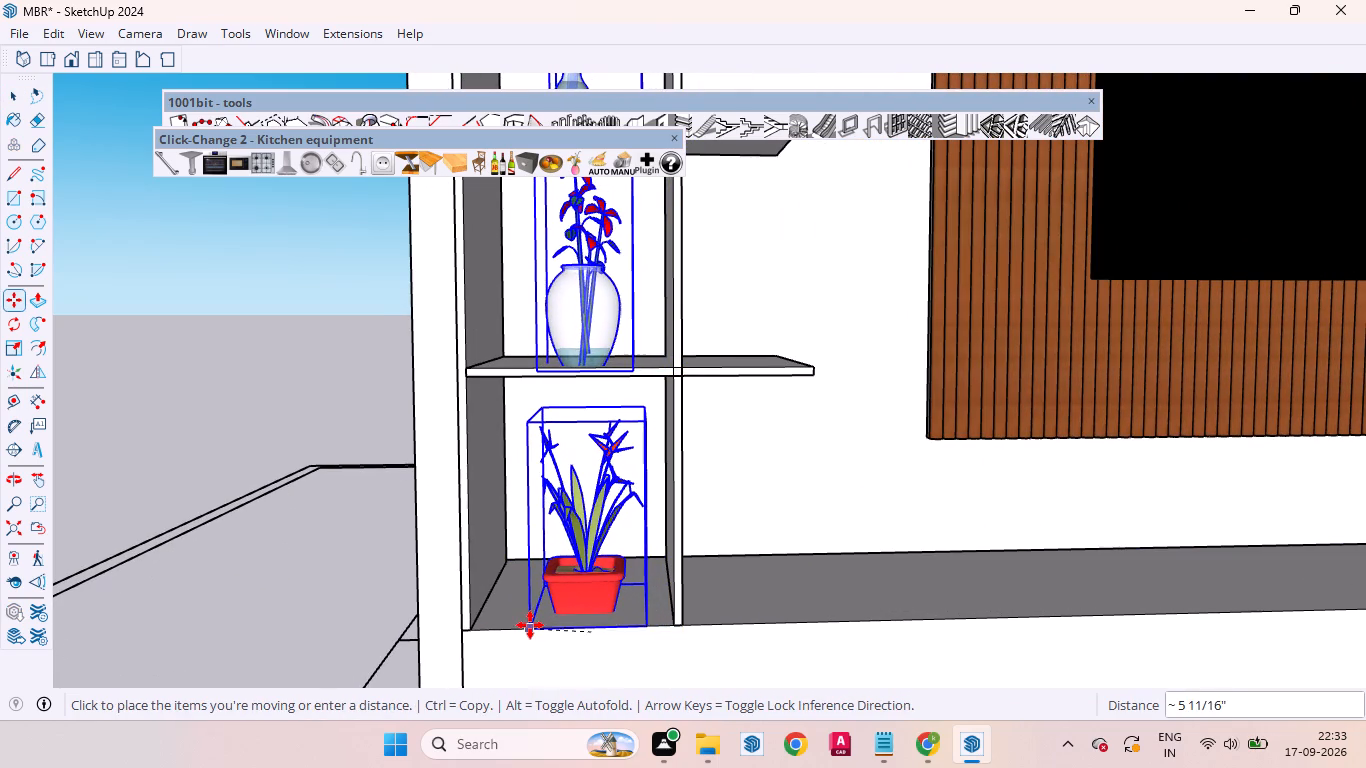
{"action": "left_click", "coordinate": [529, 626]}
{"action": "scroll", "coordinate": [566, 580], "scroll_direction": "down", "scroll_amount": 1}
{"action": "scroll", "coordinate": [566, 580], "scroll_direction": "up", "scroll_amount": 1}
{"action": "scroll", "coordinate": [566, 580], "scroll_direction": "down", "scroll_amount": 9}
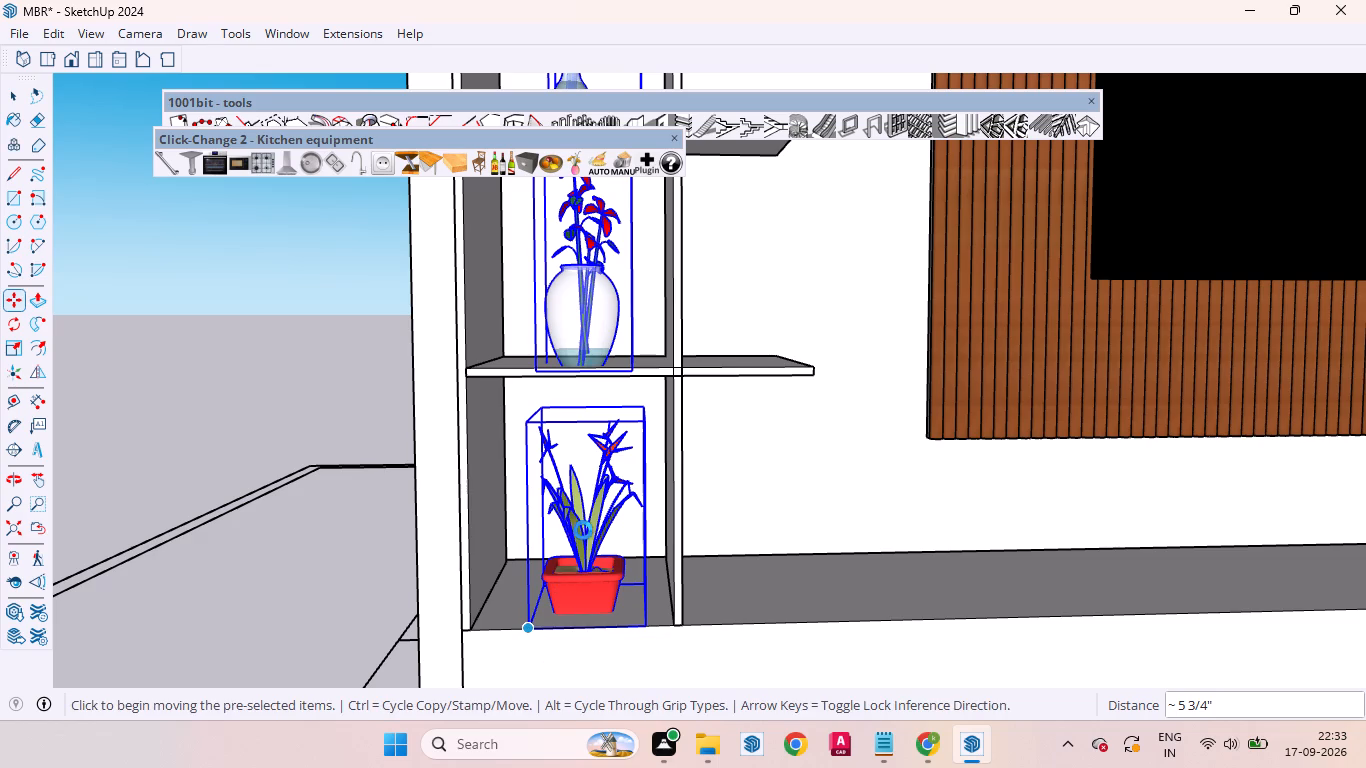
{"action": "scroll", "coordinate": [583, 530], "scroll_direction": "down", "scroll_amount": 5}
{"action": "scroll", "coordinate": [592, 468], "scroll_direction": "up", "scroll_amount": 1}
{"action": "scroll", "coordinate": [592, 468], "scroll_direction": "down", "scroll_amount": 10}
{"action": "key", "text": "space"}
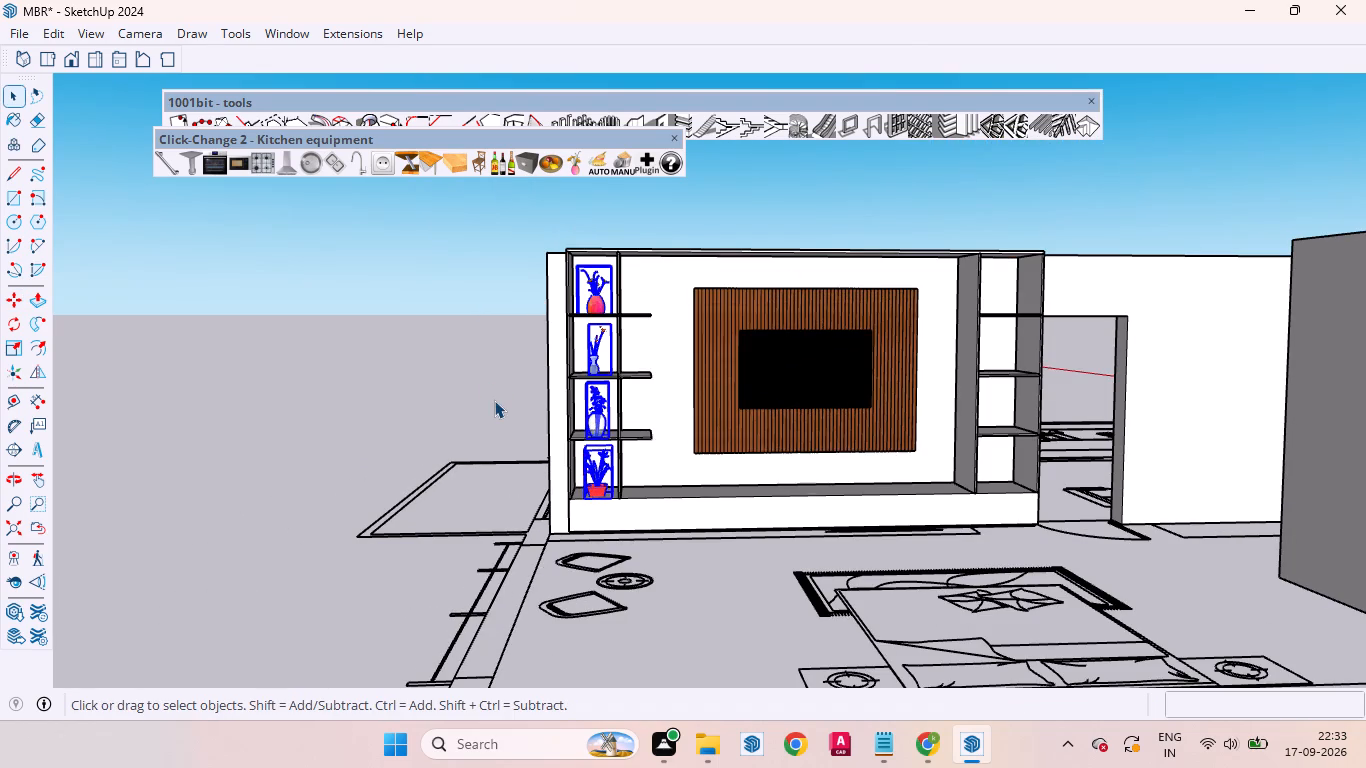
{"action": "left_click", "coordinate": [494, 400]}
Examine the narrowed decorated bay and the shelf ends projecting past its divider, against the whole TV wall unit.
{"action": "scroll", "coordinate": [603, 367], "scroll_direction": "up", "scroll_amount": 4}
{"action": "scroll", "coordinate": [594, 493], "scroll_direction": "up", "scroll_amount": 4}
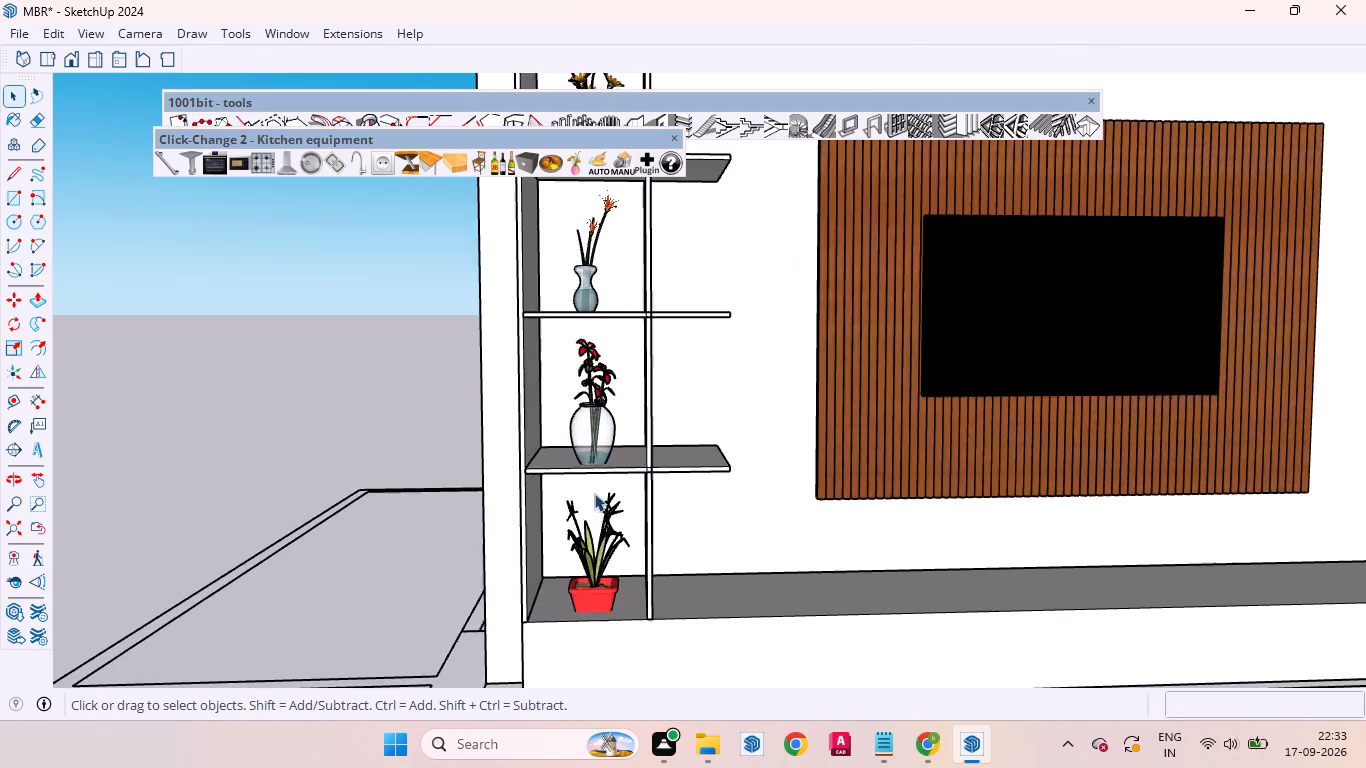
{"action": "scroll", "coordinate": [509, 446], "scroll_direction": "down", "scroll_amount": 6}
{"action": "scroll", "coordinate": [620, 408], "scroll_direction": "up", "scroll_amount": 6}
{"action": "scroll", "coordinate": [603, 381], "scroll_direction": "down", "scroll_amount": 5}
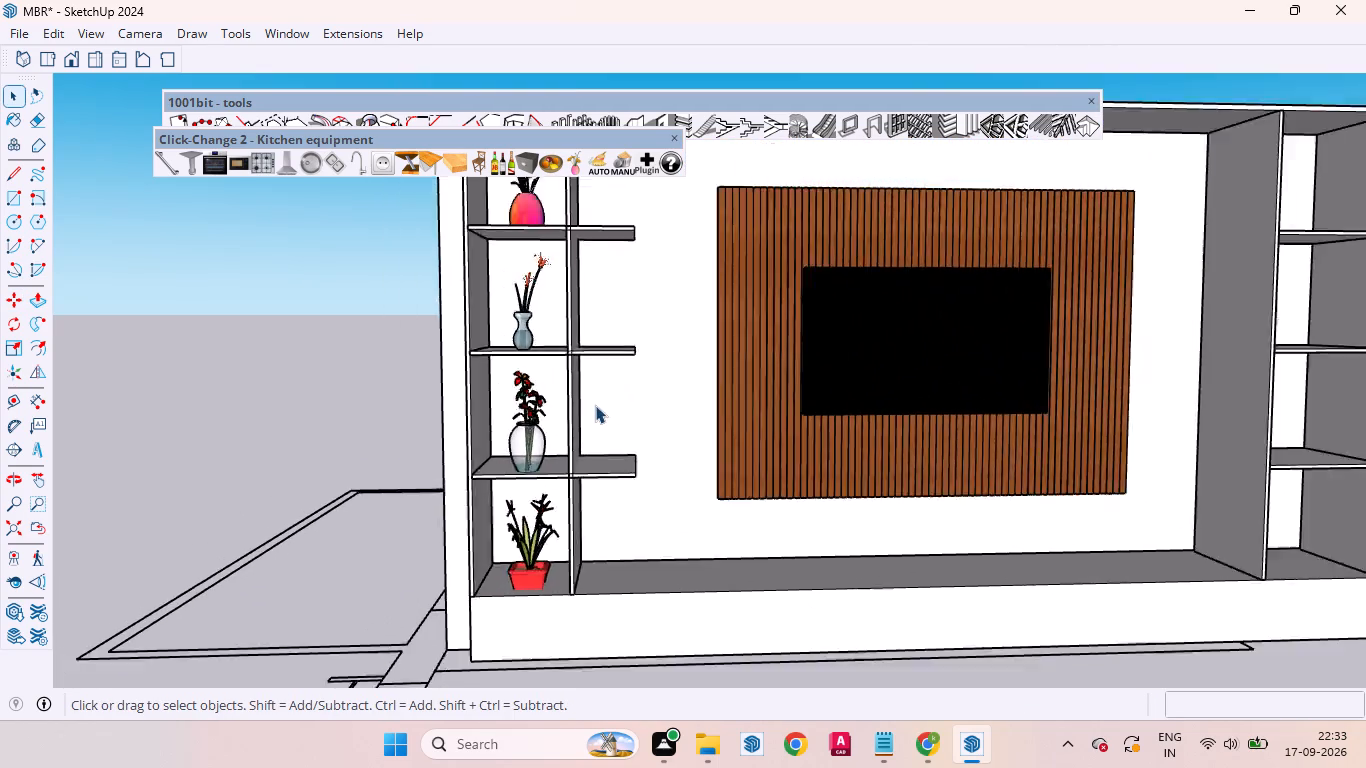
{"action": "scroll", "coordinate": [595, 405], "scroll_direction": "down", "scroll_amount": 2}
{"action": "scroll", "coordinate": [578, 268], "scroll_direction": "up", "scroll_amount": 6}
{"action": "scroll", "coordinate": [542, 299], "scroll_direction": "down", "scroll_amount": 6}
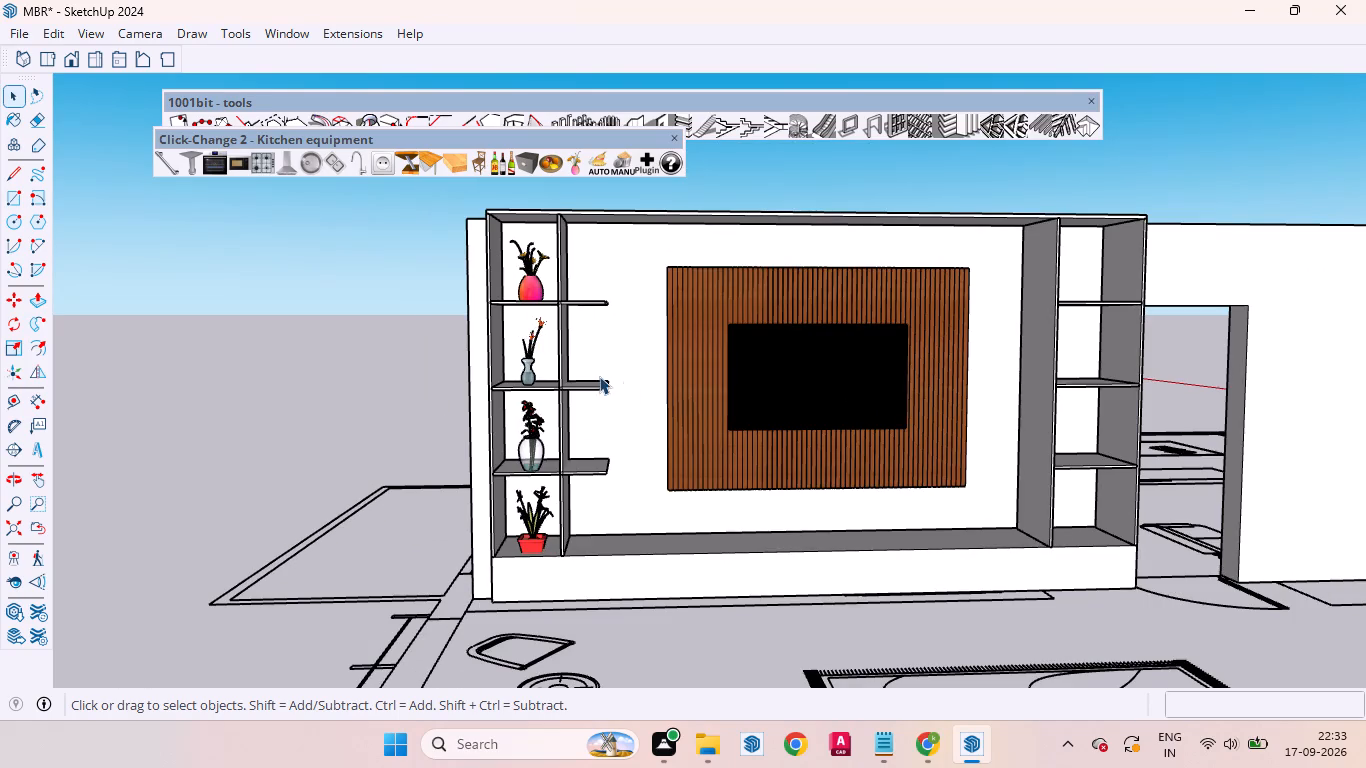
{"action": "scroll", "coordinate": [599, 376], "scroll_direction": "up", "scroll_amount": 4}
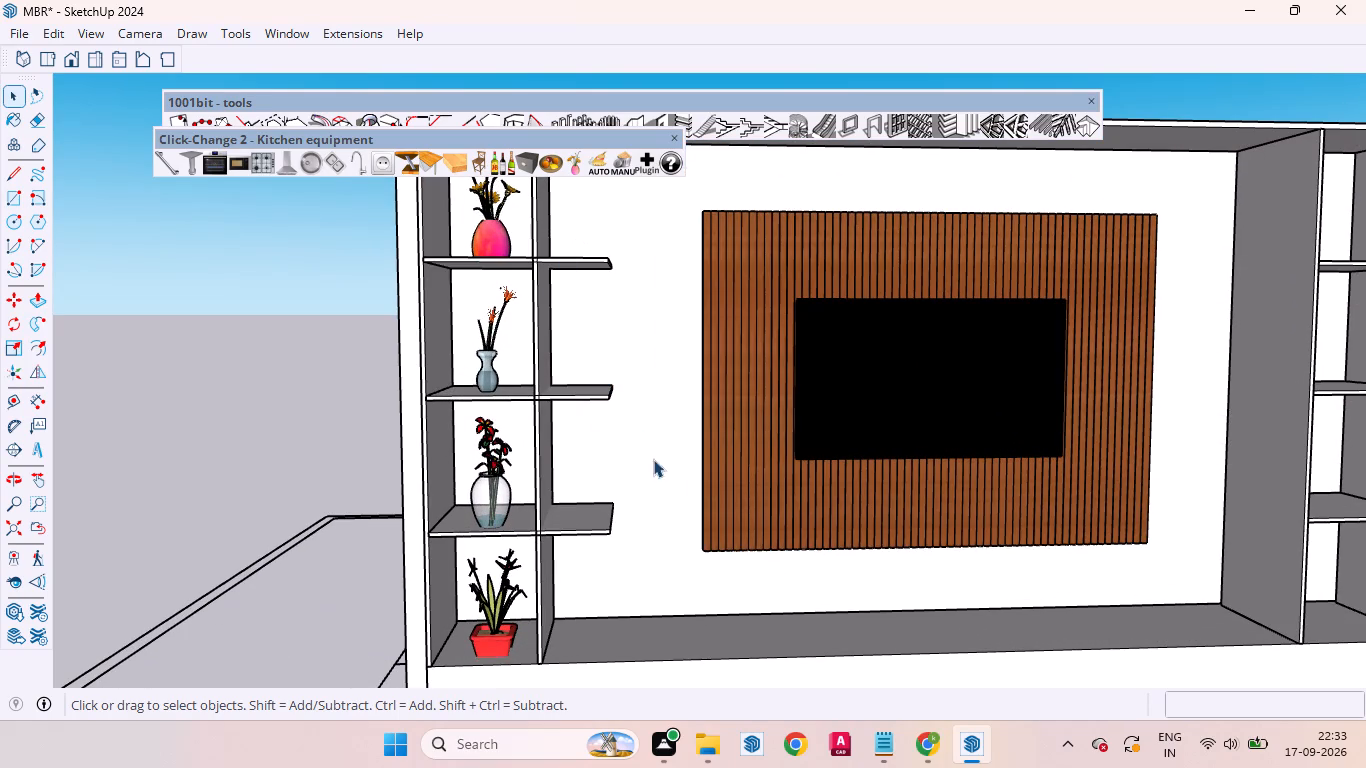
{"action": "scroll", "coordinate": [529, 474], "scroll_direction": "down", "scroll_amount": 6}
{"action": "scroll", "coordinate": [561, 315], "scroll_direction": "up", "scroll_amount": 7}
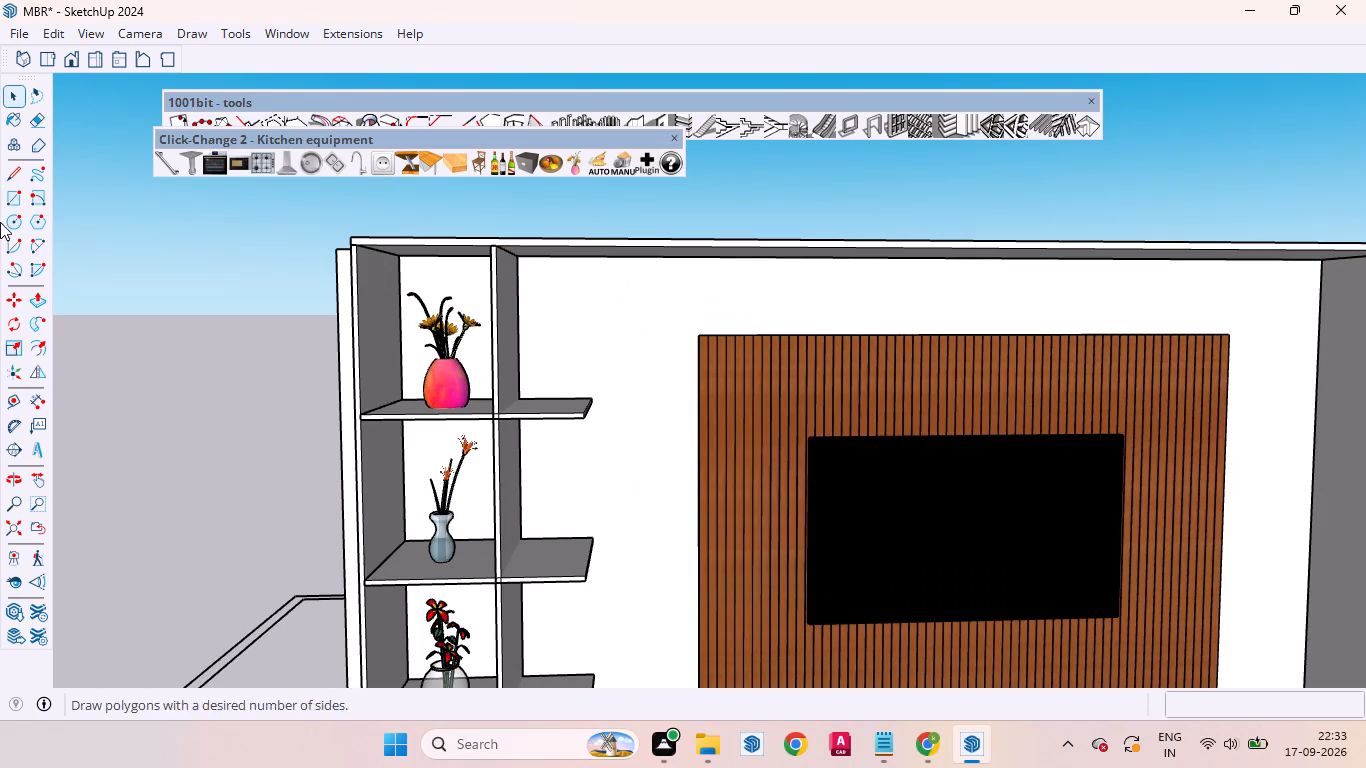
Draw a freehand curve on the back panel from the divider's top rear corner down to the end of the top projecting shelf.
{"action": "left_click", "coordinate": [45, 172]}
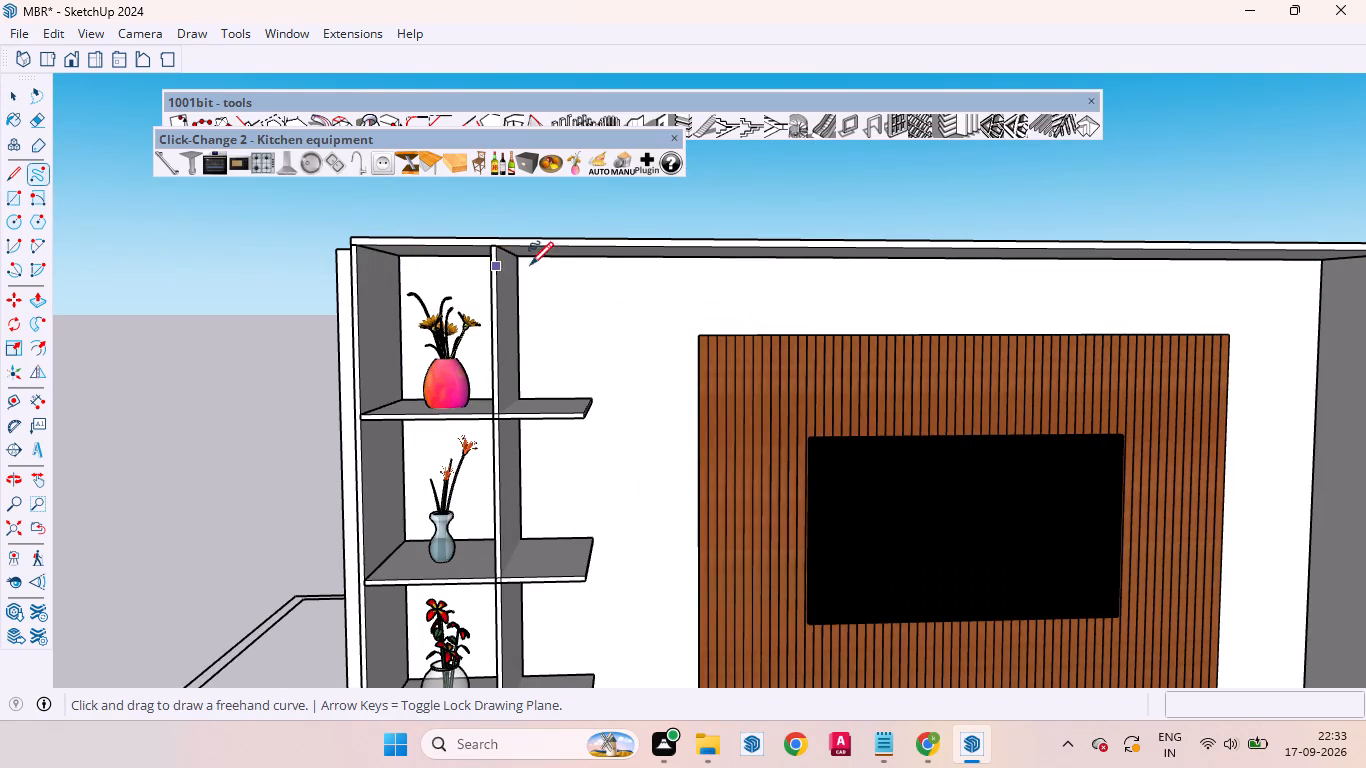
{"action": "scroll", "coordinate": [605, 265], "scroll_direction": "up", "scroll_amount": 12}
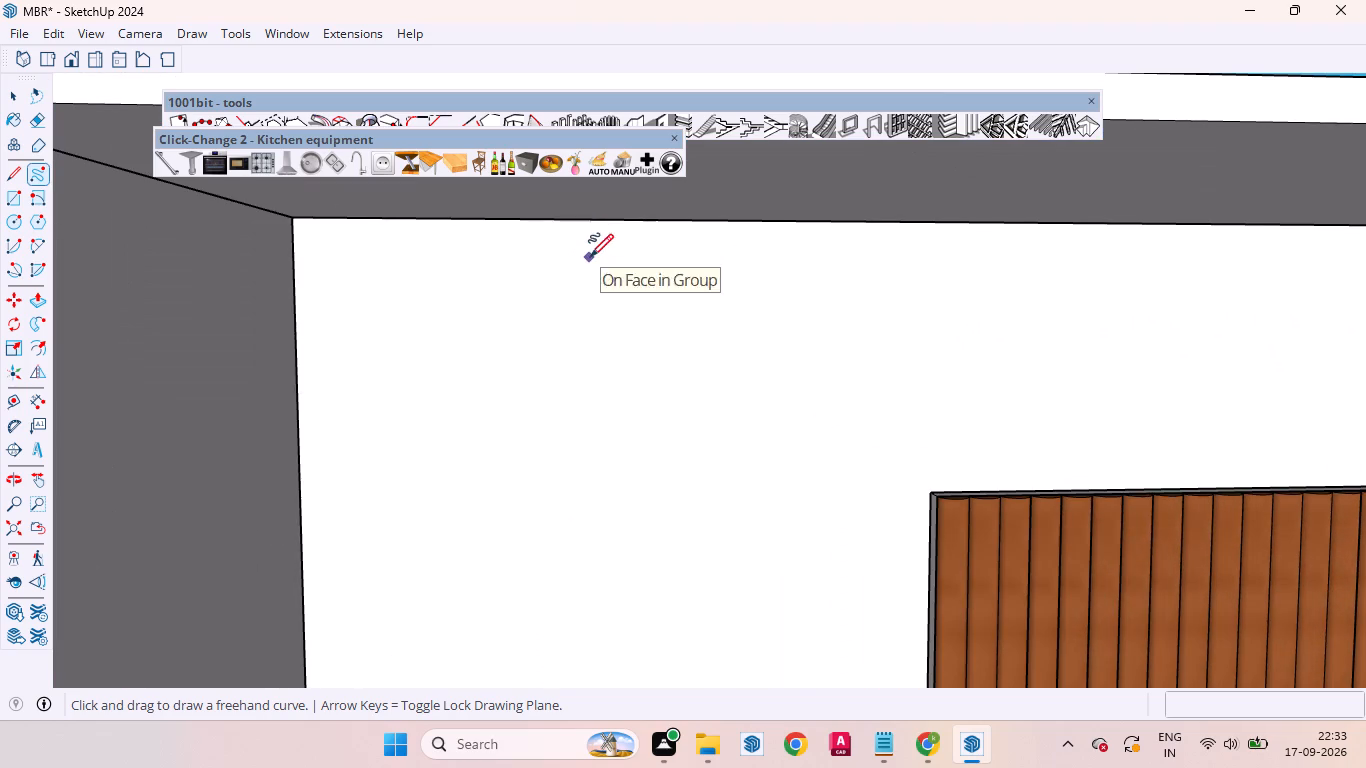
{"action": "scroll", "coordinate": [577, 244], "scroll_direction": "down", "scroll_amount": 6}
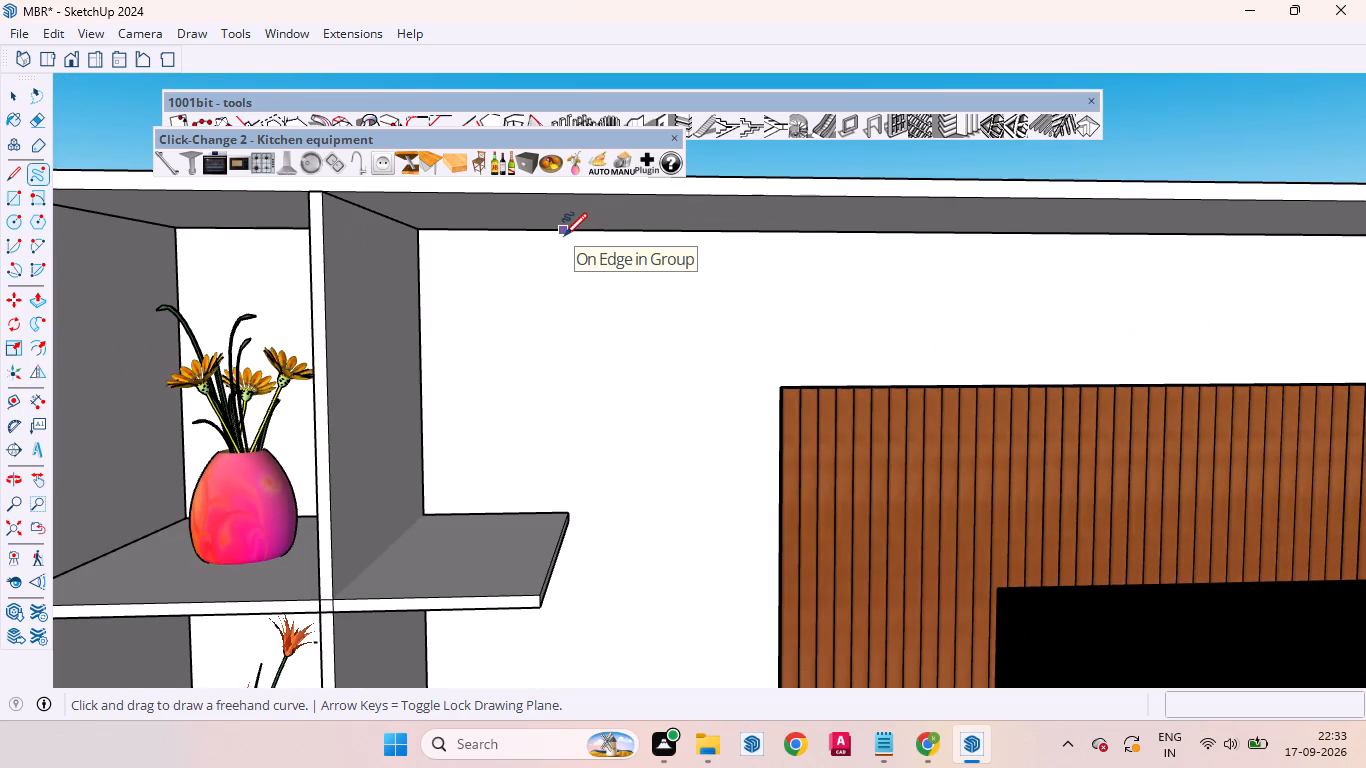
{"action": "left_click", "coordinate": [424, 232]}
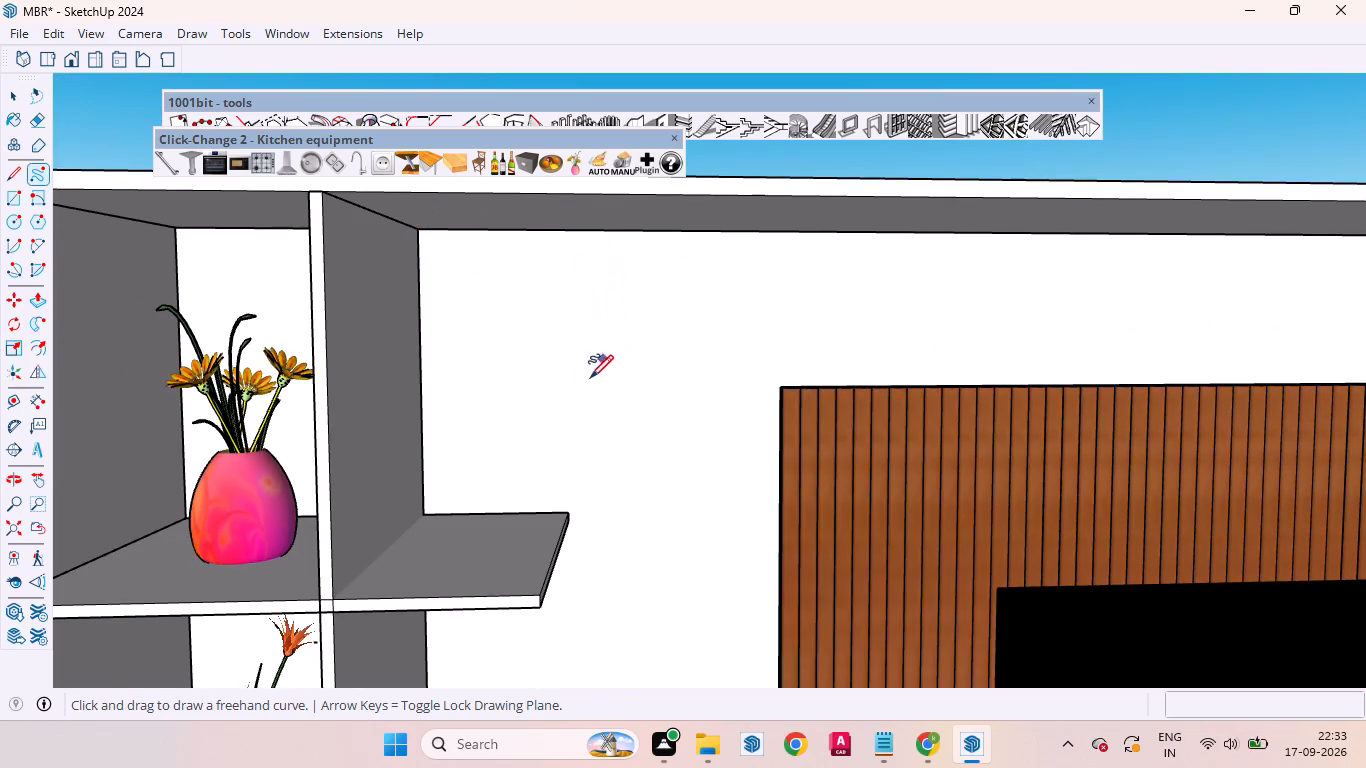
{"action": "left_click_drag", "start_coordinate": [417, 228], "coordinate": [570, 328]}
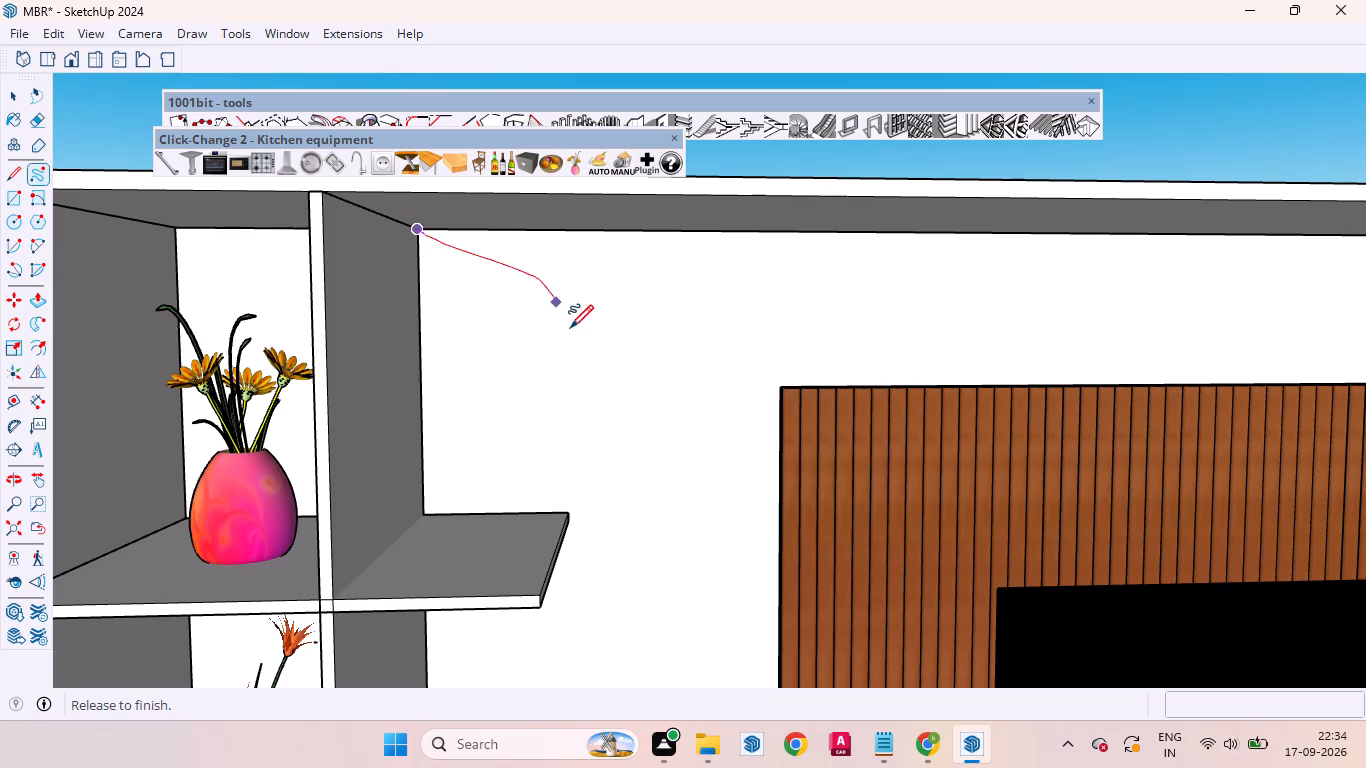
{"action": "left_click_drag", "start_coordinate": [570, 328], "coordinate": [592, 509]}
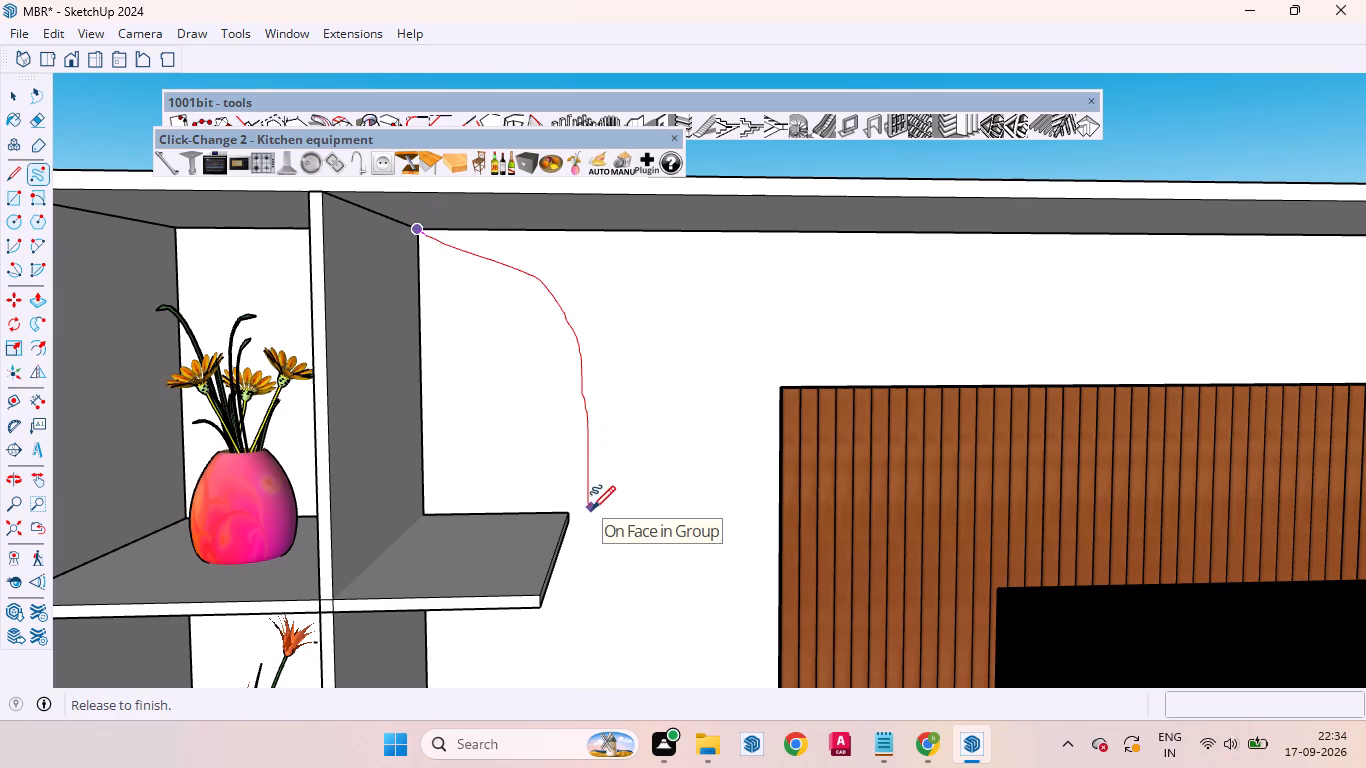
{"action": "left_click_drag", "start_coordinate": [592, 509], "coordinate": [589, 513]}
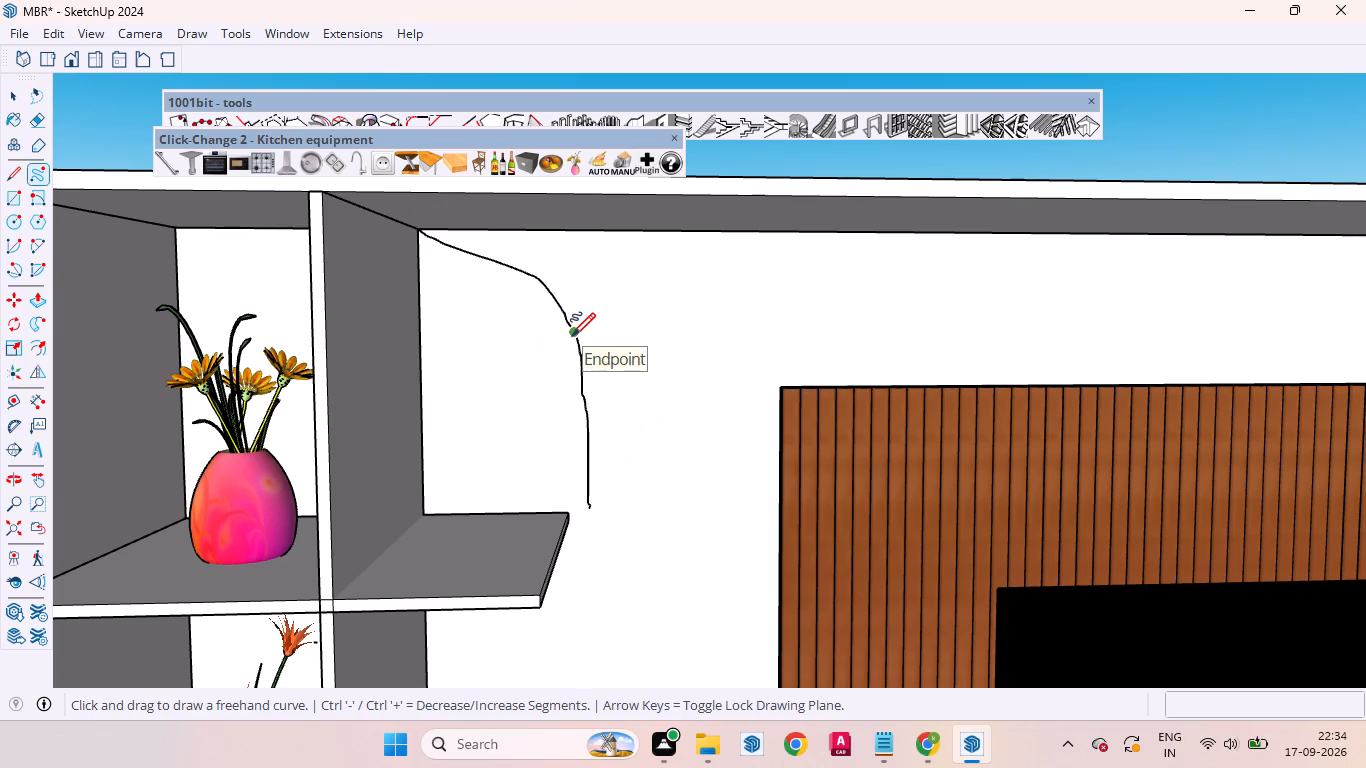
{"action": "key", "text": "space"}
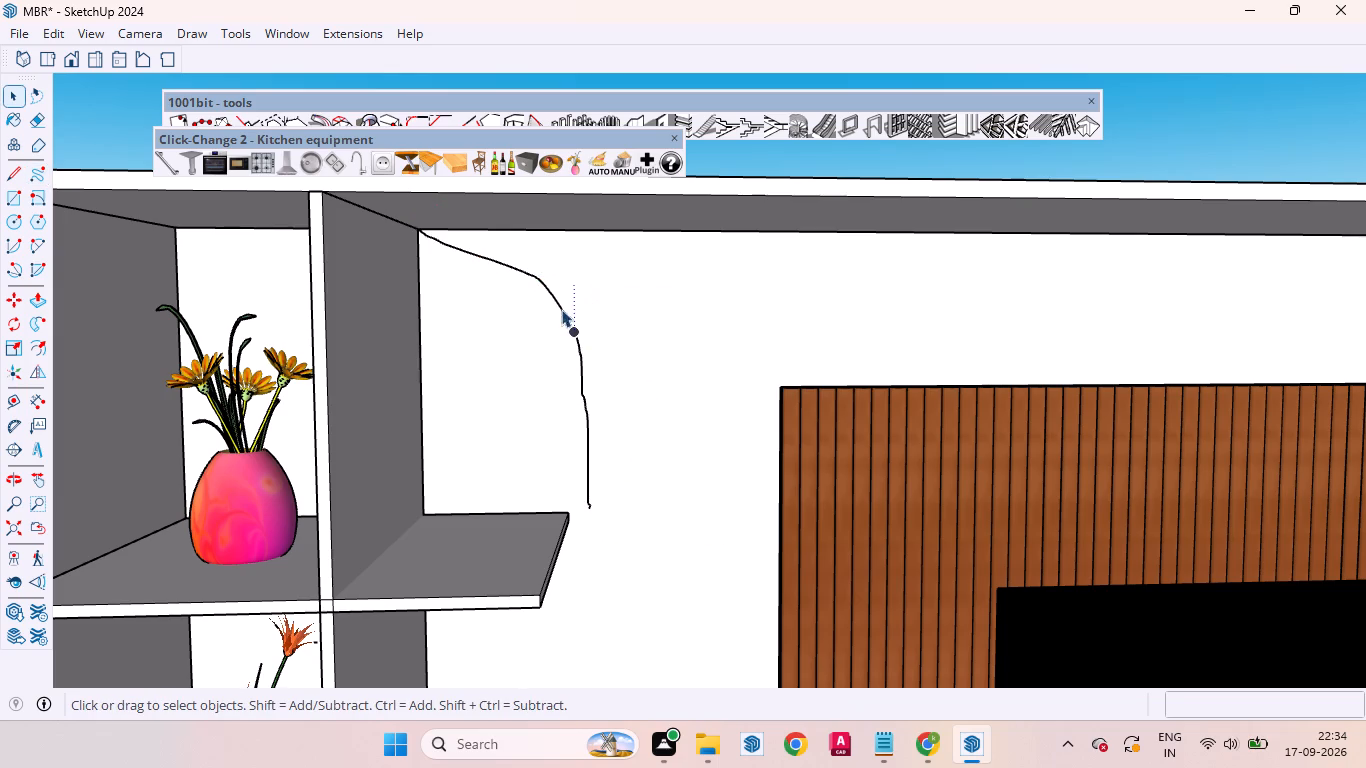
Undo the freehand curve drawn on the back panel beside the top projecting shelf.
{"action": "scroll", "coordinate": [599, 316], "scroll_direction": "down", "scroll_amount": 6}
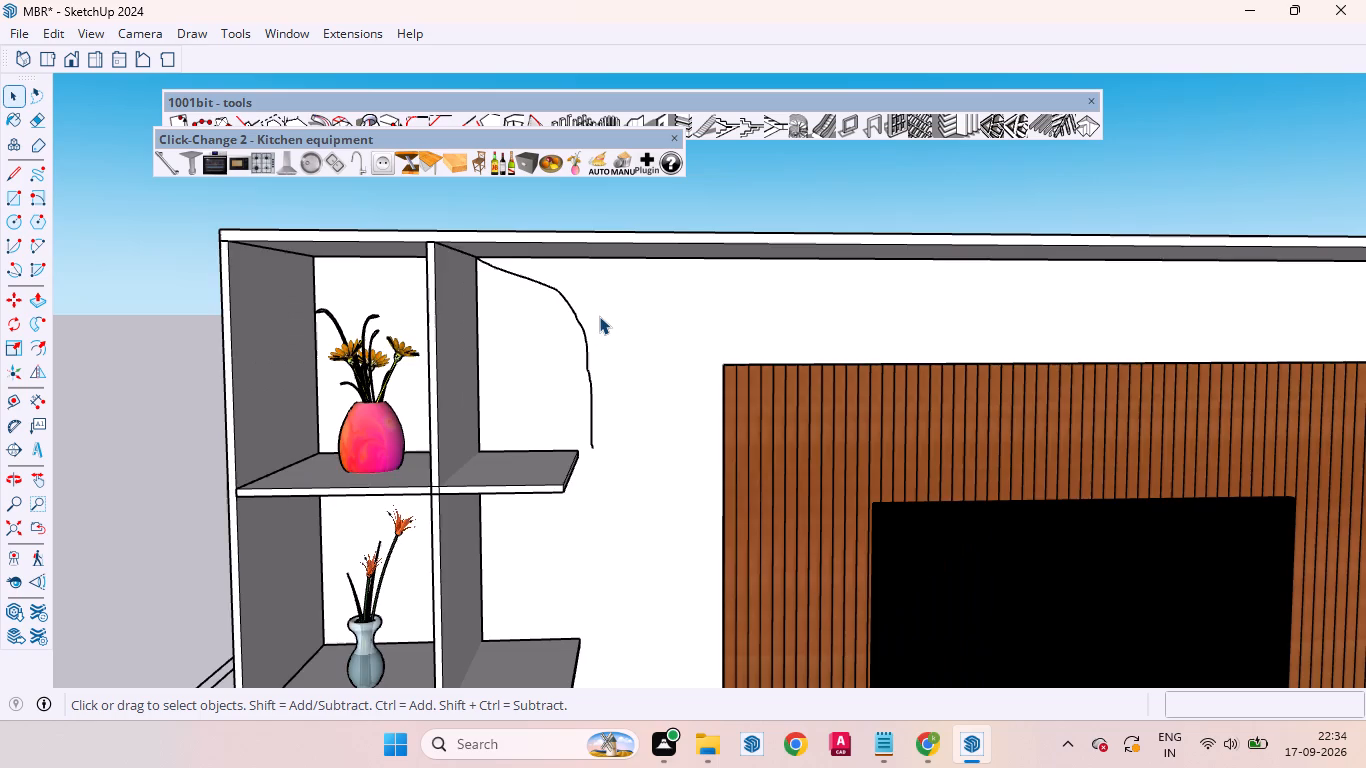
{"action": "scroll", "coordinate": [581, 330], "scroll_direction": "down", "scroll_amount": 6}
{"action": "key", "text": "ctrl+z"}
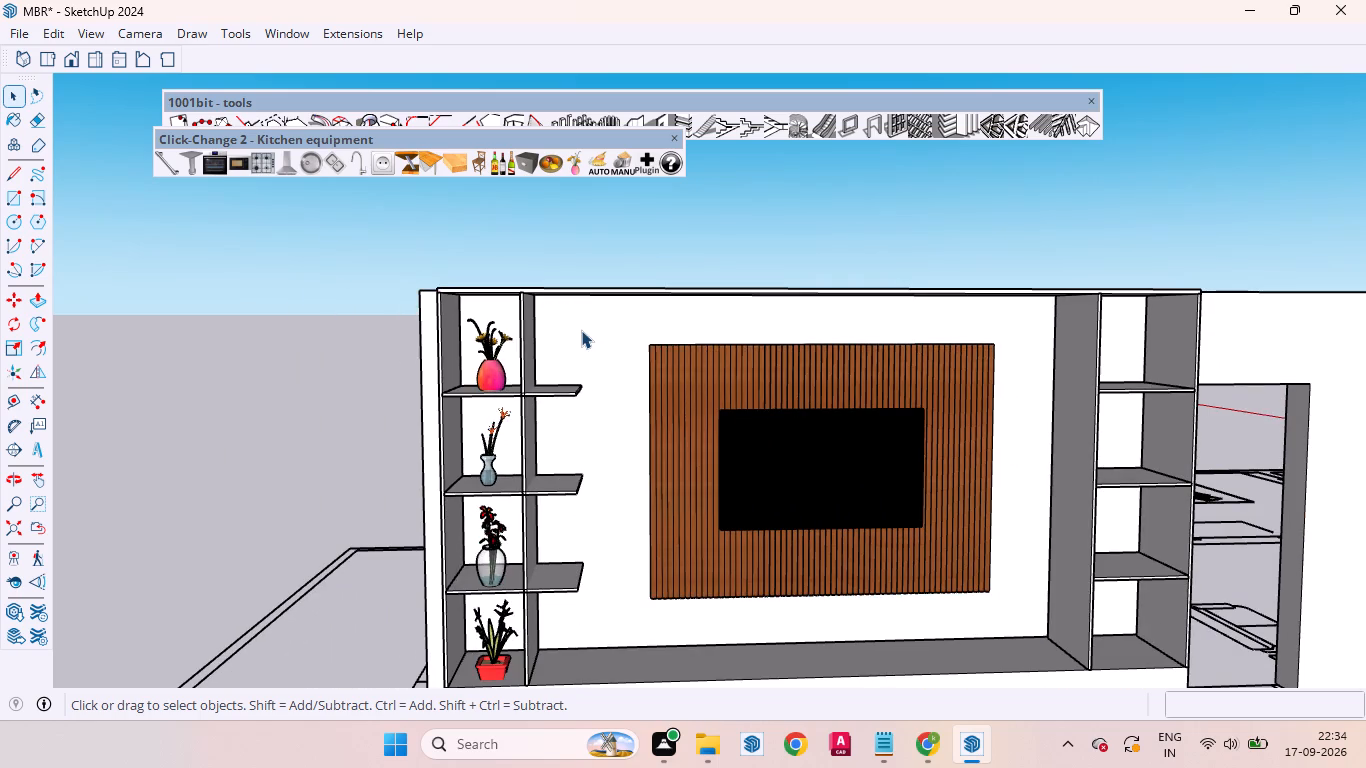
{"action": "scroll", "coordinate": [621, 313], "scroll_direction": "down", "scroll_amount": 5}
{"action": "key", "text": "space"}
Examine the whole TV wall unit, comparing the decorated bay's projecting shelf ends with the empty bay on the other side.
{"action": "scroll", "coordinate": [579, 416], "scroll_direction": "up", "scroll_amount": 3}
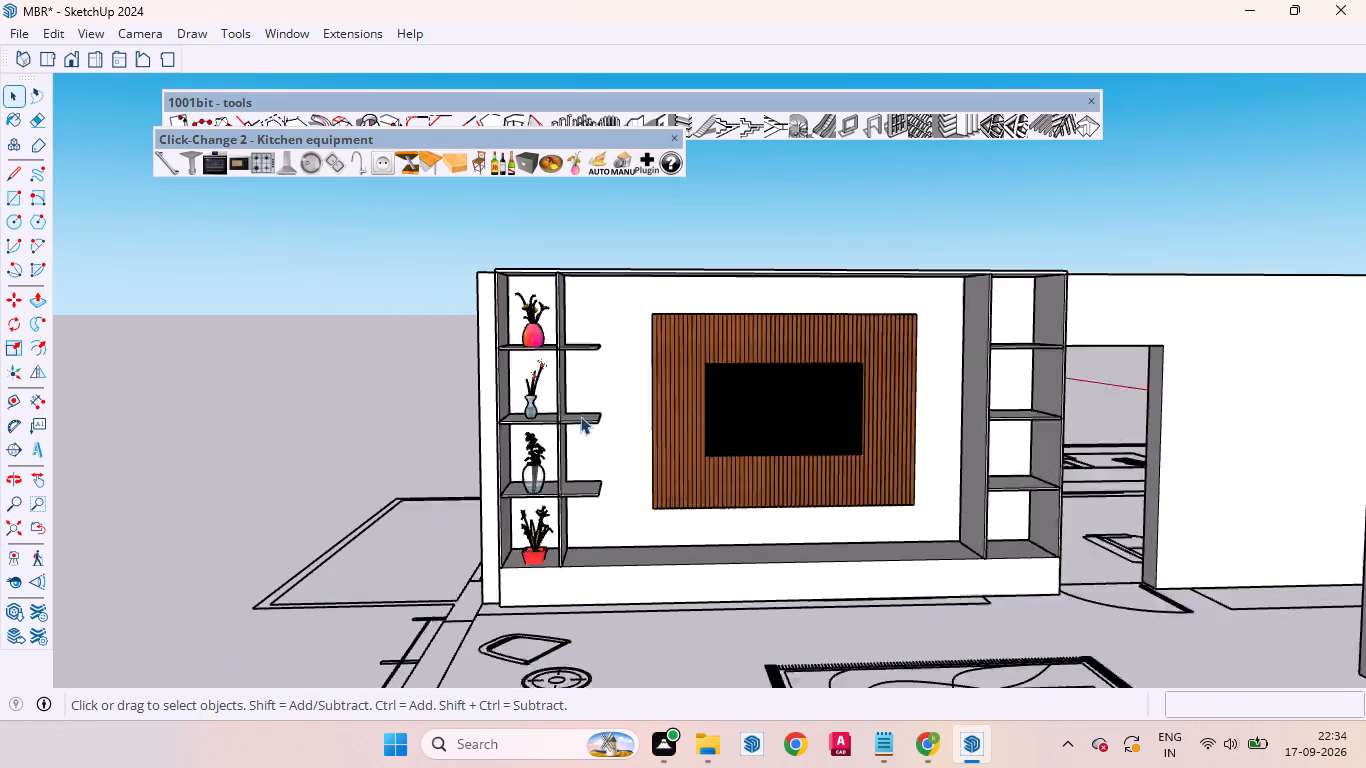
{"action": "scroll", "coordinate": [580, 416], "scroll_direction": "up", "scroll_amount": 4}
{"action": "scroll", "coordinate": [591, 379], "scroll_direction": "down", "scroll_amount": 6}
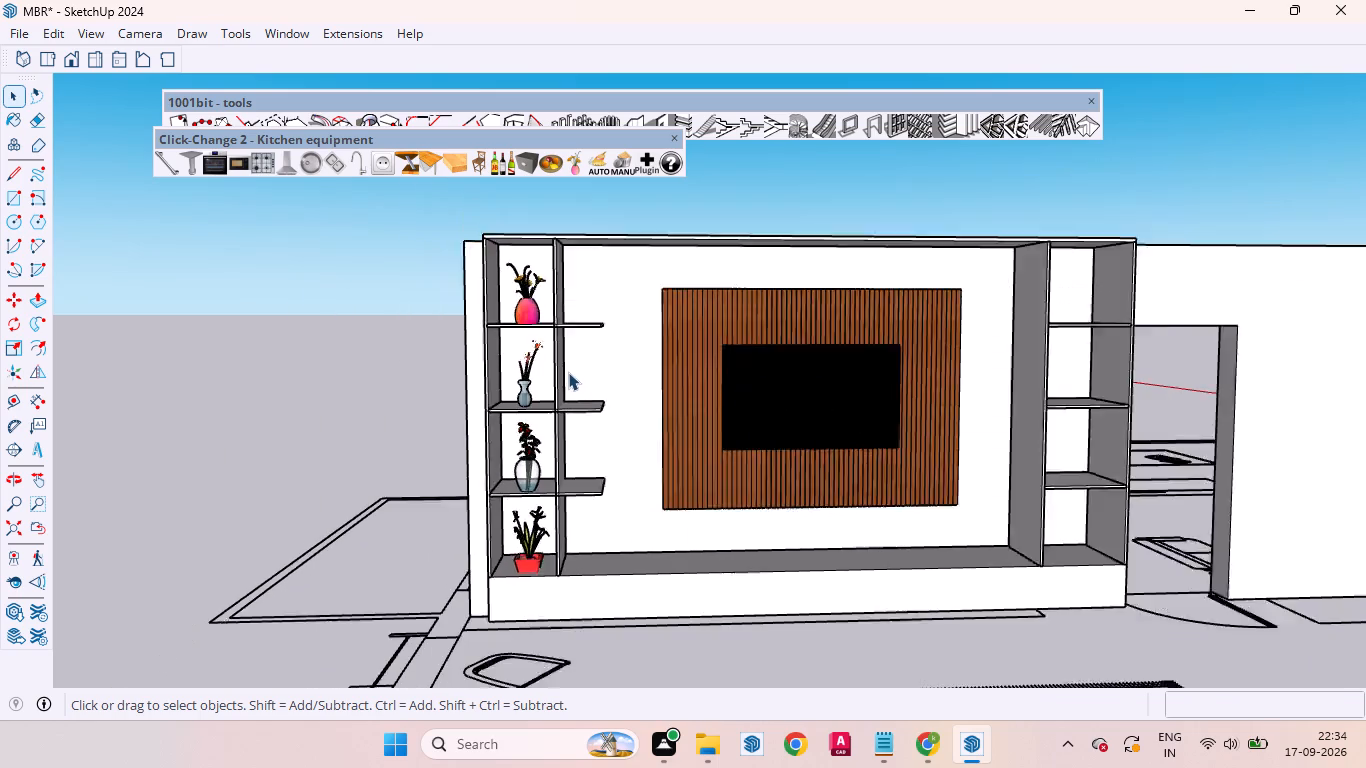
{"action": "scroll", "coordinate": [578, 407], "scroll_direction": "up", "scroll_amount": 6}
{"action": "scroll", "coordinate": [573, 355], "scroll_direction": "down", "scroll_amount": 13}
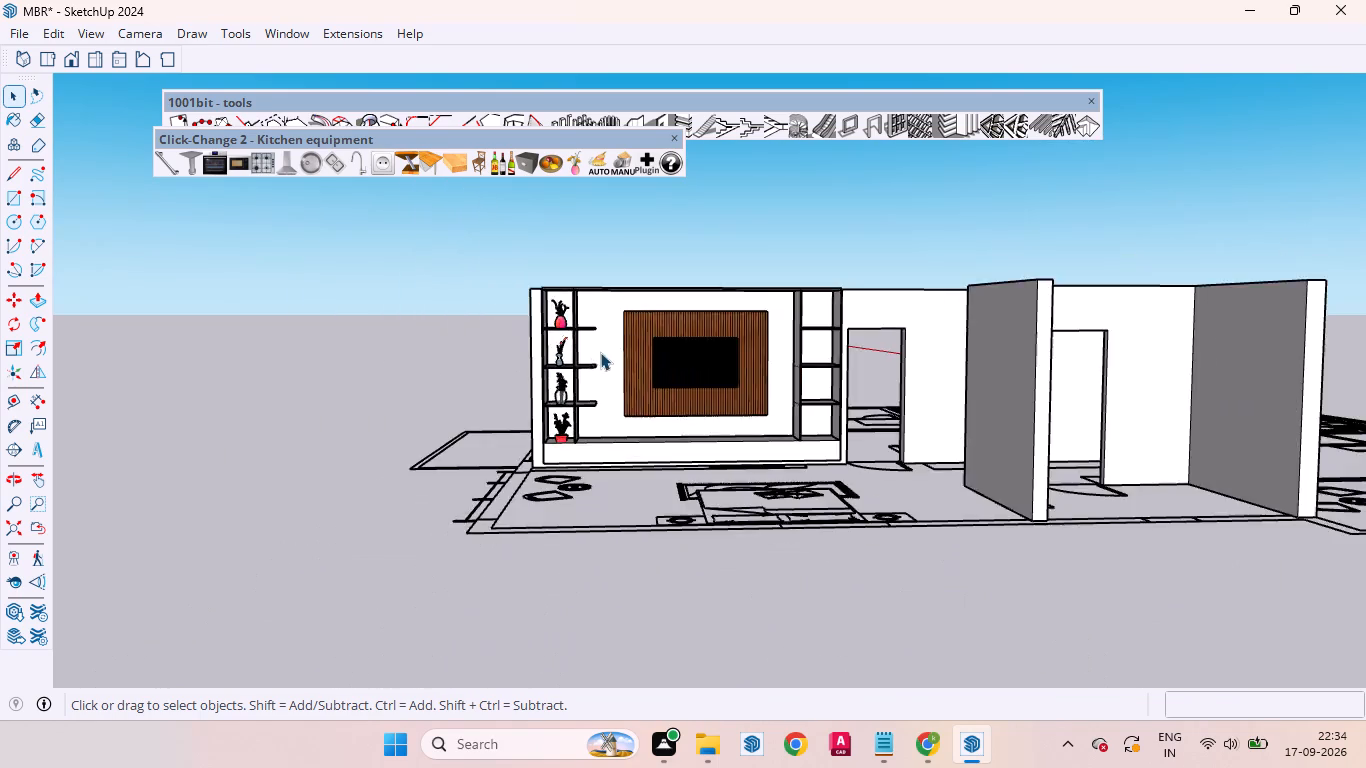
{"action": "scroll", "coordinate": [726, 403], "scroll_direction": "up", "scroll_amount": 5}
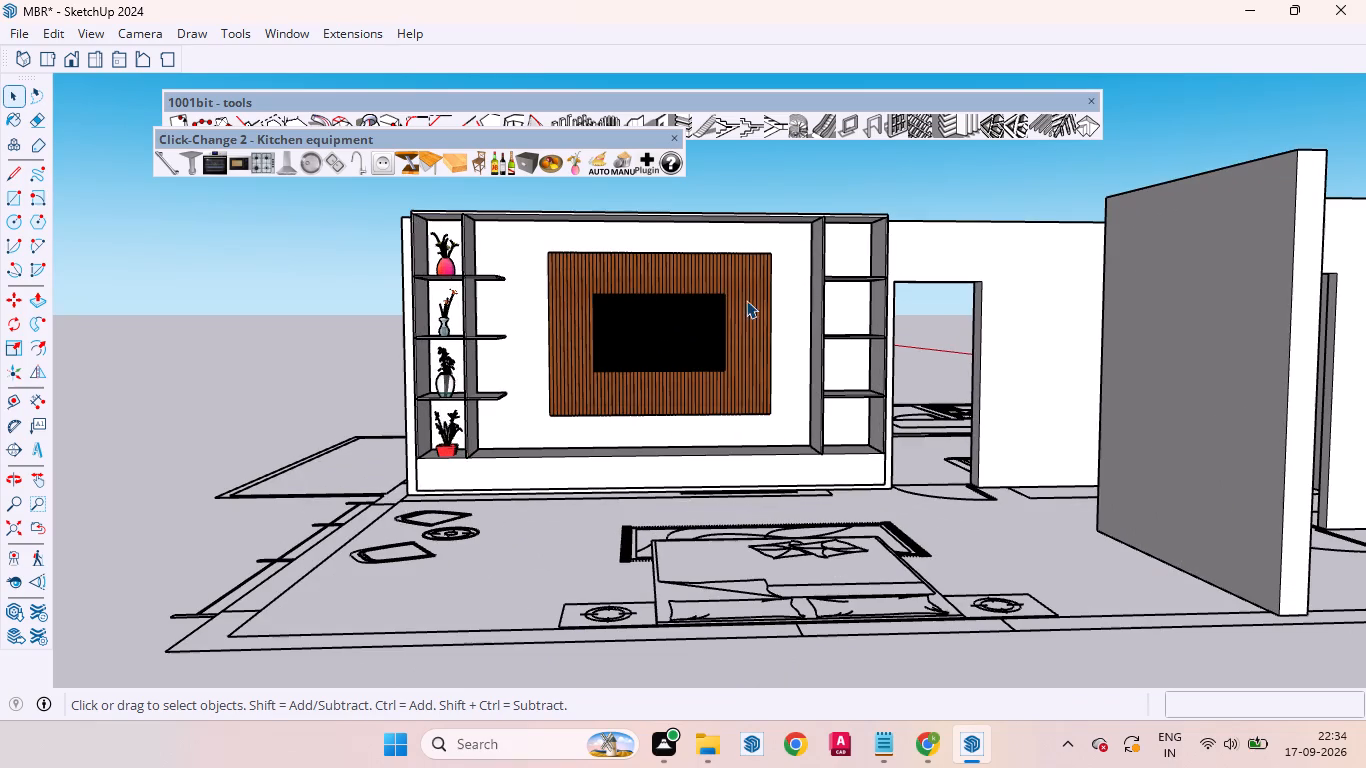
{"action": "scroll", "coordinate": [837, 264], "scroll_direction": "up", "scroll_amount": 6}
{"action": "scroll", "coordinate": [741, 322], "scroll_direction": "down", "scroll_amount": 6}
{"action": "scroll", "coordinate": [811, 257], "scroll_direction": "up", "scroll_amount": 6}
{"action": "scroll", "coordinate": [811, 257], "scroll_direction": "down", "scroll_amount": 1}
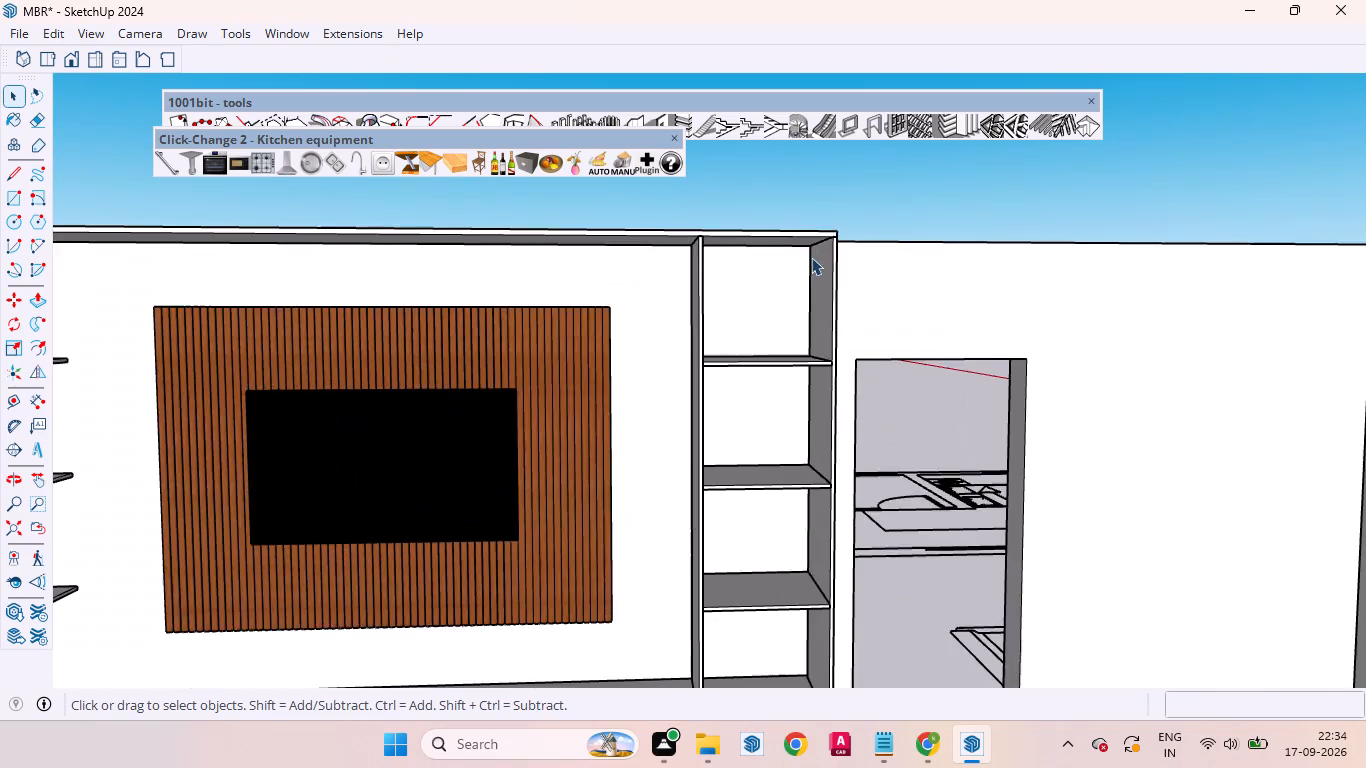
Move the vertical divider between the TV panel and the empty bay 1' toward that bay's outer side, and clear the selection.
{"action": "scroll", "coordinate": [736, 287], "scroll_direction": "up", "scroll_amount": 12}
{"action": "left_click", "coordinate": [615, 369]}
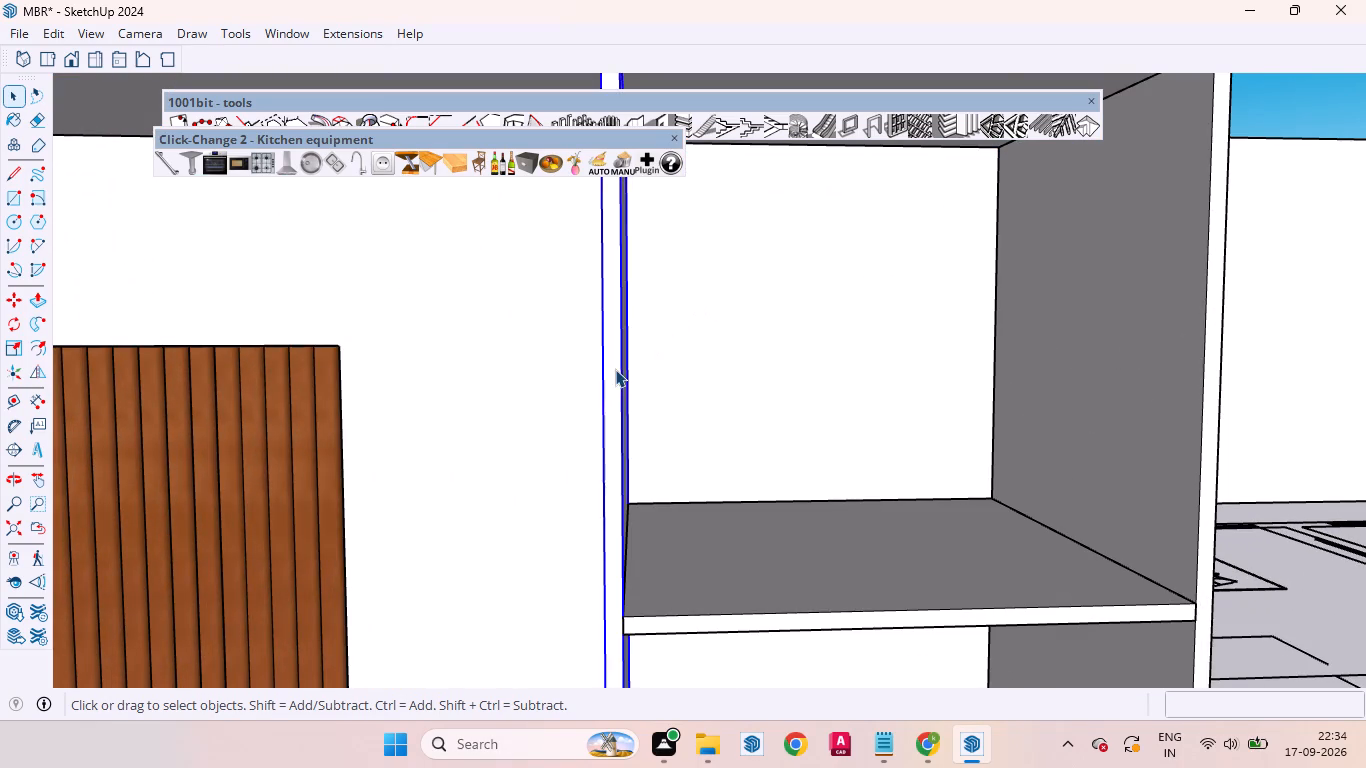
{"action": "scroll", "coordinate": [615, 369], "scroll_direction": "down", "scroll_amount": 6}
{"action": "middle_click_drag", "start_coordinate": [695, 413], "coordinate": [539, 471]}
{"action": "scroll", "coordinate": [742, 452], "scroll_direction": "up", "scroll_amount": 6}
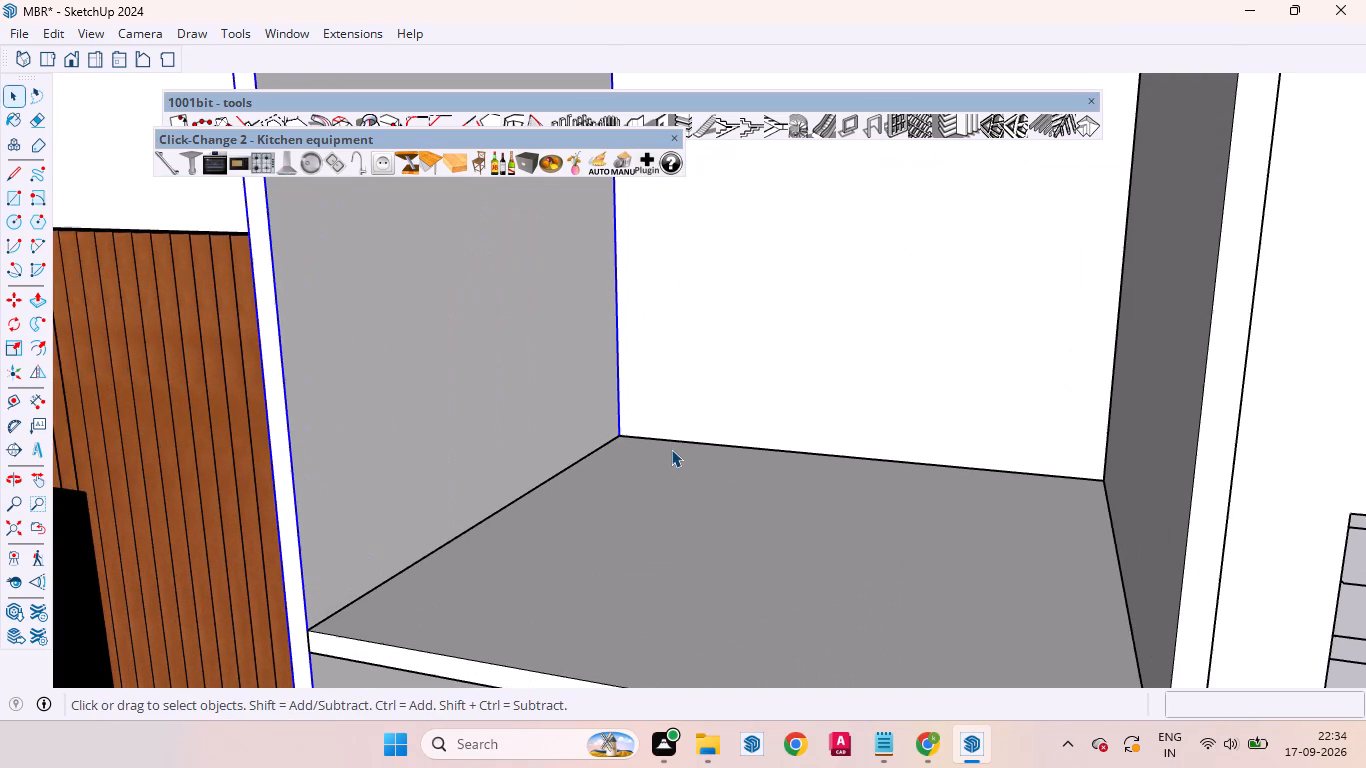
{"action": "key", "text": "m"}
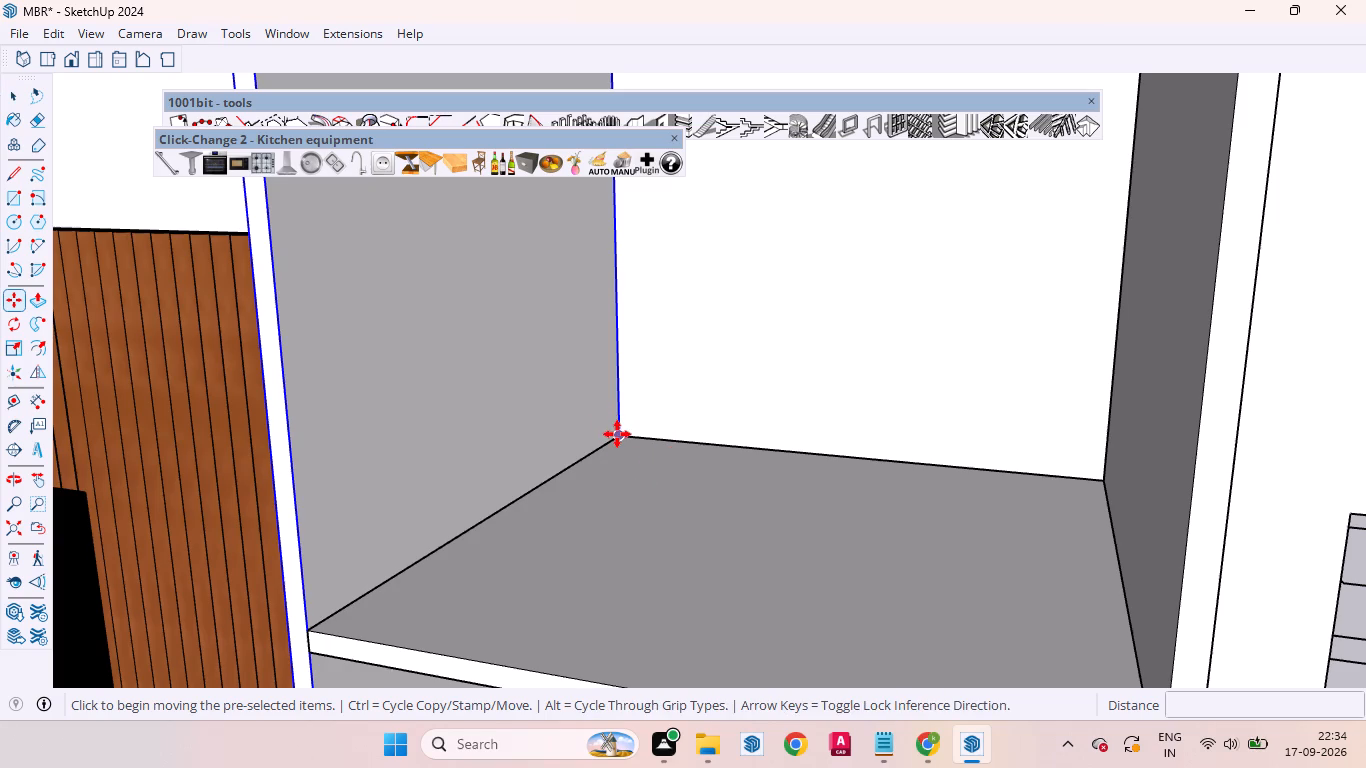
{"action": "left_click", "coordinate": [617, 434]}
{"action": "type", "text": "1'"}
{"action": "key", "text": "Return"}
{"action": "scroll", "coordinate": [754, 393], "scroll_direction": "down", "scroll_amount": 14}
{"action": "middle_click_drag", "start_coordinate": [702, 439], "coordinate": [772, 426]}
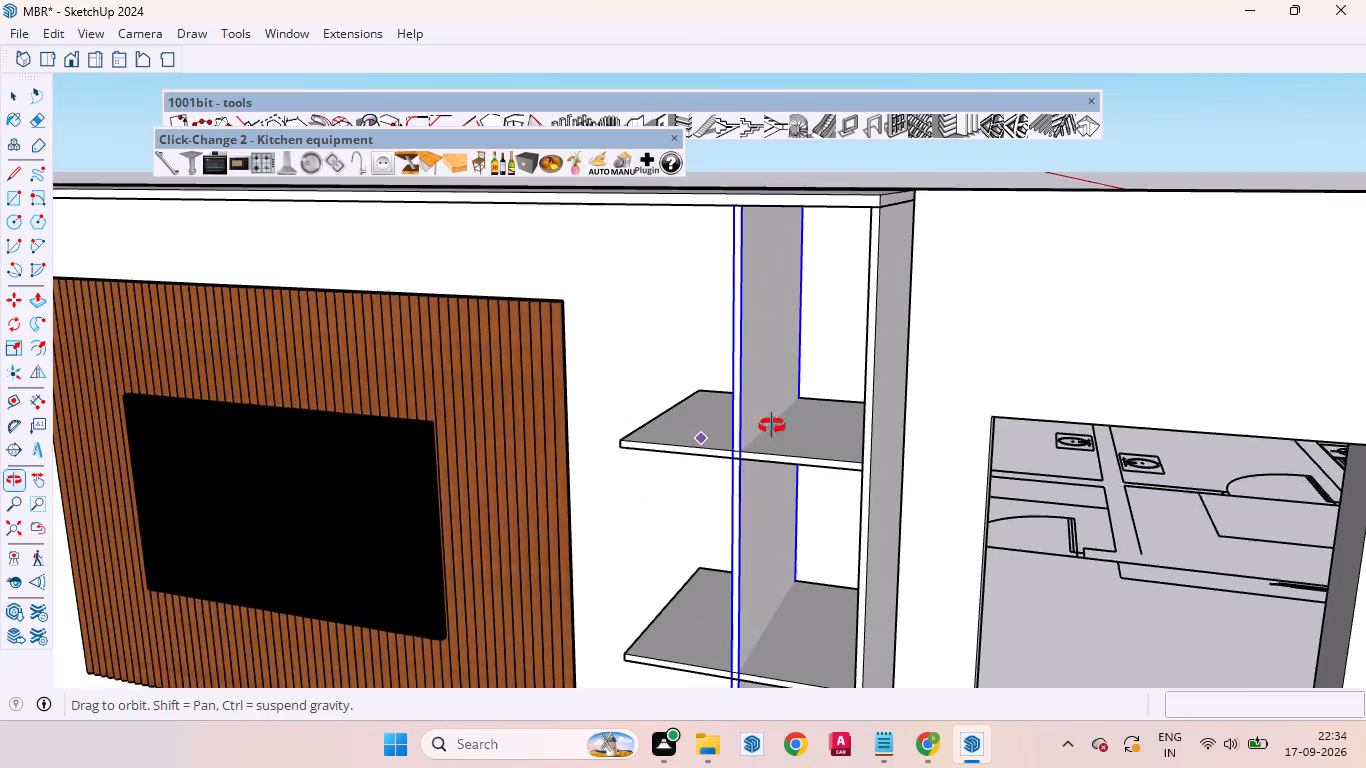
{"action": "middle_click_drag", "start_coordinate": [772, 426], "coordinate": [822, 420]}
{"action": "key", "text": "space"}
{"action": "scroll", "coordinate": [667, 352], "scroll_direction": "down", "scroll_amount": 12}
{"action": "key", "text": "space"}
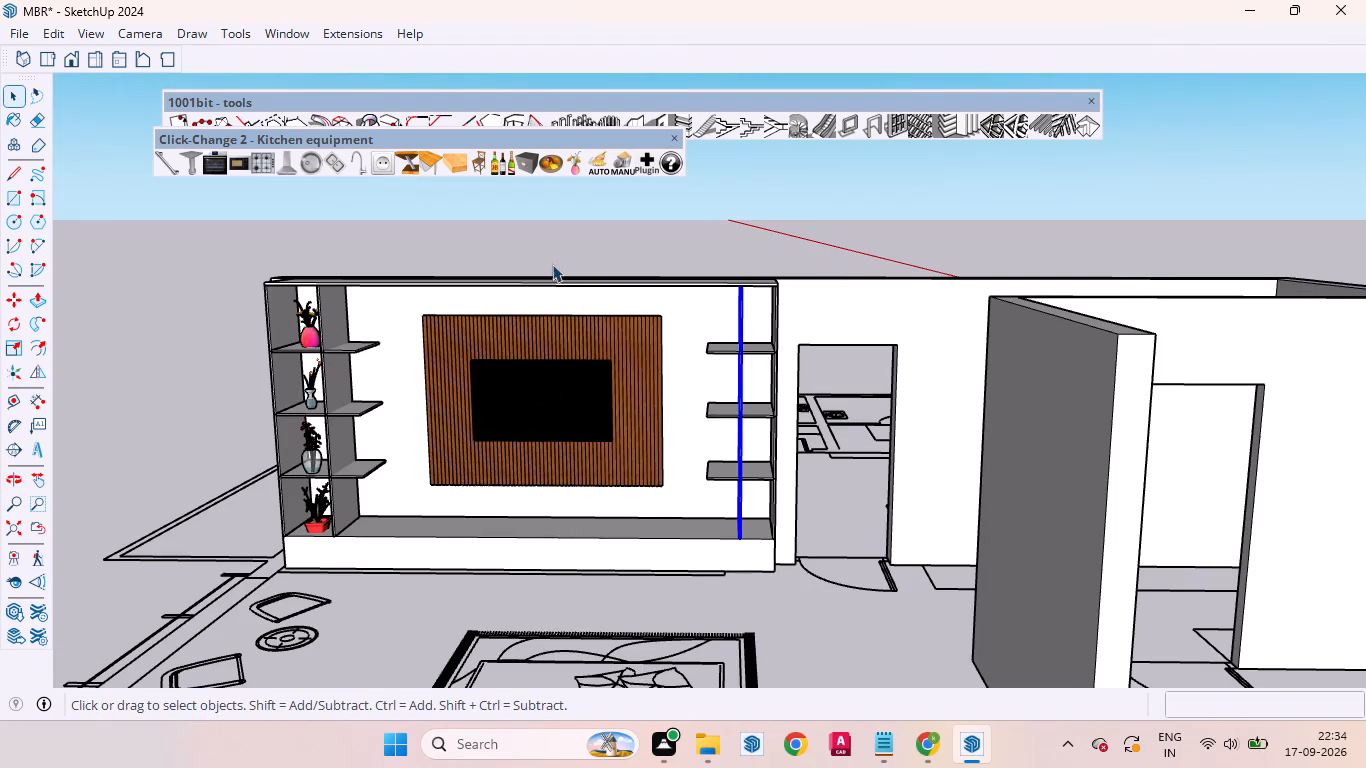
{"action": "left_click", "coordinate": [574, 219]}
Copy the three flower vases and the red potted plant together about 13' 2" across into the opposite narrowed bay, and clear the selection.
{"action": "scroll", "coordinate": [312, 274], "scroll_direction": "up", "scroll_amount": 7}
{"action": "scroll", "coordinate": [498, 127], "scroll_direction": "down", "scroll_amount": 13}
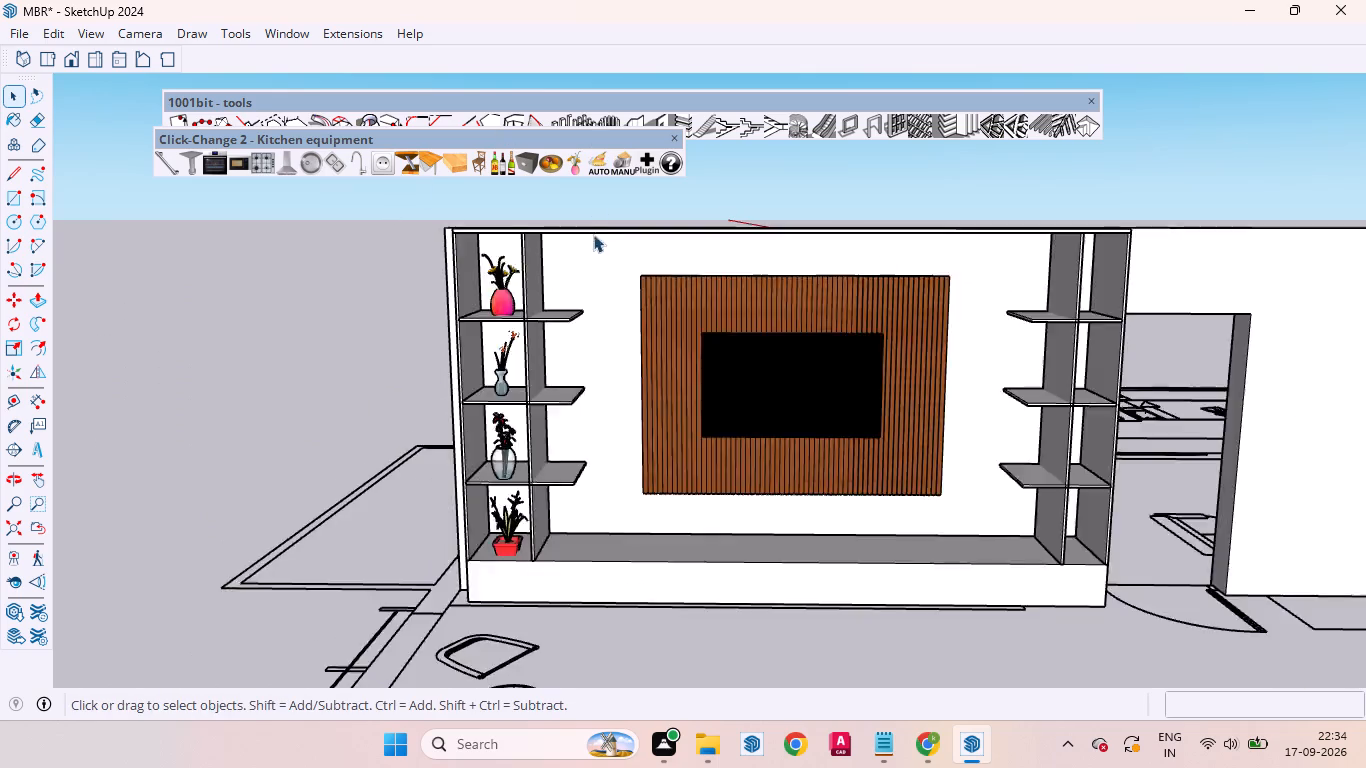
{"action": "scroll", "coordinate": [587, 236], "scroll_direction": "down", "scroll_amount": 5}
{"action": "middle_click_drag", "start_coordinate": [584, 300], "coordinate": [647, 269]}
{"action": "scroll", "coordinate": [601, 324], "scroll_direction": "up", "scroll_amount": 7}
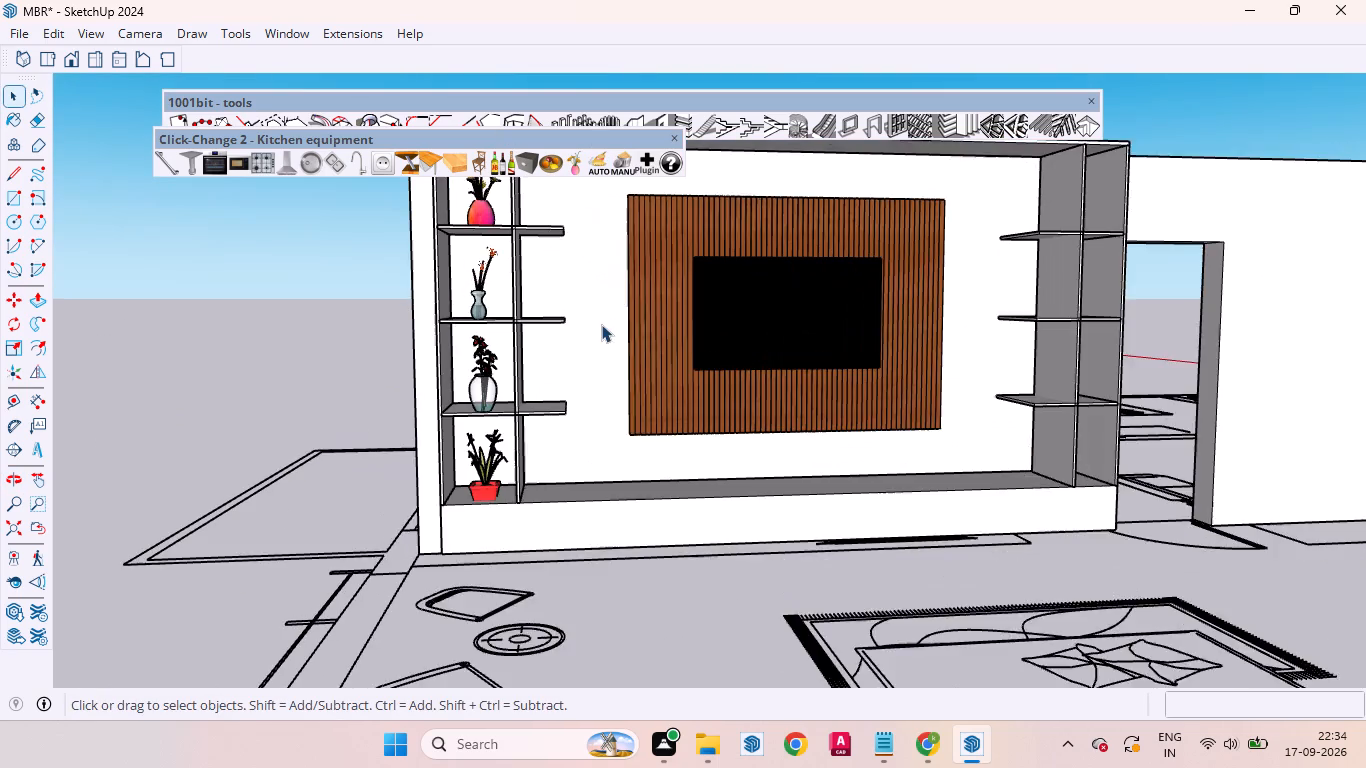
{"action": "scroll", "coordinate": [472, 389], "scroll_direction": "down", "scroll_amount": 6}
{"action": "scroll", "coordinate": [514, 354], "scroll_direction": "up", "scroll_amount": 6}
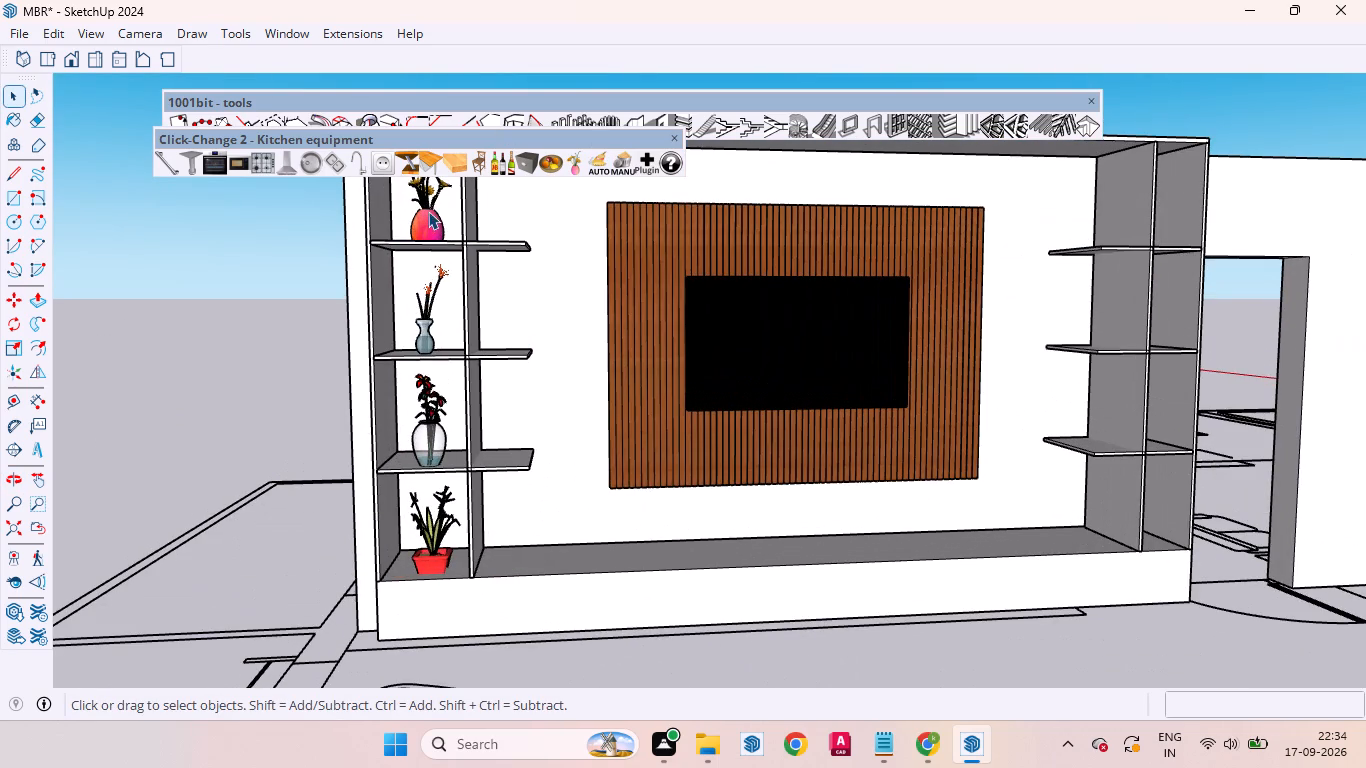
{"action": "left_click", "coordinate": [428, 211]}
{"action": "left_click", "coordinate": [420, 311], "text": "ctrl"}
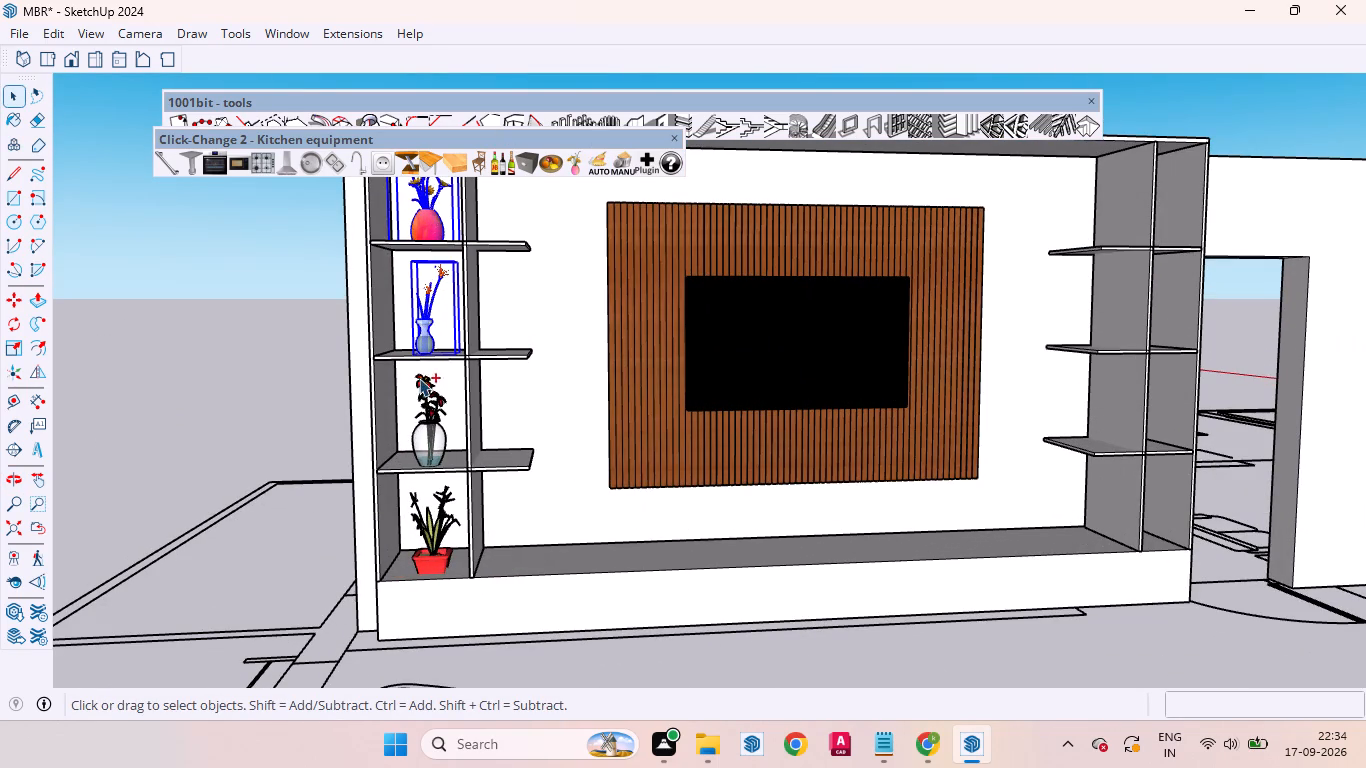
{"action": "left_click", "coordinate": [421, 419], "text": "ctrl"}
{"action": "left_click", "coordinate": [436, 536], "text": "ctrl"}
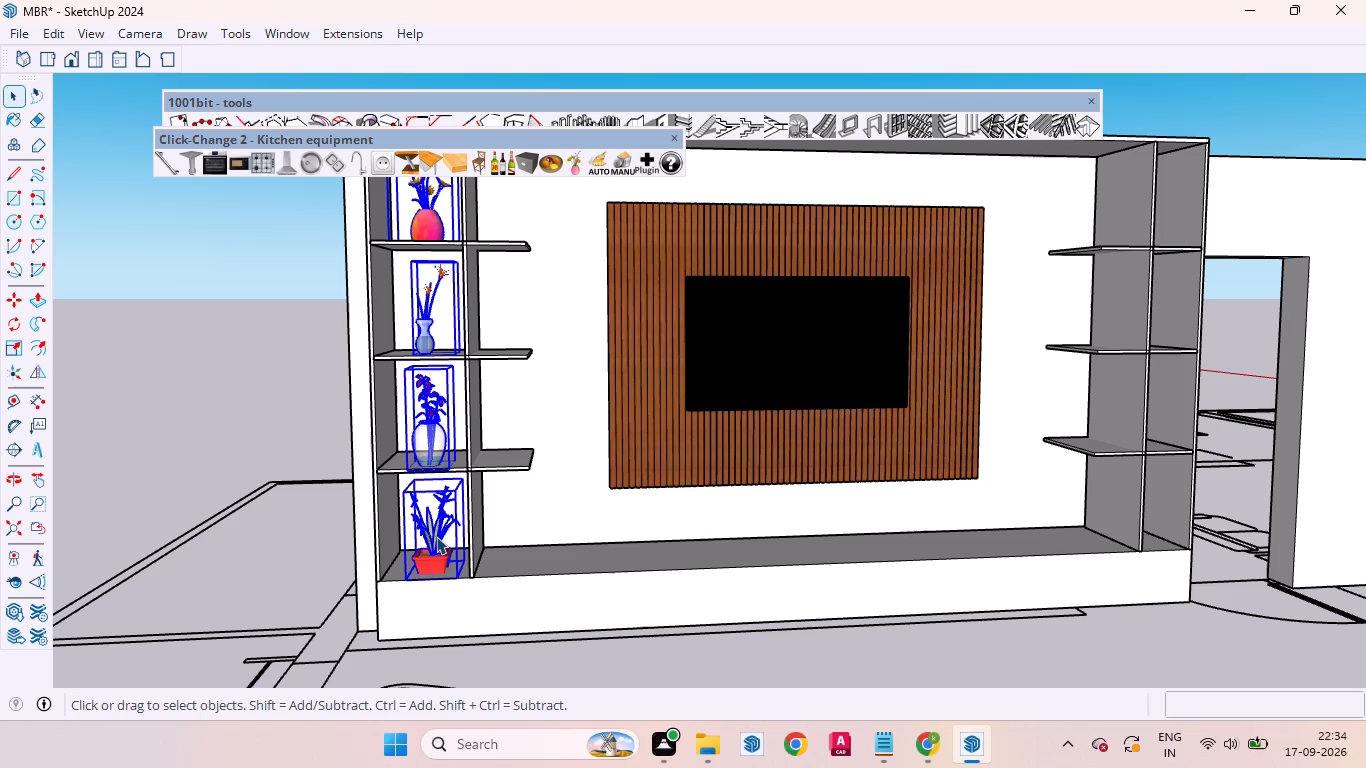
{"action": "key", "text": "m"}
{"action": "scroll", "coordinate": [437, 552], "scroll_direction": "up", "scroll_amount": 12}
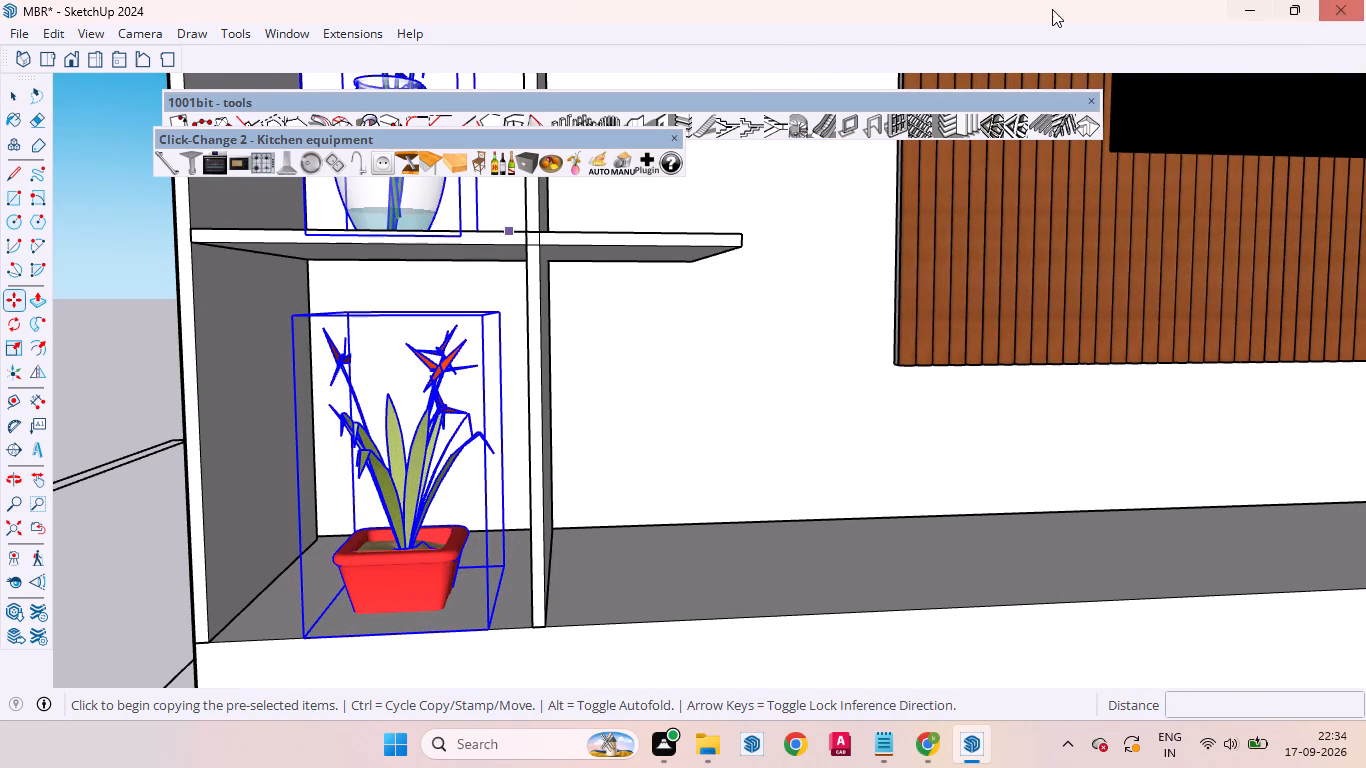
{"action": "left_click", "coordinate": [490, 629]}
{"action": "scroll", "coordinate": [460, 632], "scroll_direction": "down", "scroll_amount": 19}
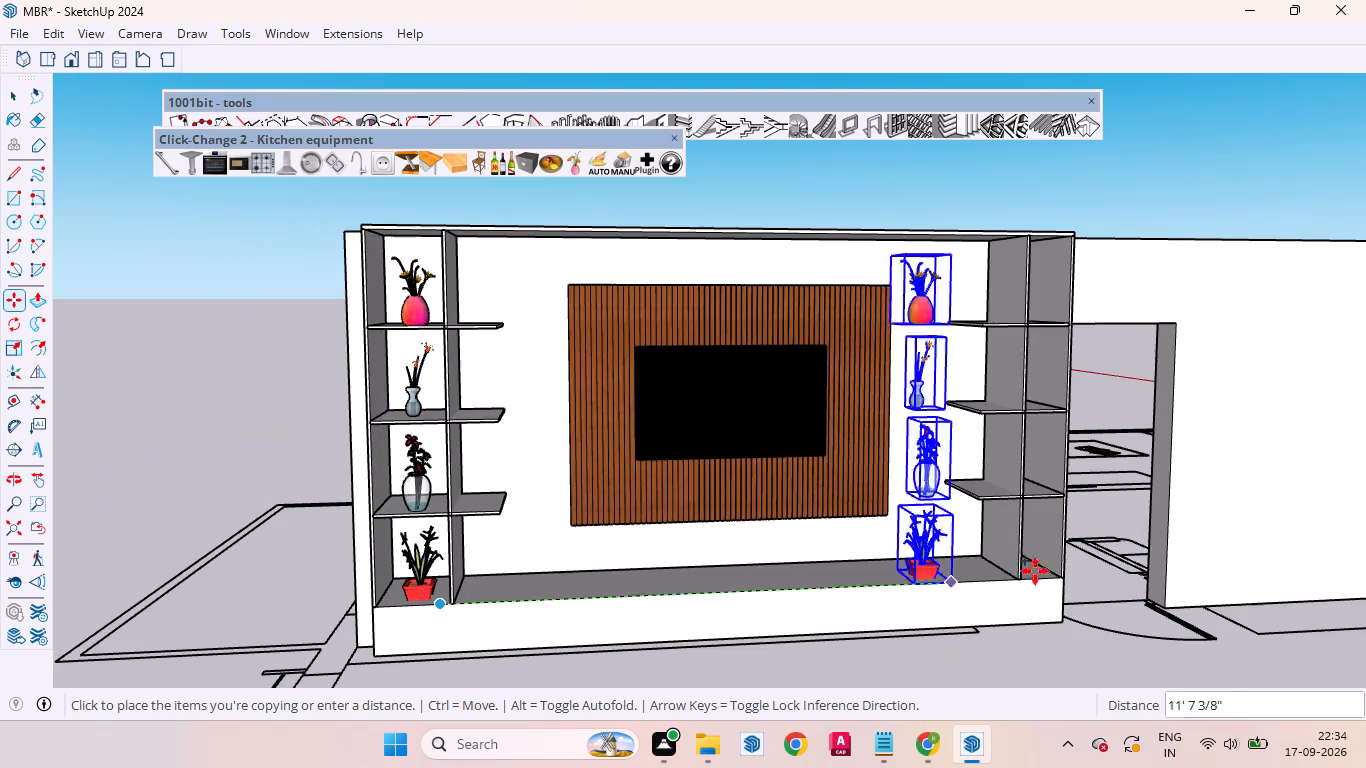
{"action": "scroll", "coordinate": [1117, 542], "scroll_direction": "up", "scroll_amount": 6}
{"action": "scroll", "coordinate": [1022, 637], "scroll_direction": "up", "scroll_amount": 6}
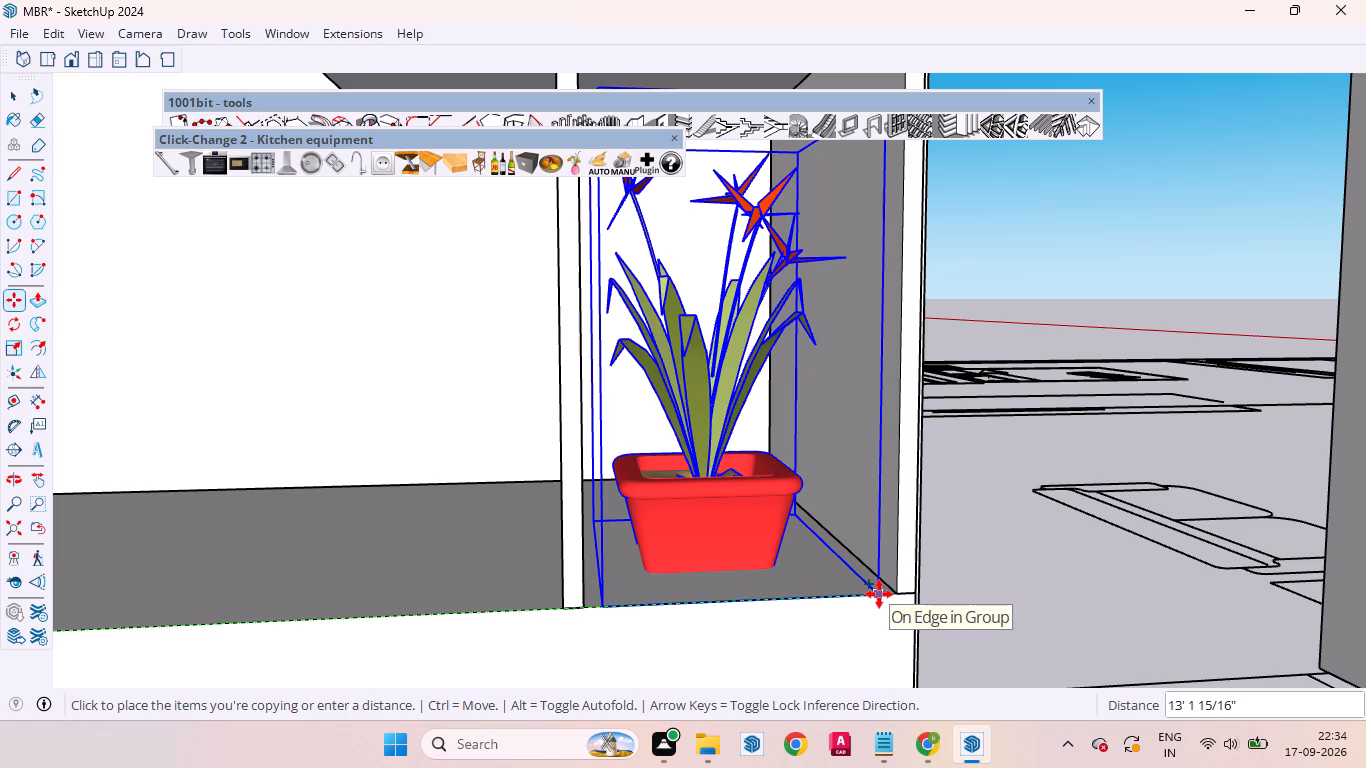
{"action": "left_click", "coordinate": [879, 594]}
{"action": "scroll", "coordinate": [741, 596], "scroll_direction": "down", "scroll_amount": 13}
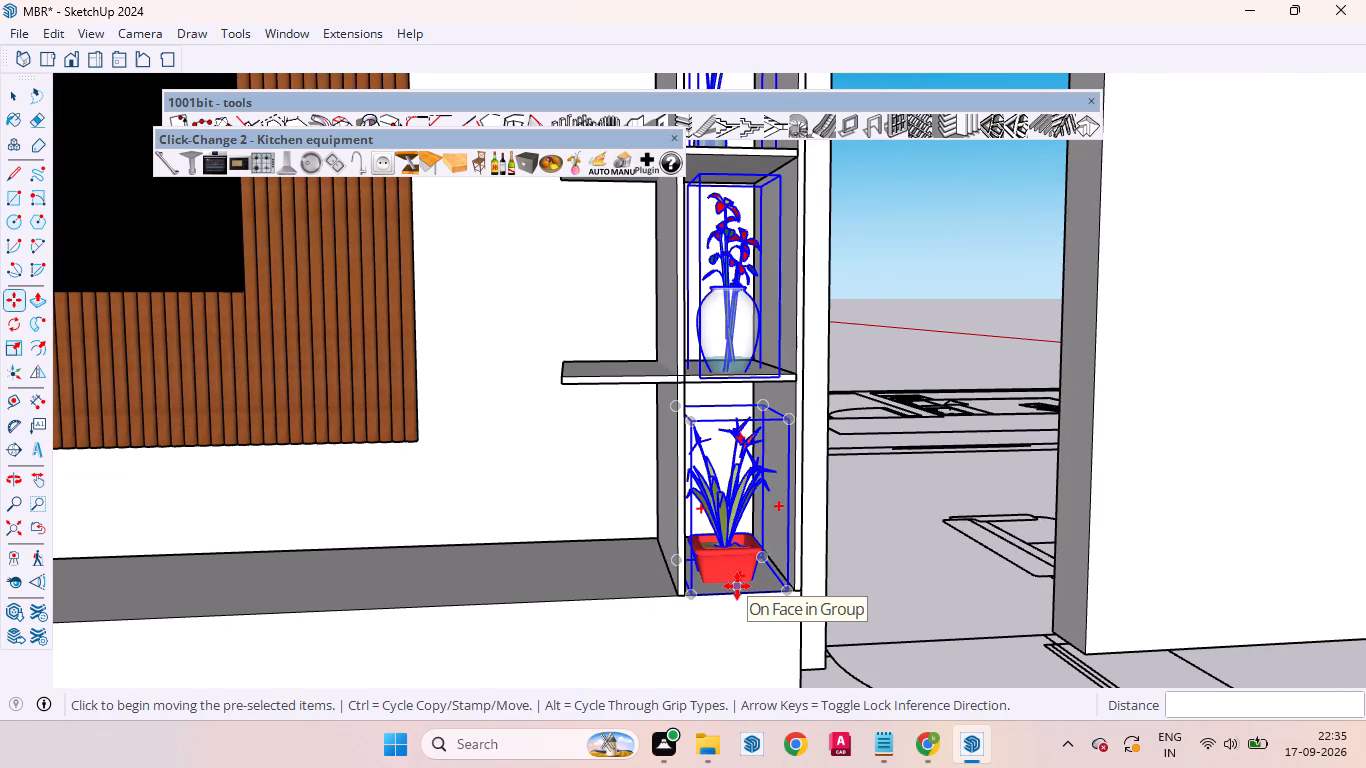
{"action": "scroll", "coordinate": [678, 505], "scroll_direction": "down", "scroll_amount": 5}
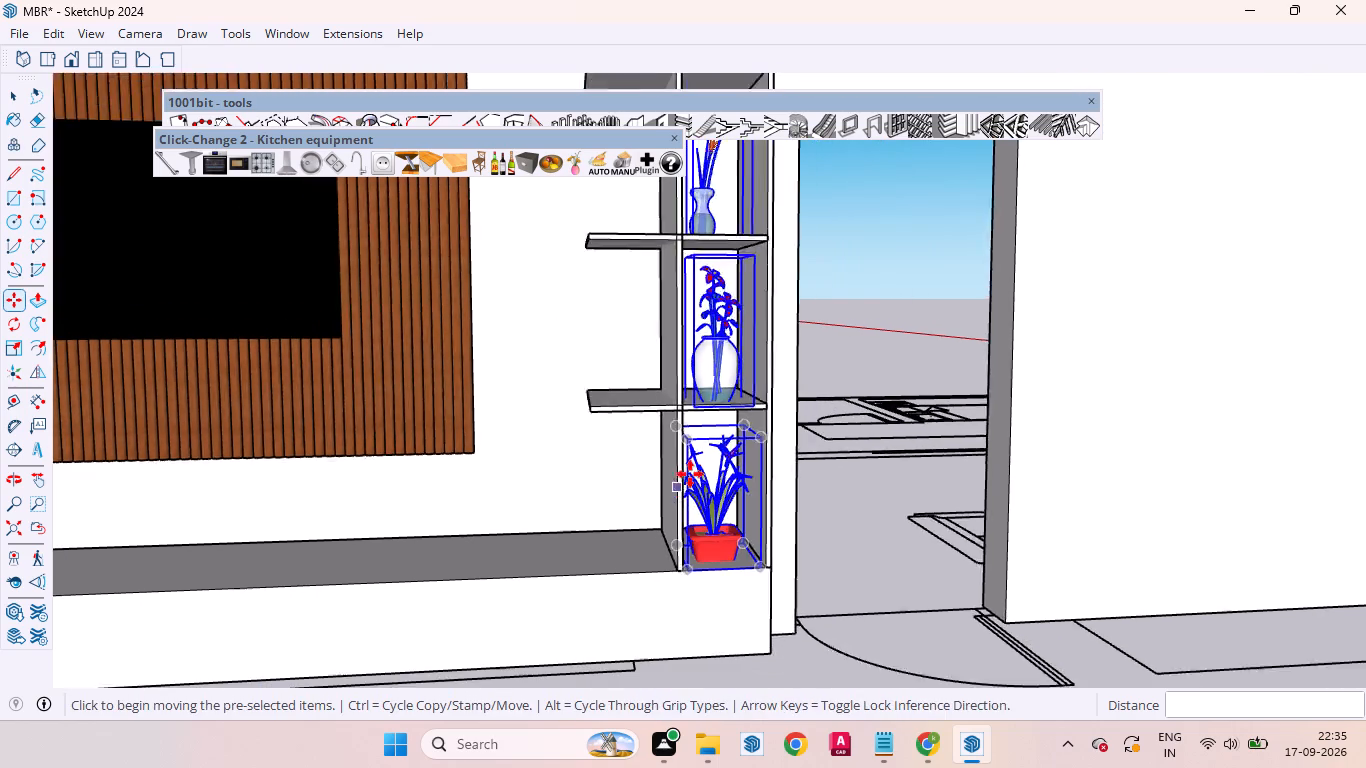
{"action": "scroll", "coordinate": [690, 474], "scroll_direction": "down", "scroll_amount": 1}
{"action": "key", "text": "Escape"}
{"action": "key", "text": "space"}
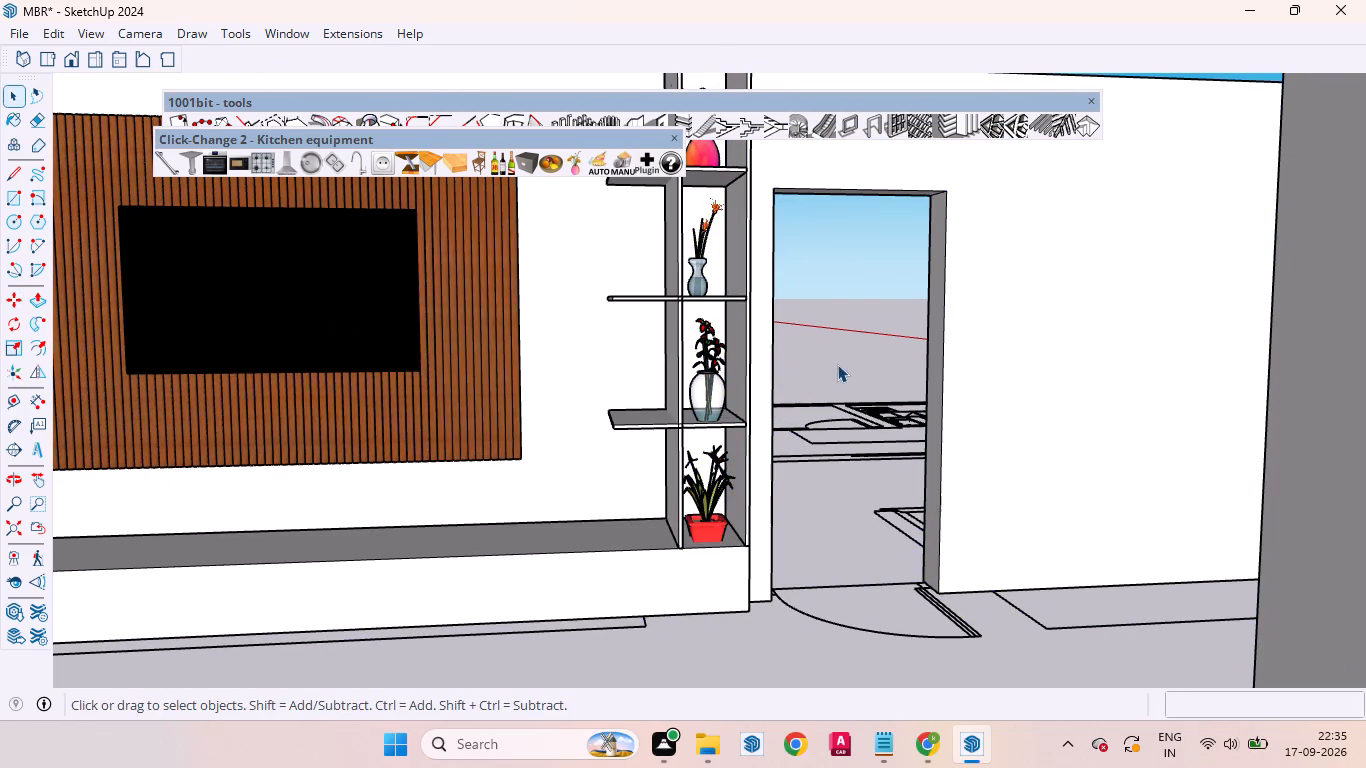
Examine the TV wall unit with both side bays decorated, from close up and from across the room.
{"action": "scroll", "coordinate": [627, 356], "scroll_direction": "down", "scroll_amount": 5}
{"action": "scroll", "coordinate": [653, 253], "scroll_direction": "up", "scroll_amount": 5}
{"action": "scroll", "coordinate": [611, 308], "scroll_direction": "down", "scroll_amount": 7}
{"action": "scroll", "coordinate": [649, 216], "scroll_direction": "up", "scroll_amount": 5}
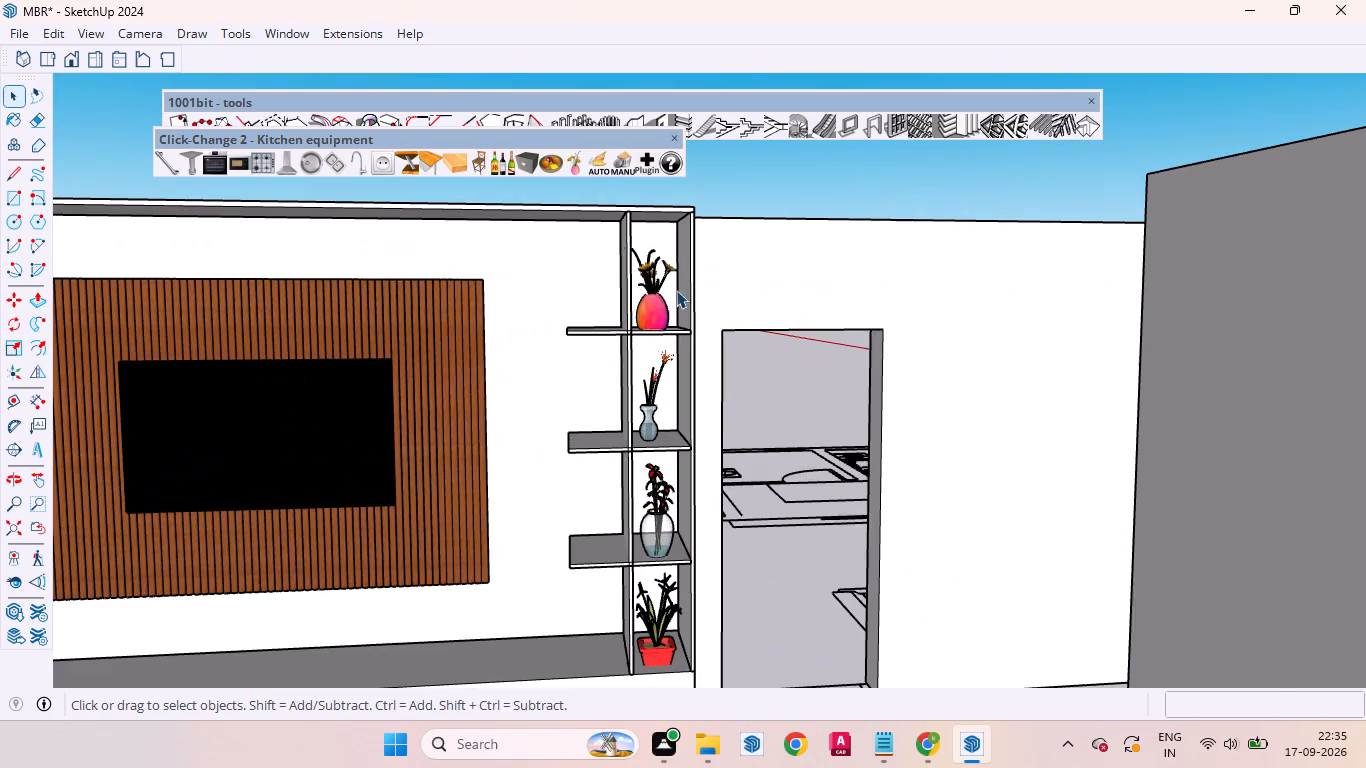
{"action": "scroll", "coordinate": [668, 274], "scroll_direction": "up", "scroll_amount": 3}
{"action": "scroll", "coordinate": [668, 273], "scroll_direction": "down", "scroll_amount": 12}
{"action": "scroll", "coordinate": [365, 300], "scroll_direction": "up", "scroll_amount": 4}
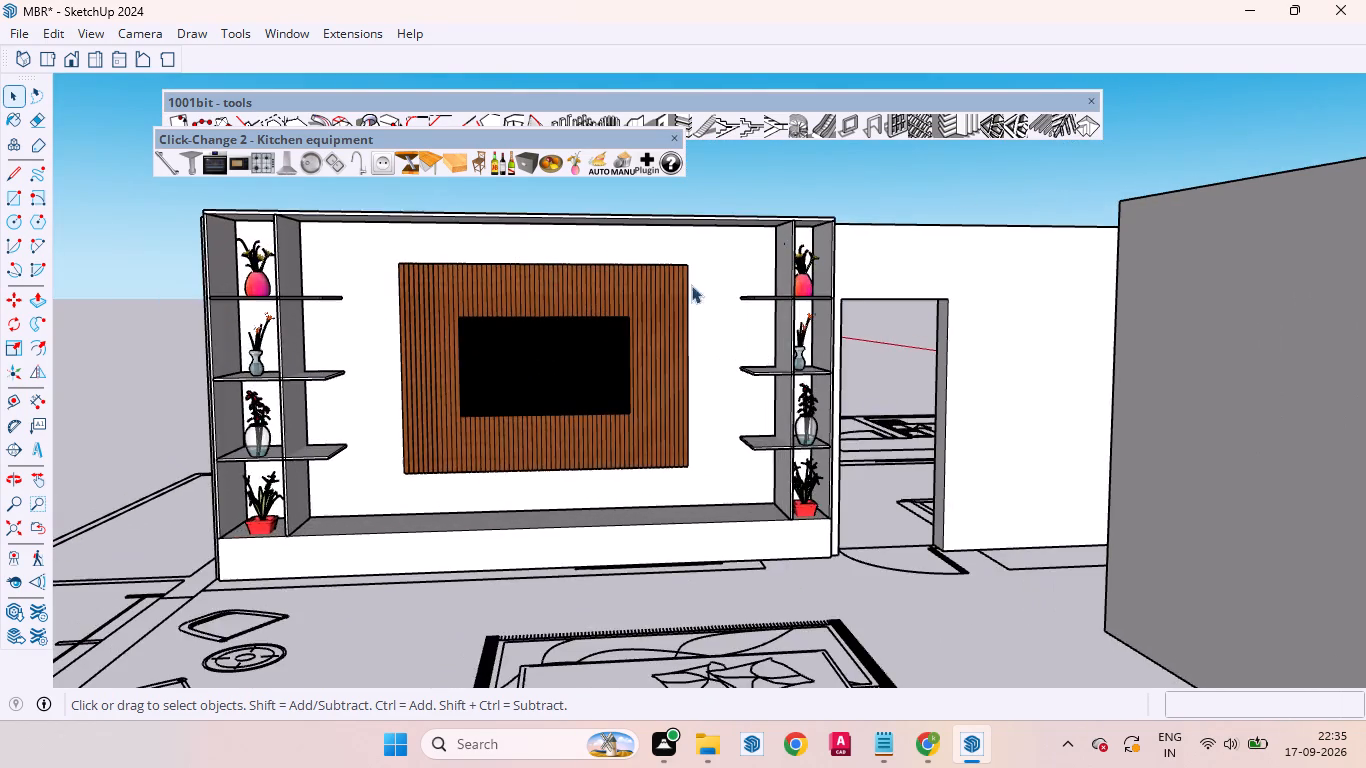
{"action": "scroll", "coordinate": [756, 281], "scroll_direction": "down", "scroll_amount": 6}
{"action": "middle_click_drag", "start_coordinate": [761, 339], "coordinate": [863, 346]}
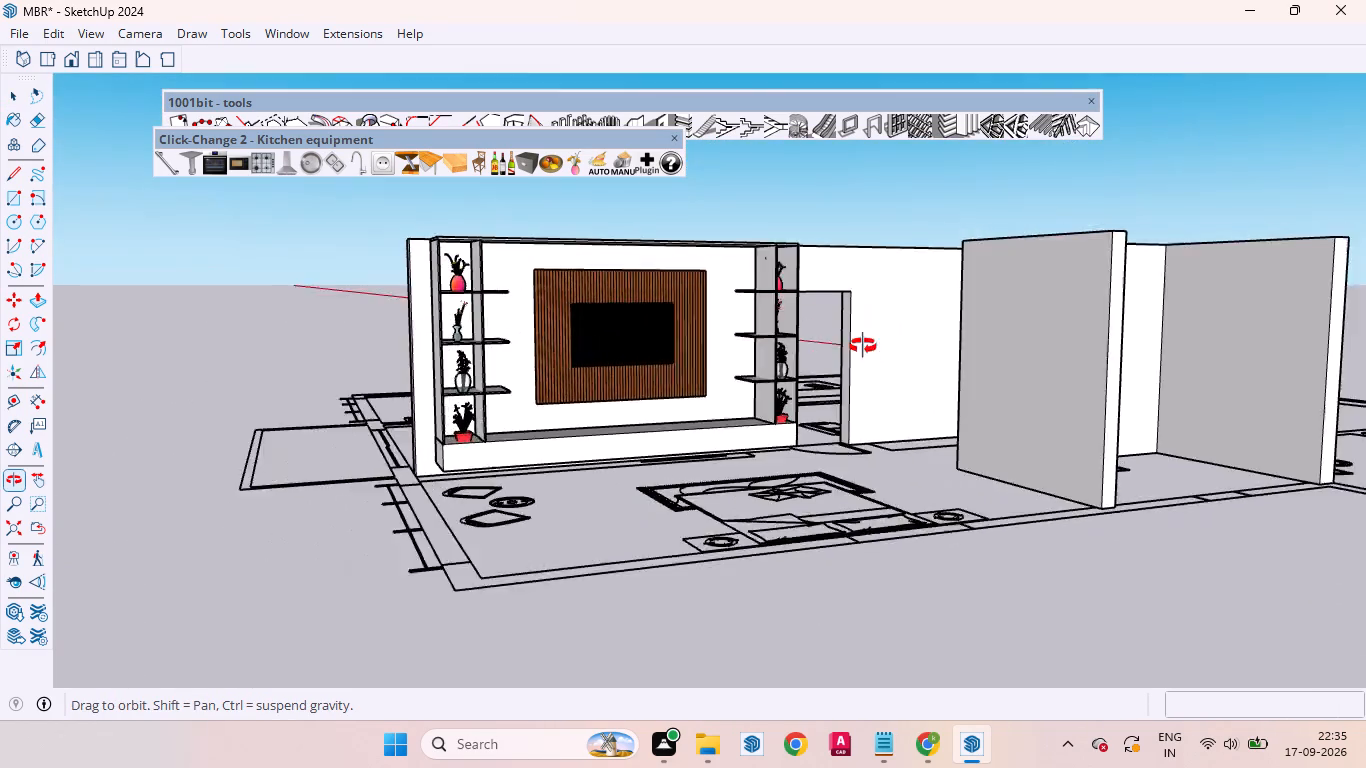
{"action": "middle_click_drag", "start_coordinate": [863, 346], "coordinate": [752, 371]}
{"action": "scroll", "coordinate": [651, 324], "scroll_direction": "up", "scroll_amount": 7}
{"action": "scroll", "coordinate": [478, 286], "scroll_direction": "up", "scroll_amount": 5}
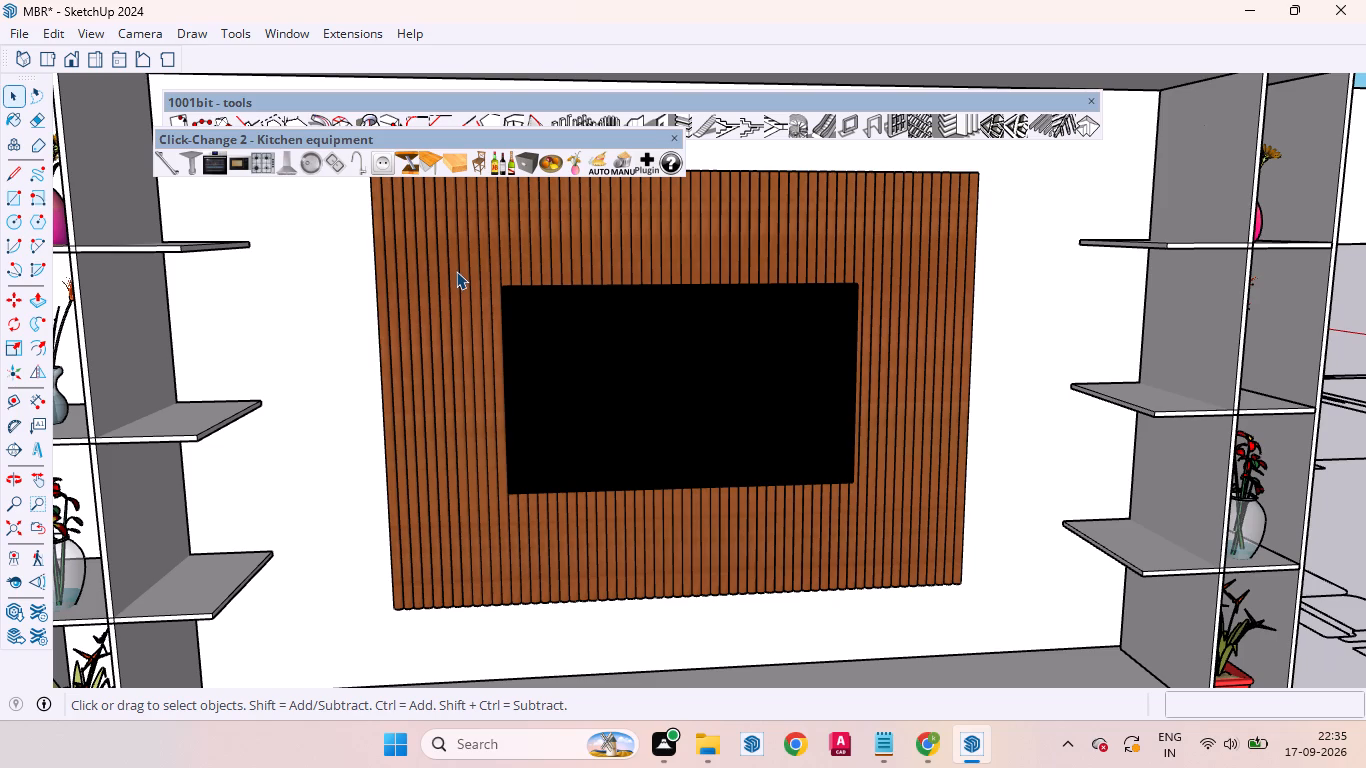
{"action": "scroll", "coordinate": [504, 301], "scroll_direction": "down", "scroll_amount": 7}
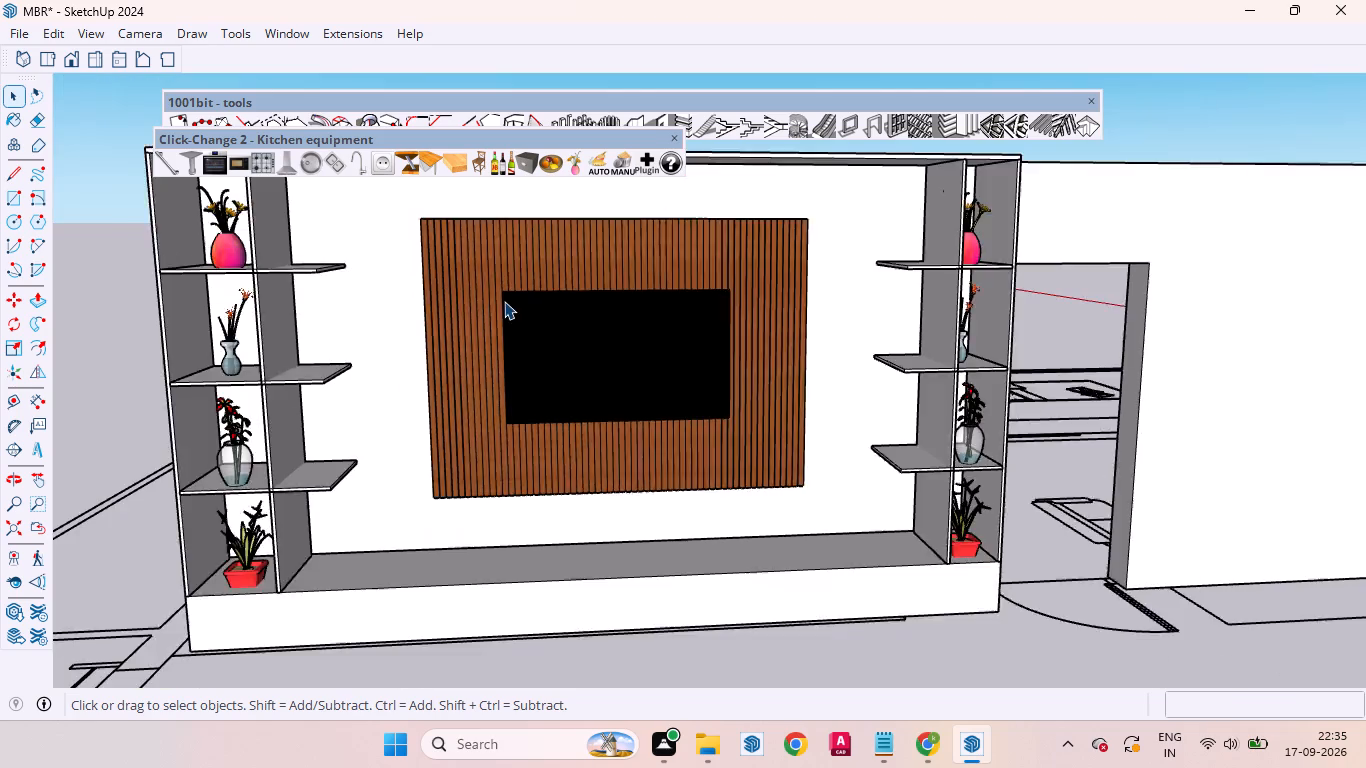
{"action": "scroll", "coordinate": [529, 368], "scroll_direction": "down", "scroll_amount": 5}
{"action": "scroll", "coordinate": [431, 354], "scroll_direction": "up", "scroll_amount": 3}
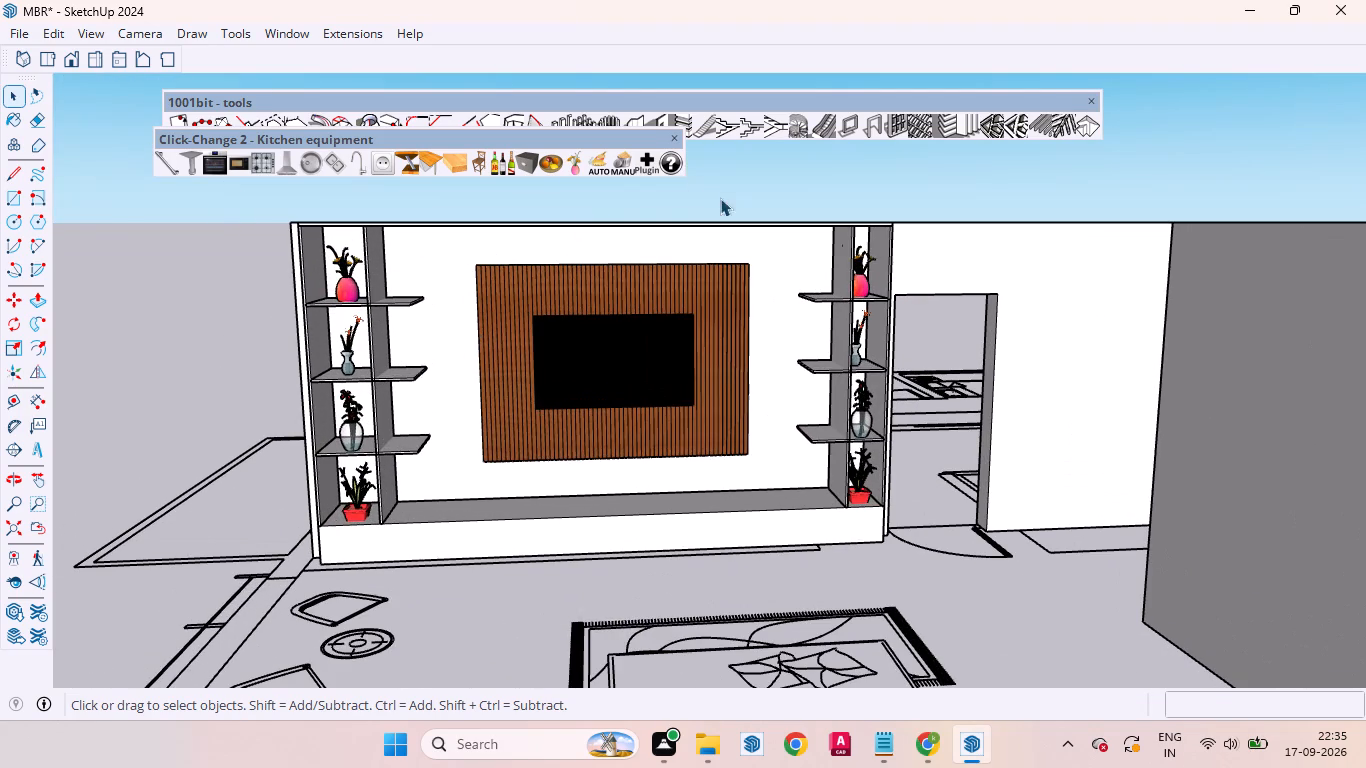
Place a Sockets and Switches component on the back wall below the left bay's lowest projecting shelf, beside the fluted panel.
{"action": "scroll", "coordinate": [375, 170], "scroll_direction": "up", "scroll_amount": 5}
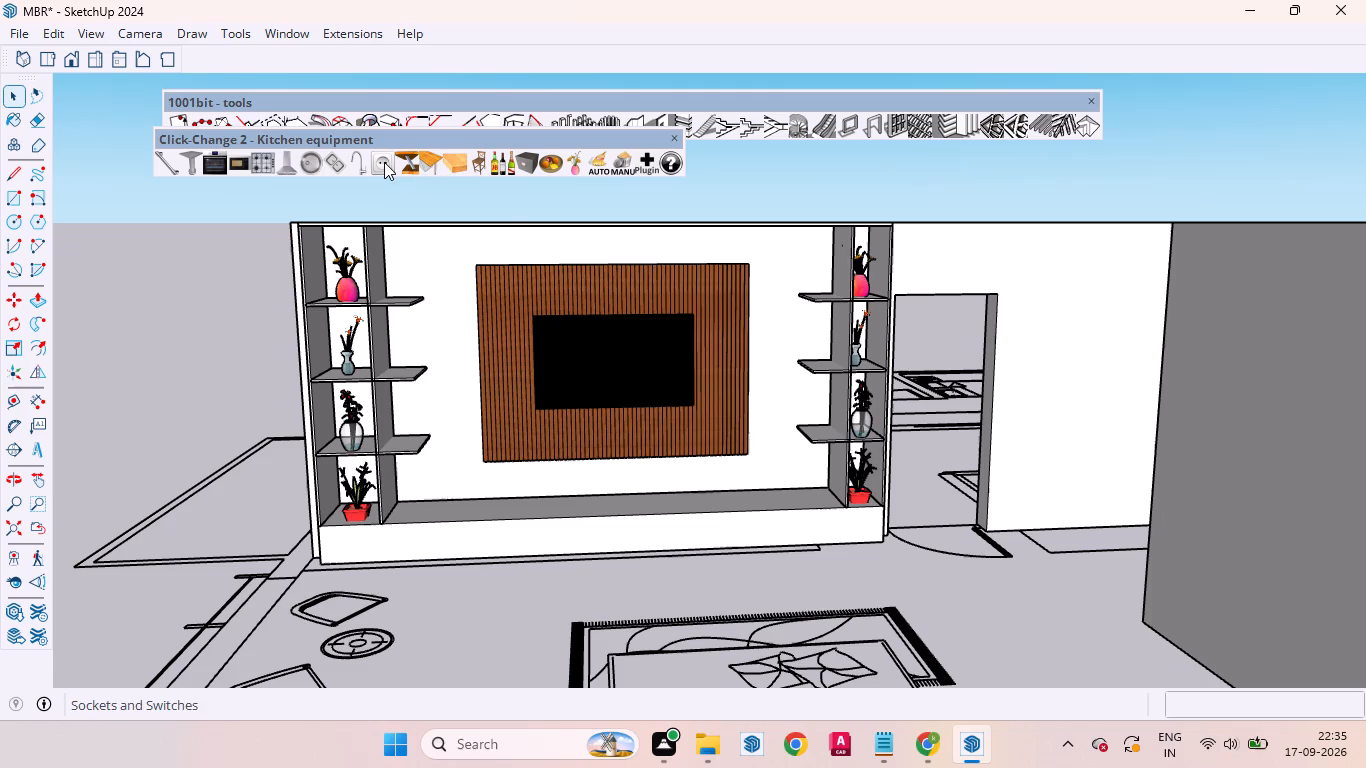
{"action": "scroll", "coordinate": [384, 162], "scroll_direction": "up", "scroll_amount": 1}
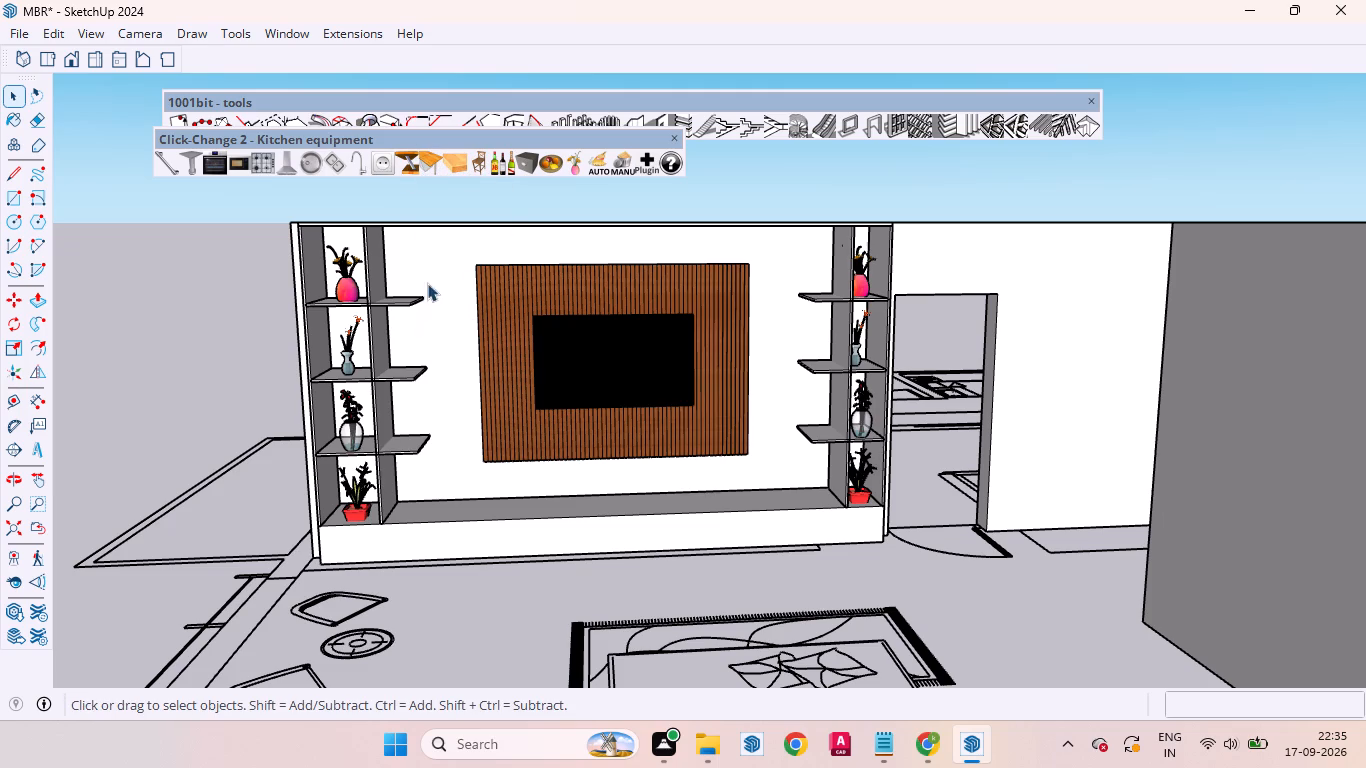
{"action": "scroll", "coordinate": [389, 187], "scroll_direction": "up", "scroll_amount": 4}
{"action": "left_click", "coordinate": [385, 165]}
{"action": "scroll", "coordinate": [524, 343], "scroll_direction": "down", "scroll_amount": 6}
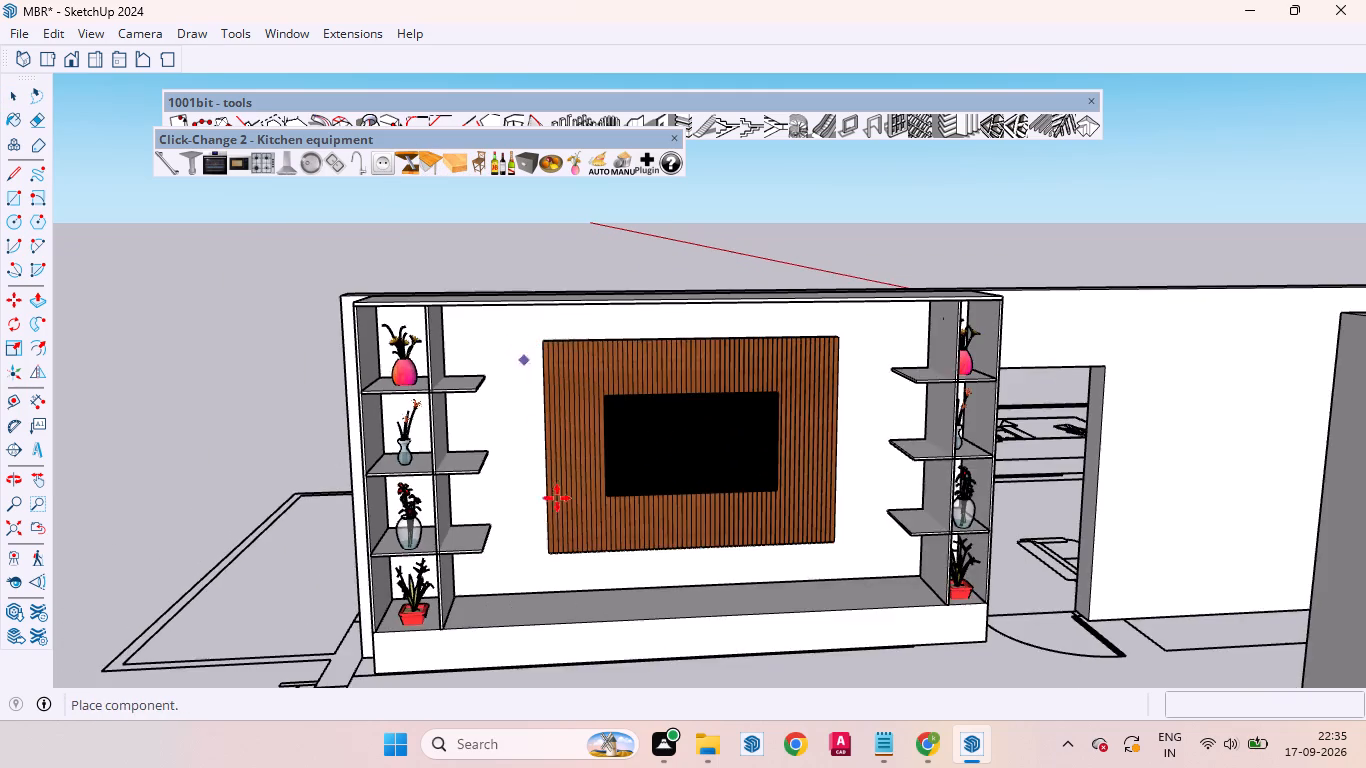
{"action": "scroll", "coordinate": [557, 515], "scroll_direction": "up", "scroll_amount": 1}
{"action": "scroll", "coordinate": [557, 515], "scroll_direction": "down", "scroll_amount": 1}
{"action": "scroll", "coordinate": [558, 517], "scroll_direction": "up", "scroll_amount": 9}
{"action": "scroll", "coordinate": [457, 415], "scroll_direction": "down", "scroll_amount": 5}
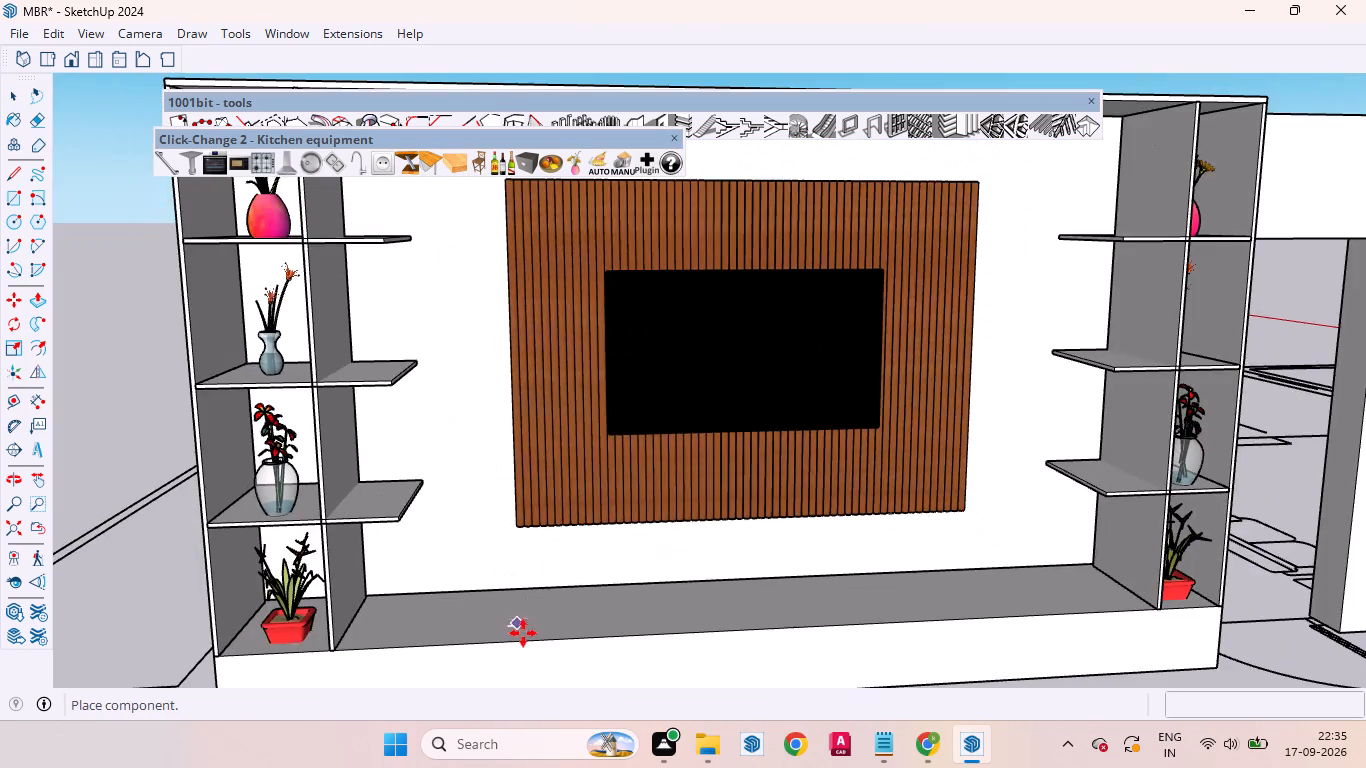
{"action": "scroll", "coordinate": [523, 633], "scroll_direction": "up", "scroll_amount": 4}
{"action": "middle_click_drag", "start_coordinate": [509, 601], "coordinate": [505, 523]}
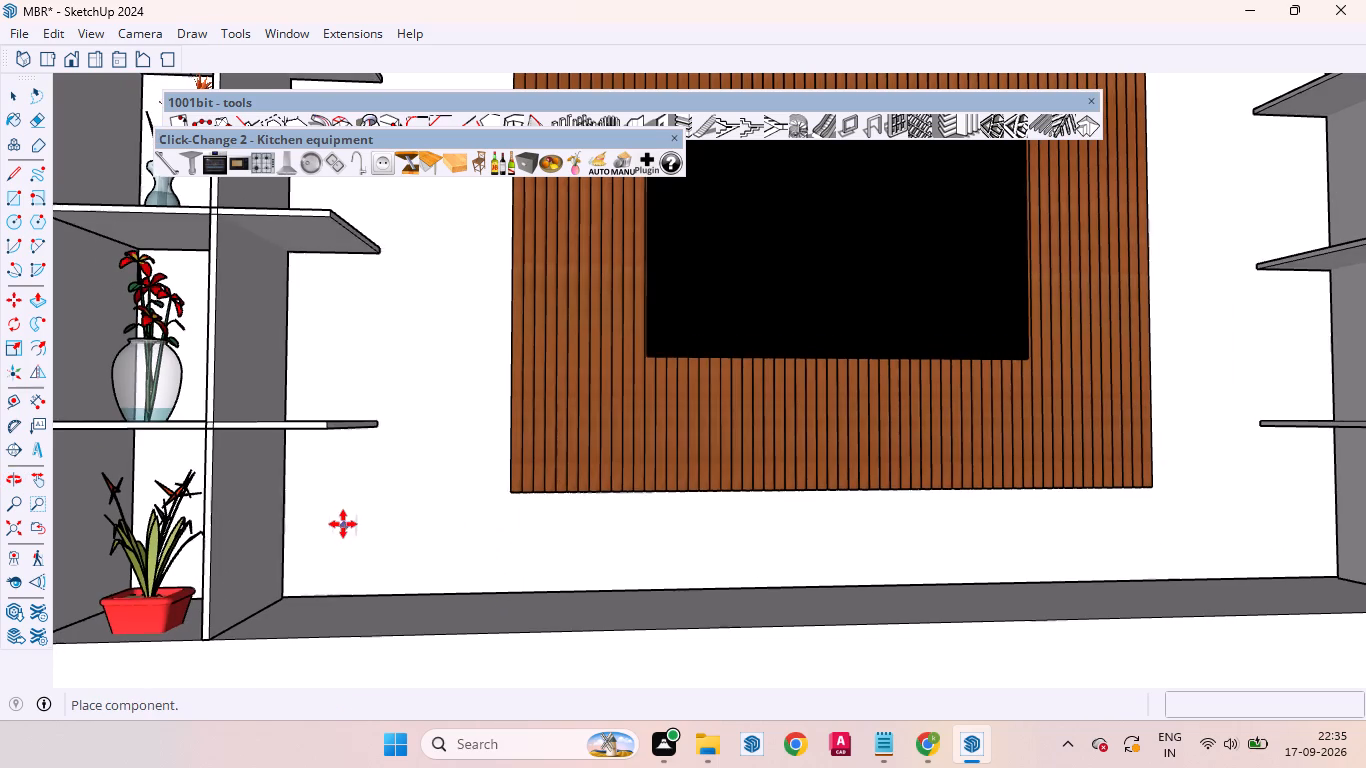
{"action": "scroll", "coordinate": [343, 524], "scroll_direction": "up", "scroll_amount": 4}
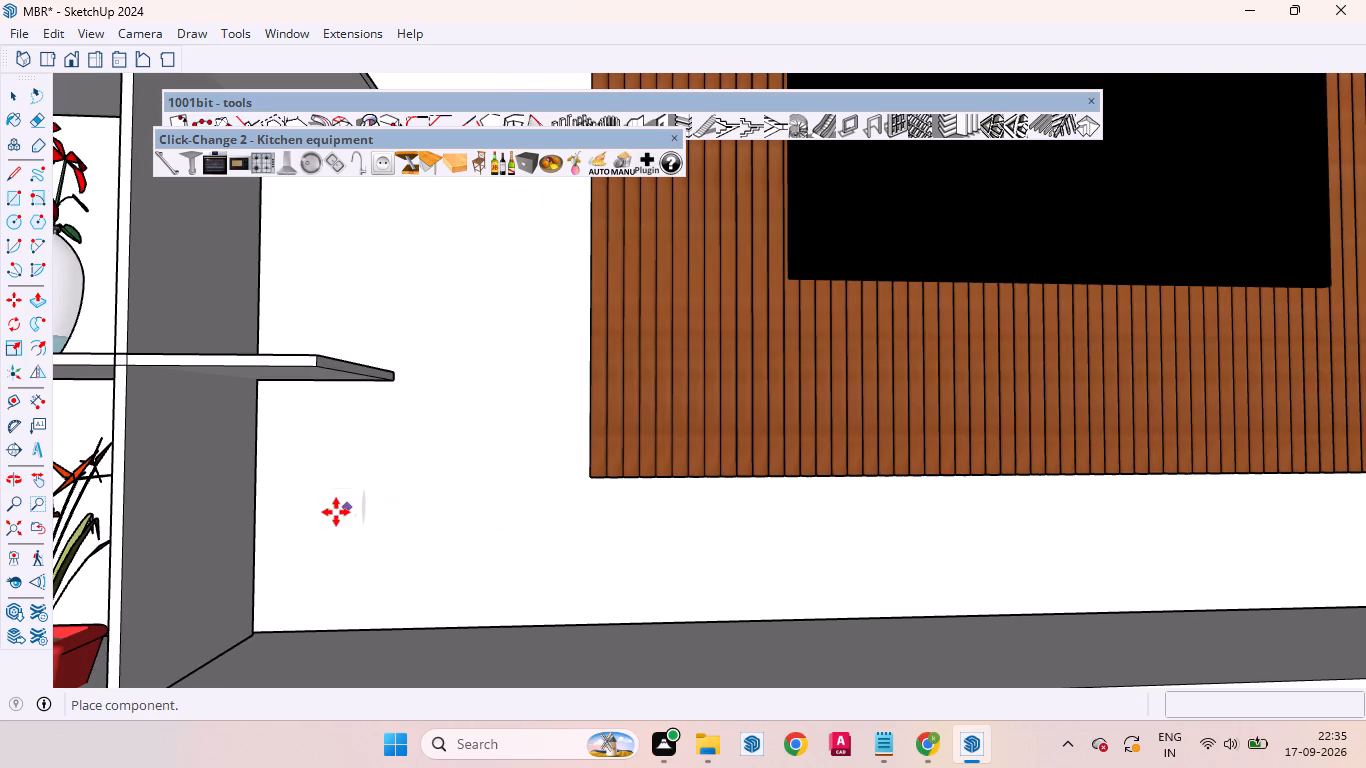
{"action": "left_click", "coordinate": [321, 497]}
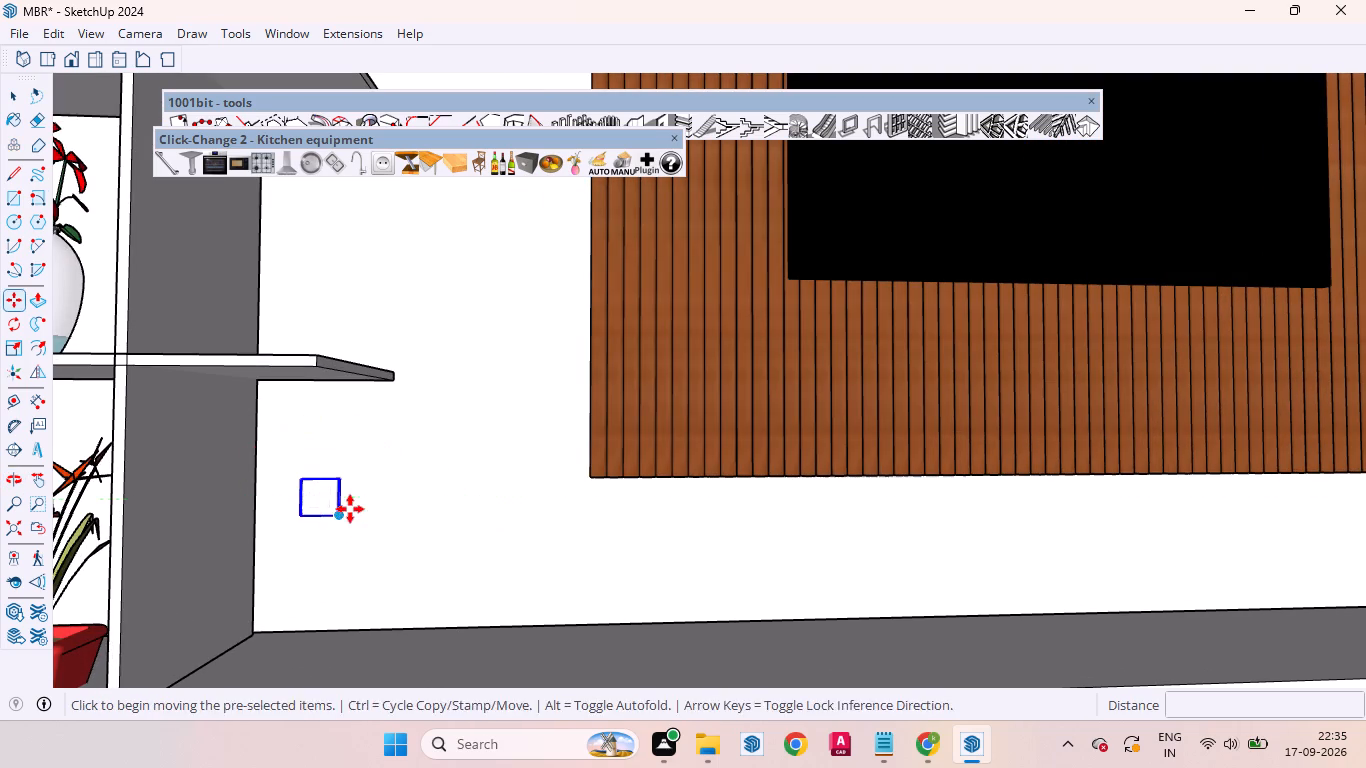
Cycle the placed wall plate through the socket and switch variants to the round two-hole socket with an earth pin.
{"action": "left_click", "coordinate": [376, 159]}
{"action": "left_click", "coordinate": [376, 159]}
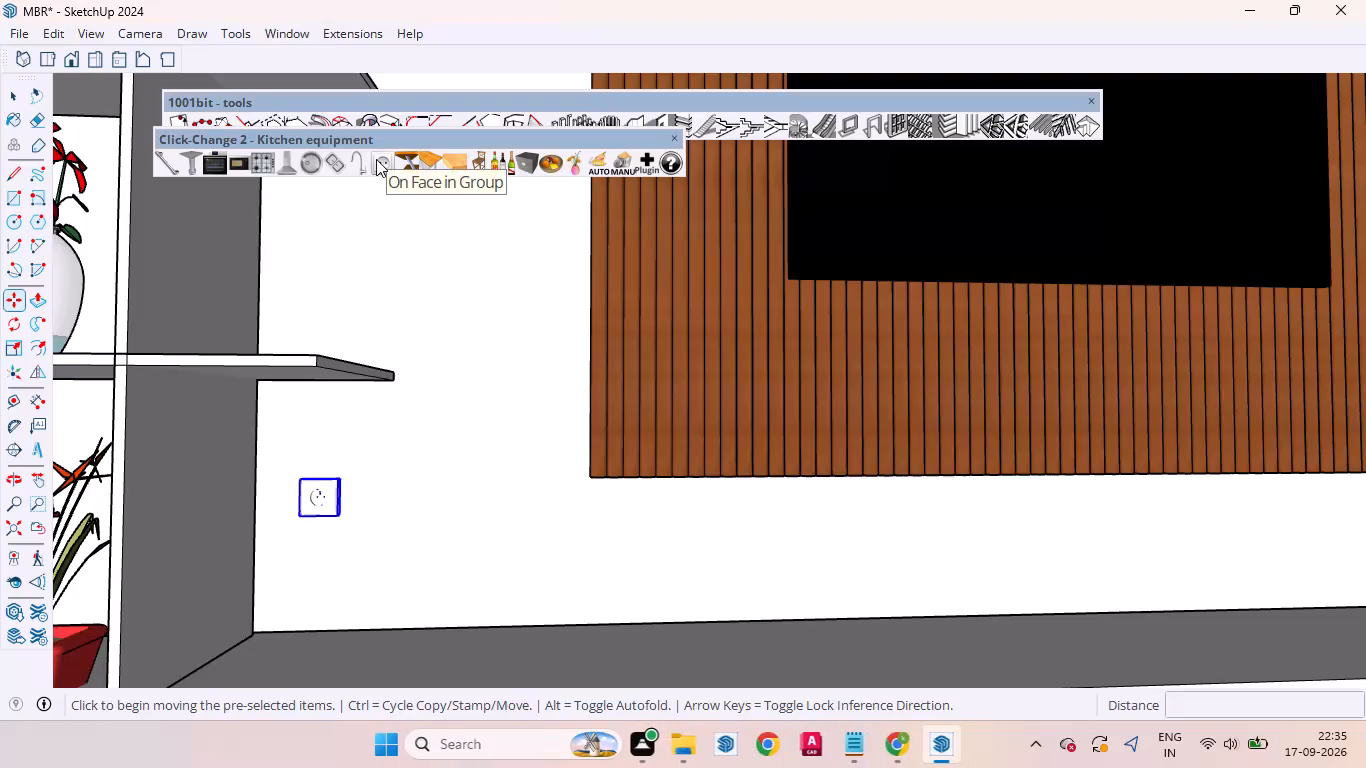
{"action": "left_click", "coordinate": [376, 159]}
{"action": "left_click", "coordinate": [376, 159]}
{"action": "left_click", "coordinate": [376, 159]}
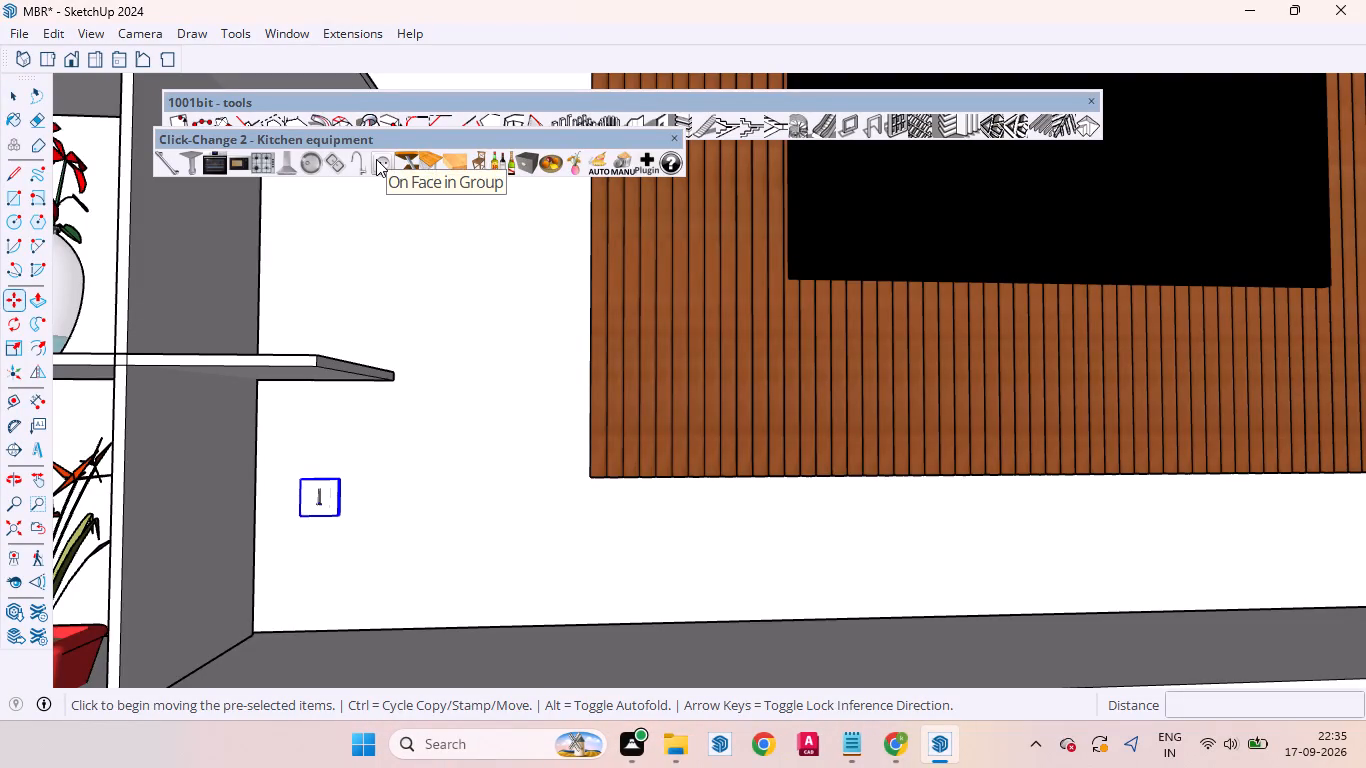
{"action": "left_click", "coordinate": [376, 159]}
{"action": "triple_click", "coordinate": [376, 159]}
{"action": "left_click", "coordinate": [376, 159]}
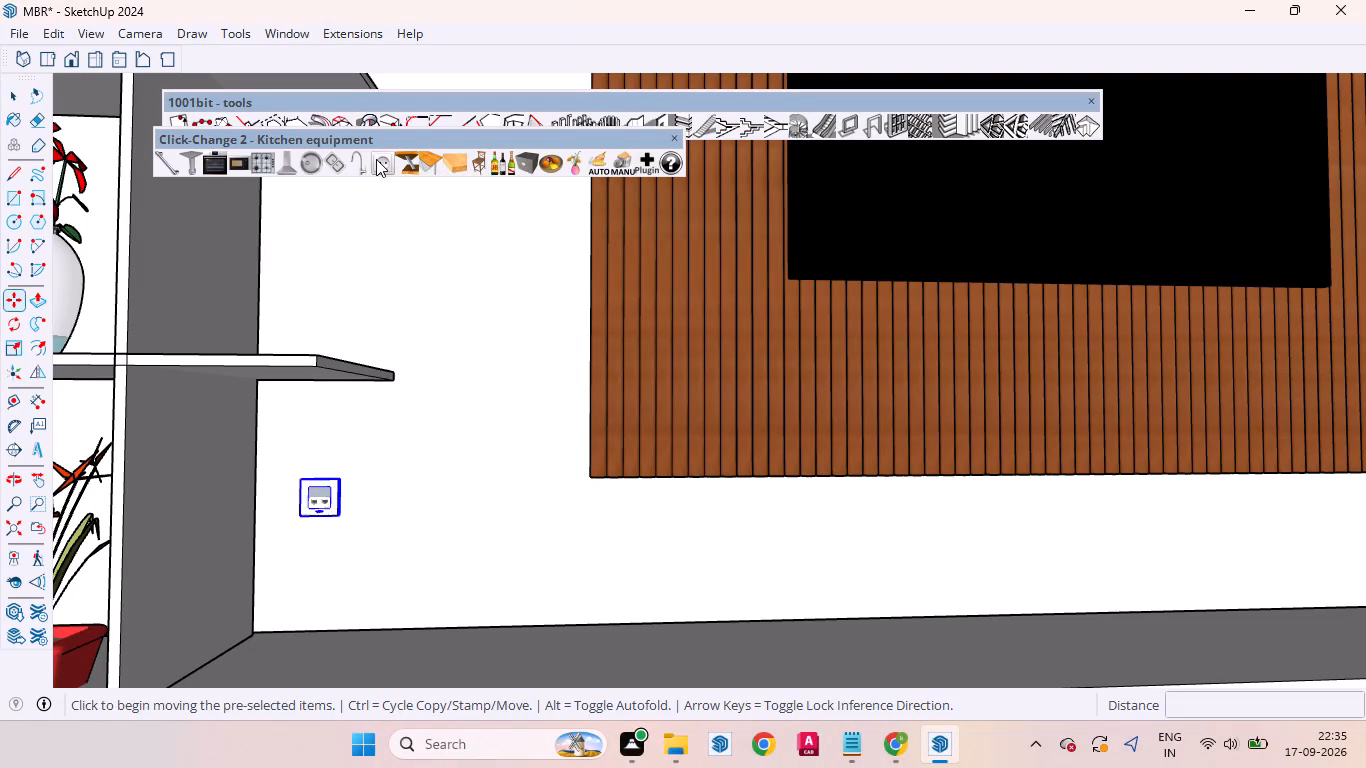
{"action": "left_click", "coordinate": [376, 159]}
{"action": "left_click", "coordinate": [376, 159]}
{"action": "triple_click", "coordinate": [376, 159]}
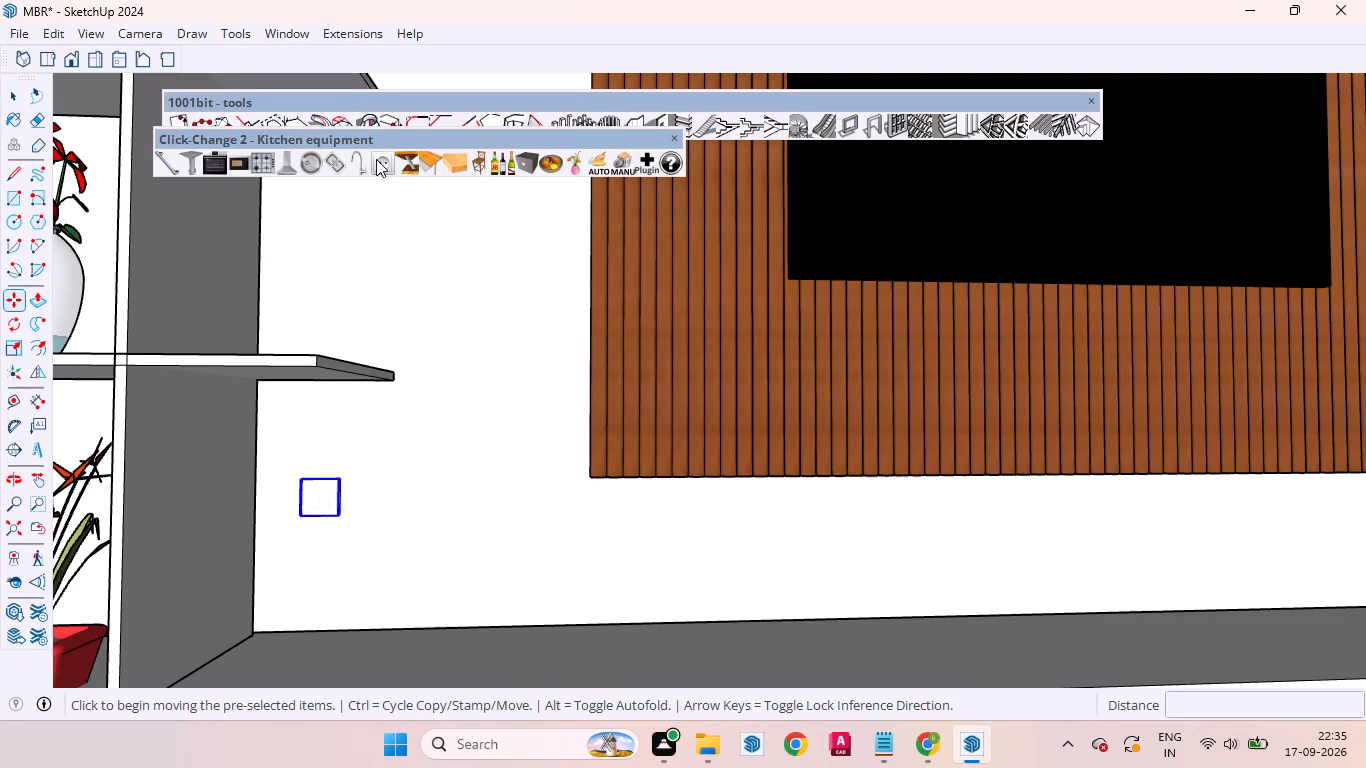
{"action": "left_click", "coordinate": [376, 159]}
{"action": "left_click", "coordinate": [376, 159]}
{"action": "left_click", "coordinate": [376, 159]}
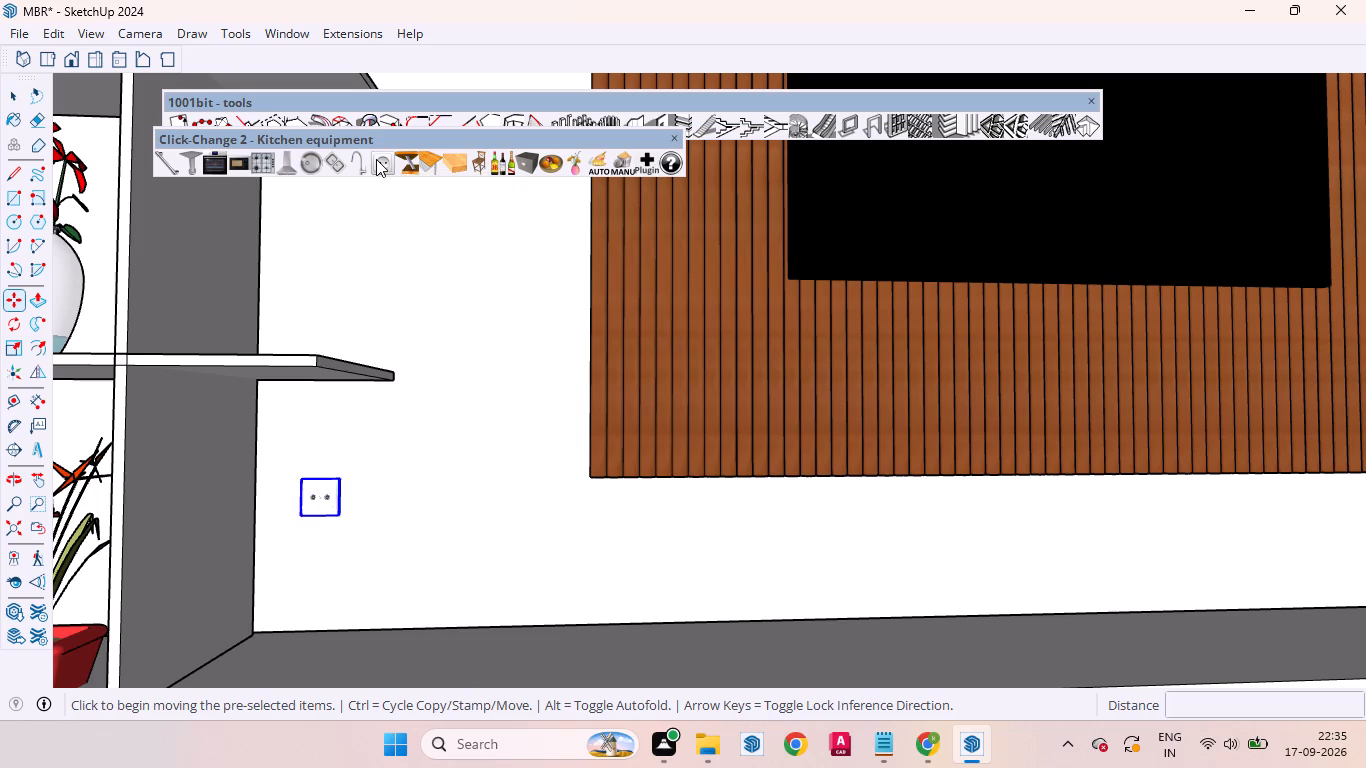
{"action": "left_click", "coordinate": [376, 159]}
{"action": "left_click", "coordinate": [376, 159]}
{"action": "scroll", "coordinate": [278, 582], "scroll_direction": "up", "scroll_amount": 5}
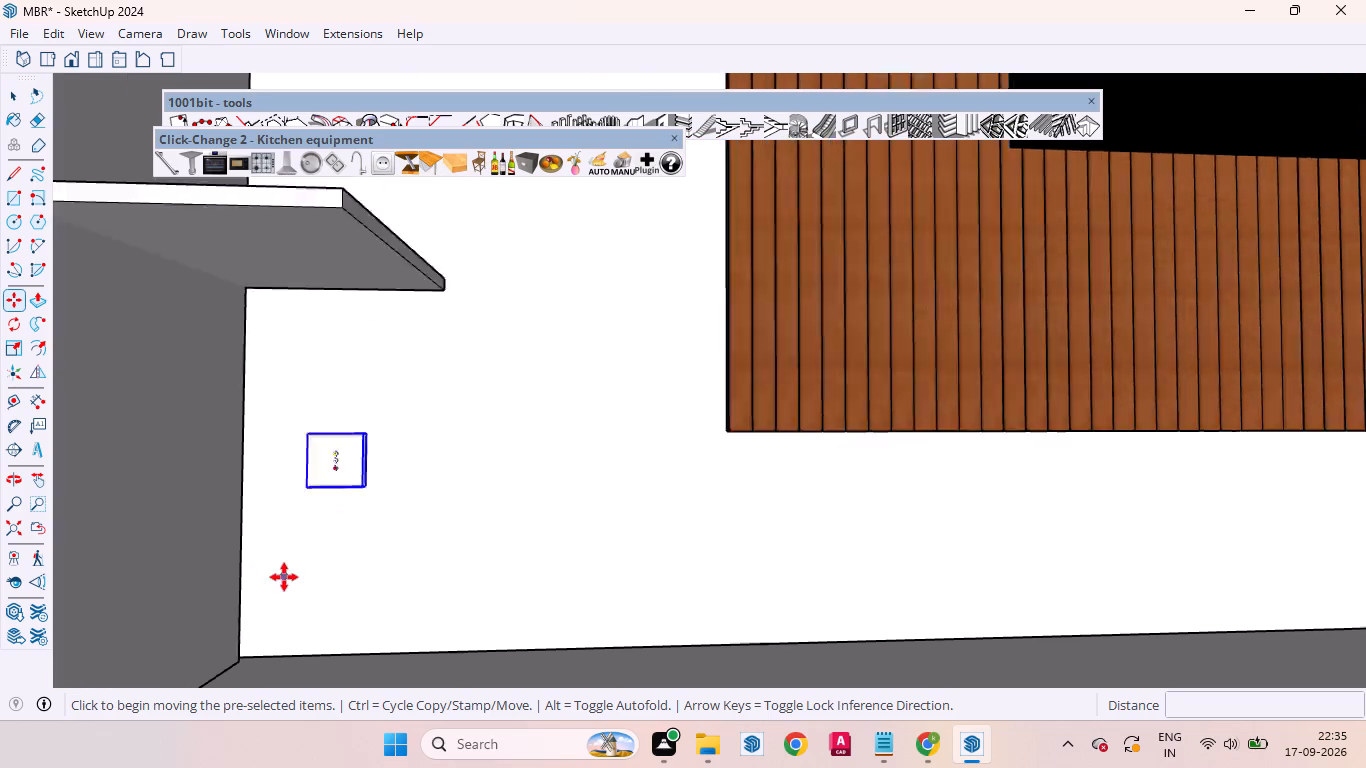
{"action": "scroll", "coordinate": [284, 577], "scroll_direction": "up", "scroll_amount": 2}
{"action": "scroll", "coordinate": [325, 474], "scroll_direction": "up", "scroll_amount": 7}
{"action": "scroll", "coordinate": [357, 397], "scroll_direction": "up", "scroll_amount": 5}
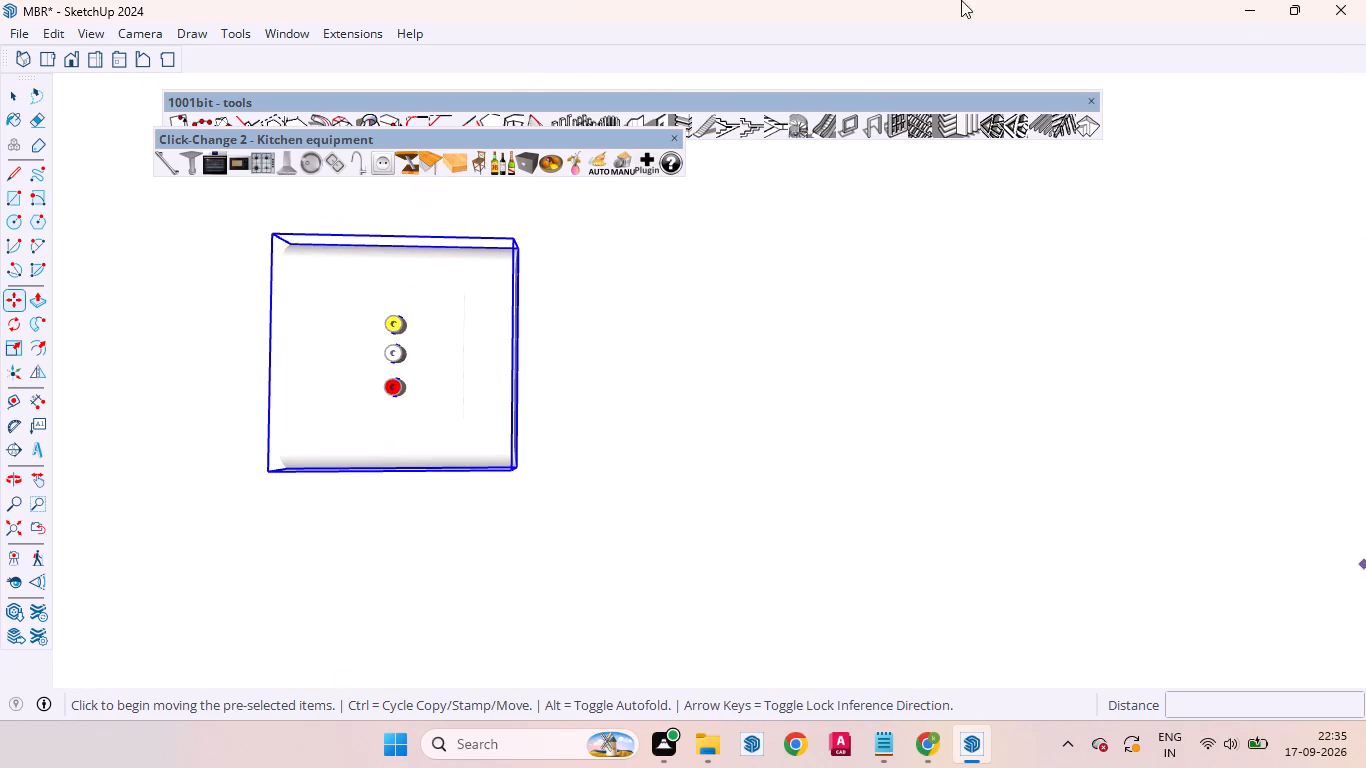
{"action": "left_click", "coordinate": [378, 149]}
{"action": "left_click", "coordinate": [381, 164]}
{"action": "left_click", "coordinate": [381, 164]}
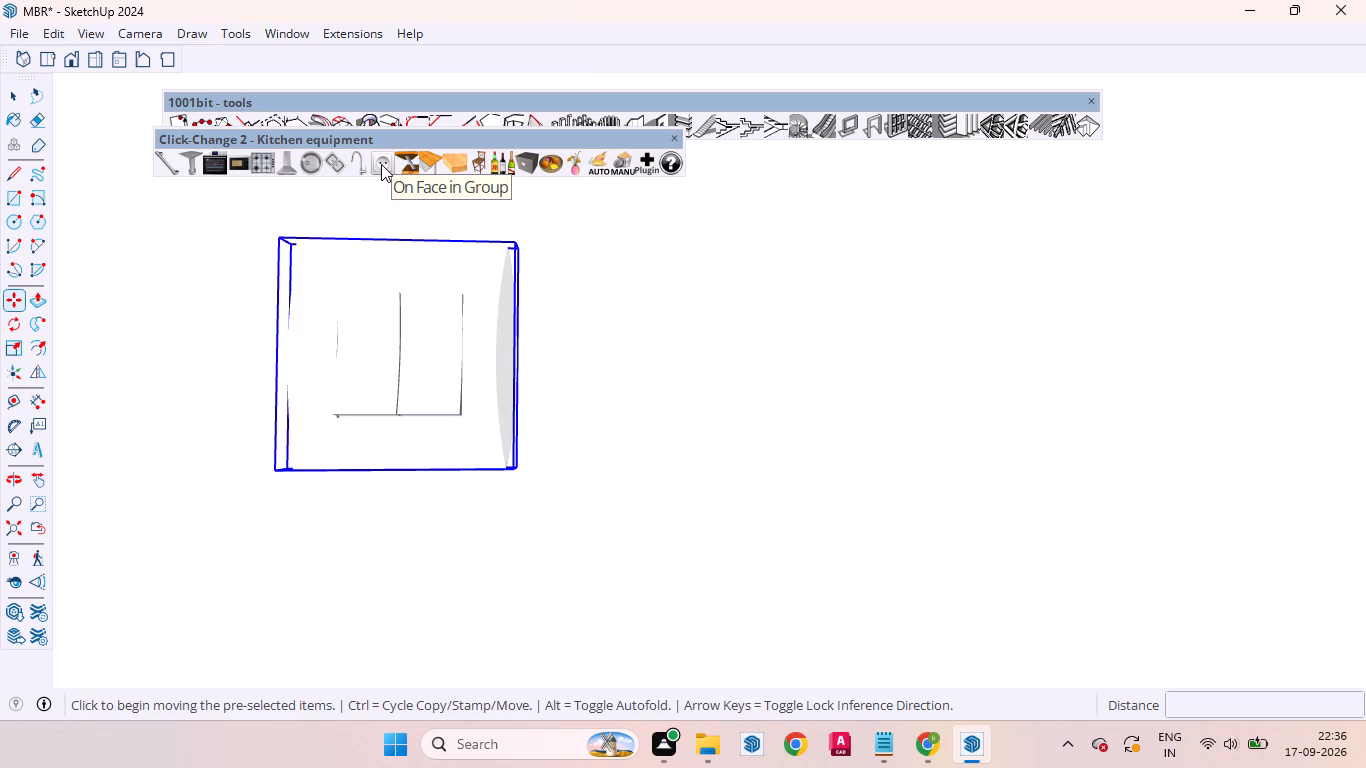
{"action": "left_click", "coordinate": [381, 164]}
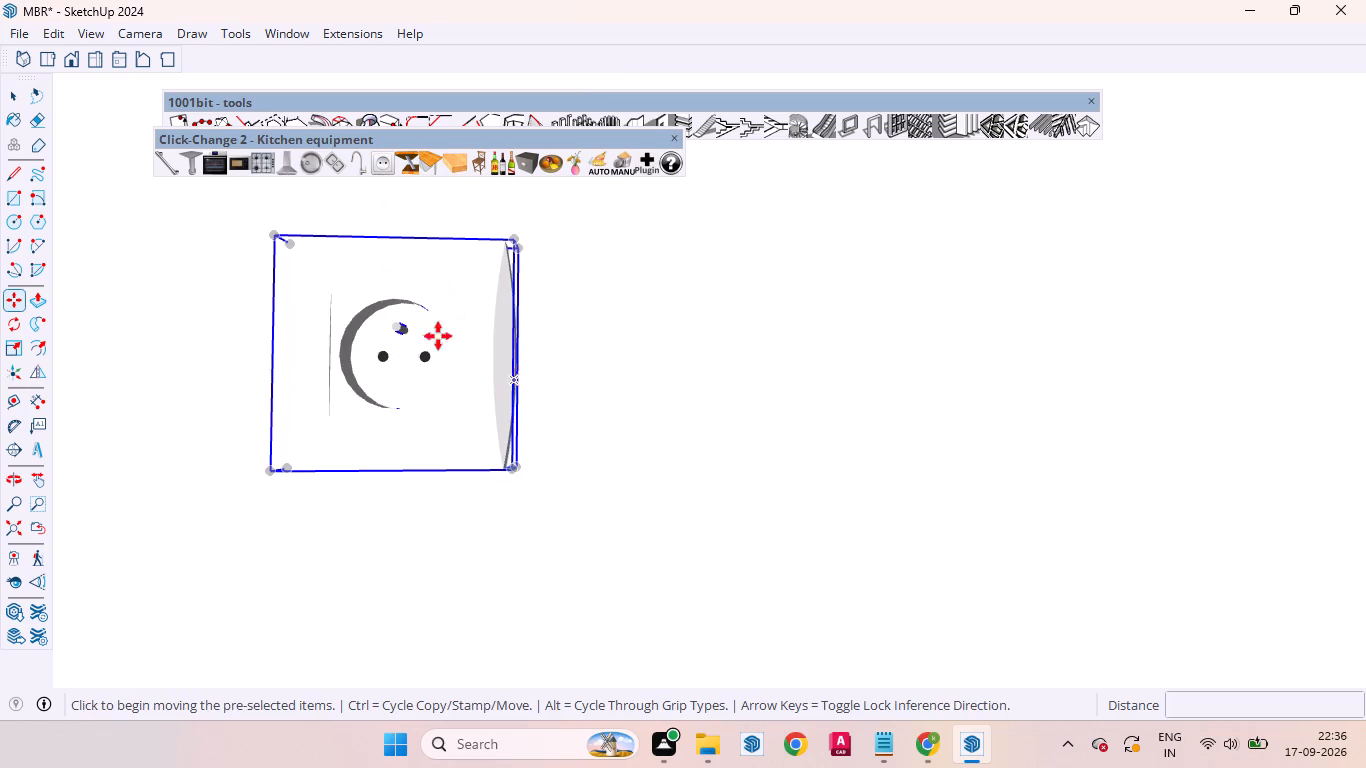
Copy the round socket 3 1/4" sideways so the copy sits directly beside the original, and clear the selection.
{"action": "scroll", "coordinate": [374, 322], "scroll_direction": "down", "scroll_amount": 5}
{"action": "scroll", "coordinate": [507, 396], "scroll_direction": "up", "scroll_amount": 6}
{"action": "key", "text": "m"}
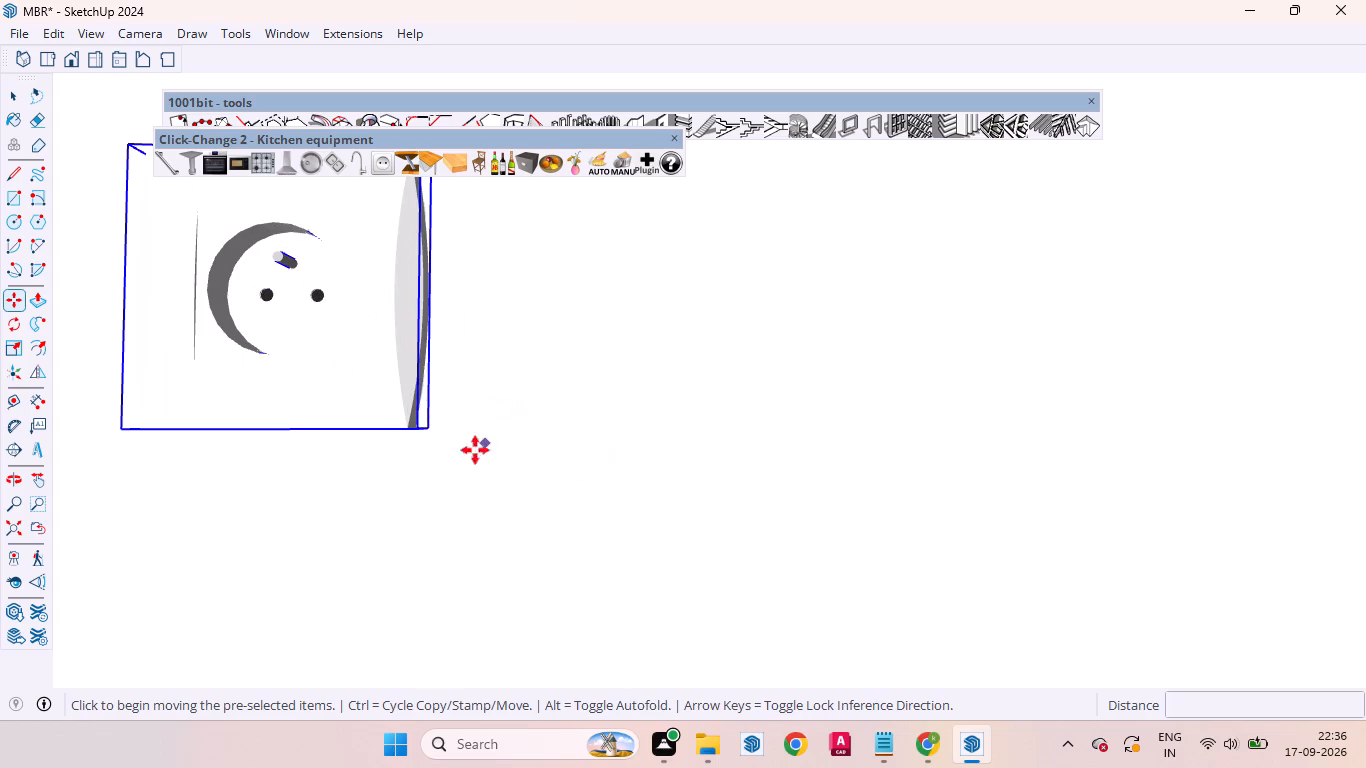
{"action": "left_click", "coordinate": [429, 426]}
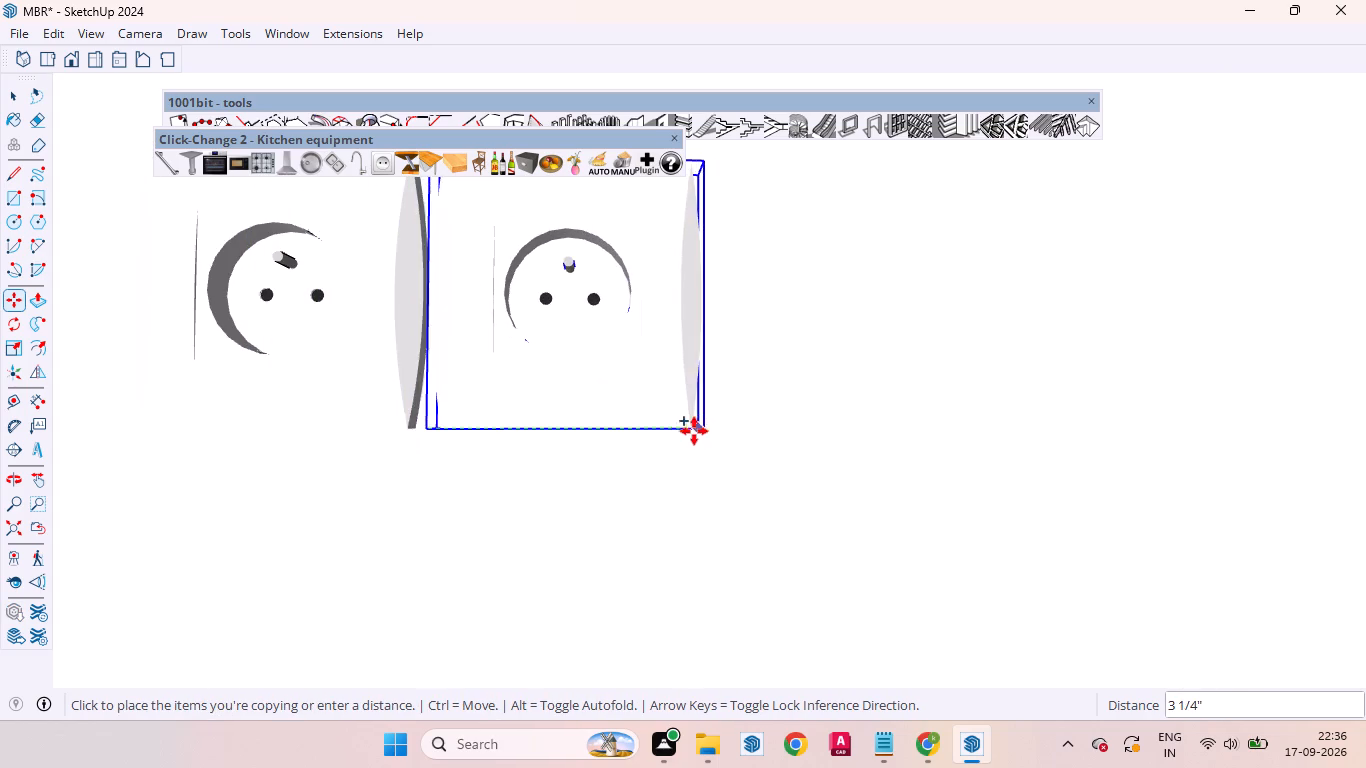
{"action": "left_click", "coordinate": [696, 437]}
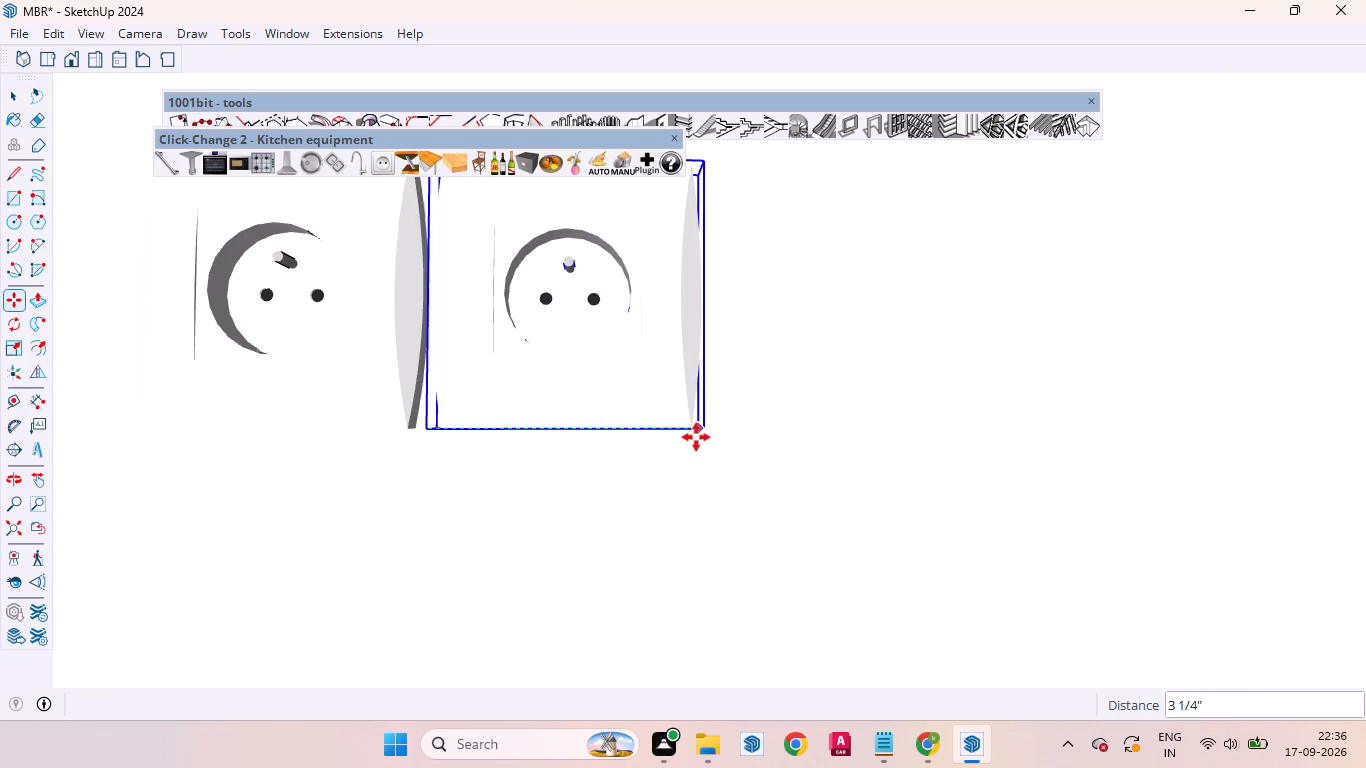
{"action": "key", "text": "Escape"}
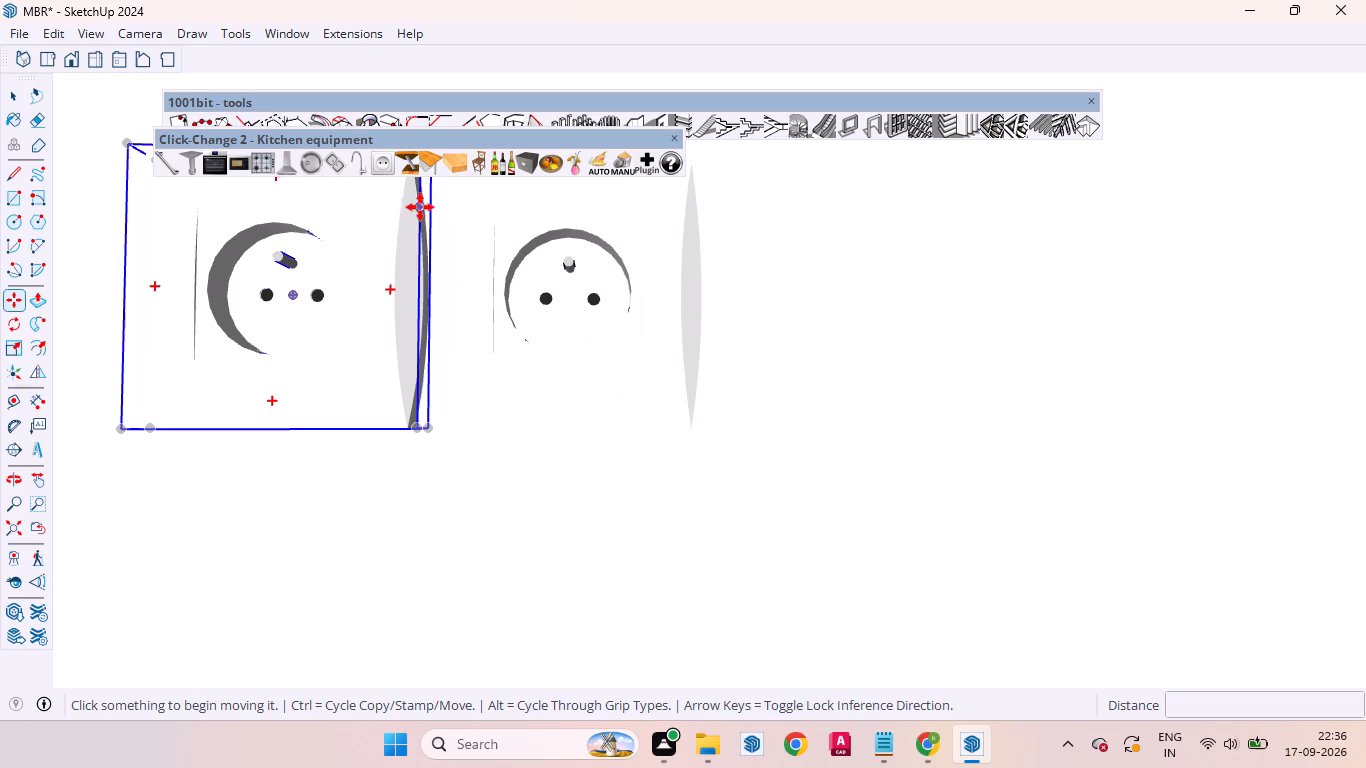
{"action": "key", "text": "space"}
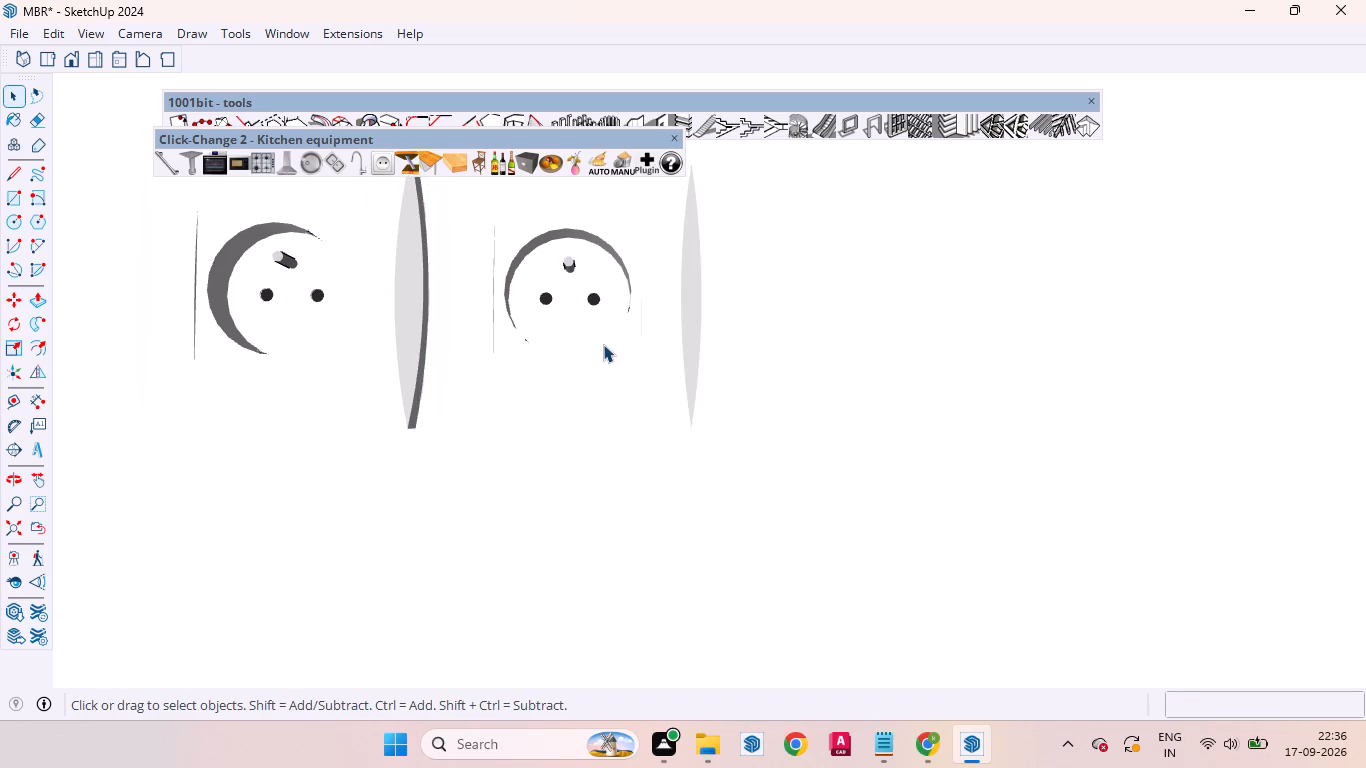
Change the copied socket to the switch variant with two side-by-side rockers.
{"action": "left_click", "coordinate": [603, 344]}
{"action": "left_click", "coordinate": [388, 164]}
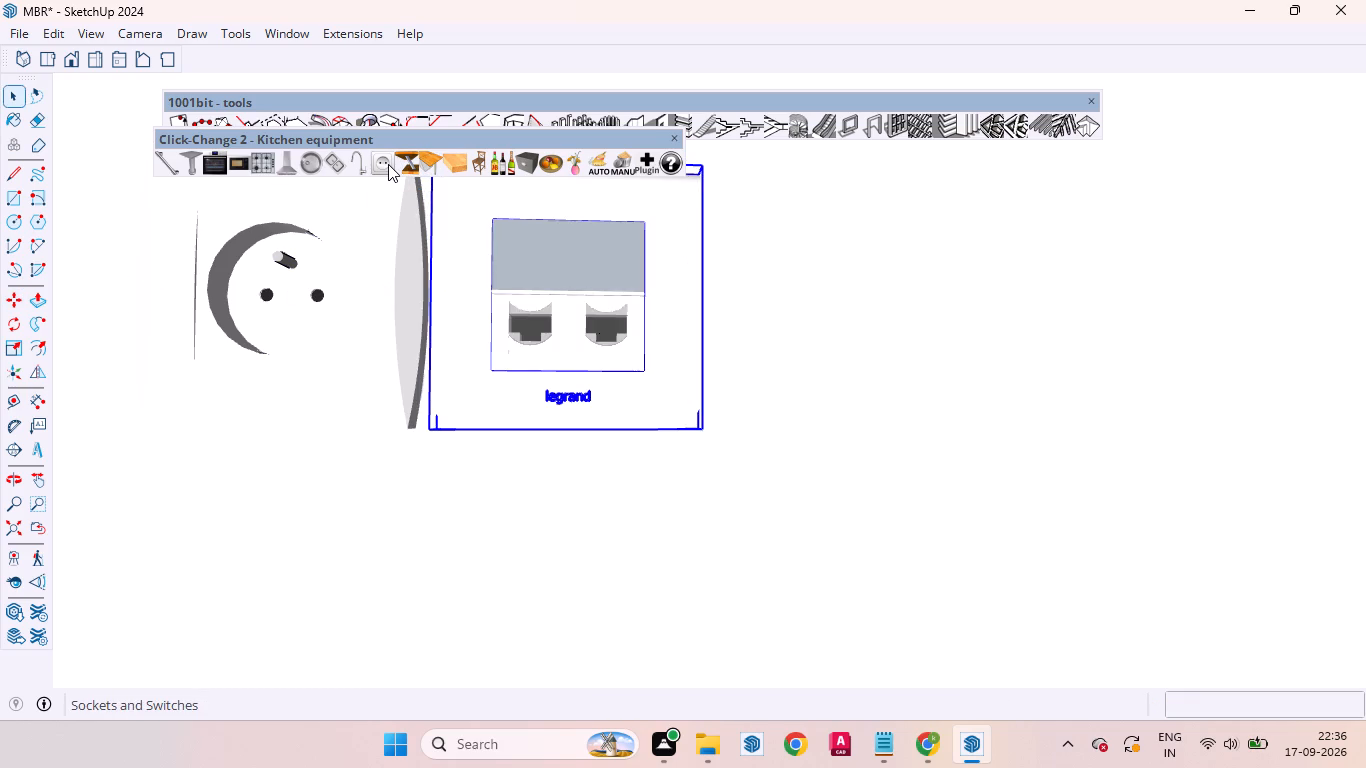
{"action": "left_click", "coordinate": [388, 164]}
{"action": "left_click", "coordinate": [388, 164]}
{"action": "triple_click", "coordinate": [388, 164]}
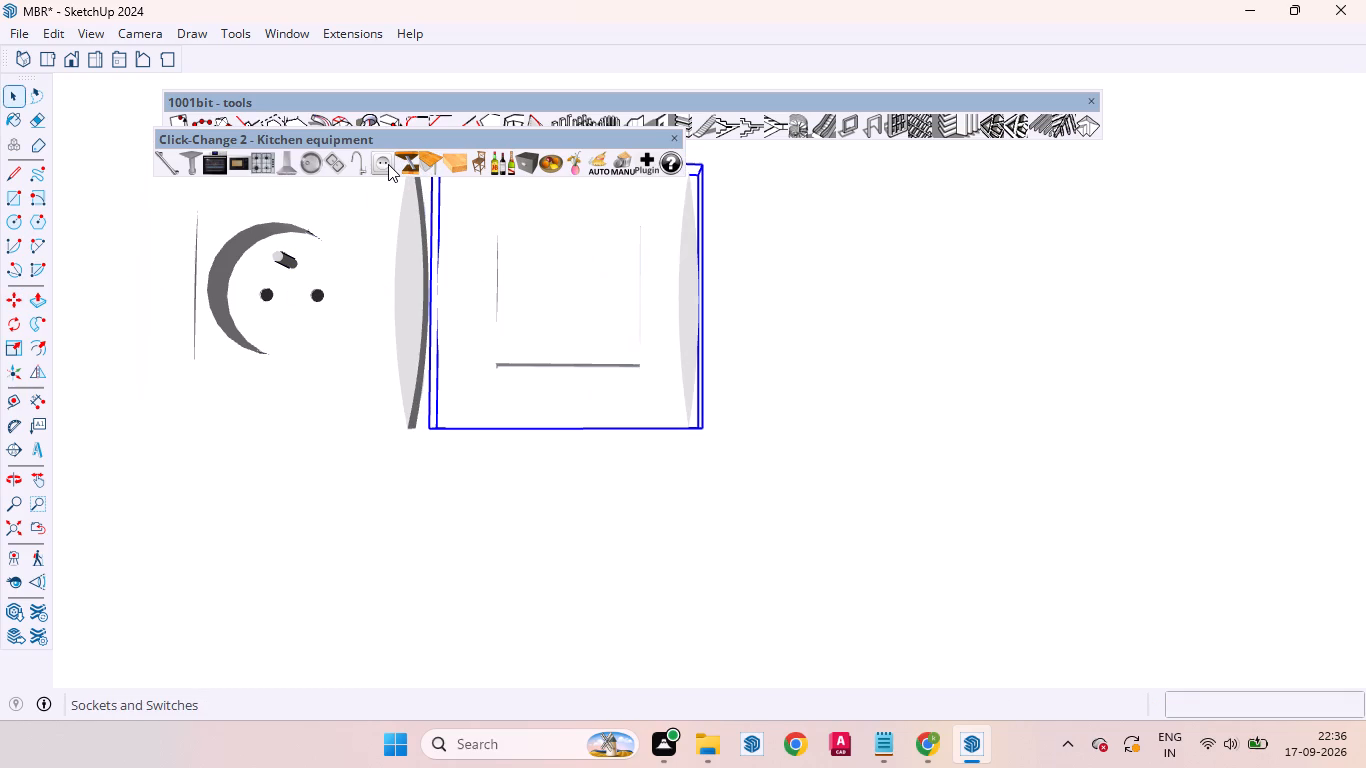
Open the double switch for editing and paint its left rocker face black with Color M09 from the Colors collection.
{"action": "scroll", "coordinate": [469, 247], "scroll_direction": "down", "scroll_amount": 14}
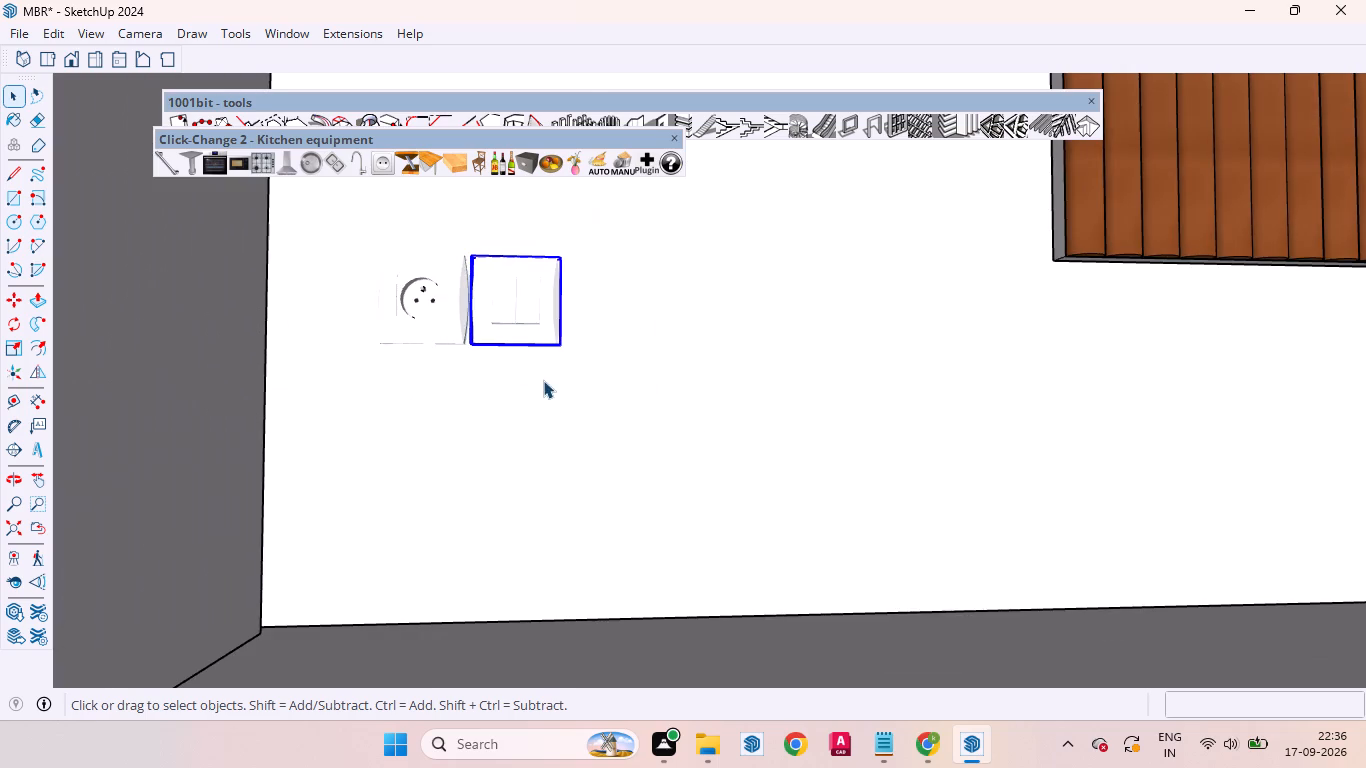
{"action": "scroll", "coordinate": [550, 407], "scroll_direction": "down", "scroll_amount": 4}
{"action": "scroll", "coordinate": [550, 407], "scroll_direction": "up", "scroll_amount": 1}
{"action": "scroll", "coordinate": [550, 407], "scroll_direction": "down", "scroll_amount": 3}
{"action": "scroll", "coordinate": [495, 353], "scroll_direction": "up", "scroll_amount": 14}
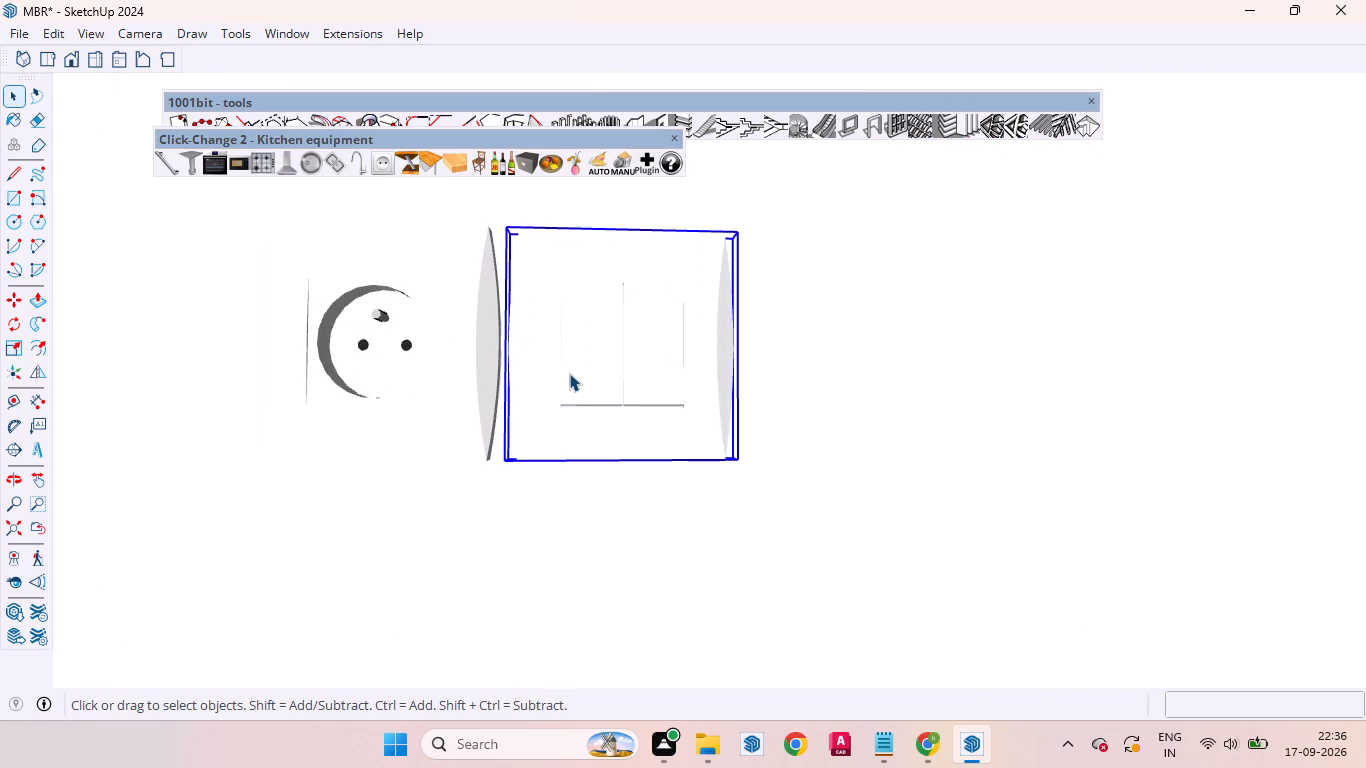
{"action": "left_click", "coordinate": [586, 359]}
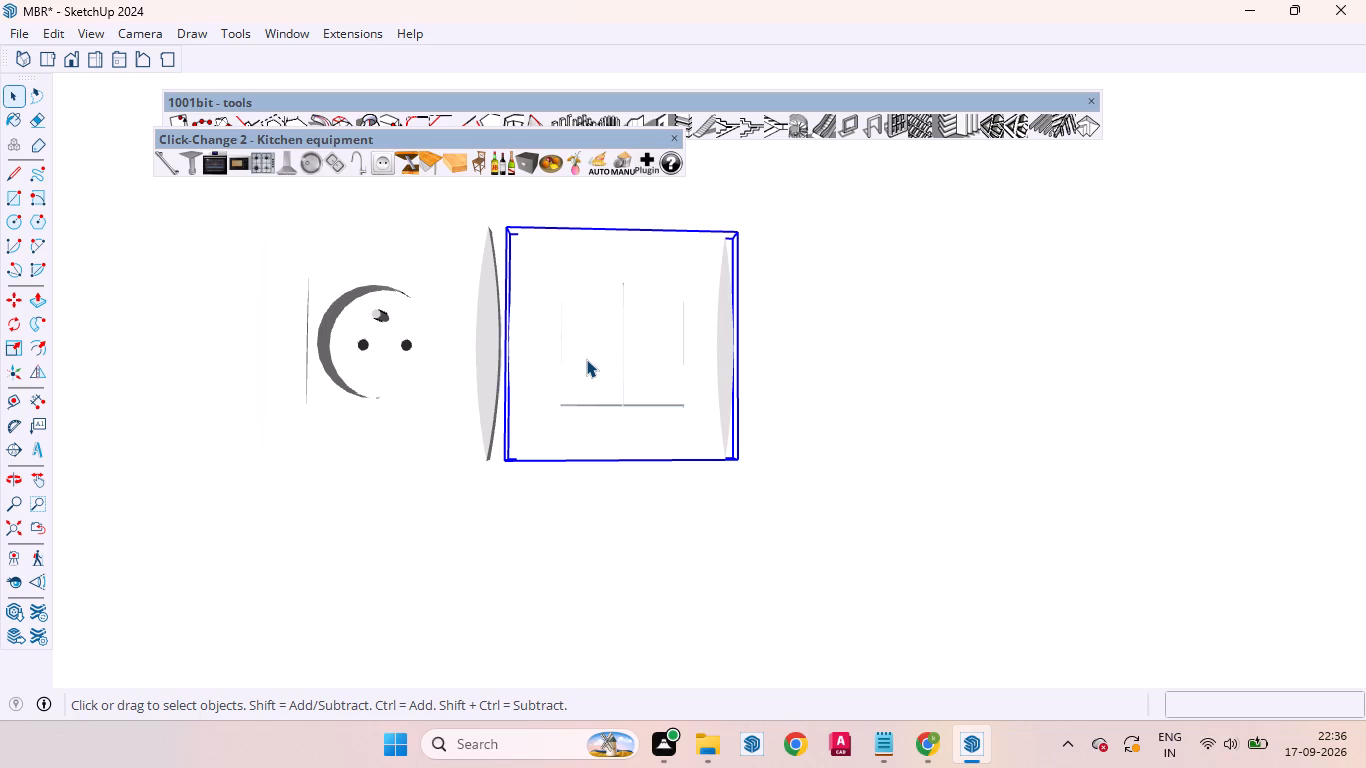
{"action": "triple_click", "coordinate": [589, 359]}
{"action": "double_click", "coordinate": [590, 359]}
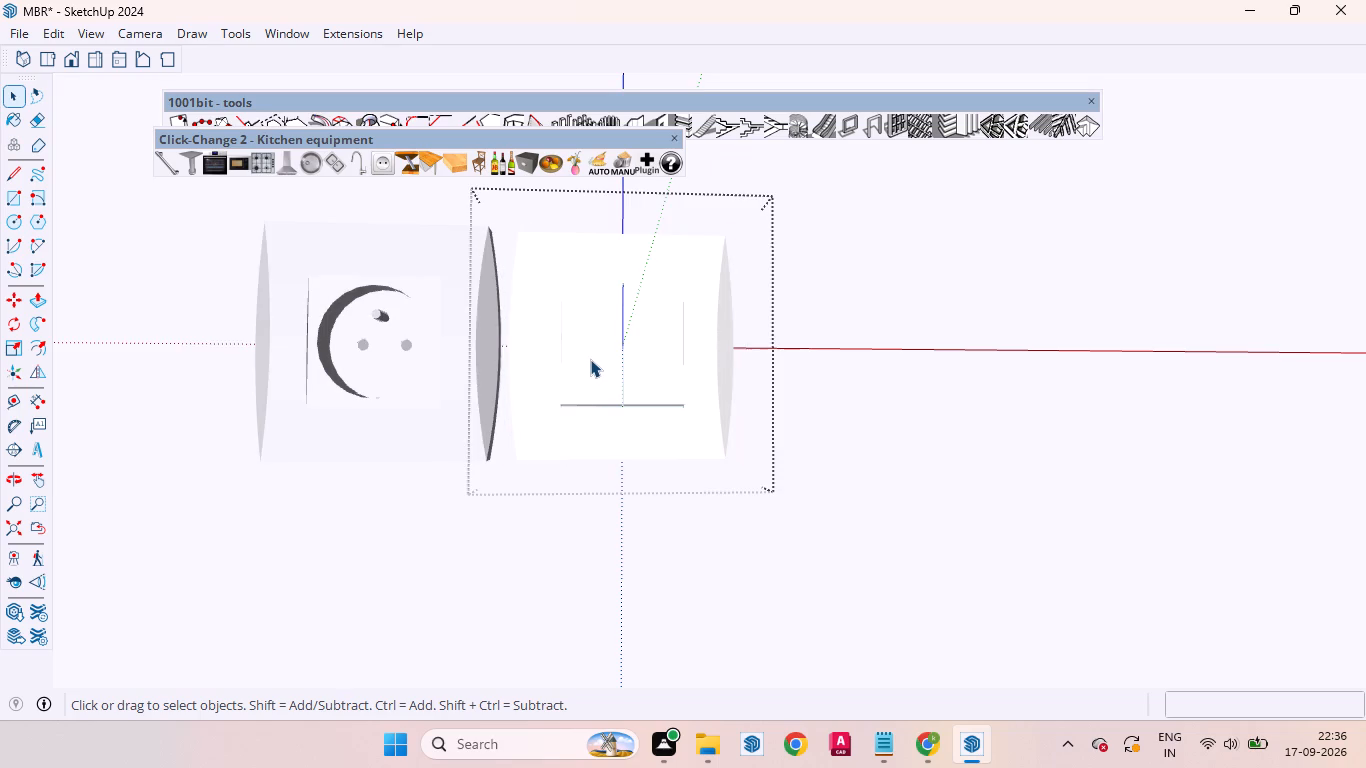
{"action": "left_click", "coordinate": [590, 359]}
{"action": "left_click", "coordinate": [590, 359]}
{"action": "key", "text": "b"}
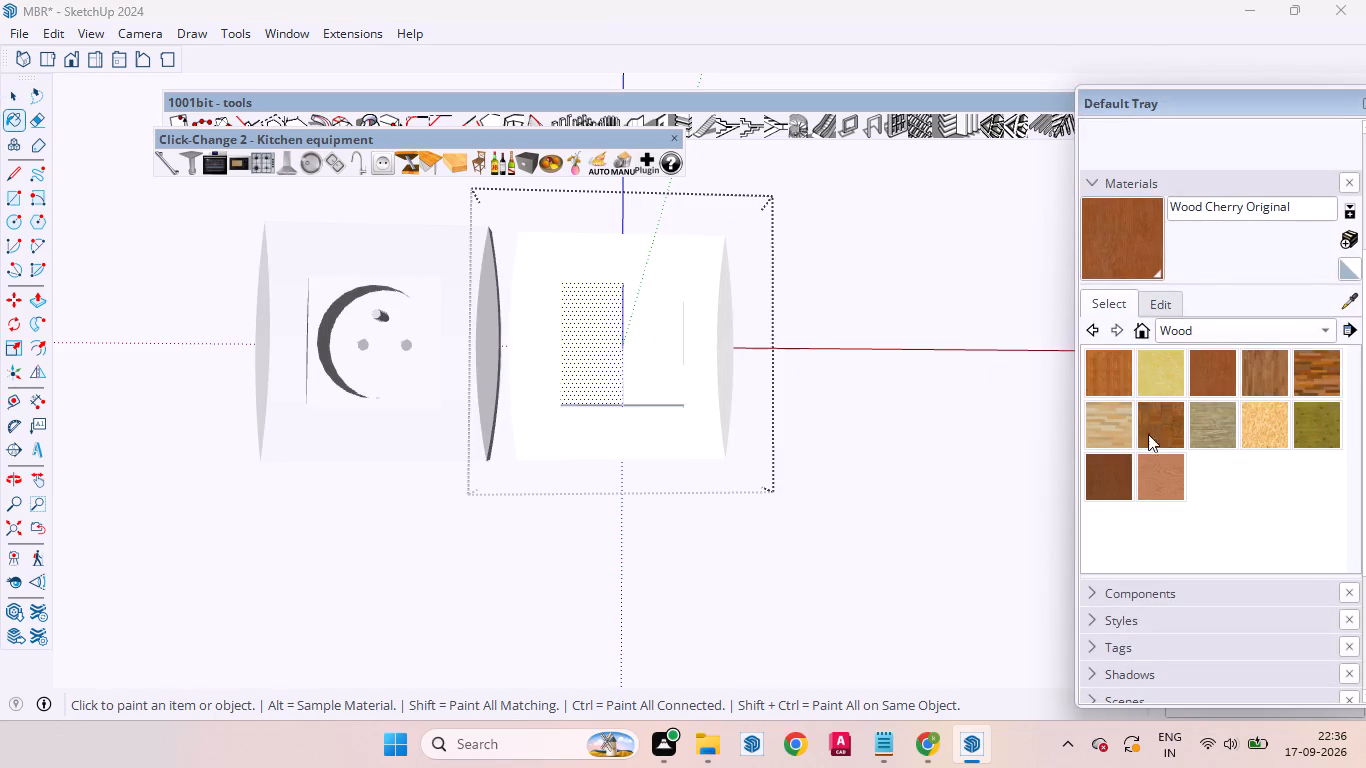
{"action": "scroll", "coordinate": [1211, 464], "scroll_direction": "down", "scroll_amount": 7}
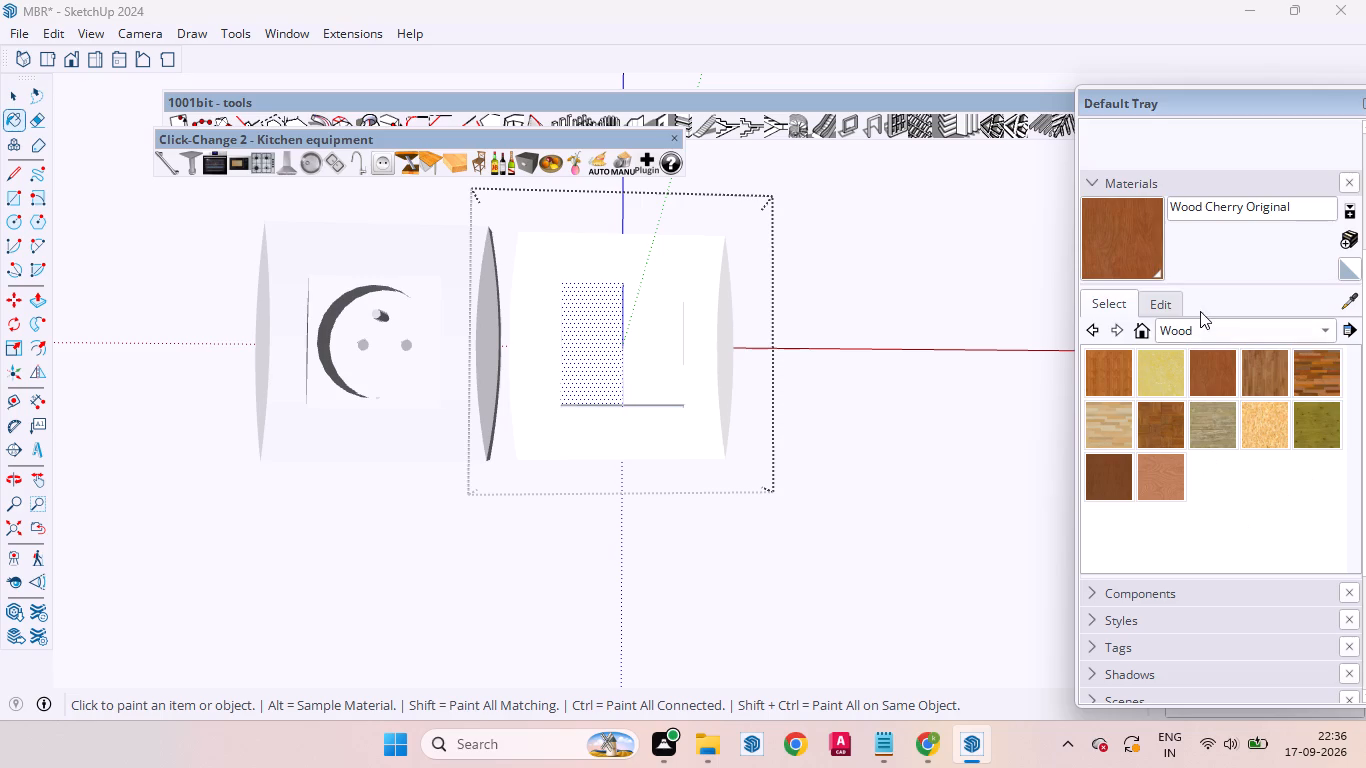
{"action": "left_click", "coordinate": [1207, 325]}
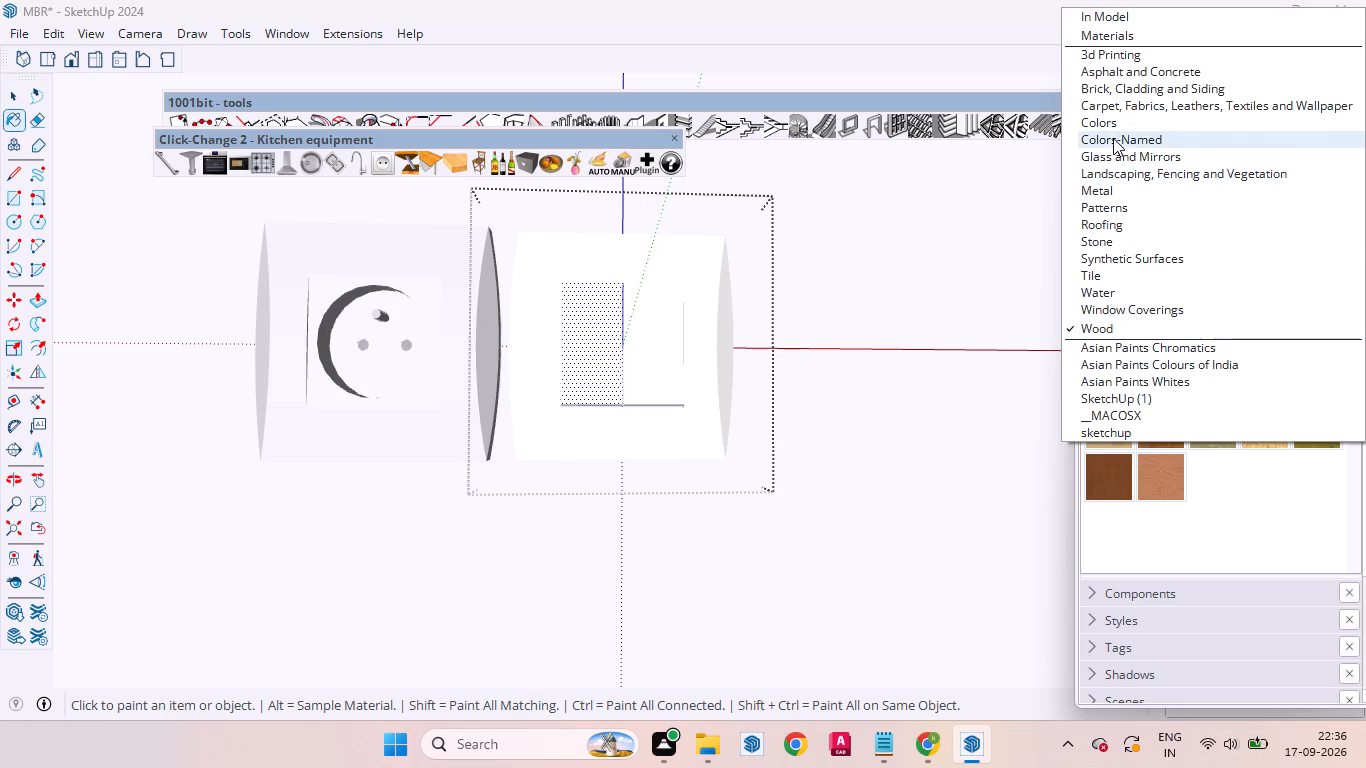
{"action": "left_click", "coordinate": [1132, 118]}
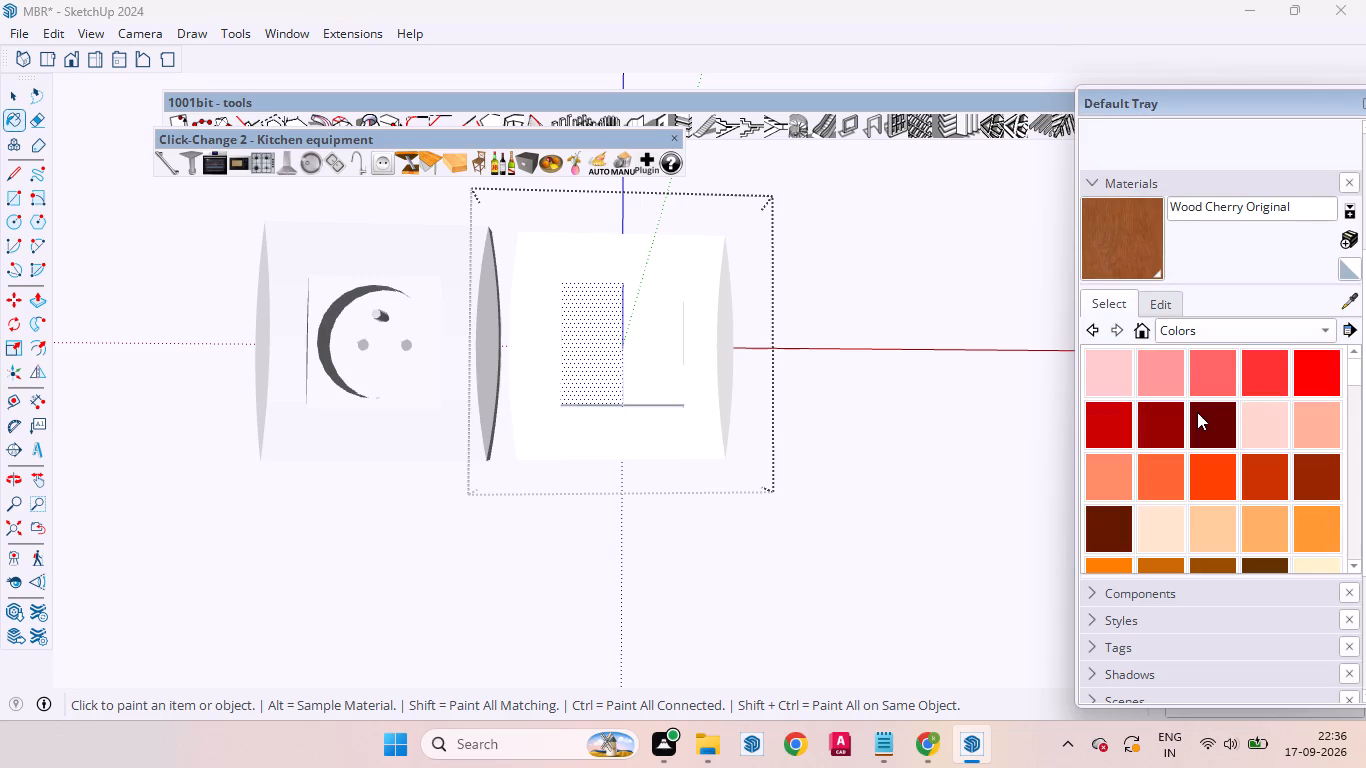
{"action": "scroll", "coordinate": [1159, 449], "scroll_direction": "down", "scroll_amount": 14}
{"action": "scroll", "coordinate": [1158, 449], "scroll_direction": "up", "scroll_amount": 1}
{"action": "scroll", "coordinate": [1158, 449], "scroll_direction": "down", "scroll_amount": 6}
{"action": "scroll", "coordinate": [1128, 510], "scroll_direction": "up", "scroll_amount": 1}
{"action": "scroll", "coordinate": [1128, 510], "scroll_direction": "down", "scroll_amount": 3}
{"action": "left_click", "coordinate": [1111, 433]}
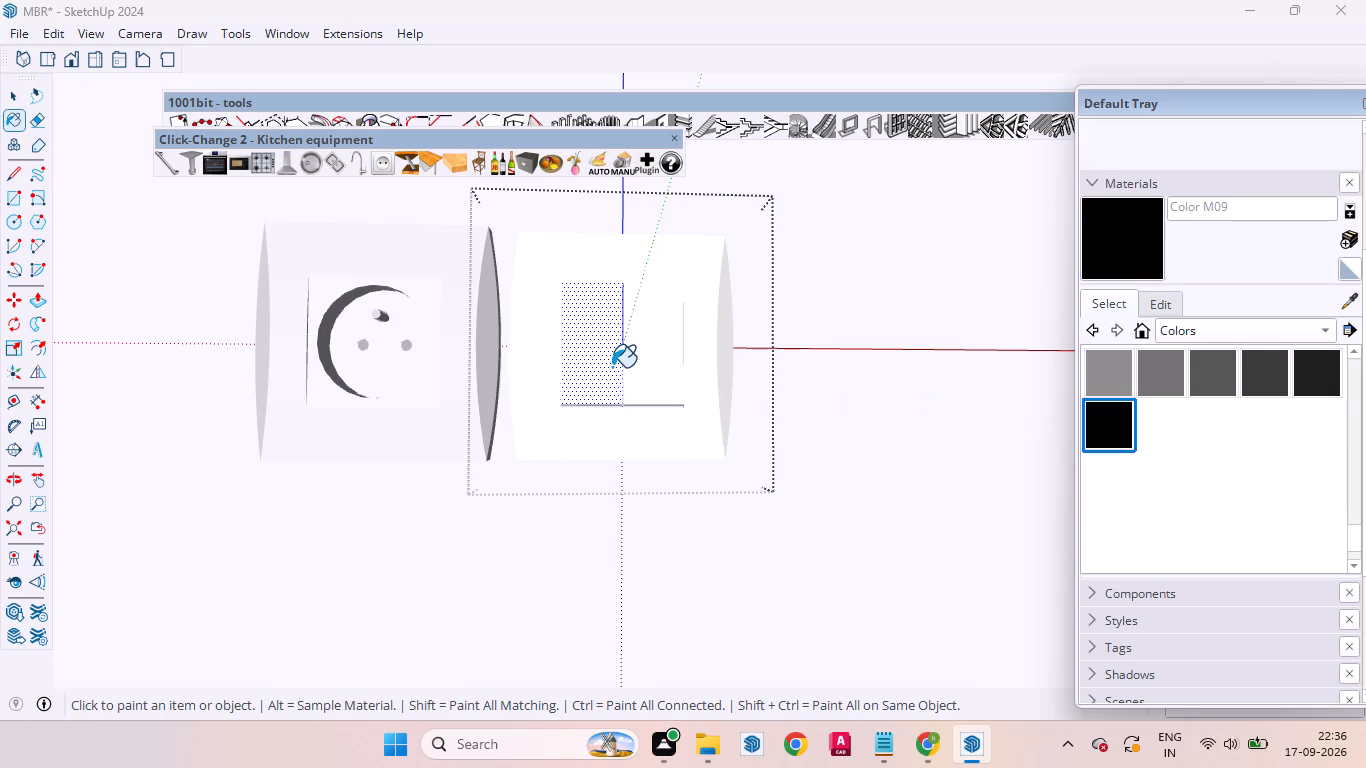
{"action": "left_click", "coordinate": [612, 367]}
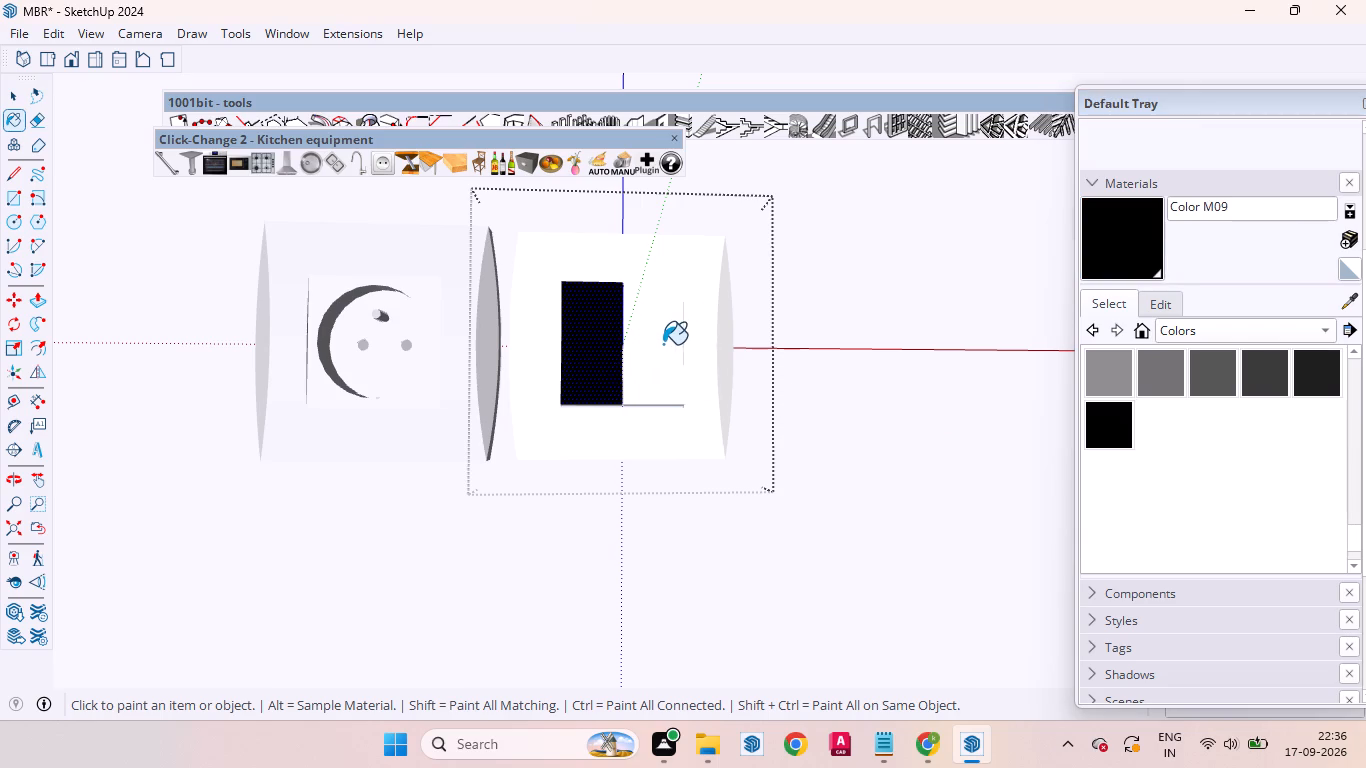
Undo the black paint on the double switch's left rocker.
{"action": "key", "text": "space"}
{"action": "left_click", "coordinate": [660, 347]}
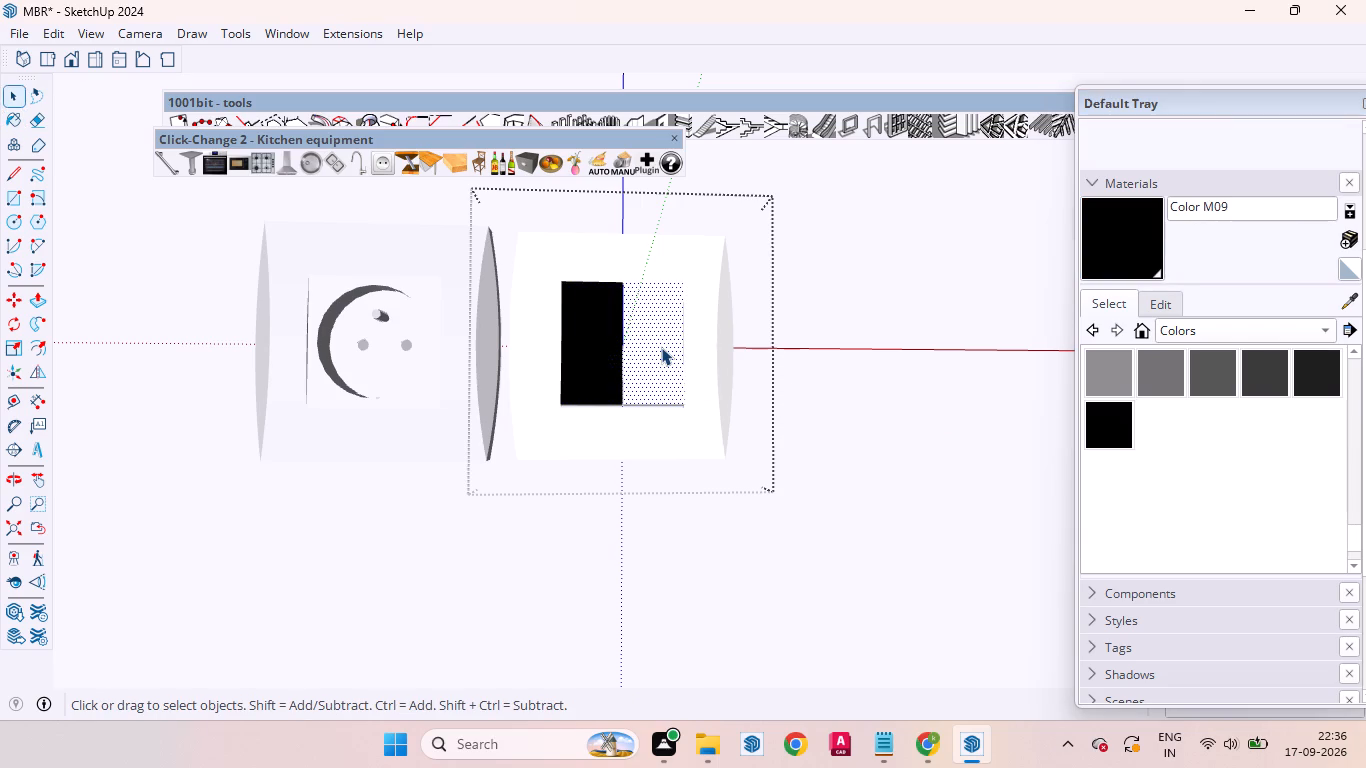
{"action": "key", "text": "ctrl+z"}
{"action": "key", "text": "space"}
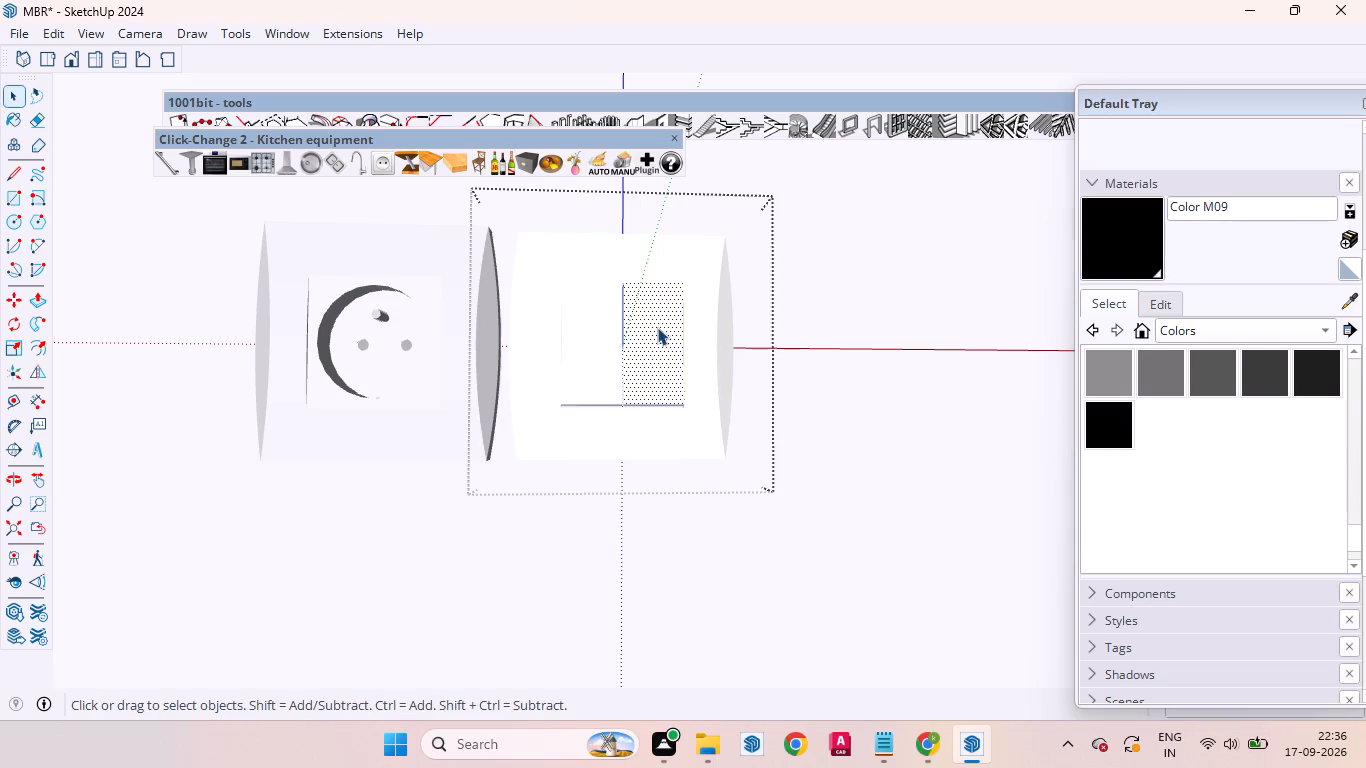
Paint the double switch's frame face around the rockers with Color M04, and close the switch for editing.
{"action": "left_click", "coordinate": [1104, 353]}
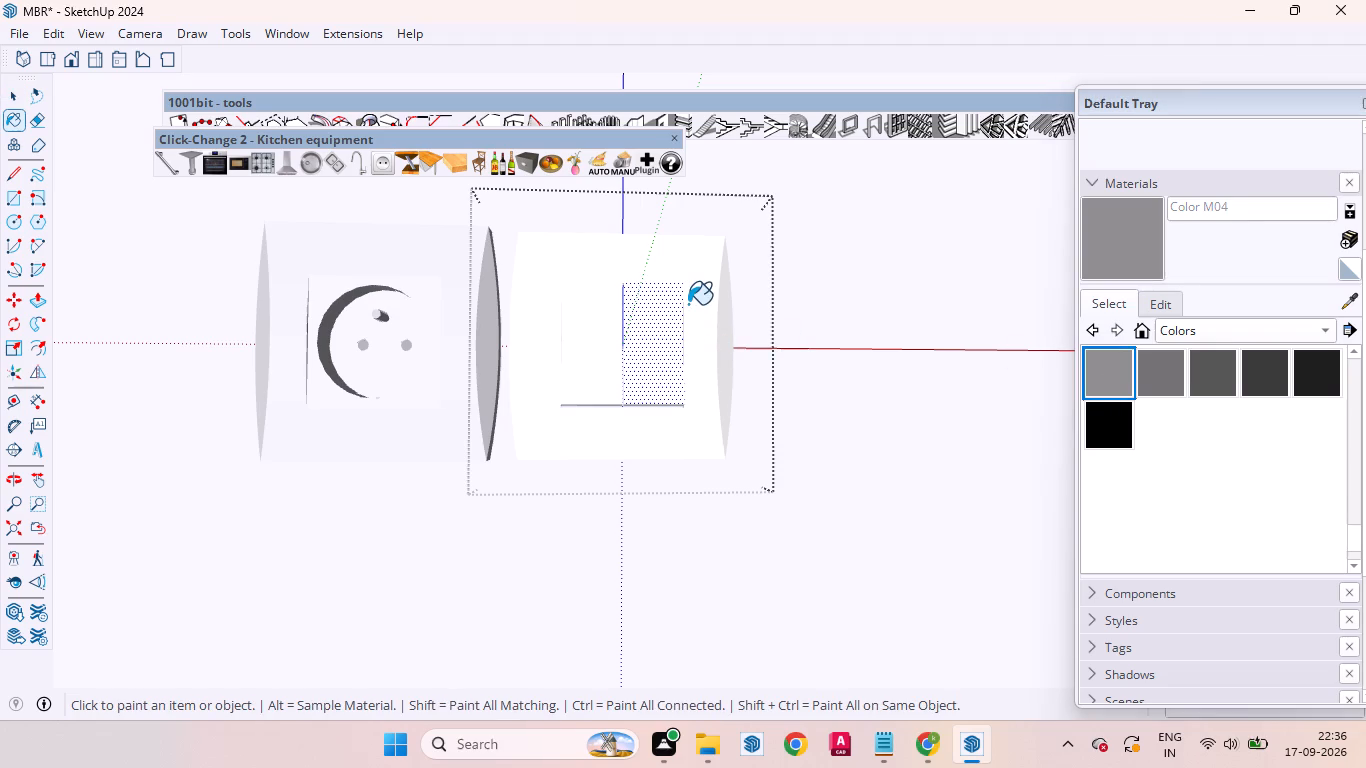
{"action": "key", "text": "Escape"}
{"action": "key", "text": "space"}
{"action": "left_click", "coordinate": [687, 276]}
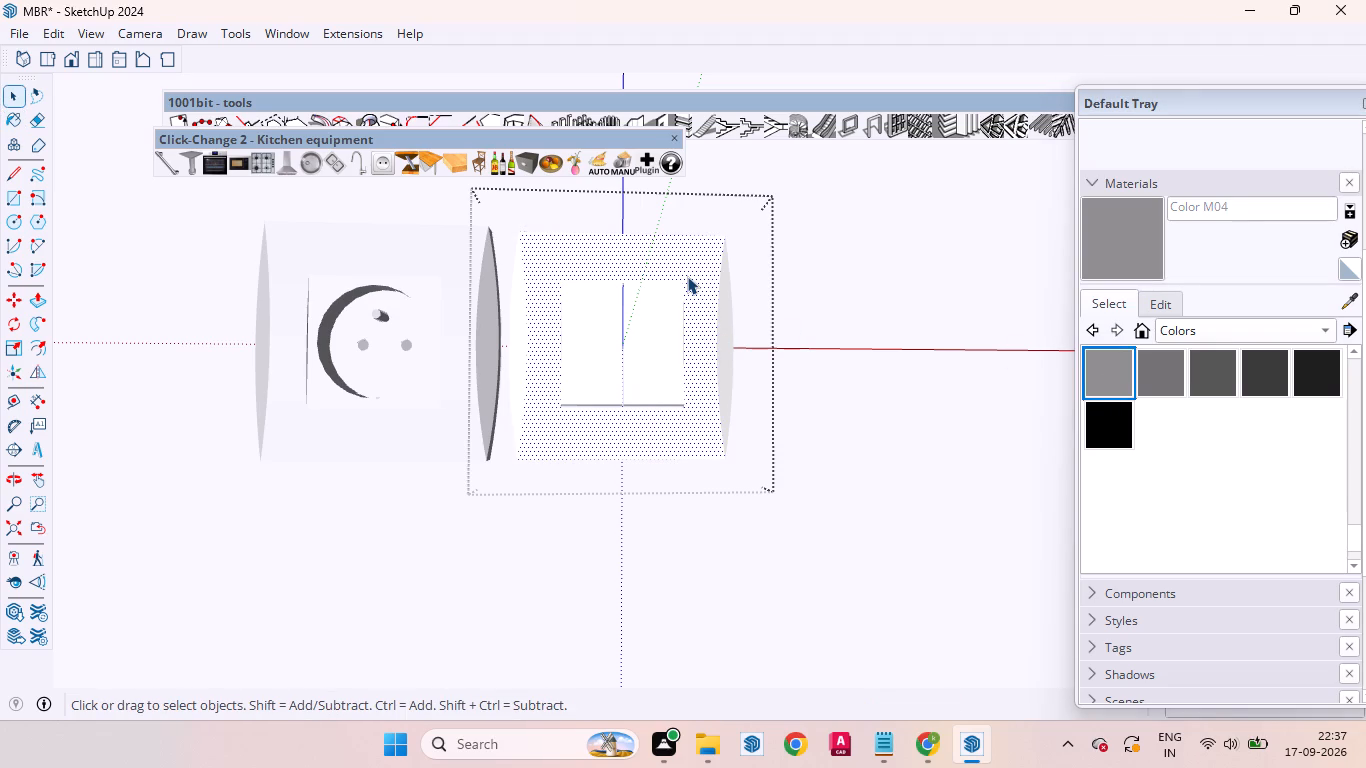
{"action": "left_click", "coordinate": [1113, 375]}
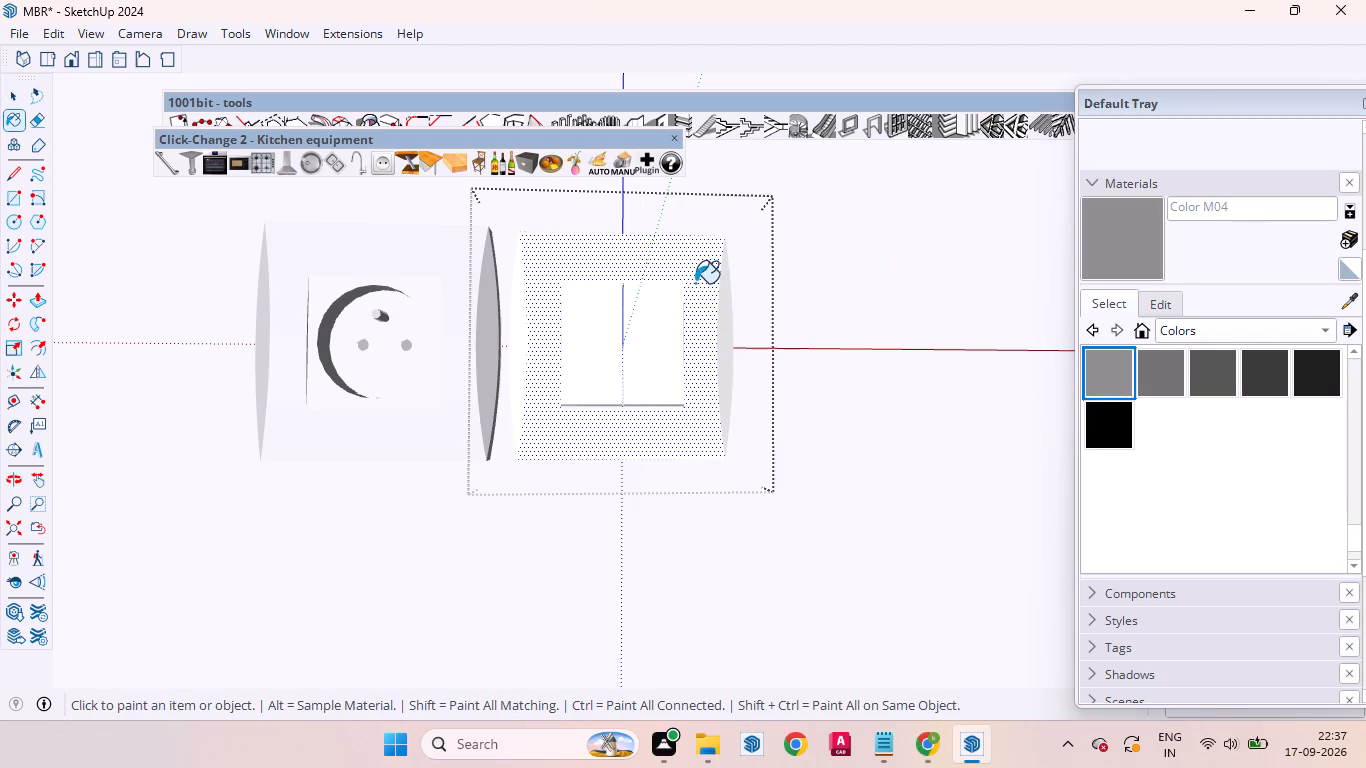
{"action": "left_click", "coordinate": [695, 271]}
{"action": "scroll", "coordinate": [701, 289], "scroll_direction": "down", "scroll_amount": 11}
{"action": "key", "text": "space"}
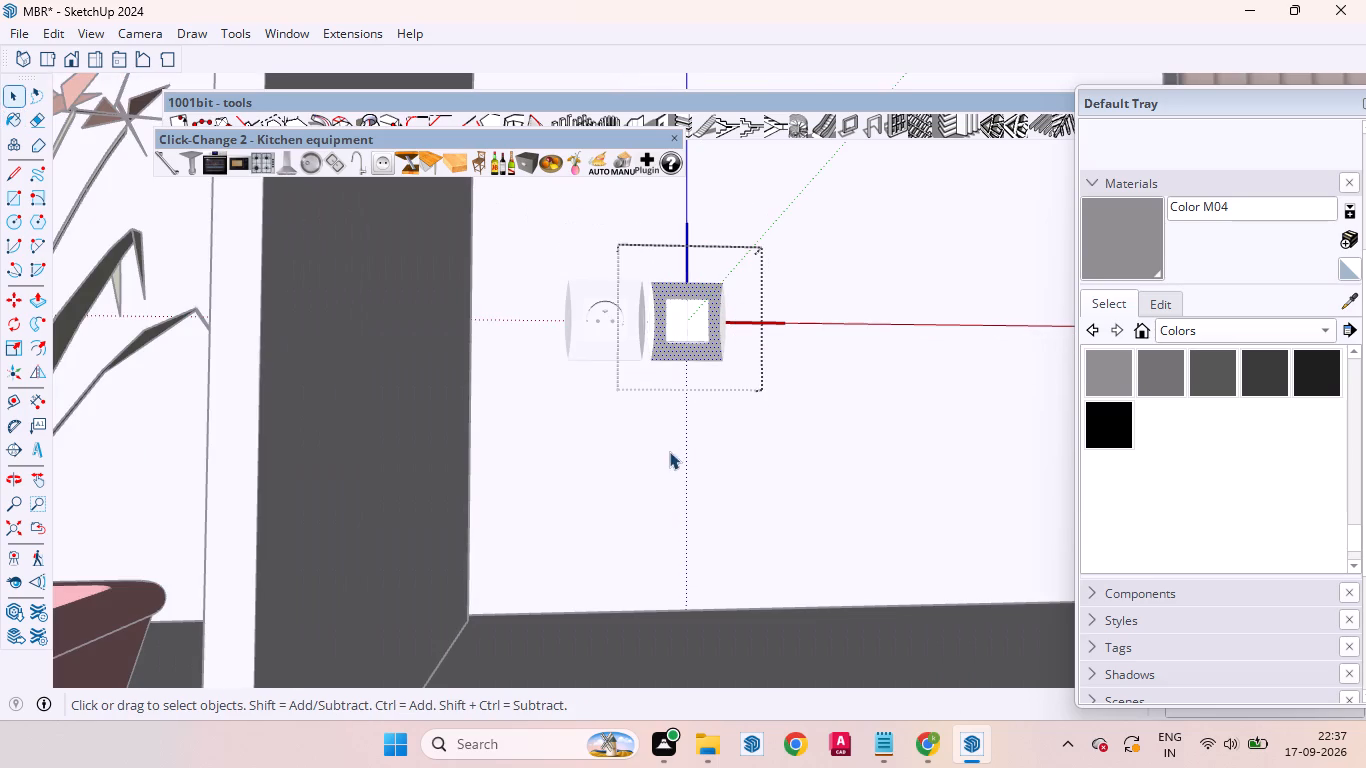
{"action": "left_click", "coordinate": [669, 451]}
{"action": "left_click", "coordinate": [735, 481]}
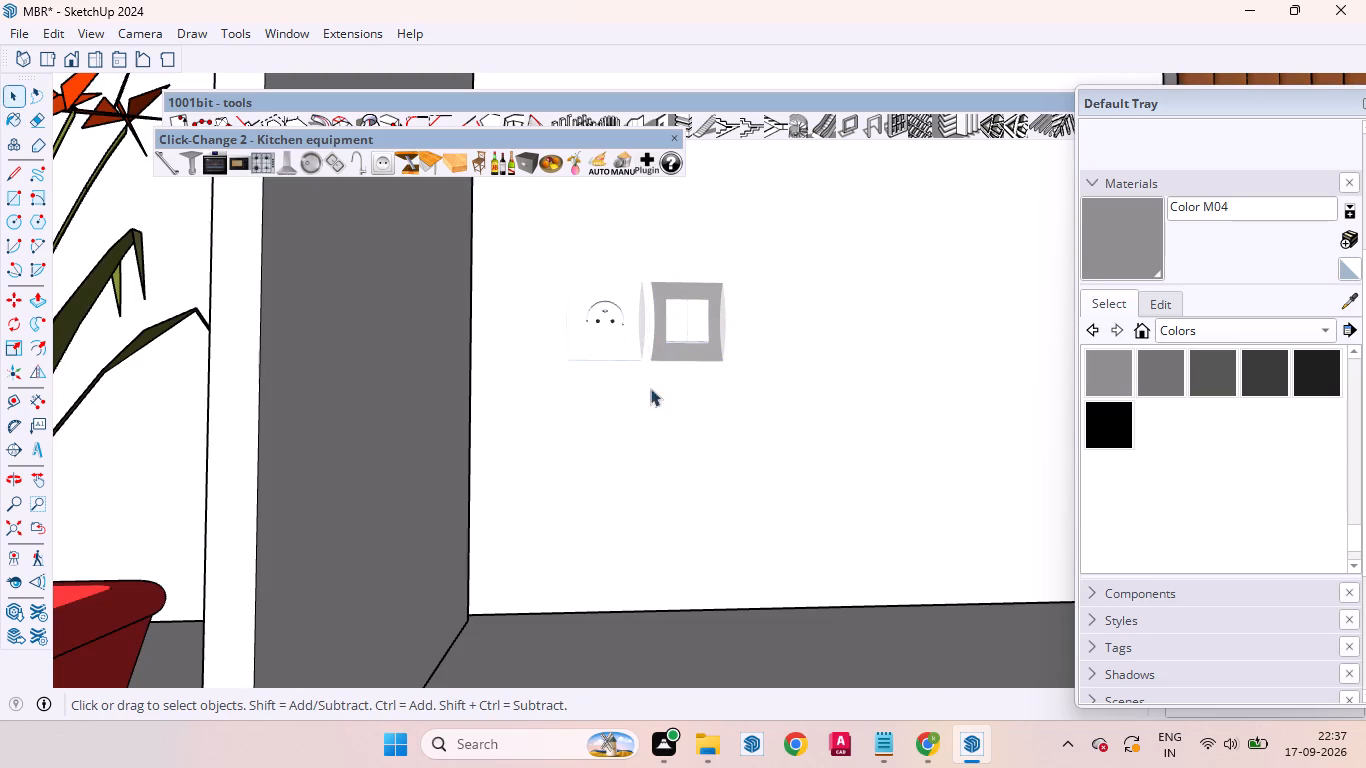
Open the round socket for editing, paint its surrounding frame face with Color M04, and leave the edit.
{"action": "scroll", "coordinate": [670, 312], "scroll_direction": "up", "scroll_amount": 6}
{"action": "scroll", "coordinate": [575, 264], "scroll_direction": "up", "scroll_amount": 5}
{"action": "triple_click", "coordinate": [601, 294]}
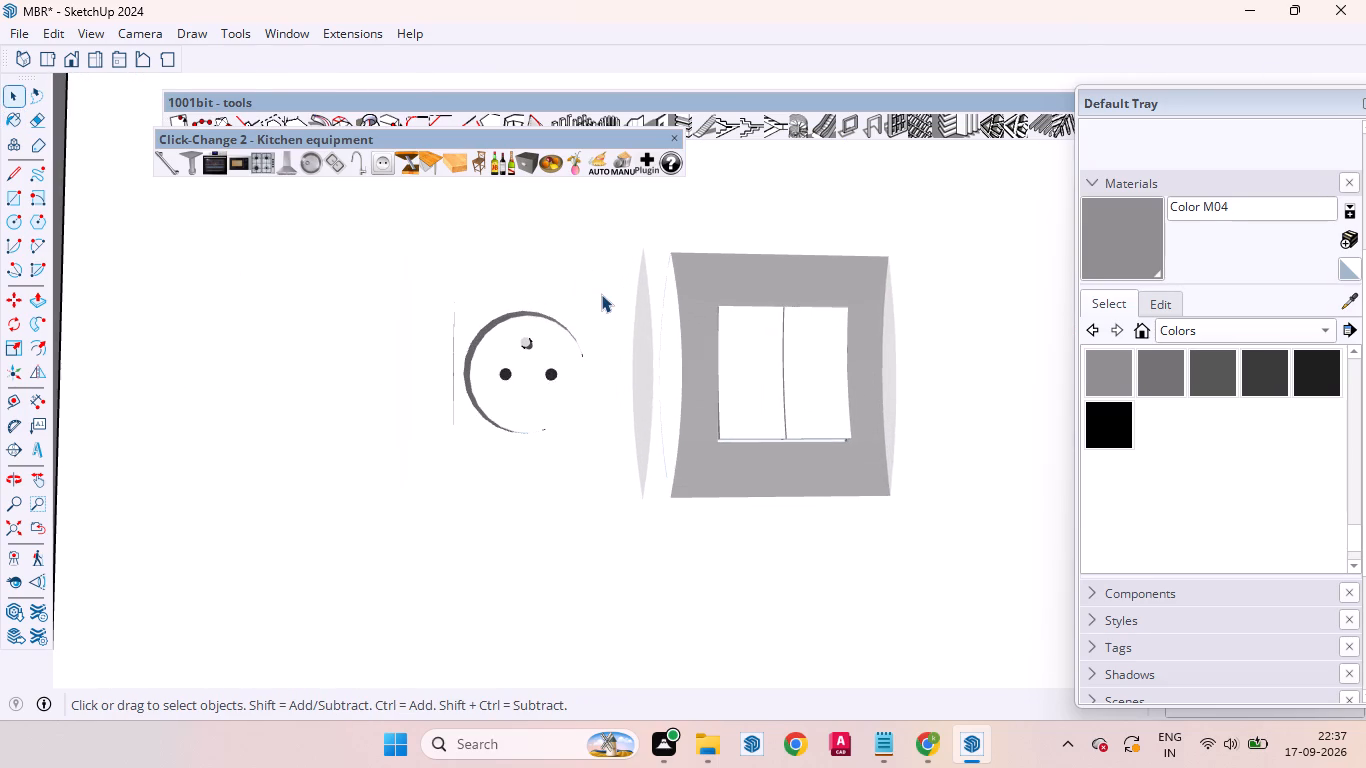
{"action": "double_click", "coordinate": [601, 294]}
{"action": "left_click", "coordinate": [601, 294]}
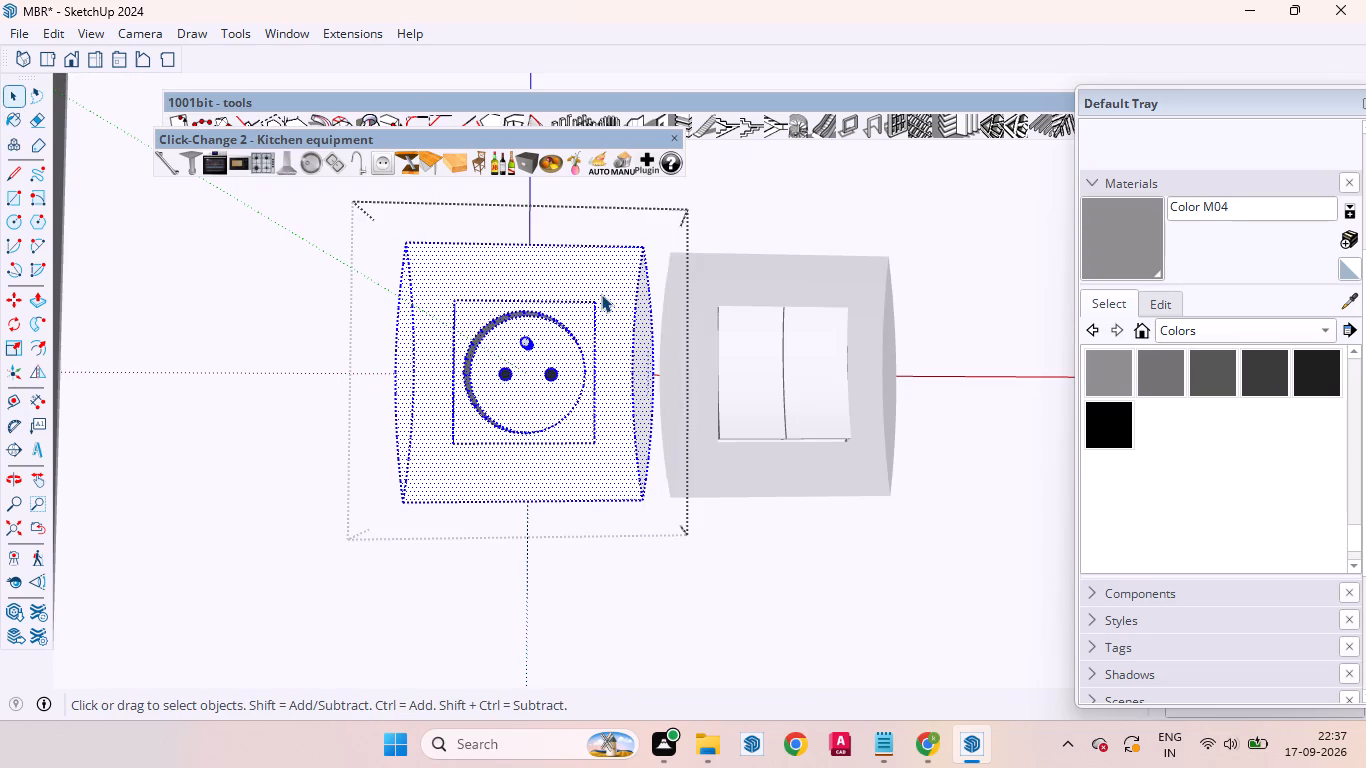
{"action": "left_click", "coordinate": [601, 294]}
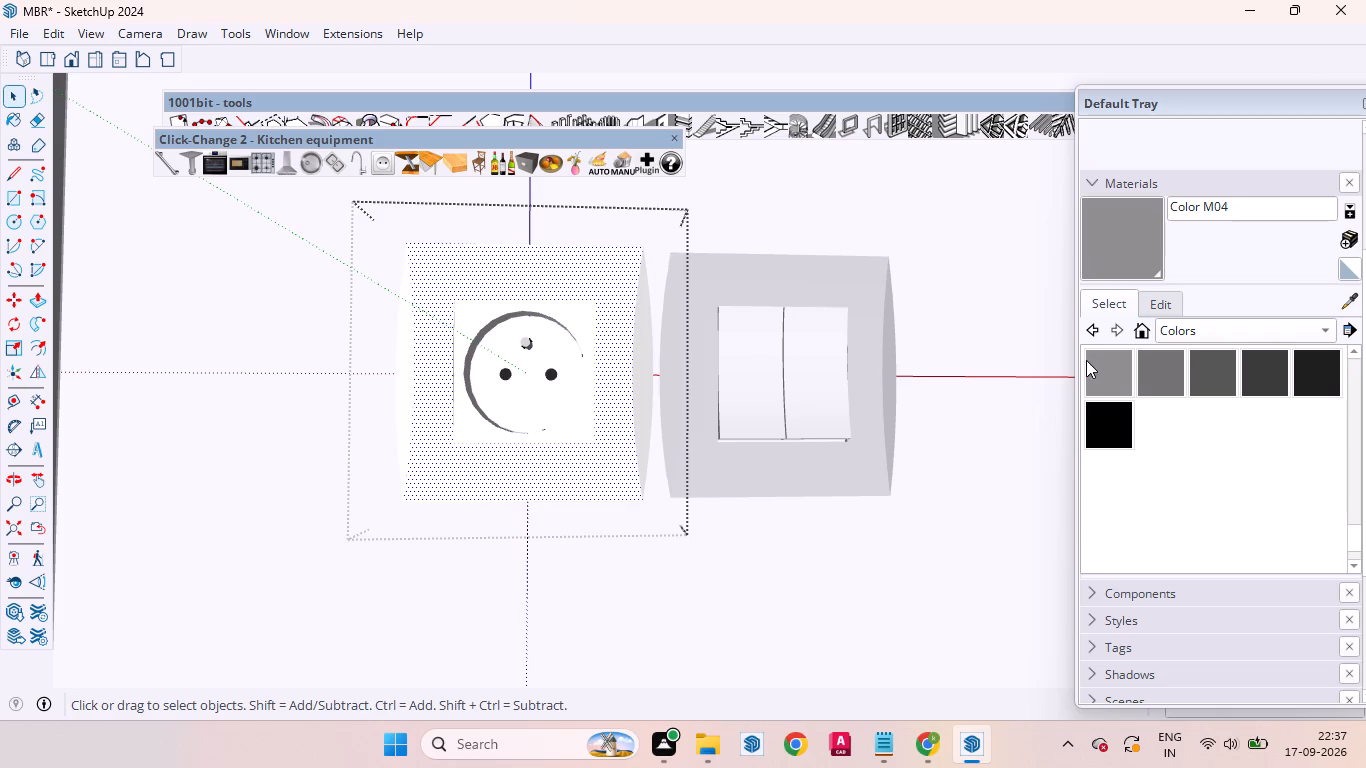
{"action": "left_click", "coordinate": [1099, 379]}
{"action": "left_click", "coordinate": [486, 273]}
{"action": "scroll", "coordinate": [594, 340], "scroll_direction": "down", "scroll_amount": 3}
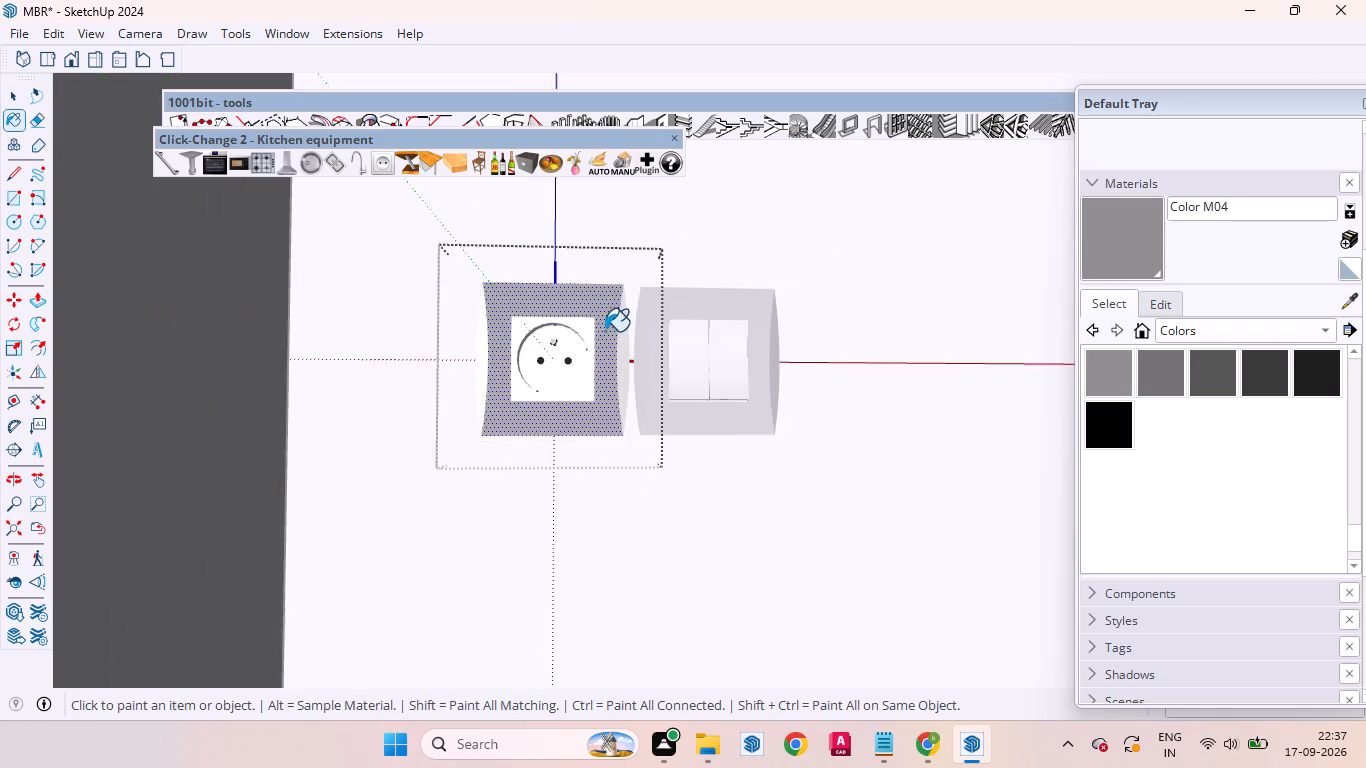
{"action": "scroll", "coordinate": [605, 331], "scroll_direction": "down", "scroll_amount": 5}
{"action": "scroll", "coordinate": [605, 330], "scroll_direction": "up", "scroll_amount": 1}
{"action": "scroll", "coordinate": [605, 330], "scroll_direction": "down", "scroll_amount": 10}
{"action": "scroll", "coordinate": [651, 355], "scroll_direction": "up", "scroll_amount": 1}
{"action": "scroll", "coordinate": [651, 355], "scroll_direction": "down", "scroll_amount": 6}
{"action": "key", "text": "space"}
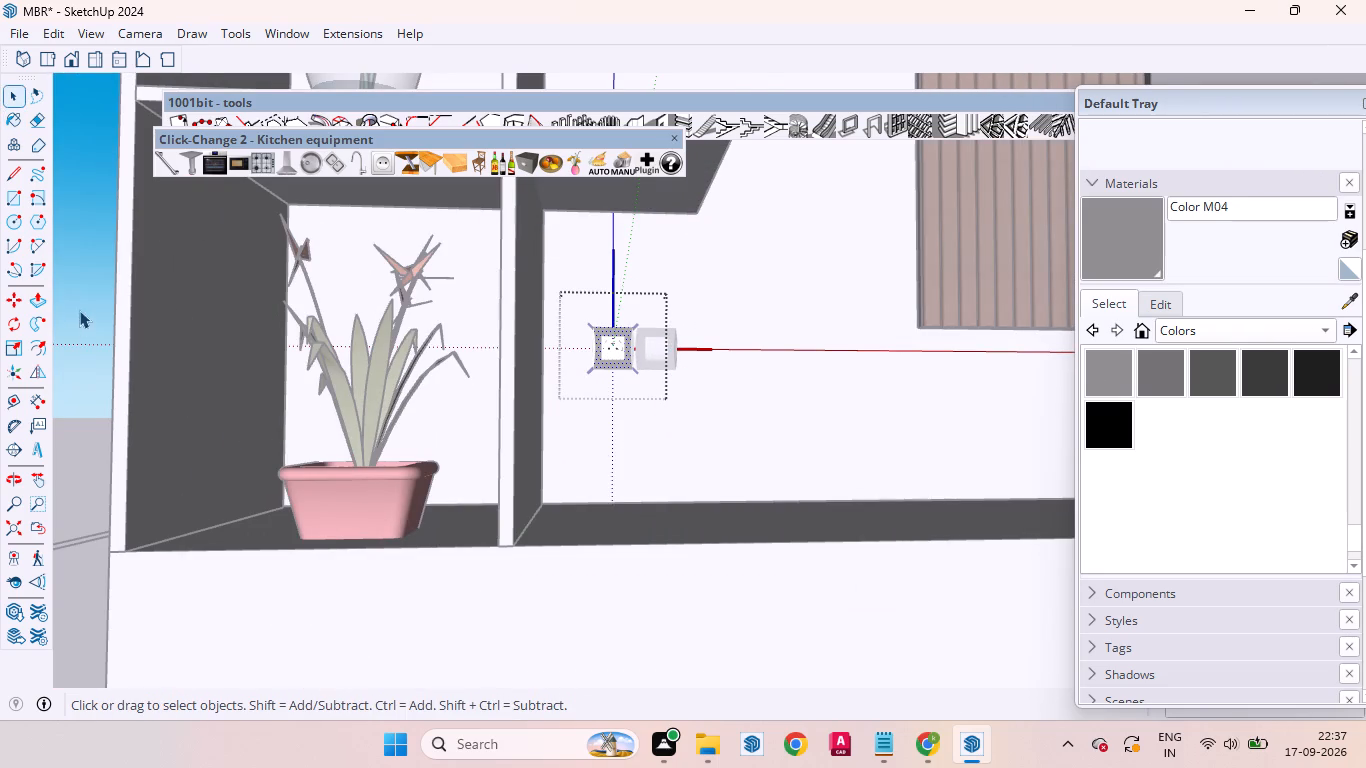
{"action": "left_click", "coordinate": [92, 280]}
{"action": "scroll", "coordinate": [741, 384], "scroll_direction": "up", "scroll_amount": 4}
{"action": "scroll", "coordinate": [722, 371], "scroll_direction": "down", "scroll_amount": 12}
{"action": "key", "text": "space"}
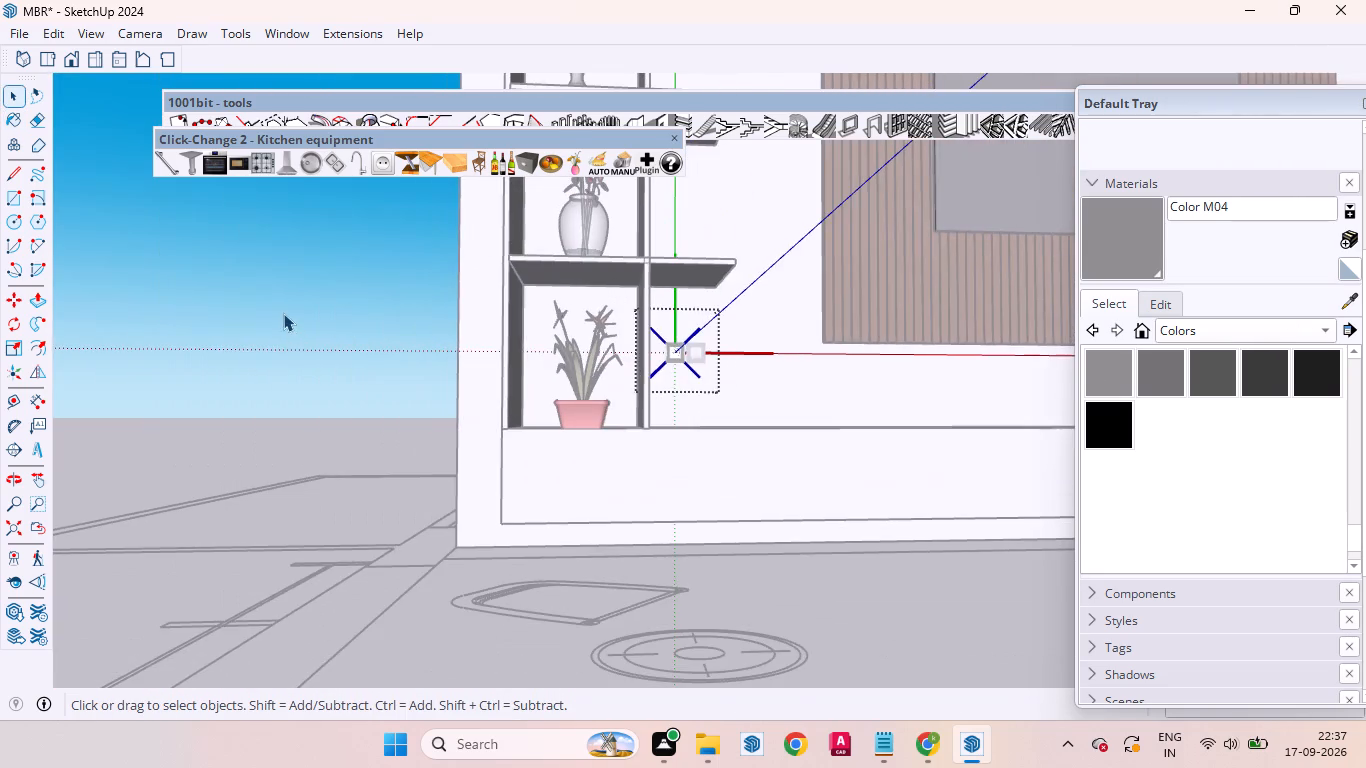
{"action": "left_click", "coordinate": [283, 313]}
Examine the socket and switch up close and within the whole TV wall unit.
{"action": "middle_click_drag", "start_coordinate": [687, 345], "coordinate": [679, 440]}
{"action": "scroll", "coordinate": [725, 374], "scroll_direction": "up", "scroll_amount": 4}
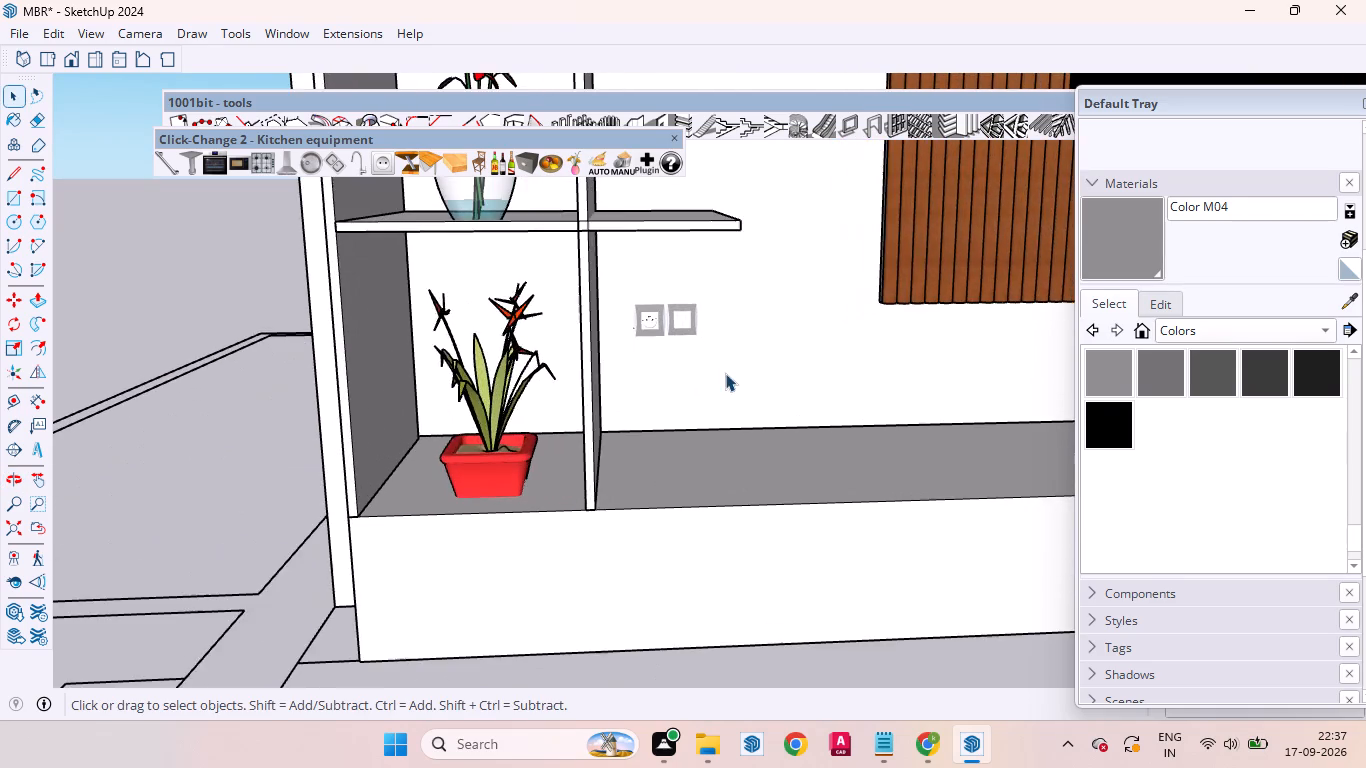
{"action": "scroll", "coordinate": [691, 354], "scroll_direction": "down", "scroll_amount": 6}
{"action": "scroll", "coordinate": [502, 313], "scroll_direction": "down", "scroll_amount": 12}
{"action": "scroll", "coordinate": [679, 304], "scroll_direction": "up", "scroll_amount": 3}
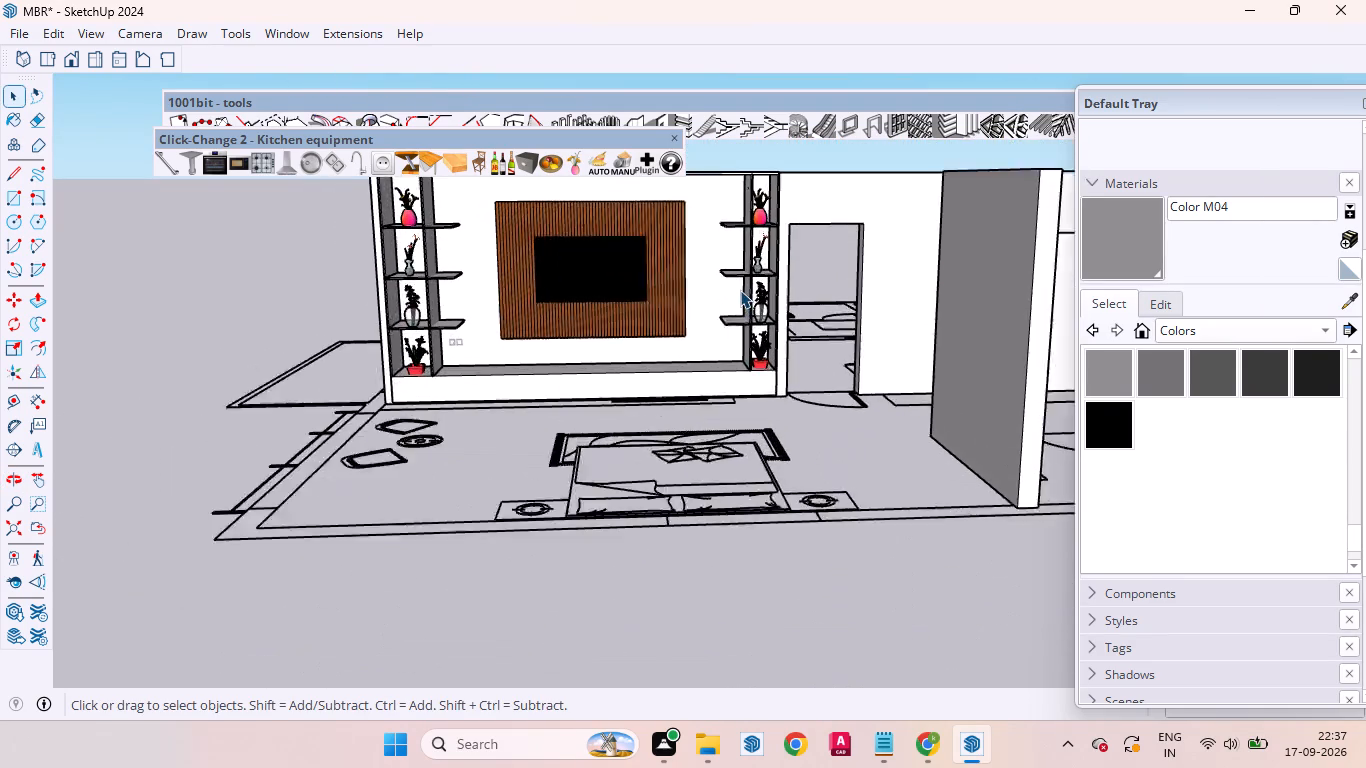
{"action": "scroll", "coordinate": [740, 290], "scroll_direction": "up", "scroll_amount": 2}
{"action": "scroll", "coordinate": [532, 416], "scroll_direction": "down", "scroll_amount": 6}
{"action": "scroll", "coordinate": [511, 364], "scroll_direction": "up", "scroll_amount": 8}
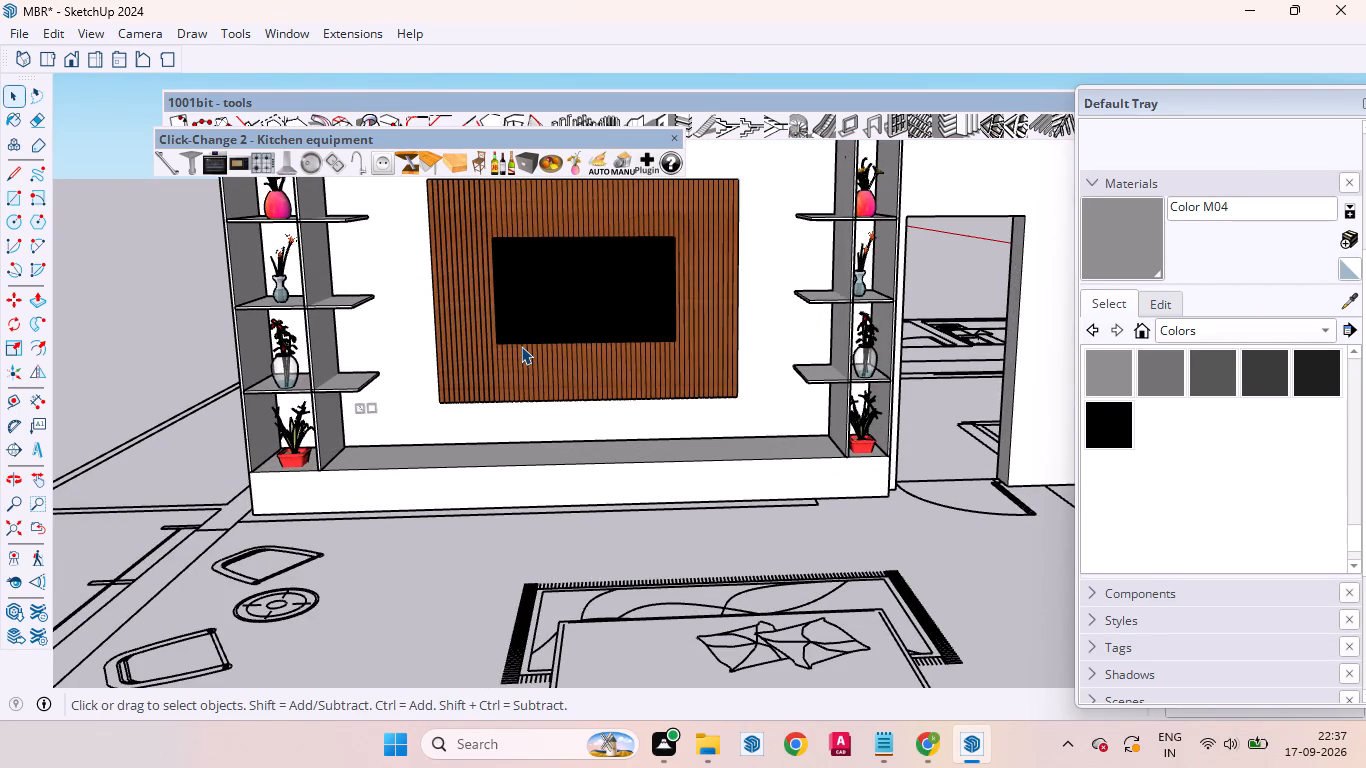
{"action": "scroll", "coordinate": [521, 346], "scroll_direction": "down", "scroll_amount": 6}
{"action": "scroll", "coordinate": [453, 308], "scroll_direction": "up", "scroll_amount": 1}
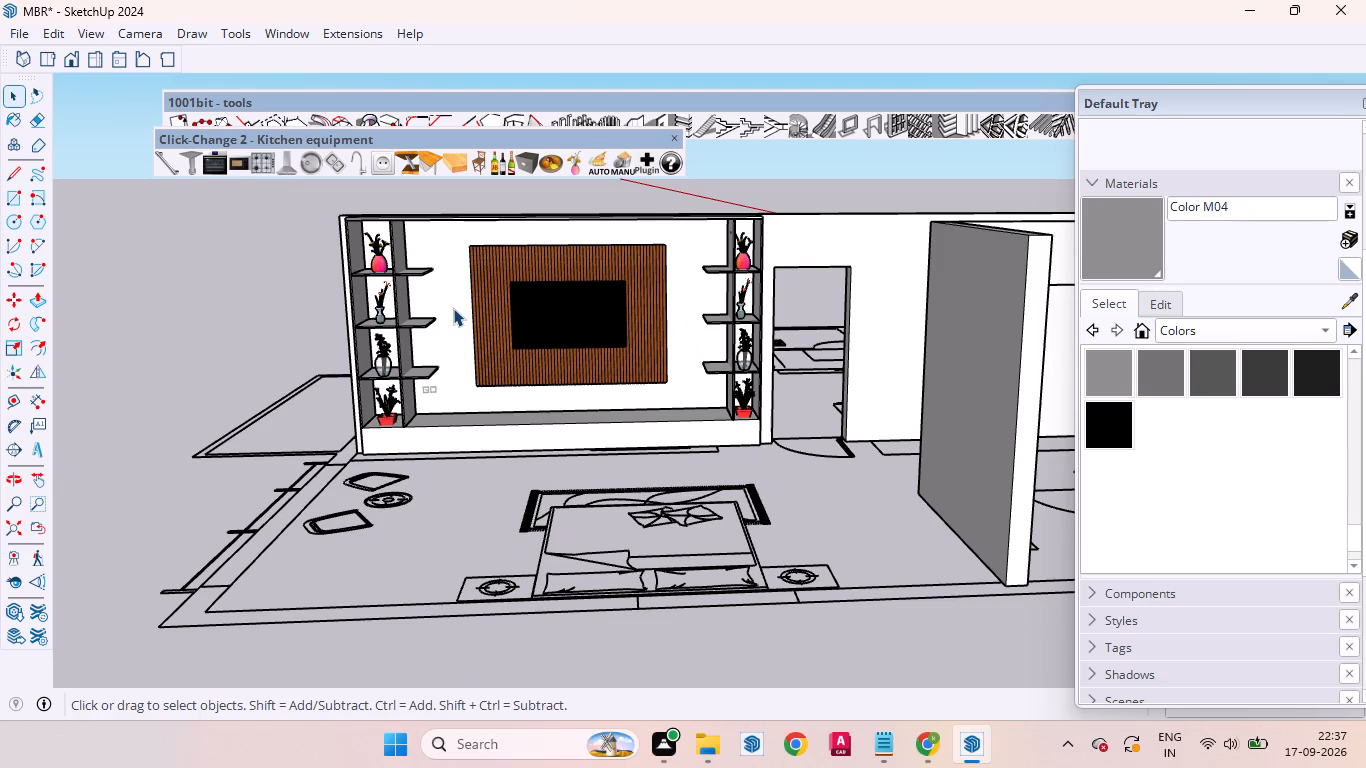
Open one of the left bay's projecting shelves for editing, at its free end beside the fluted panel.
{"action": "scroll", "coordinate": [458, 262], "scroll_direction": "up", "scroll_amount": 6}
{"action": "scroll", "coordinate": [415, 295], "scroll_direction": "down", "scroll_amount": 3}
{"action": "scroll", "coordinate": [363, 306], "scroll_direction": "up", "scroll_amount": 13}
{"action": "scroll", "coordinate": [433, 256], "scroll_direction": "up", "scroll_amount": 10}
{"action": "scroll", "coordinate": [467, 282], "scroll_direction": "down", "scroll_amount": 1}
{"action": "scroll", "coordinate": [467, 282], "scroll_direction": "up", "scroll_amount": 3}
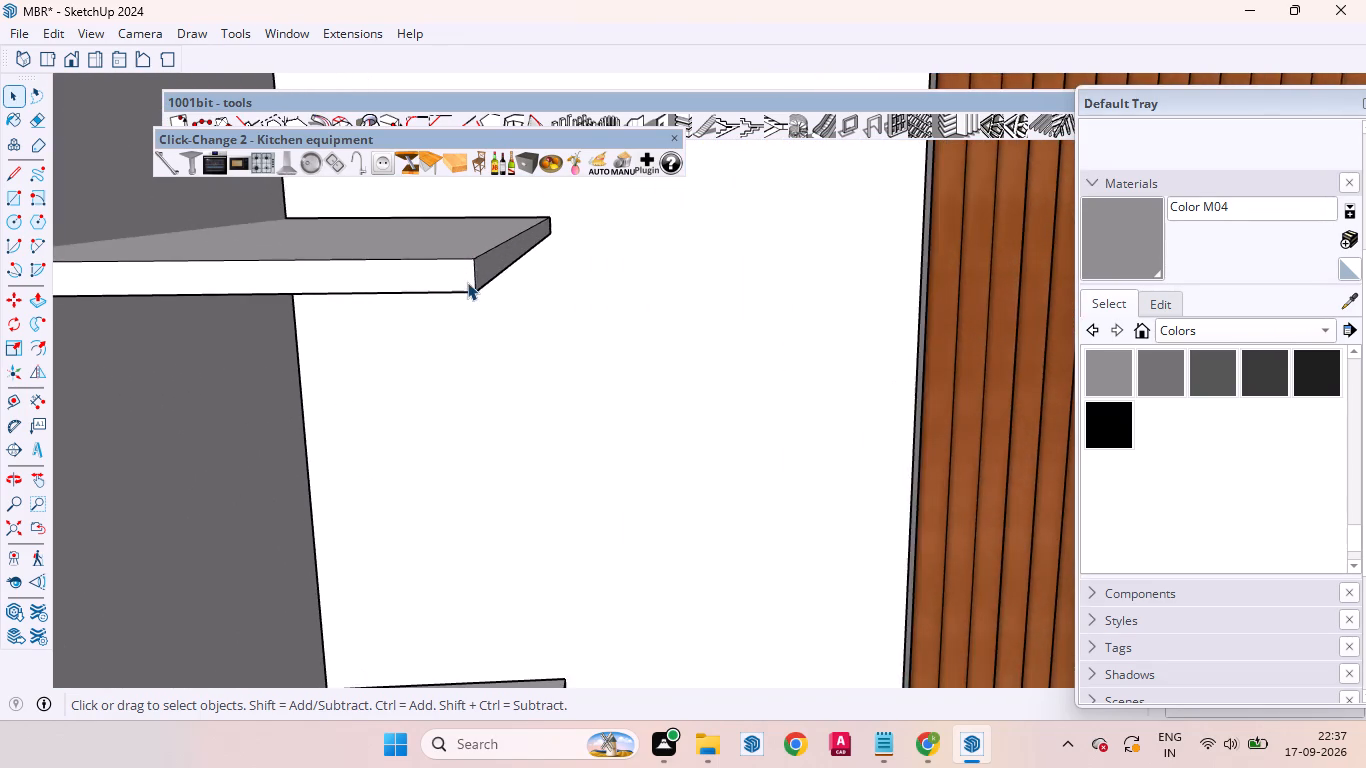
{"action": "scroll", "coordinate": [467, 272], "scroll_direction": "up", "scroll_amount": 11}
{"action": "scroll", "coordinate": [468, 262], "scroll_direction": "down", "scroll_amount": 1}
{"action": "scroll", "coordinate": [468, 262], "scroll_direction": "up", "scroll_amount": 9}
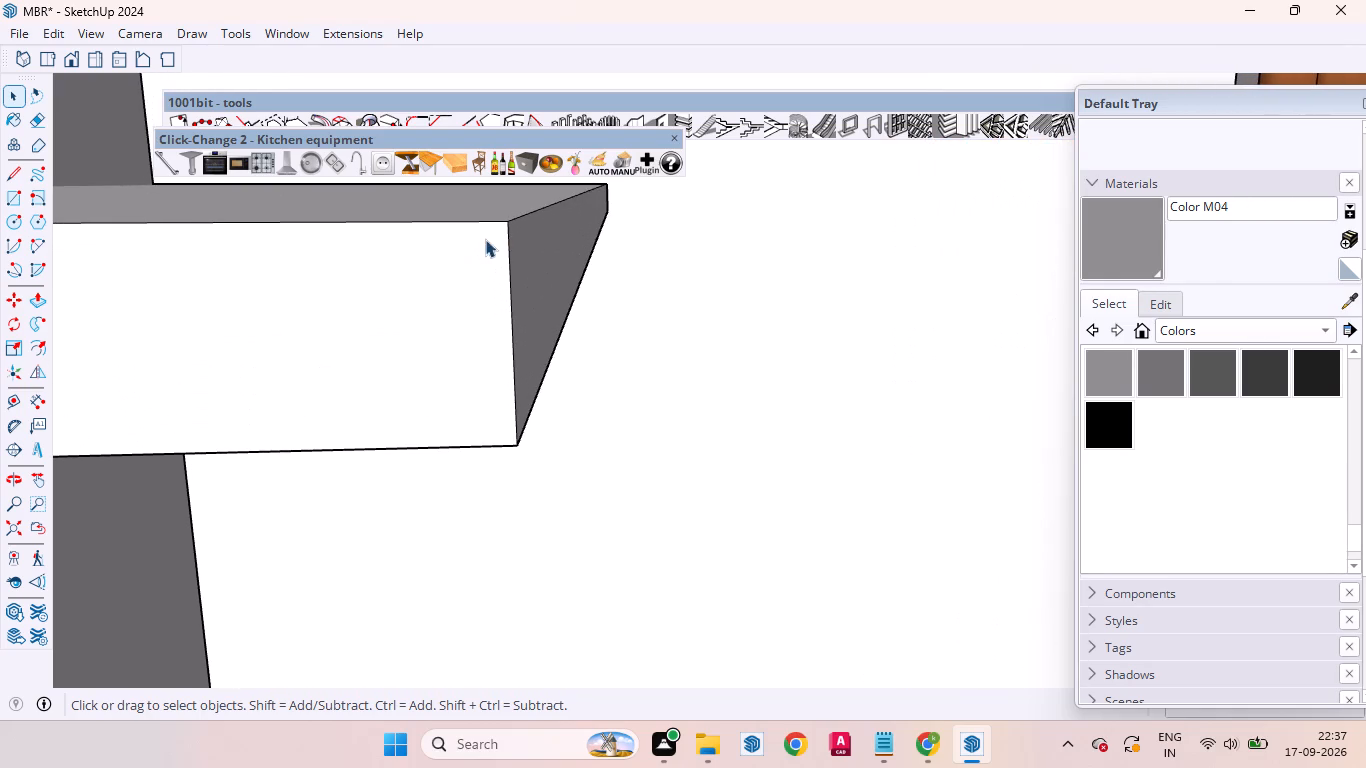
{"action": "key", "text": "a"}
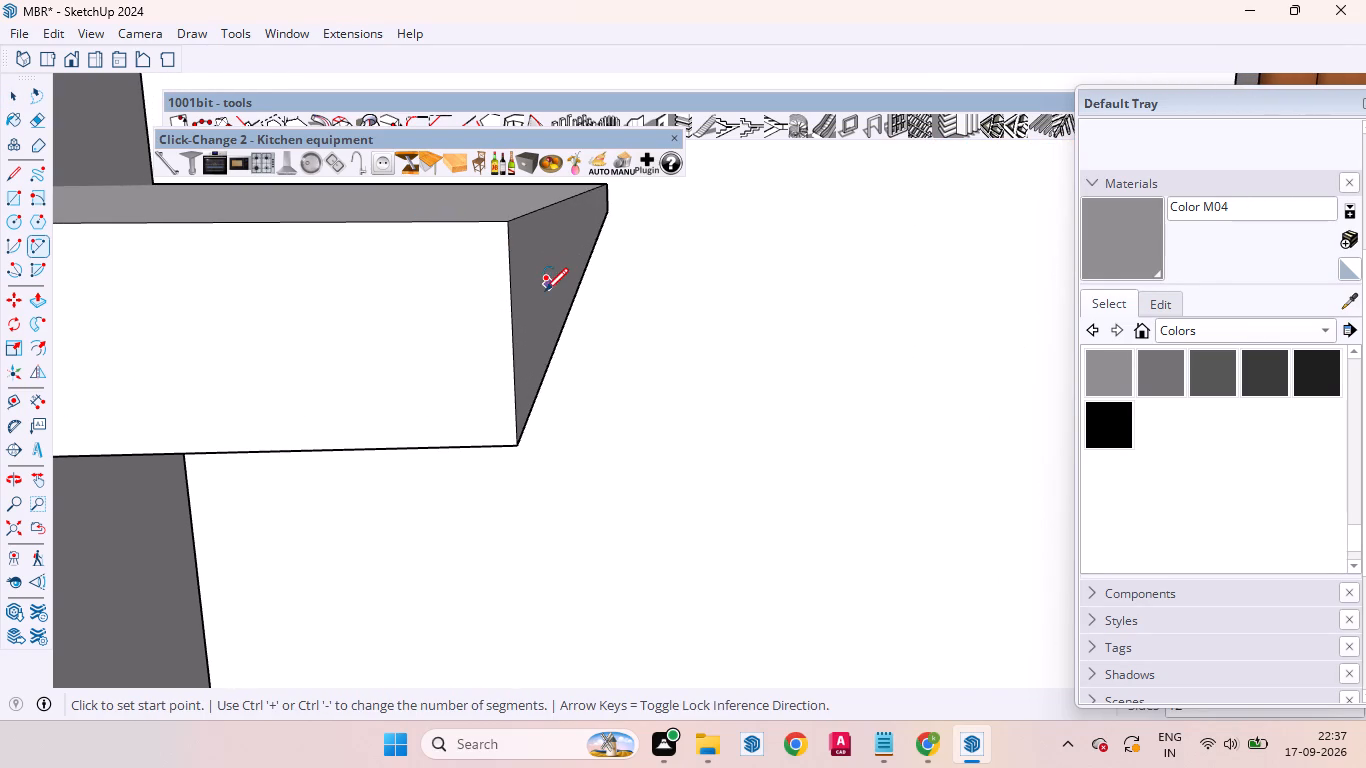
{"action": "key", "text": "Escape"}
{"action": "key", "text": "space"}
{"action": "double_click", "coordinate": [441, 296]}
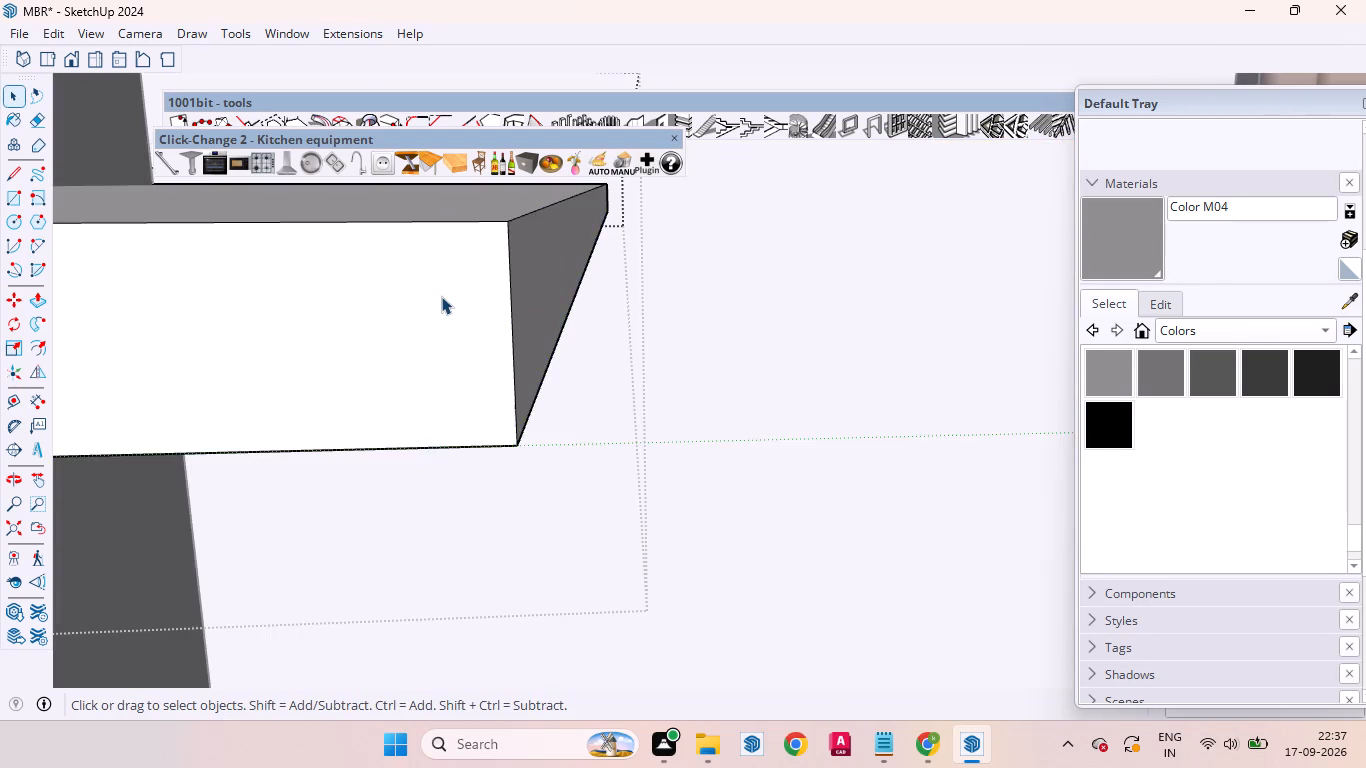
{"action": "scroll", "coordinate": [441, 296], "scroll_direction": "down", "scroll_amount": 7}
{"action": "scroll", "coordinate": [521, 286], "scroll_direction": "down", "scroll_amount": 6}
{"action": "scroll", "coordinate": [431, 328], "scroll_direction": "up", "scroll_amount": 6}
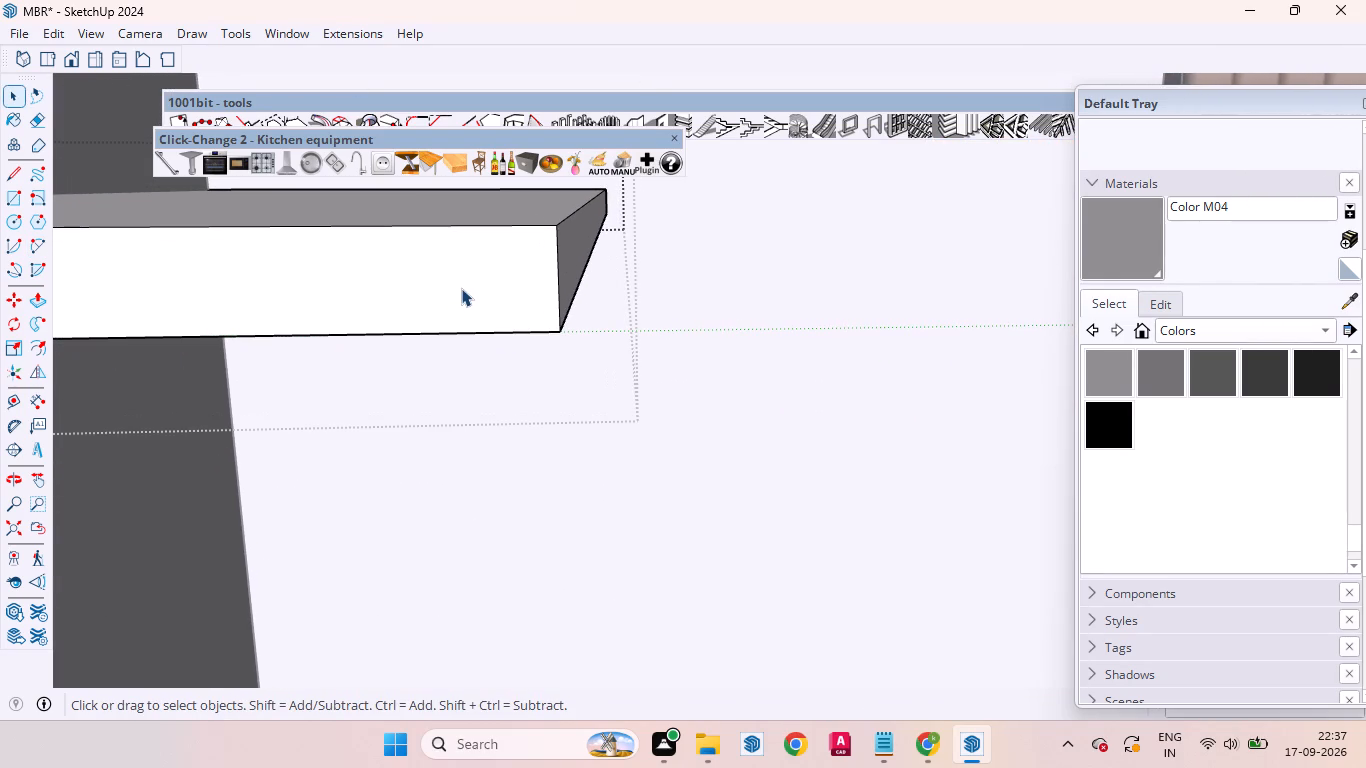
{"action": "key", "text": "a"}
{"action": "key", "text": "Escape"}
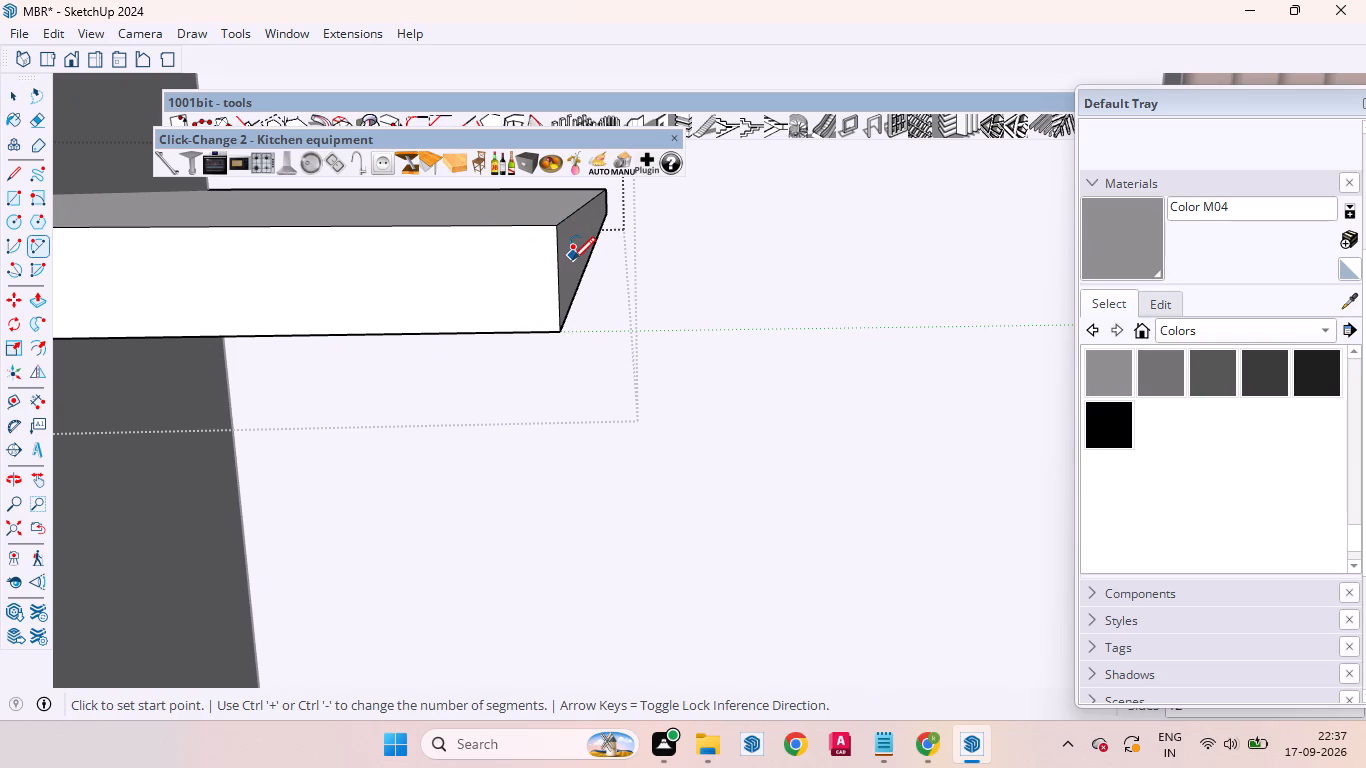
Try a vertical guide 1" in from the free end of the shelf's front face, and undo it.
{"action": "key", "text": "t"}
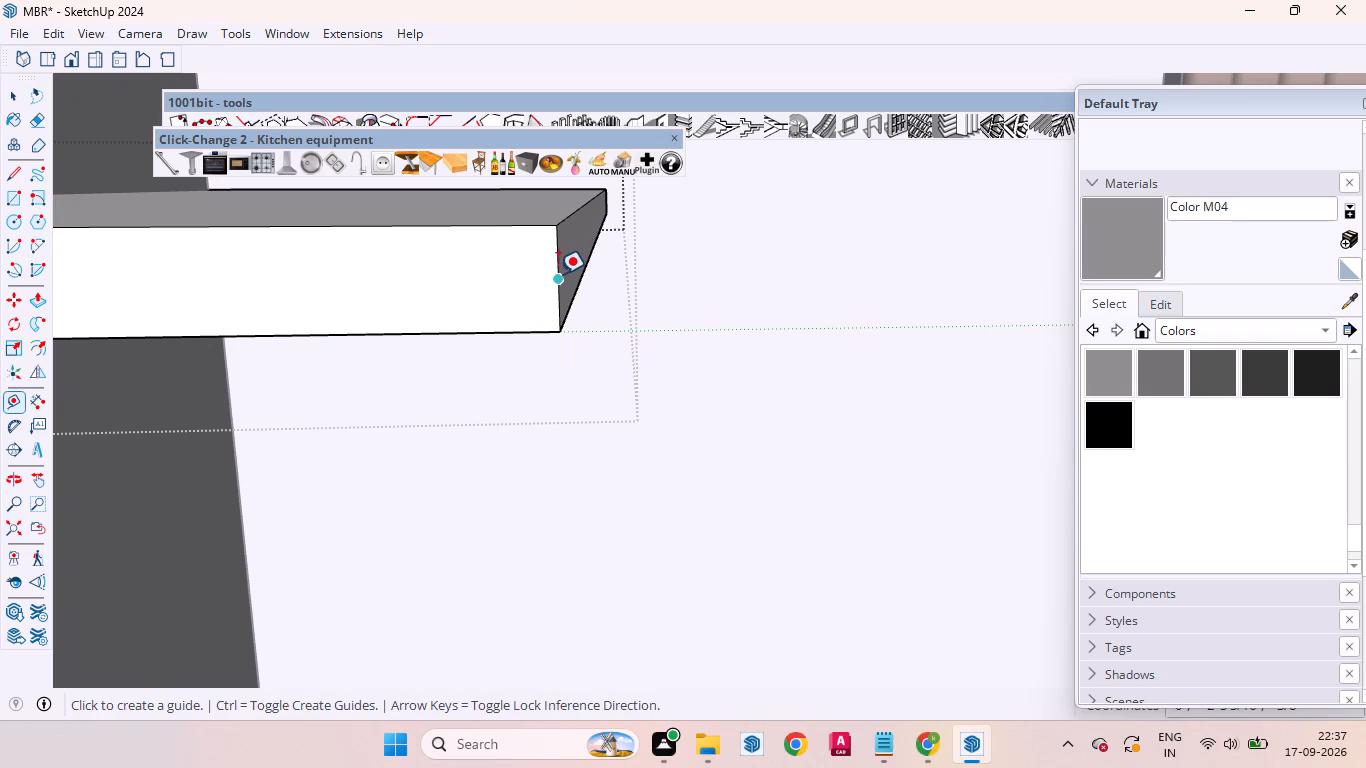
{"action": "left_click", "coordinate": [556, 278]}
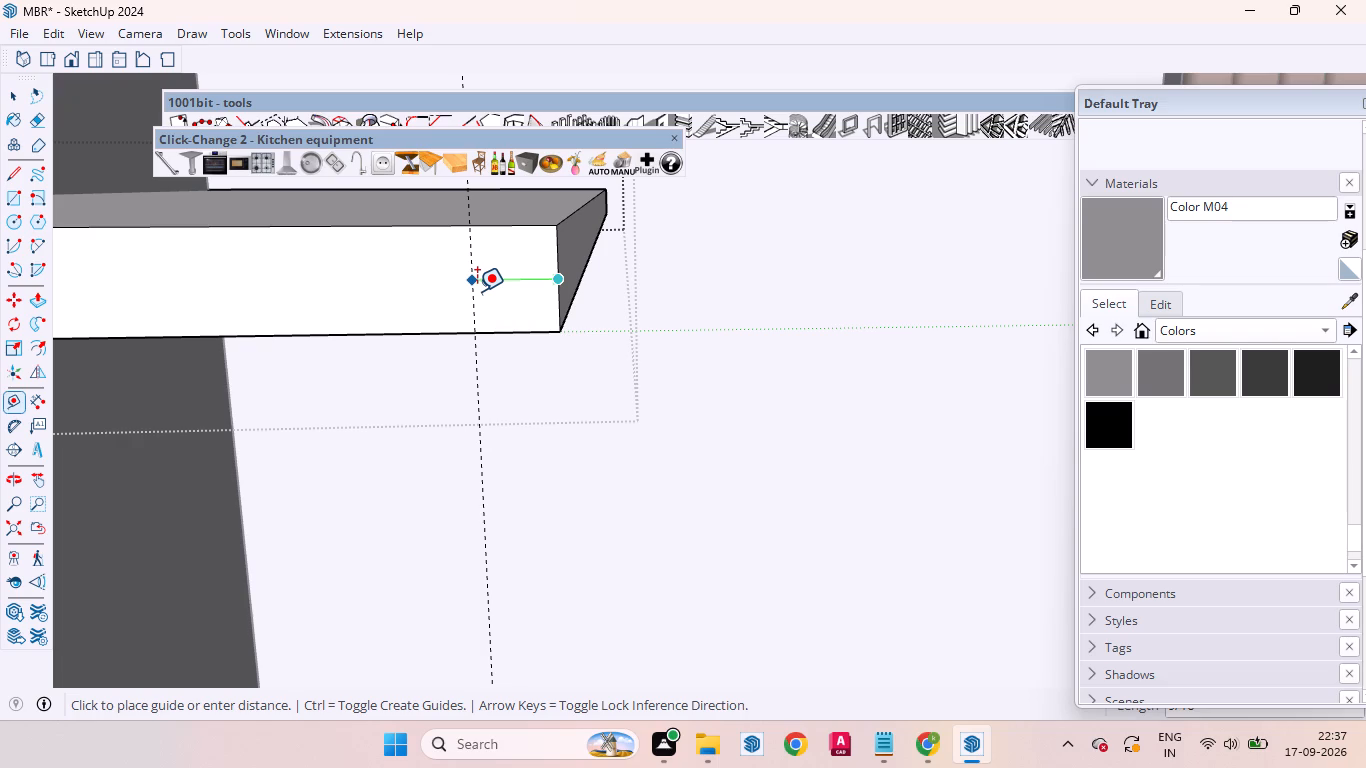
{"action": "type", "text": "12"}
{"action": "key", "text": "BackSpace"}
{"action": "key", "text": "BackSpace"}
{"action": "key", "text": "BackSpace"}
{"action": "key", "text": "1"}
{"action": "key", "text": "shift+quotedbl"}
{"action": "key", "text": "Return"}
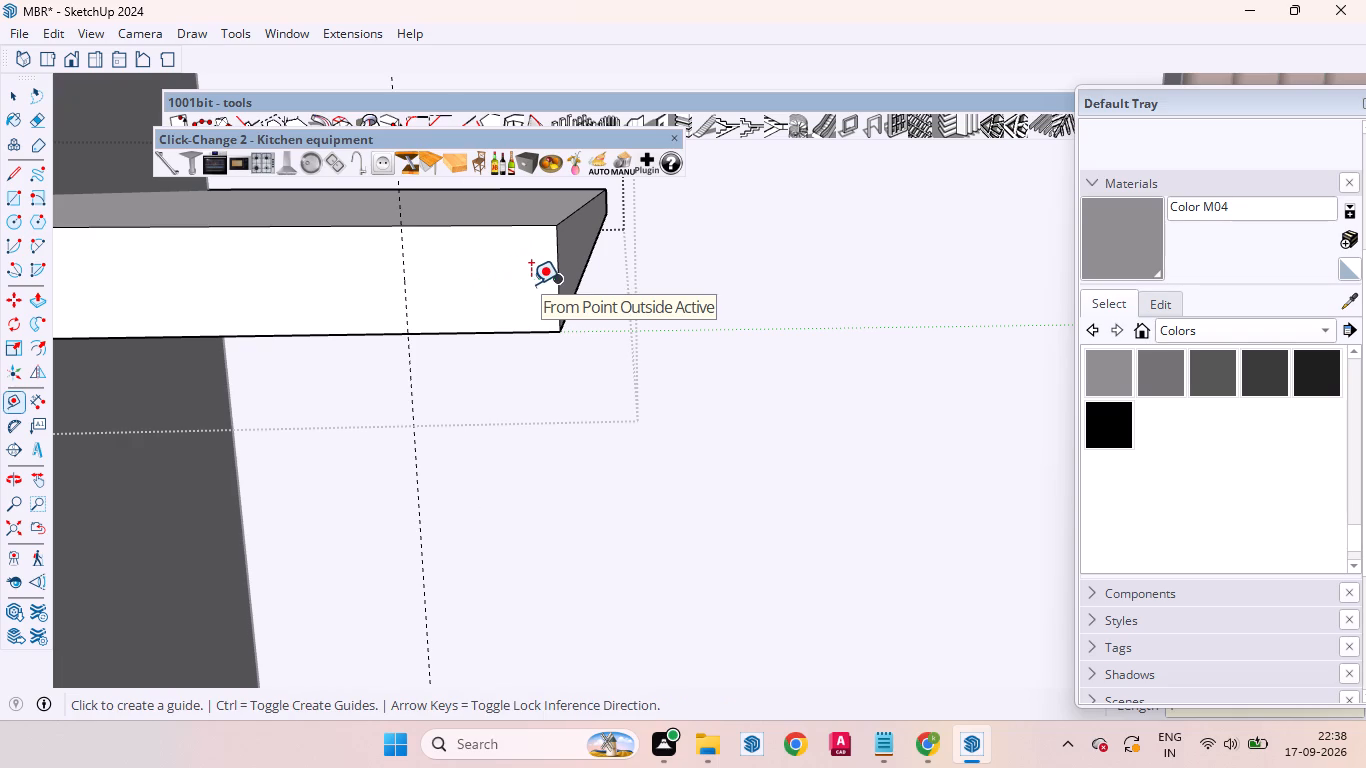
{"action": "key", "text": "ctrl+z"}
Place a vertical guide 12.5 mm in from the free end of the shelf's front face.
{"action": "left_click", "coordinate": [553, 283]}
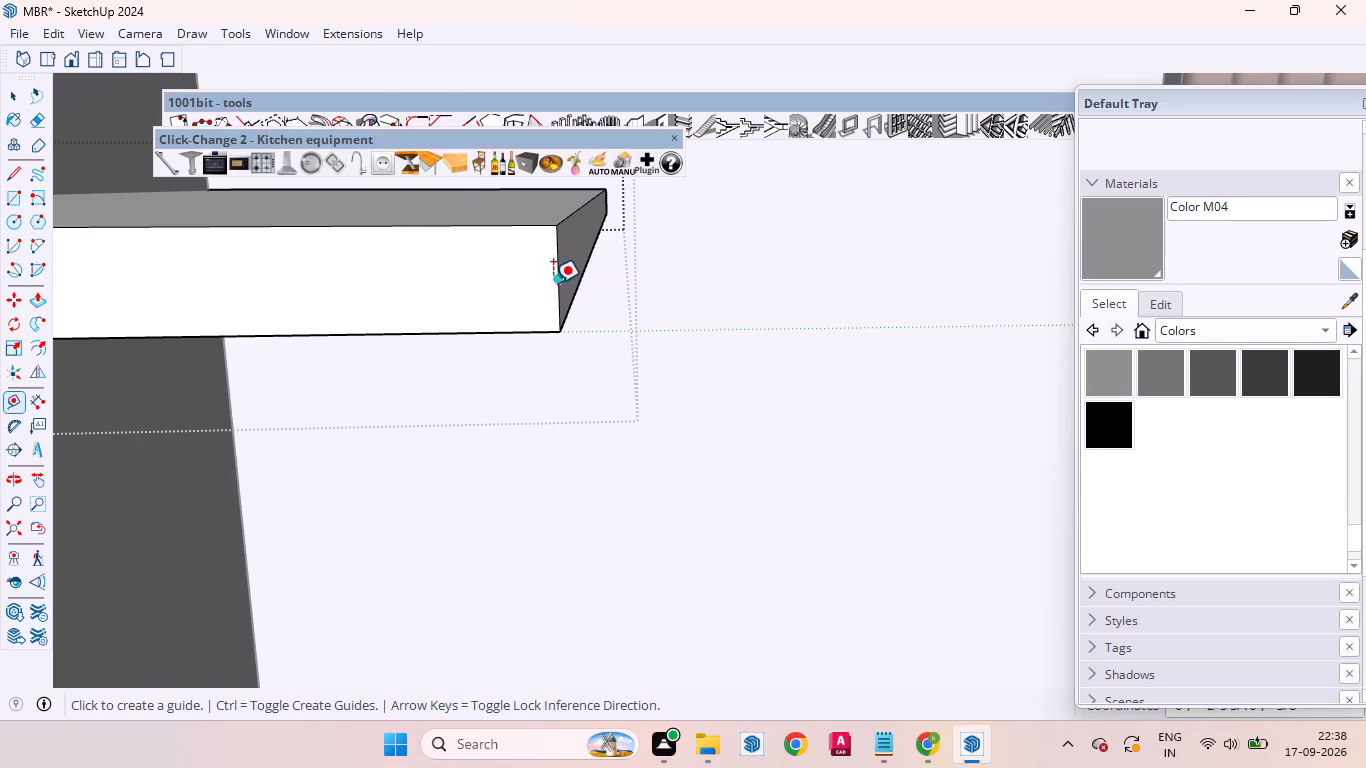
{"action": "type", "text": "12."}
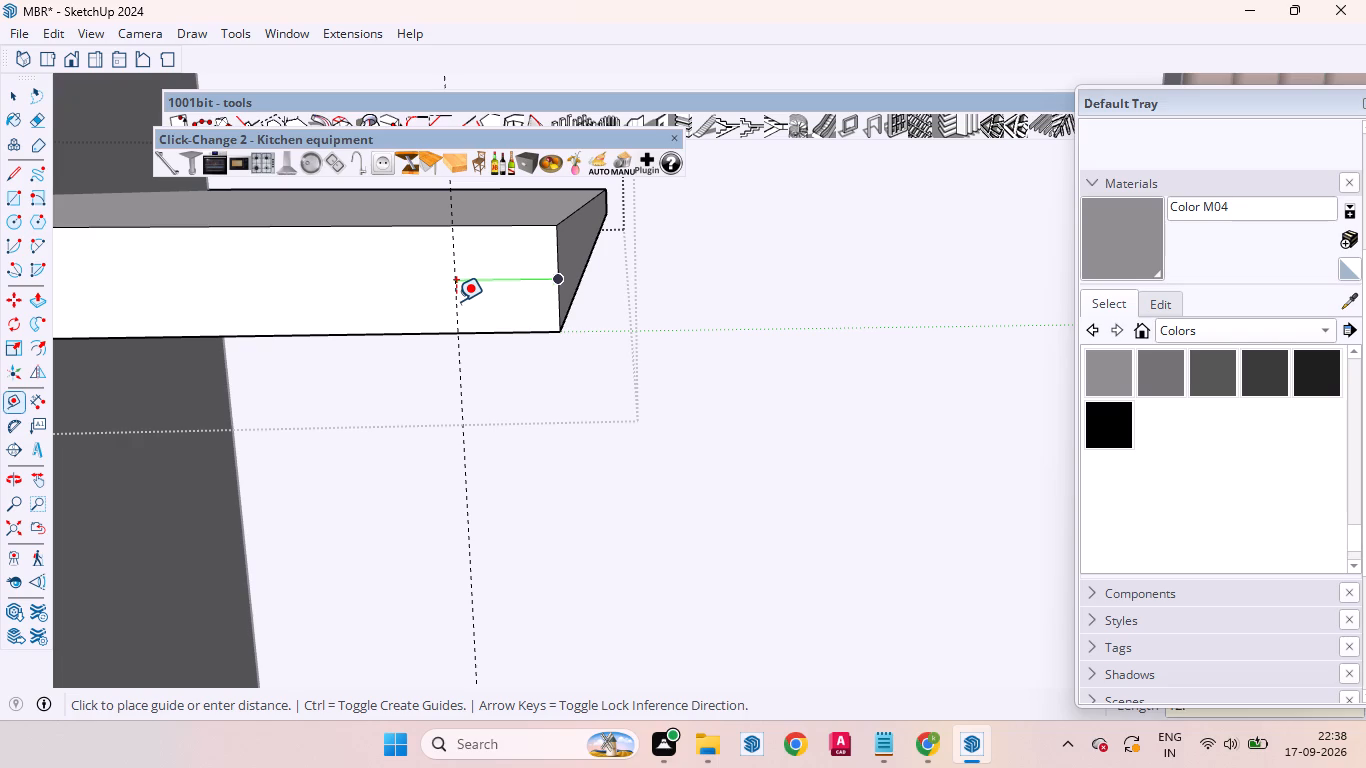
{"action": "key", "text": "5"}
{"action": "type", "text": "MM"}
{"action": "key", "text": "Return"}
{"action": "key", "text": "Escape"}
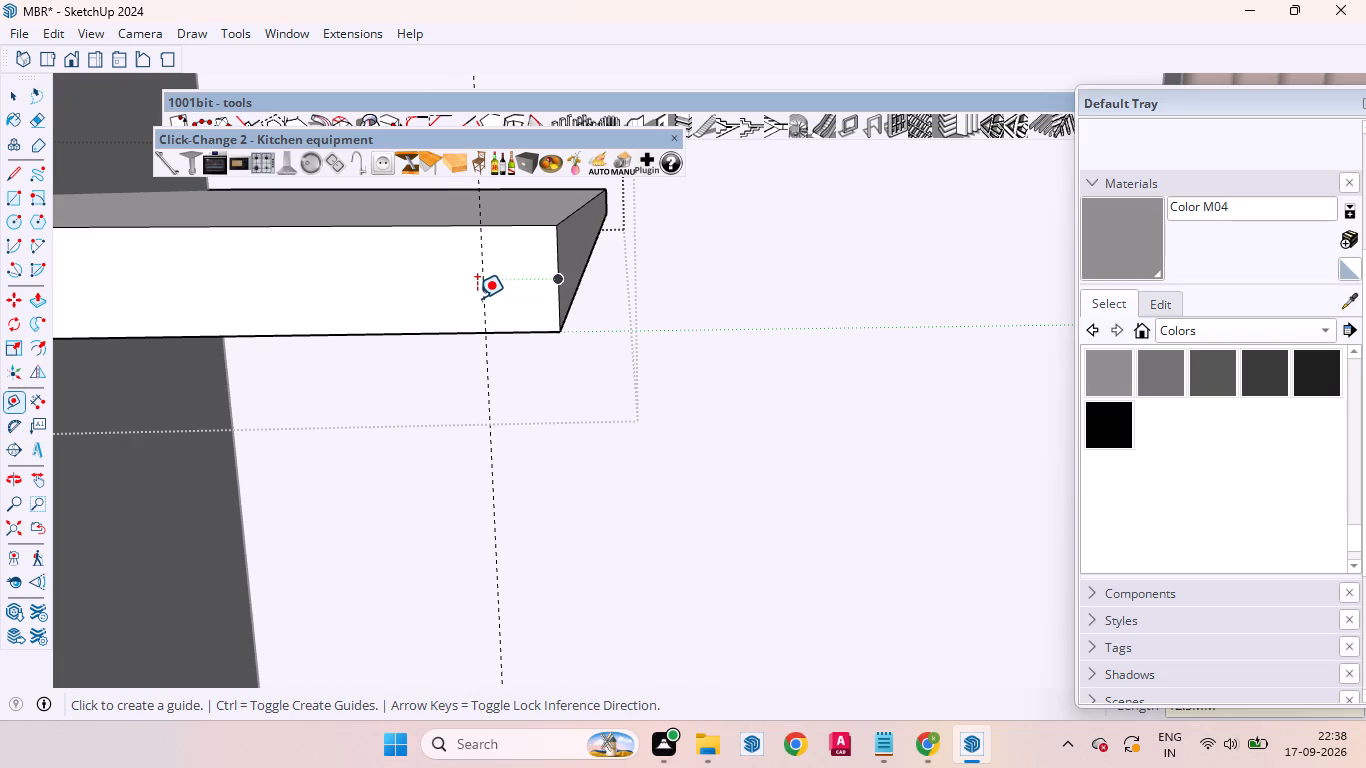
Draw a half-circle across the shelf front's full thickness at the guide, bulging toward the free end, and close it with a vertical line.
{"action": "key", "text": "a"}
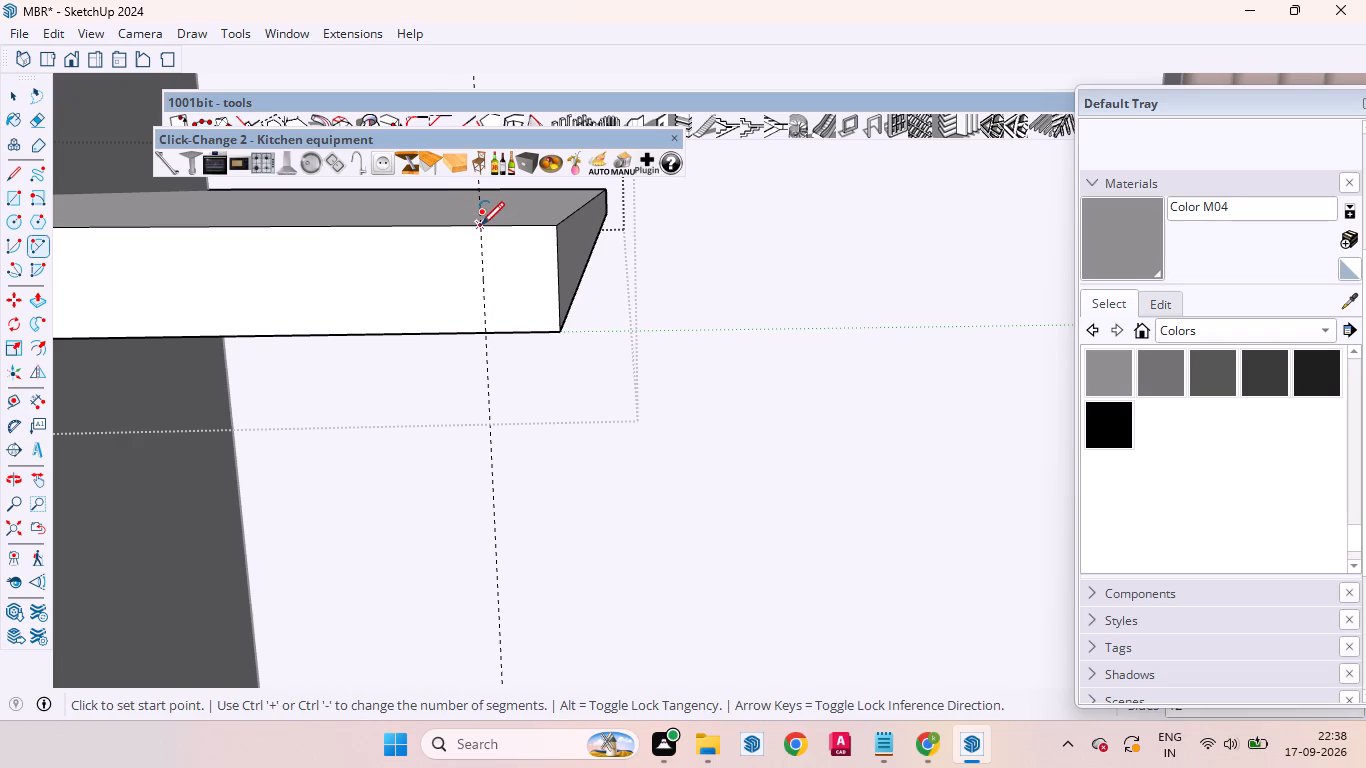
{"action": "left_click", "coordinate": [481, 225]}
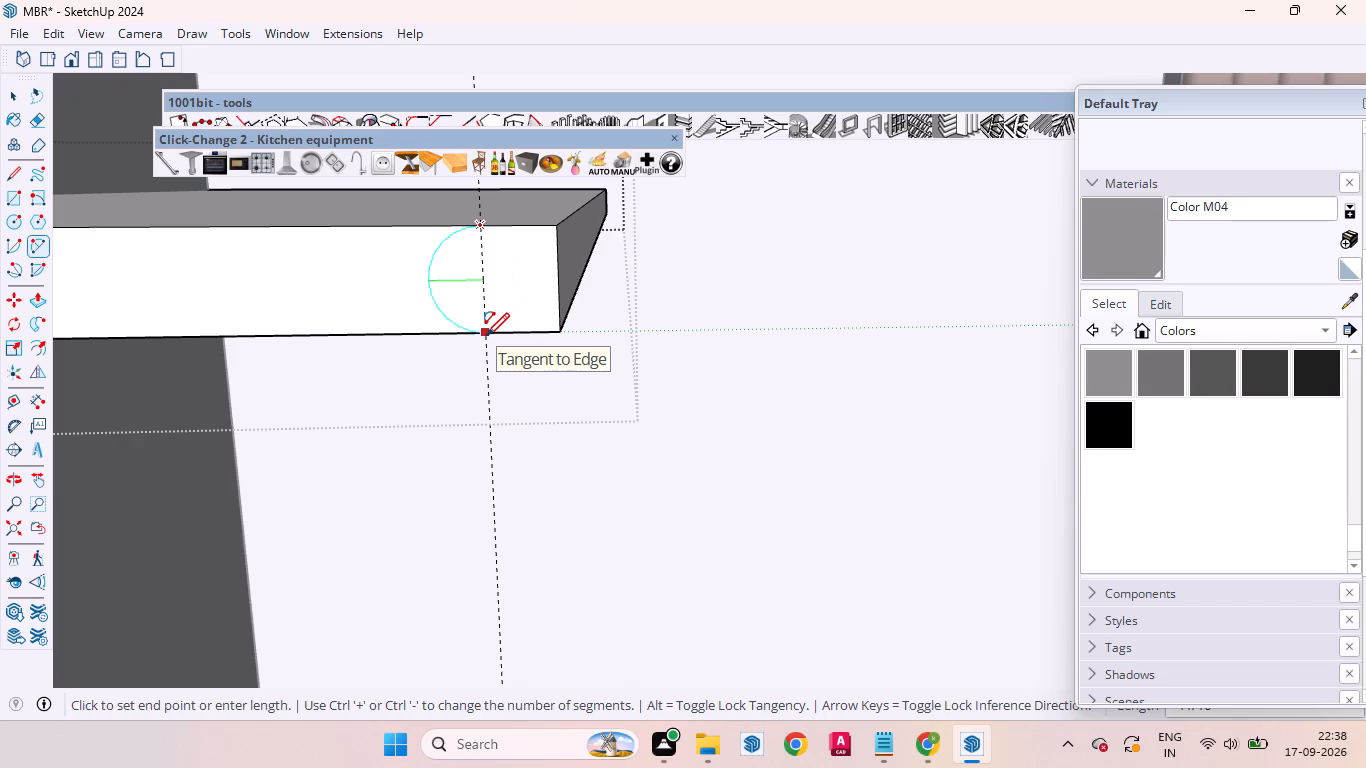
{"action": "left_click", "coordinate": [486, 336]}
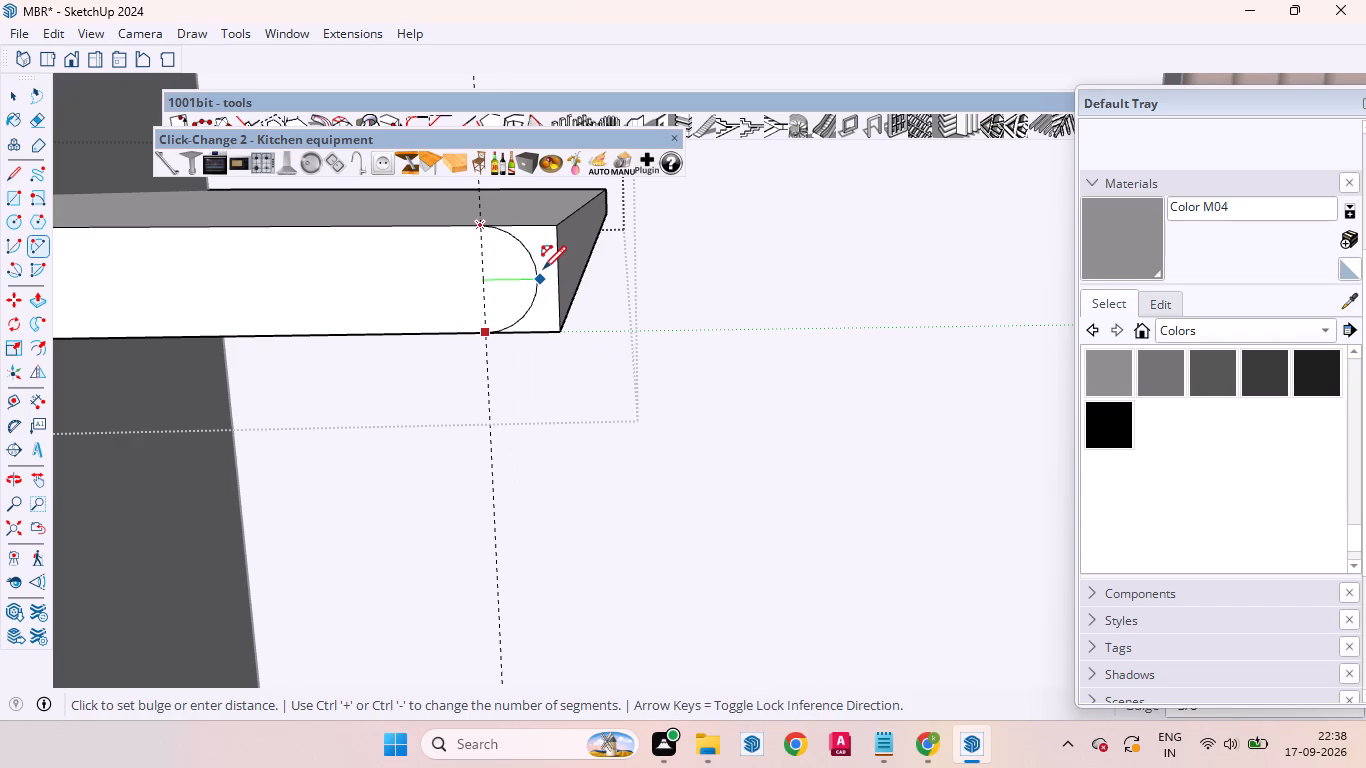
{"action": "left_click", "coordinate": [543, 269]}
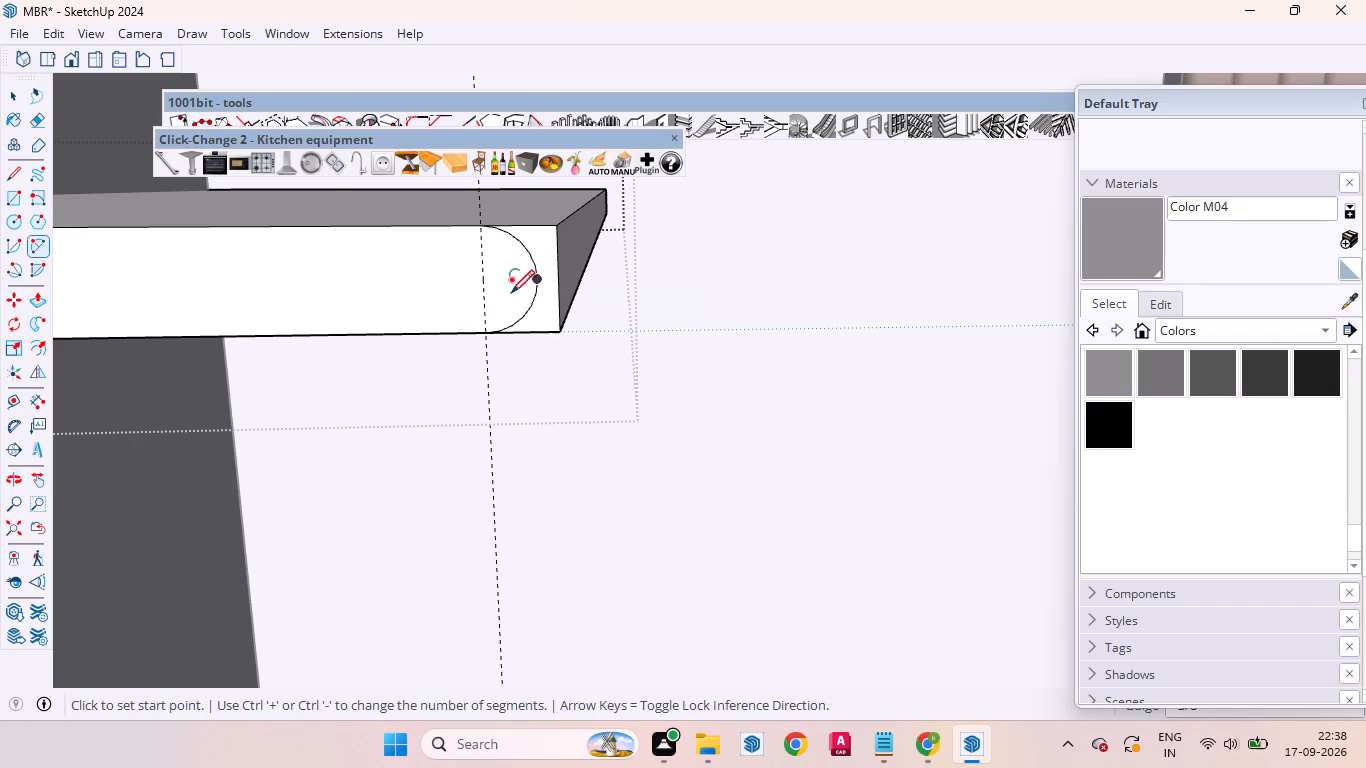
{"action": "key", "text": "space"}
{"action": "key", "text": "l"}
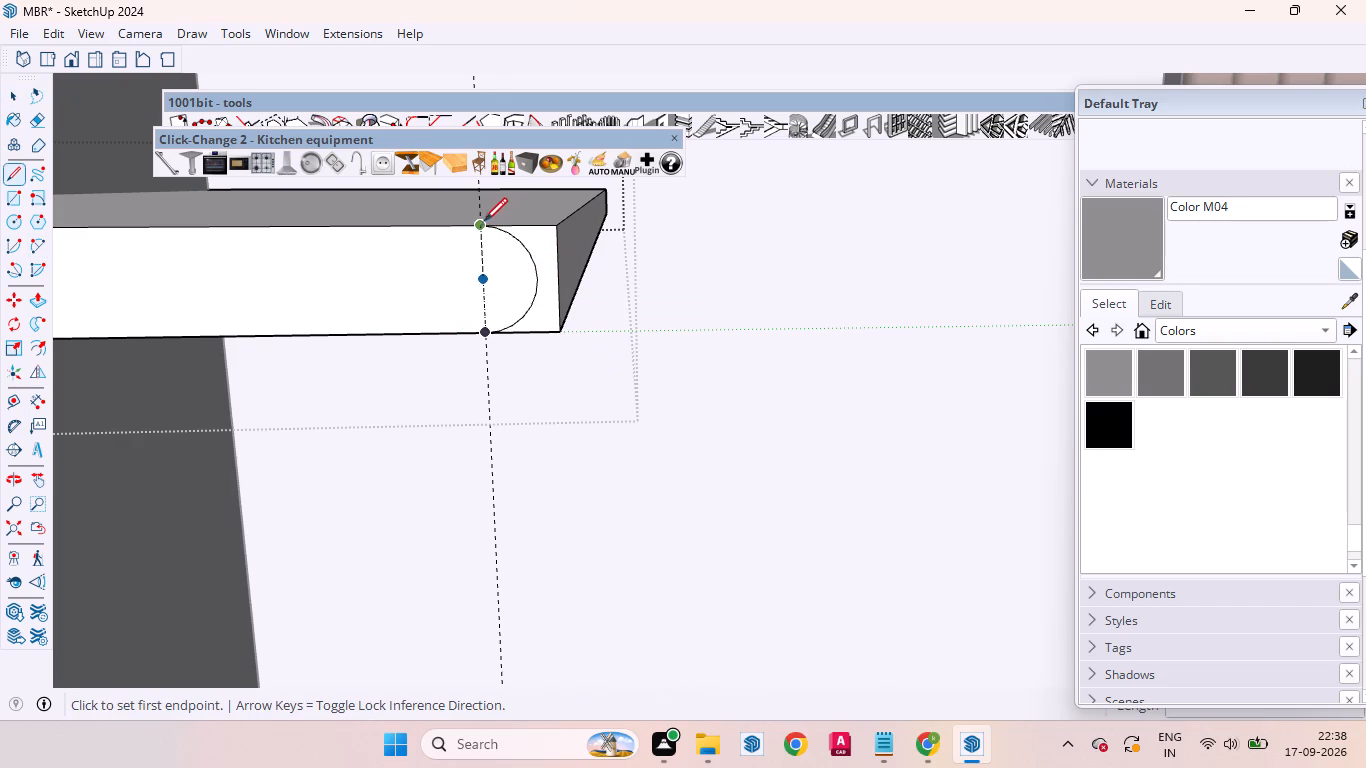
{"action": "left_click", "coordinate": [481, 228]}
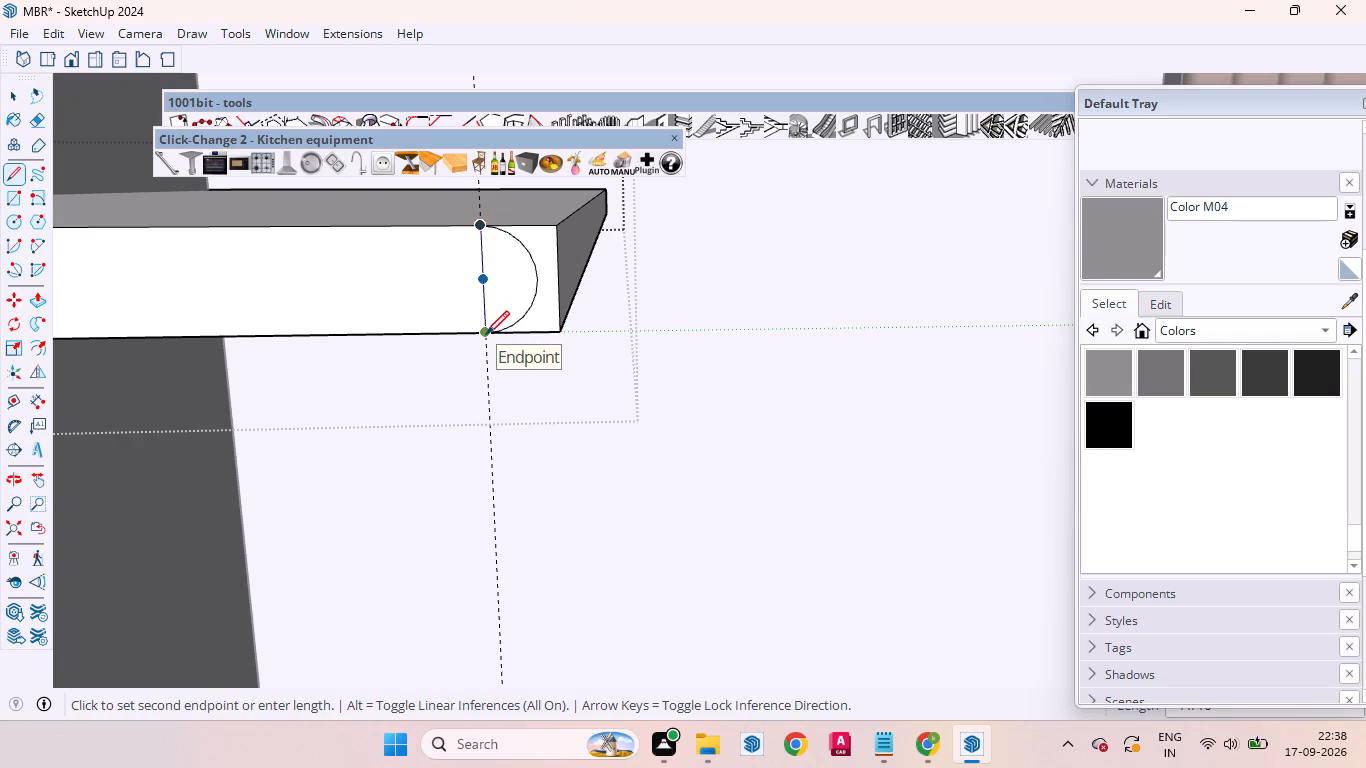
{"action": "left_click", "coordinate": [486, 334]}
{"action": "key", "text": "space"}
{"action": "left_click", "coordinate": [502, 278]}
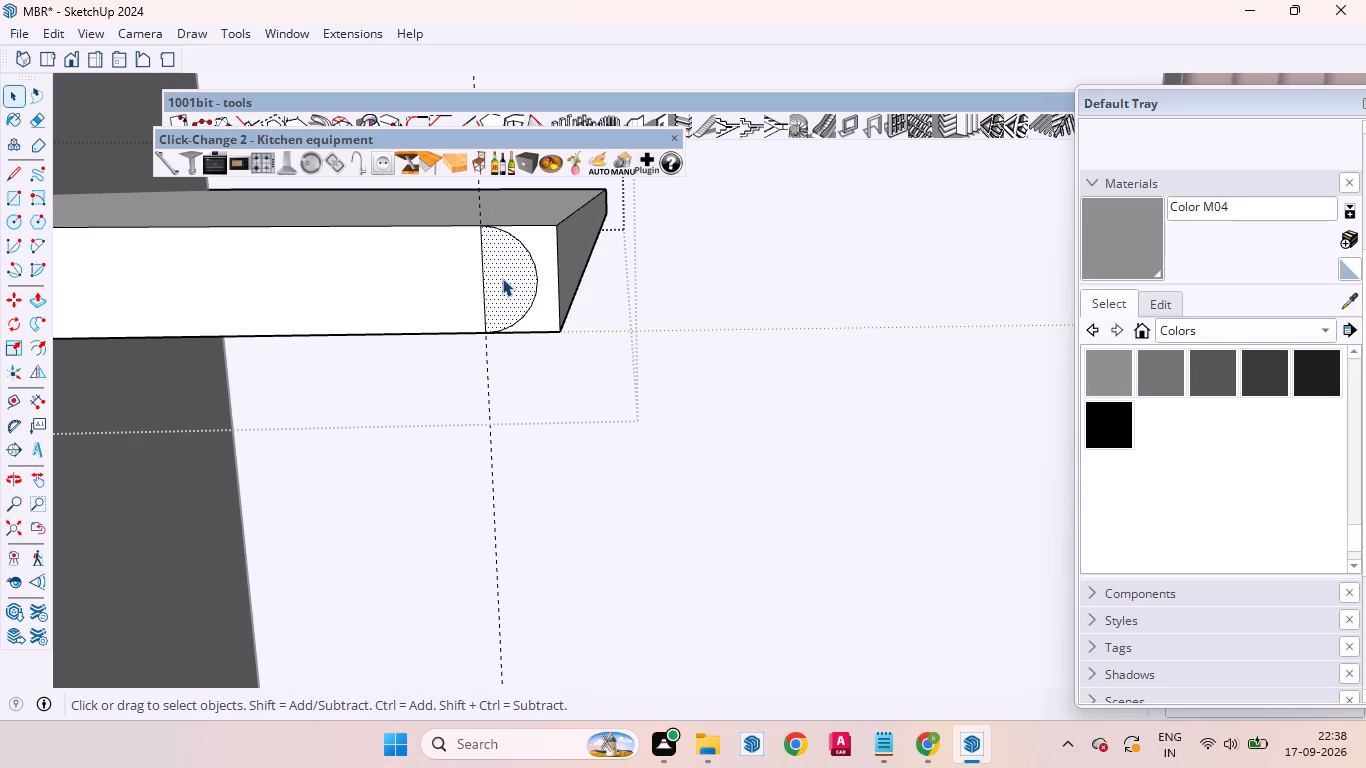
{"action": "key", "text": "space"}
Push the waste corner face outside the half-circle back through the shelf's full depth to leave a rounded free end.
{"action": "left_click", "coordinate": [533, 245]}
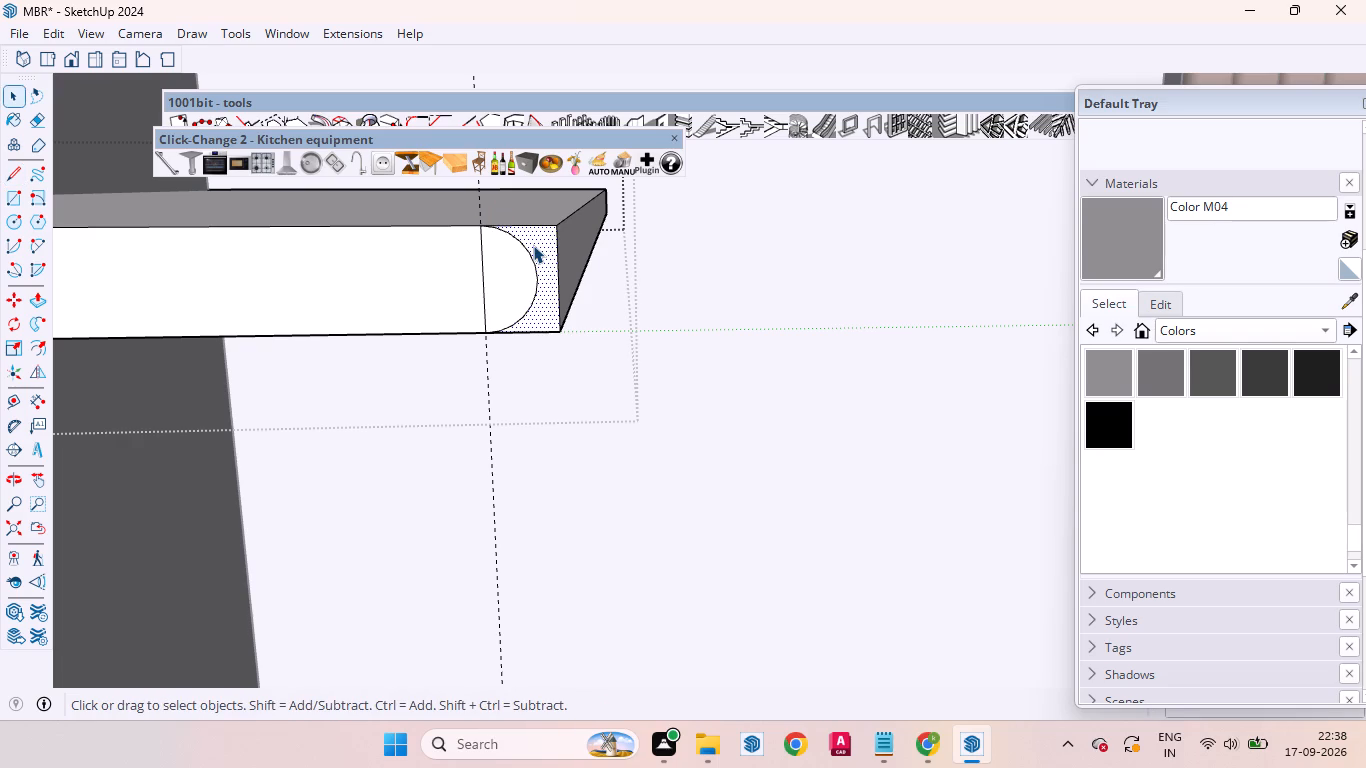
{"action": "key", "text": "p"}
{"action": "left_click", "coordinate": [533, 245]}
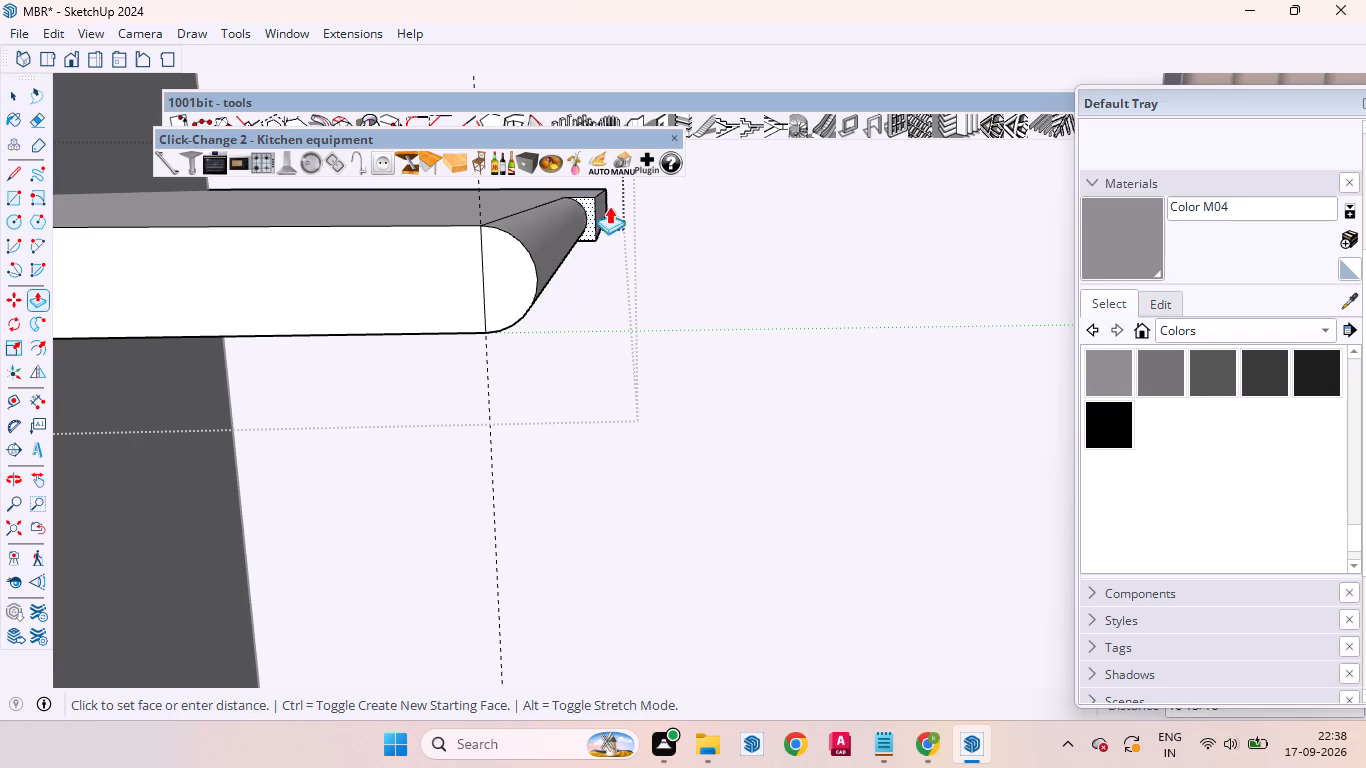
{"action": "left_click_drag", "start_coordinate": [686, 196], "coordinate": [692, 205]}
{"action": "scroll", "coordinate": [599, 252], "scroll_direction": "down", "scroll_amount": 2}
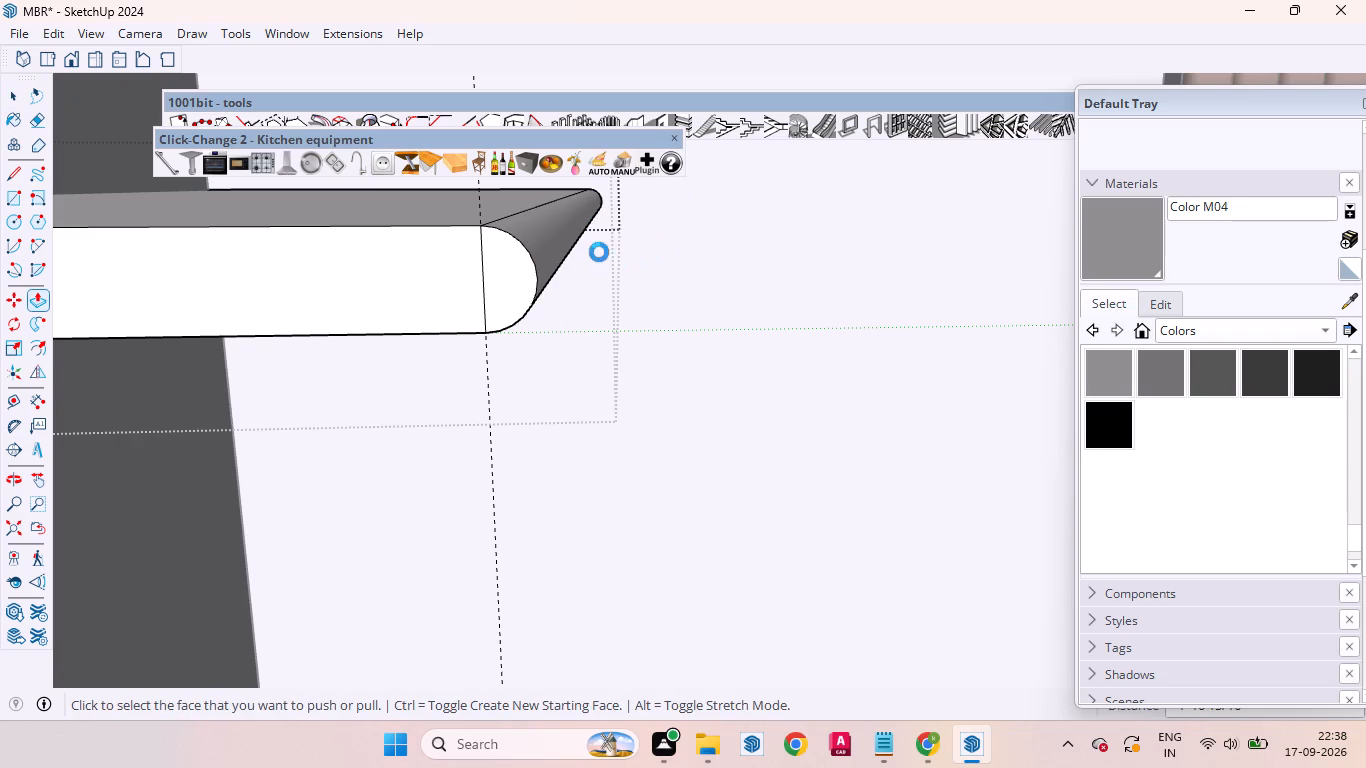
{"action": "scroll", "coordinate": [599, 252], "scroll_direction": "down", "scroll_amount": 3}
{"action": "key", "text": "space"}
{"action": "key", "text": "space"}
{"action": "left_click", "coordinate": [664, 256]}
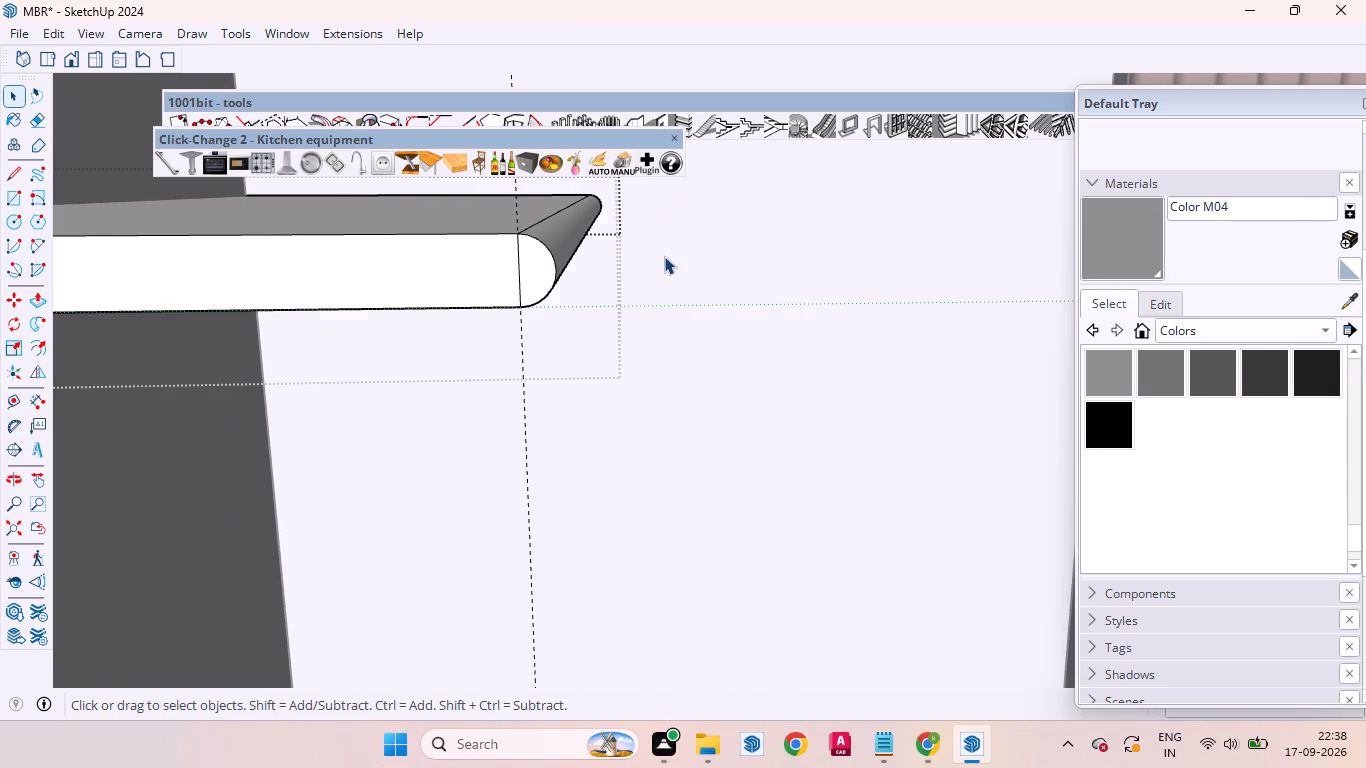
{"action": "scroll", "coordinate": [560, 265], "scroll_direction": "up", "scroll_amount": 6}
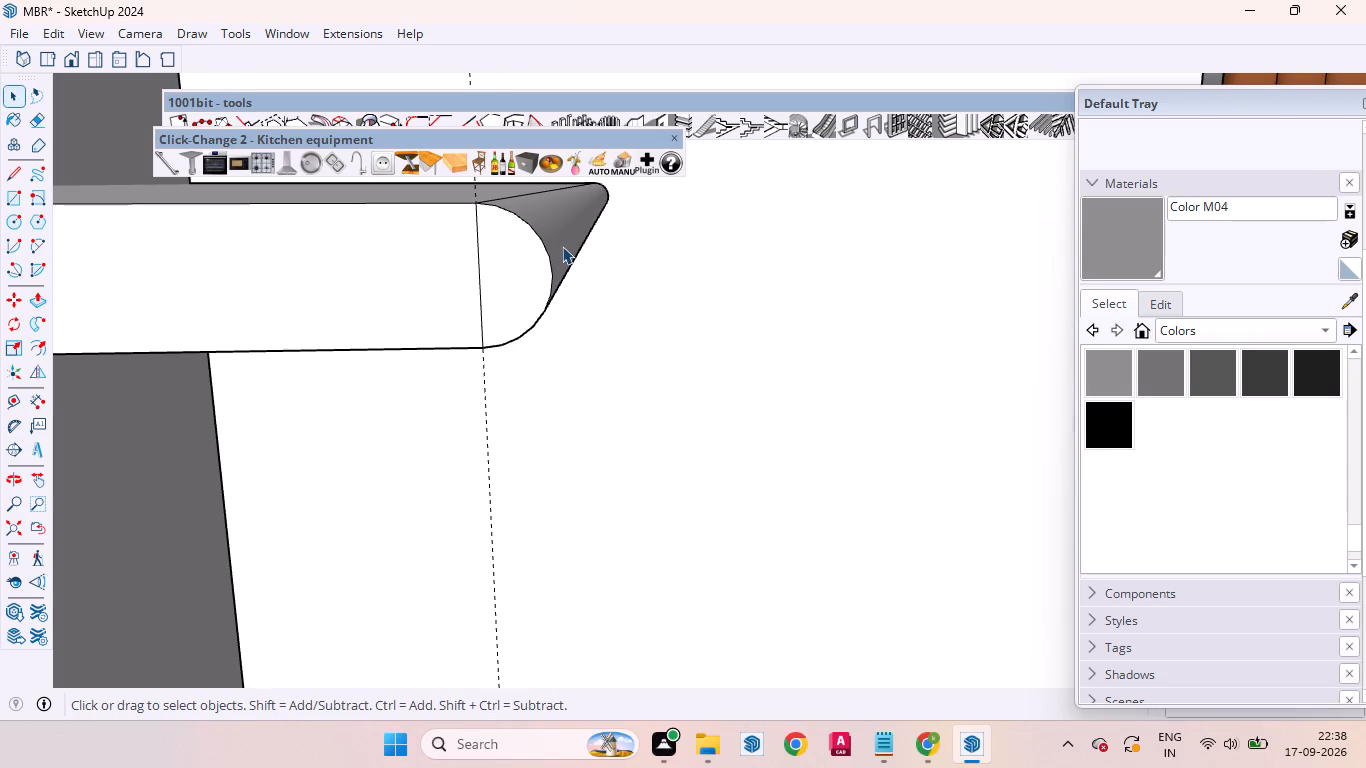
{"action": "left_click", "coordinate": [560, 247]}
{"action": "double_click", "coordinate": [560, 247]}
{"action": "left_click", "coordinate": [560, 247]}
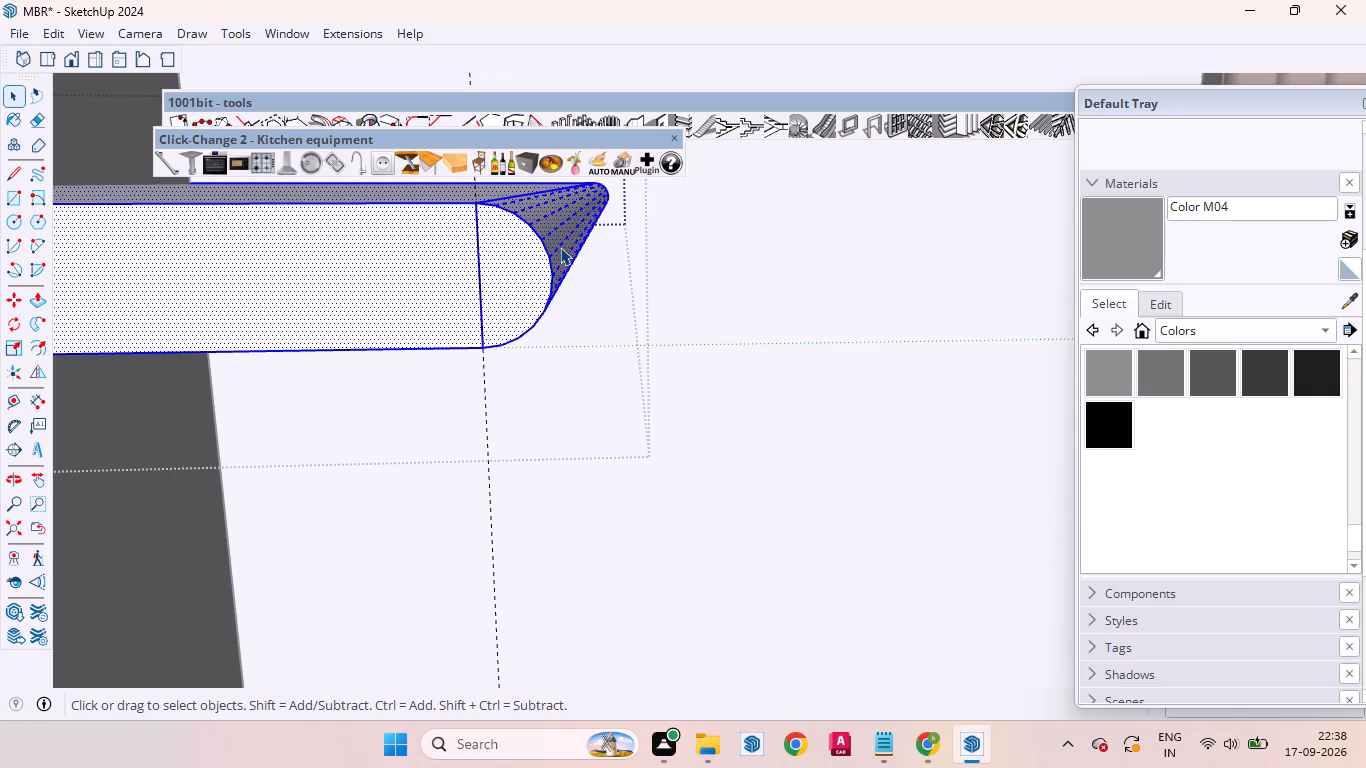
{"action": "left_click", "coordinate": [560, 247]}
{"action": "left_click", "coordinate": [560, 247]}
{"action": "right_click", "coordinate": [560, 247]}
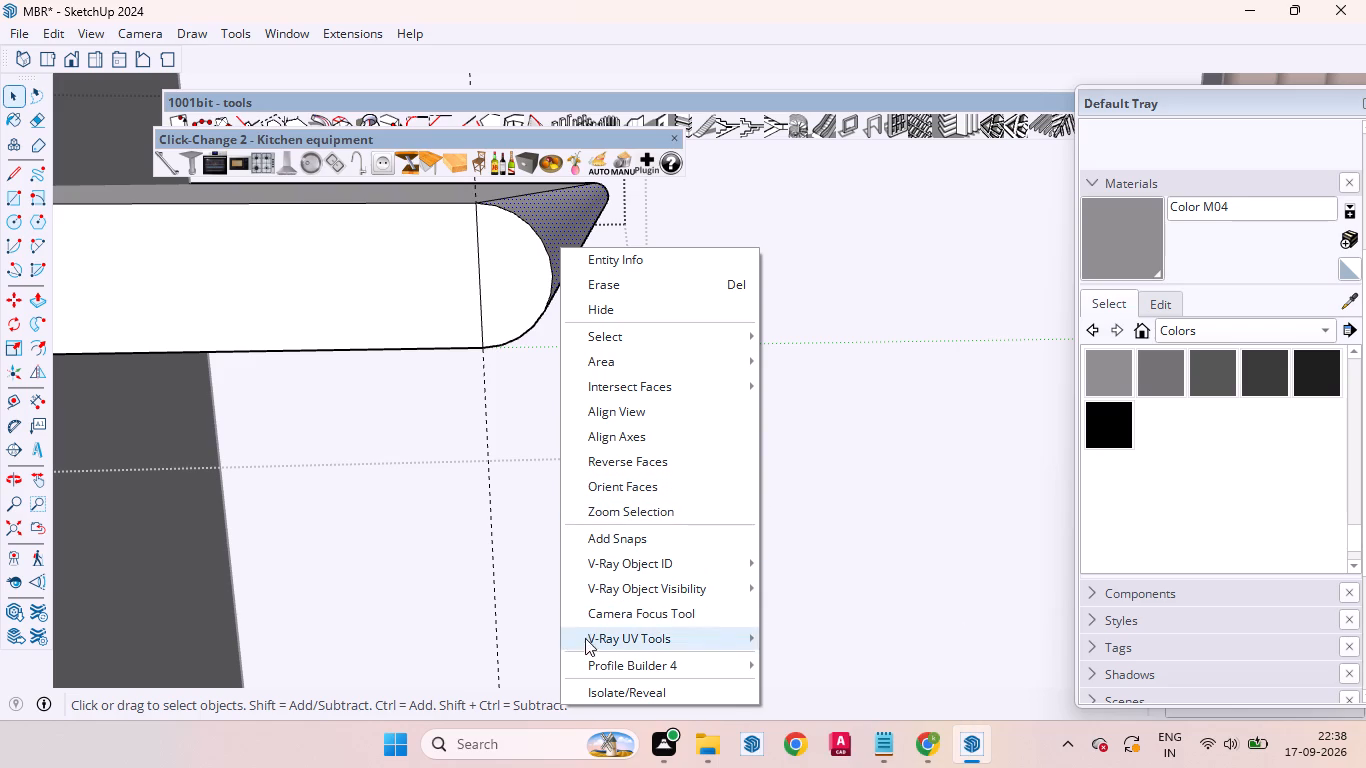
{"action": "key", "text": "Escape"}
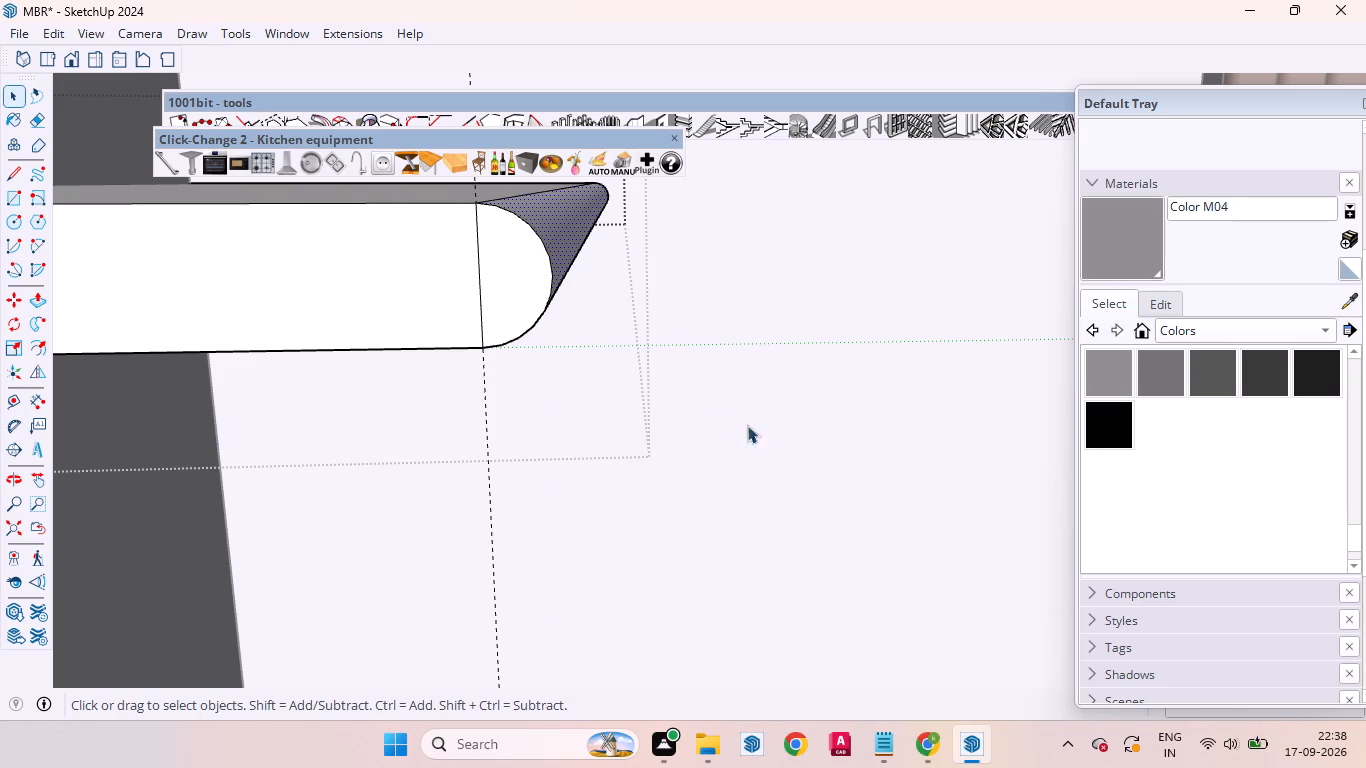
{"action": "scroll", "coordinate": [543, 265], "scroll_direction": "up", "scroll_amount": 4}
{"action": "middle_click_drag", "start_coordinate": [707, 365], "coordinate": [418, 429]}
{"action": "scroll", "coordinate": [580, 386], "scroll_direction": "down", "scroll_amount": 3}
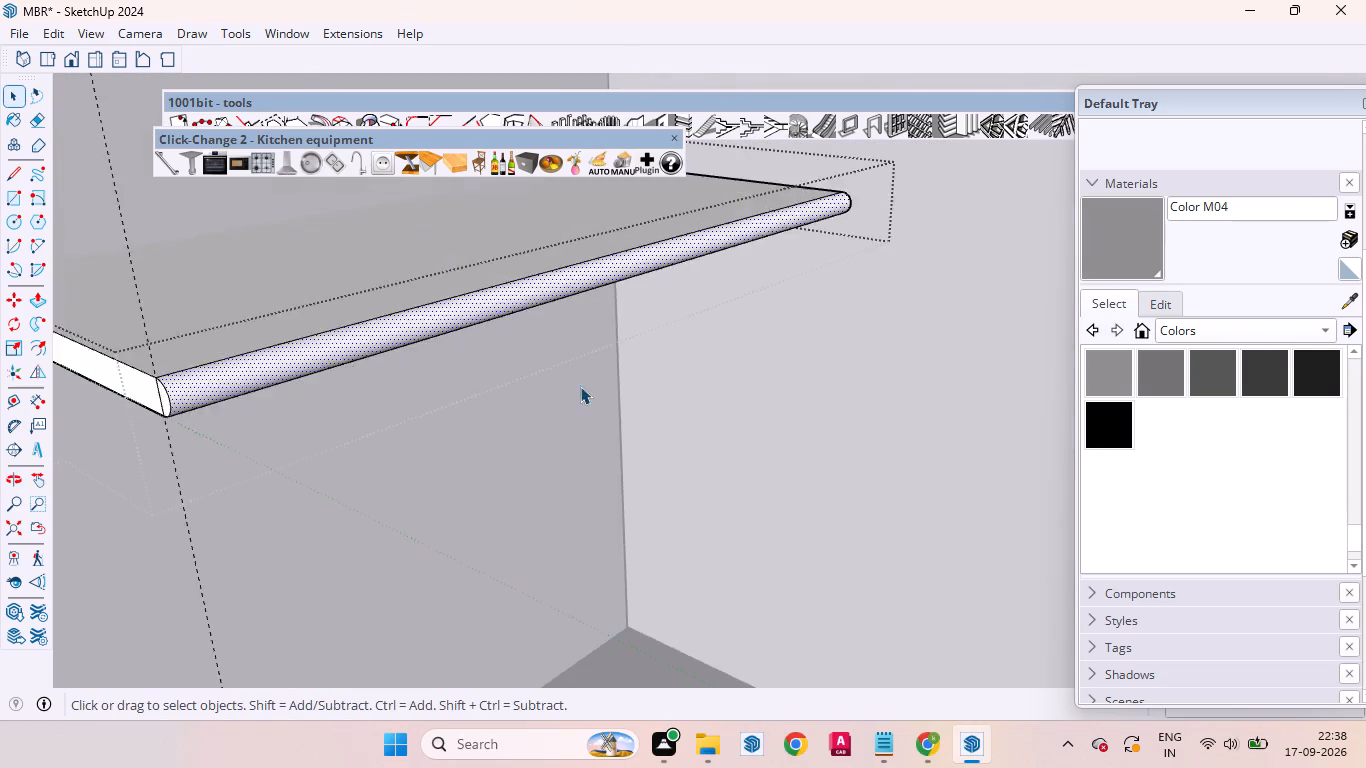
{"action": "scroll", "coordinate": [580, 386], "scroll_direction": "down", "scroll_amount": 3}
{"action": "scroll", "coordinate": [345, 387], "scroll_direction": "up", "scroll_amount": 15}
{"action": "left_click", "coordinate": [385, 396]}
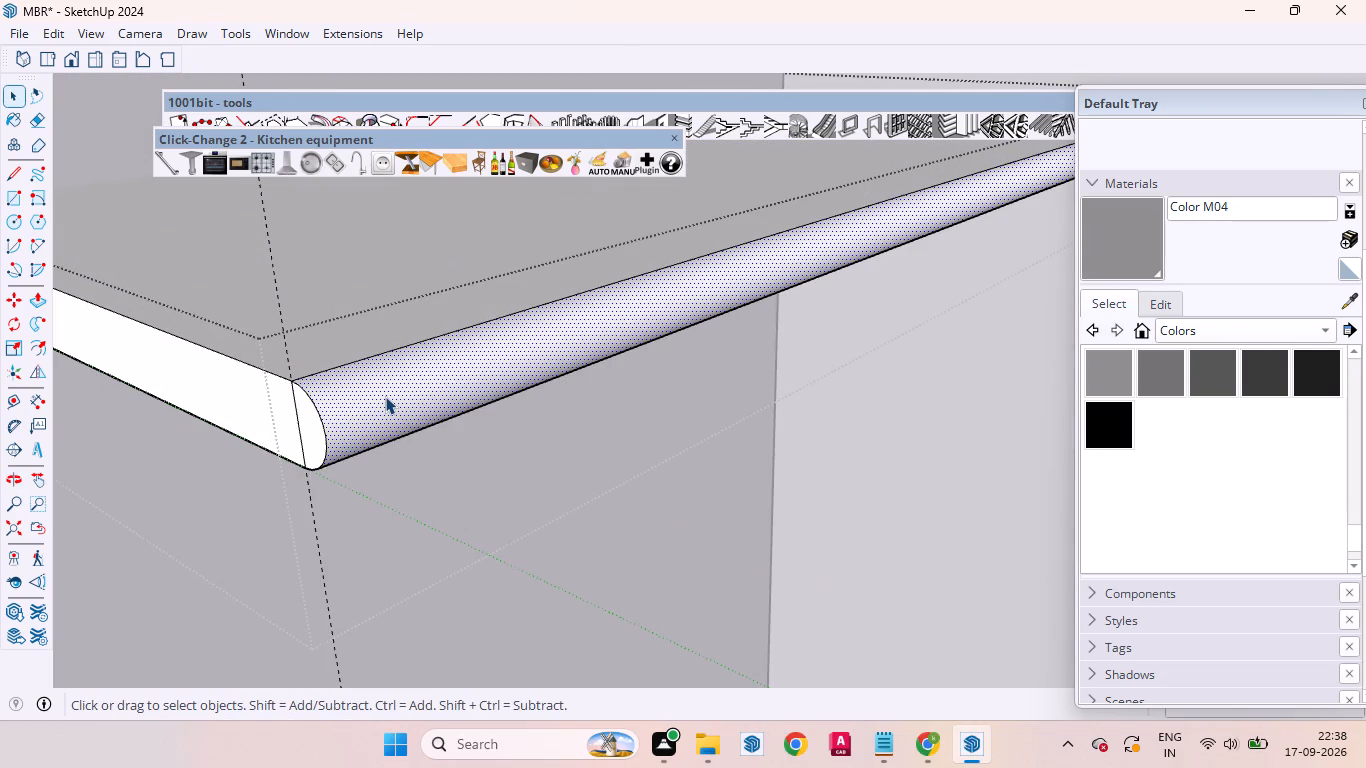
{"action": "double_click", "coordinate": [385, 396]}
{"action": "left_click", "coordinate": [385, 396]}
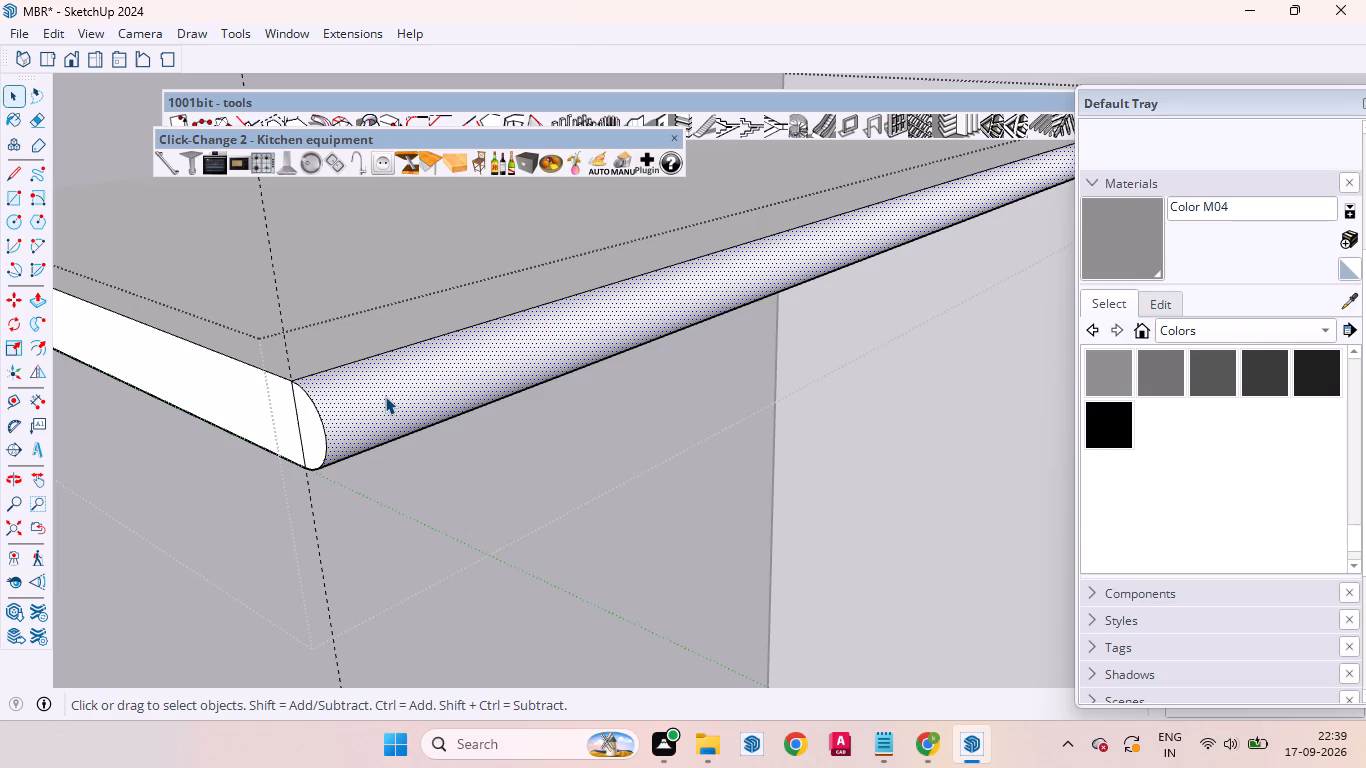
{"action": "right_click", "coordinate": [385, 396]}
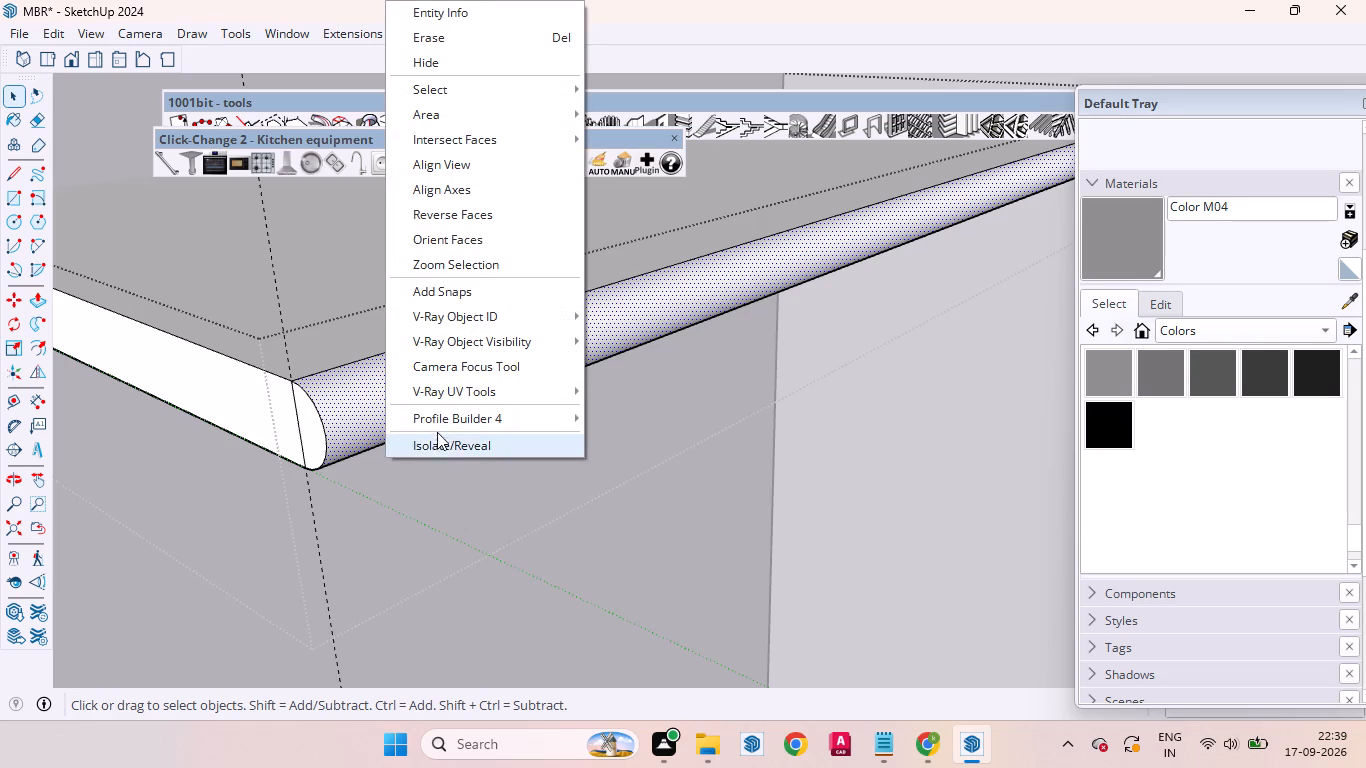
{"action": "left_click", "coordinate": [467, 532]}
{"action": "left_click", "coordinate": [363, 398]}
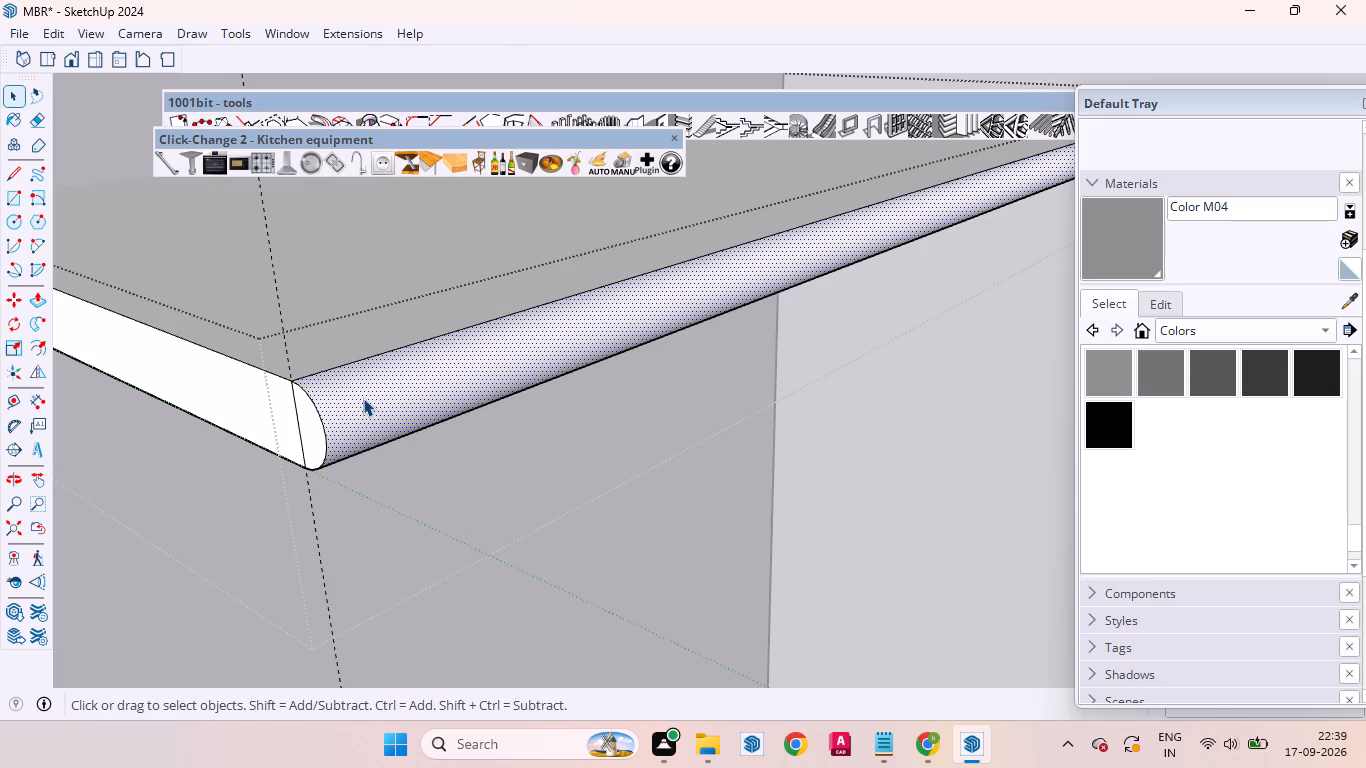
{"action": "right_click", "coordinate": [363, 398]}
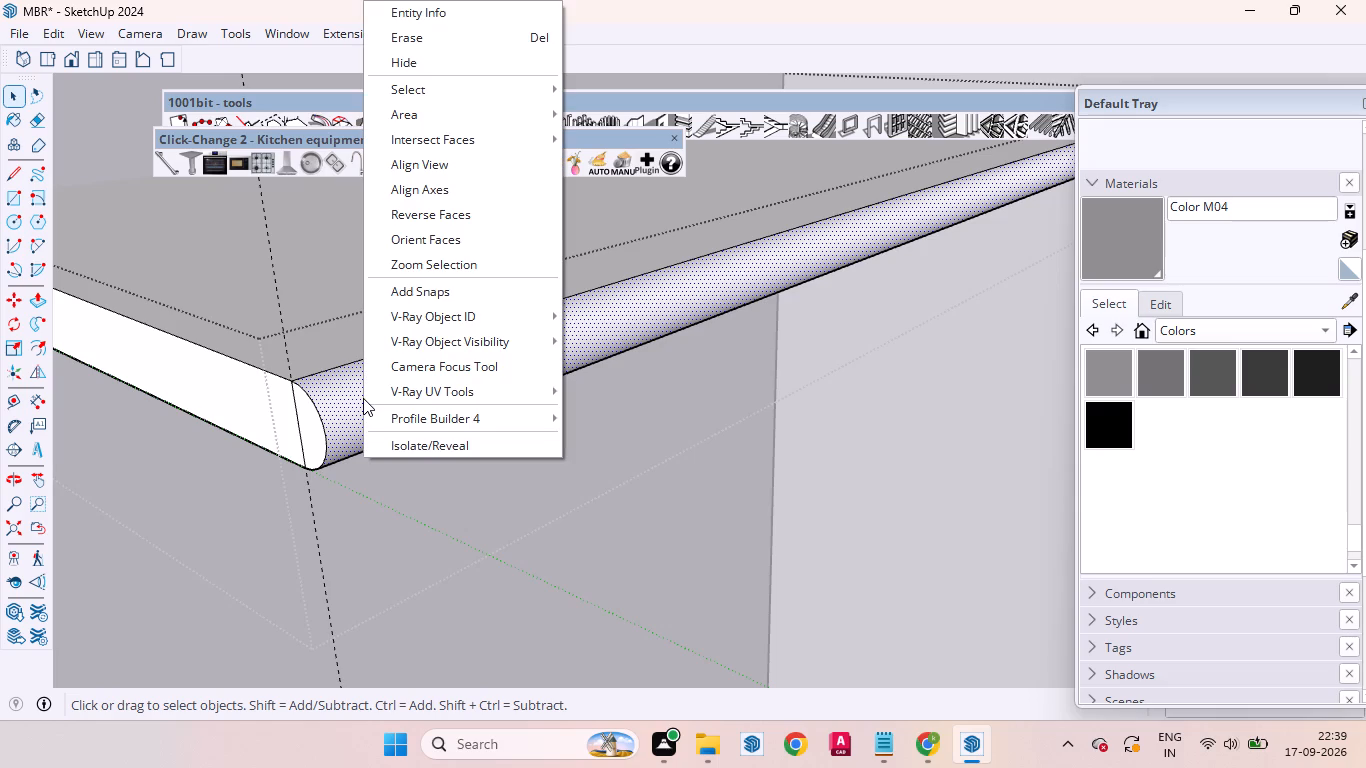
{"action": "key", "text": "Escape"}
Soften the edges of the whole shelf geometry with an angle between normals of 22.4 degrees.
{"action": "triple_click", "coordinate": [363, 398]}
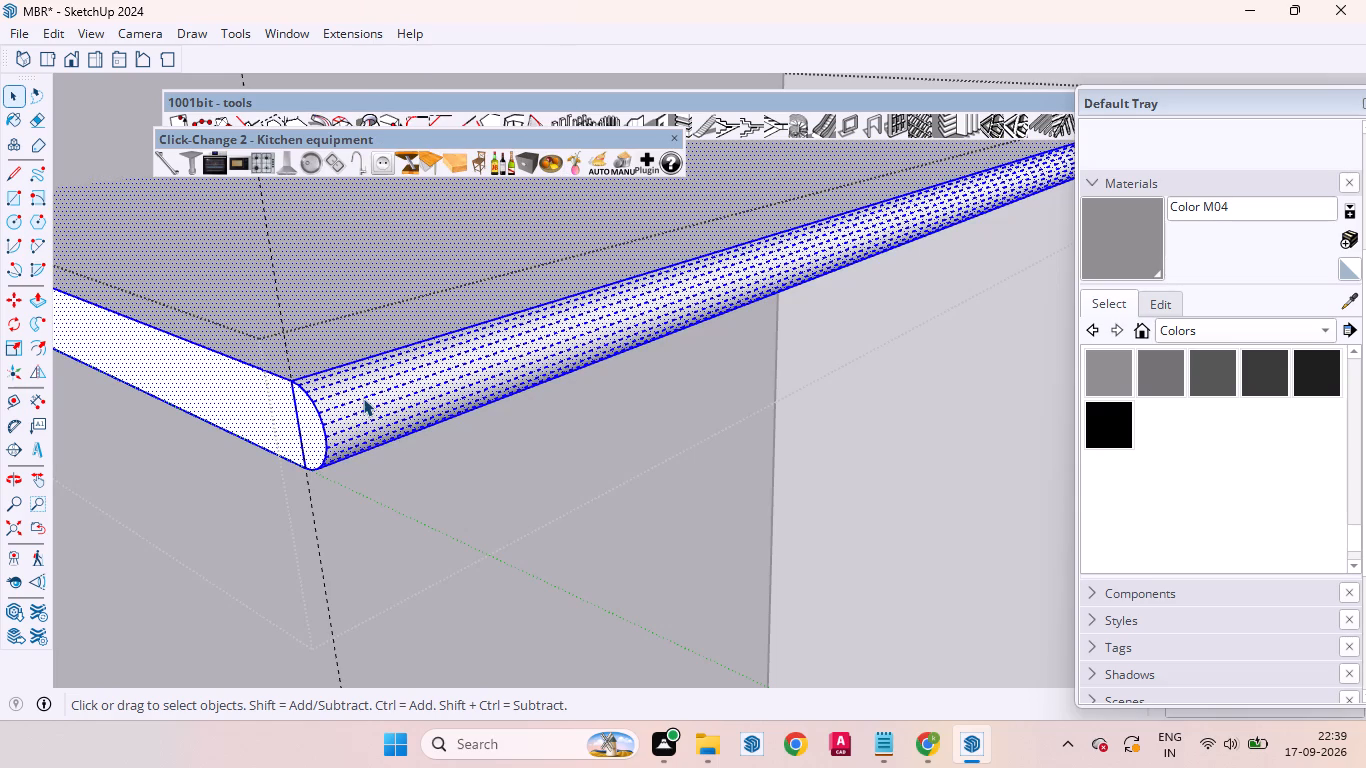
{"action": "right_click", "coordinate": [363, 398]}
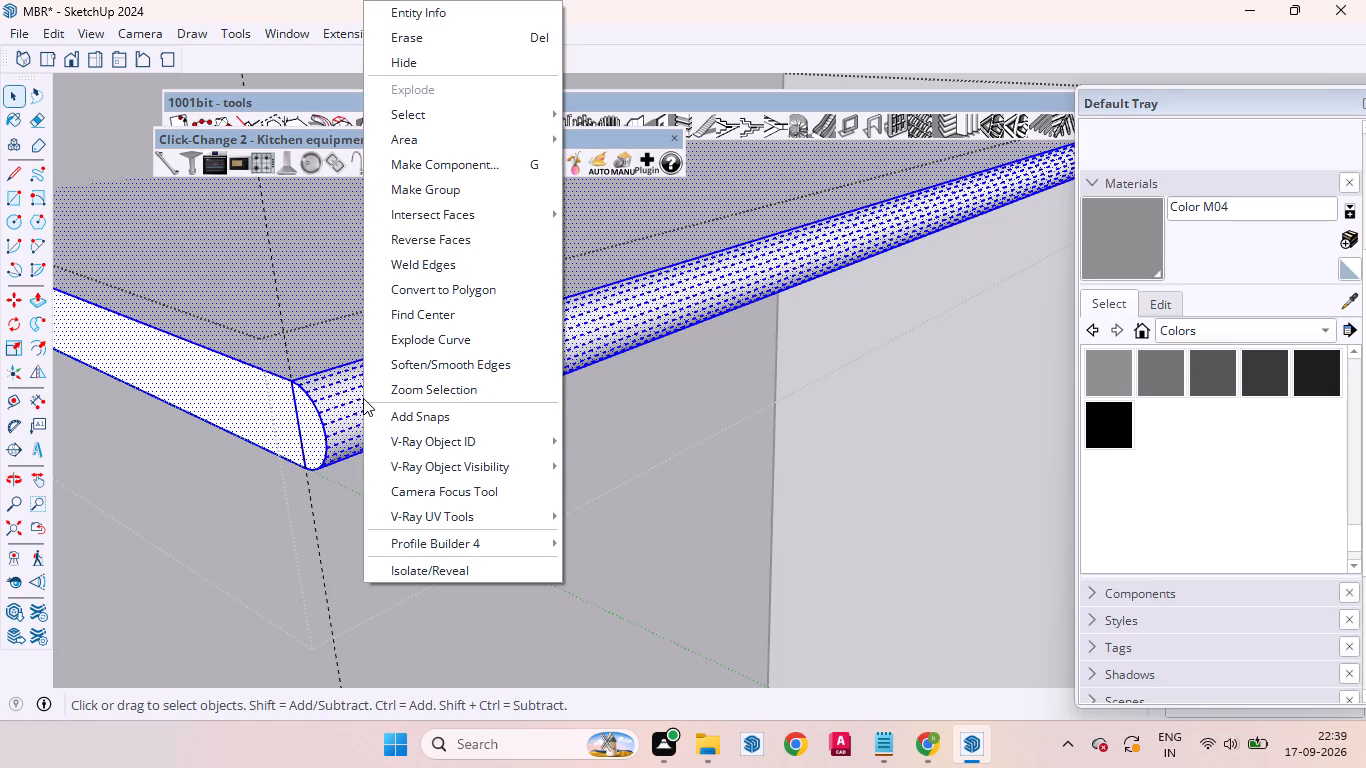
{"action": "left_click", "coordinate": [406, 364]}
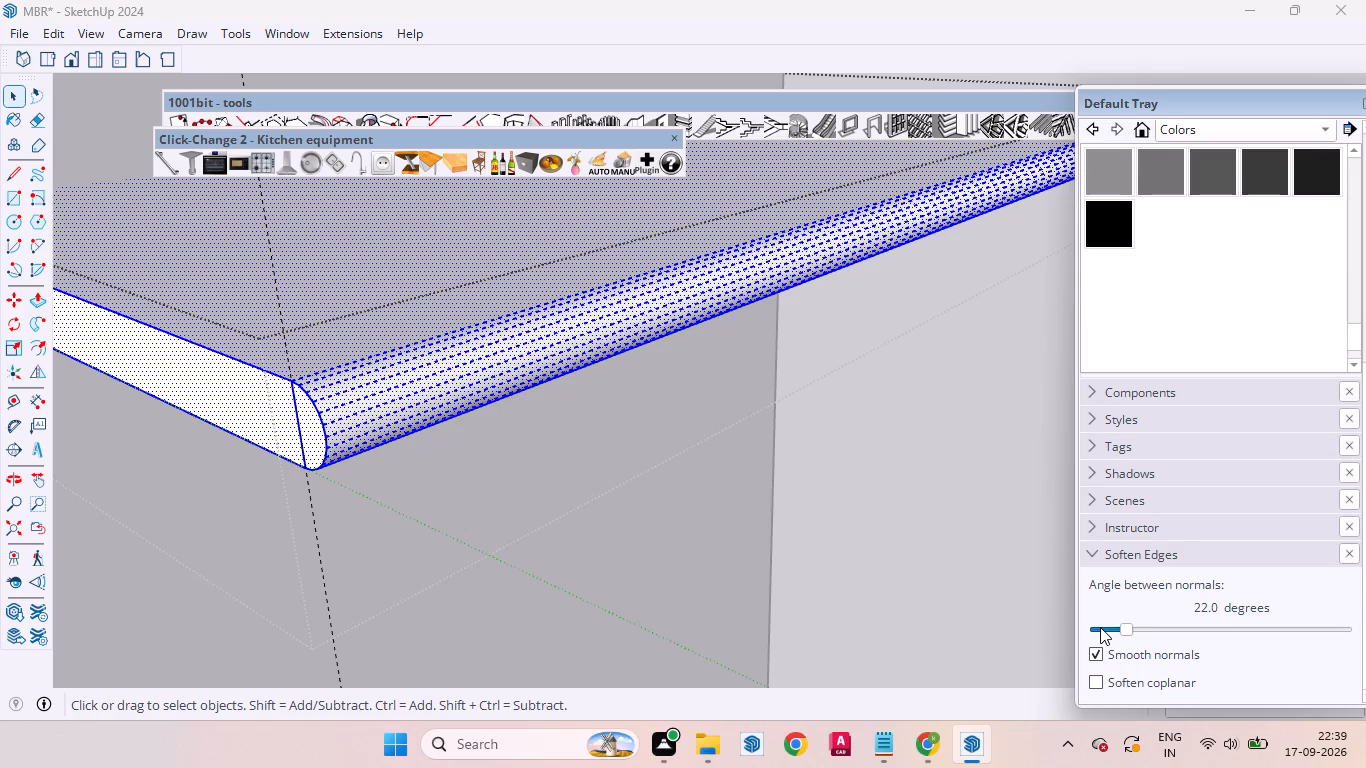
{"action": "left_click", "coordinate": [1132, 627]}
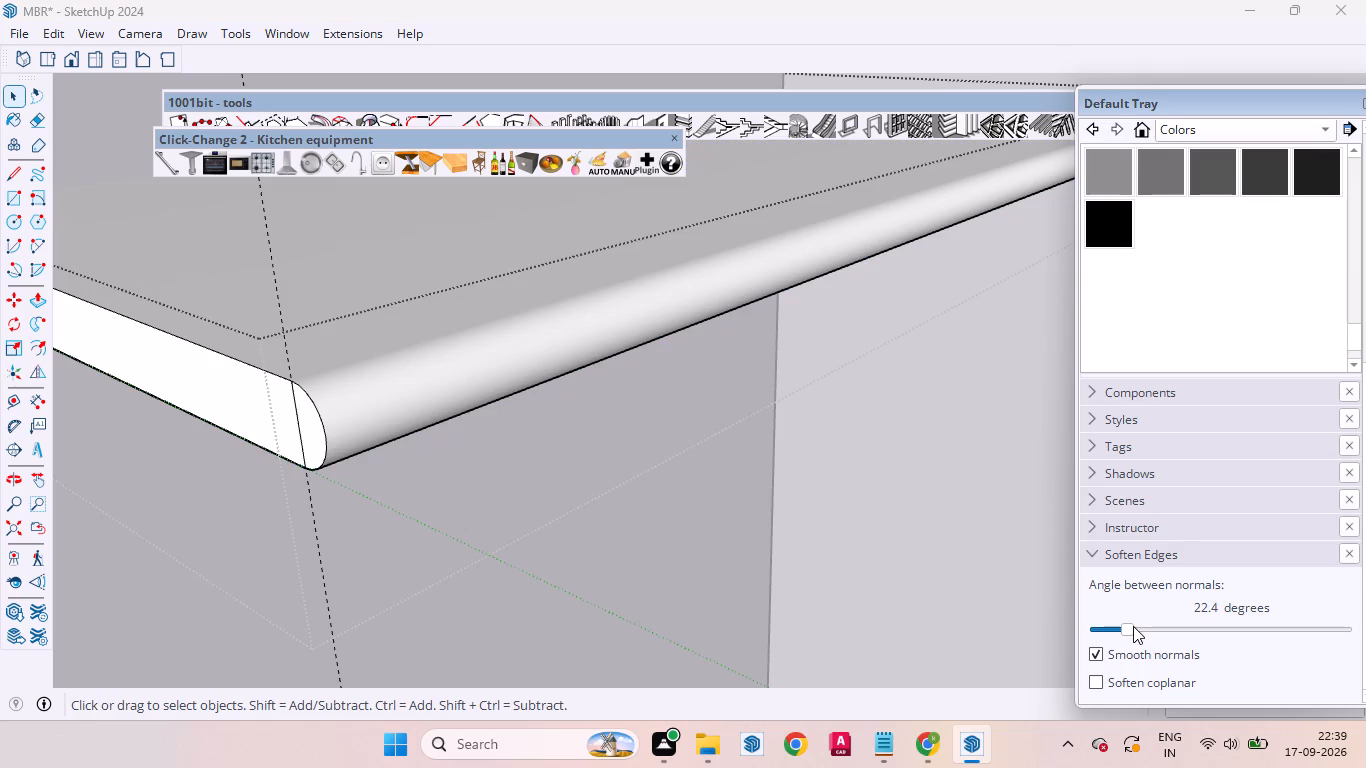
{"action": "left_click", "coordinate": [807, 567]}
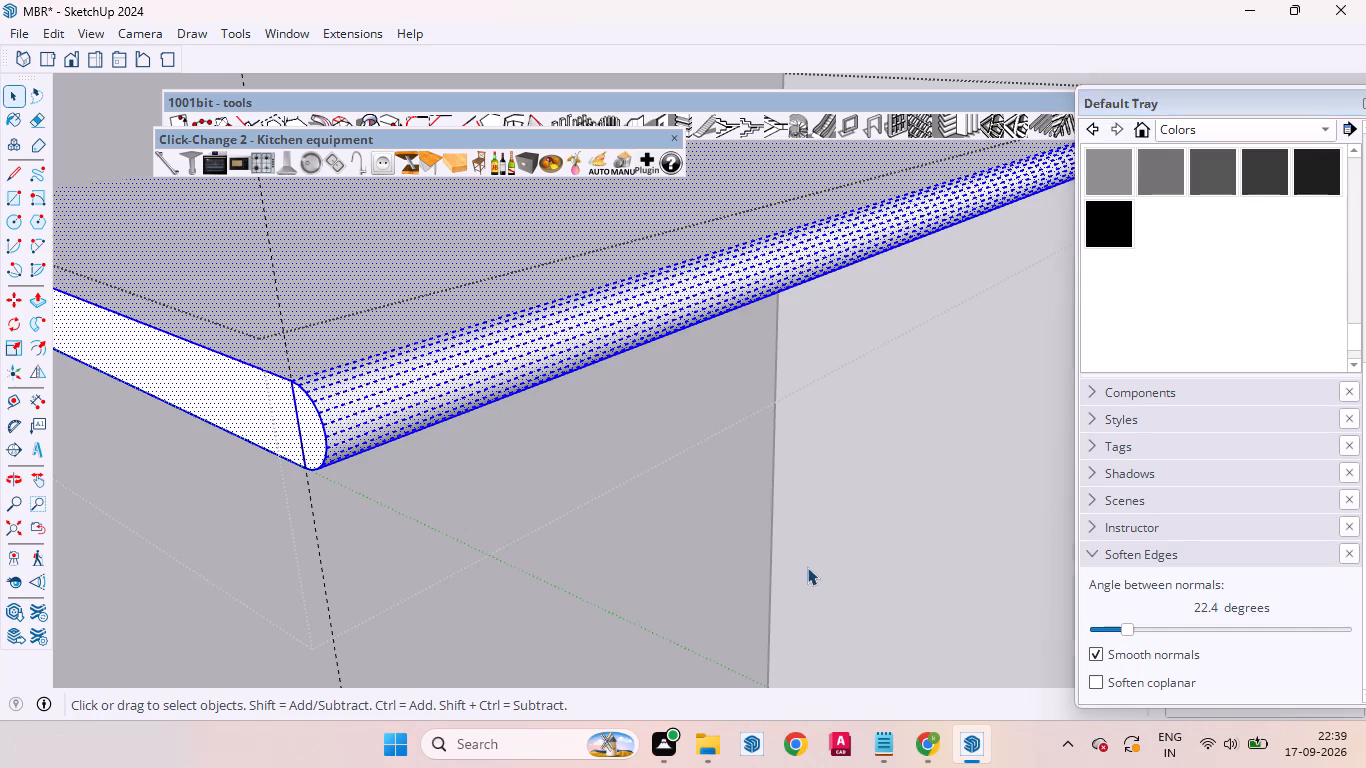
{"action": "key", "text": "space"}
Examine the rounded shelf end up close and against the left bay's other projecting shelves.
{"action": "scroll", "coordinate": [692, 483], "scroll_direction": "down", "scroll_amount": 10}
{"action": "scroll", "coordinate": [710, 461], "scroll_direction": "up", "scroll_amount": 1}
{"action": "scroll", "coordinate": [710, 461], "scroll_direction": "down", "scroll_amount": 1}
{"action": "middle_click_drag", "start_coordinate": [700, 516], "coordinate": [805, 472]}
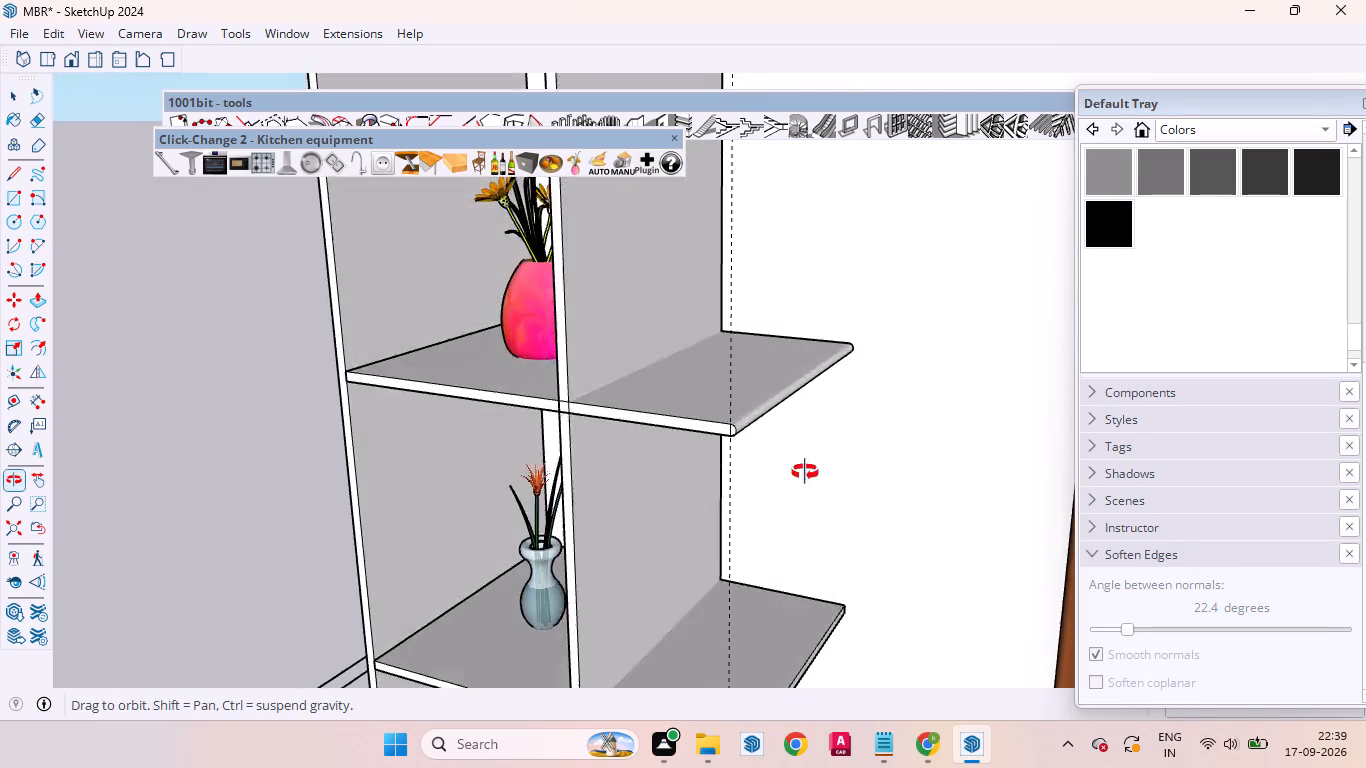
{"action": "middle_click_drag", "start_coordinate": [805, 472], "coordinate": [946, 452]}
{"action": "scroll", "coordinate": [533, 372], "scroll_direction": "down", "scroll_amount": 5}
{"action": "scroll", "coordinate": [733, 378], "scroll_direction": "up", "scroll_amount": 7}
{"action": "scroll", "coordinate": [631, 376], "scroll_direction": "down", "scroll_amount": 14}
{"action": "scroll", "coordinate": [684, 551], "scroll_direction": "up", "scroll_amount": 5}
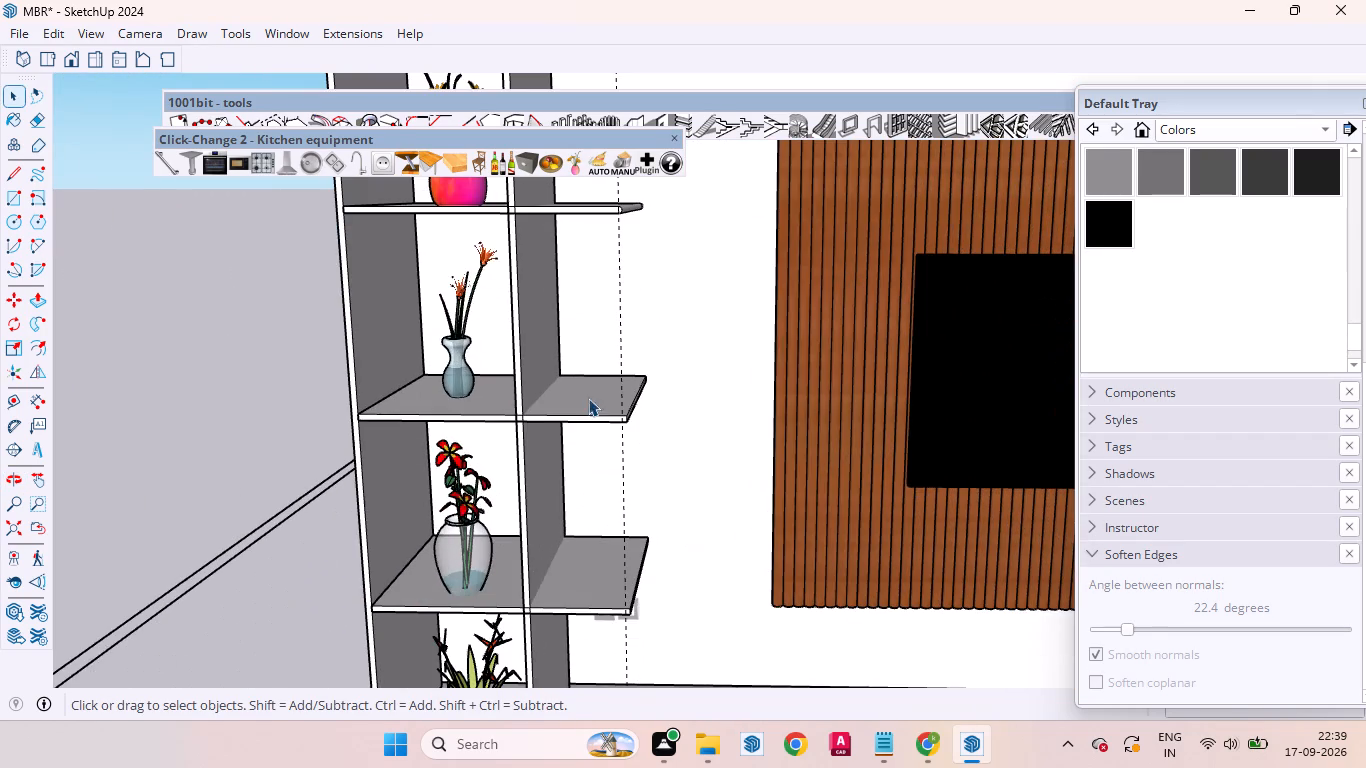
{"action": "scroll", "coordinate": [604, 370], "scroll_direction": "up", "scroll_amount": 7}
{"action": "scroll", "coordinate": [553, 427], "scroll_direction": "down", "scroll_amount": 6}
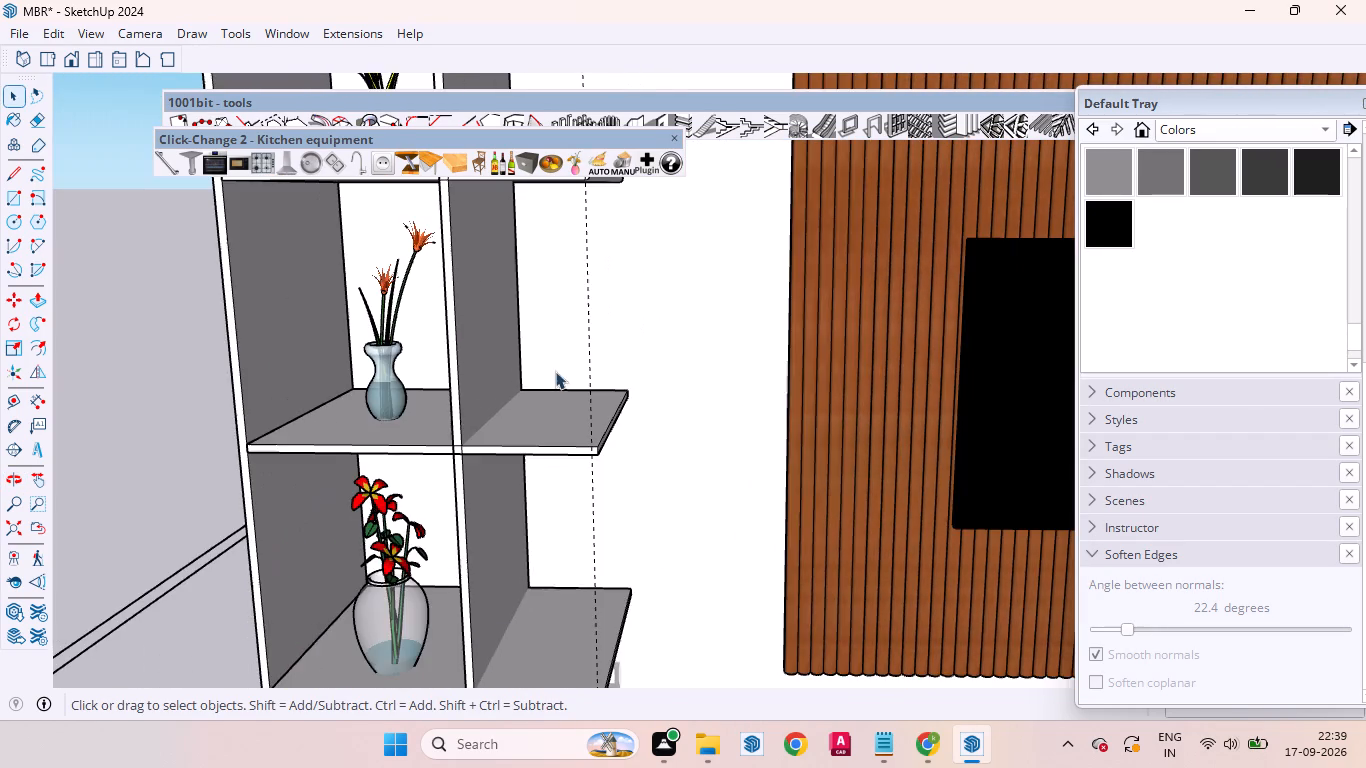
{"action": "scroll", "coordinate": [571, 208], "scroll_direction": "up", "scroll_amount": 2}
{"action": "scroll", "coordinate": [561, 463], "scroll_direction": "down", "scroll_amount": 6}
{"action": "scroll", "coordinate": [571, 321], "scroll_direction": "up", "scroll_amount": 15}
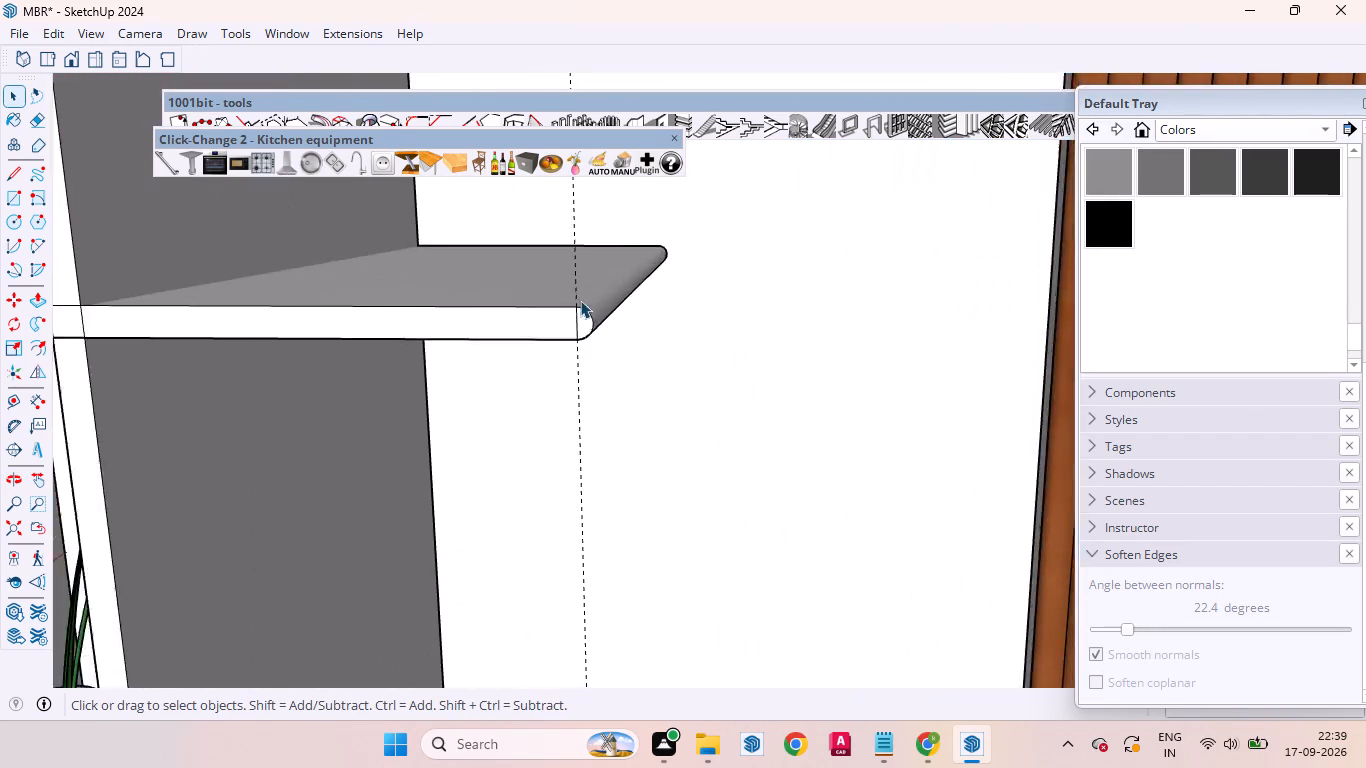
{"action": "scroll", "coordinate": [580, 300], "scroll_direction": "up", "scroll_amount": 8}
{"action": "scroll", "coordinate": [566, 339], "scroll_direction": "down", "scroll_amount": 20}
{"action": "scroll", "coordinate": [566, 339], "scroll_direction": "down", "scroll_amount": 14}
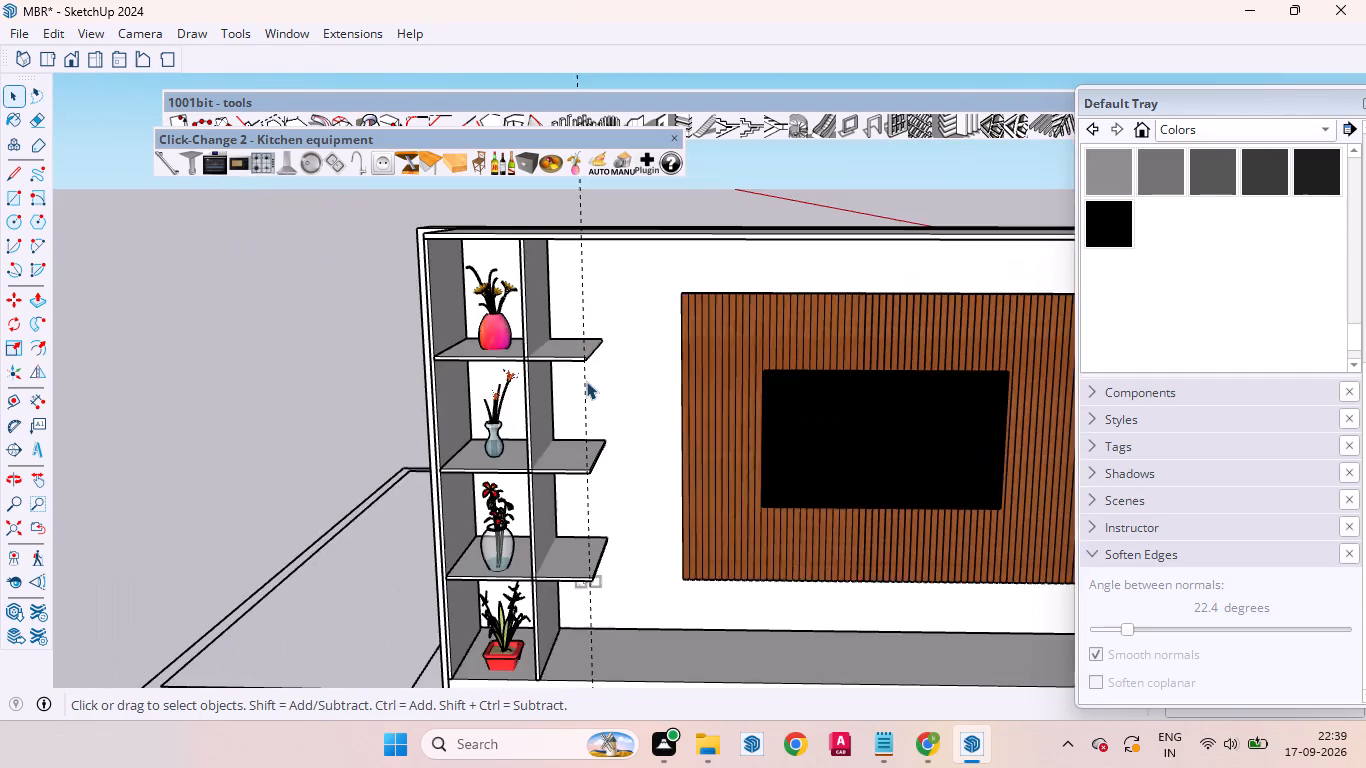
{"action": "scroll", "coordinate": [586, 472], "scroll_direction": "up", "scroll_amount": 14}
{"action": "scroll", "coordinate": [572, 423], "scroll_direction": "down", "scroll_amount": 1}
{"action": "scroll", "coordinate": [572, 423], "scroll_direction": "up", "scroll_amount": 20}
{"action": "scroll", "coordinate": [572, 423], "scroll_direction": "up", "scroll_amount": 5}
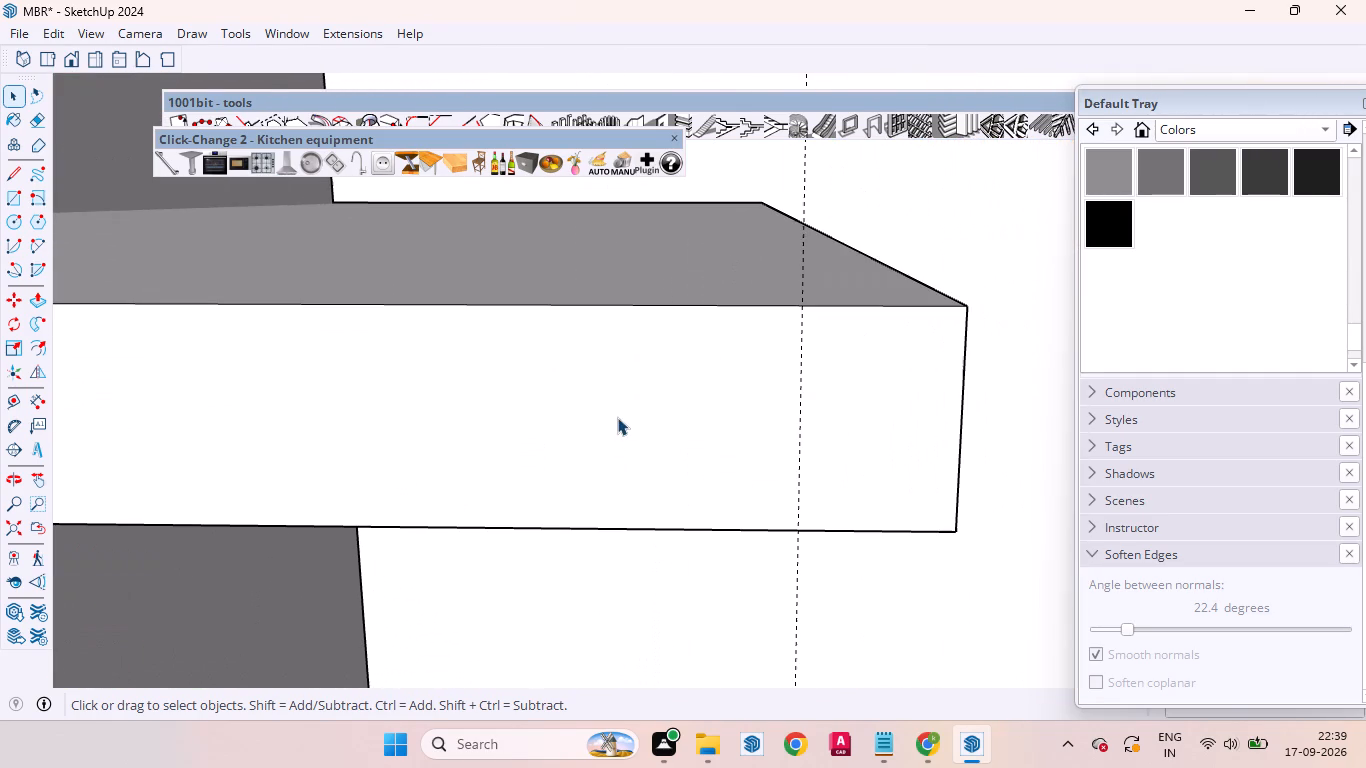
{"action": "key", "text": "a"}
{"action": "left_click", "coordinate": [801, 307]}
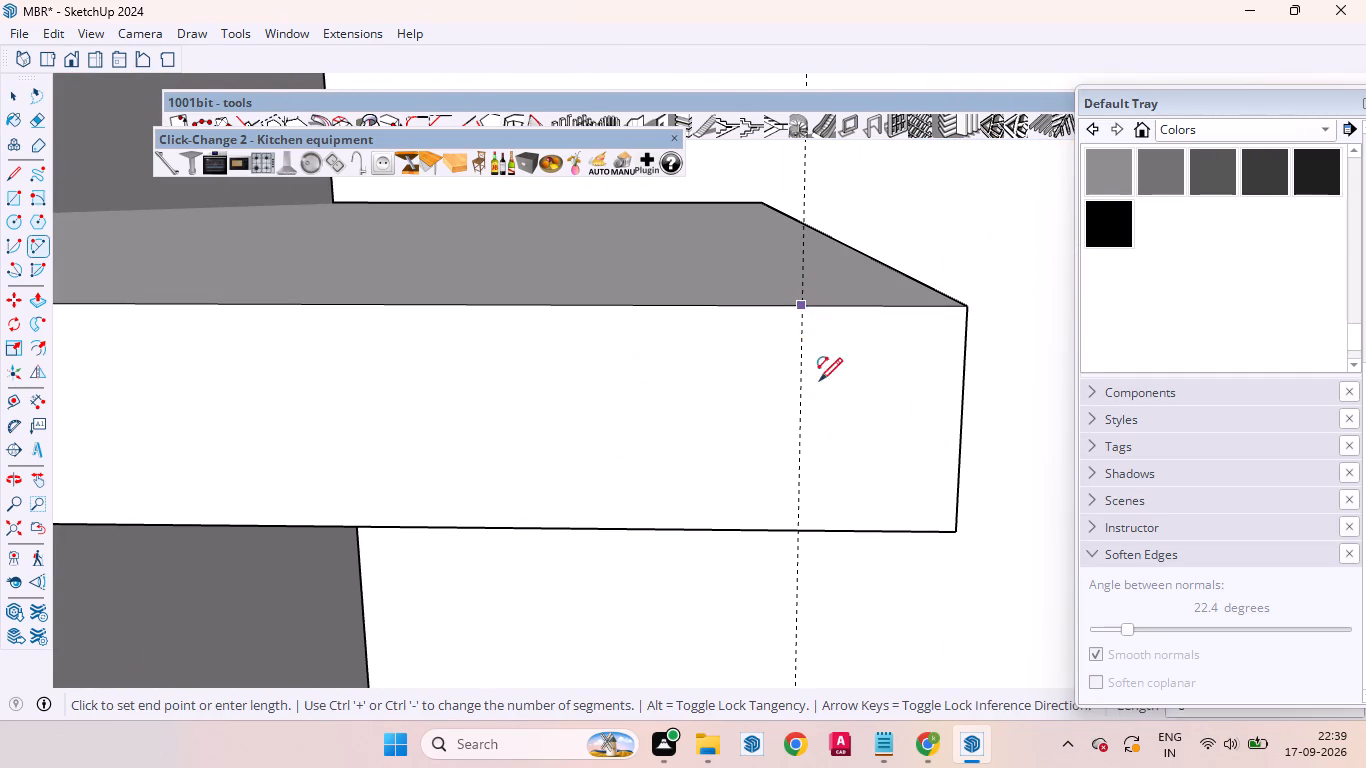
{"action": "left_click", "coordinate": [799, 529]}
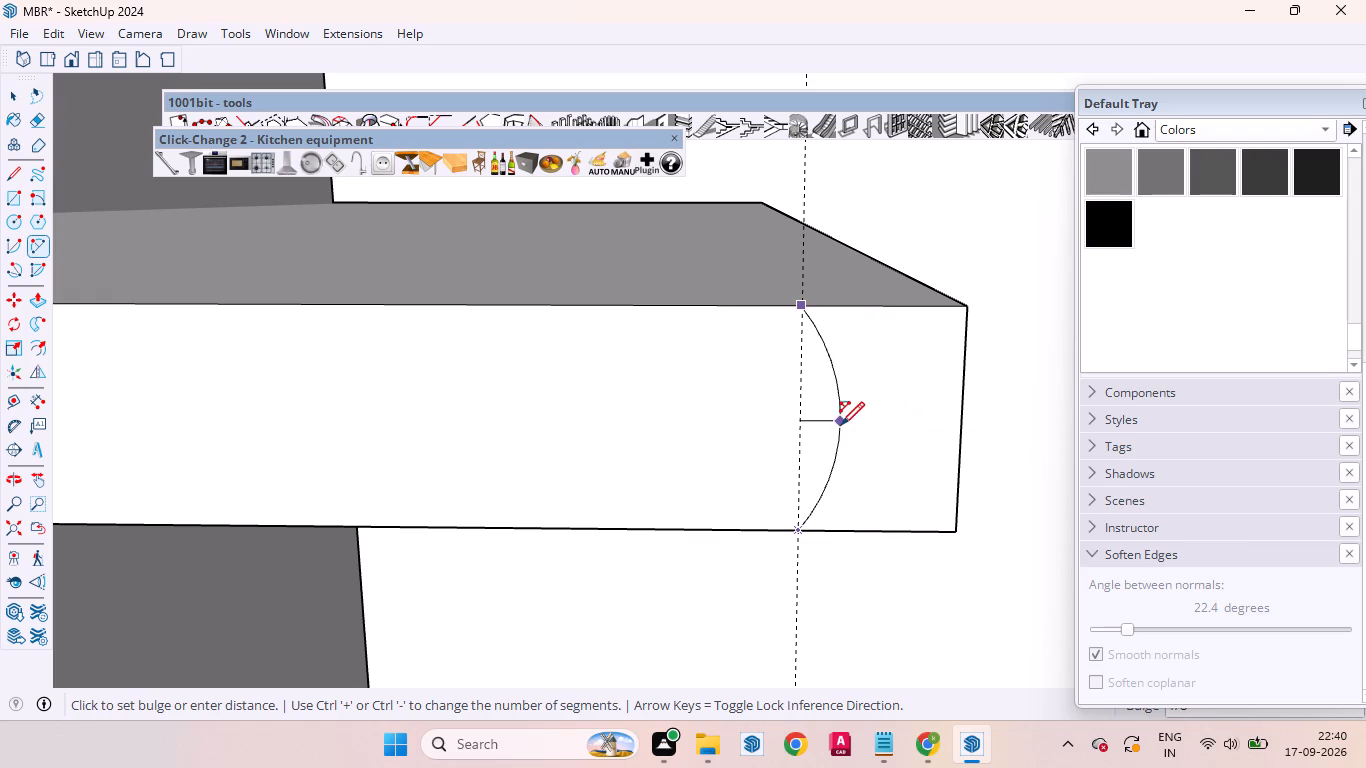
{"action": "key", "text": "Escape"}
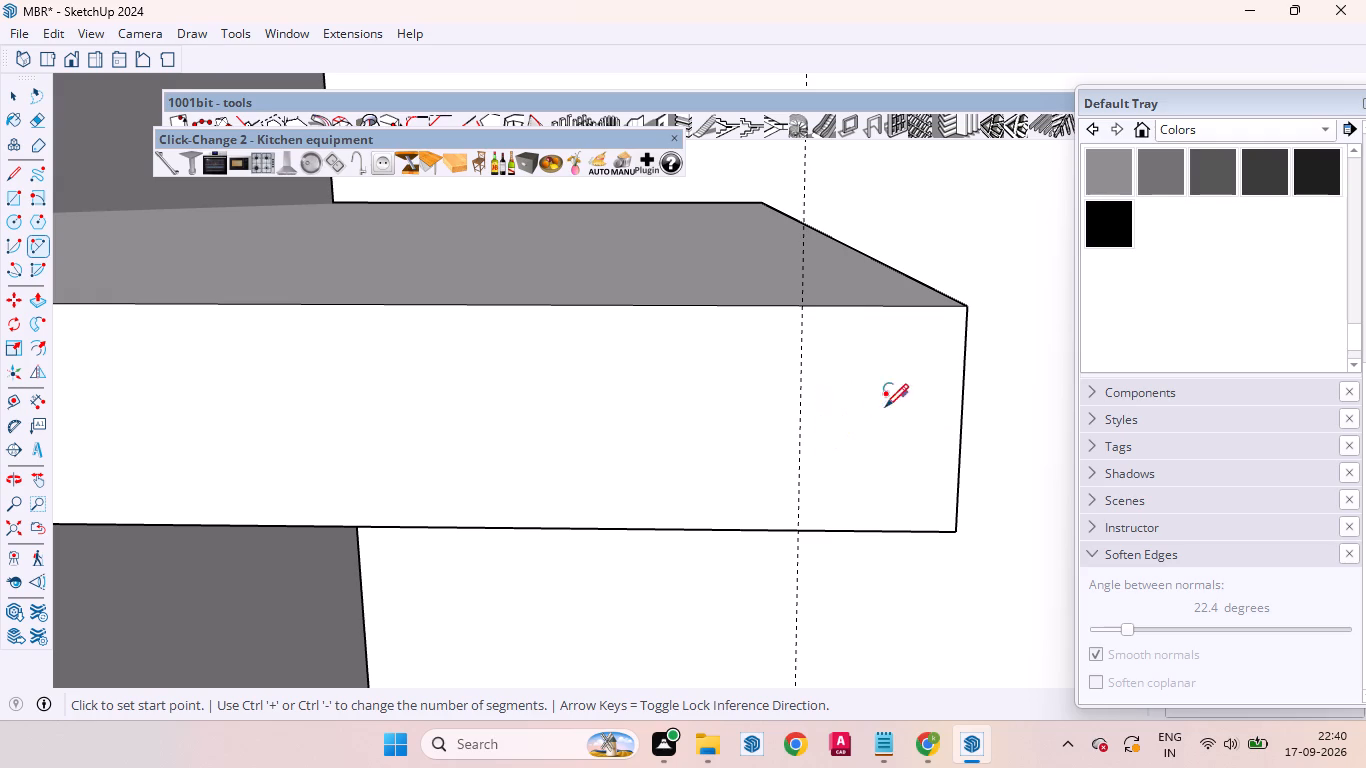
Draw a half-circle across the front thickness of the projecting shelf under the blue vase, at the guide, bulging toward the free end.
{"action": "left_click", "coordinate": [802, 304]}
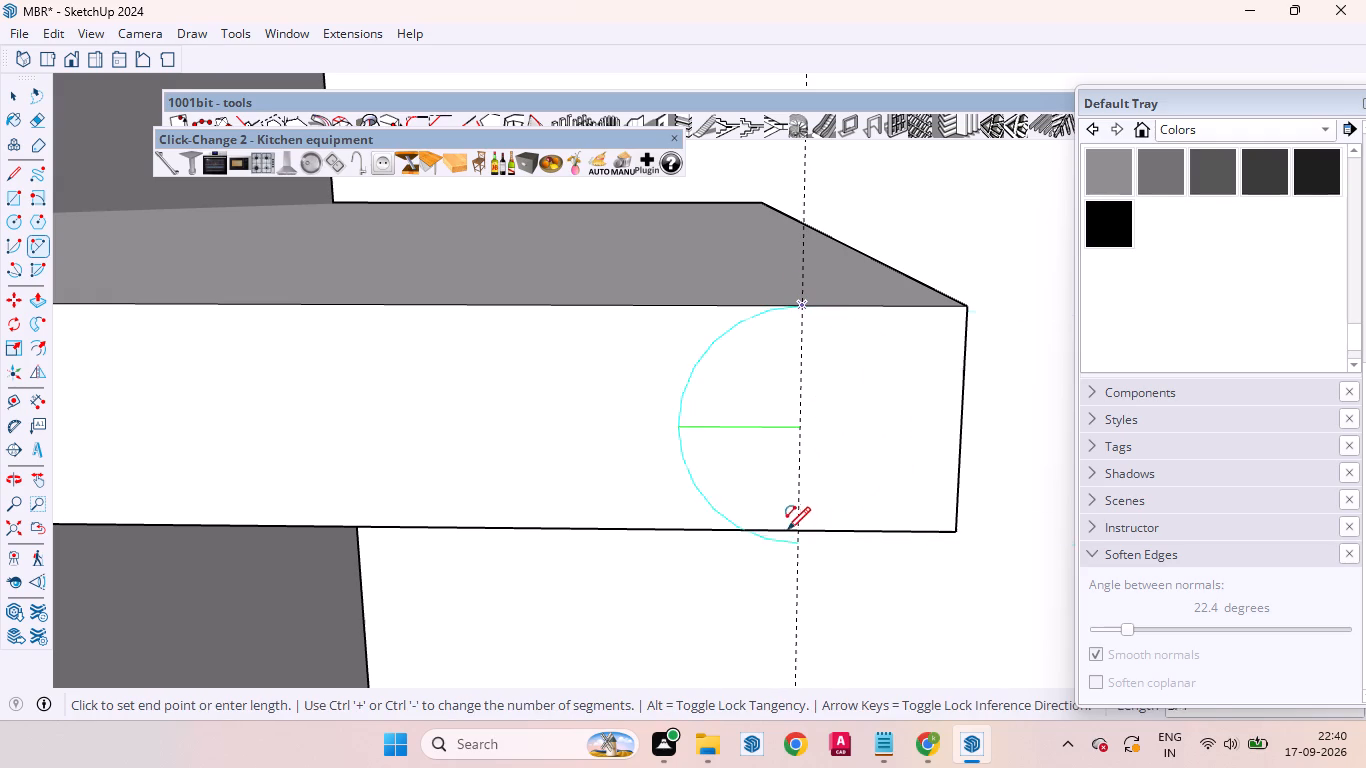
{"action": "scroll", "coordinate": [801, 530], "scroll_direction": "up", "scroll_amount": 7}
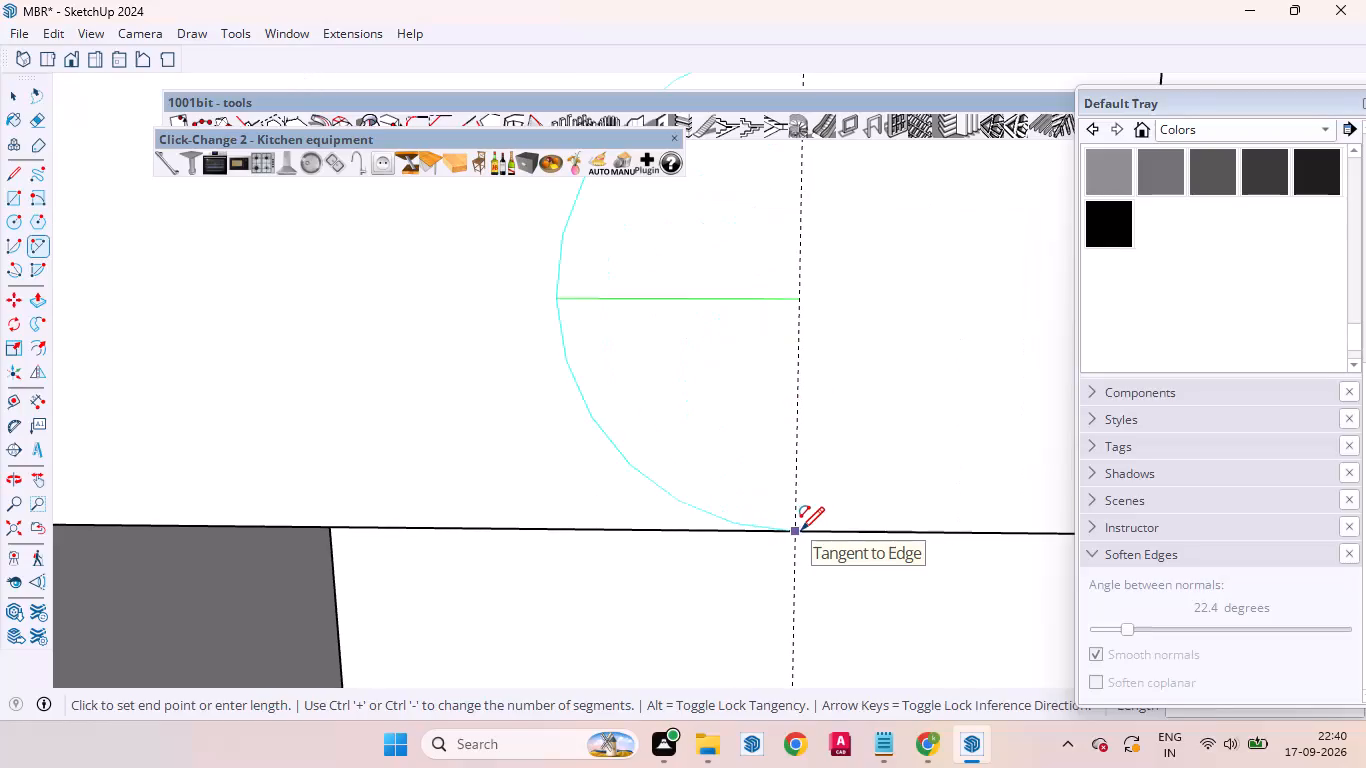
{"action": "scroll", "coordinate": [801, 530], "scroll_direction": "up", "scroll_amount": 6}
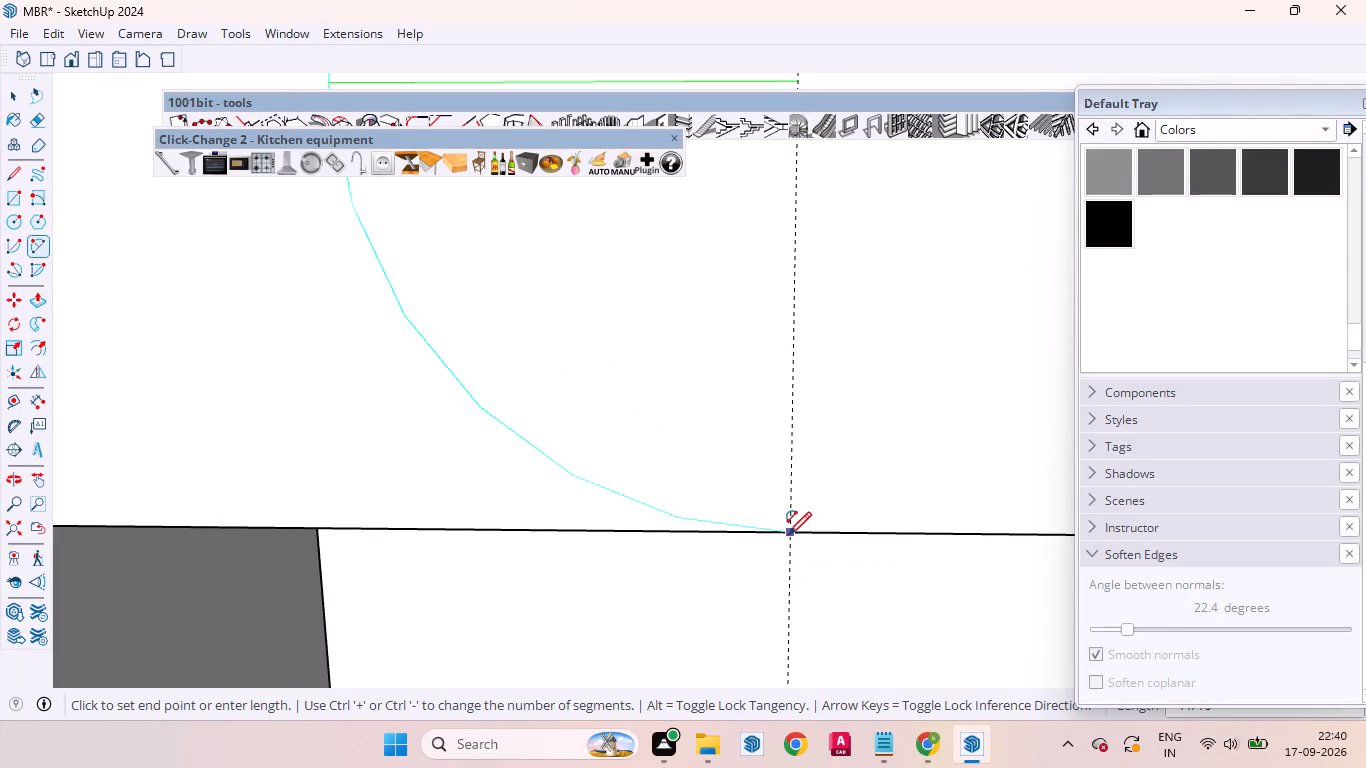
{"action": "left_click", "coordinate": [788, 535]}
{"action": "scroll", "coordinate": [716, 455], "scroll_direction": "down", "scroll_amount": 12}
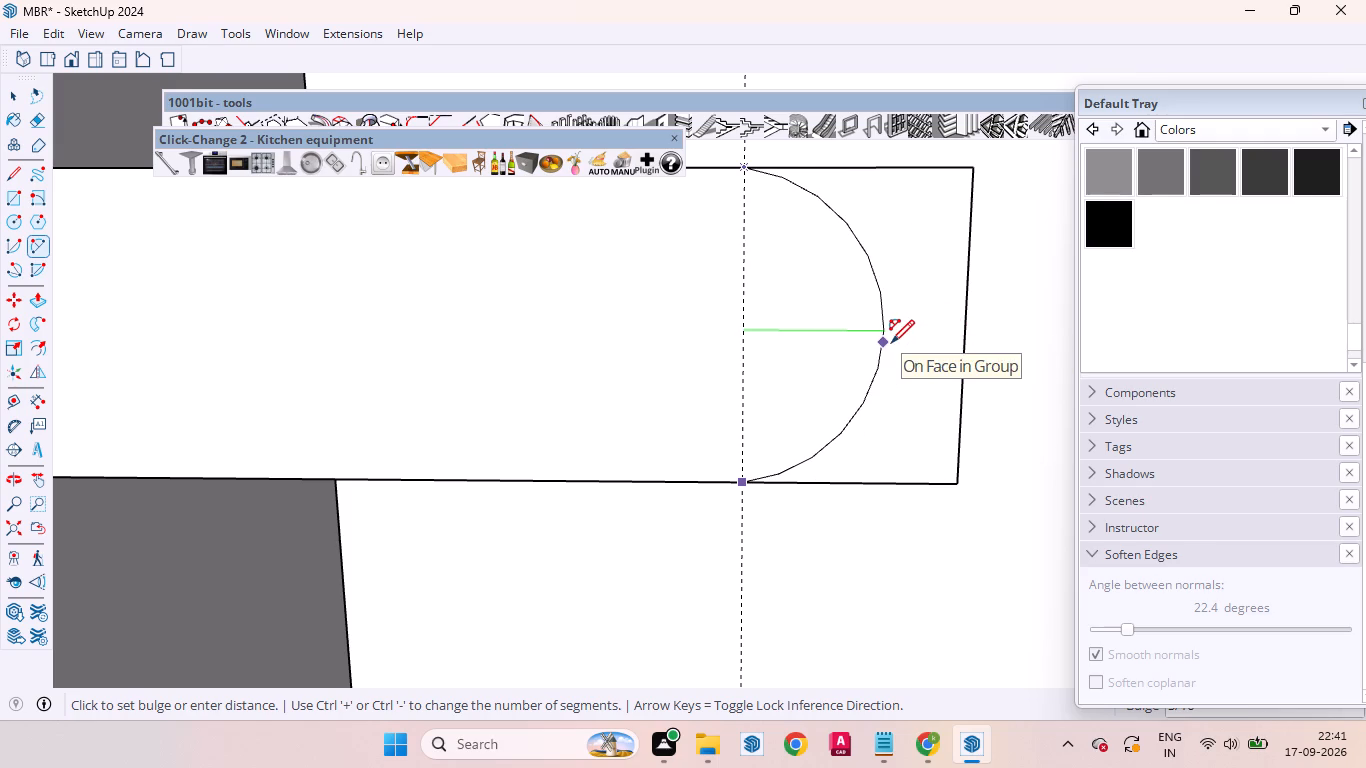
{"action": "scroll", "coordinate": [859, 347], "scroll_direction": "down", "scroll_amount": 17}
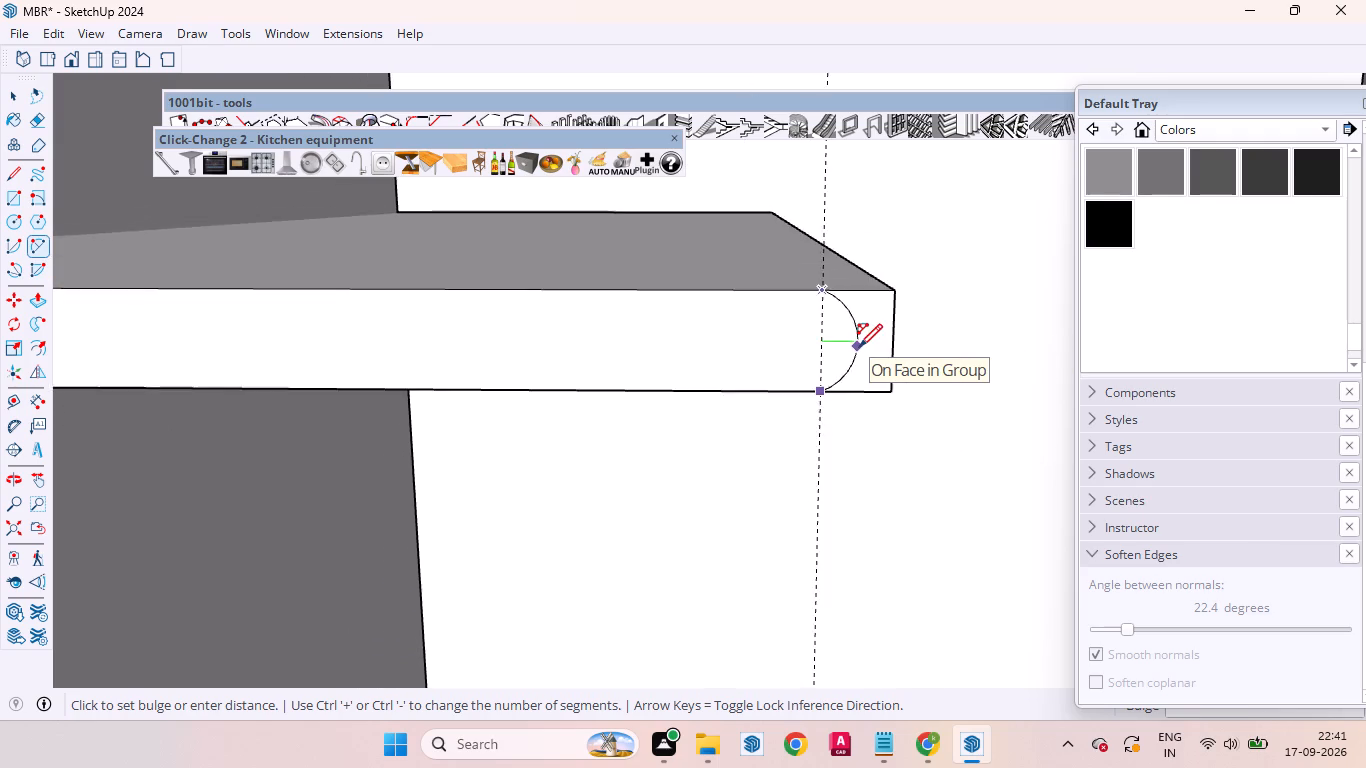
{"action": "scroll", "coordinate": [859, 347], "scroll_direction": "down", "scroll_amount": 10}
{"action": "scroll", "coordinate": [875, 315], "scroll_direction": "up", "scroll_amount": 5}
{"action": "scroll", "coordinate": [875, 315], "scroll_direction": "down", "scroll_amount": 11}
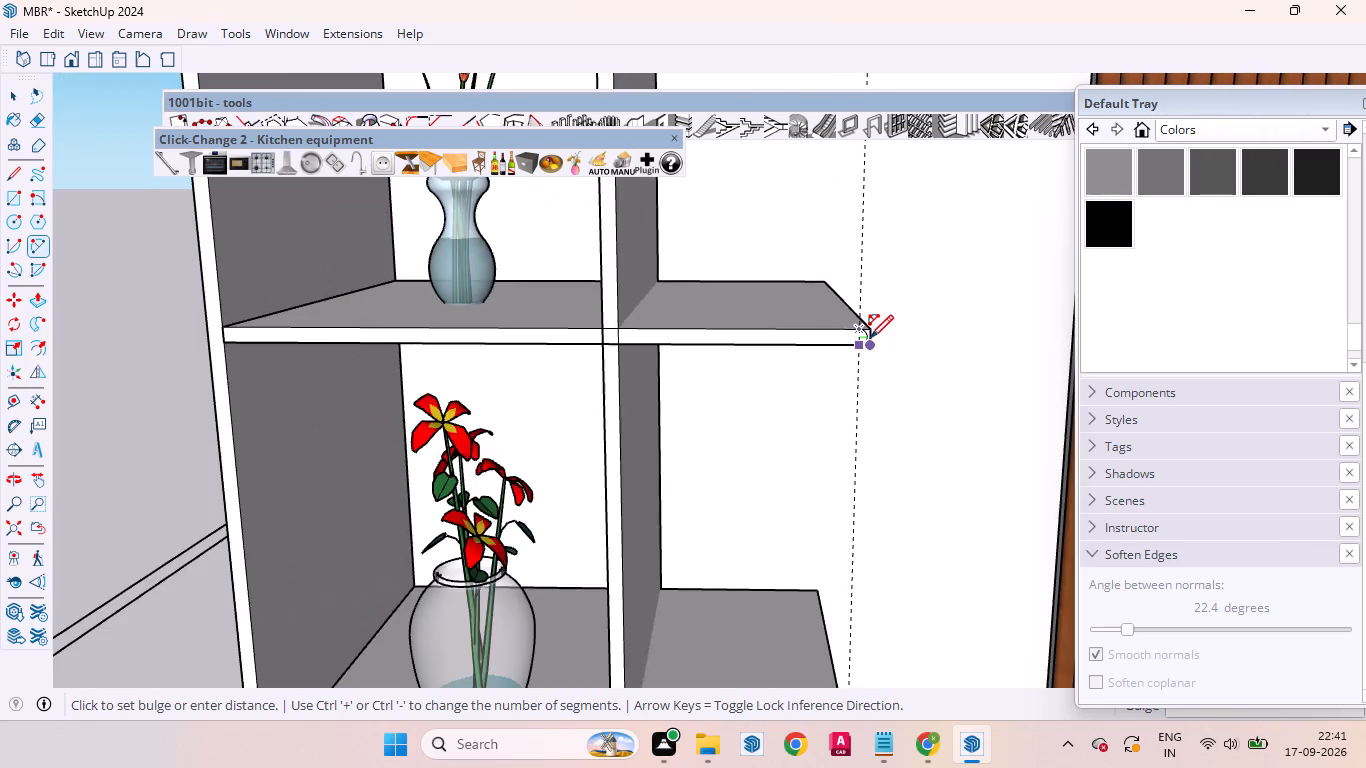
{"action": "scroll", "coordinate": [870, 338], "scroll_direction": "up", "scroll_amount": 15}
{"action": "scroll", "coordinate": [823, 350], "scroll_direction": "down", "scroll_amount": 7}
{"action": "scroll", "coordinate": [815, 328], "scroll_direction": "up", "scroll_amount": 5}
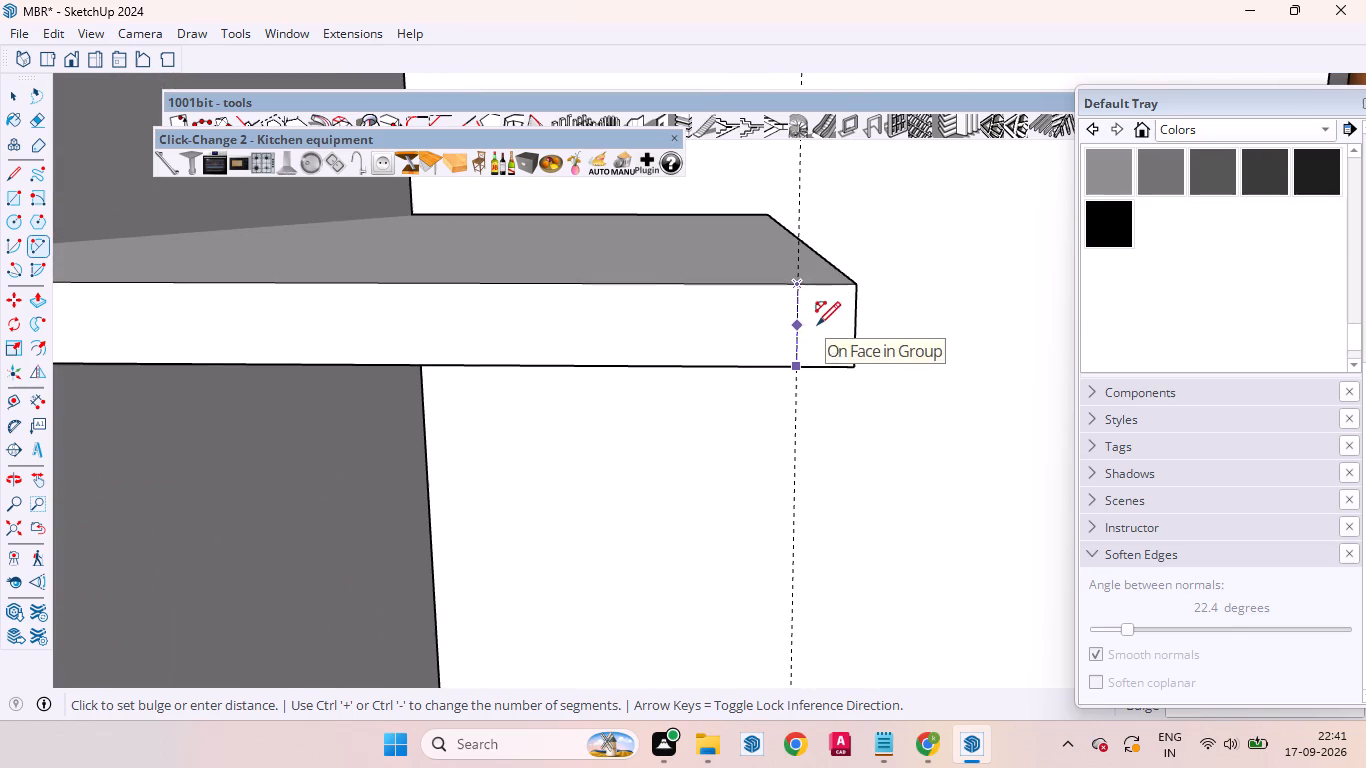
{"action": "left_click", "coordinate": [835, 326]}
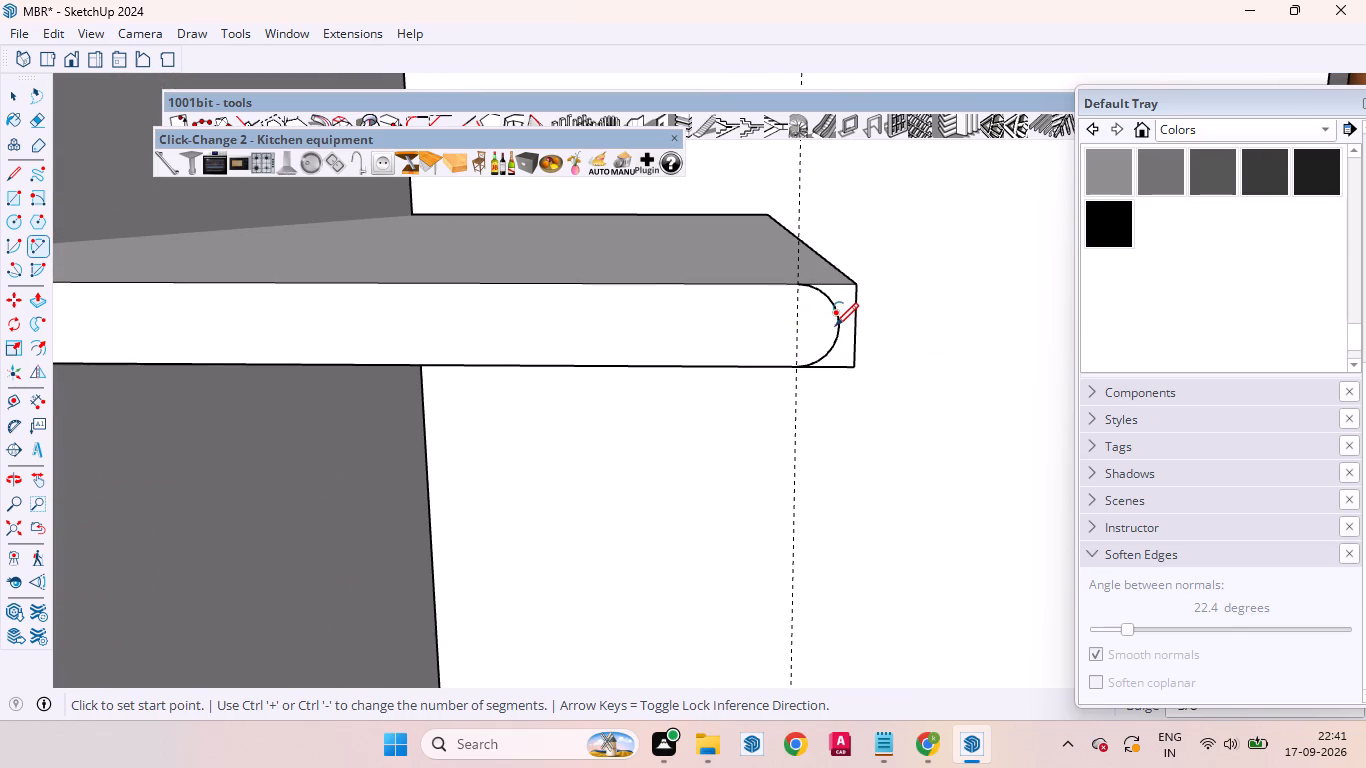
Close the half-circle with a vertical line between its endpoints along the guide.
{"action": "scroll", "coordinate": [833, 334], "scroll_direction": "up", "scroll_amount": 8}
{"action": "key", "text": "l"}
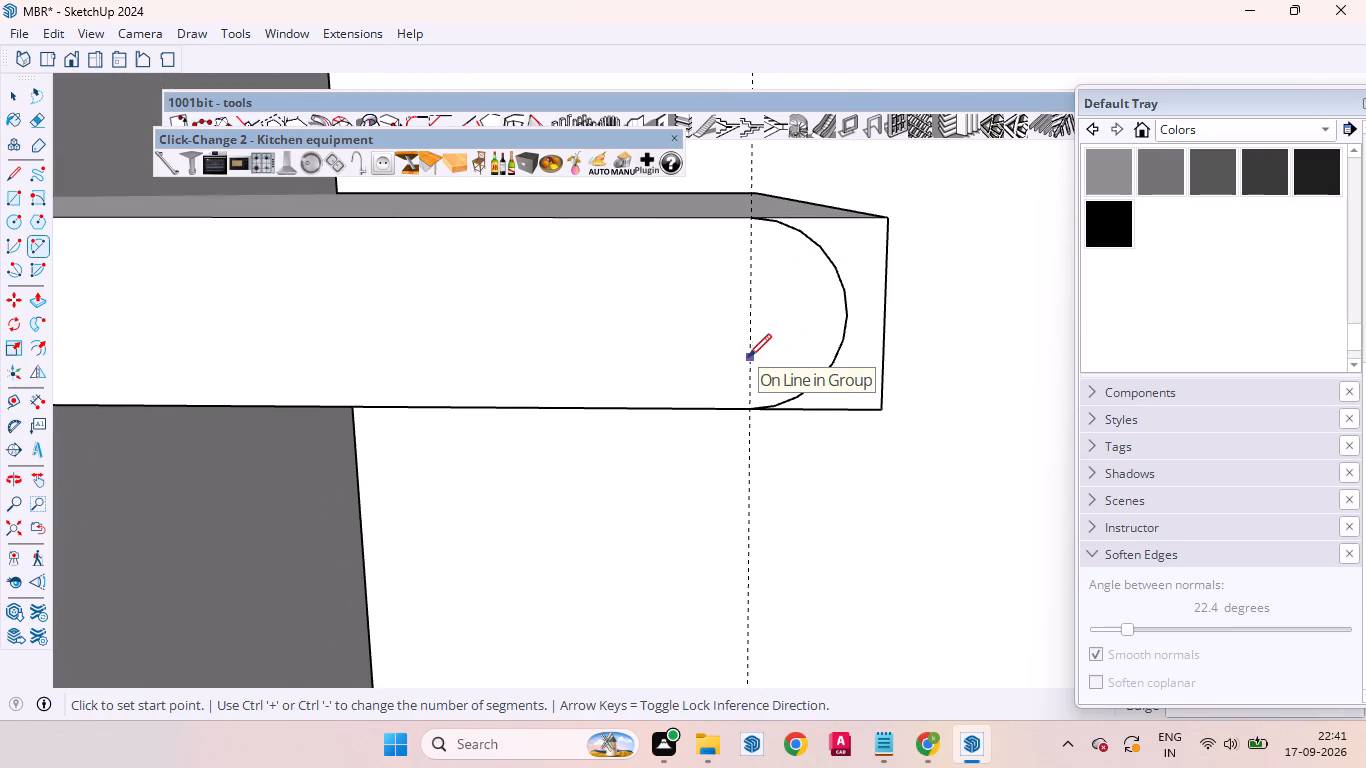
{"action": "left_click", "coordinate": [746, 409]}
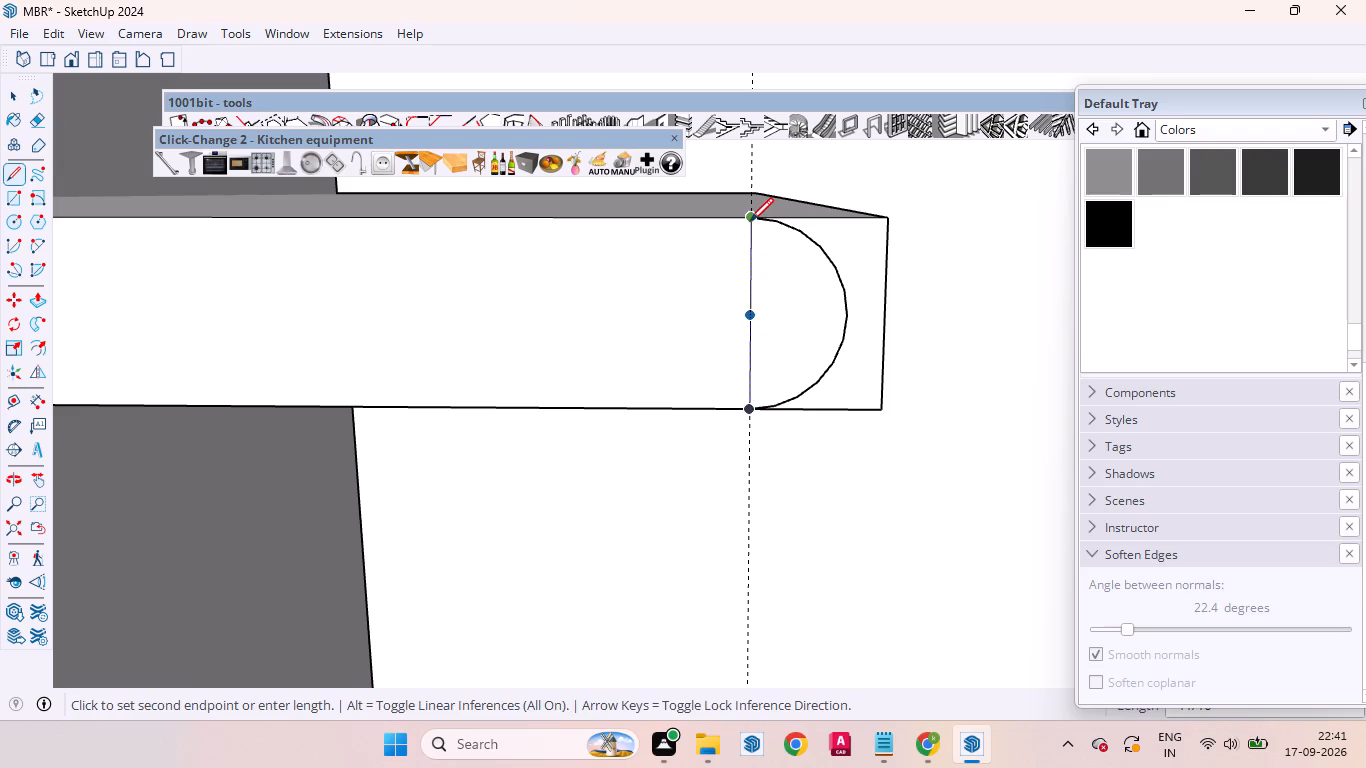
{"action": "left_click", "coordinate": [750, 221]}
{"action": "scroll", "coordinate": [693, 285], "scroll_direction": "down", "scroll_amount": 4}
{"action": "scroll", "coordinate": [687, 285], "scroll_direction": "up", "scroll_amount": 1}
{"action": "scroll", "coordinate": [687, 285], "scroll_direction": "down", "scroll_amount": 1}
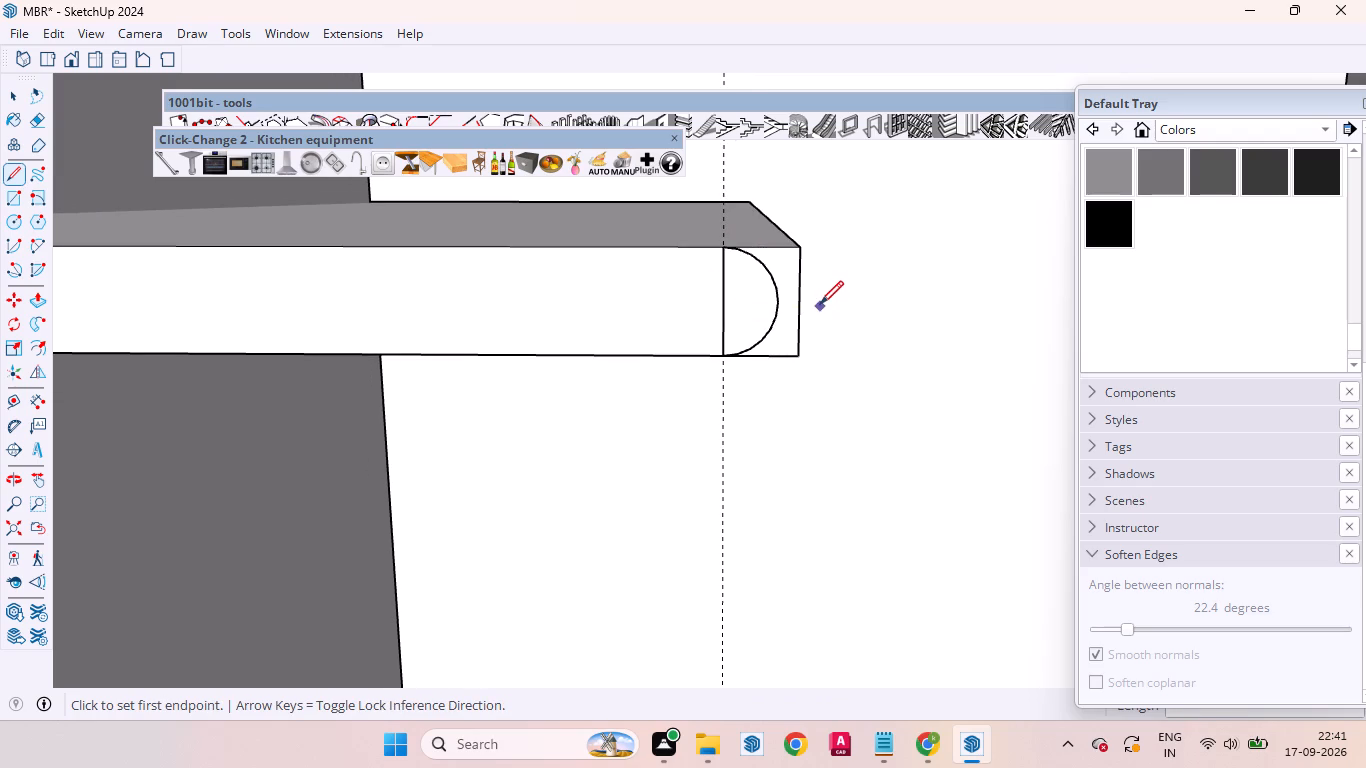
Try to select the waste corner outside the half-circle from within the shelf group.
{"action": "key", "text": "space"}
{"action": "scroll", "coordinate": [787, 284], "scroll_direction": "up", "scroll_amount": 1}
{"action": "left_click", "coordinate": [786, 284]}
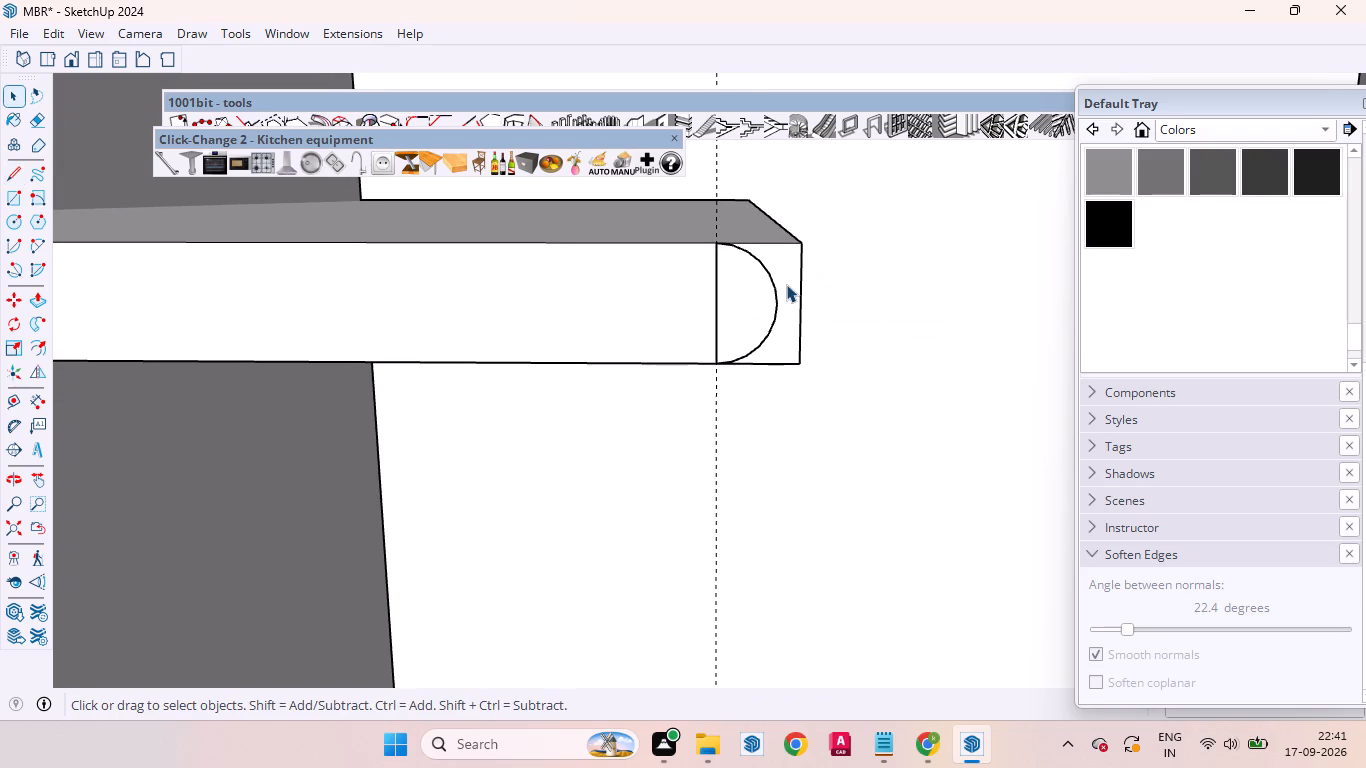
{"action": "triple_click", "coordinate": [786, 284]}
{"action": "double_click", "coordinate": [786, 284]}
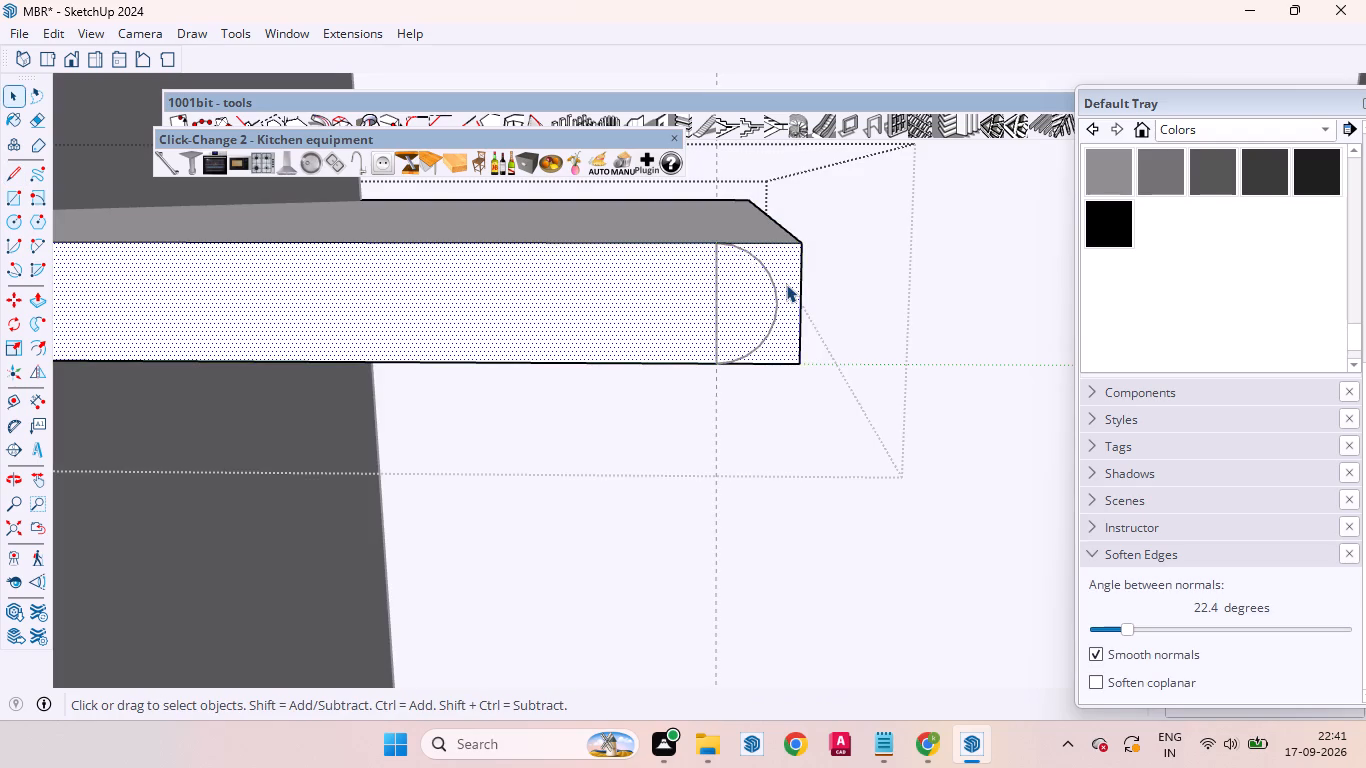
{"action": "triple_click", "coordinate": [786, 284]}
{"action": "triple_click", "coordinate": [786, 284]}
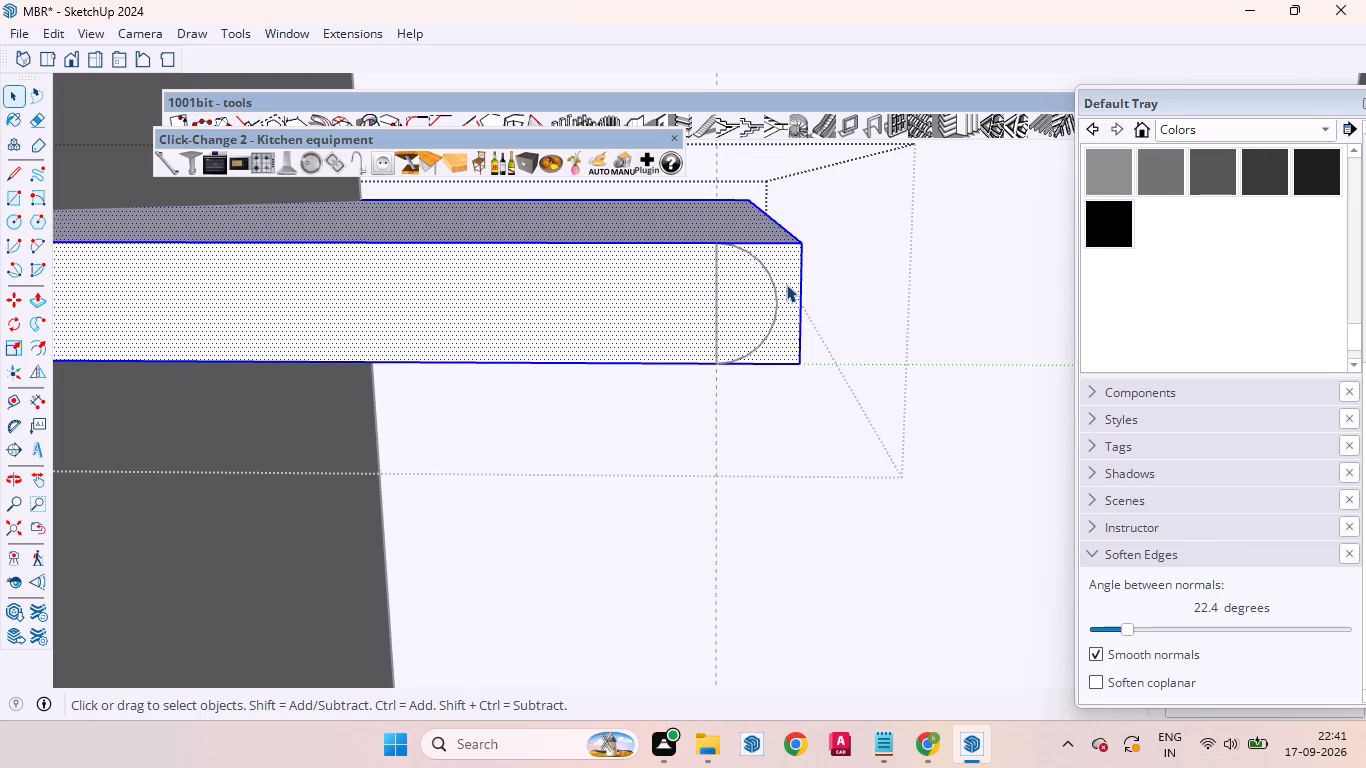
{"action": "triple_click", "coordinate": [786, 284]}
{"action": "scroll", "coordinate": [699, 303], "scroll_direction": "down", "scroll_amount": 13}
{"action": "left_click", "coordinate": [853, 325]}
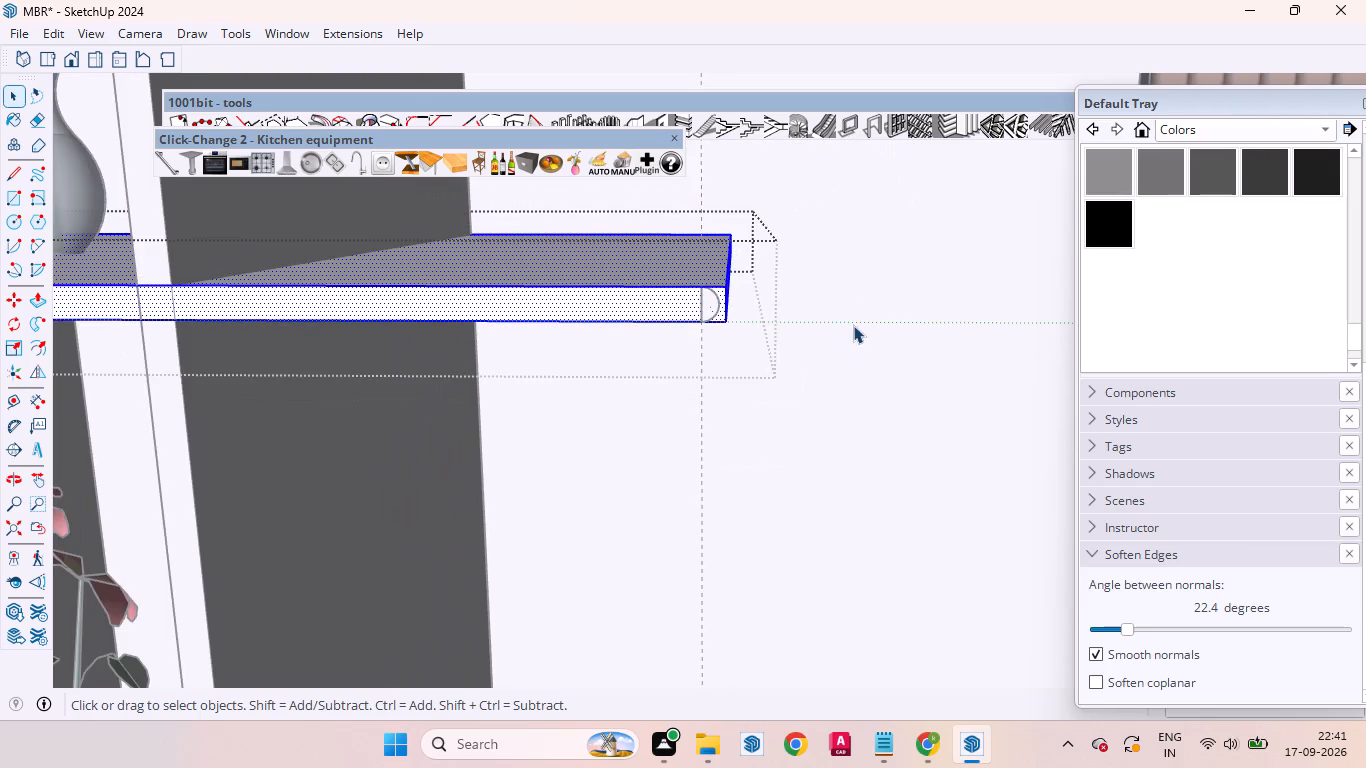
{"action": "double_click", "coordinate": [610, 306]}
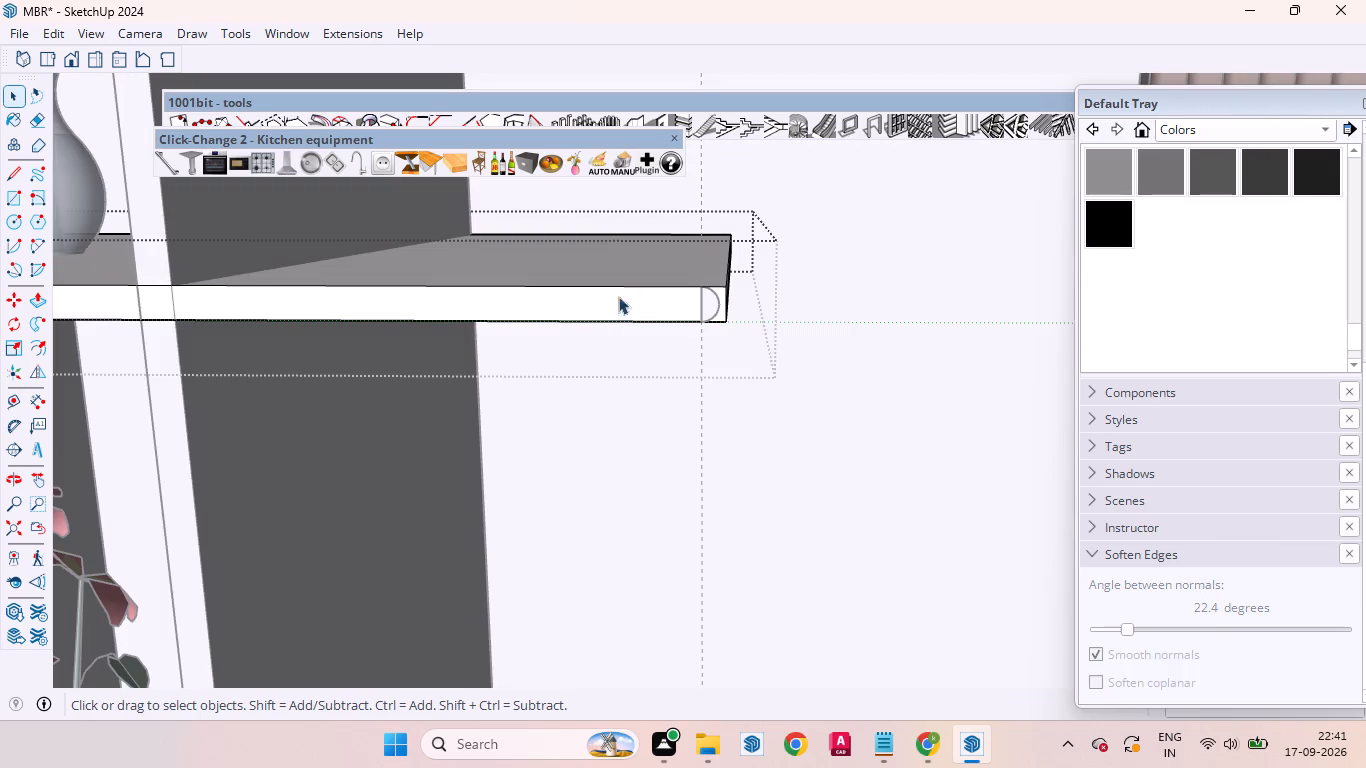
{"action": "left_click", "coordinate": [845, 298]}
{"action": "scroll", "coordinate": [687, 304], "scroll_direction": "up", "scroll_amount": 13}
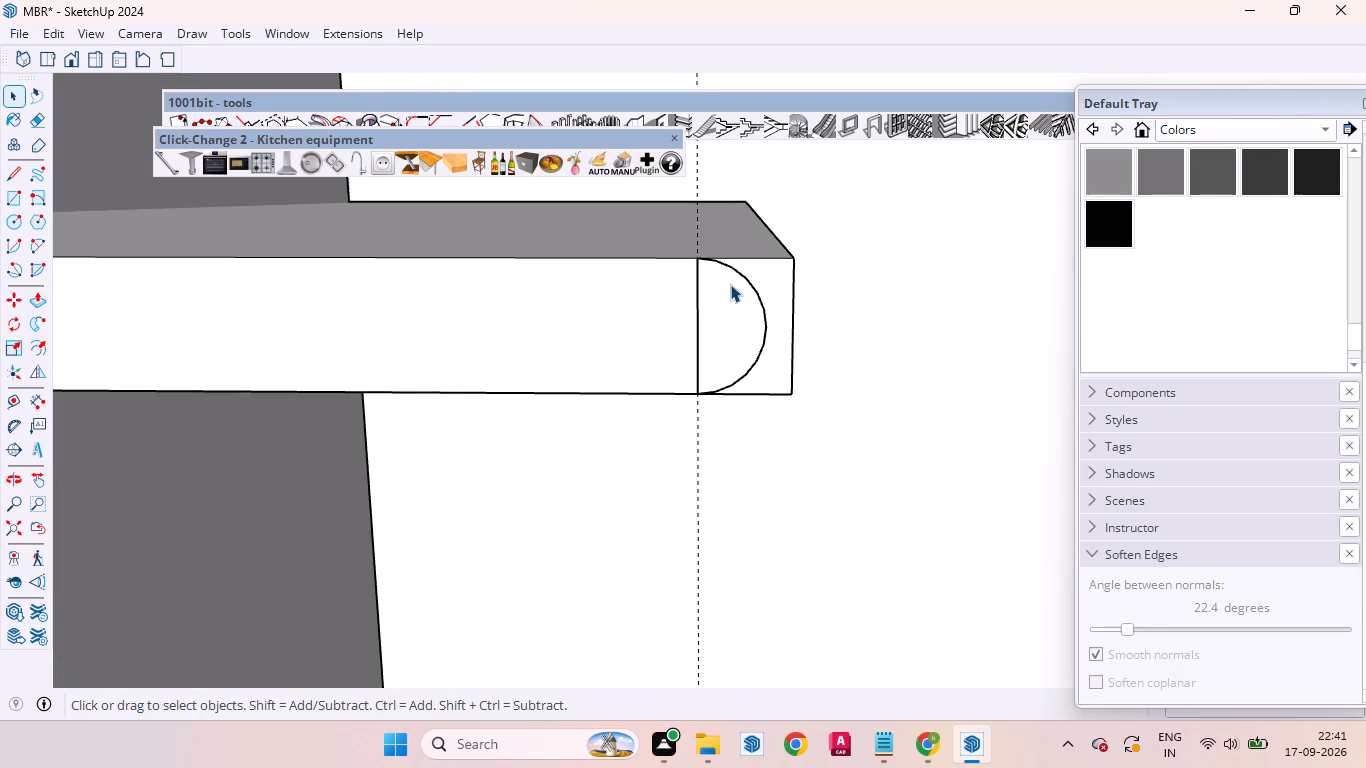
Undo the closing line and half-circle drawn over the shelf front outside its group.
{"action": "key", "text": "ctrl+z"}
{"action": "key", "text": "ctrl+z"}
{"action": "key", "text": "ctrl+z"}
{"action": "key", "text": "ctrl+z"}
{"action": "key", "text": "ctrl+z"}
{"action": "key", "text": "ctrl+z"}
Inside the shelf group, draw a half-circle across the front's full thickness at the guide, bulging toward the free end.
{"action": "scroll", "coordinate": [730, 284], "scroll_direction": "down", "scroll_amount": 7}
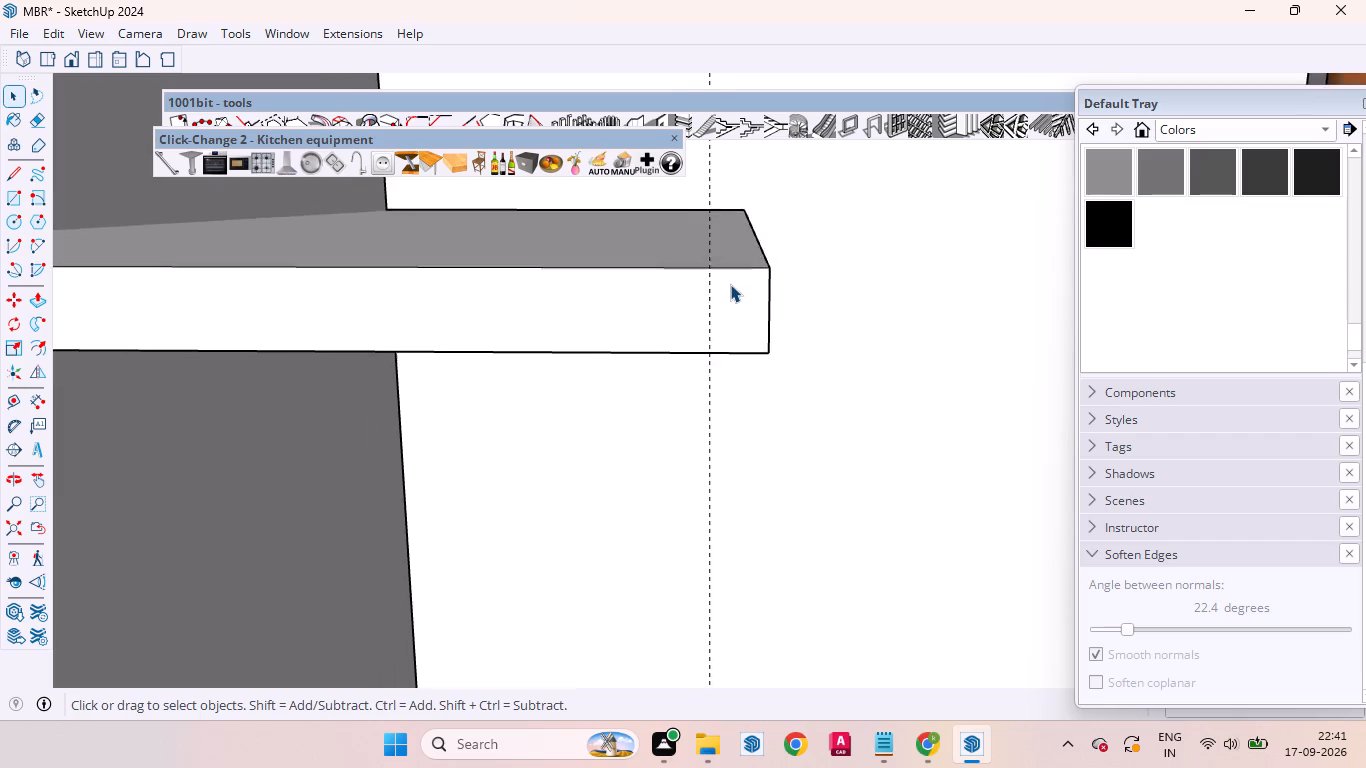
{"action": "scroll", "coordinate": [730, 284], "scroll_direction": "down", "scroll_amount": 7}
{"action": "double_click", "coordinate": [676, 294]}
{"action": "scroll", "coordinate": [763, 292], "scroll_direction": "up", "scroll_amount": 13}
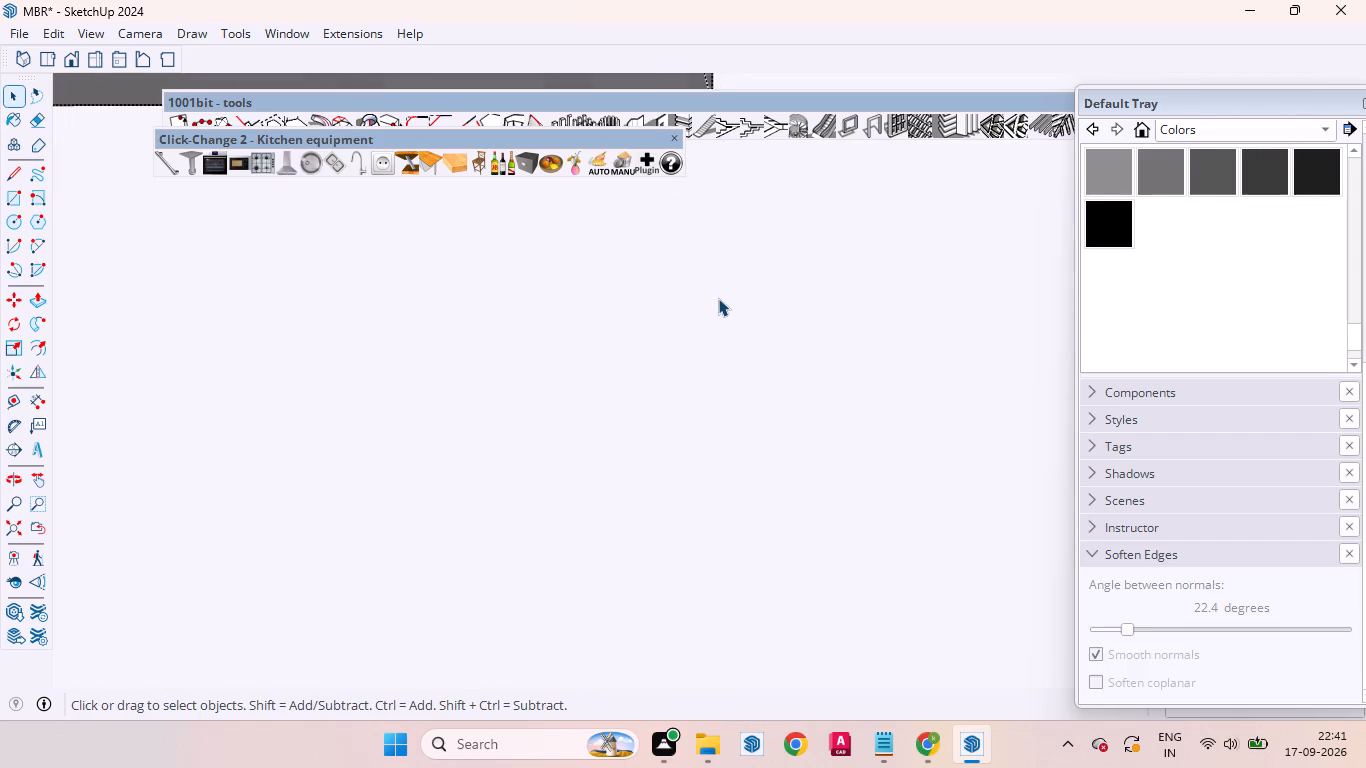
{"action": "scroll", "coordinate": [718, 298], "scroll_direction": "down", "scroll_amount": 14}
{"action": "scroll", "coordinate": [671, 287], "scroll_direction": "up", "scroll_amount": 8}
{"action": "key", "text": "a"}
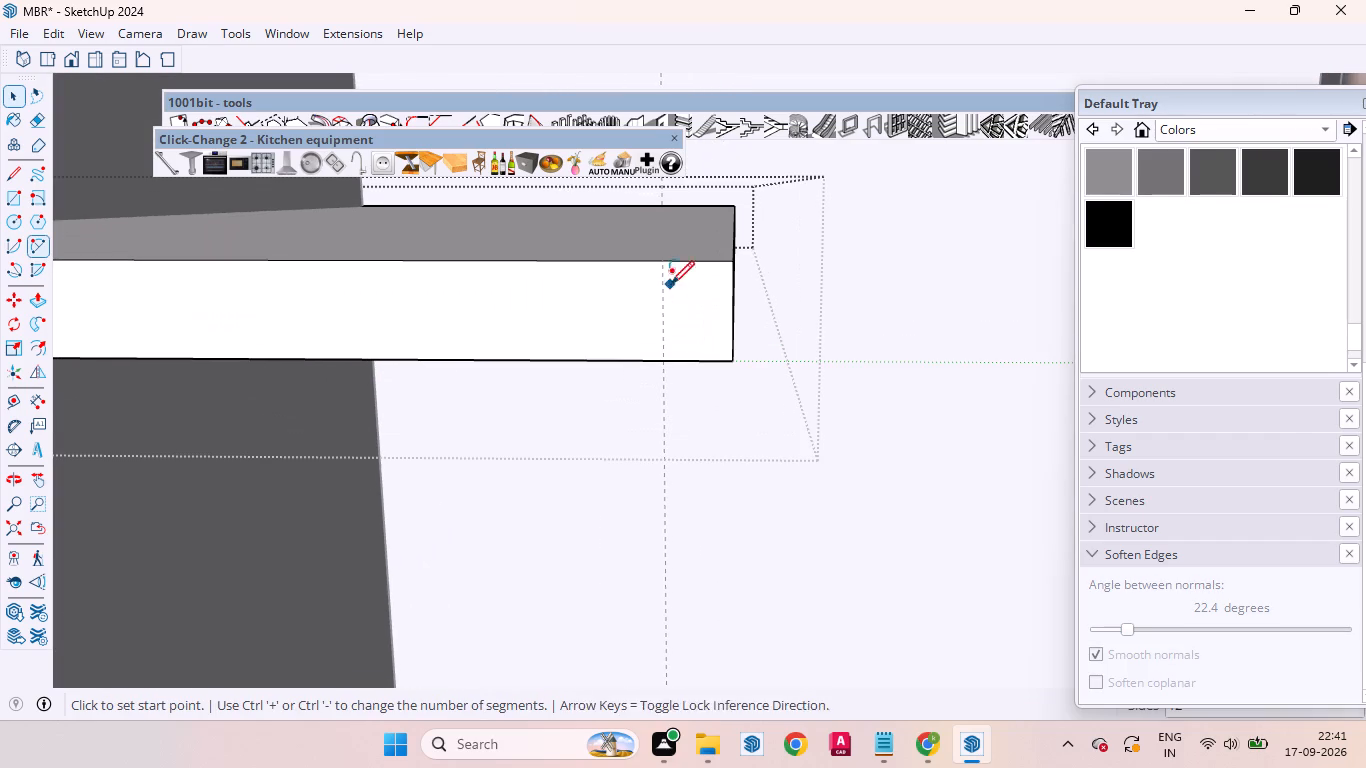
{"action": "left_click", "coordinate": [663, 264]}
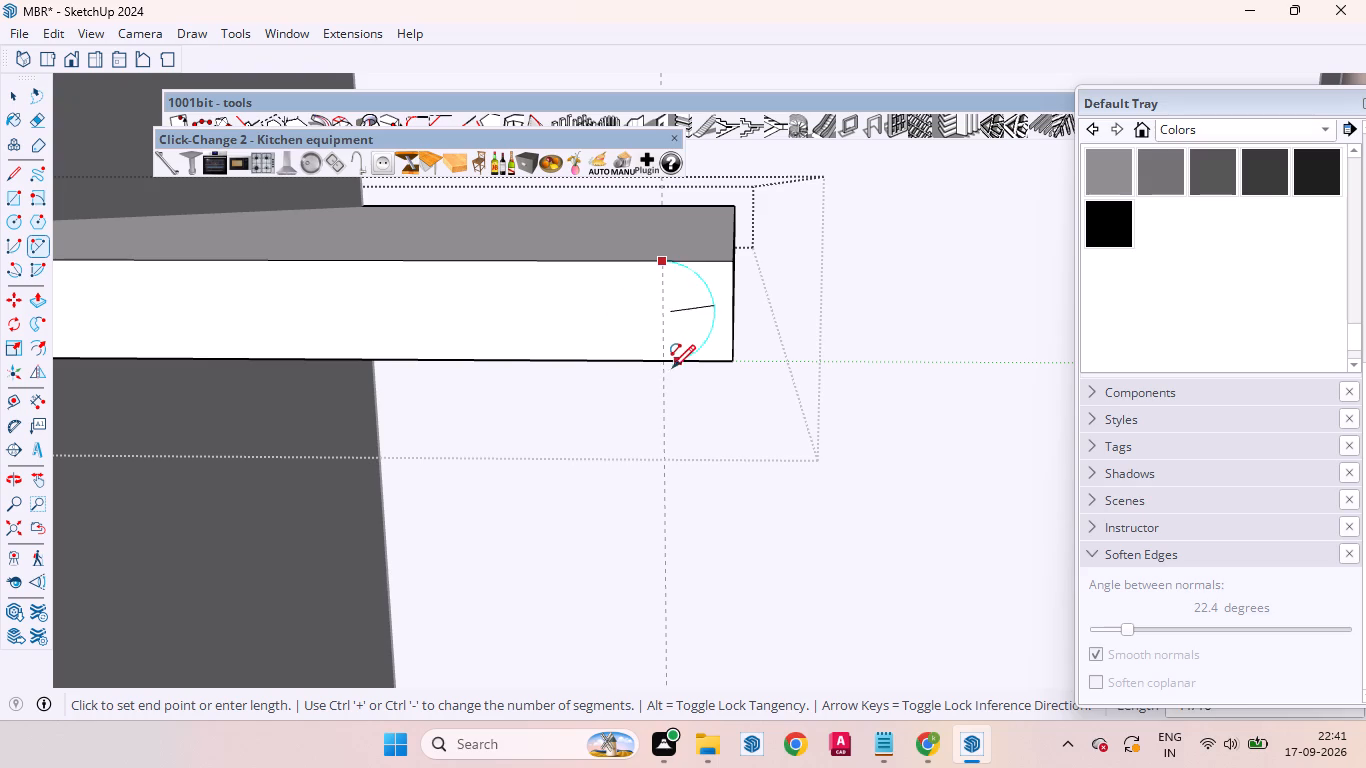
{"action": "left_click", "coordinate": [660, 366]}
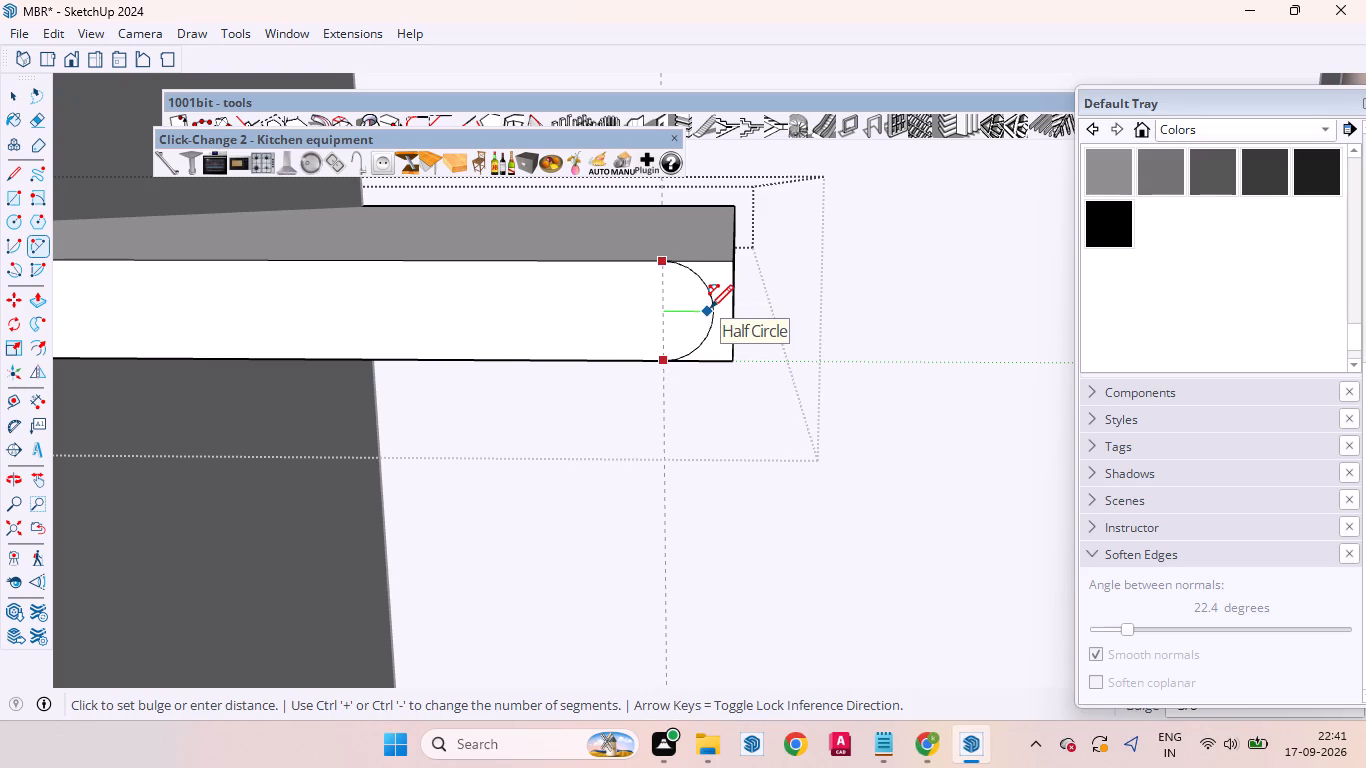
{"action": "left_click", "coordinate": [710, 308]}
Push the waste corner face outside the half-circle back through the shelf's full depth to leave a rounded free end.
{"action": "key", "text": "space"}
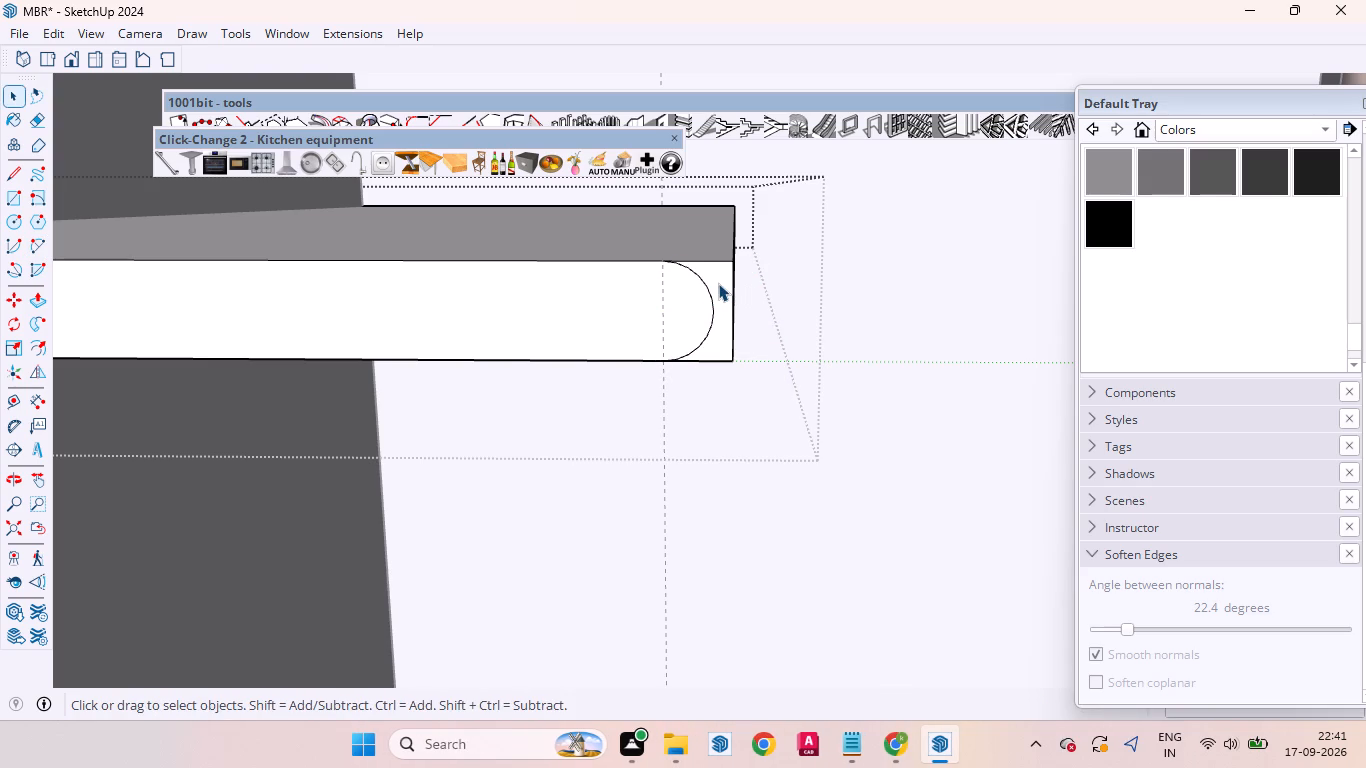
{"action": "left_click", "coordinate": [718, 283]}
{"action": "key", "text": "p"}
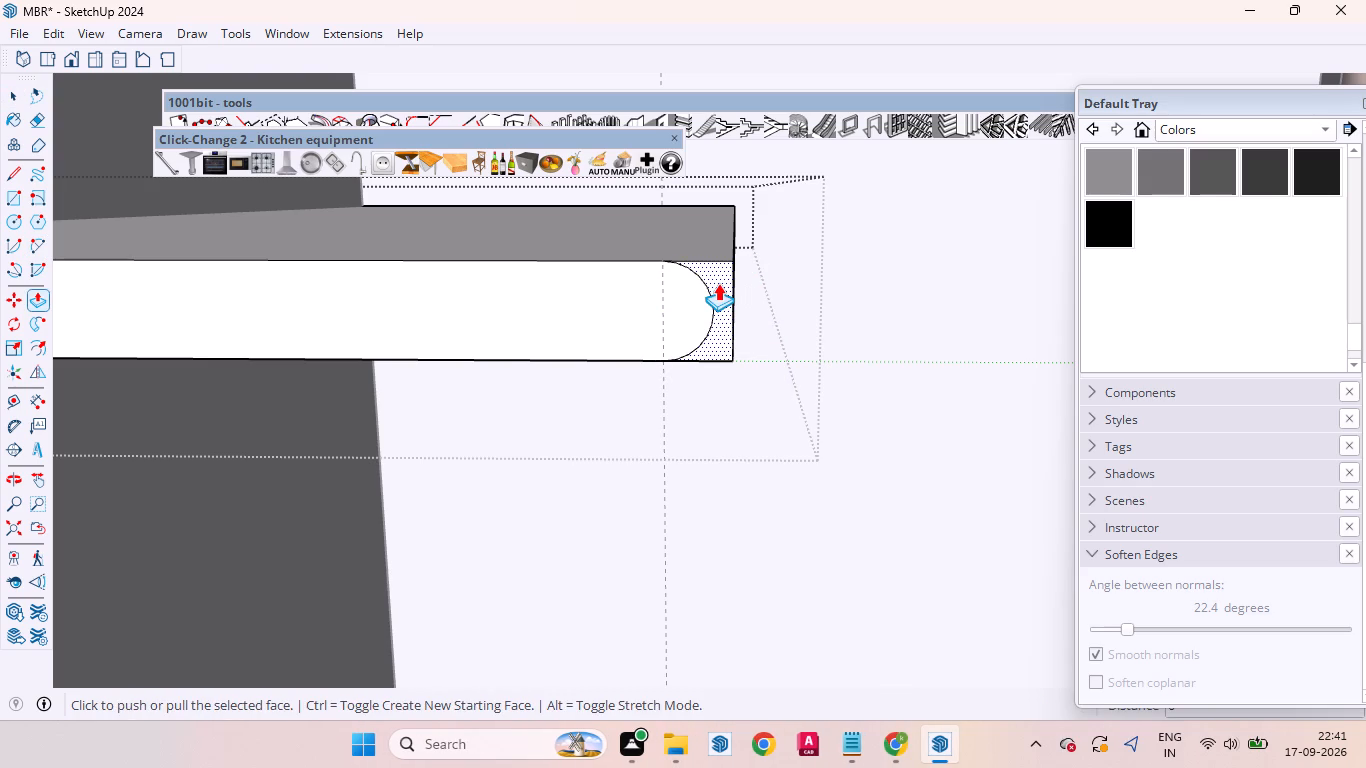
{"action": "left_click", "coordinate": [718, 283]}
{"action": "left_click", "coordinate": [805, 223]}
{"action": "scroll", "coordinate": [673, 265], "scroll_direction": "down", "scroll_amount": 5}
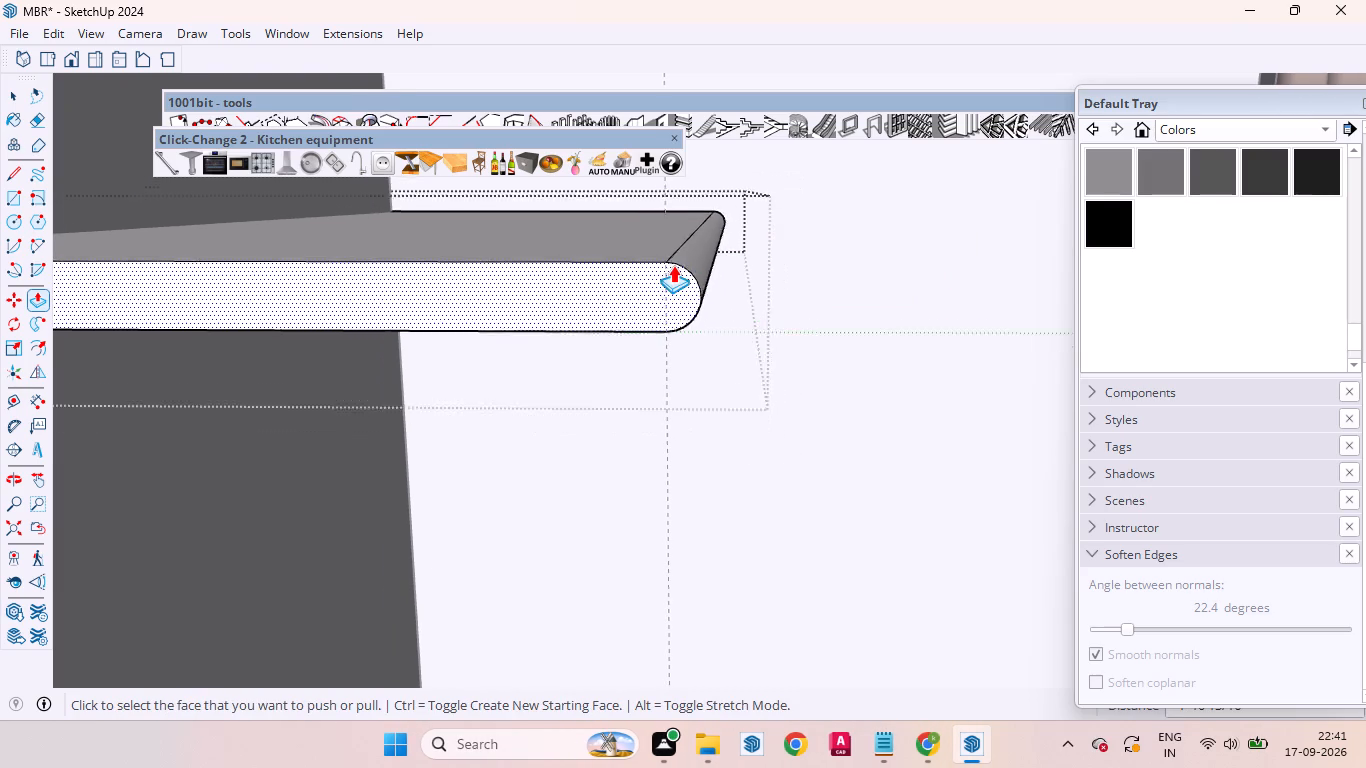
{"action": "scroll", "coordinate": [673, 265], "scroll_direction": "down", "scroll_amount": 1}
{"action": "scroll", "coordinate": [741, 268], "scroll_direction": "up", "scroll_amount": 6}
{"action": "scroll", "coordinate": [657, 316], "scroll_direction": "down", "scroll_amount": 7}
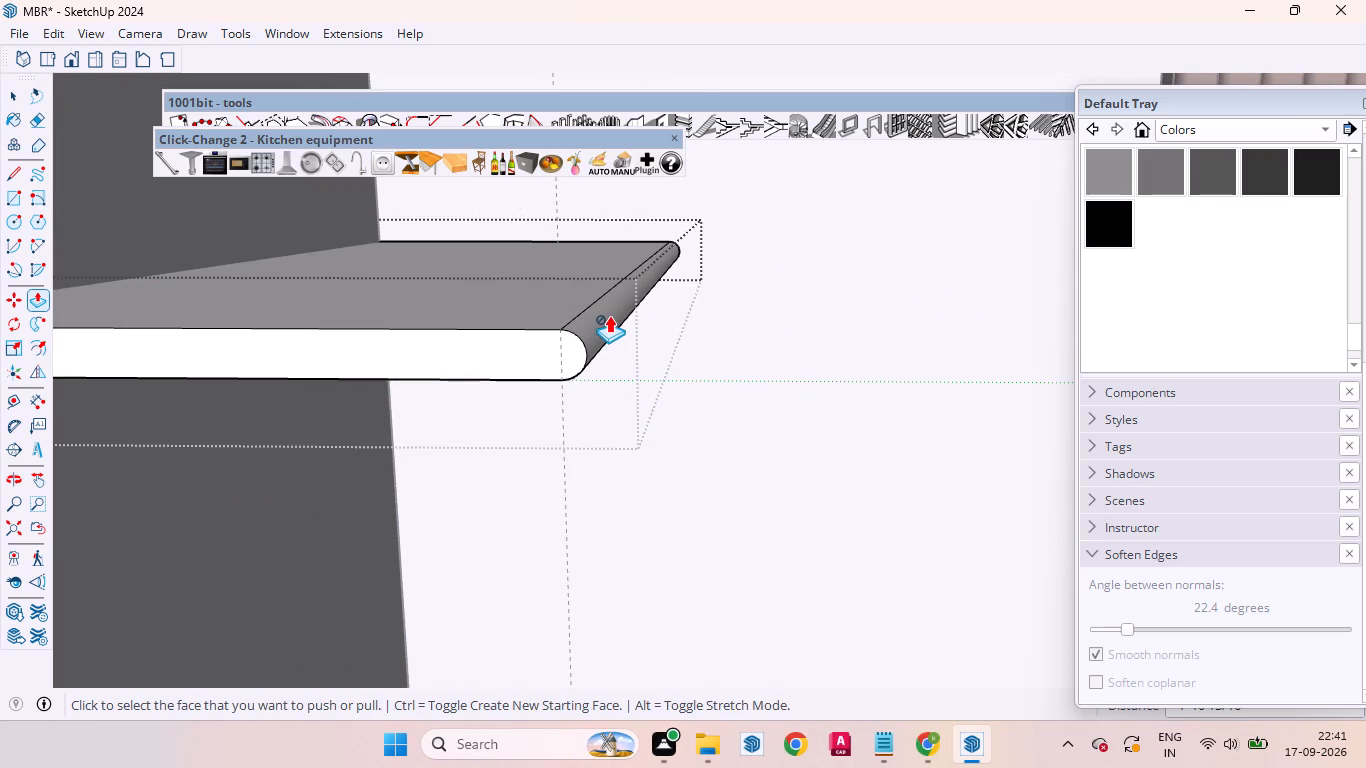
{"action": "left_click", "coordinate": [604, 321]}
{"action": "key", "text": "Escape"}
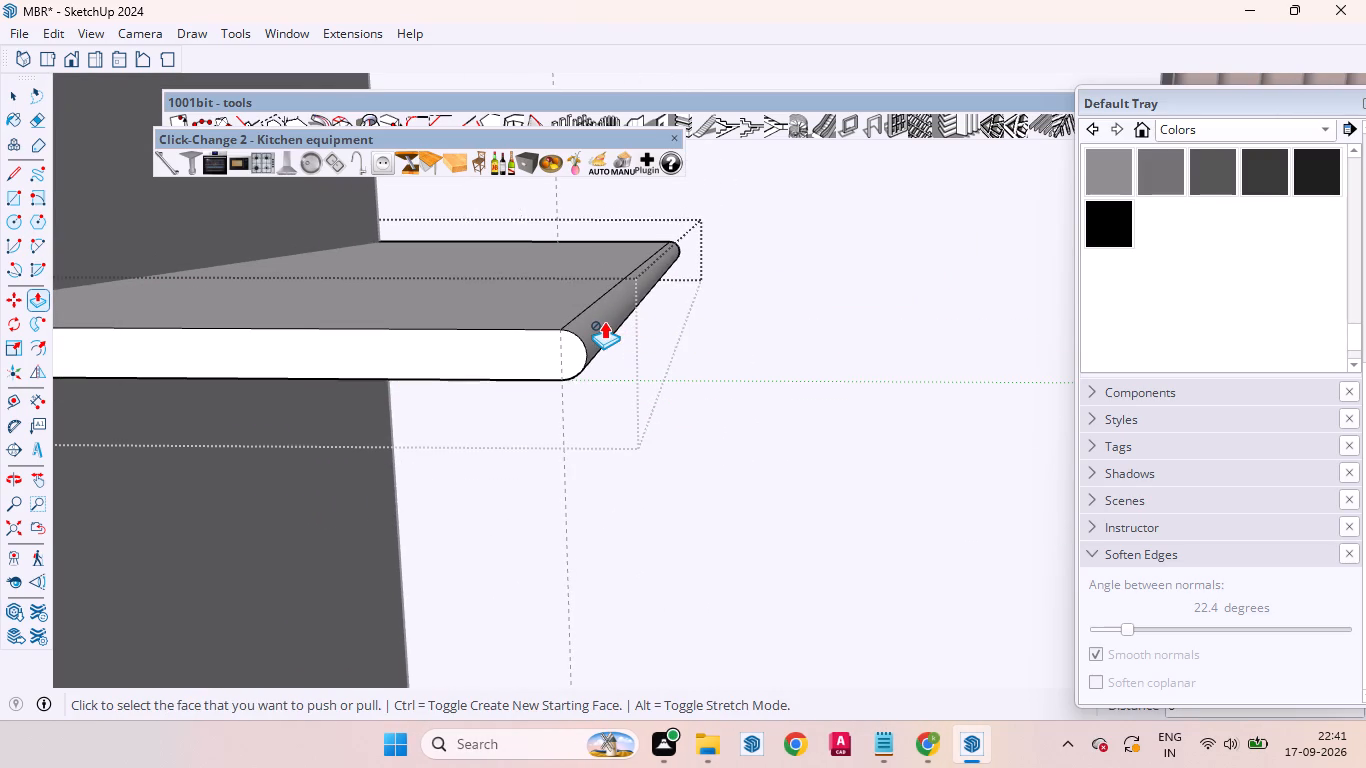
Soften the edges of the whole shelf geometry with an angle between normals of 22.4 degrees, and leave the group.
{"action": "key", "text": "space"}
{"action": "left_click", "coordinate": [594, 314]}
{"action": "double_click", "coordinate": [594, 314]}
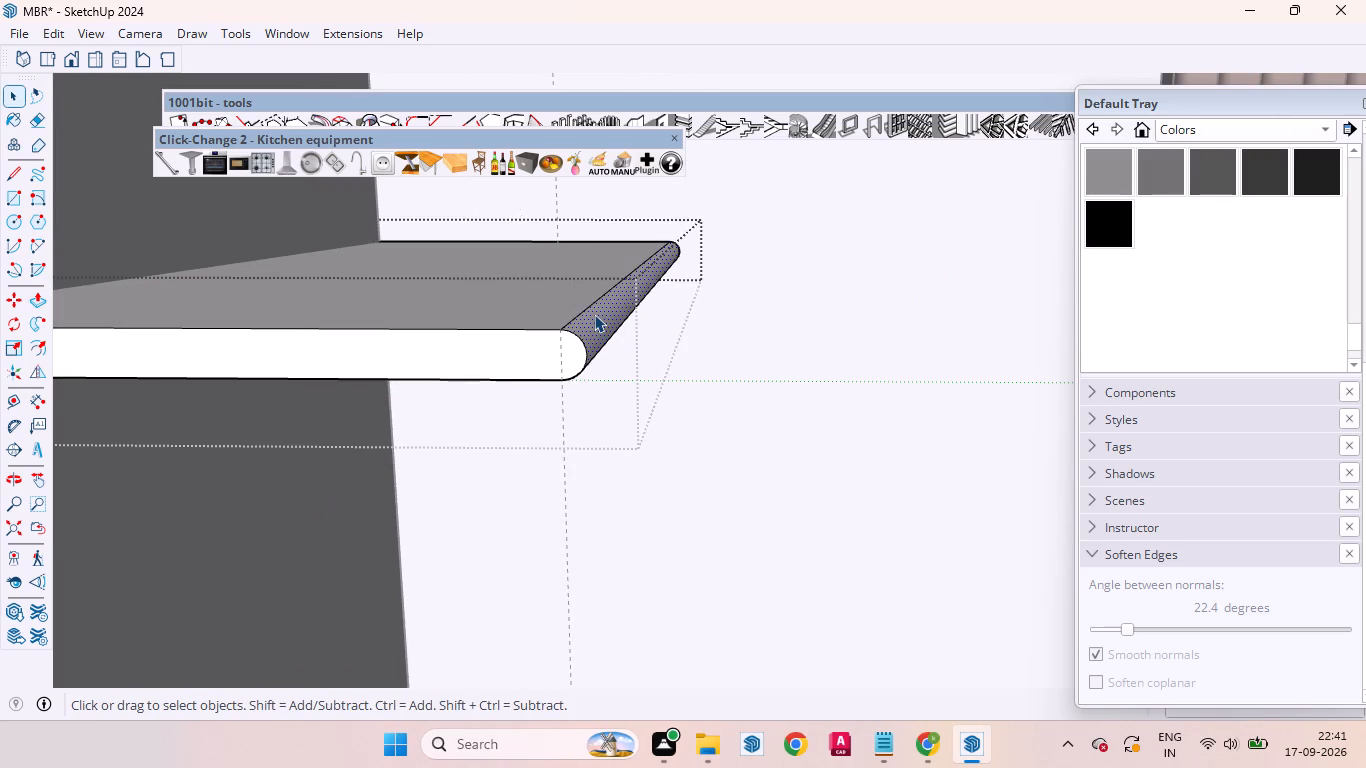
{"action": "double_click", "coordinate": [594, 314]}
{"action": "right_click", "coordinate": [594, 314]}
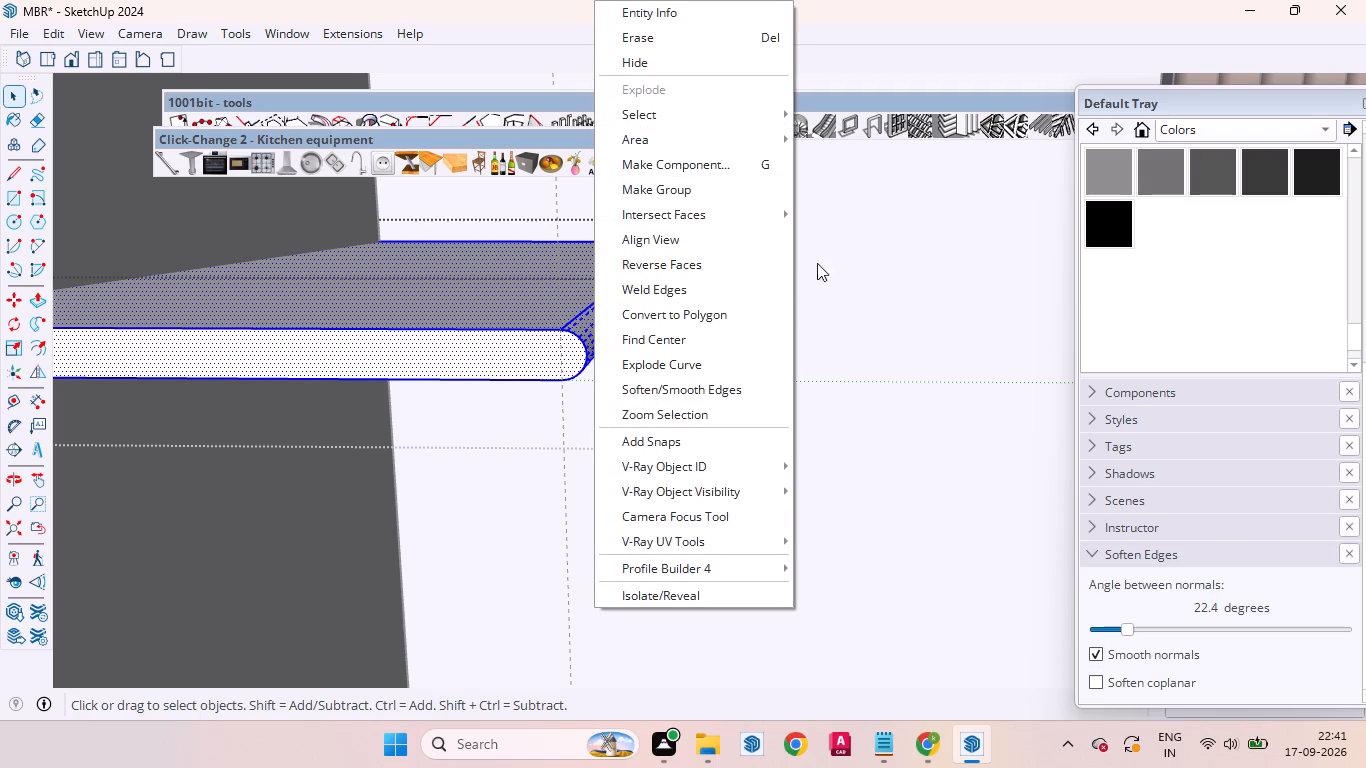
{"action": "left_click", "coordinate": [876, 268]}
{"action": "double_click", "coordinate": [598, 315]}
{"action": "right_click", "coordinate": [598, 315]}
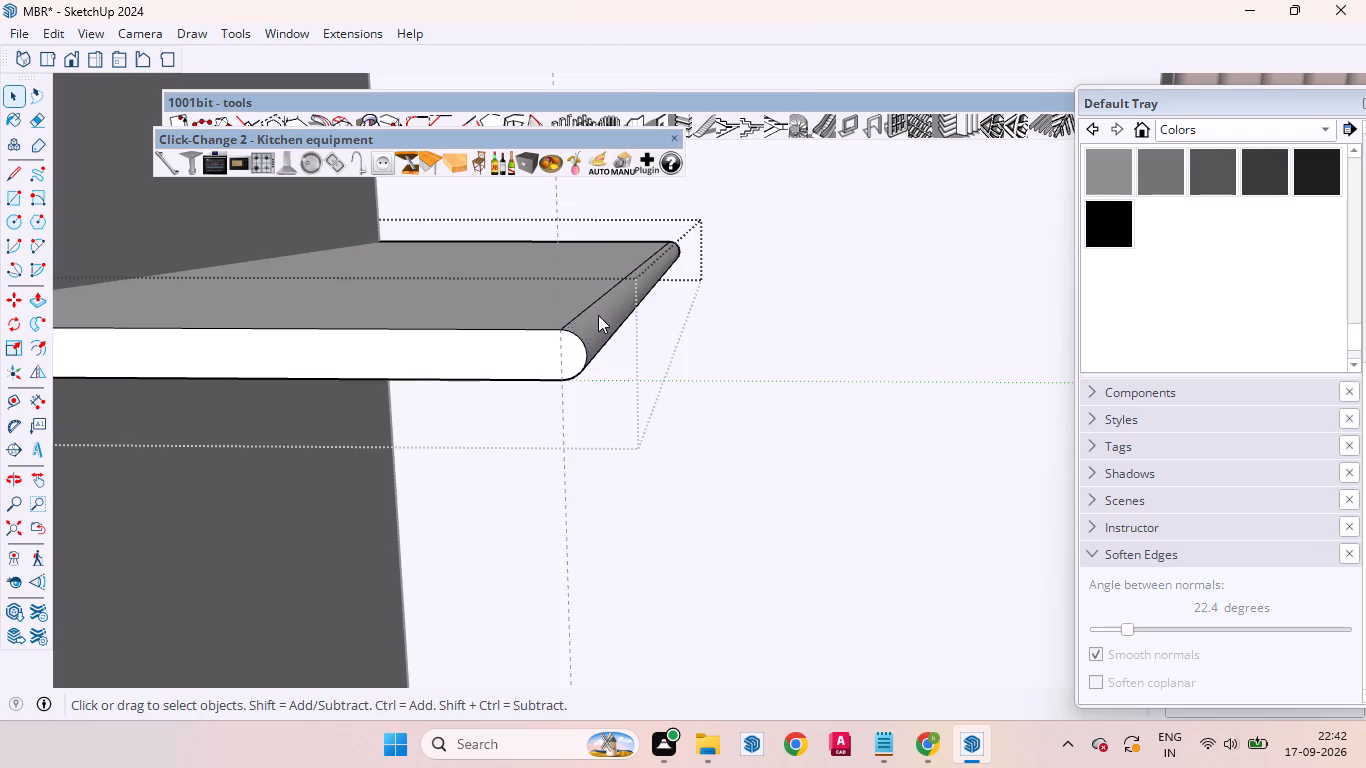
{"action": "key", "text": "Escape"}
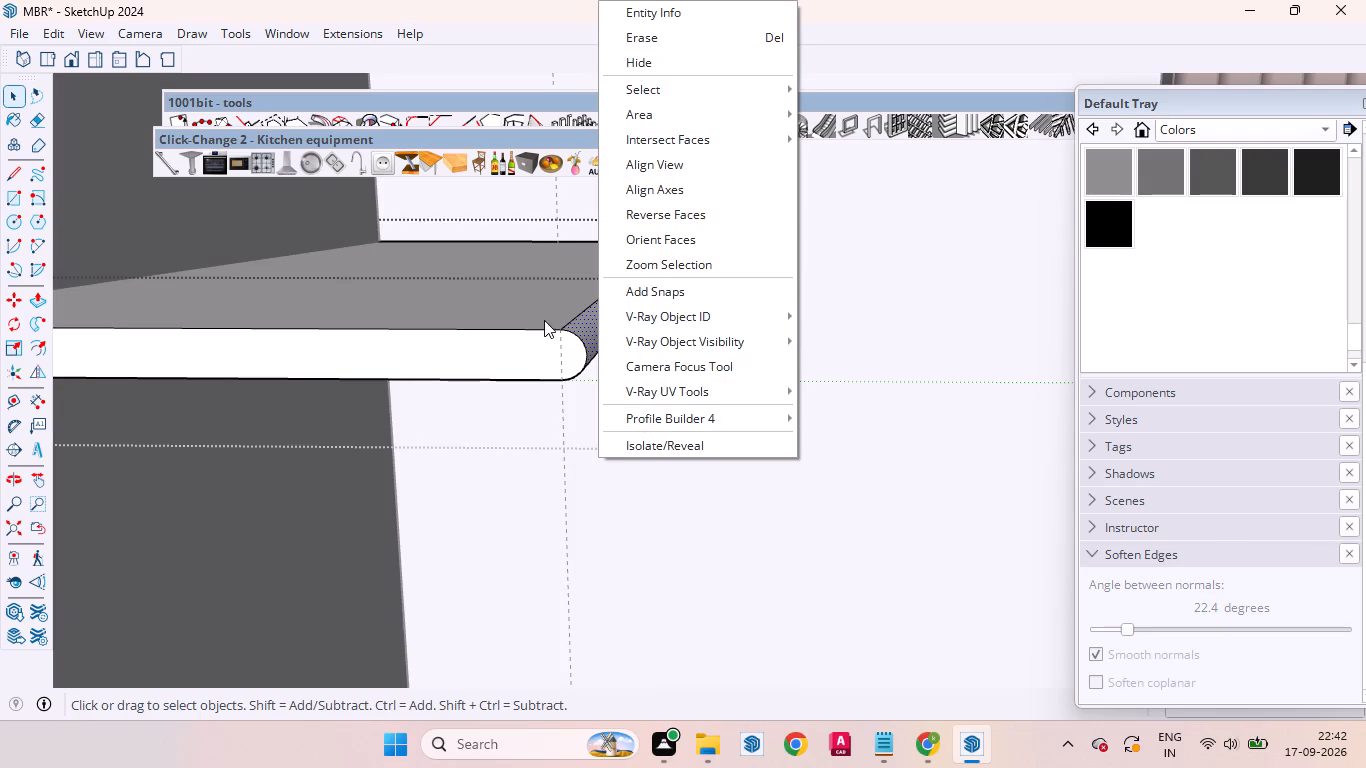
{"action": "left_click", "coordinate": [544, 320]}
{"action": "triple_click", "coordinate": [555, 302]}
{"action": "right_click", "coordinate": [555, 302]}
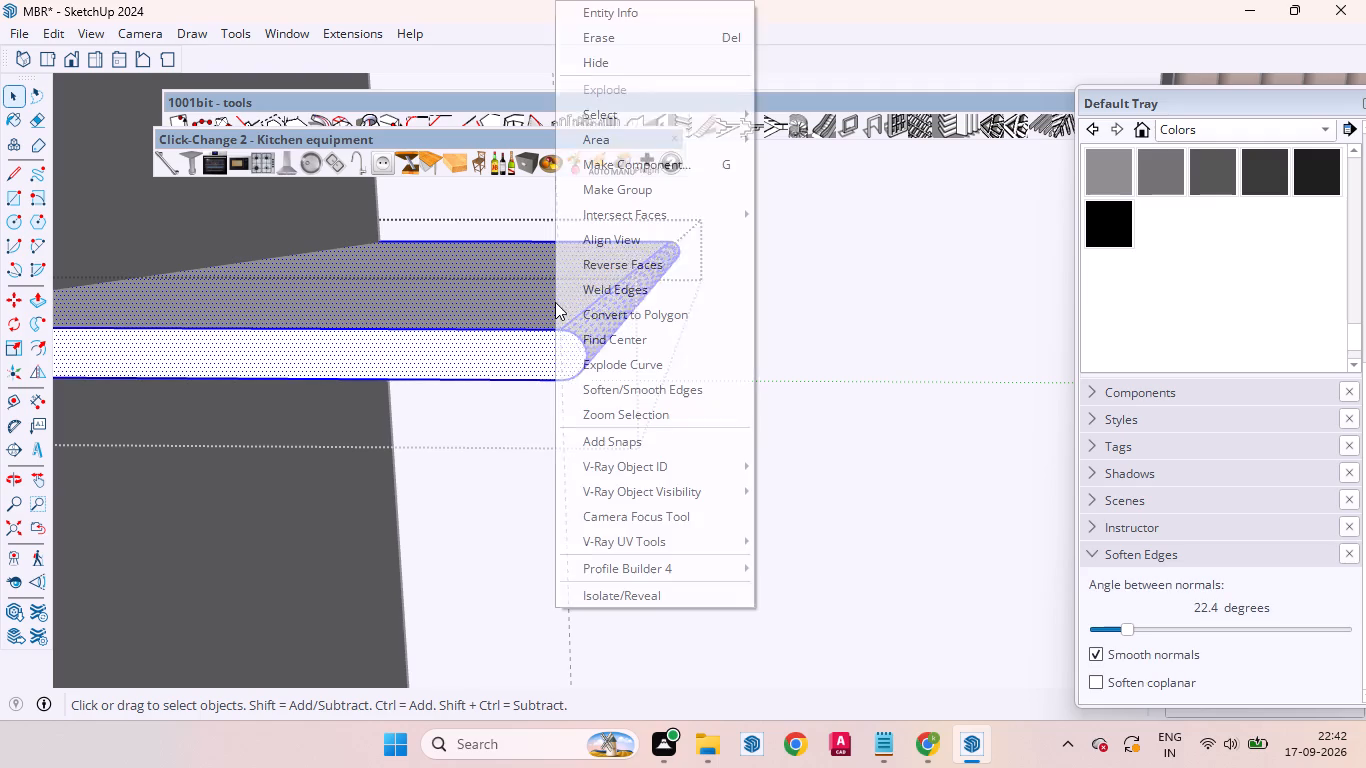
{"action": "left_click", "coordinate": [656, 388]}
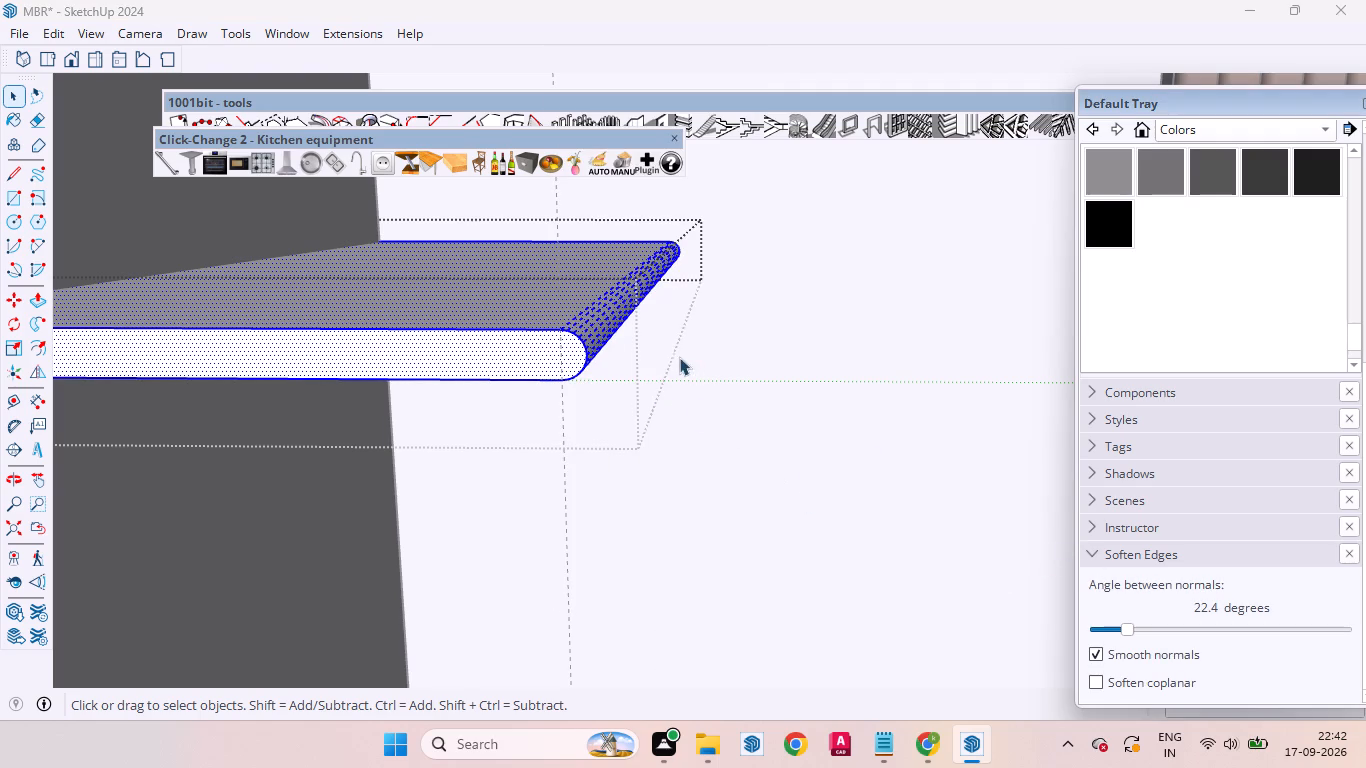
{"action": "left_click", "coordinate": [729, 436]}
{"action": "scroll", "coordinate": [589, 366], "scroll_direction": "up", "scroll_amount": 2}
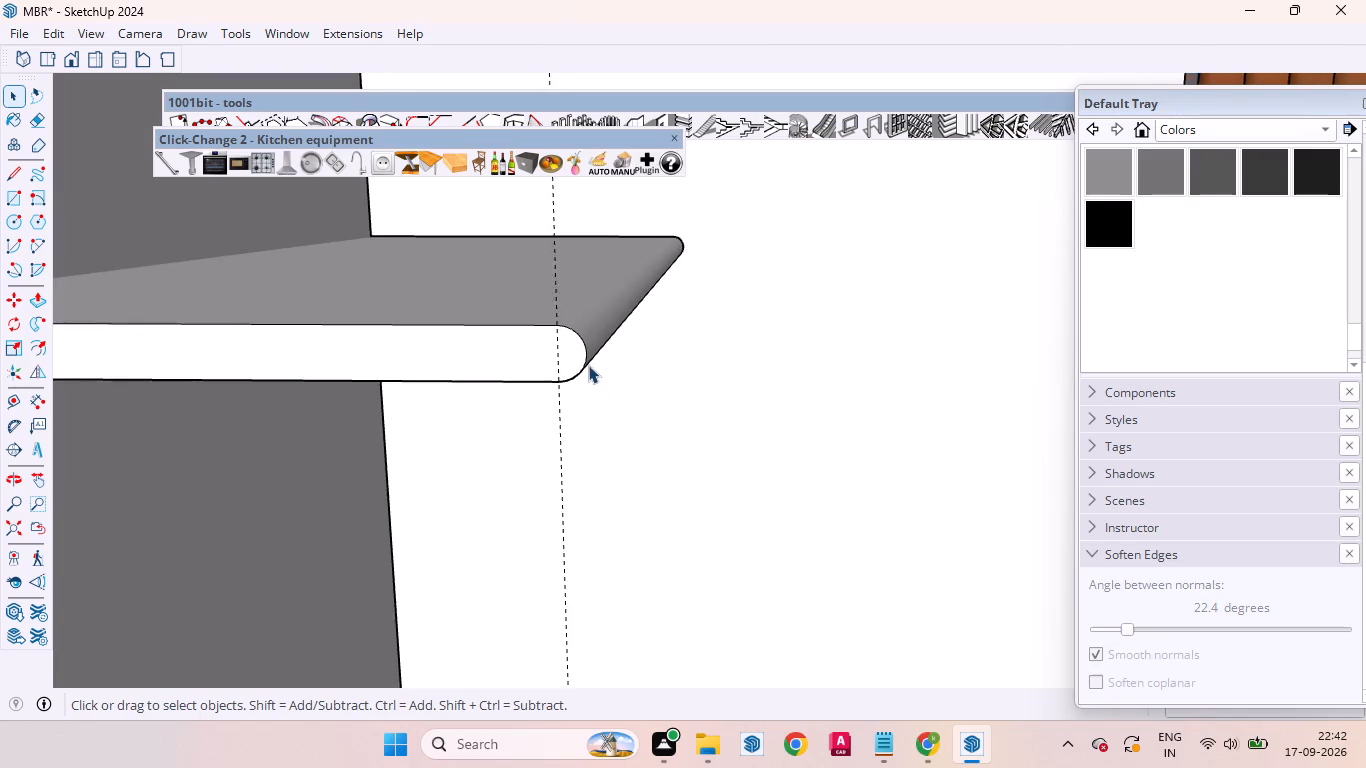
Inside the left bay's lowest shelf group, draw a half-circle across the front's full thickness at the guide, bulging toward the free end.
{"action": "scroll", "coordinate": [588, 365], "scroll_direction": "up", "scroll_amount": 2}
{"action": "scroll", "coordinate": [588, 361], "scroll_direction": "down", "scroll_amount": 20}
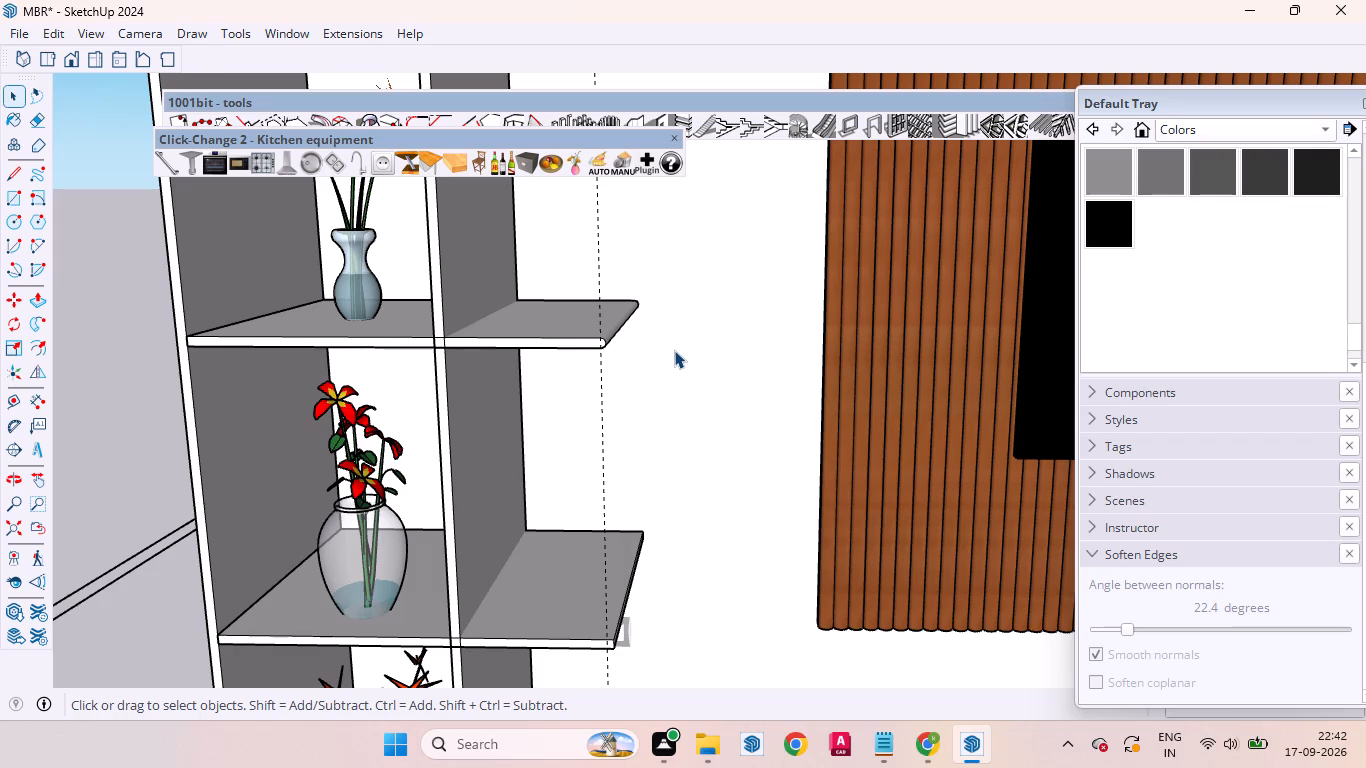
{"action": "scroll", "coordinate": [582, 370], "scroll_direction": "down", "scroll_amount": 10}
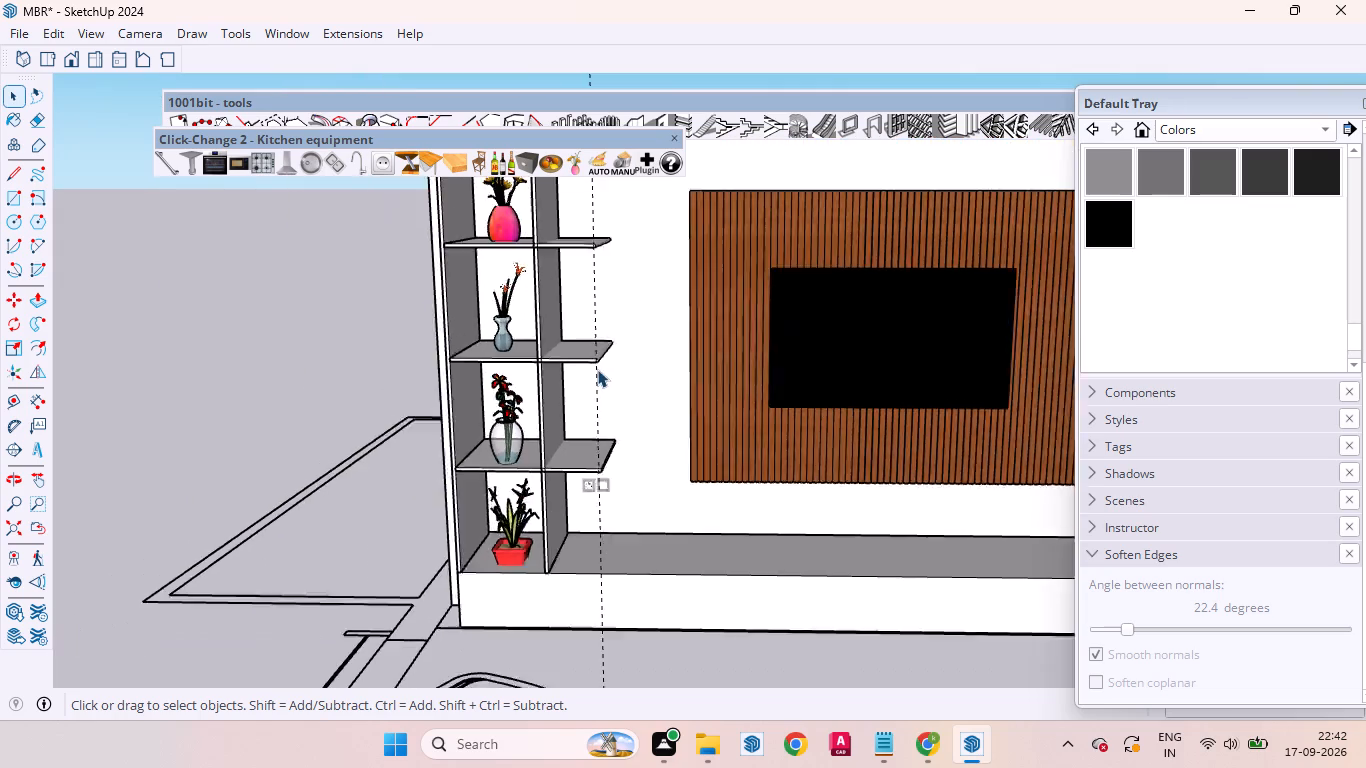
{"action": "scroll", "coordinate": [597, 369], "scroll_direction": "down", "scroll_amount": 1}
{"action": "scroll", "coordinate": [581, 453], "scroll_direction": "up", "scroll_amount": 15}
{"action": "scroll", "coordinate": [652, 457], "scroll_direction": "up", "scroll_amount": 15}
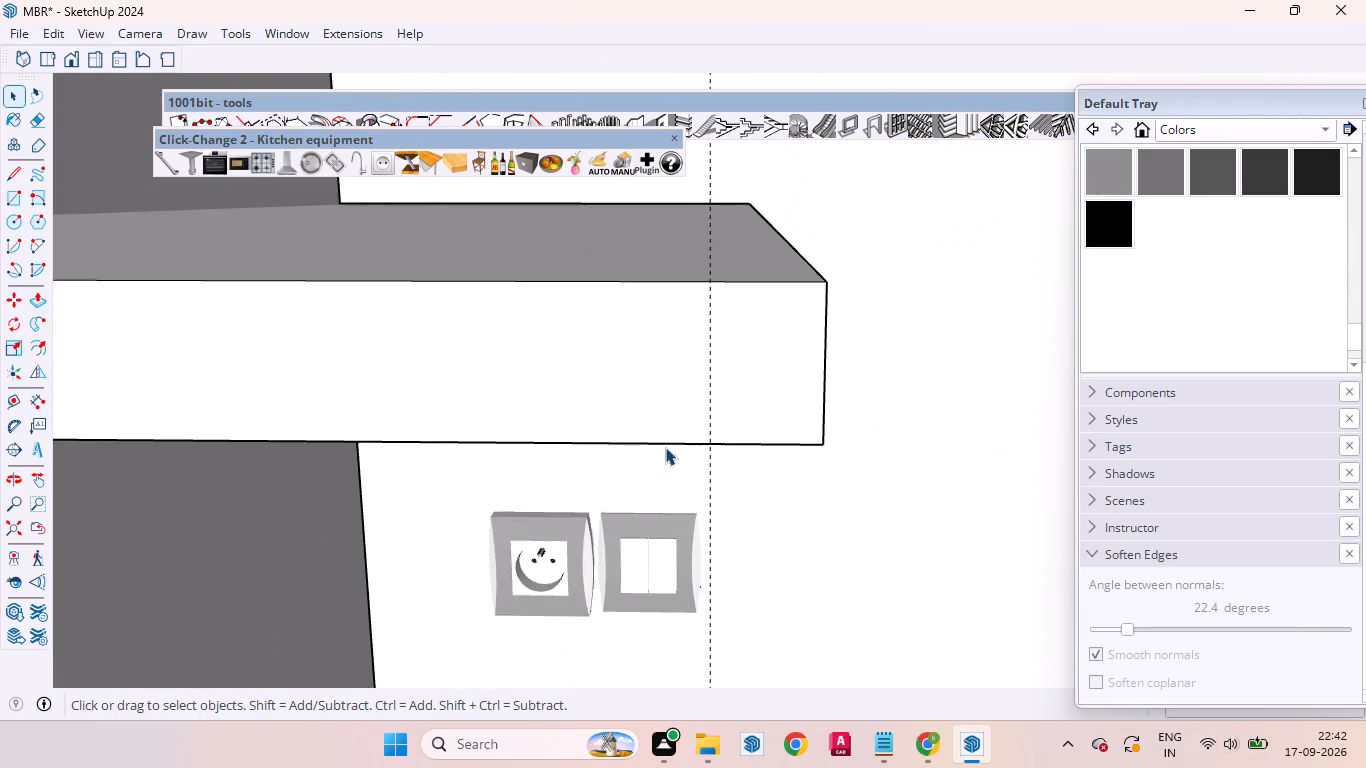
{"action": "scroll", "coordinate": [665, 447], "scroll_direction": "up", "scroll_amount": 2}
{"action": "scroll", "coordinate": [635, 387], "scroll_direction": "down", "scroll_amount": 8}
{"action": "double_click", "coordinate": [657, 337]}
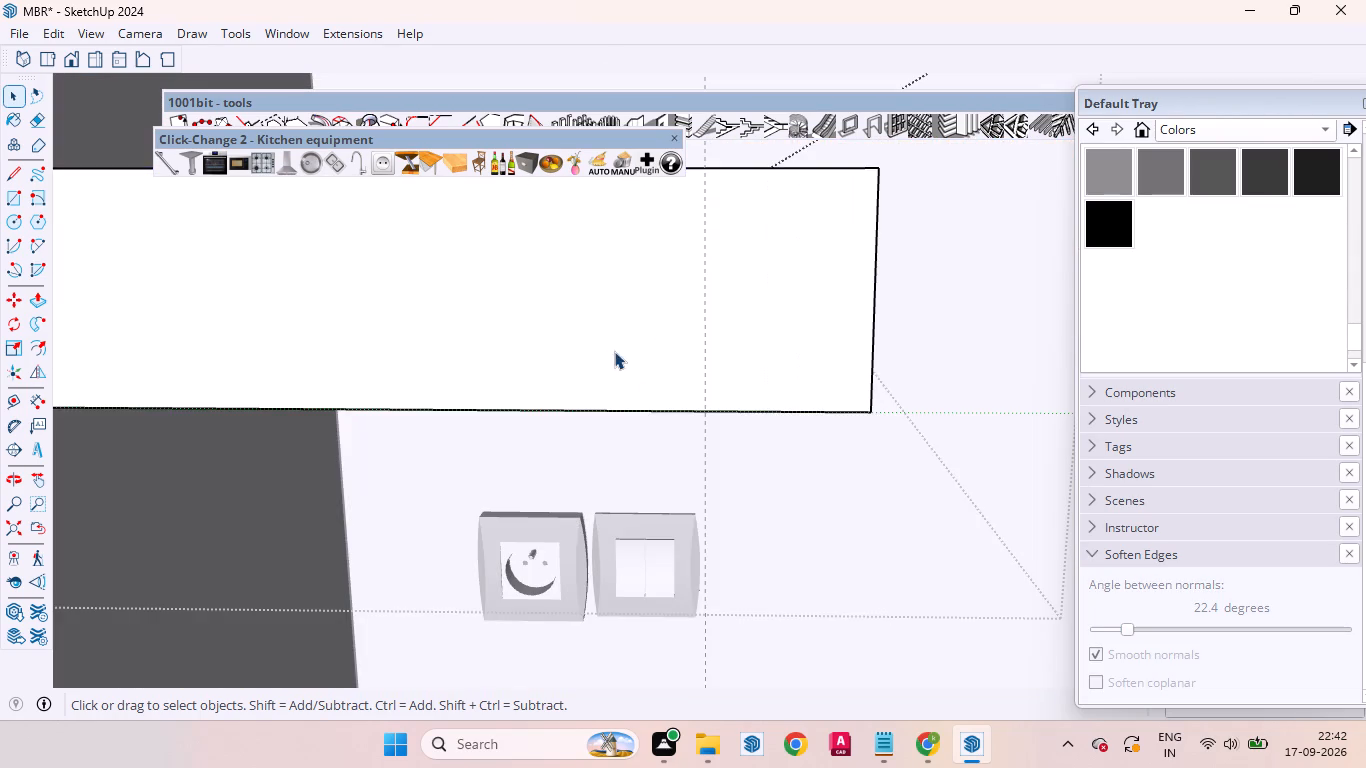
{"action": "scroll", "coordinate": [593, 327], "scroll_direction": "down", "scroll_amount": 12}
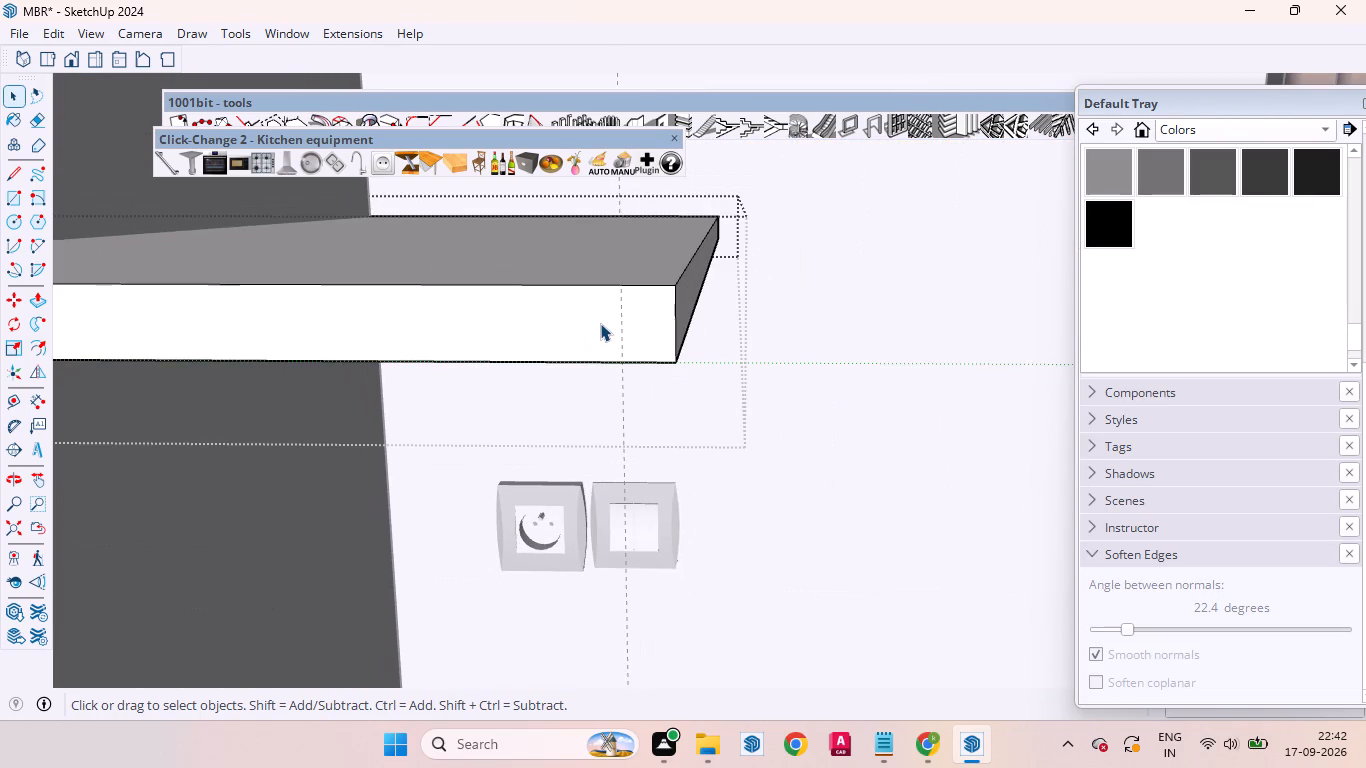
{"action": "key", "text": "a"}
{"action": "scroll", "coordinate": [612, 313], "scroll_direction": "up", "scroll_amount": 7}
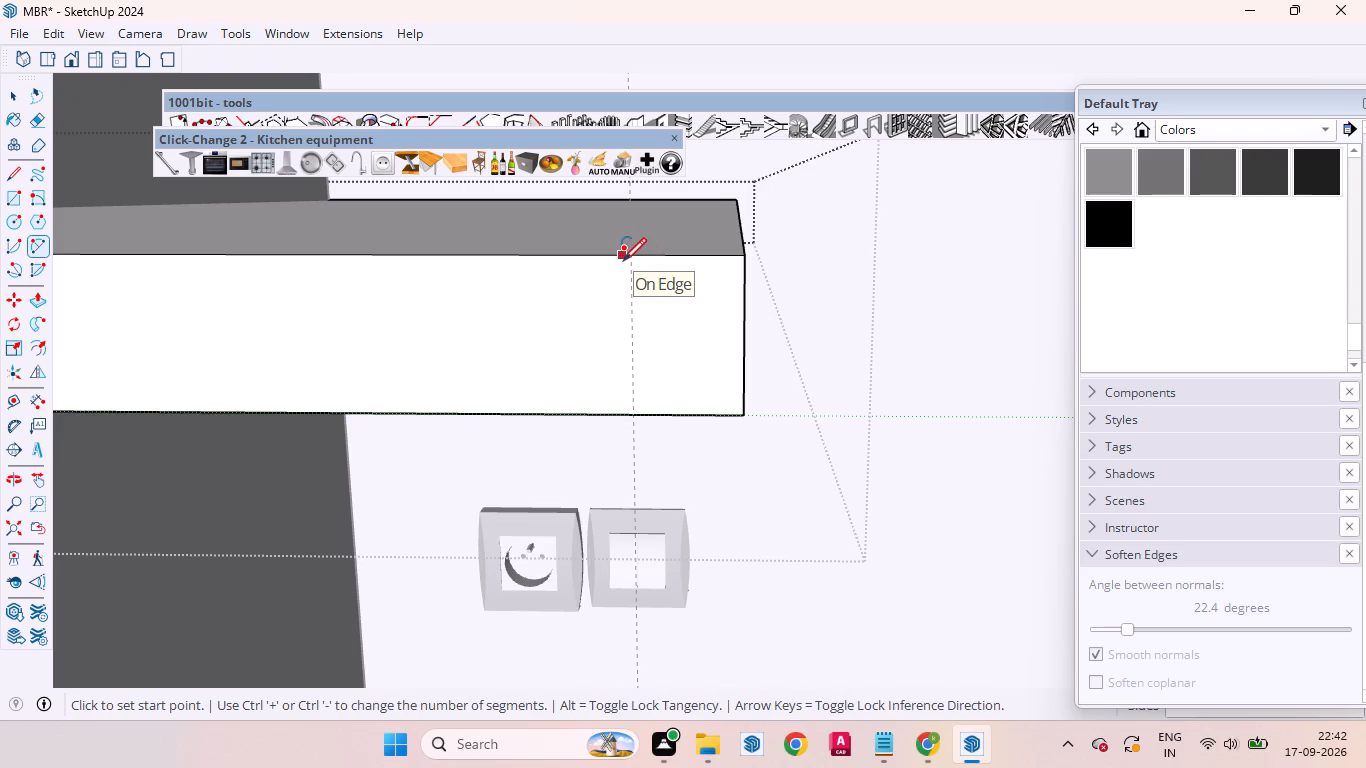
{"action": "scroll", "coordinate": [630, 261], "scroll_direction": "up", "scroll_amount": 8}
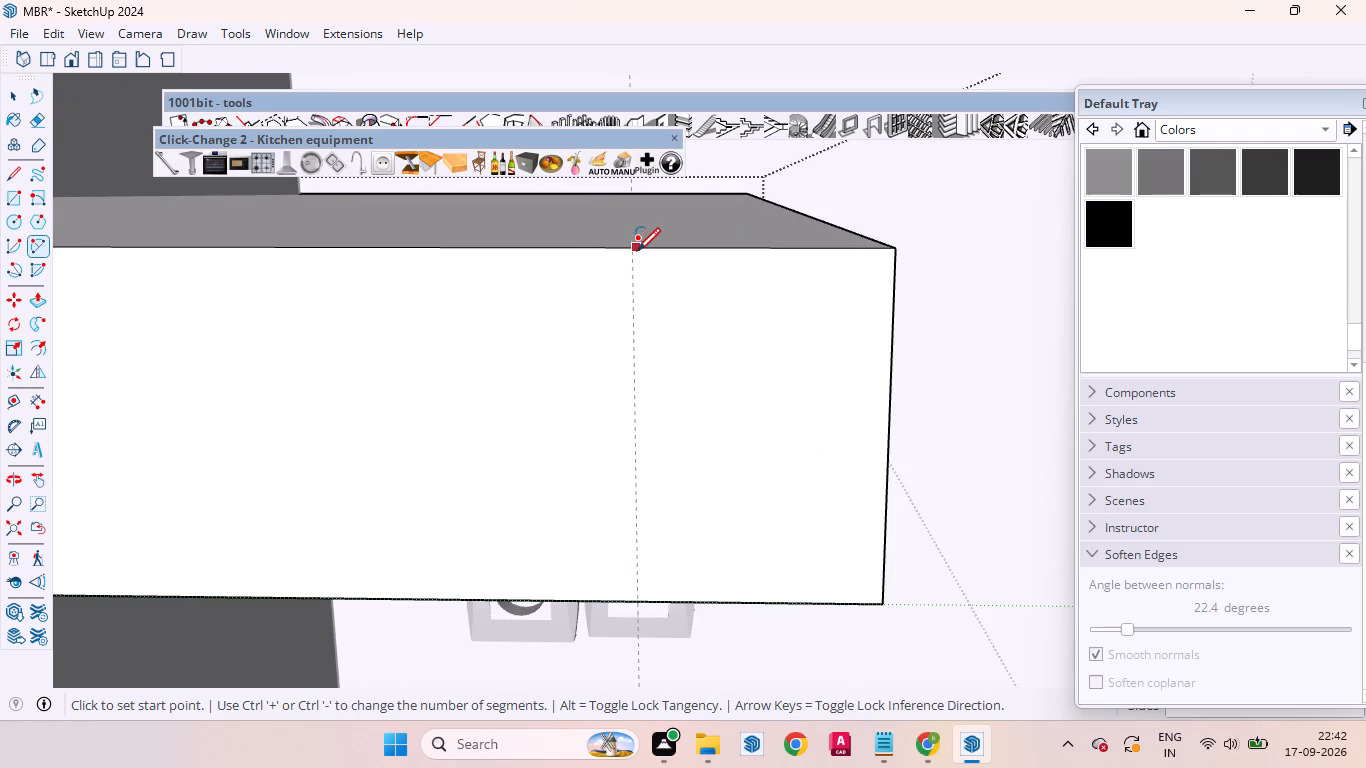
{"action": "left_click", "coordinate": [632, 247]}
{"action": "scroll", "coordinate": [640, 269], "scroll_direction": "down", "scroll_amount": 7}
{"action": "scroll", "coordinate": [627, 471], "scroll_direction": "up", "scroll_amount": 5}
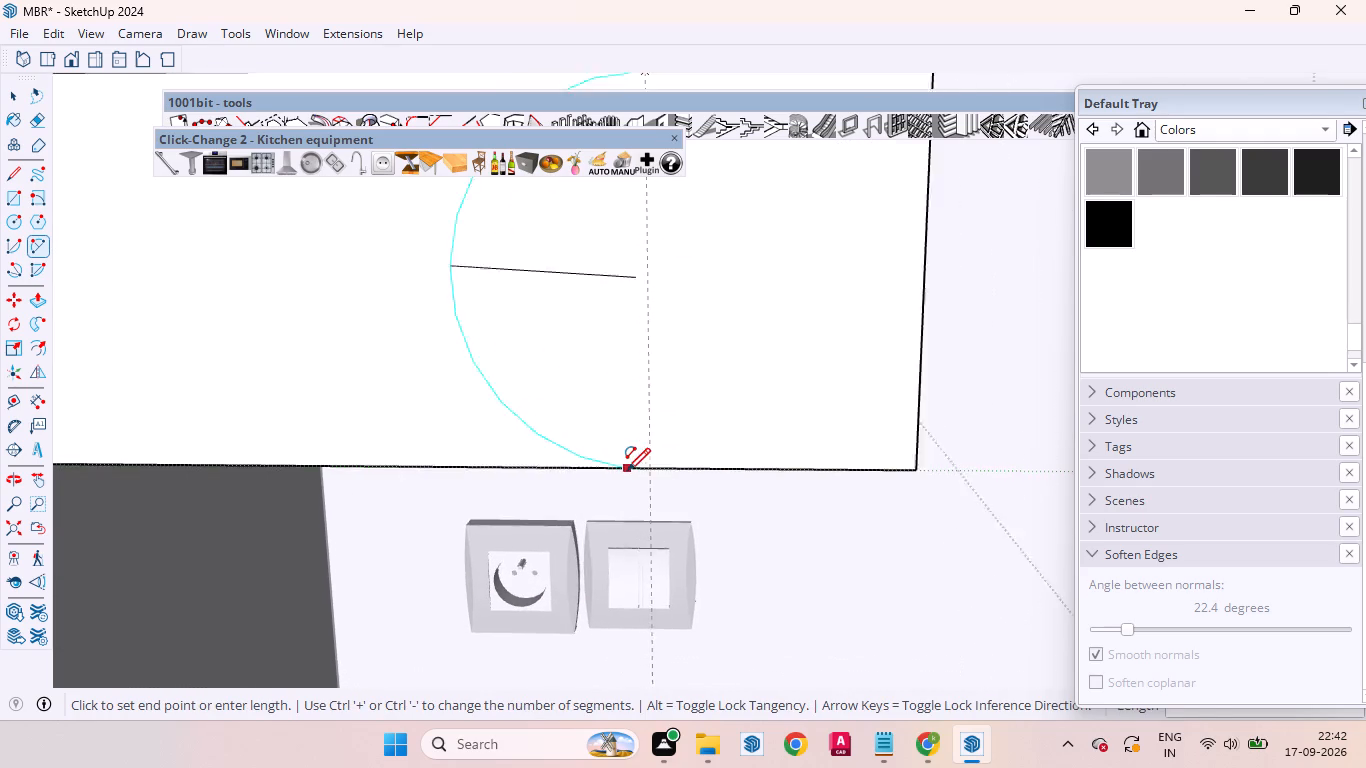
{"action": "scroll", "coordinate": [627, 471], "scroll_direction": "up", "scroll_amount": 7}
{"action": "scroll", "coordinate": [643, 451], "scroll_direction": "down", "scroll_amount": 1}
{"action": "scroll", "coordinate": [643, 451], "scroll_direction": "up", "scroll_amount": 1}
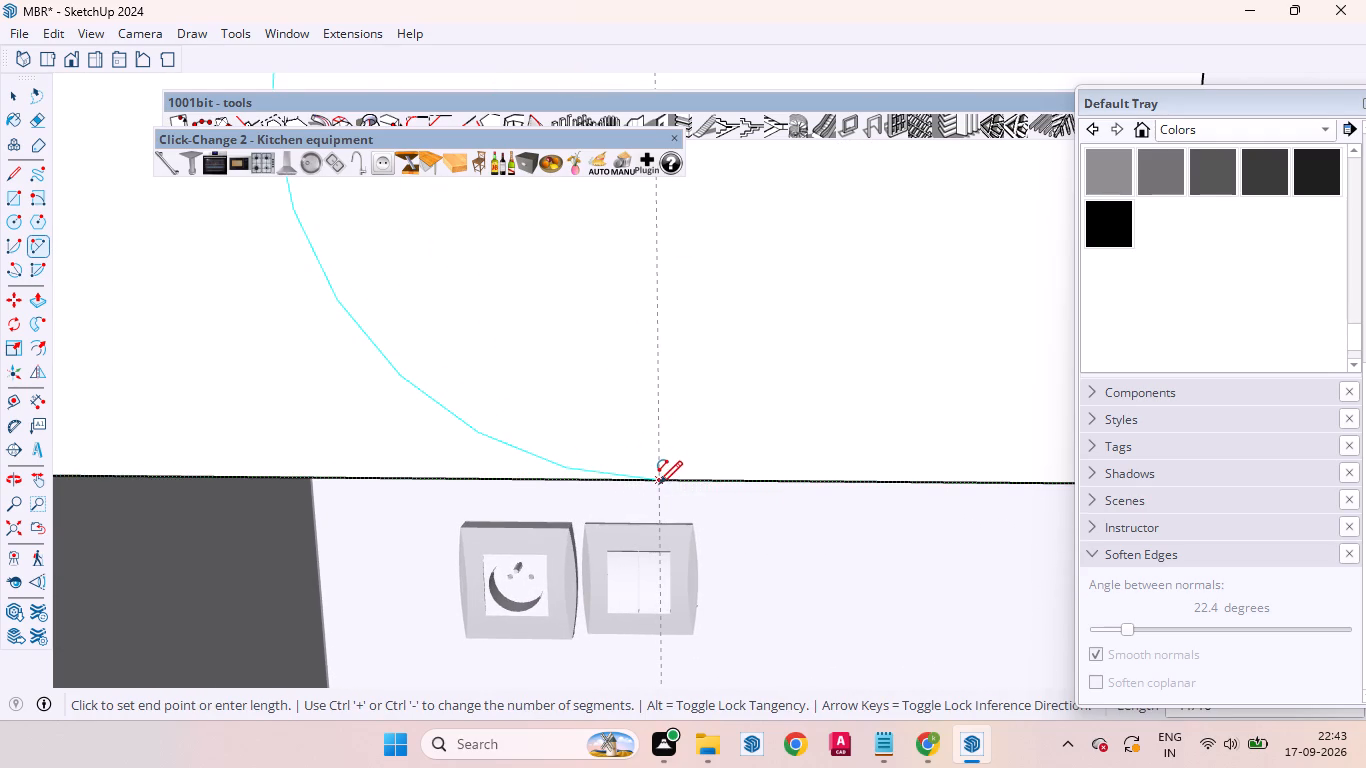
{"action": "left_click", "coordinate": [659, 484]}
{"action": "scroll", "coordinate": [653, 470], "scroll_direction": "down", "scroll_amount": 12}
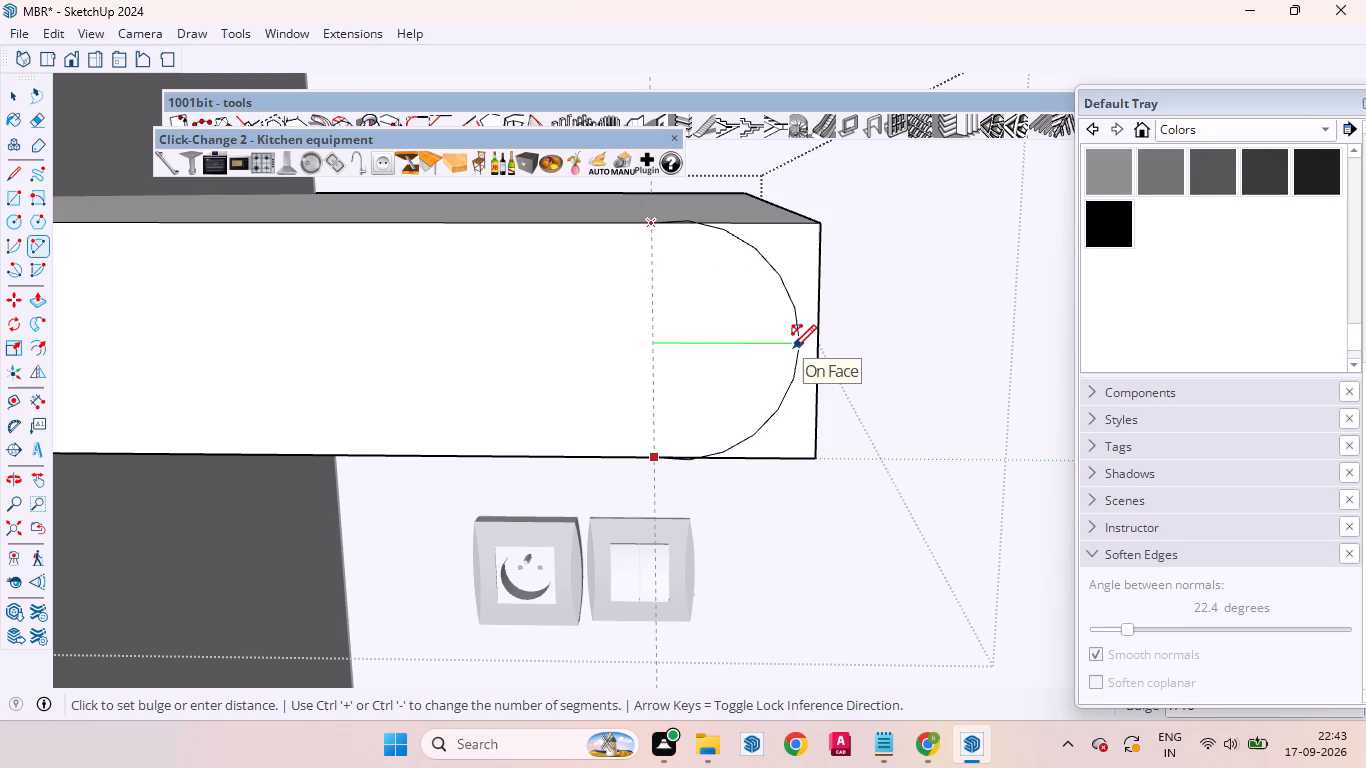
{"action": "scroll", "coordinate": [793, 348], "scroll_direction": "down", "scroll_amount": 13}
{"action": "scroll", "coordinate": [761, 359], "scroll_direction": "up", "scroll_amount": 4}
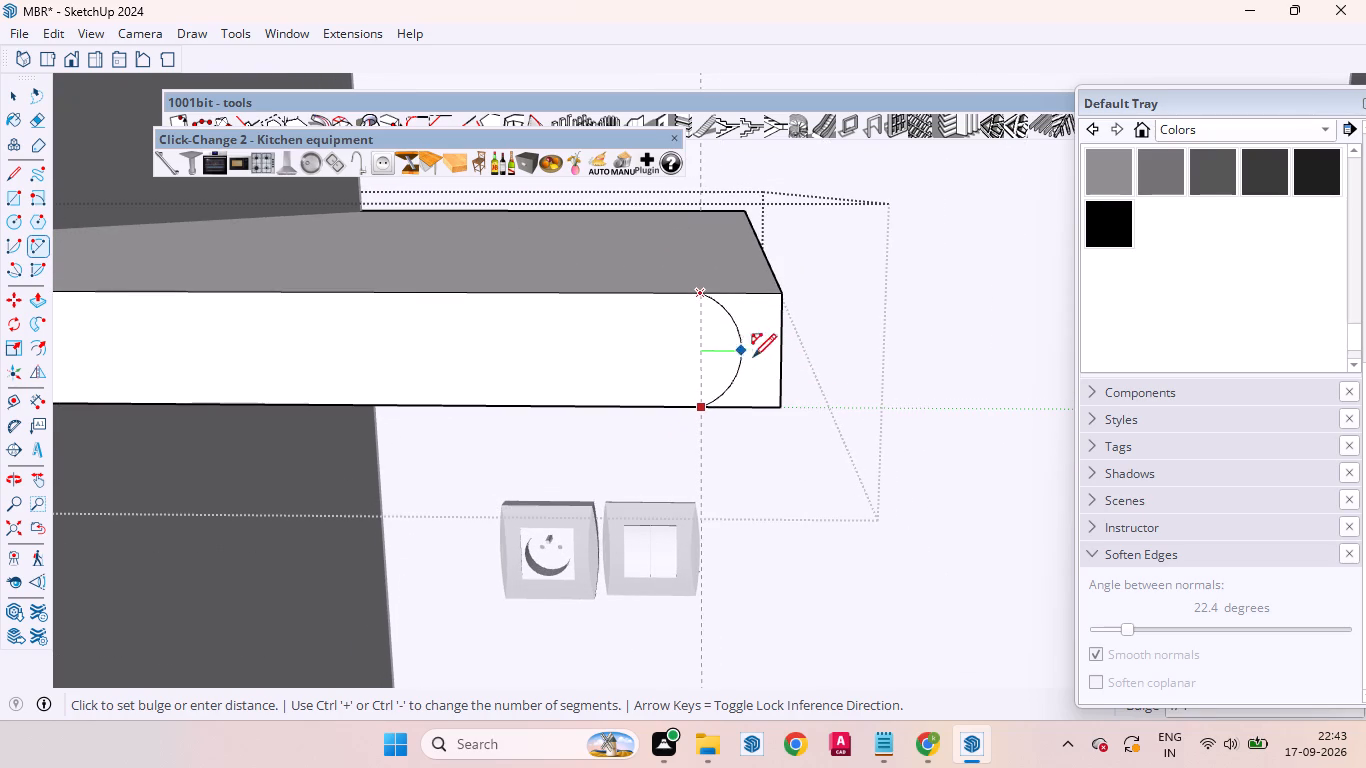
{"action": "scroll", "coordinate": [769, 357], "scroll_direction": "up", "scroll_amount": 3}
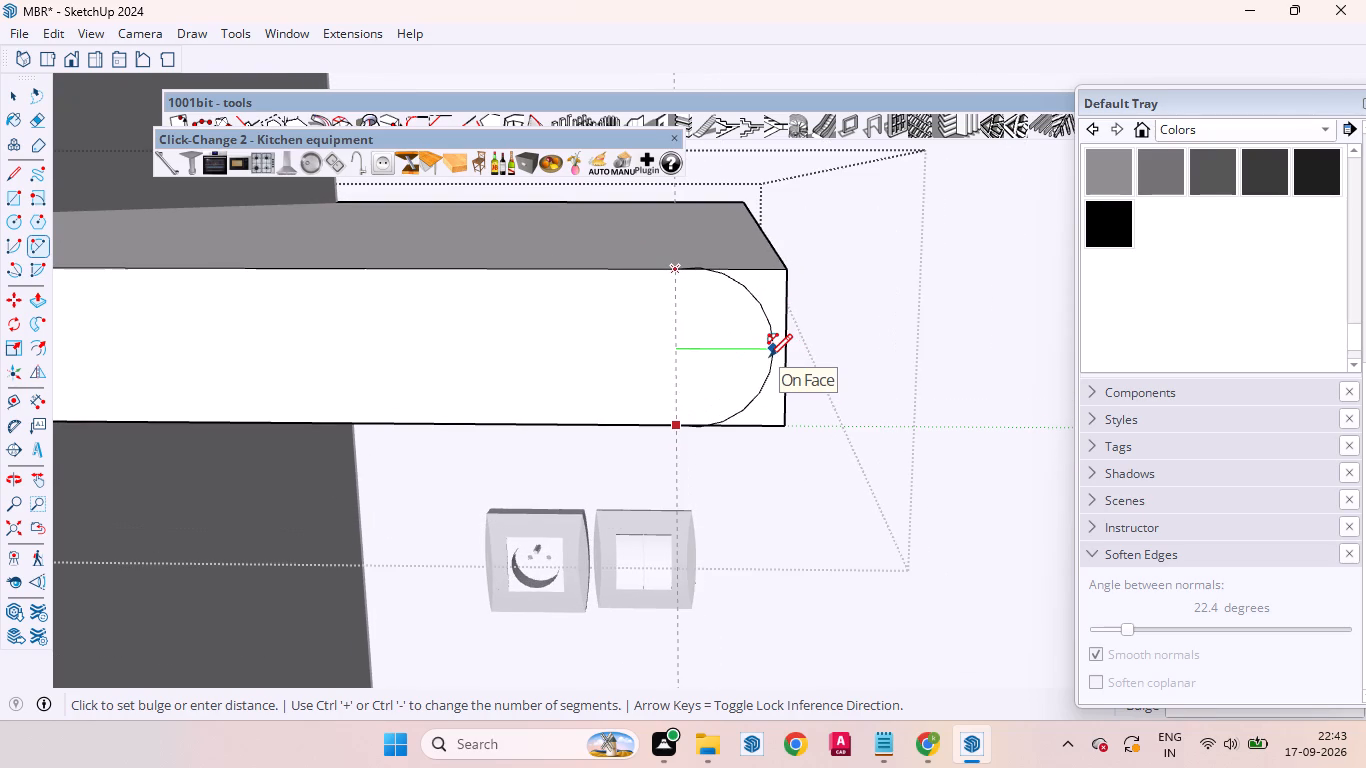
{"action": "left_click", "coordinate": [765, 354]}
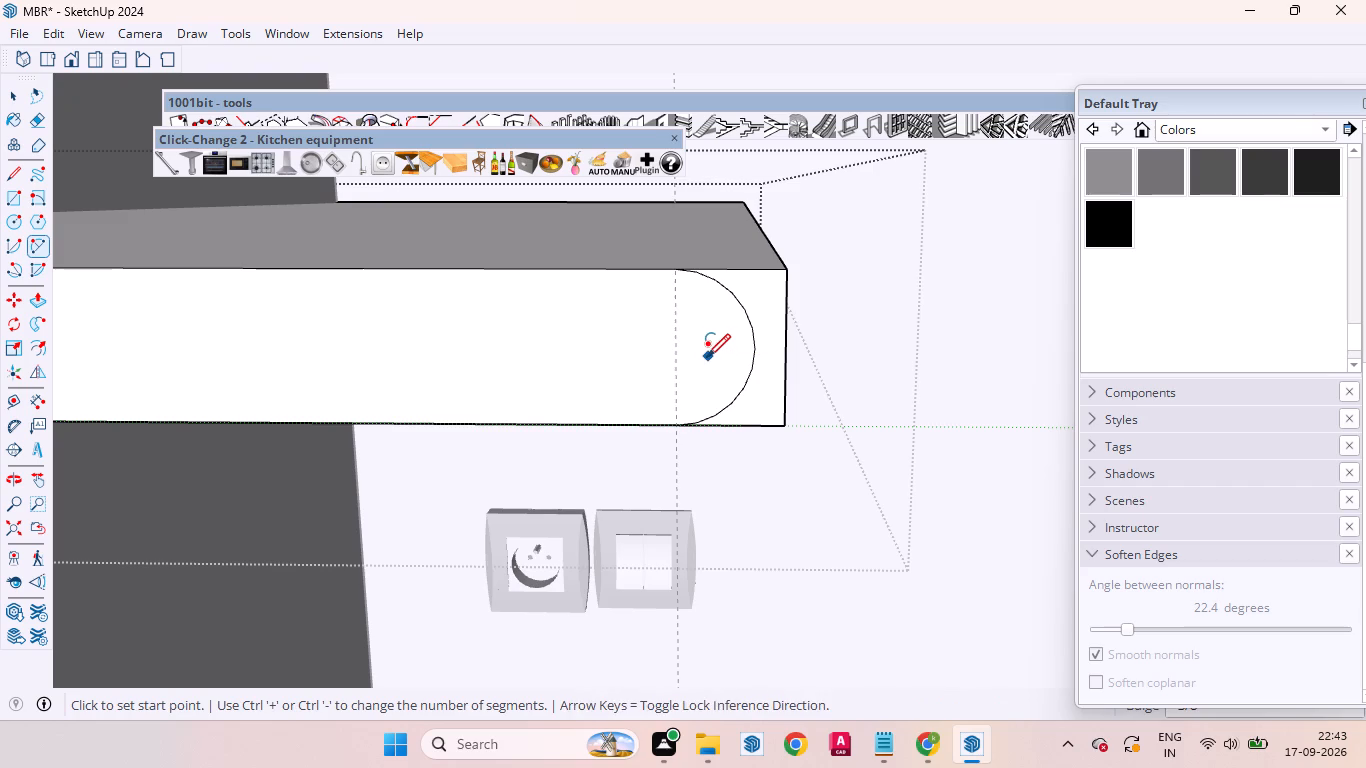
Draw a vertical line between the half-circle's two endpoints across the lowest shelf's front.
{"action": "key", "text": "space"}
{"action": "key", "text": "l"}
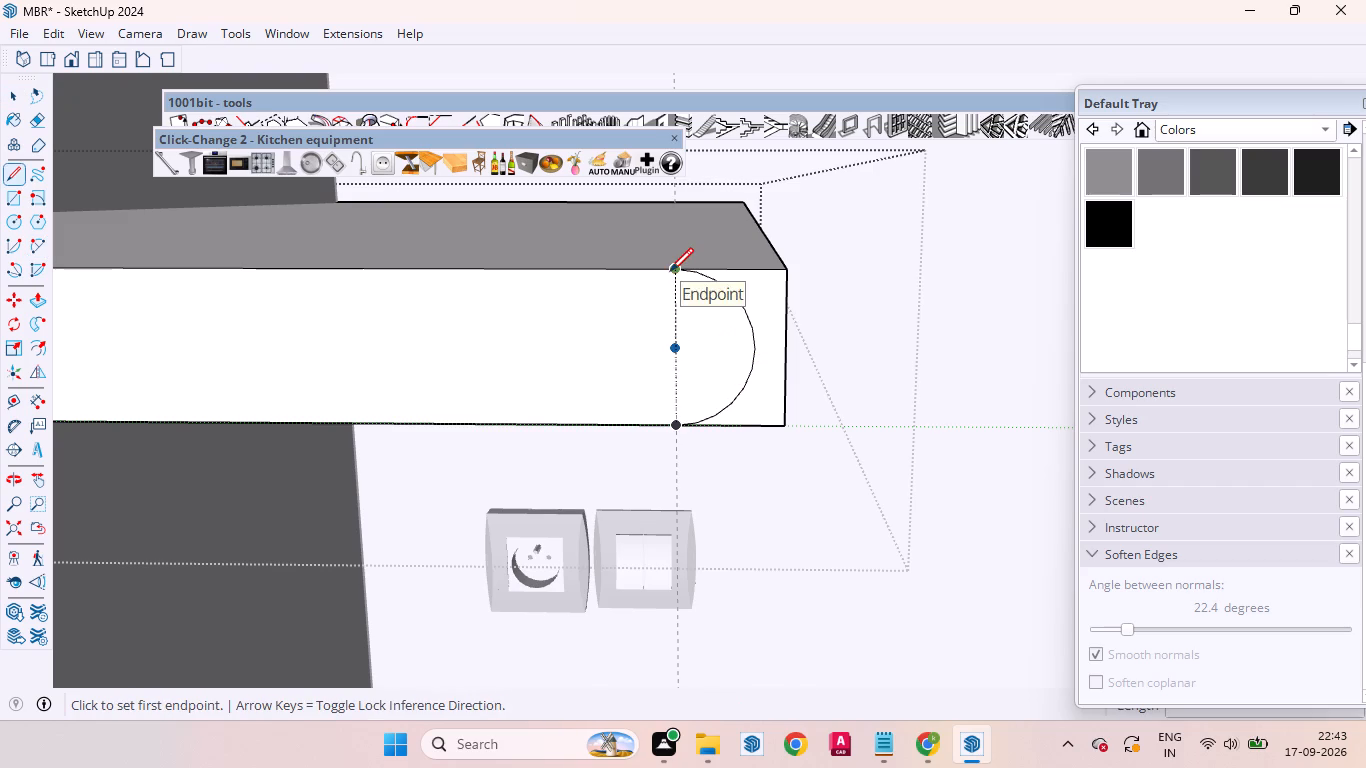
{"action": "left_click", "coordinate": [670, 271]}
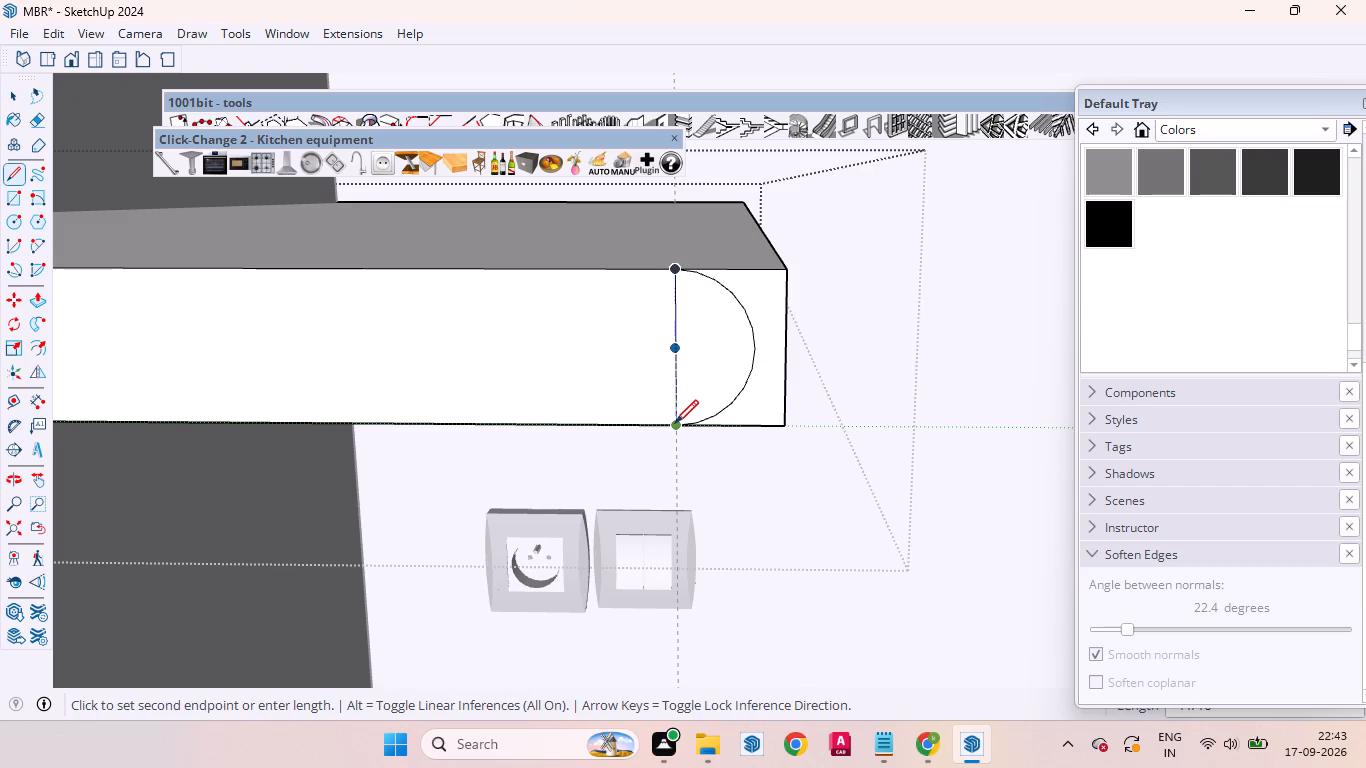
{"action": "left_click", "coordinate": [675, 425]}
{"action": "key", "text": "space"}
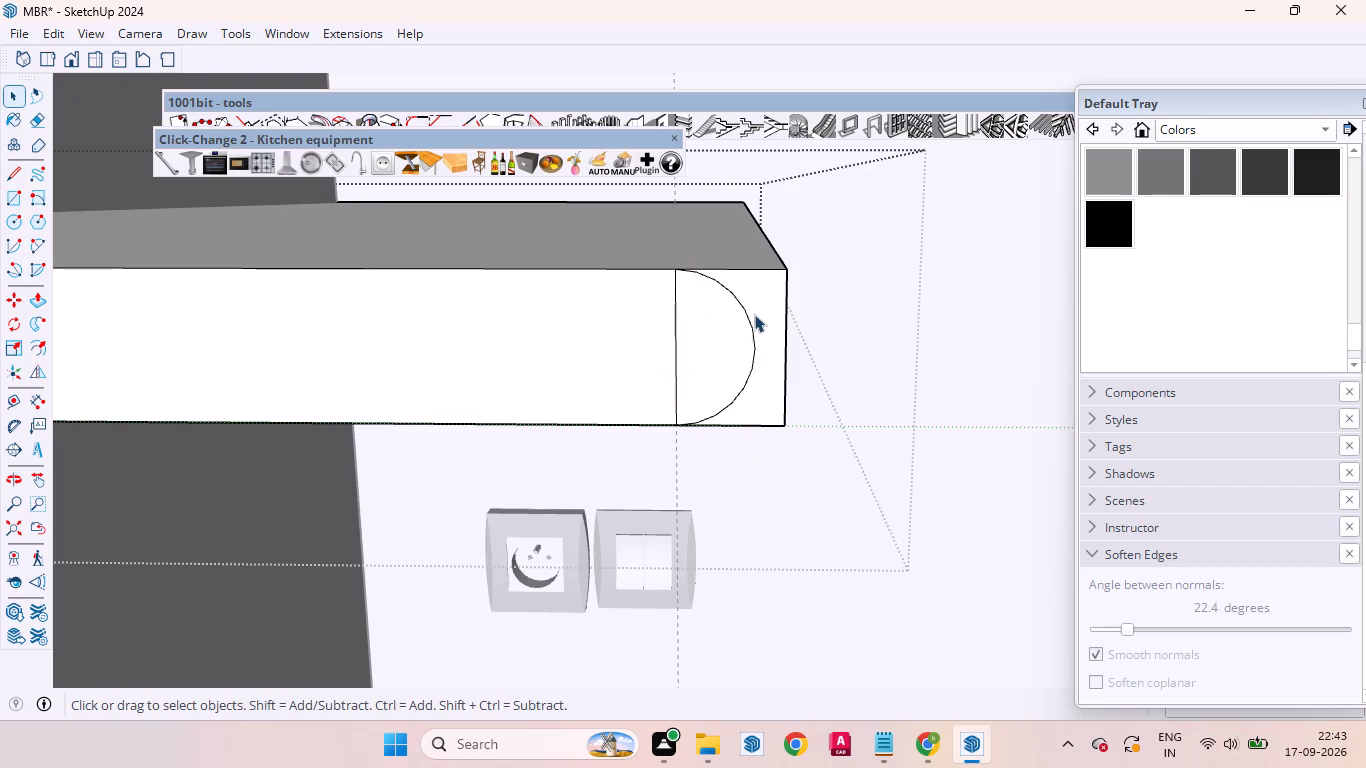
Push the waste corner face outside the half-circle back through the lowest shelf's full depth to round its free end.
{"action": "left_click", "coordinate": [761, 307]}
{"action": "key", "text": "p"}
{"action": "left_click", "coordinate": [761, 307]}
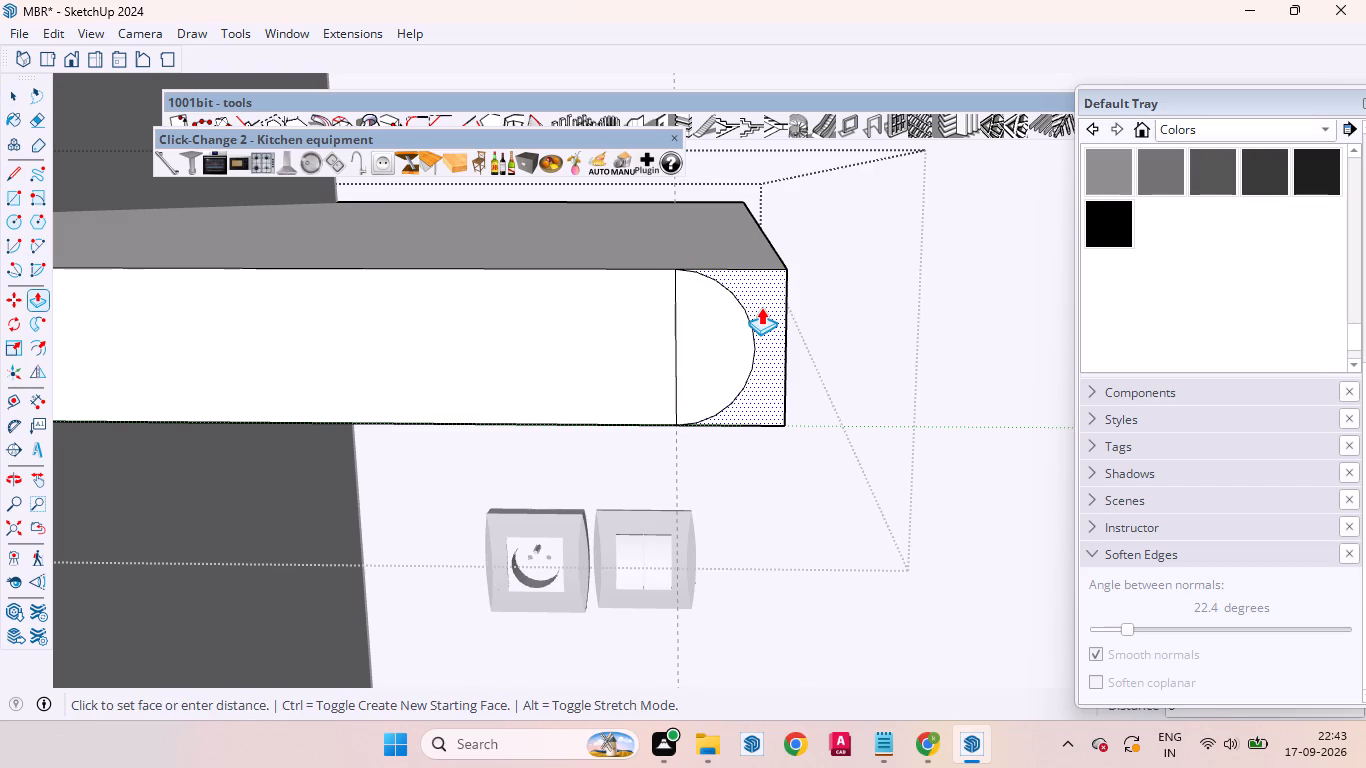
{"action": "left_click", "coordinate": [805, 255]}
Soften the edges of the whole lowest shelf geometry with an angle between normals of 22.4 degrees, and leave the group.
{"action": "scroll", "coordinate": [687, 274], "scroll_direction": "down", "scroll_amount": 6}
{"action": "middle_click_drag", "start_coordinate": [829, 320], "coordinate": [607, 373]}
{"action": "scroll", "coordinate": [767, 269], "scroll_direction": "down", "scroll_amount": 6}
{"action": "key", "text": "c"}
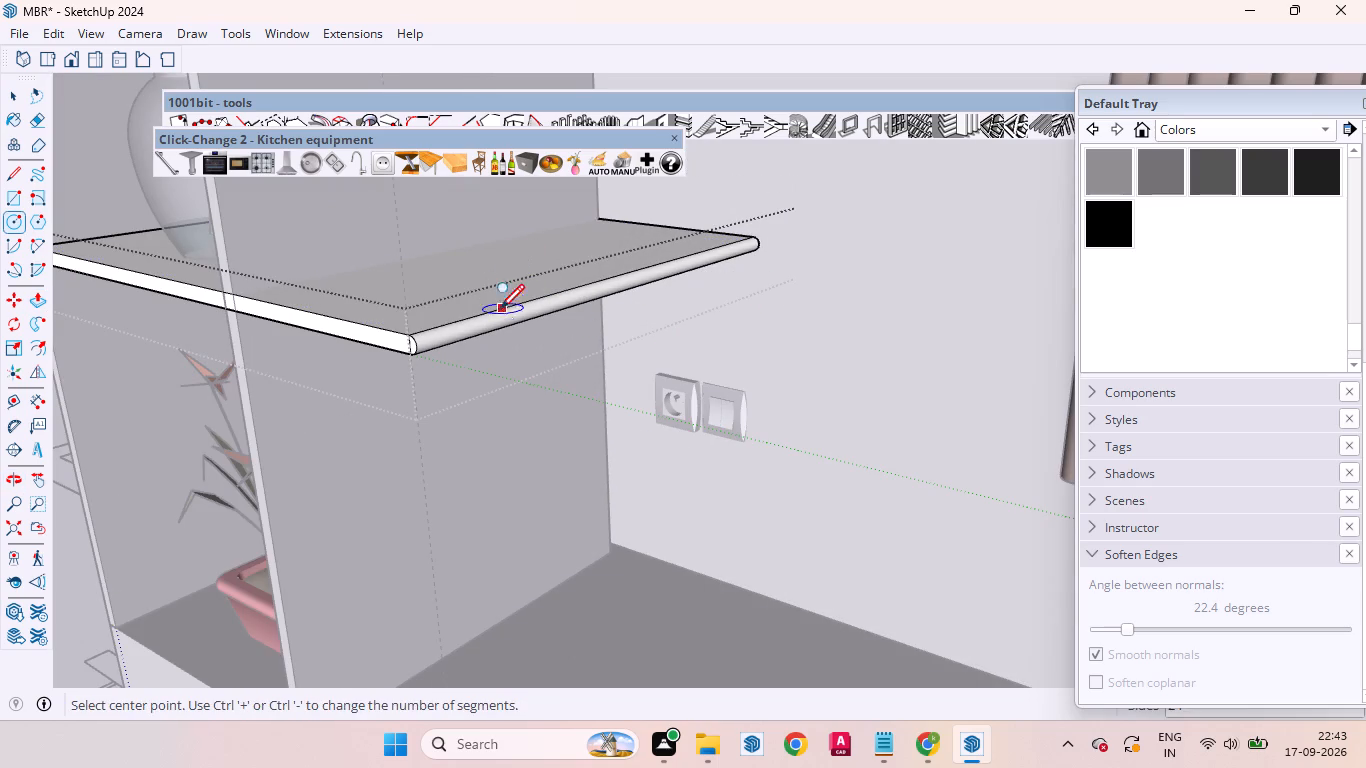
{"action": "key", "text": "space"}
{"action": "key", "text": "space"}
{"action": "triple_click", "coordinate": [490, 308]}
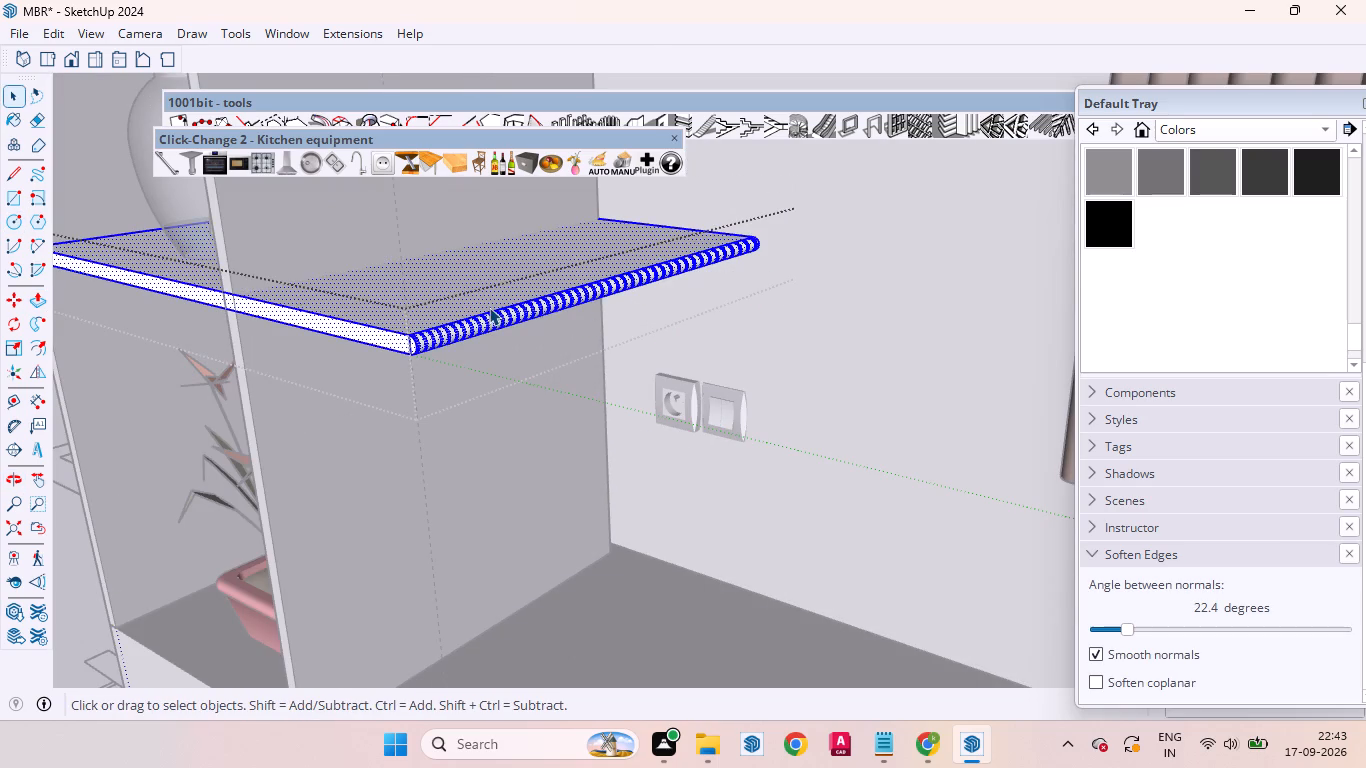
{"action": "right_click", "coordinate": [489, 307]}
{"action": "left_click", "coordinate": [543, 385]}
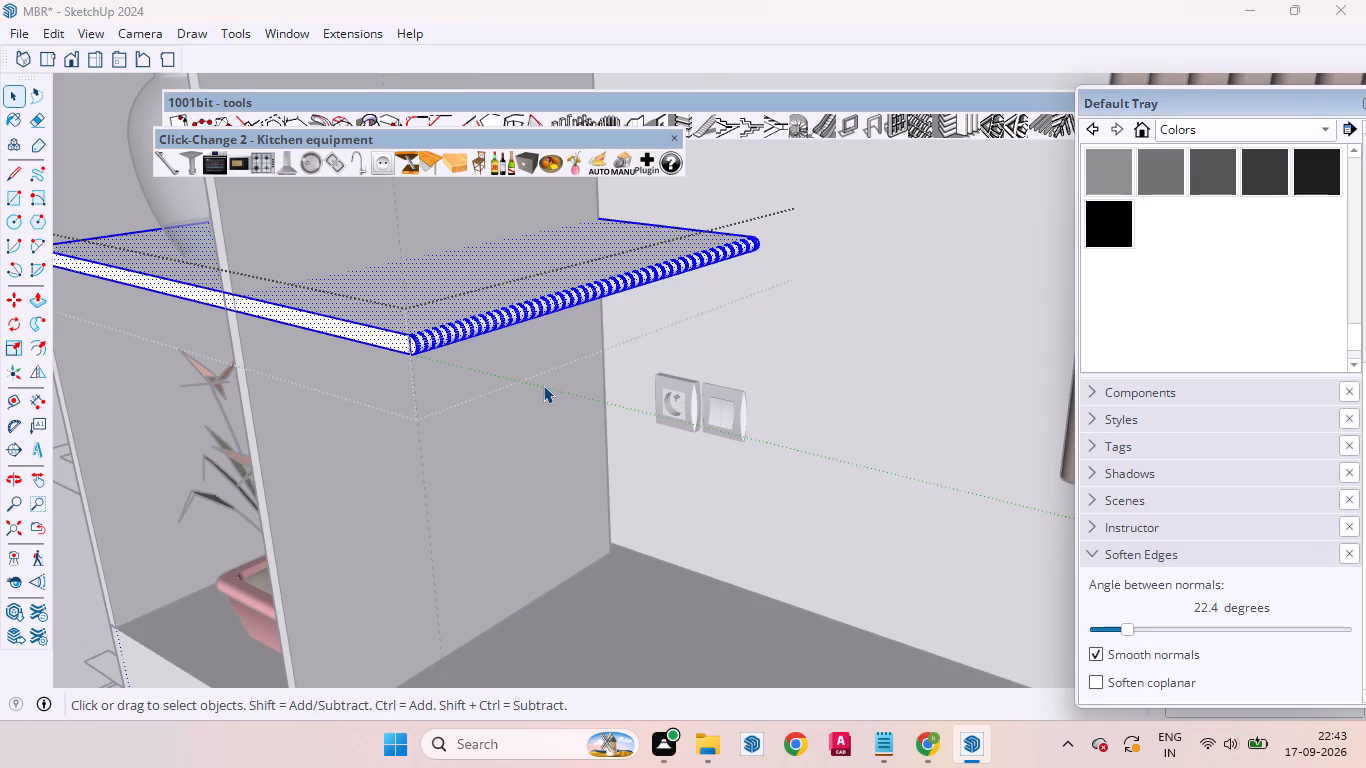
{"action": "key", "text": "Return"}
{"action": "left_click", "coordinate": [692, 325]}
Save the model.
{"action": "scroll", "coordinate": [532, 353], "scroll_direction": "down", "scroll_amount": 6}
{"action": "middle_click_drag", "start_coordinate": [533, 360], "coordinate": [799, 353]}
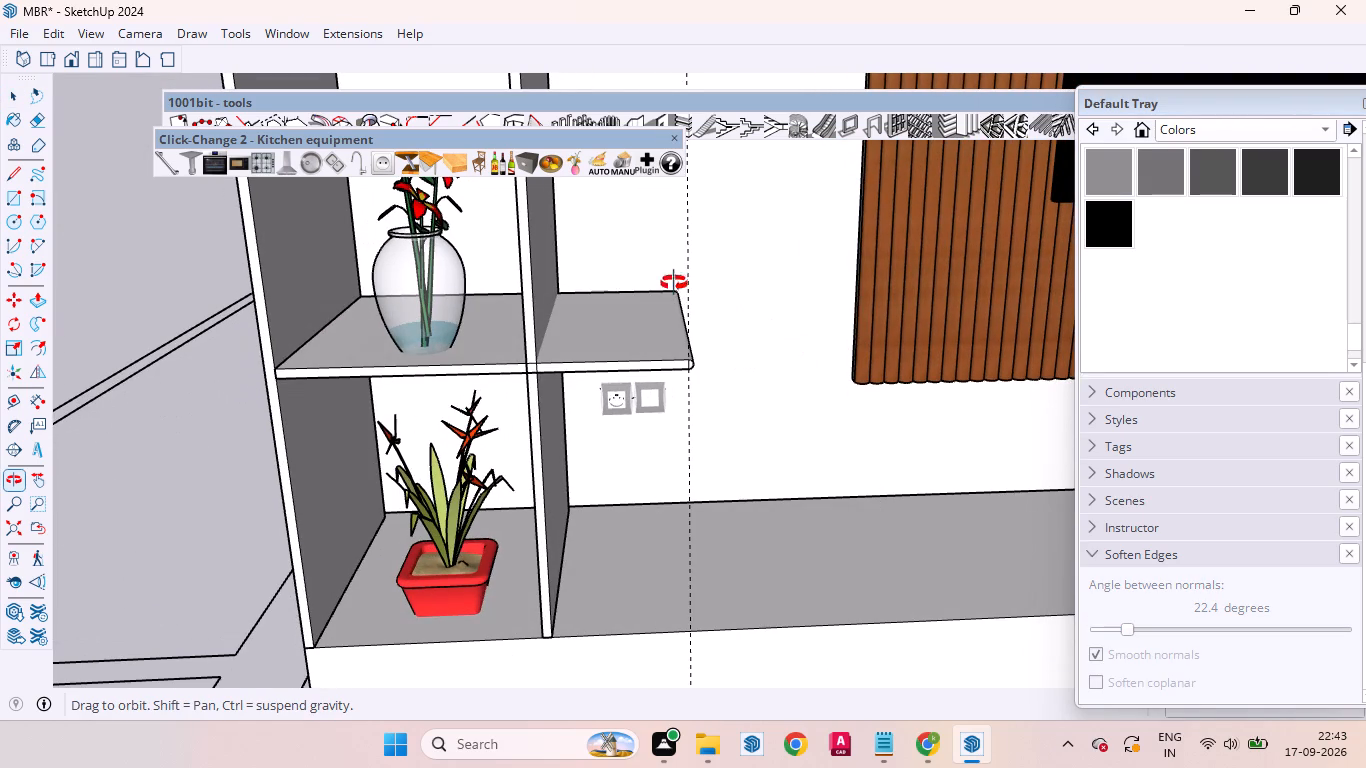
{"action": "scroll", "coordinate": [582, 249], "scroll_direction": "down", "scroll_amount": 11}
{"action": "scroll", "coordinate": [517, 325], "scroll_direction": "down", "scroll_amount": 13}
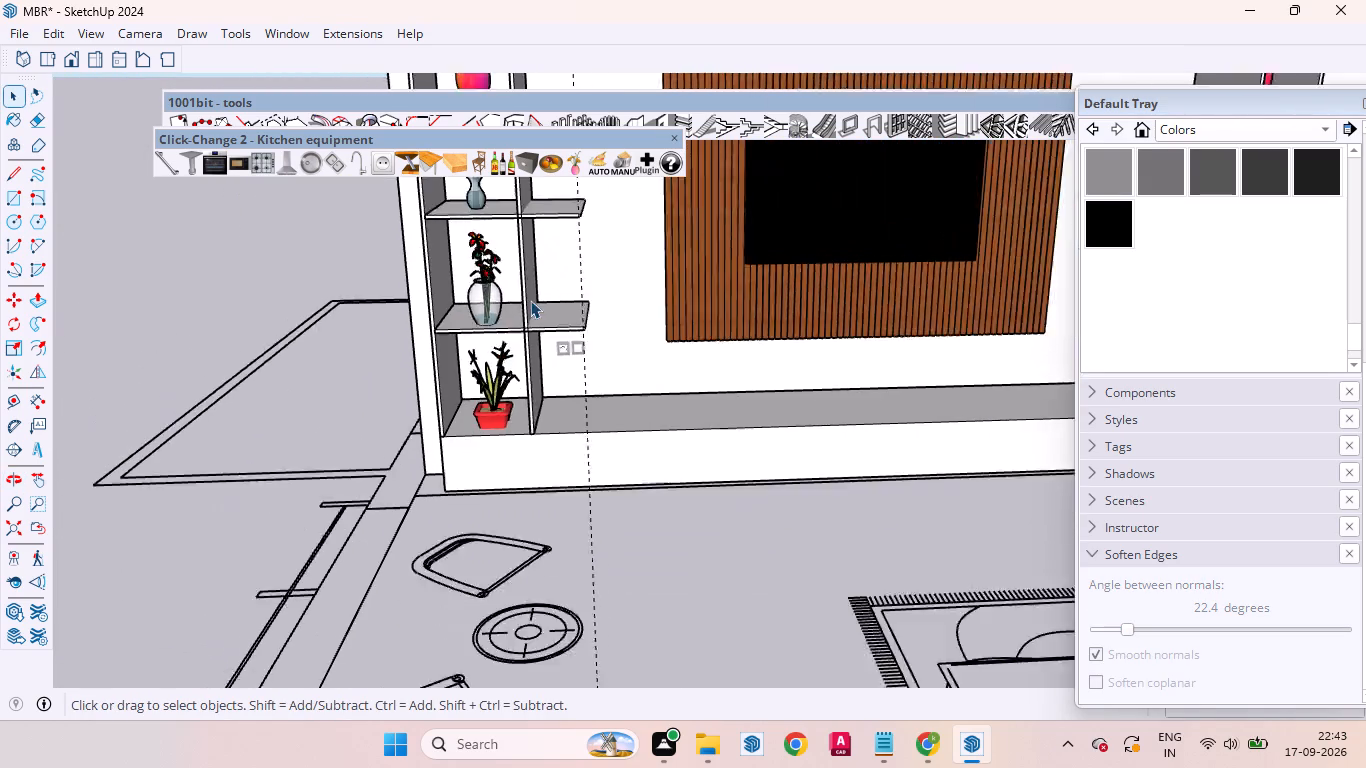
{"action": "key", "text": "ctrl+s"}
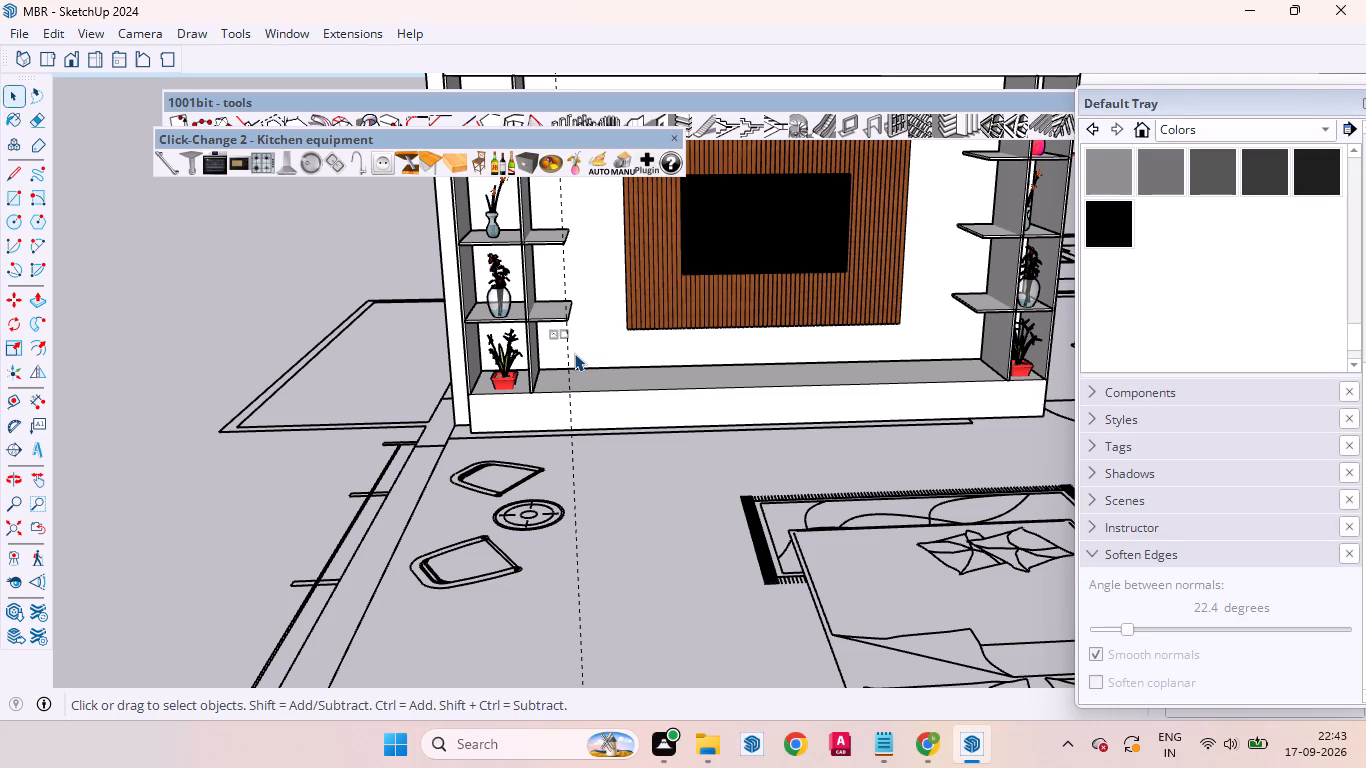
Examine the whole TV wall unit from the front and above, comparing the shelf ends in both side bays.
{"action": "scroll", "coordinate": [574, 353], "scroll_direction": "down", "scroll_amount": 6}
{"action": "scroll", "coordinate": [649, 327], "scroll_direction": "up", "scroll_amount": 6}
{"action": "middle_click_drag", "start_coordinate": [565, 435], "coordinate": [544, 346]}
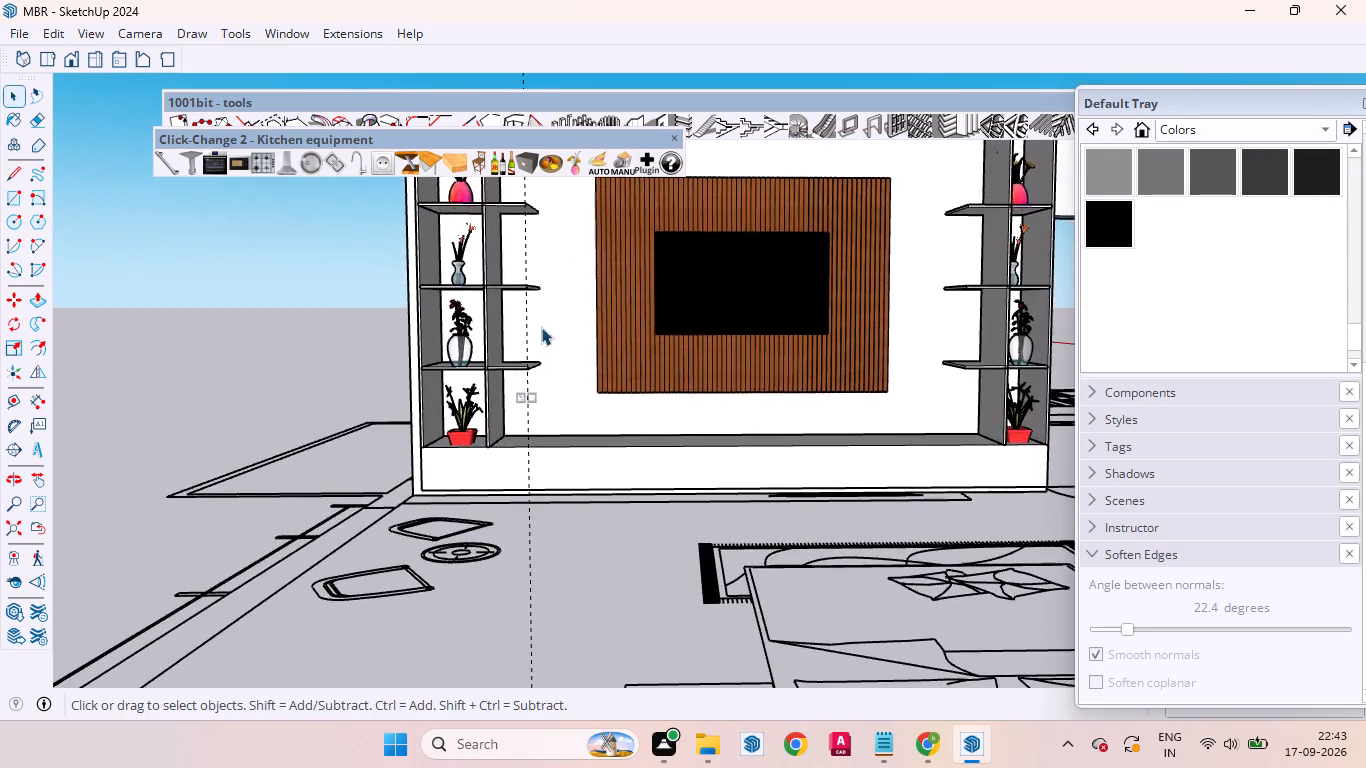
{"action": "scroll", "coordinate": [534, 331], "scroll_direction": "down", "scroll_amount": 6}
{"action": "scroll", "coordinate": [478, 255], "scroll_direction": "up", "scroll_amount": 3}
{"action": "scroll", "coordinate": [484, 238], "scroll_direction": "down", "scroll_amount": 1}
{"action": "scroll", "coordinate": [485, 236], "scroll_direction": "up", "scroll_amount": 9}
{"action": "scroll", "coordinate": [562, 287], "scroll_direction": "up", "scroll_amount": 7}
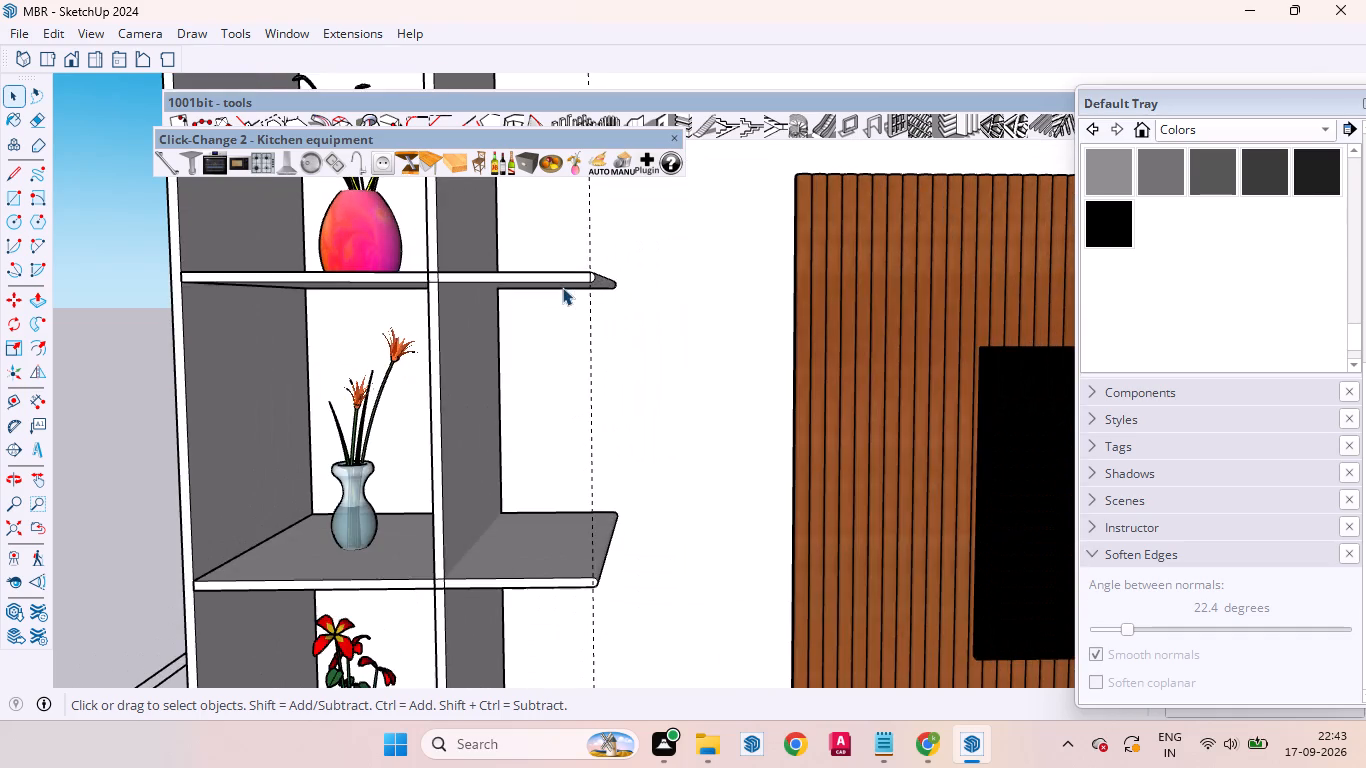
{"action": "scroll", "coordinate": [531, 313], "scroll_direction": "down", "scroll_amount": 7}
{"action": "scroll", "coordinate": [440, 301], "scroll_direction": "down", "scroll_amount": 12}
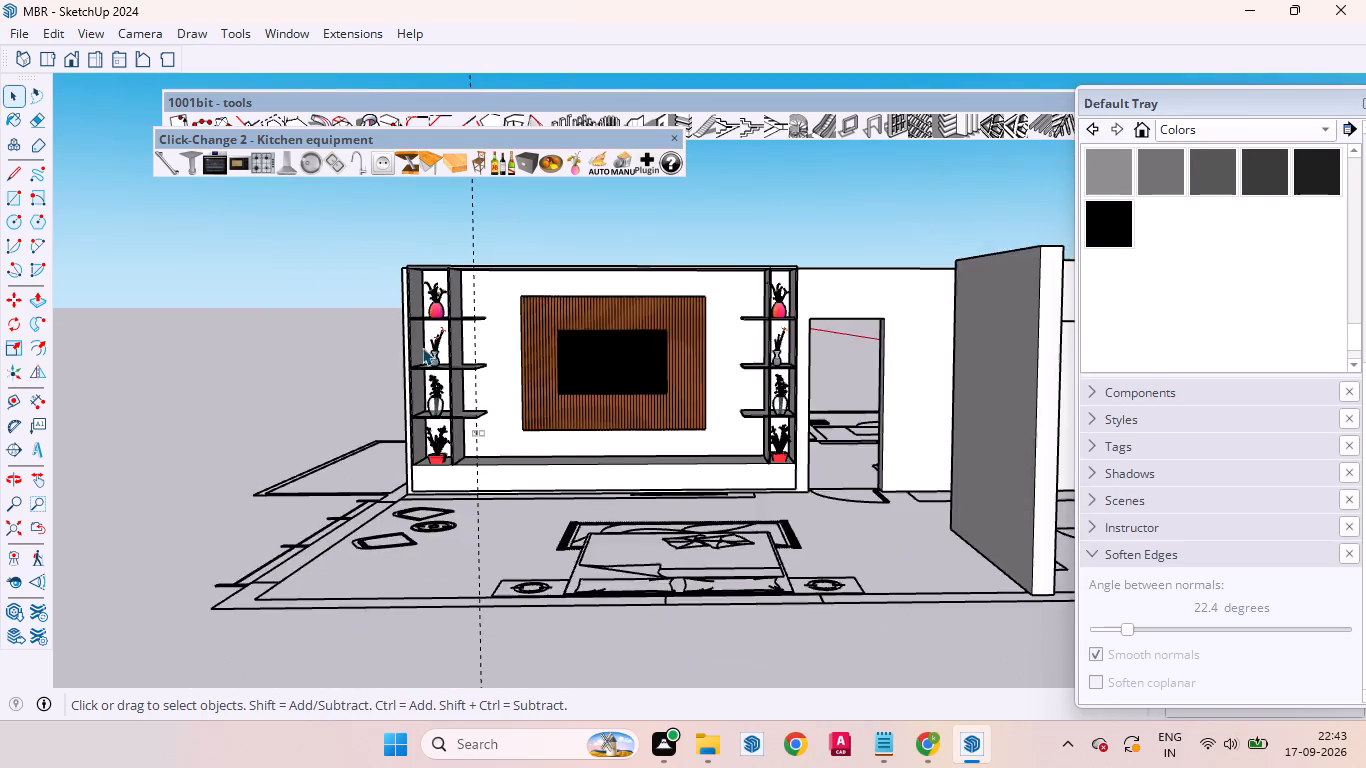
{"action": "scroll", "coordinate": [579, 369], "scroll_direction": "up", "scroll_amount": 7}
{"action": "scroll", "coordinate": [575, 387], "scroll_direction": "down", "scroll_amount": 7}
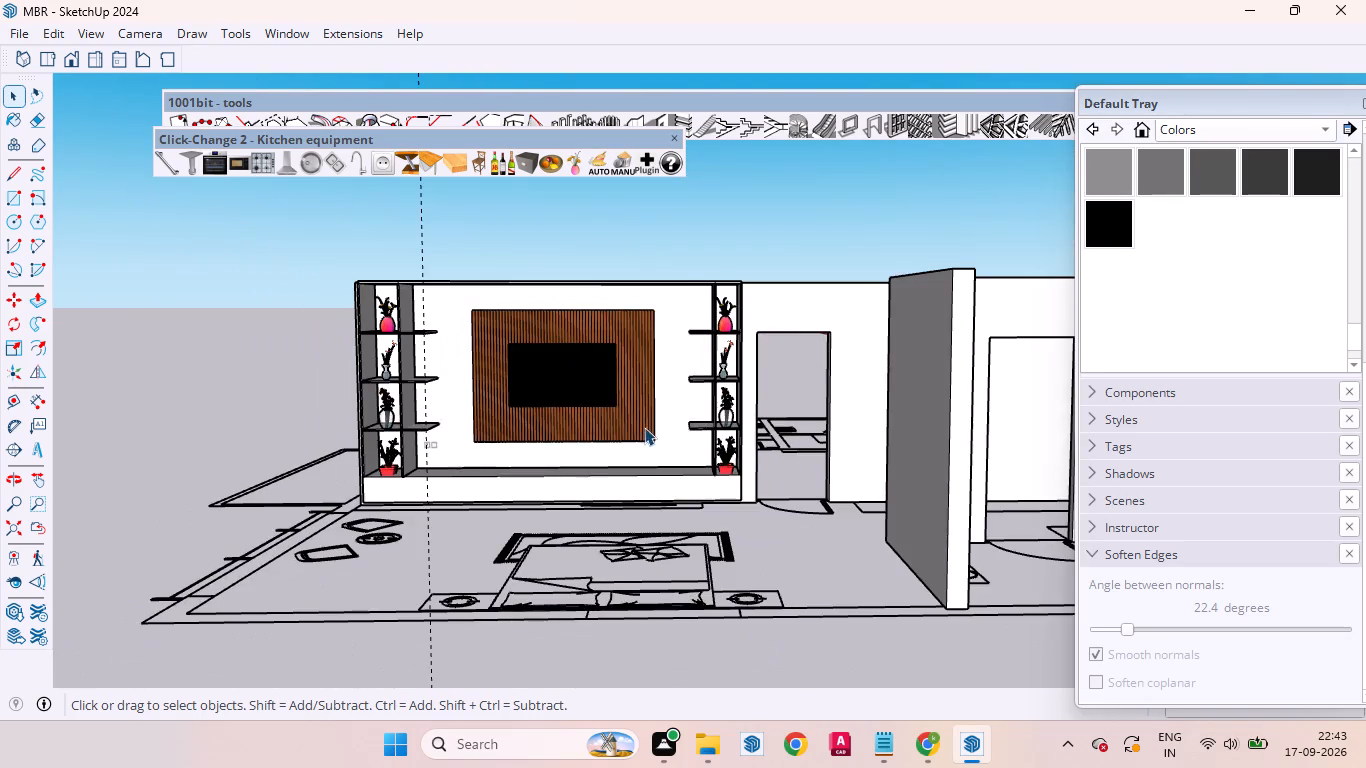
{"action": "scroll", "coordinate": [683, 346], "scroll_direction": "up", "scroll_amount": 6}
{"action": "scroll", "coordinate": [697, 330], "scroll_direction": "down", "scroll_amount": 5}
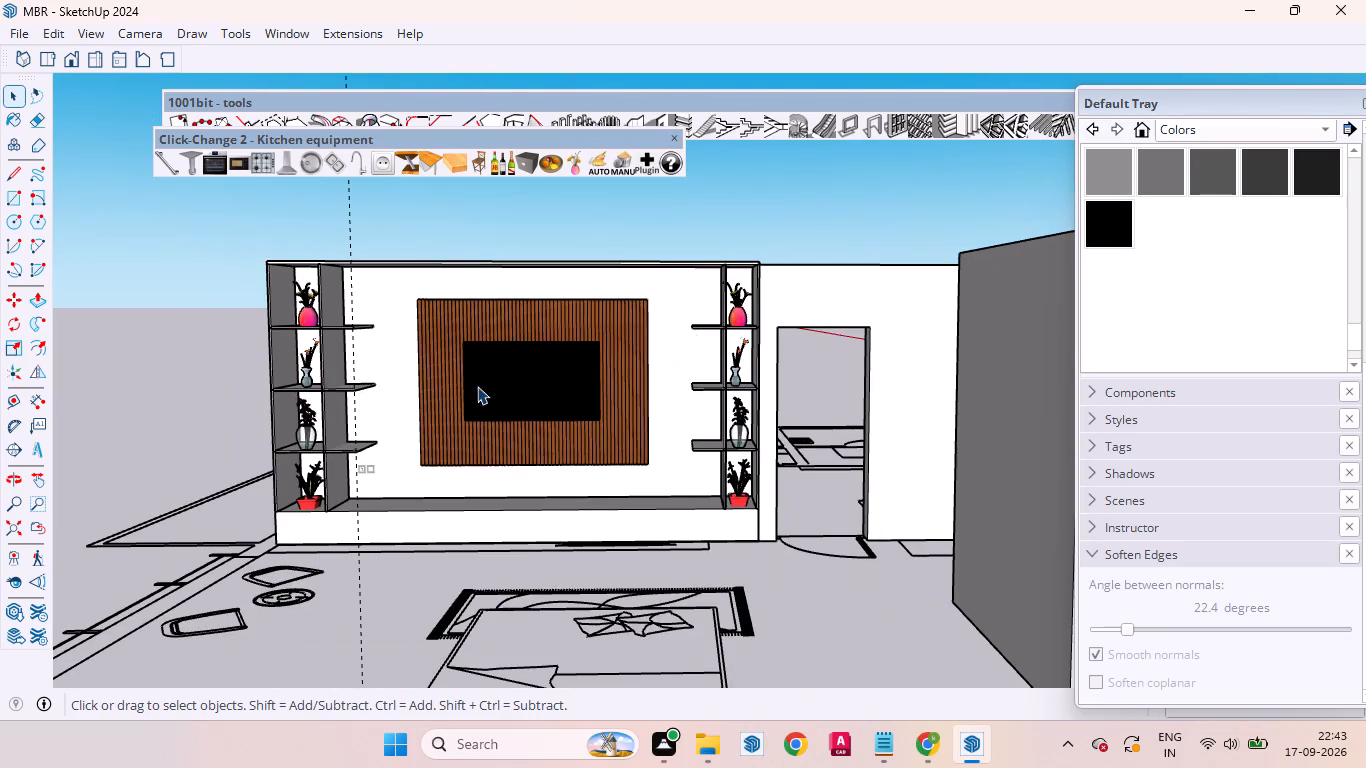
{"action": "scroll", "coordinate": [544, 433], "scroll_direction": "down", "scroll_amount": 2}
{"action": "scroll", "coordinate": [545, 434], "scroll_direction": "up", "scroll_amount": 1}
{"action": "scroll", "coordinate": [545, 434], "scroll_direction": "down", "scroll_amount": 3}
{"action": "middle_click_drag", "start_coordinate": [498, 371], "coordinate": [546, 477]}
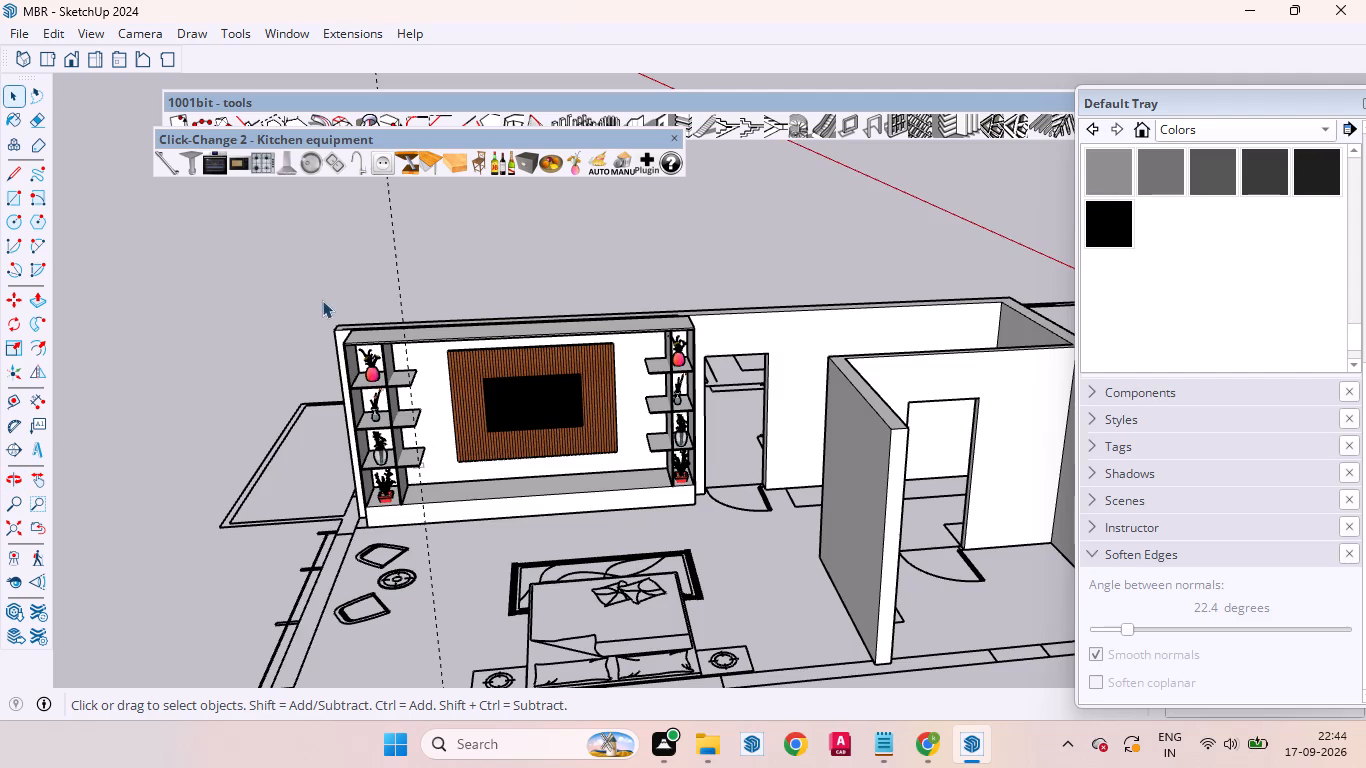
{"action": "scroll", "coordinate": [333, 291], "scroll_direction": "up", "scroll_amount": 6}
{"action": "scroll", "coordinate": [367, 326], "scroll_direction": "down", "scroll_amount": 10}
{"action": "scroll", "coordinate": [504, 384], "scroll_direction": "up", "scroll_amount": 4}
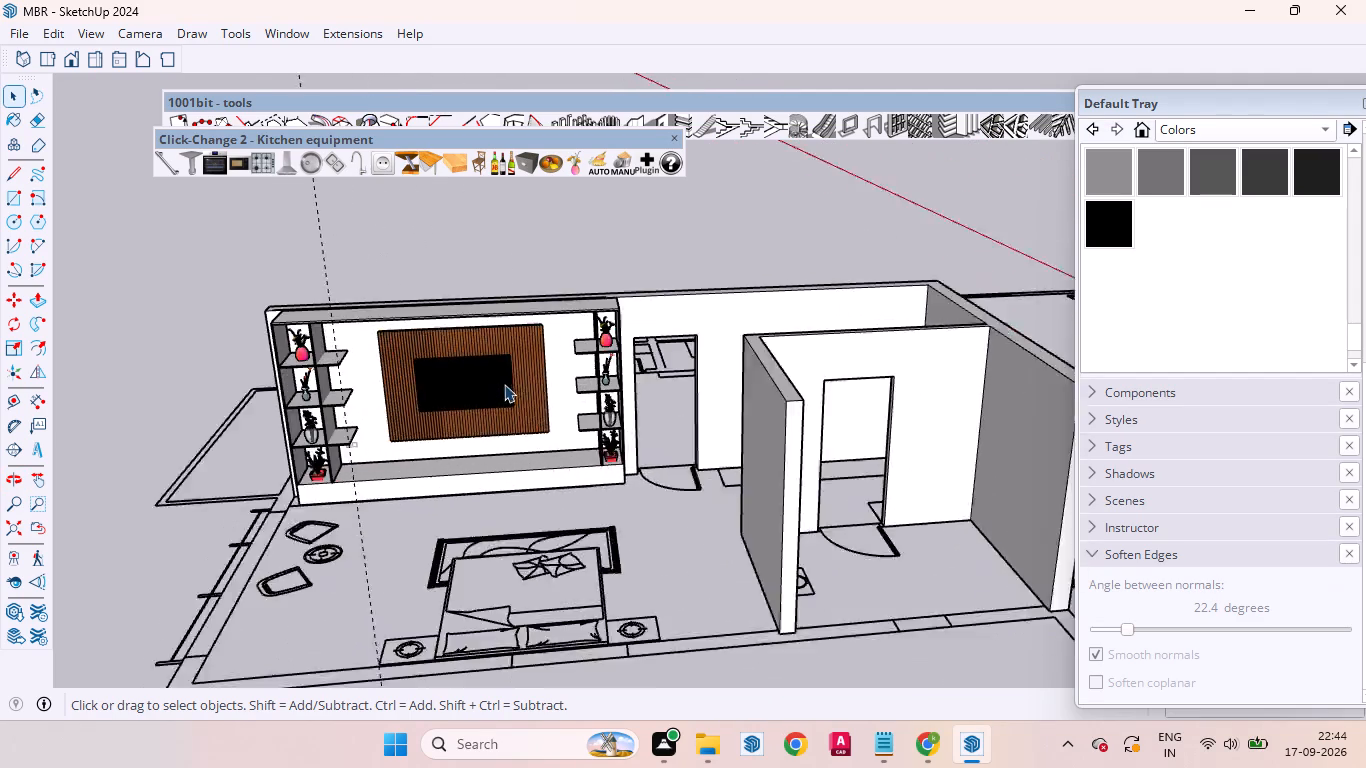
Inspect the three shelves in the side bay beside the doorway, opening each shelf group in turn.
{"action": "scroll", "coordinate": [504, 384], "scroll_direction": "up", "scroll_amount": 2}
{"action": "scroll", "coordinate": [607, 354], "scroll_direction": "up", "scroll_amount": 17}
{"action": "scroll", "coordinate": [605, 315], "scroll_direction": "down", "scroll_amount": 1}
{"action": "scroll", "coordinate": [605, 315], "scroll_direction": "up", "scroll_amount": 3}
{"action": "scroll", "coordinate": [599, 295], "scroll_direction": "down", "scroll_amount": 6}
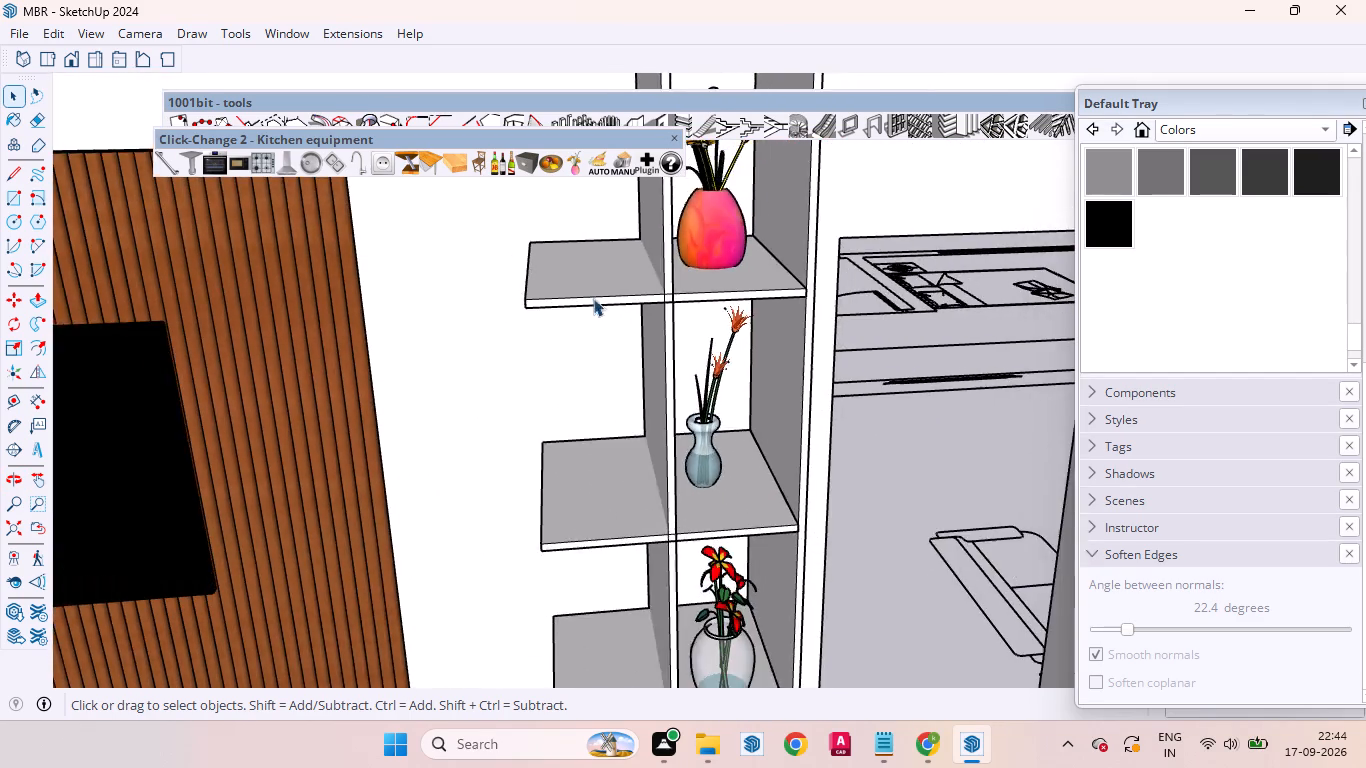
{"action": "scroll", "coordinate": [591, 304], "scroll_direction": "up", "scroll_amount": 7}
{"action": "double_click", "coordinate": [591, 298]}
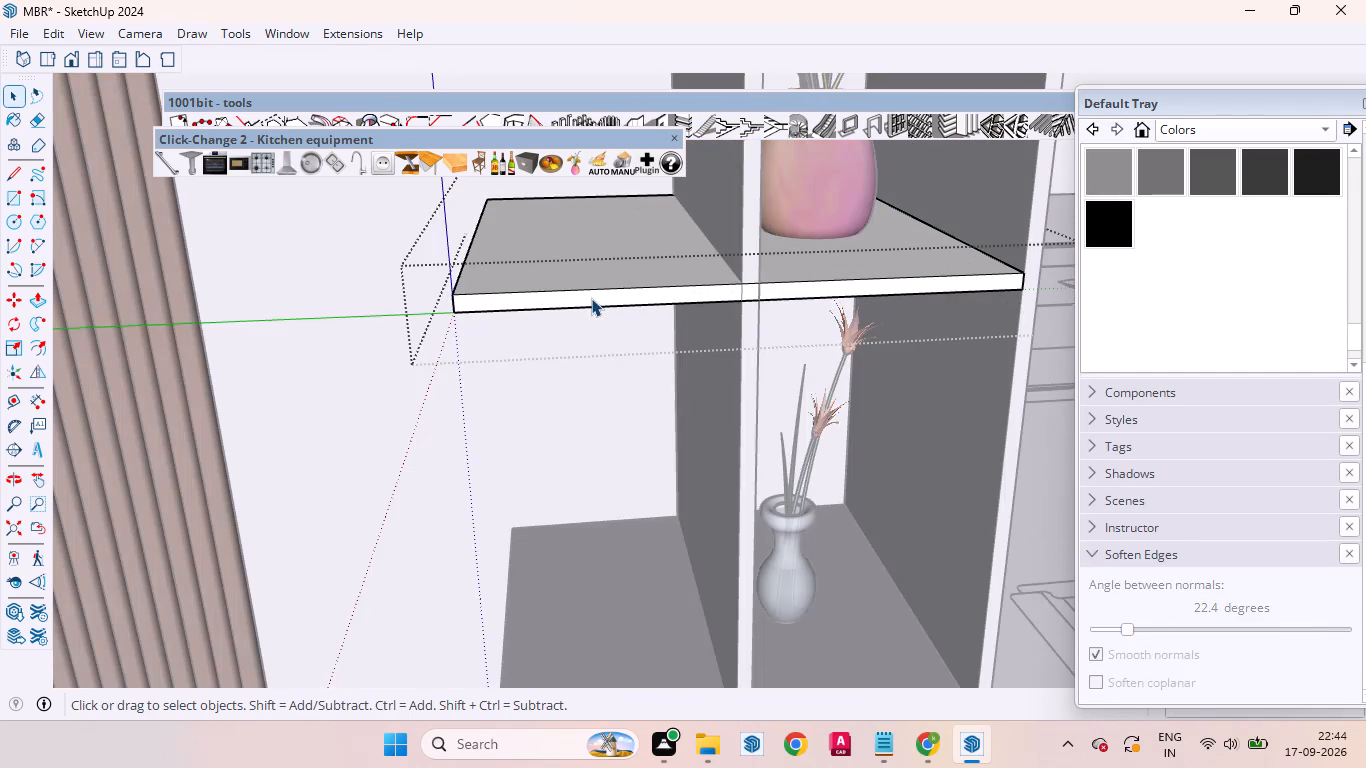
{"action": "scroll", "coordinate": [591, 298], "scroll_direction": "down", "scroll_amount": 6}
{"action": "scroll", "coordinate": [590, 328], "scroll_direction": "down", "scroll_amount": 7, "text": "ctrl"}
{"action": "scroll", "coordinate": [597, 466], "scroll_direction": "up", "scroll_amount": 6, "text": "ctrl"}
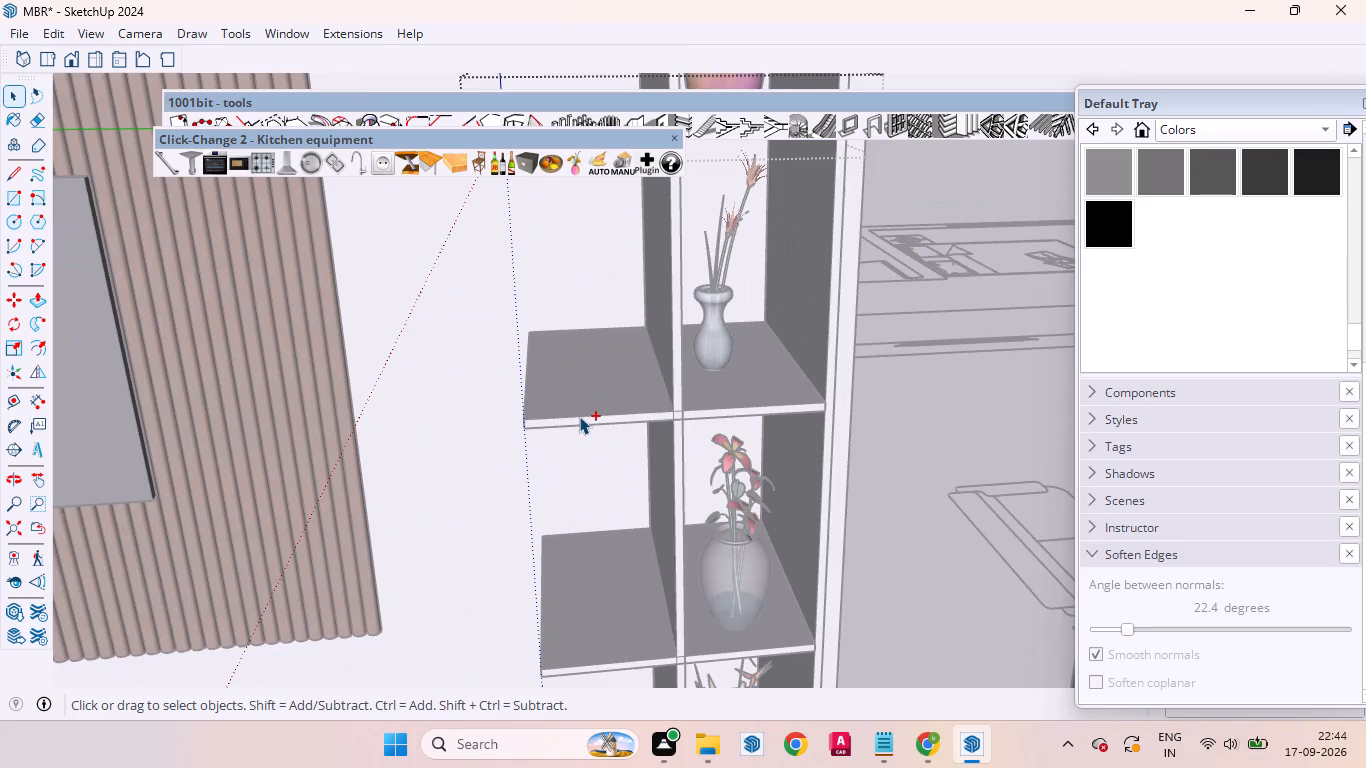
{"action": "double_click", "coordinate": [579, 416], "text": "ctrl"}
{"action": "scroll", "coordinate": [594, 400], "scroll_direction": "down", "scroll_amount": 4, "text": "ctrl"}
{"action": "scroll", "coordinate": [594, 400], "scroll_direction": "up", "scroll_amount": 1, "text": "ctrl"}
{"action": "scroll", "coordinate": [594, 400], "scroll_direction": "down", "scroll_amount": 9, "text": "ctrl"}
{"action": "scroll", "coordinate": [577, 473], "scroll_direction": "up", "scroll_amount": 6, "text": "ctrl"}
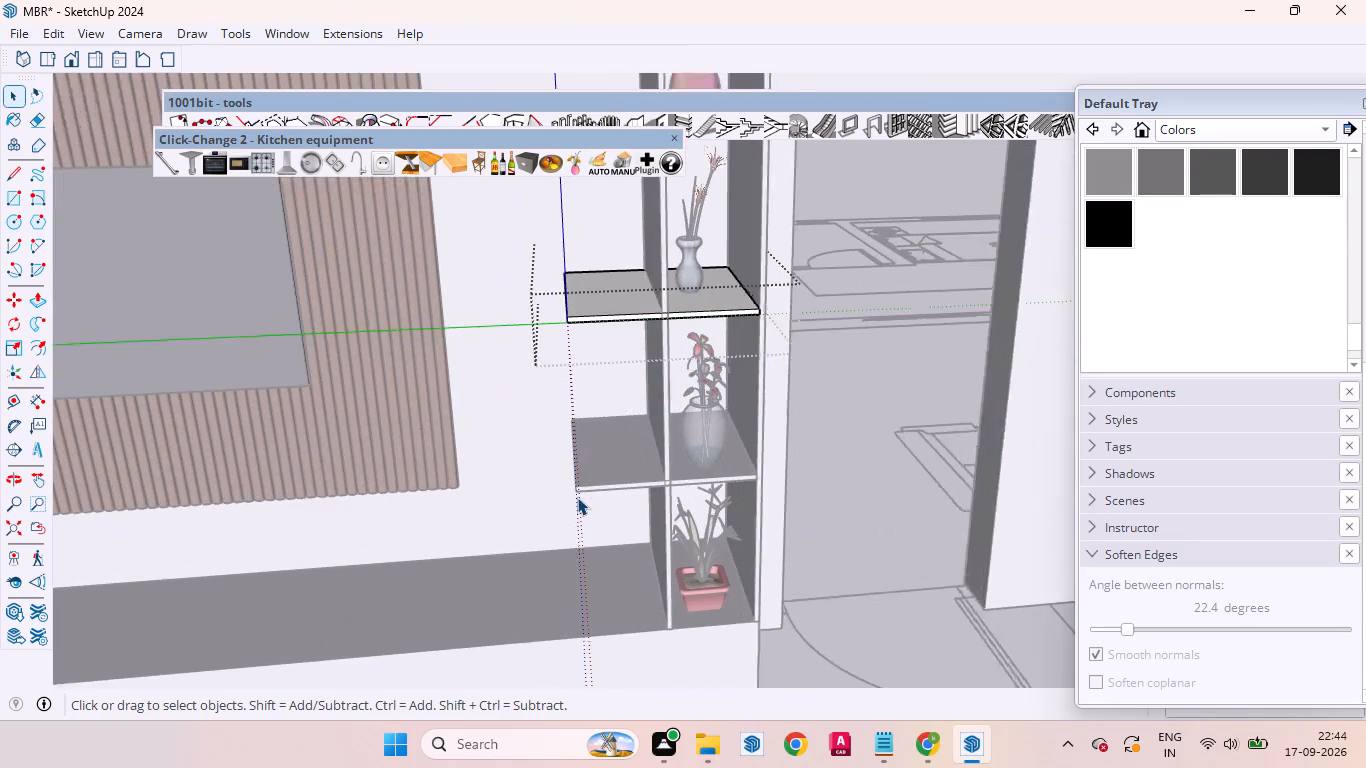
{"action": "scroll", "coordinate": [577, 497], "scroll_direction": "up", "scroll_amount": 1, "text": "ctrl"}
{"action": "double_click", "coordinate": [612, 482]}
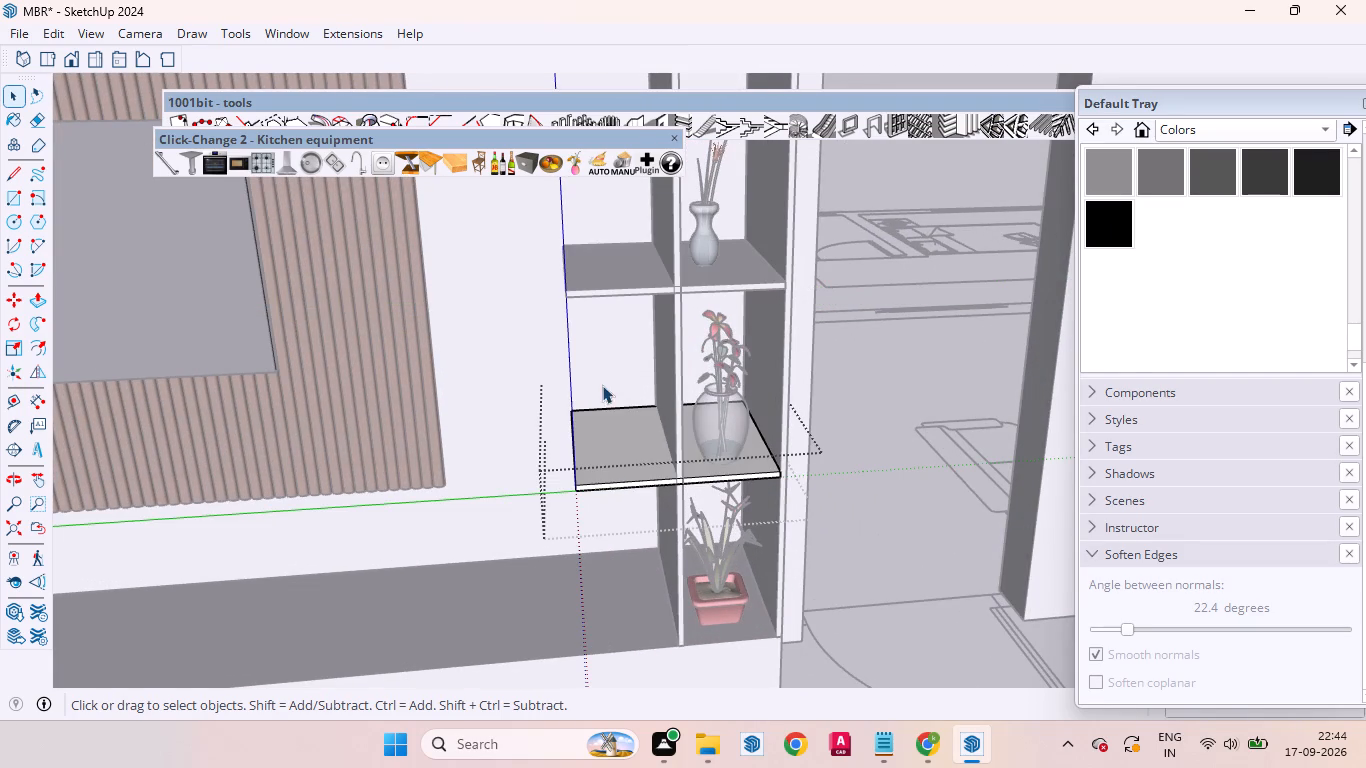
{"action": "scroll", "coordinate": [601, 381], "scroll_direction": "down", "scroll_amount": 6}
{"action": "scroll", "coordinate": [632, 439], "scroll_direction": "up", "scroll_amount": 4}
{"action": "left_click", "coordinate": [903, 371]}
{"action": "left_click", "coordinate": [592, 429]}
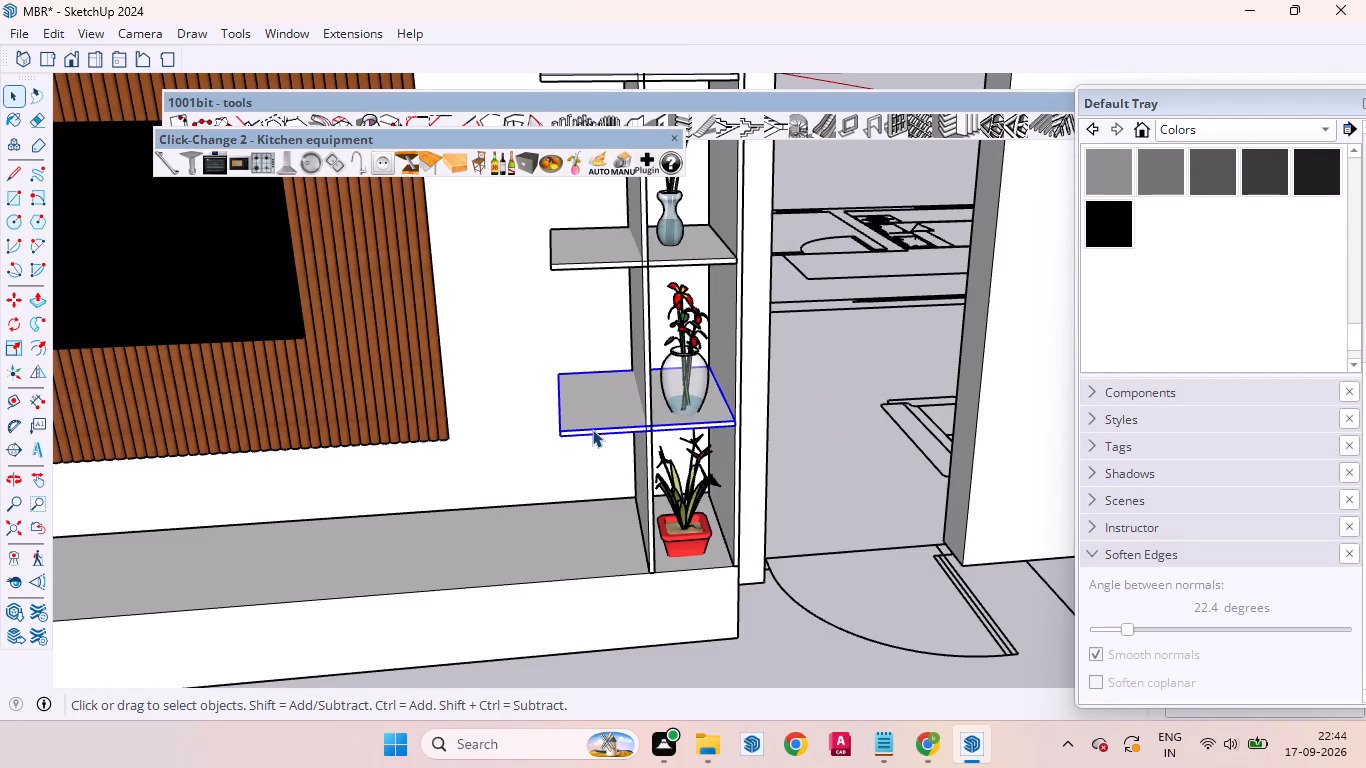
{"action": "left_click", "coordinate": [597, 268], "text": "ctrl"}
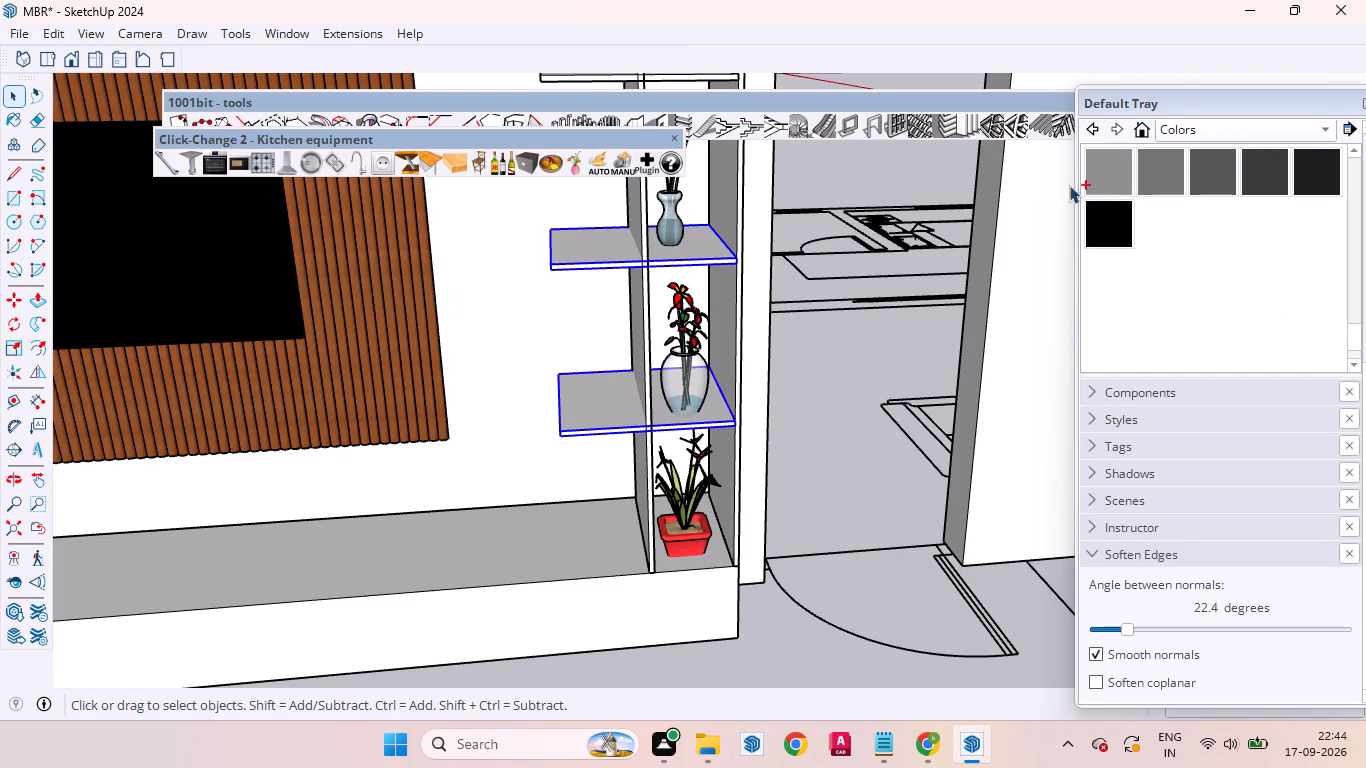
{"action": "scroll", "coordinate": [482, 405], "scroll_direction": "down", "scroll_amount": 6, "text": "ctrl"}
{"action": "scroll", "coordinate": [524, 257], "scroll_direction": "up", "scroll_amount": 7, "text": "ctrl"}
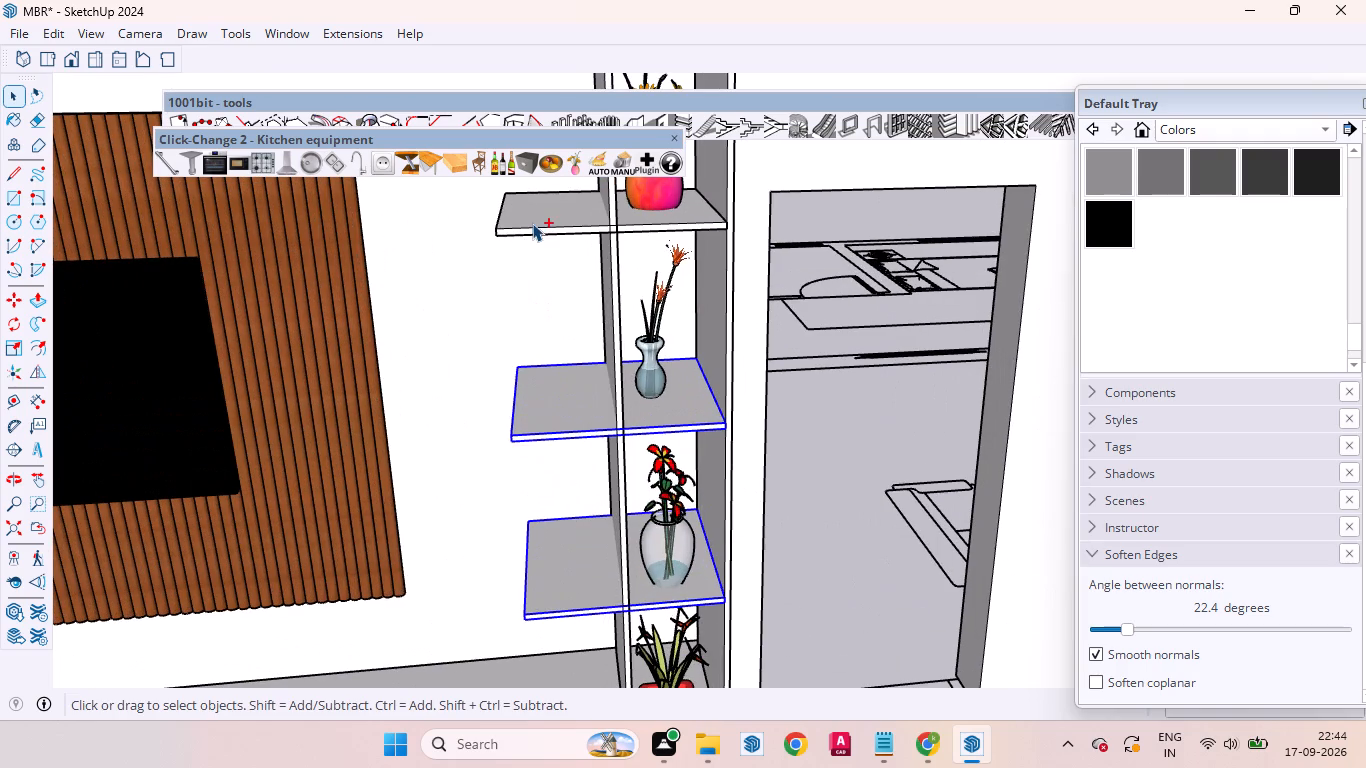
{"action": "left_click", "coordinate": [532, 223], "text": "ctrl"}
Open the top shelf group in the bay beside the doorway and place a guide 12.5 mm from its free end edge.
{"action": "scroll", "coordinate": [514, 246], "scroll_direction": "up", "scroll_amount": 13}
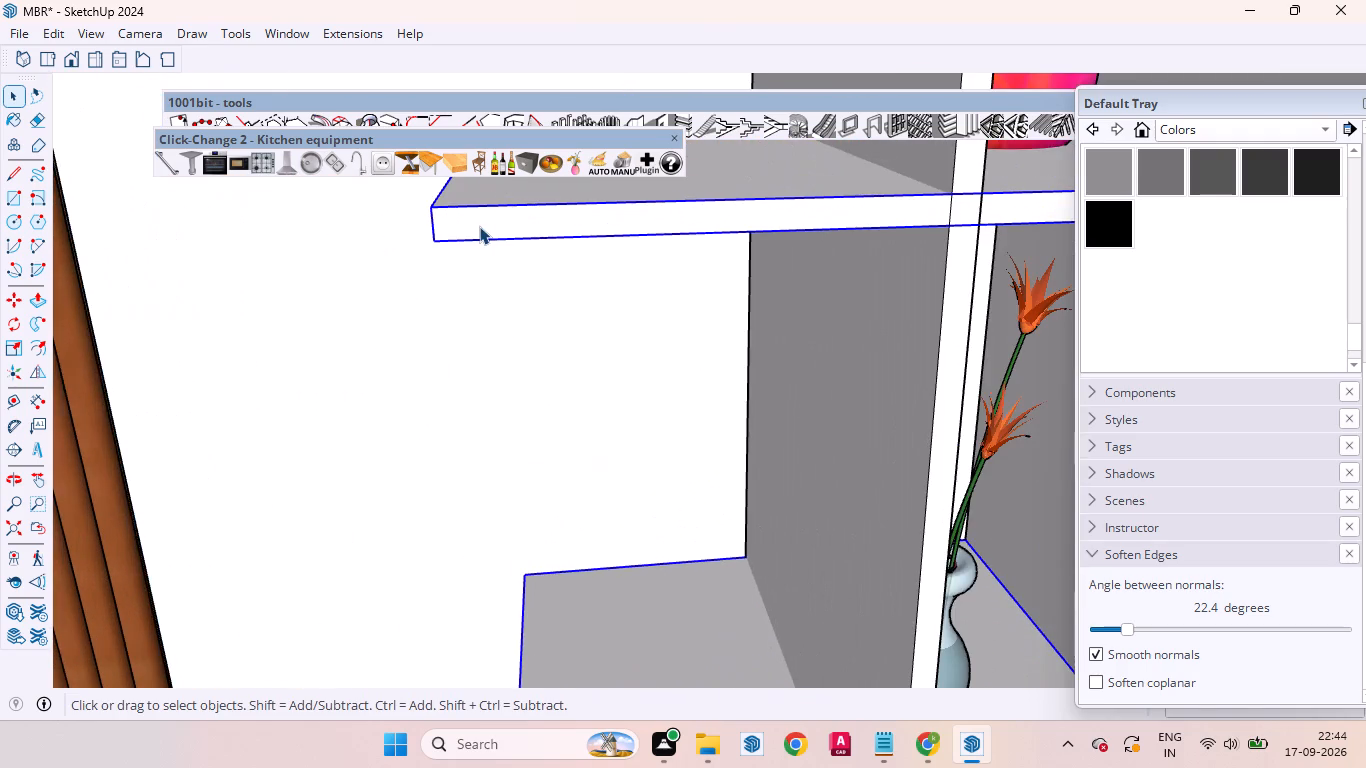
{"action": "double_click", "coordinate": [479, 226]}
{"action": "scroll", "coordinate": [511, 205], "scroll_direction": "down", "scroll_amount": 10}
{"action": "scroll", "coordinate": [535, 215], "scroll_direction": "up", "scroll_amount": 1}
{"action": "scroll", "coordinate": [536, 215], "scroll_direction": "down", "scroll_amount": 2}
{"action": "scroll", "coordinate": [533, 434], "scroll_direction": "down", "scroll_amount": 6}
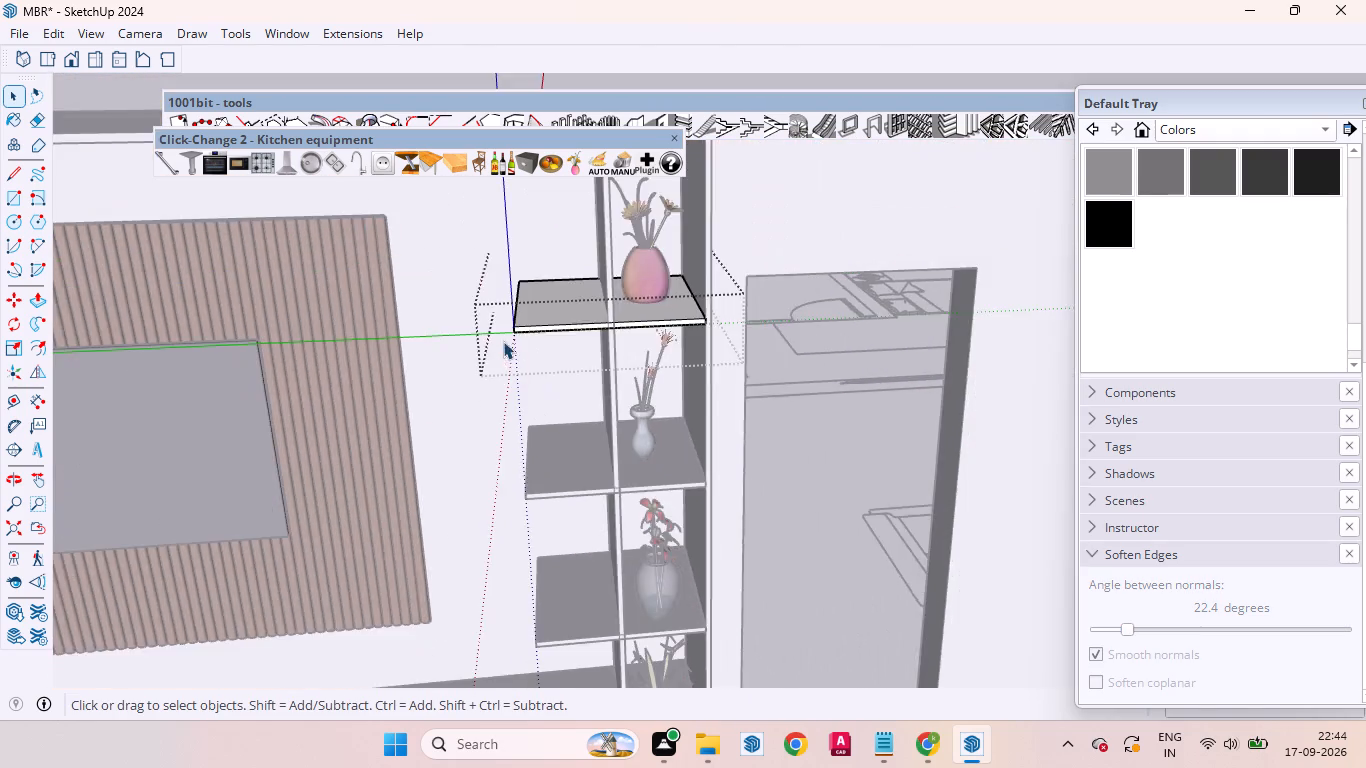
{"action": "scroll", "coordinate": [509, 326], "scroll_direction": "up", "scroll_amount": 16}
{"action": "scroll", "coordinate": [529, 400], "scroll_direction": "up", "scroll_amount": 6}
{"action": "scroll", "coordinate": [559, 430], "scroll_direction": "down", "scroll_amount": 8}
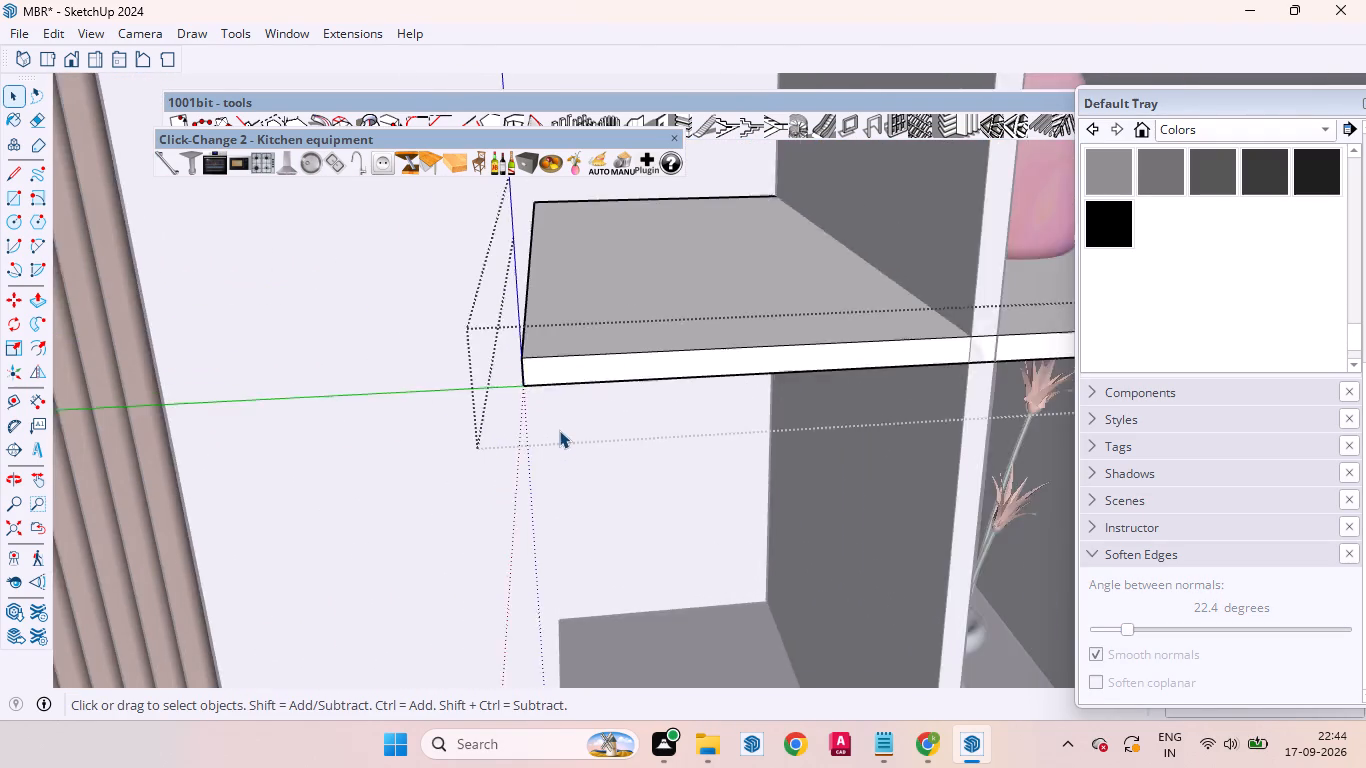
{"action": "middle_click_drag", "start_coordinate": [559, 431], "coordinate": [542, 342]}
{"action": "scroll", "coordinate": [521, 254], "scroll_direction": "up", "scroll_amount": 13}
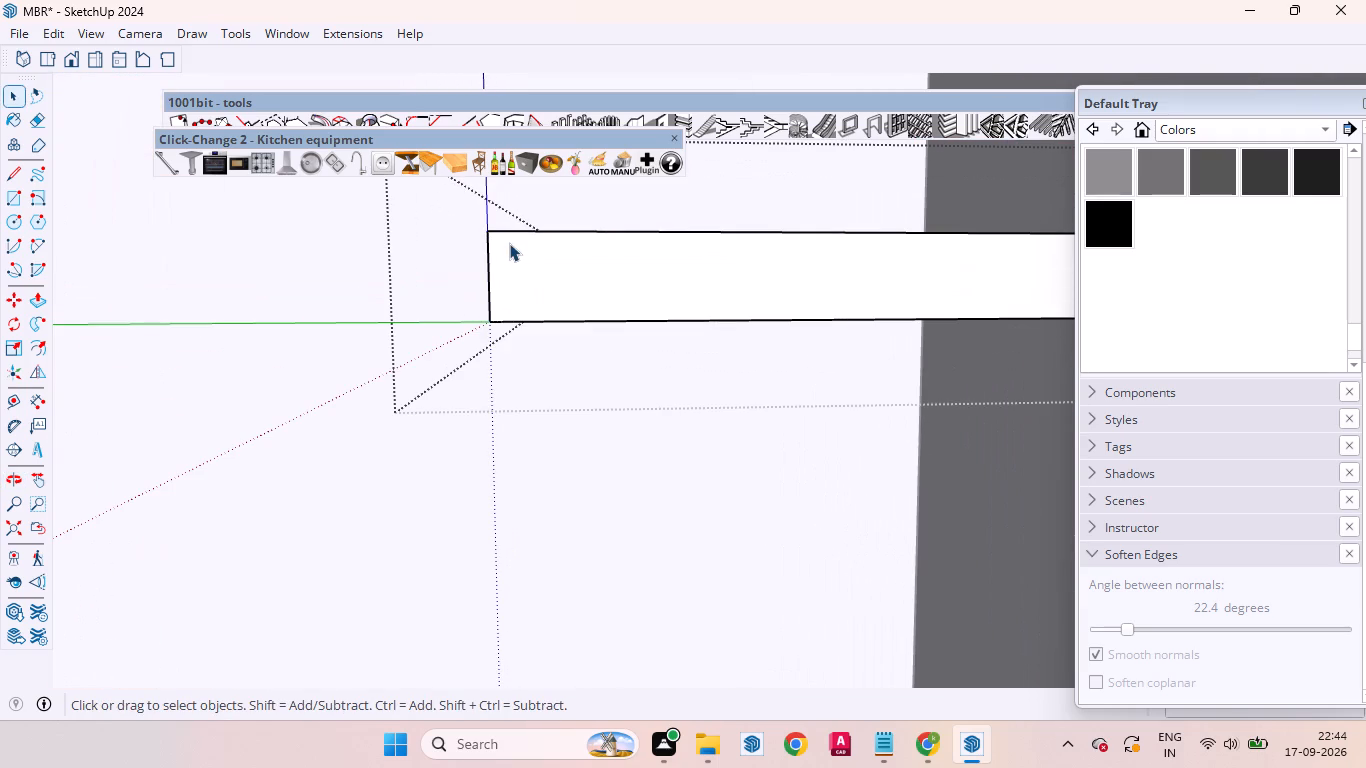
{"action": "key", "text": "t"}
{"action": "left_click", "coordinate": [484, 264]}
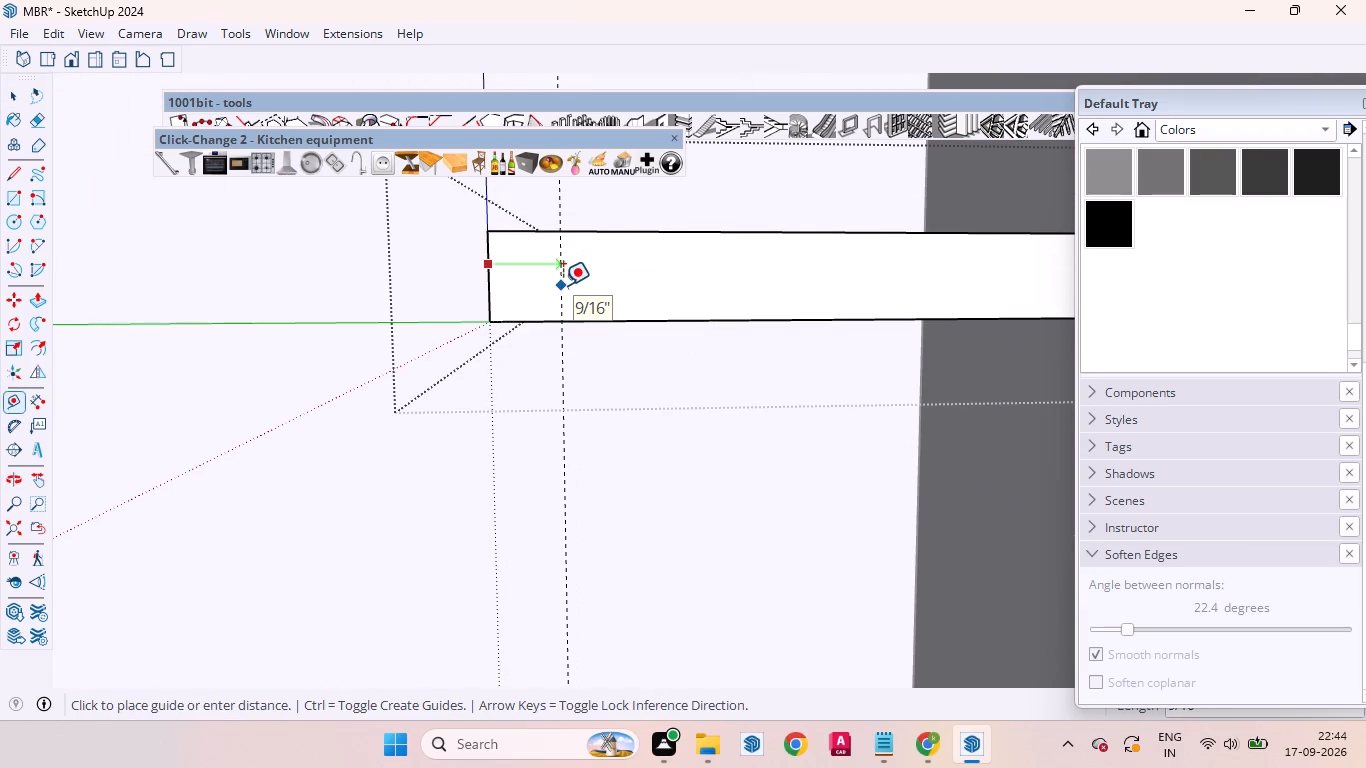
{"action": "type", "text": "12,5"}
{"action": "key", "text": "BackSpace"}
{"action": "key", "text": "BackSpace"}
{"action": "key", "text": "BackSpace"}
{"action": "key", "text": "BackSpace"}
{"action": "key", "text": "BackSpace"}
{"action": "key", "text": "BackSpace"}
{"action": "type", "text": "12"}
{"action": "type", "text": ".5MM"}
{"action": "key", "text": "Return"}
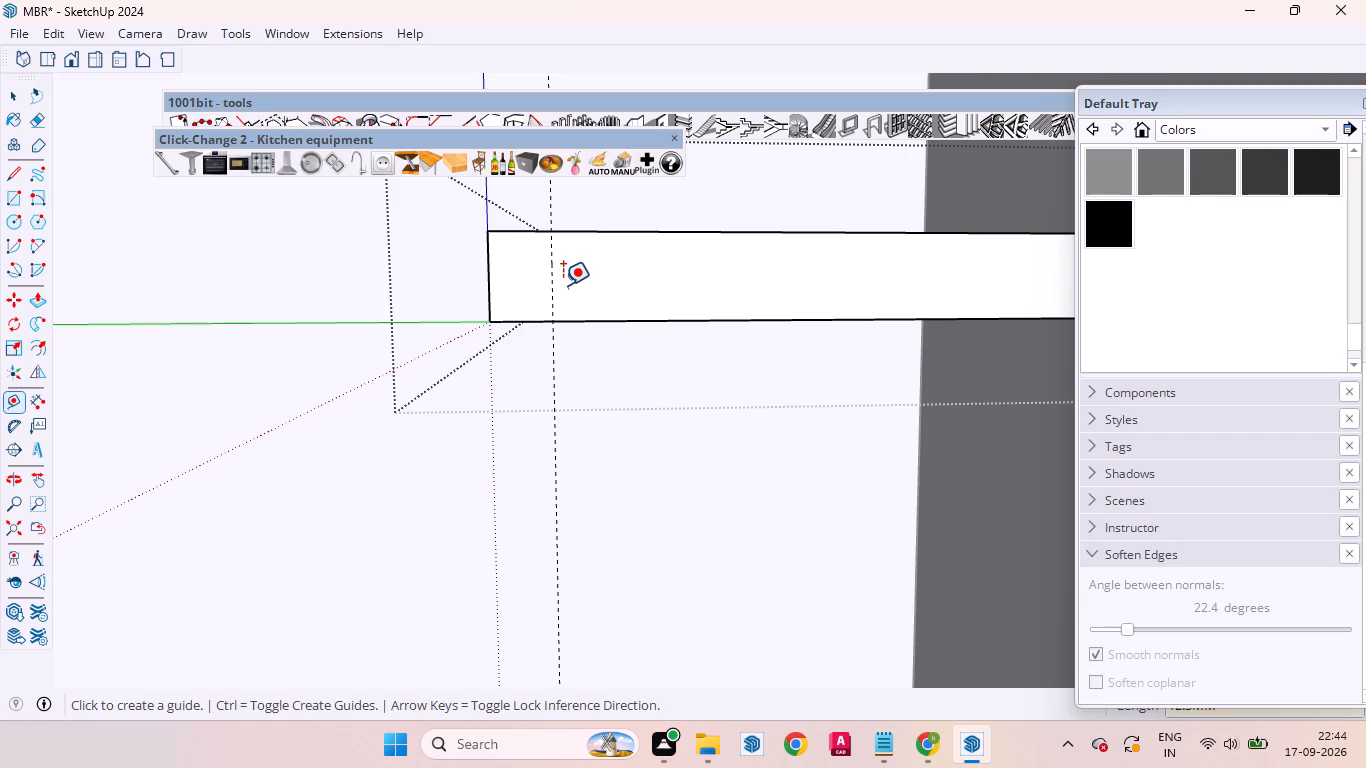
Draw a half-circle arc between the guide's crossings with the shelf's front edges, bulging toward the free end, and close it with a straight line.
{"action": "key", "text": "a"}
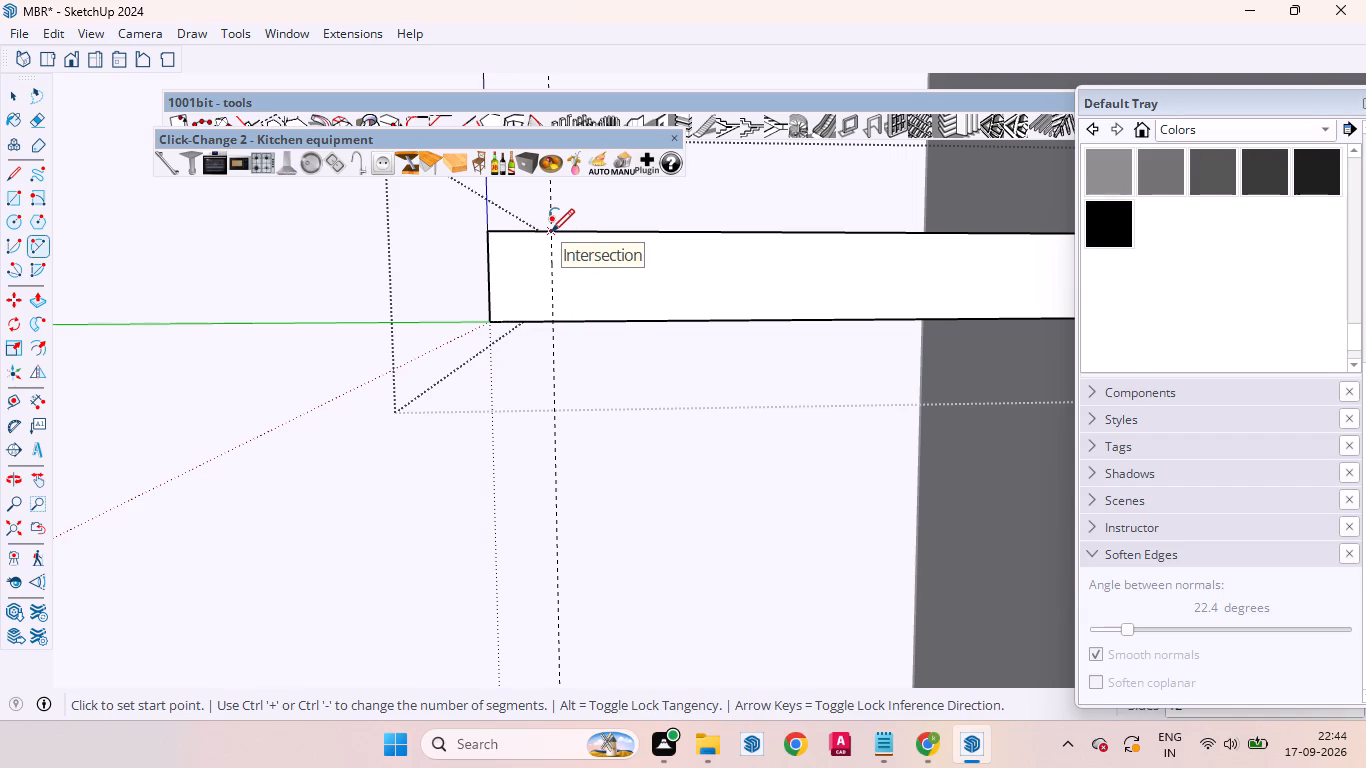
{"action": "left_click", "coordinate": [551, 232]}
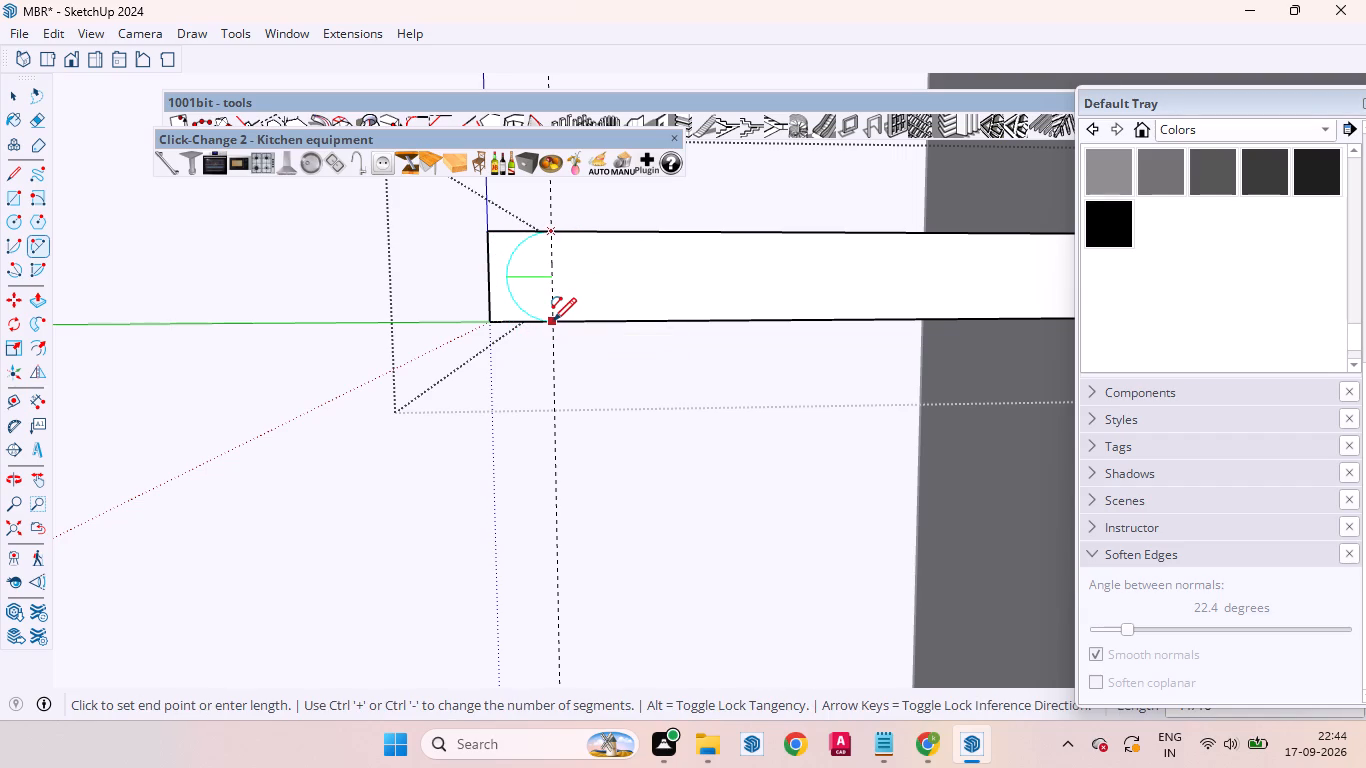
{"action": "left_click", "coordinate": [553, 321]}
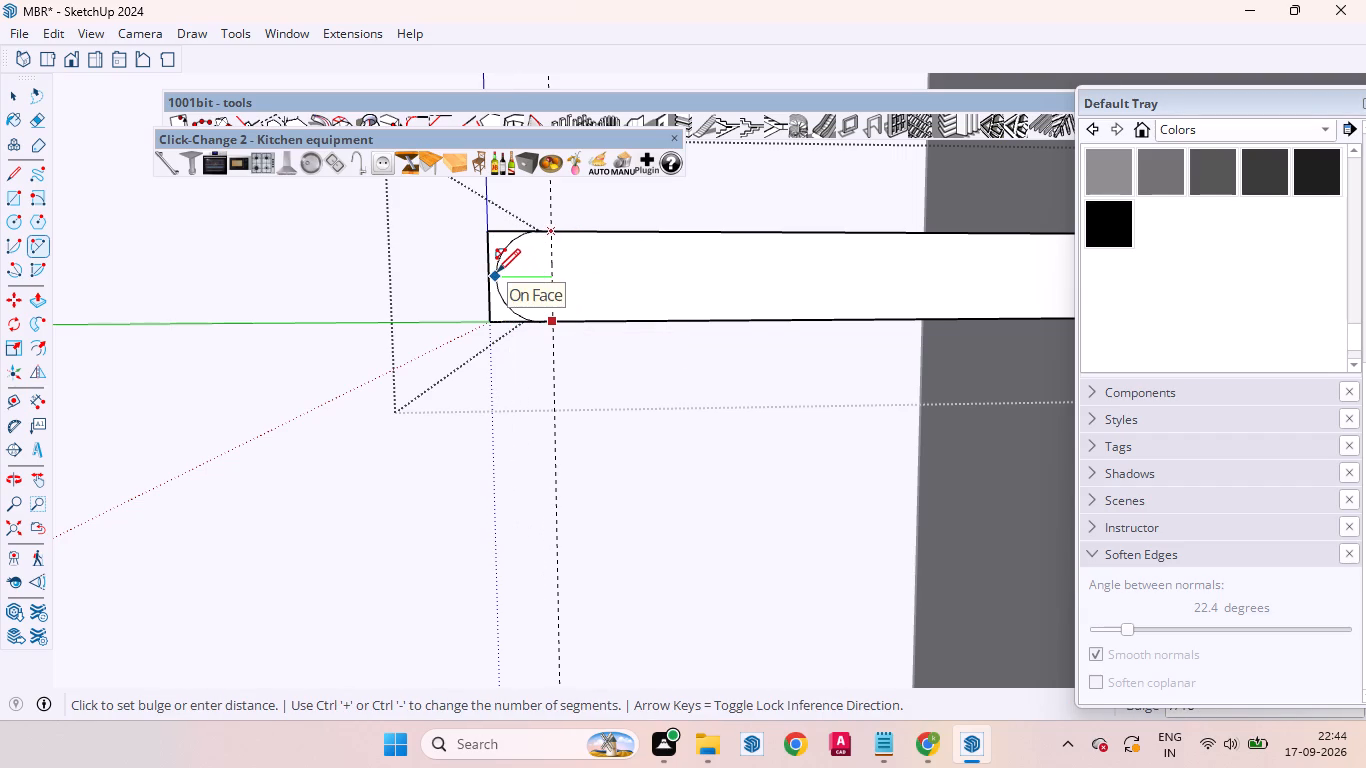
{"action": "left_click", "coordinate": [503, 270]}
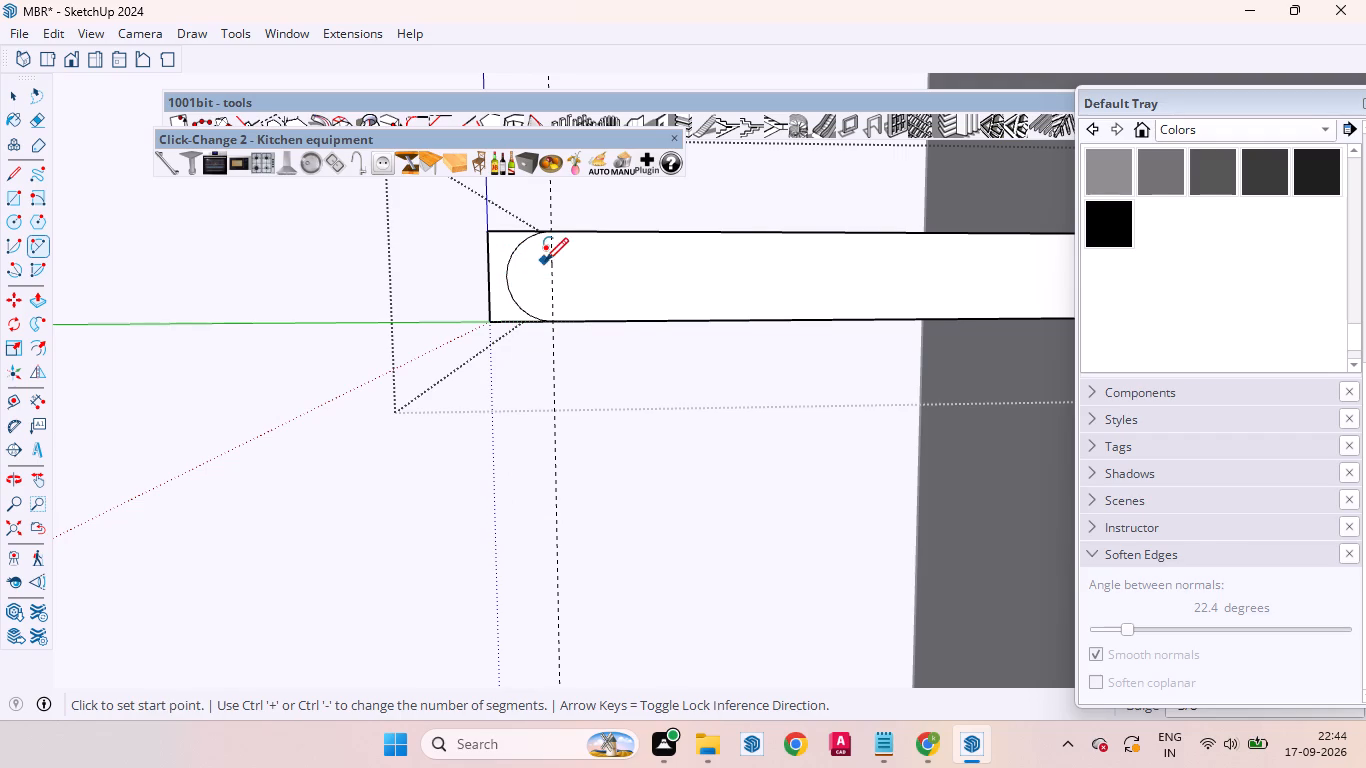
{"action": "key", "text": "space"}
{"action": "key", "text": "l"}
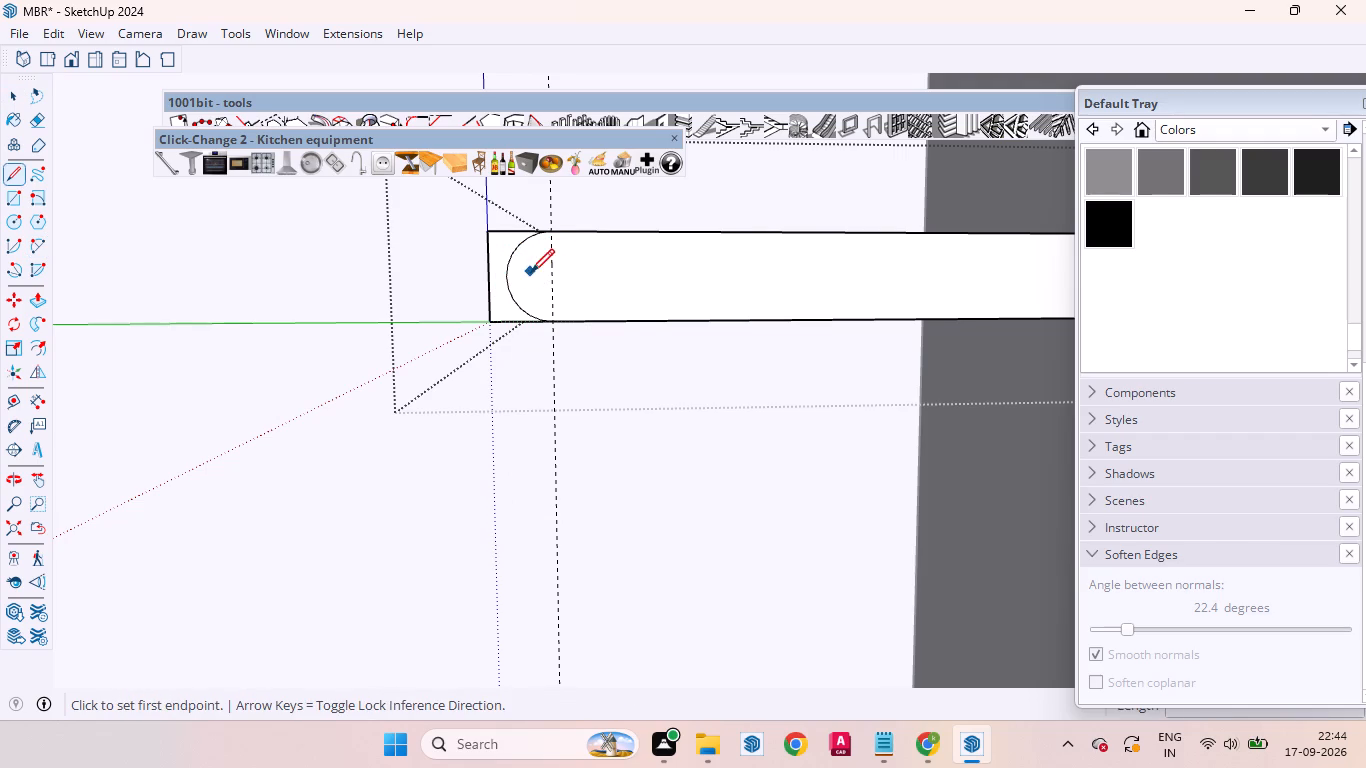
{"action": "left_click", "coordinate": [550, 229]}
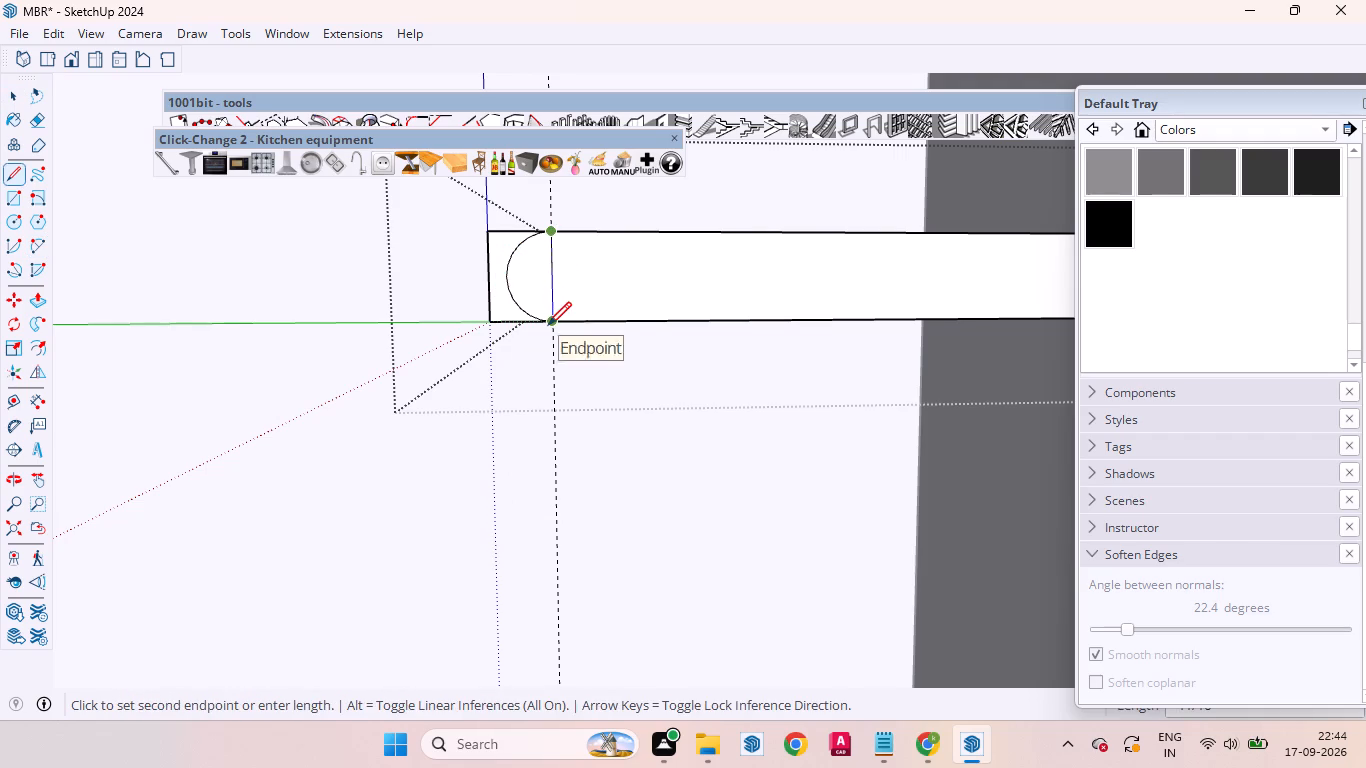
{"action": "left_click", "coordinate": [548, 325]}
{"action": "key", "text": "space"}
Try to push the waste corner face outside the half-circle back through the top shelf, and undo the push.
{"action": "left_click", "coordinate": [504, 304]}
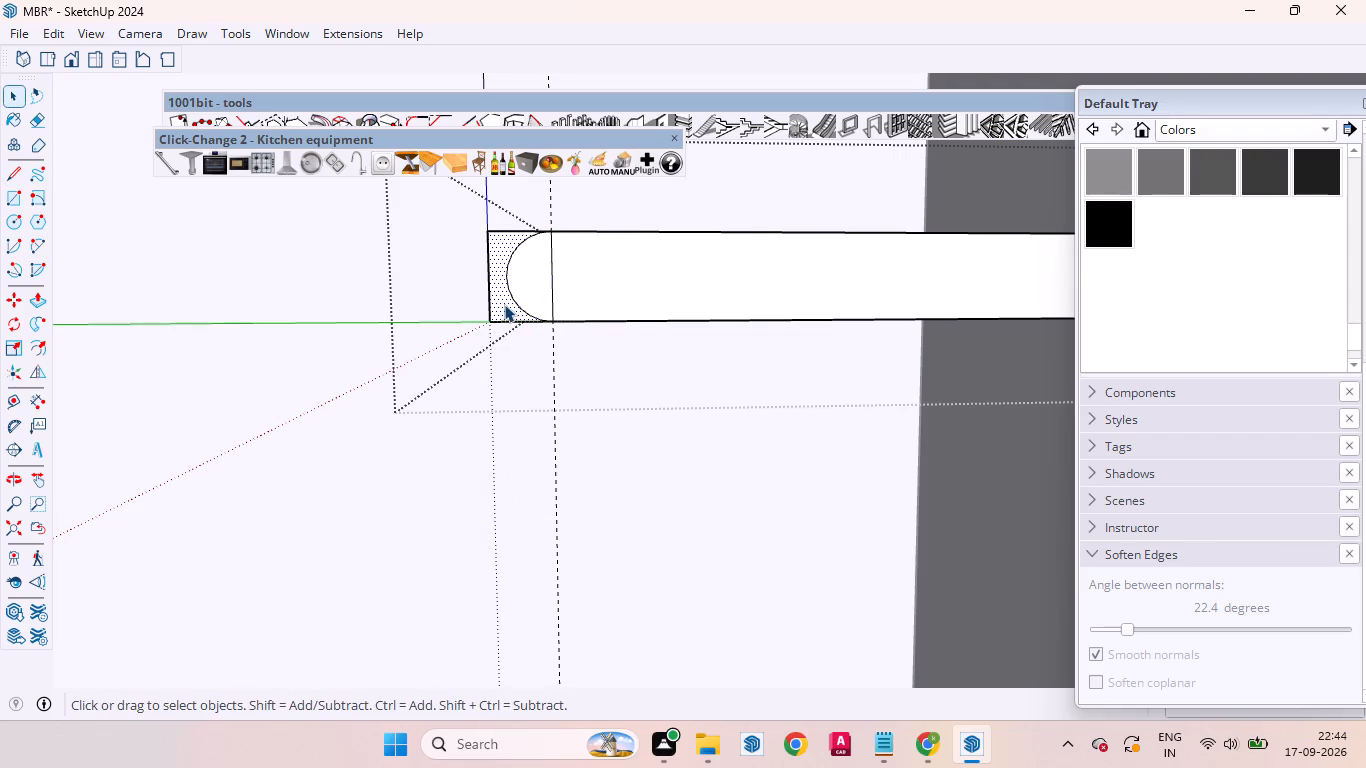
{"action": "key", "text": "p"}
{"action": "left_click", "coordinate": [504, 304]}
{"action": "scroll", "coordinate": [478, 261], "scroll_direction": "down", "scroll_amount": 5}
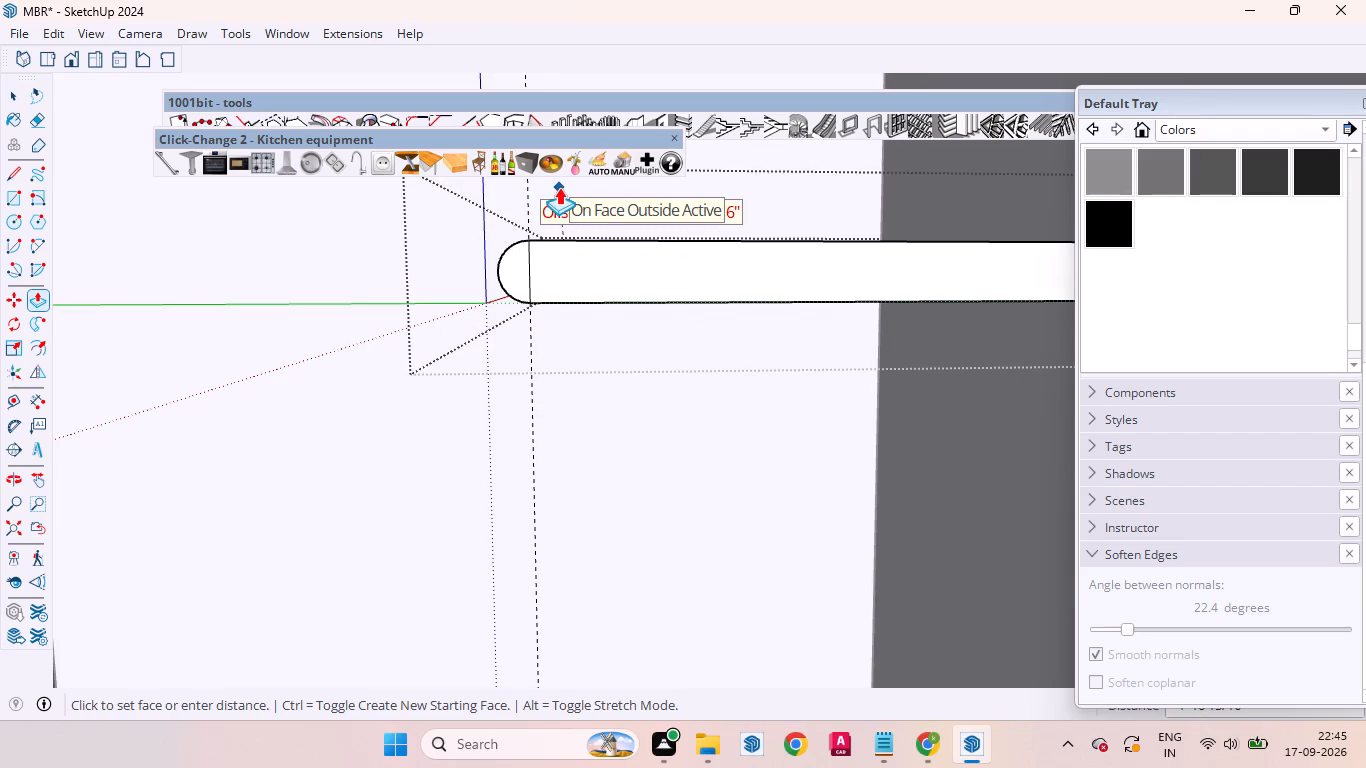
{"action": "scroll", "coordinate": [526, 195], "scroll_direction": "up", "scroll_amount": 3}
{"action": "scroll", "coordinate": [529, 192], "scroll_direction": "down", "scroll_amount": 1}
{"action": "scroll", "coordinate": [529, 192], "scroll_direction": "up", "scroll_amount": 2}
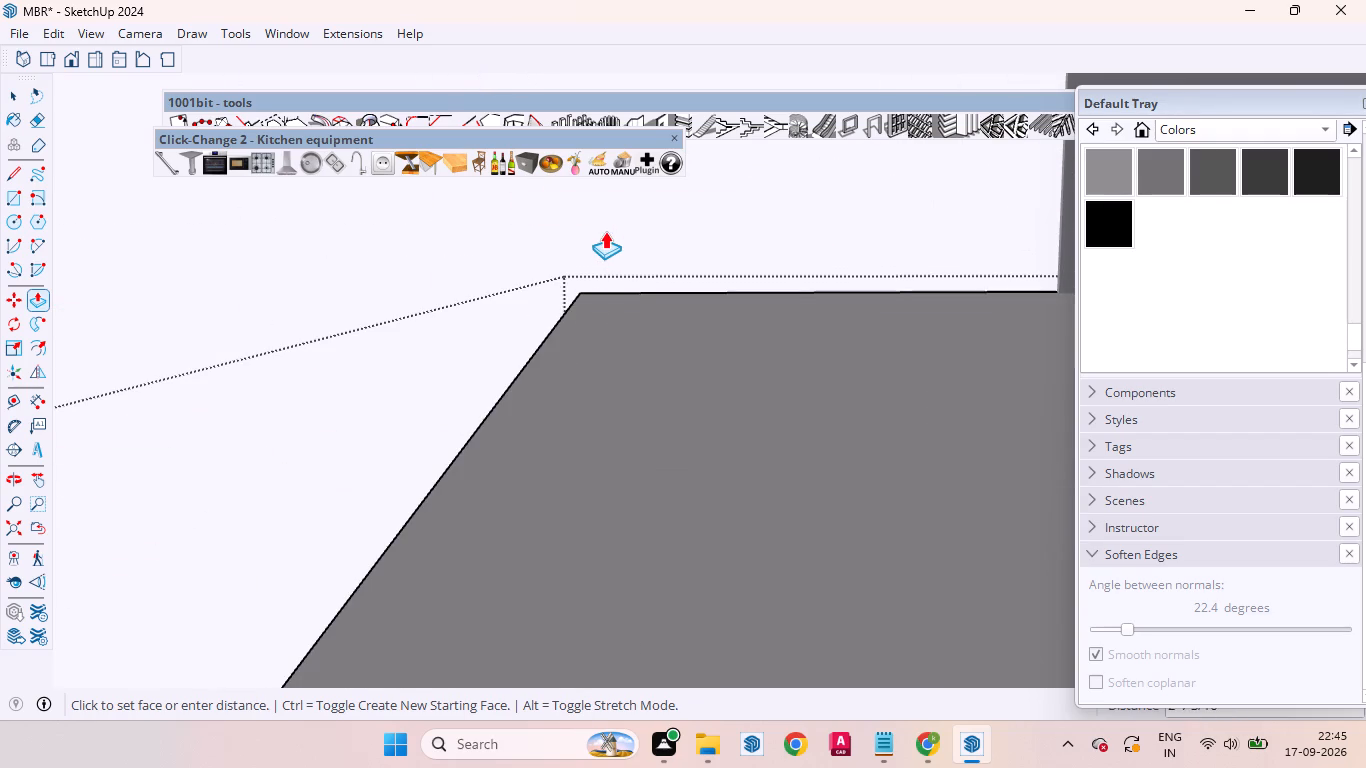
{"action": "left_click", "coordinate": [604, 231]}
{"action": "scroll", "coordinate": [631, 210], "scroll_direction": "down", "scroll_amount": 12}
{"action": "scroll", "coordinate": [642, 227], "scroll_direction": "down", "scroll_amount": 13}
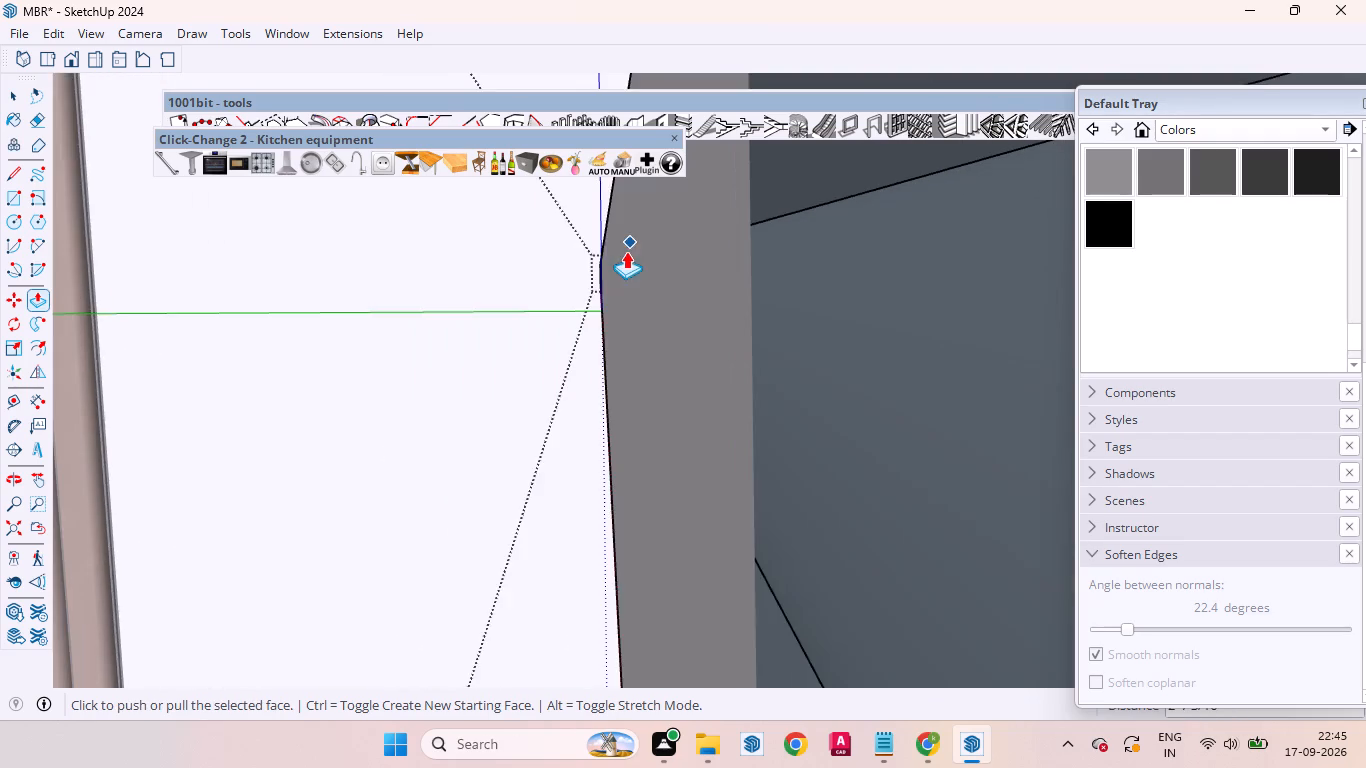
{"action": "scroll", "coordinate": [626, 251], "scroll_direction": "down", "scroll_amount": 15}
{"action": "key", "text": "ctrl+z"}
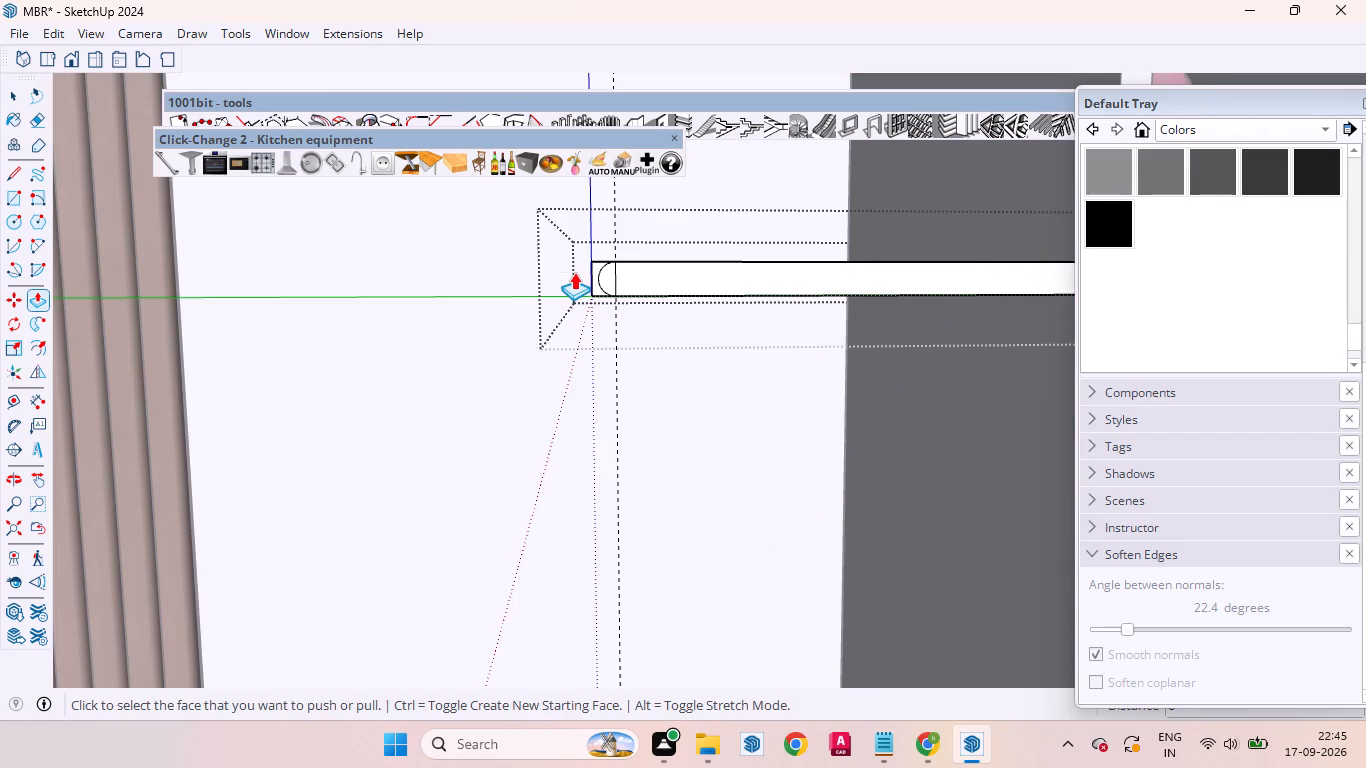
Push the waste corner face outside the half-circle back through the top shelf's full depth to round its free end, and leave the group.
{"action": "scroll", "coordinate": [590, 259], "scroll_direction": "up", "scroll_amount": 6}
{"action": "left_click", "coordinate": [640, 361]}
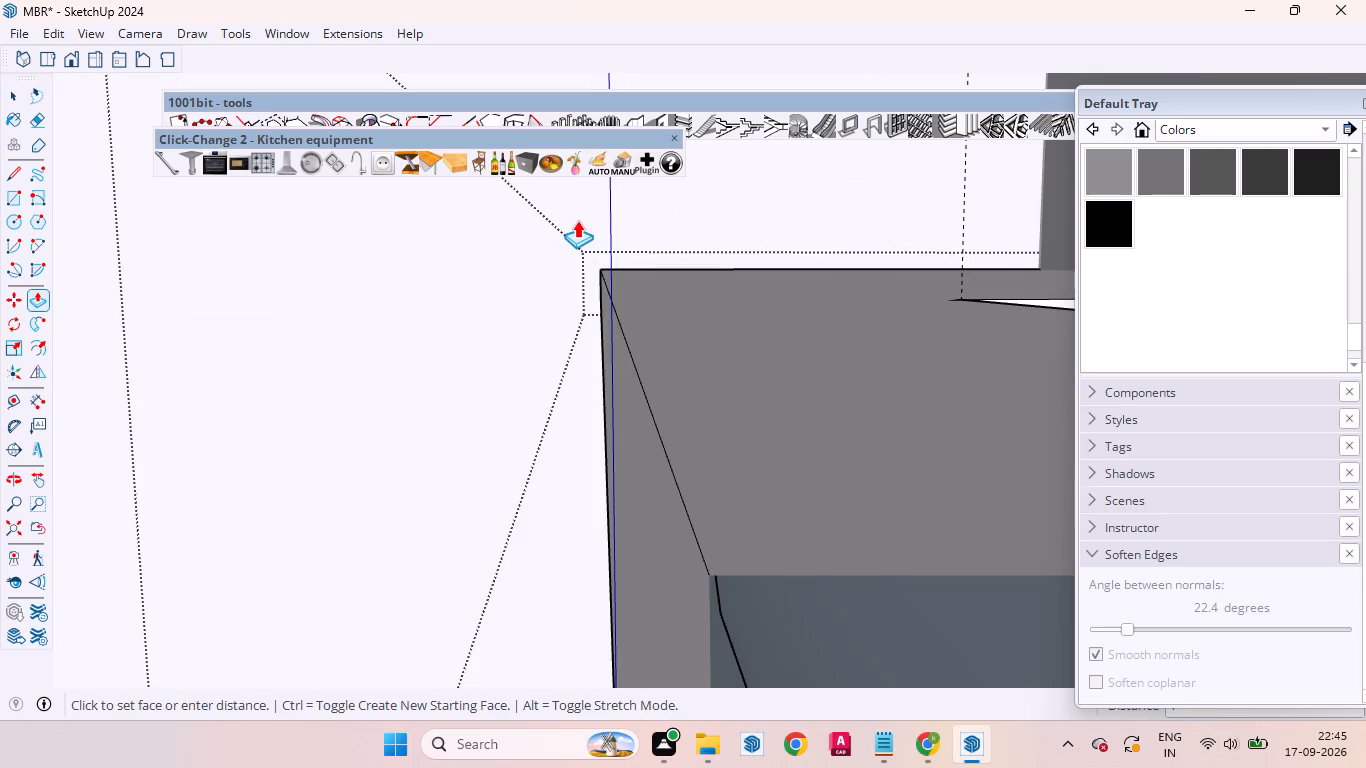
{"action": "left_click", "coordinate": [539, 258]}
{"action": "scroll", "coordinate": [539, 258], "scroll_direction": "down", "scroll_amount": 7}
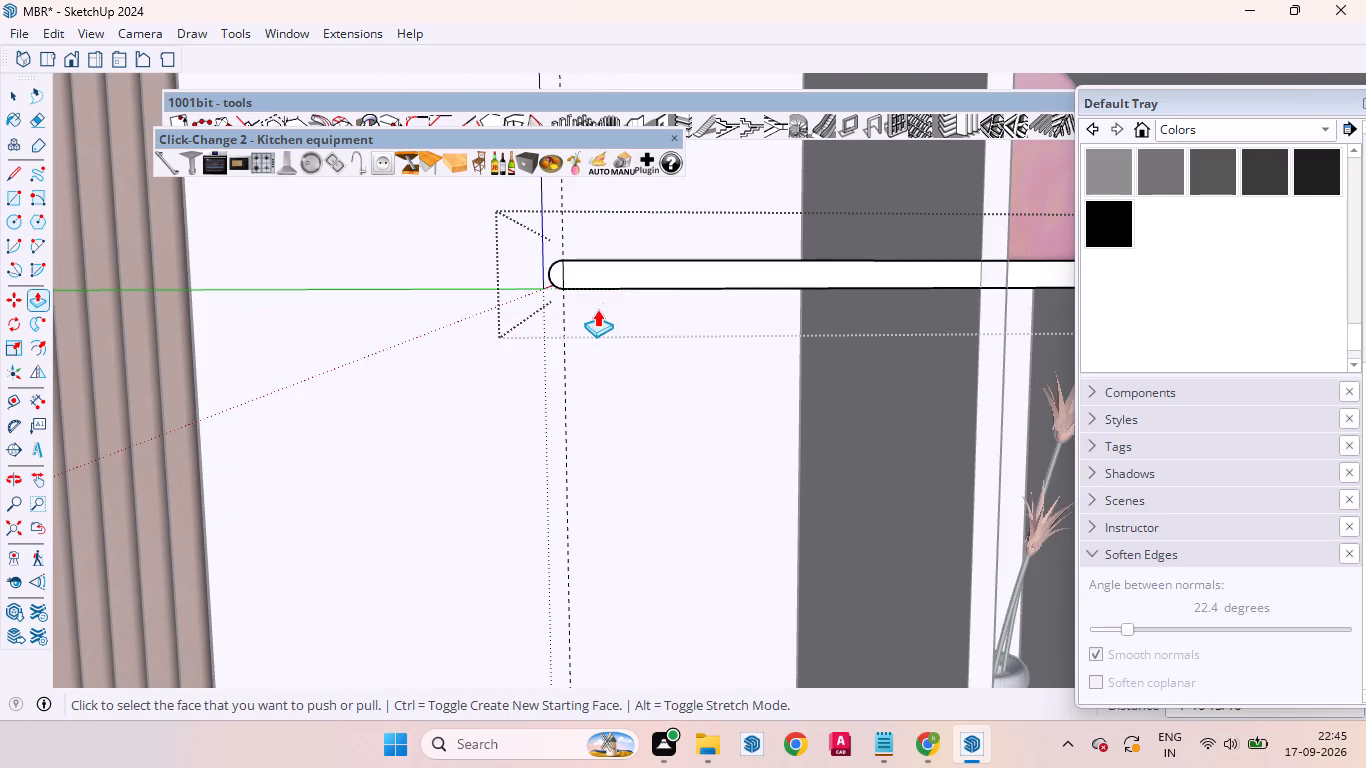
{"action": "key", "text": "space"}
{"action": "left_click", "coordinate": [449, 334]}
Soften the edges of the whole top shelf geometry with an angle between normals of 22.4 degrees, and leave the group.
{"action": "middle_click_drag", "start_coordinate": [612, 274], "coordinate": [630, 342]}
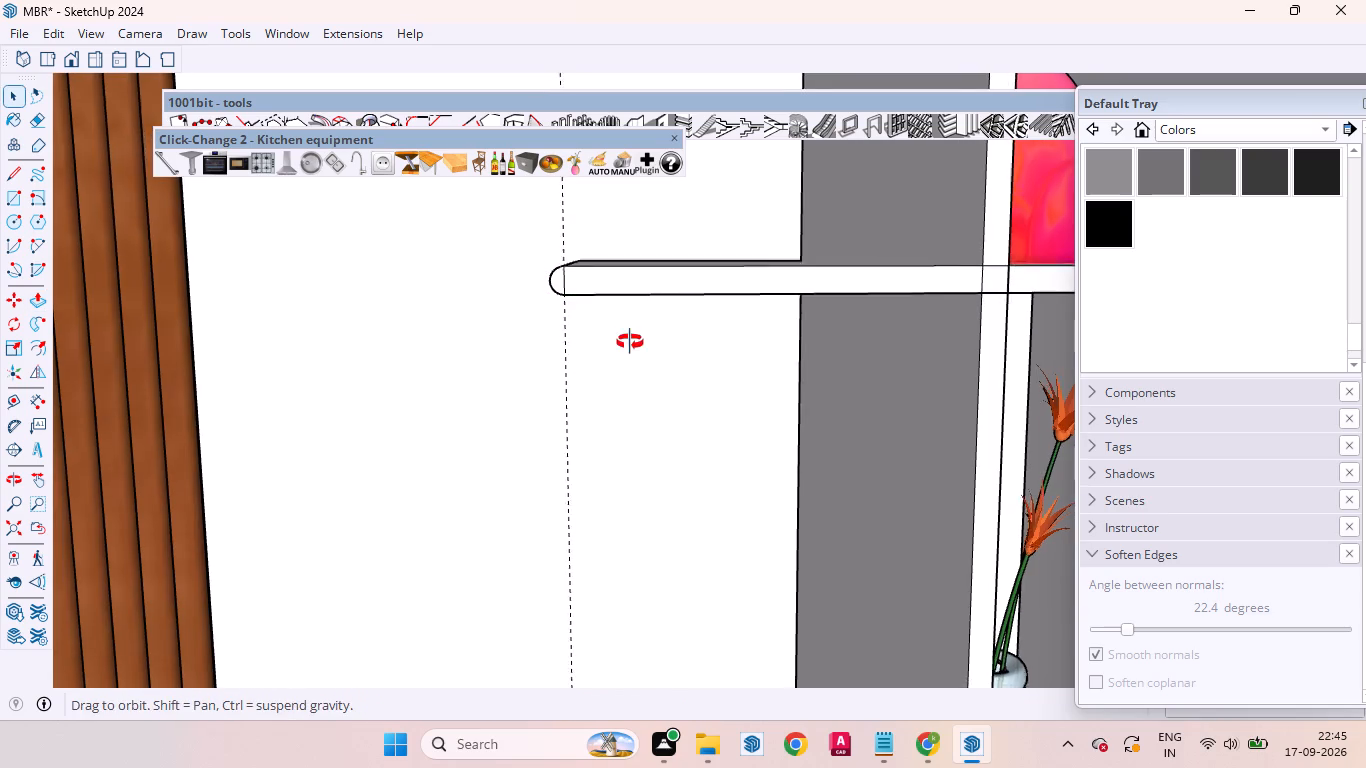
{"action": "middle_click_drag", "start_coordinate": [630, 342], "coordinate": [638, 364]}
{"action": "double_click", "coordinate": [639, 319]}
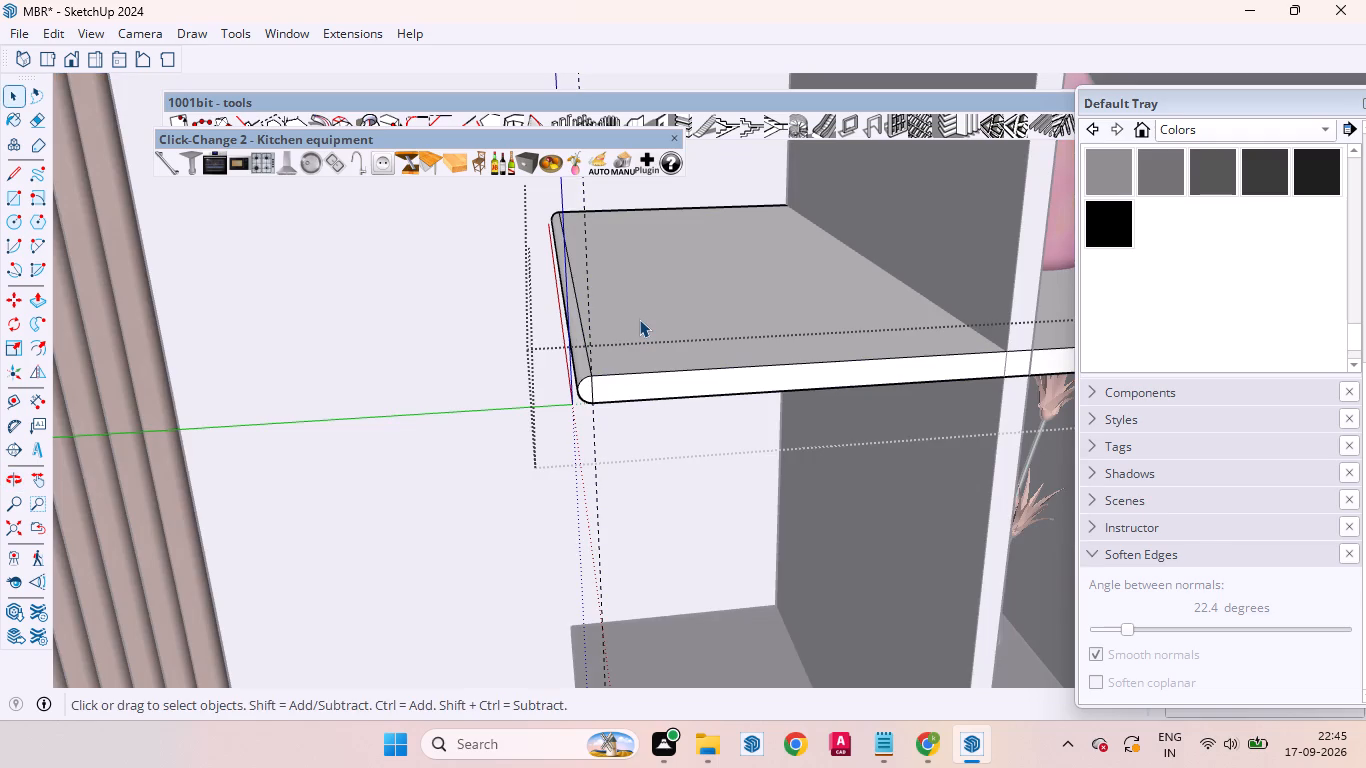
{"action": "triple_click", "coordinate": [639, 319]}
{"action": "right_click", "coordinate": [639, 319]}
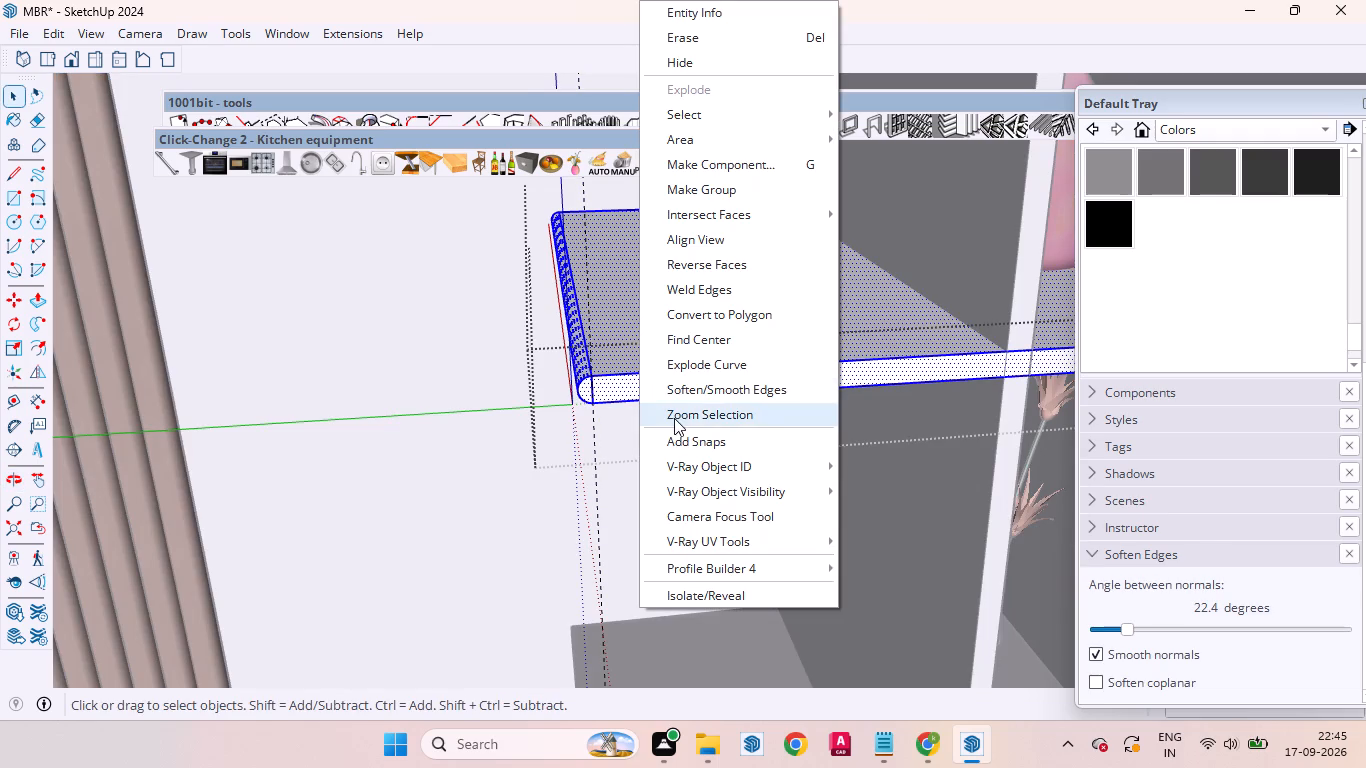
{"action": "left_click", "coordinate": [695, 390]}
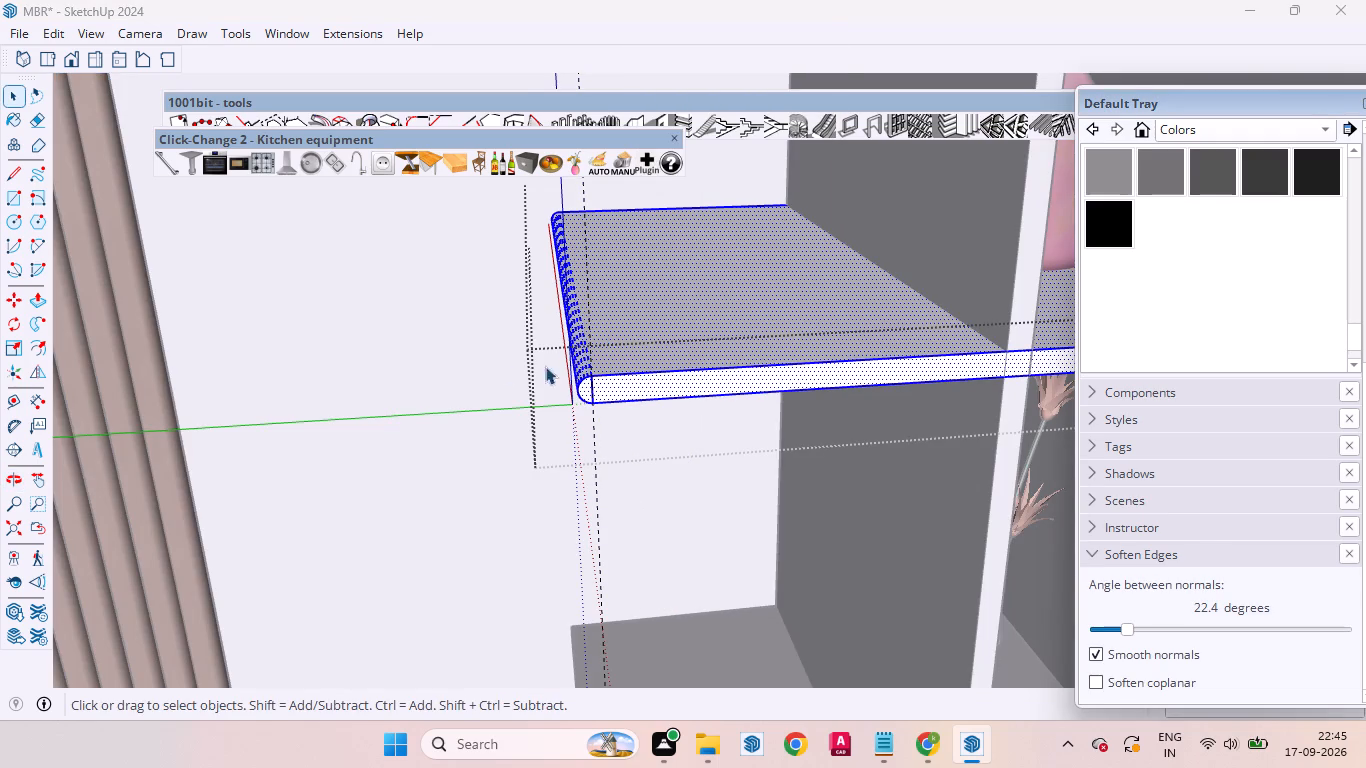
{"action": "left_click", "coordinate": [446, 358]}
Examine the TV wall unit from the front, comparing the shelf ends in both side bays.
{"action": "scroll", "coordinate": [625, 311], "scroll_direction": "down", "scroll_amount": 6}
{"action": "scroll", "coordinate": [498, 257], "scroll_direction": "down", "scroll_amount": 6}
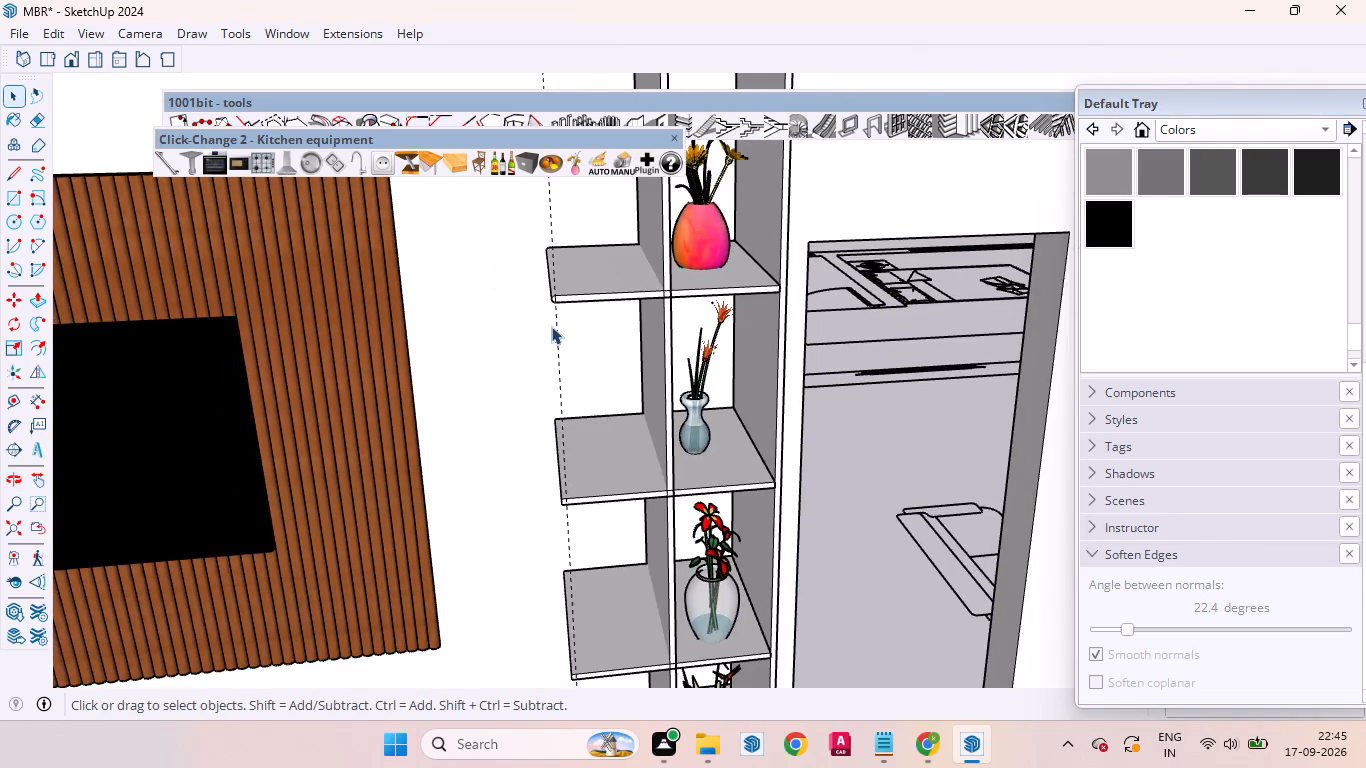
{"action": "scroll", "coordinate": [590, 466], "scroll_direction": "up", "scroll_amount": 4}
{"action": "scroll", "coordinate": [578, 332], "scroll_direction": "down", "scroll_amount": 7}
{"action": "middle_click_drag", "start_coordinate": [596, 460], "coordinate": [601, 382]}
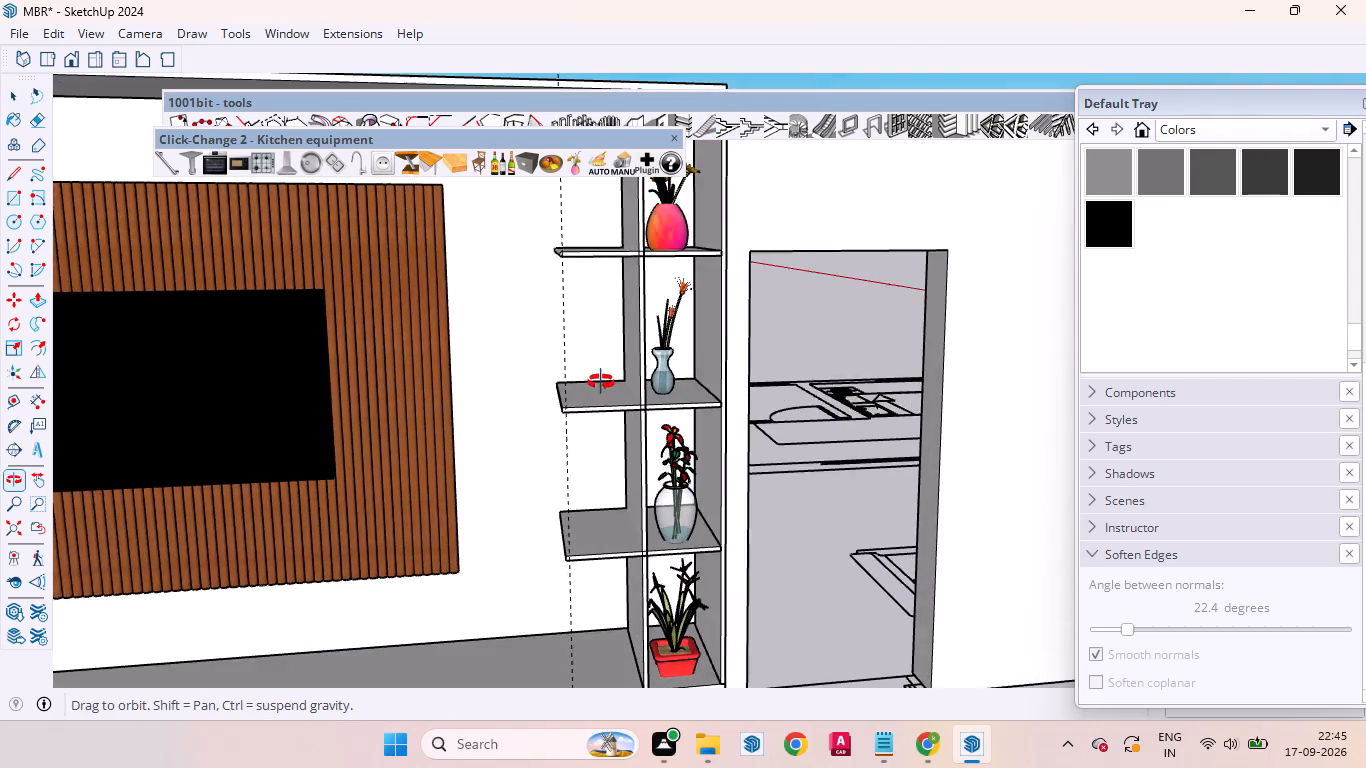
{"action": "middle_click_drag", "start_coordinate": [601, 382], "coordinate": [609, 363]}
{"action": "scroll", "coordinate": [494, 310], "scroll_direction": "down", "scroll_amount": 13}
{"action": "scroll", "coordinate": [438, 361], "scroll_direction": "up", "scroll_amount": 7}
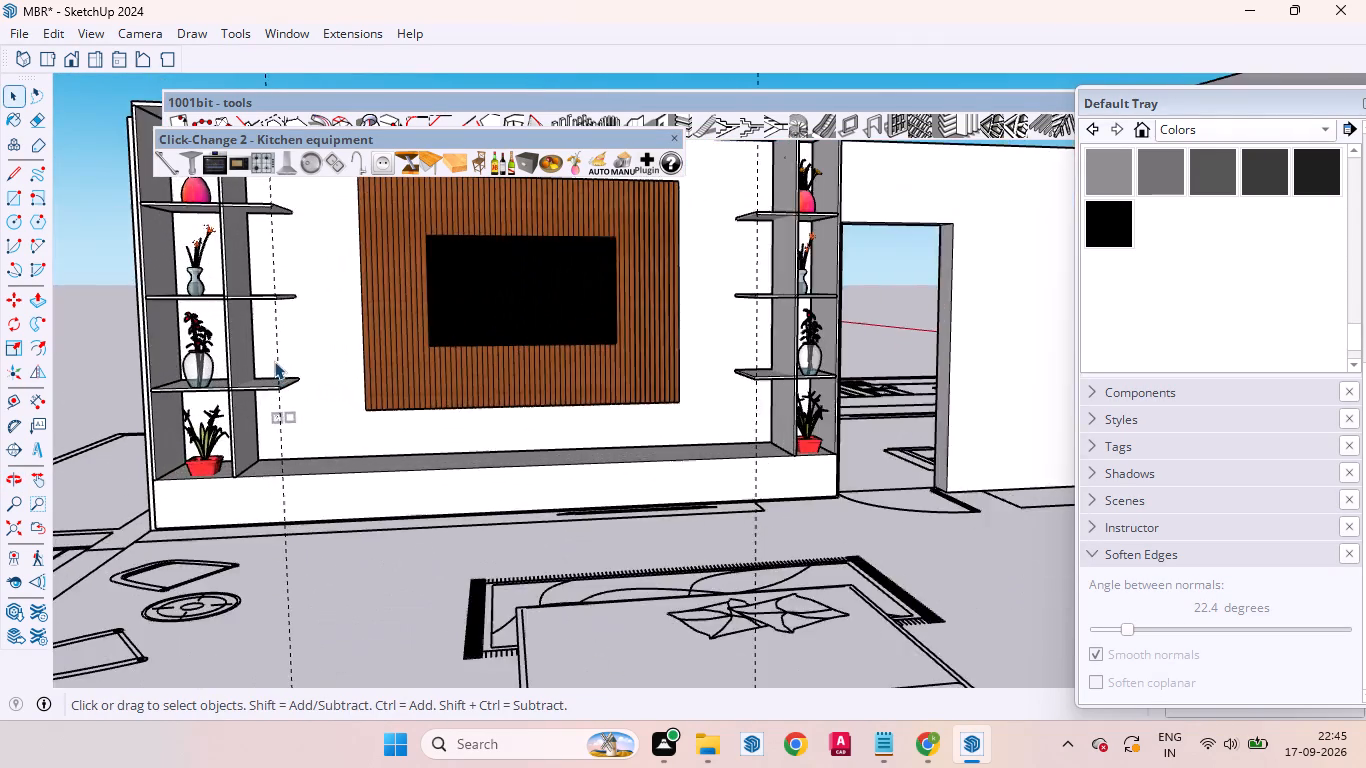
Examine the free ends of the shelves in the side bay beside the doorway.
{"action": "scroll", "coordinate": [358, 326], "scroll_direction": "down", "scroll_amount": 7}
{"action": "scroll", "coordinate": [406, 313], "scroll_direction": "up", "scroll_amount": 5}
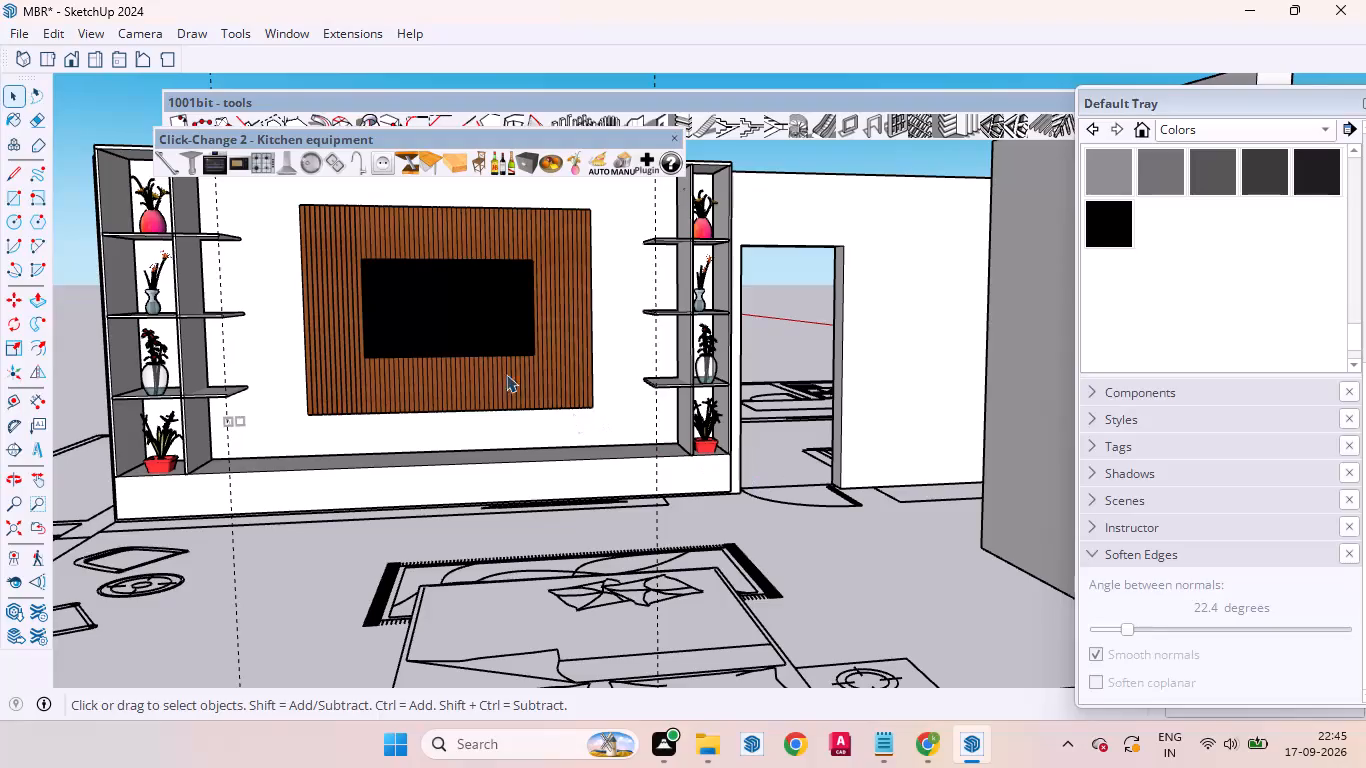
{"action": "scroll", "coordinate": [711, 237], "scroll_direction": "up", "scroll_amount": 12}
{"action": "scroll", "coordinate": [597, 251], "scroll_direction": "up", "scroll_amount": 5}
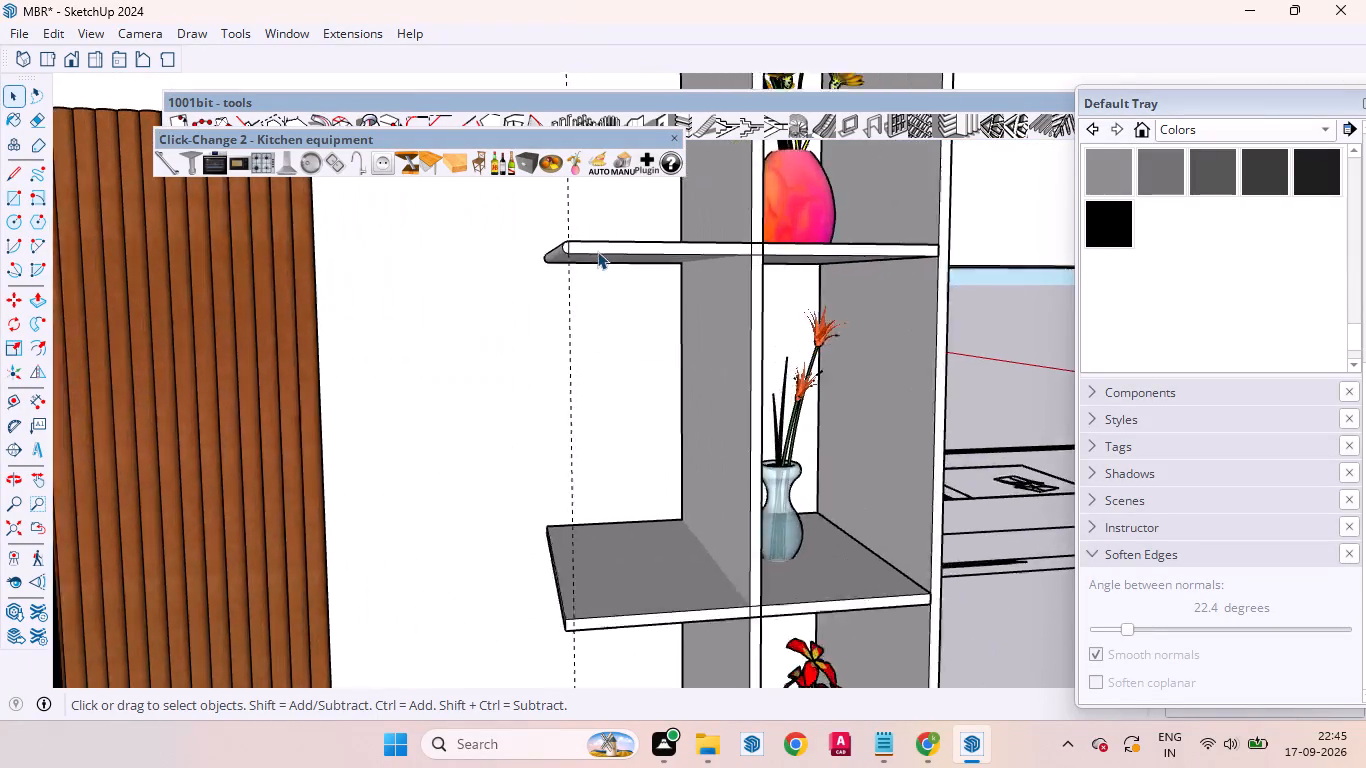
{"action": "scroll", "coordinate": [588, 262], "scroll_direction": "down", "scroll_amount": 12}
{"action": "scroll", "coordinate": [579, 385], "scroll_direction": "up", "scroll_amount": 12}
{"action": "scroll", "coordinate": [583, 383], "scroll_direction": "down", "scroll_amount": 1}
{"action": "scroll", "coordinate": [583, 383], "scroll_direction": "up", "scroll_amount": 2}
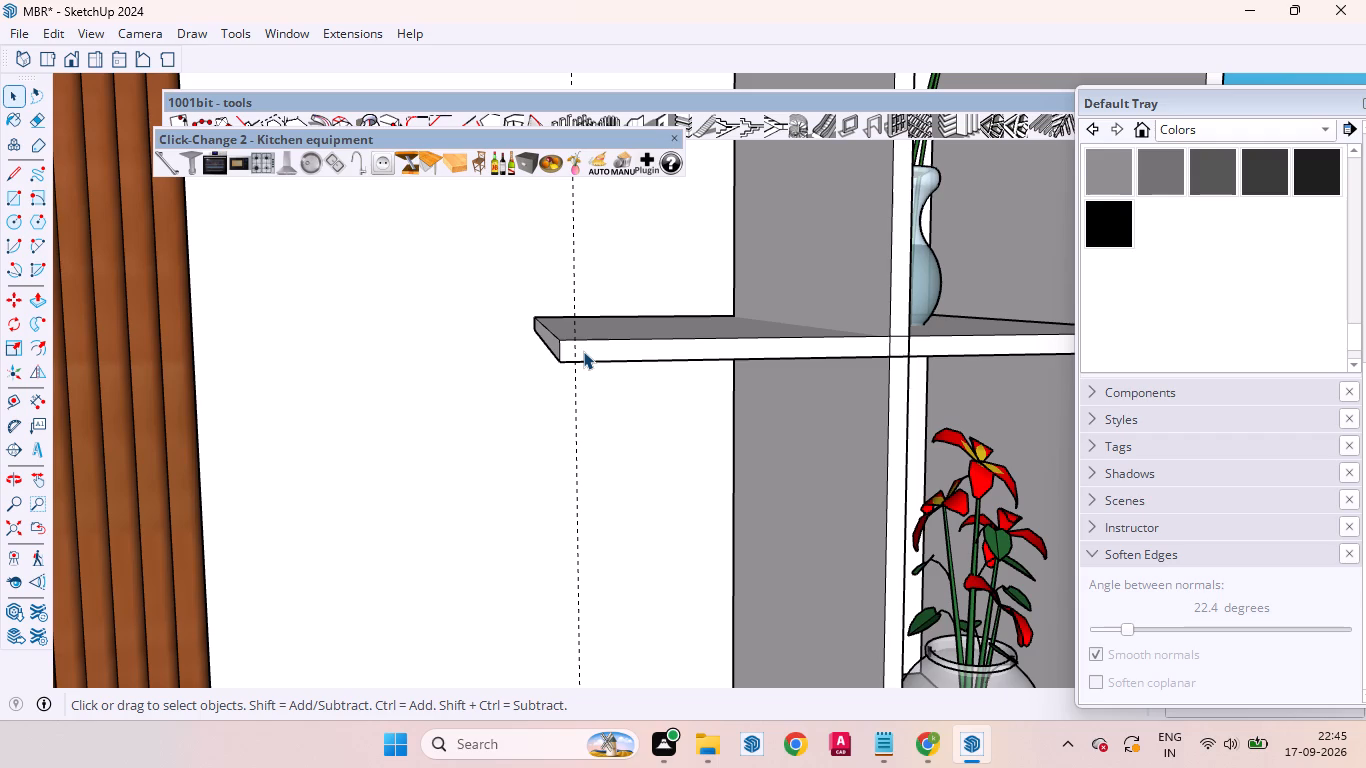
{"action": "scroll", "coordinate": [579, 353], "scroll_direction": "down", "scroll_amount": 11}
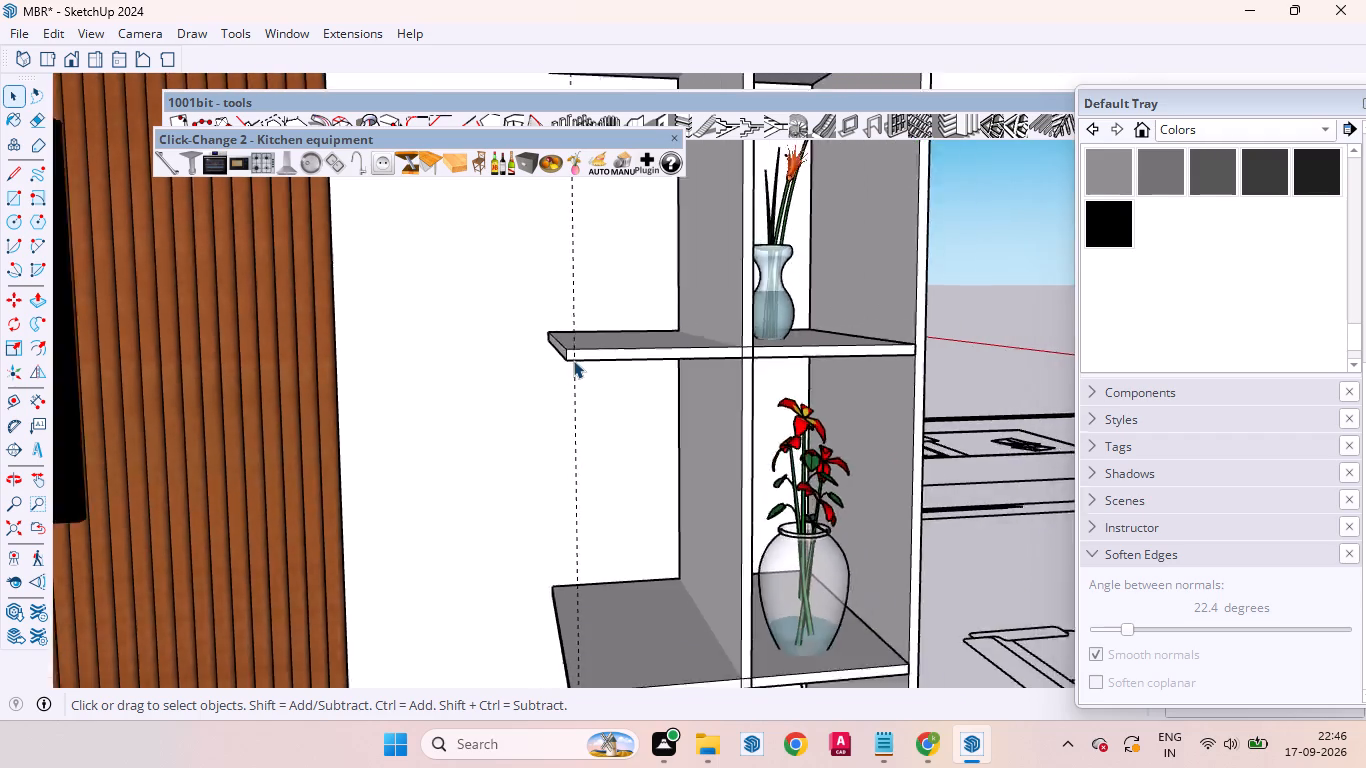
{"action": "scroll", "coordinate": [573, 360], "scroll_direction": "down", "scroll_amount": 8}
{"action": "scroll", "coordinate": [578, 341], "scroll_direction": "up", "scroll_amount": 6}
{"action": "scroll", "coordinate": [577, 389], "scroll_direction": "down", "scroll_amount": 6}
{"action": "scroll", "coordinate": [590, 288], "scroll_direction": "up", "scroll_amount": 2}
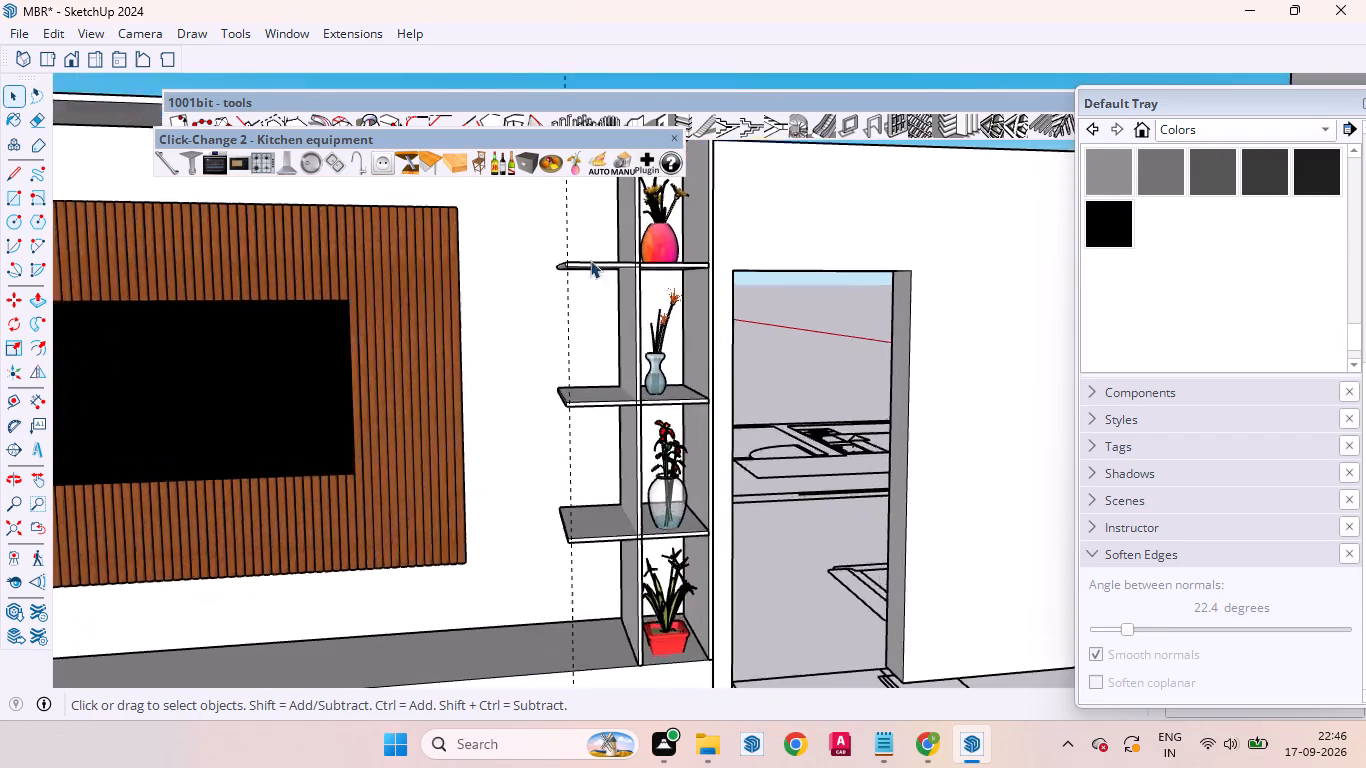
{"action": "scroll", "coordinate": [590, 260], "scroll_direction": "up", "scroll_amount": 7}
{"action": "scroll", "coordinate": [578, 273], "scroll_direction": "down", "scroll_amount": 1}
{"action": "scroll", "coordinate": [578, 273], "scroll_direction": "up", "scroll_amount": 4}
{"action": "scroll", "coordinate": [511, 299], "scroll_direction": "down", "scroll_amount": 16}
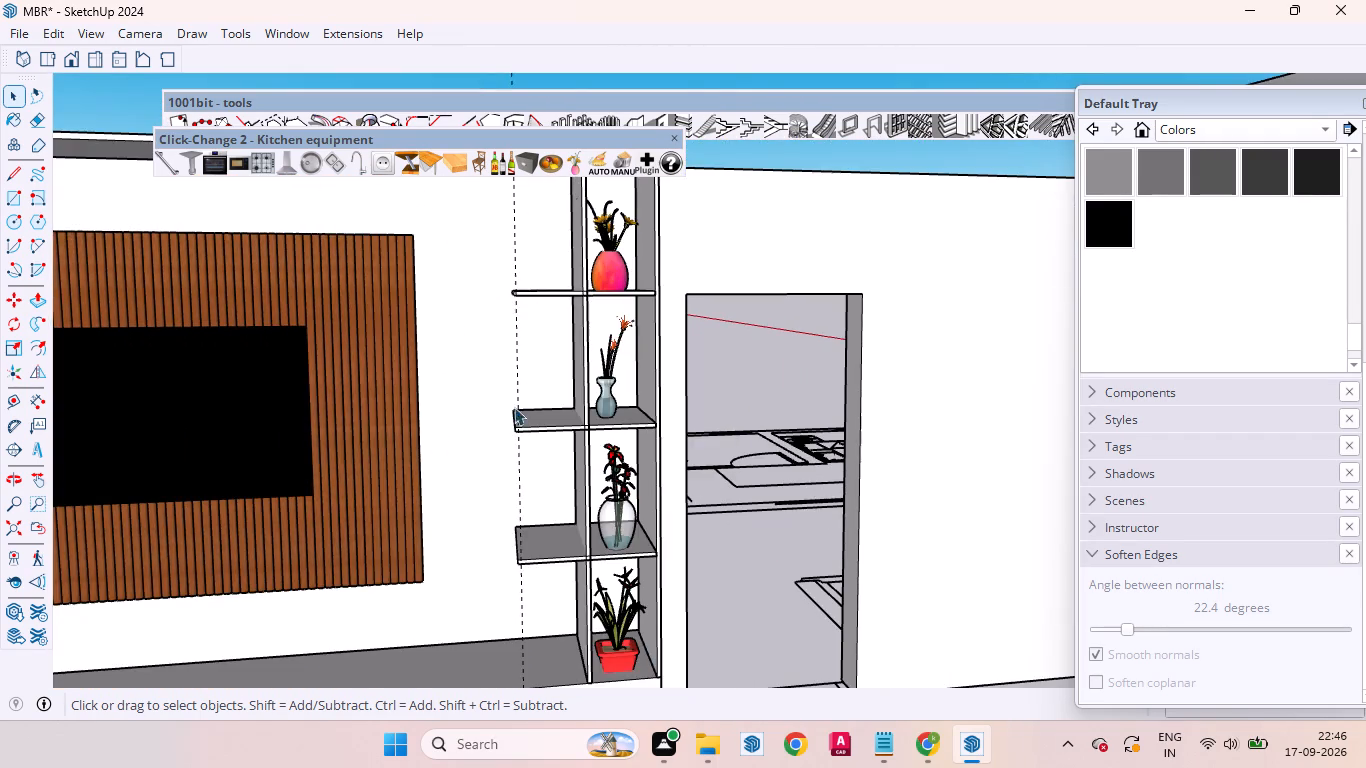
Open the middle shelf's group in the bay beside the doorway and draw a half-circle arc across its front face from the guide line.
{"action": "scroll", "coordinate": [513, 423], "scroll_direction": "up", "scroll_amount": 15}
{"action": "left_click", "coordinate": [544, 428]}
{"action": "double_click", "coordinate": [544, 428]}
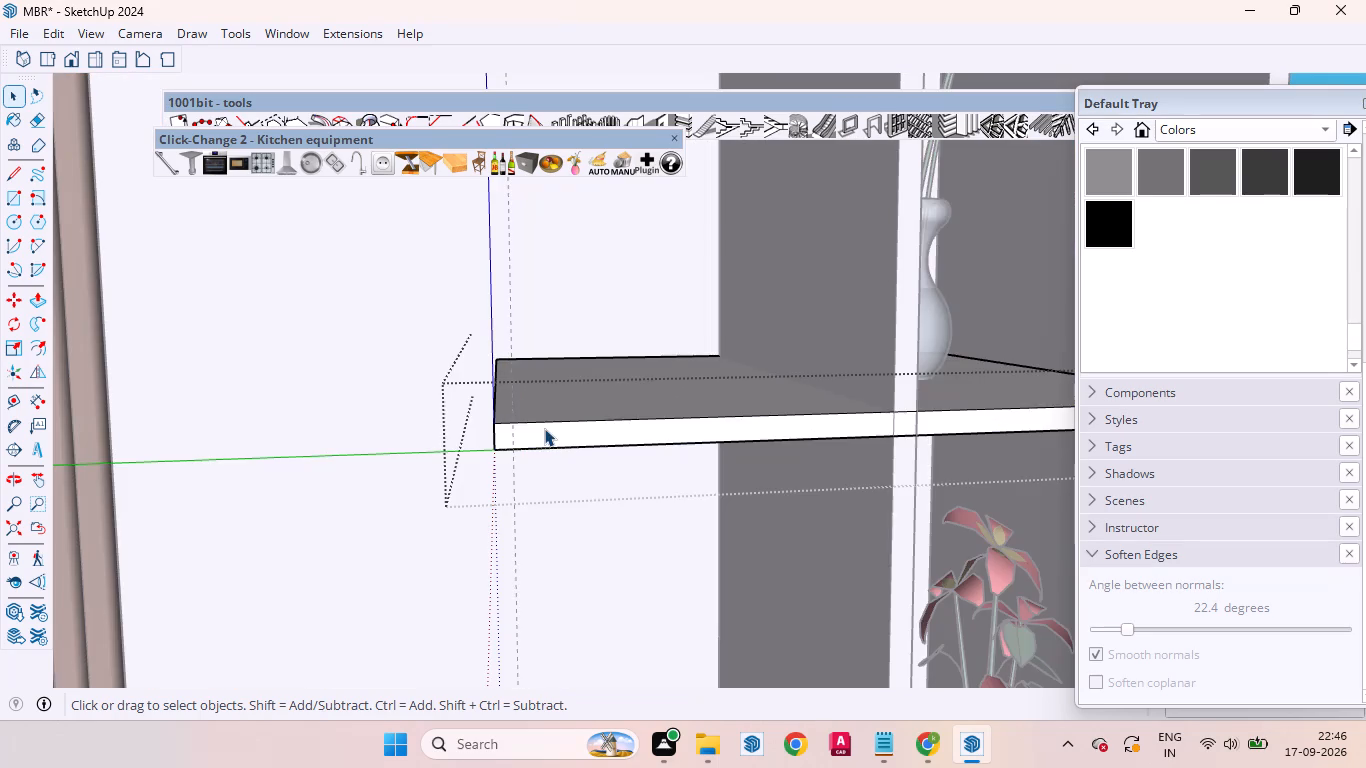
{"action": "scroll", "coordinate": [527, 447], "scroll_direction": "up", "scroll_amount": 14}
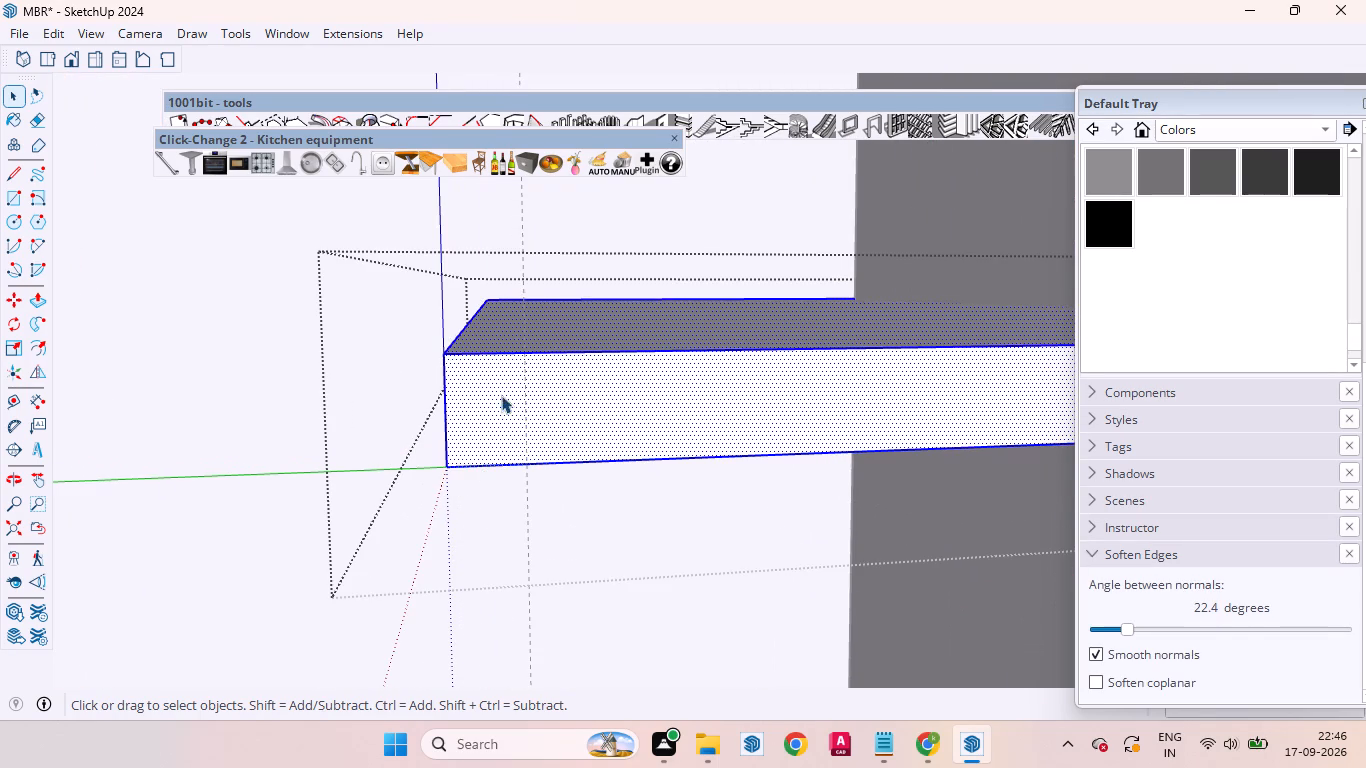
{"action": "key", "text": "a"}
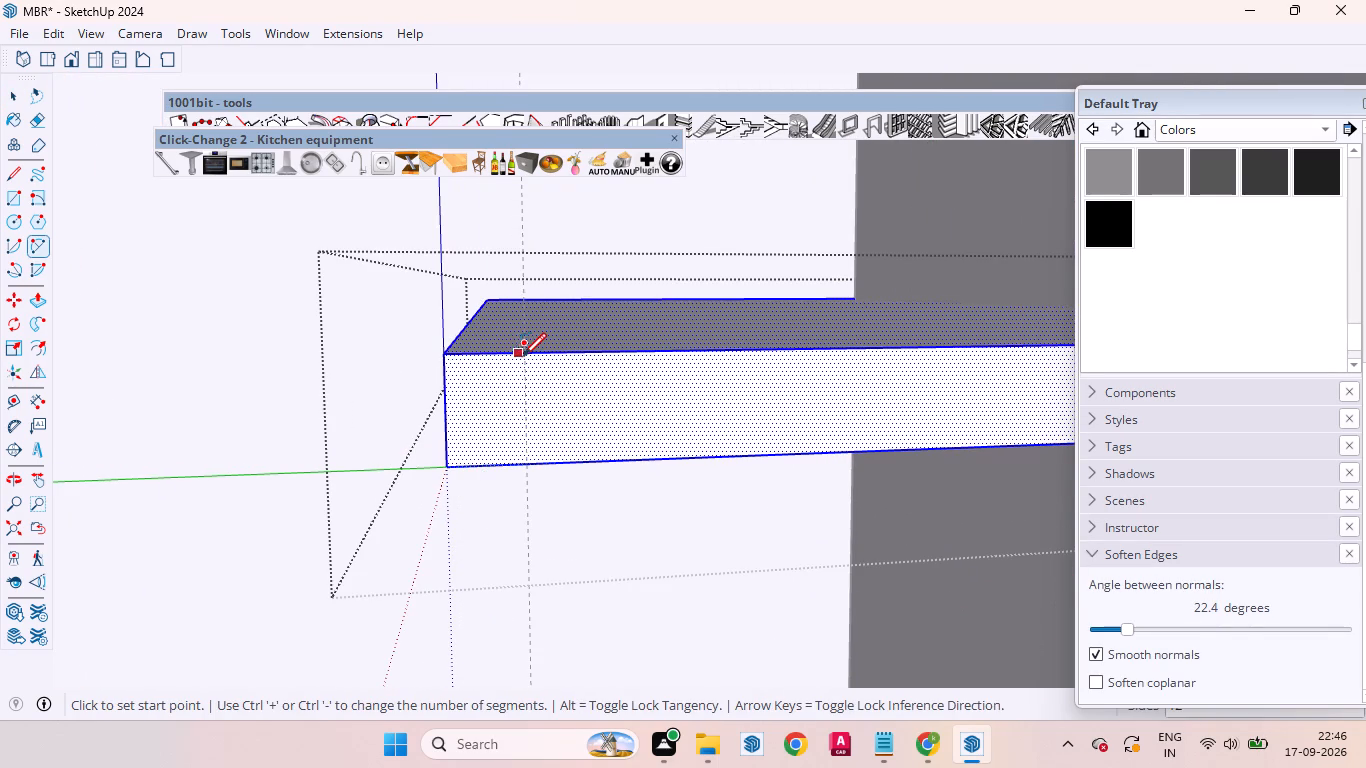
{"action": "scroll", "coordinate": [523, 356], "scroll_direction": "up", "scroll_amount": 7}
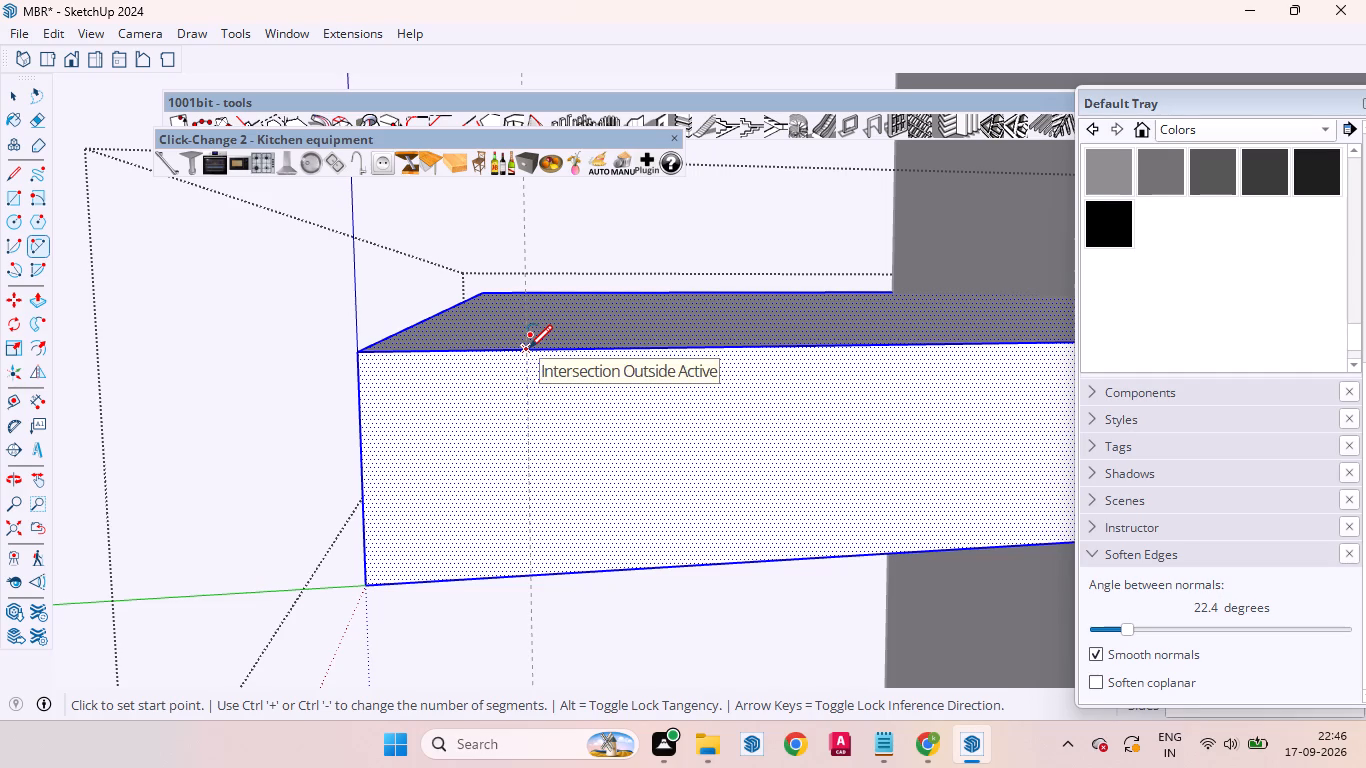
{"action": "left_click", "coordinate": [527, 351]}
{"action": "scroll", "coordinate": [524, 474], "scroll_direction": "down", "scroll_amount": 4}
{"action": "scroll", "coordinate": [502, 518], "scroll_direction": "up", "scroll_amount": 3}
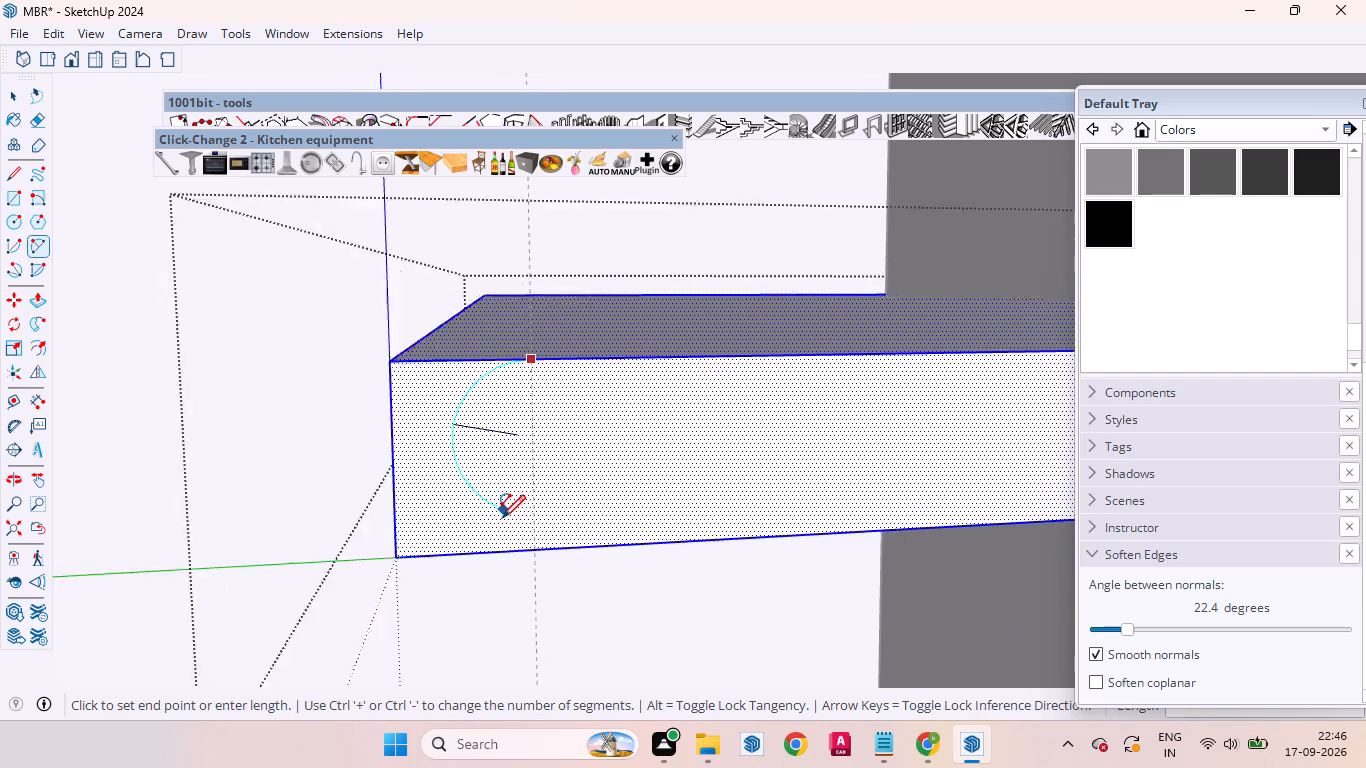
{"action": "scroll", "coordinate": [502, 518], "scroll_direction": "up", "scroll_amount": 3}
{"action": "left_click", "coordinate": [553, 562]}
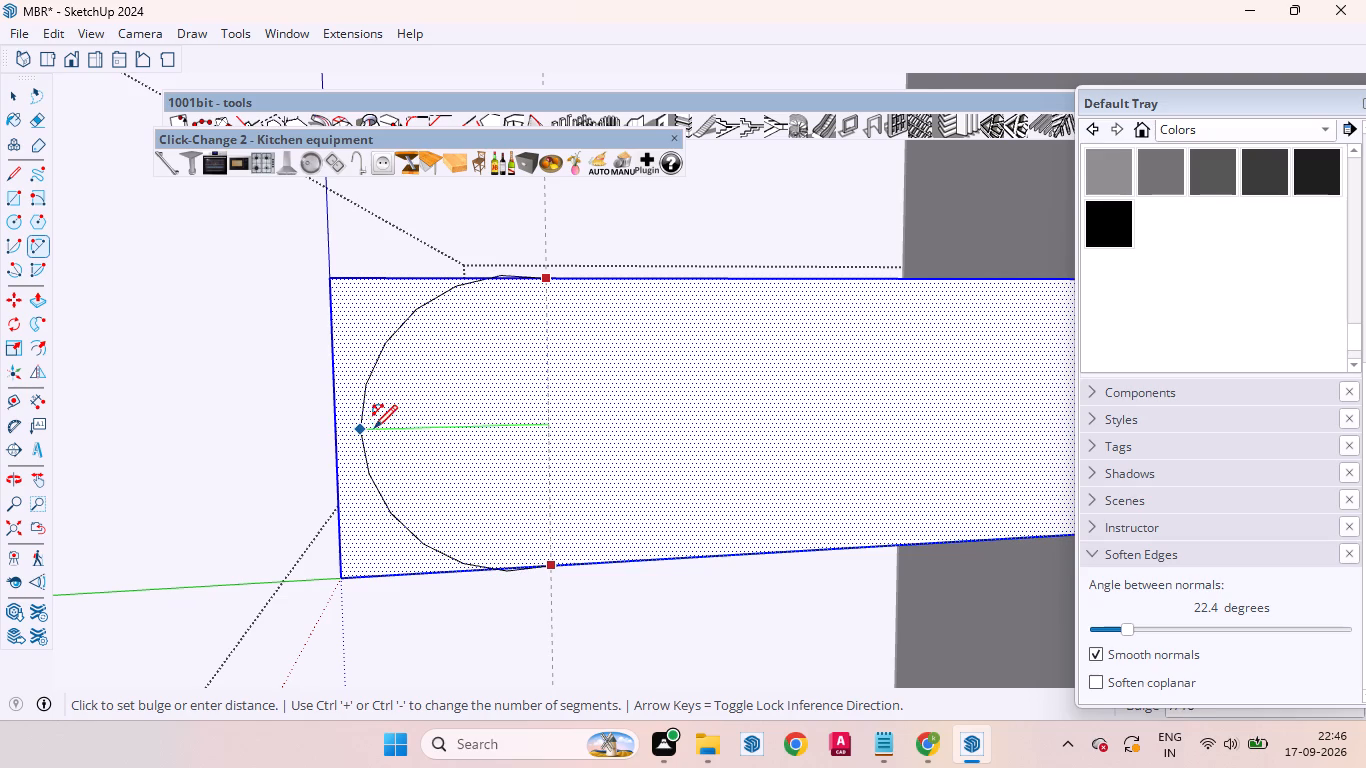
{"action": "scroll", "coordinate": [357, 442], "scroll_direction": "up", "scroll_amount": 6}
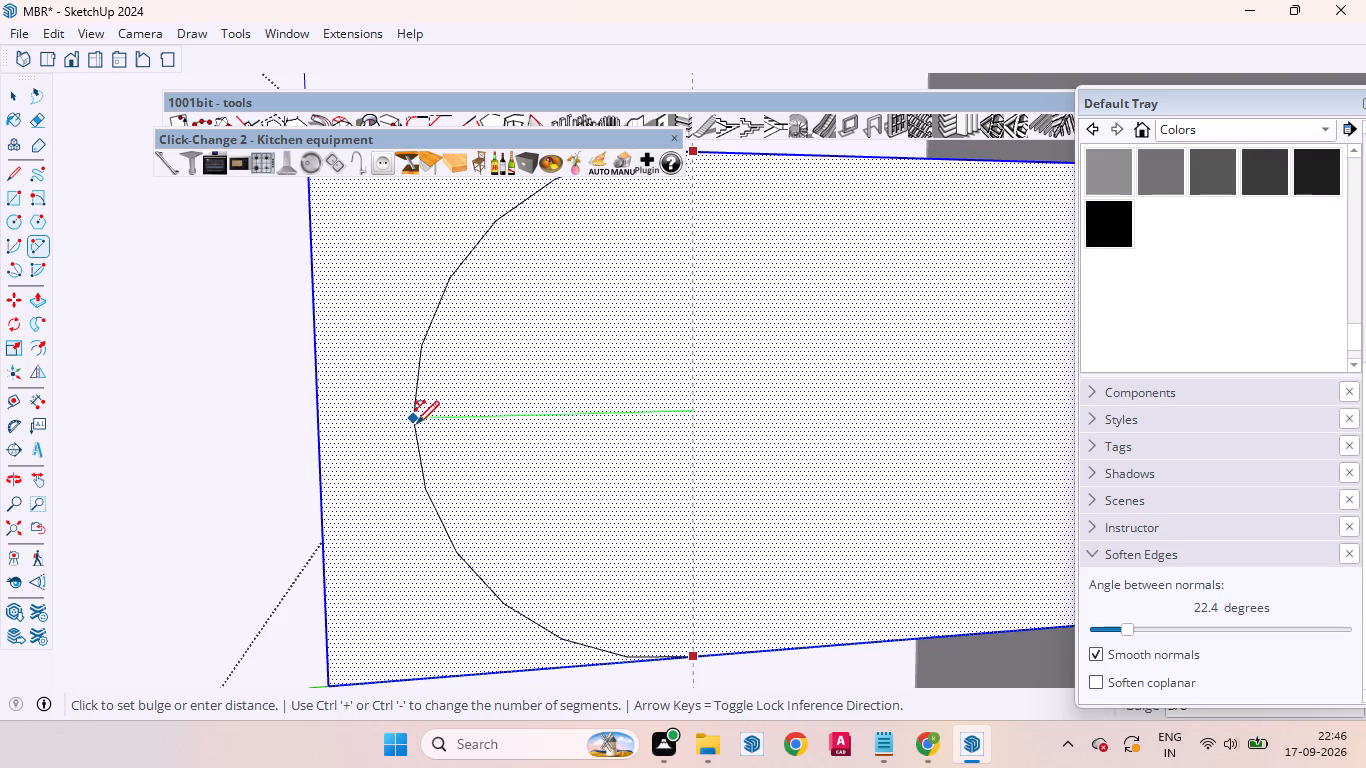
{"action": "scroll", "coordinate": [382, 425], "scroll_direction": "down", "scroll_amount": 6}
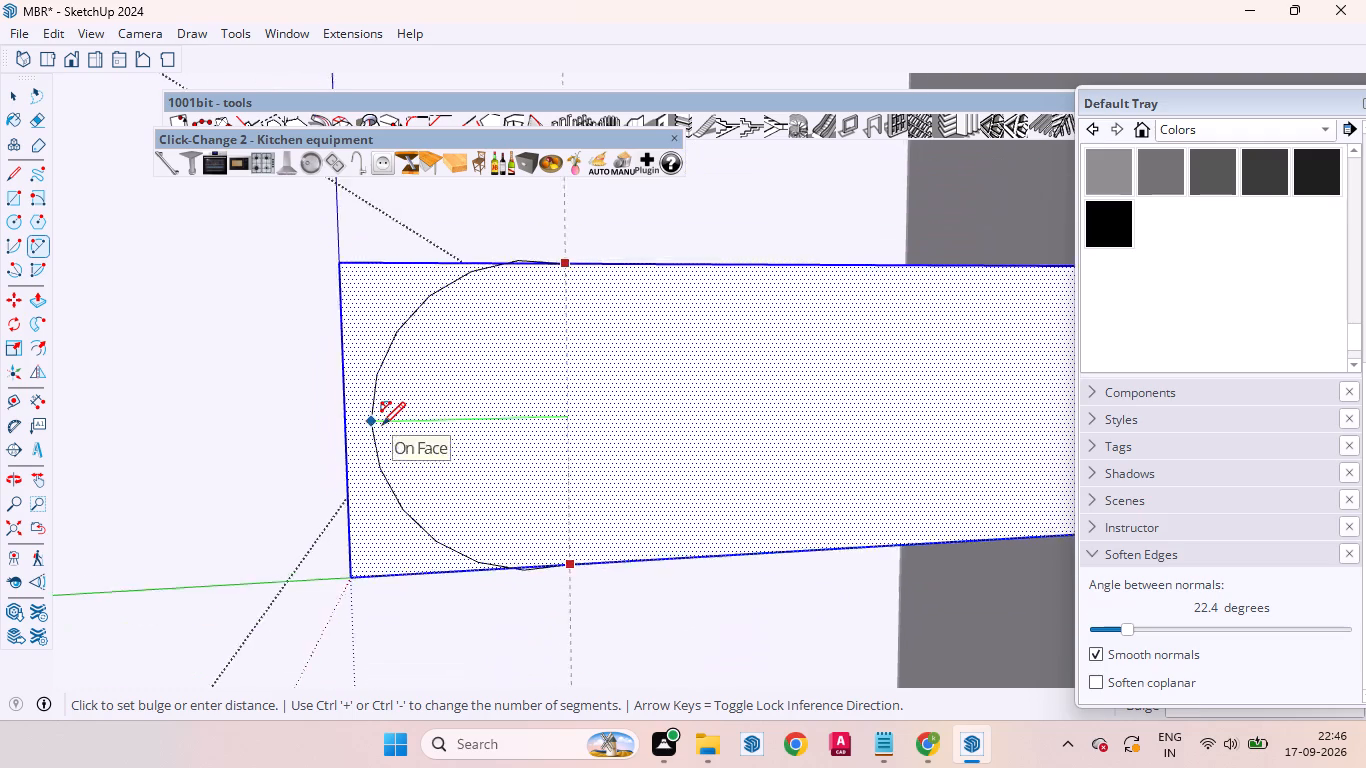
{"action": "scroll", "coordinate": [382, 425], "scroll_direction": "down", "scroll_amount": 6}
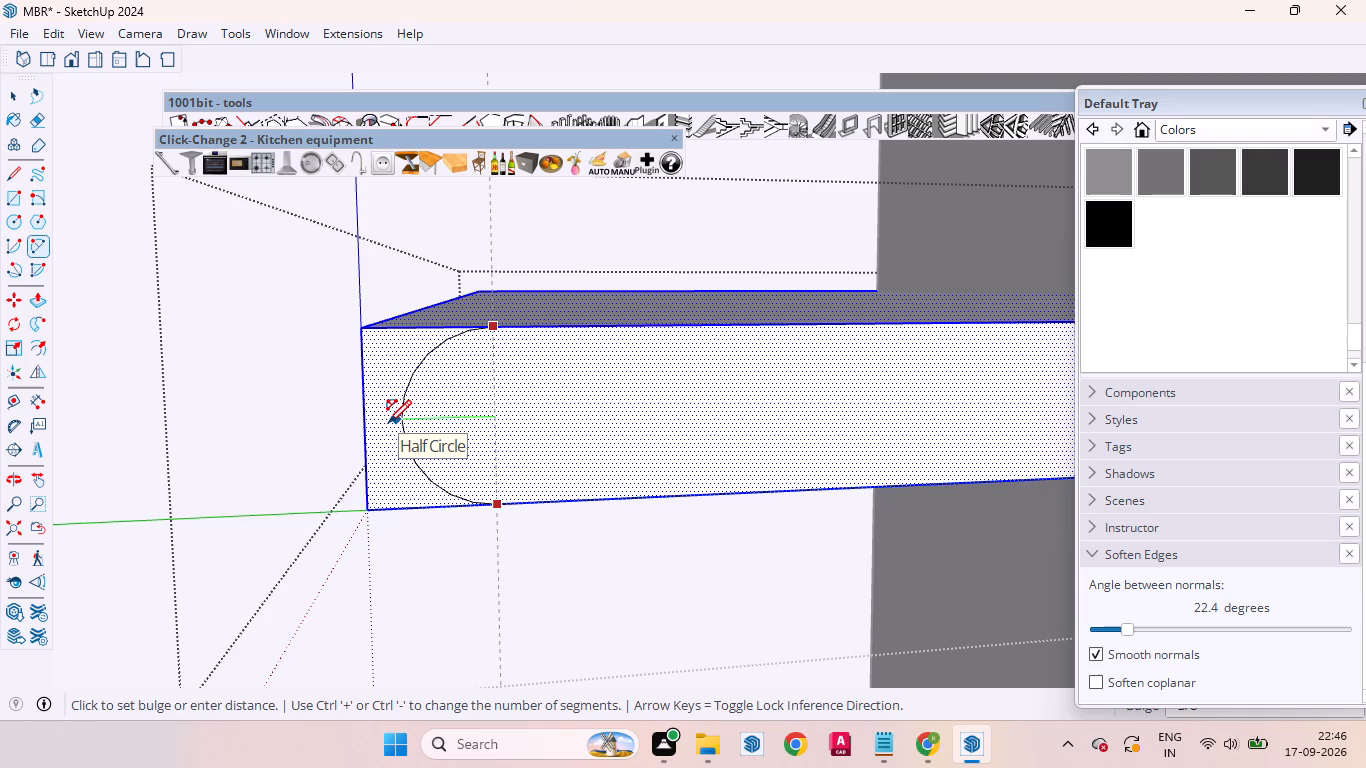
{"action": "left_click", "coordinate": [388, 423]}
{"action": "scroll", "coordinate": [418, 397], "scroll_direction": "down", "scroll_amount": 5}
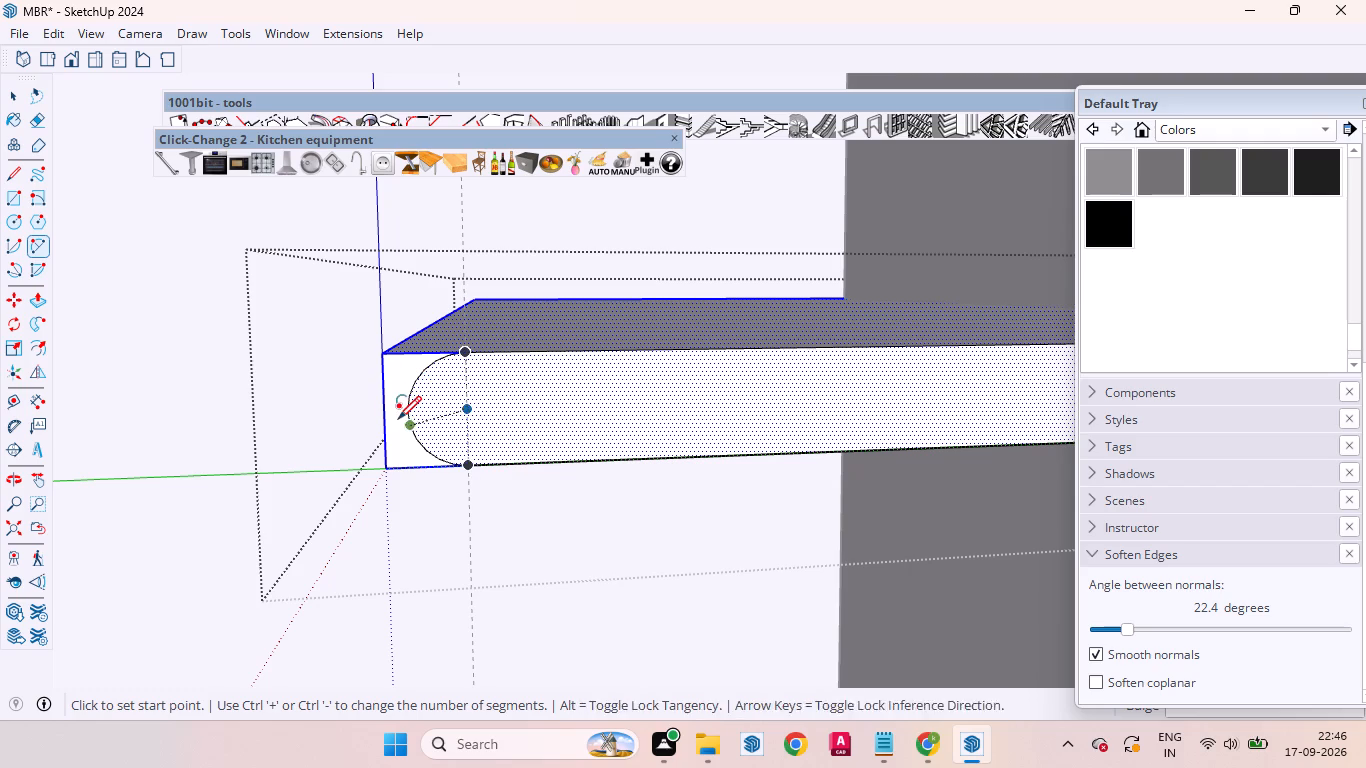
Push the waste corner face outside the half-circle back through the middle shelf's full depth of about 1' 10 15/16".
{"action": "key", "text": "space"}
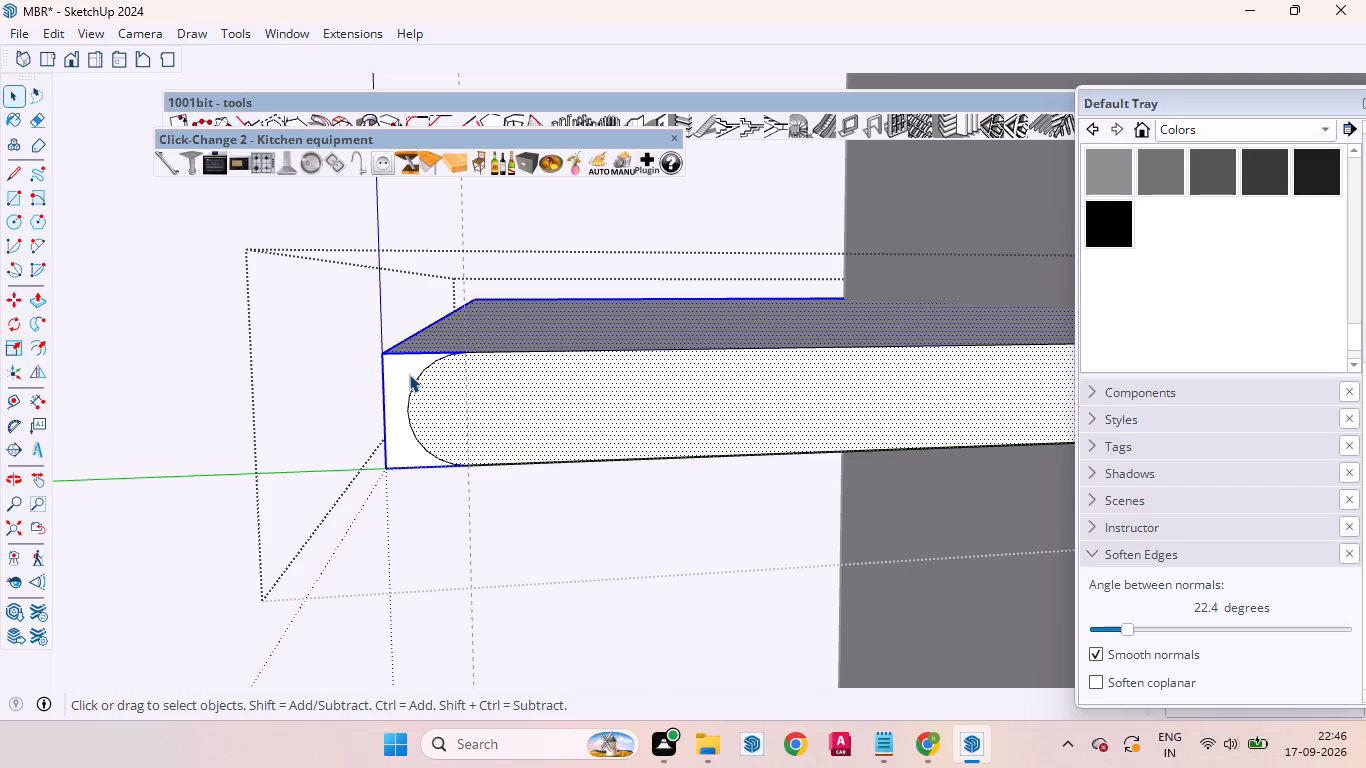
{"action": "left_click", "coordinate": [409, 374]}
{"action": "middle_click_drag", "start_coordinate": [393, 375], "coordinate": [430, 390]}
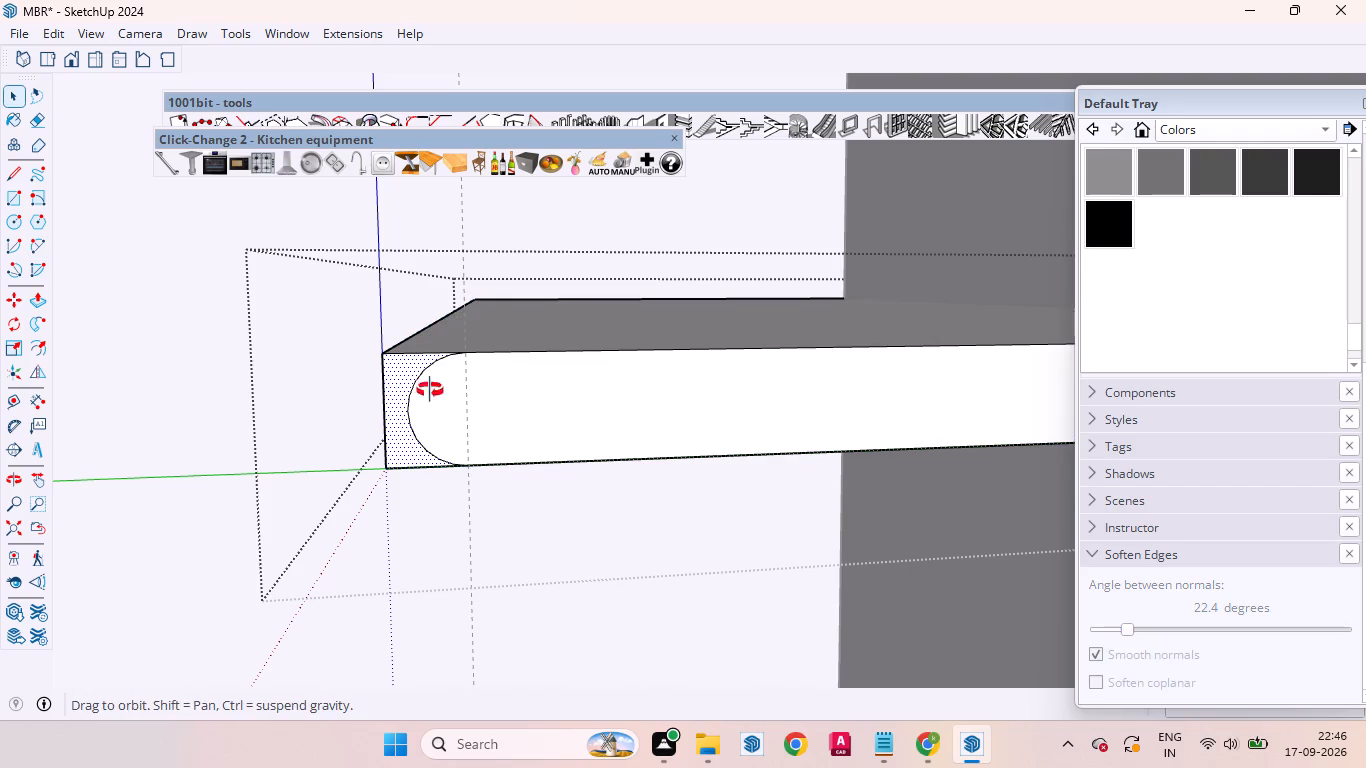
{"action": "middle_click_drag", "start_coordinate": [430, 390], "coordinate": [465, 399]}
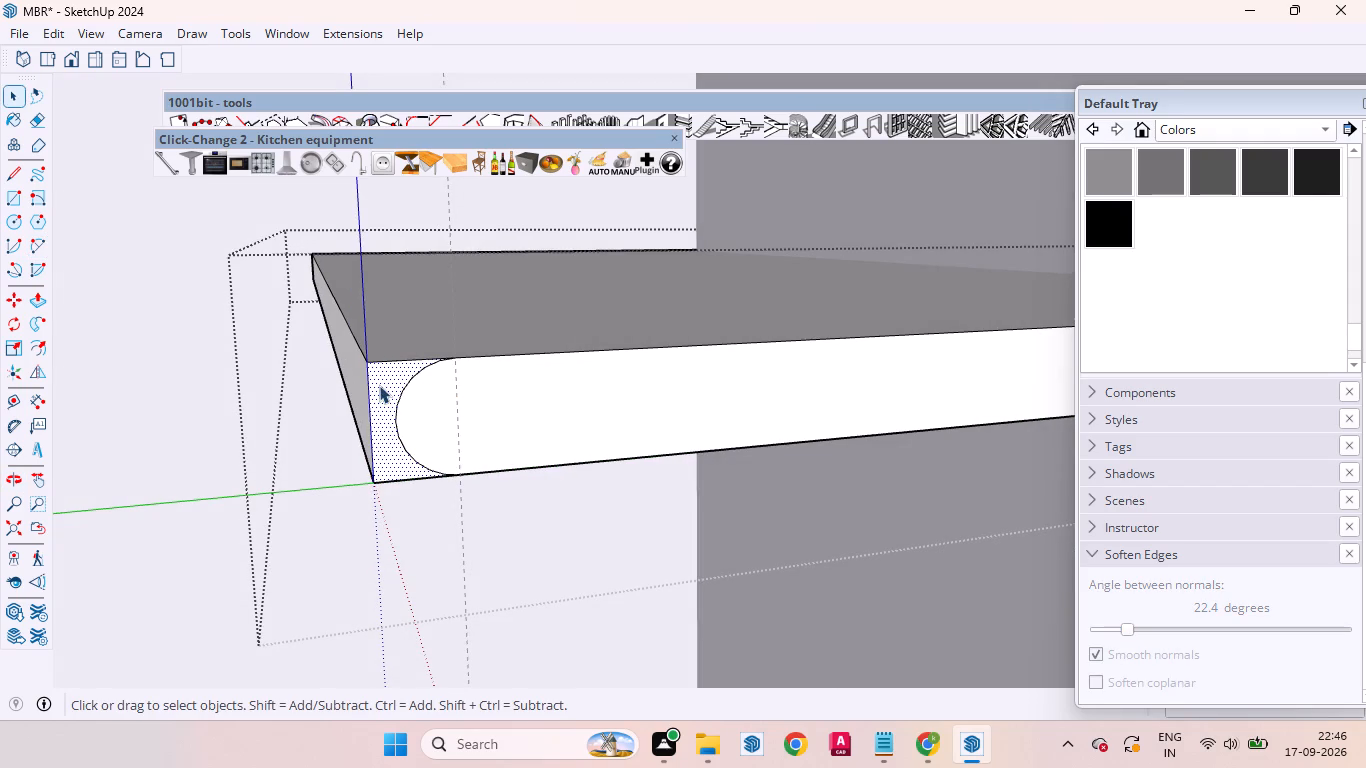
{"action": "key", "text": "p"}
{"action": "left_click", "coordinate": [379, 385]}
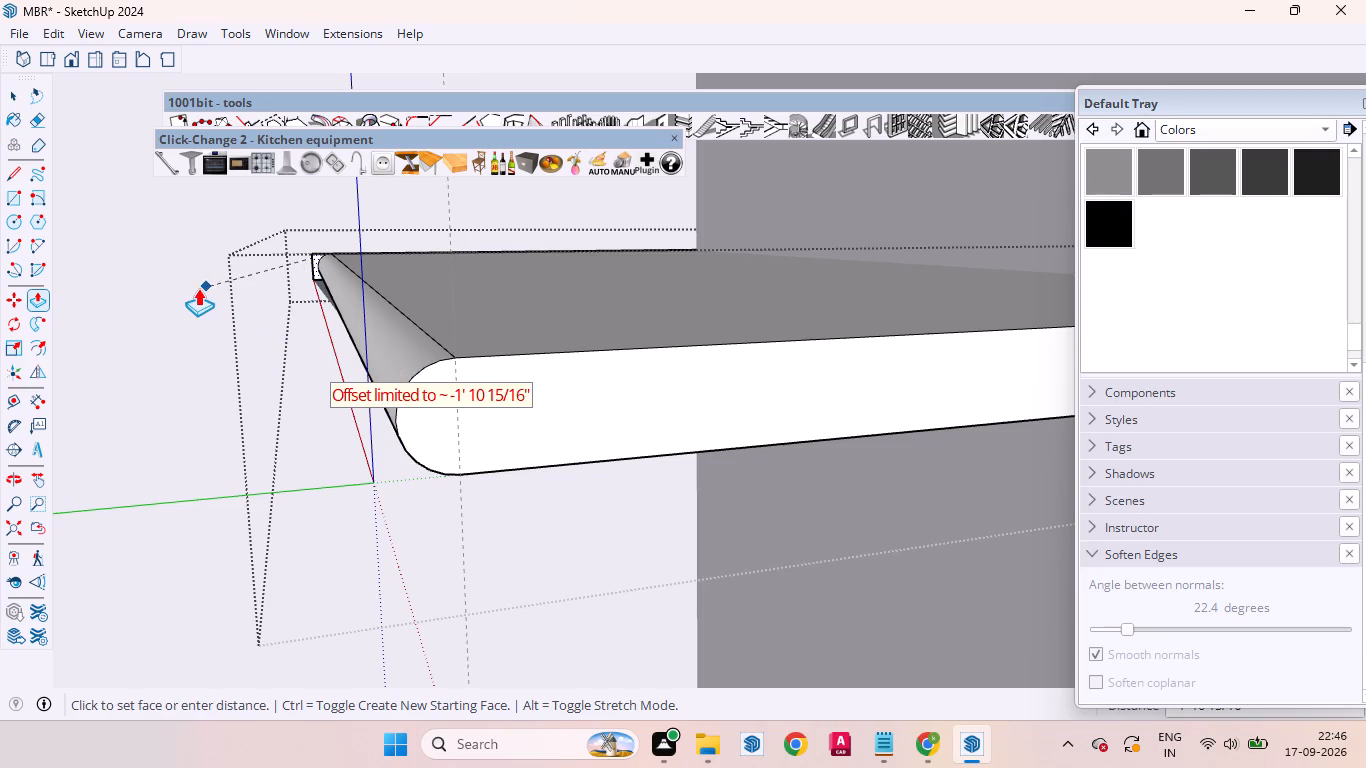
{"action": "left_click", "coordinate": [198, 288]}
{"action": "scroll", "coordinate": [383, 347], "scroll_direction": "down", "scroll_amount": 6}
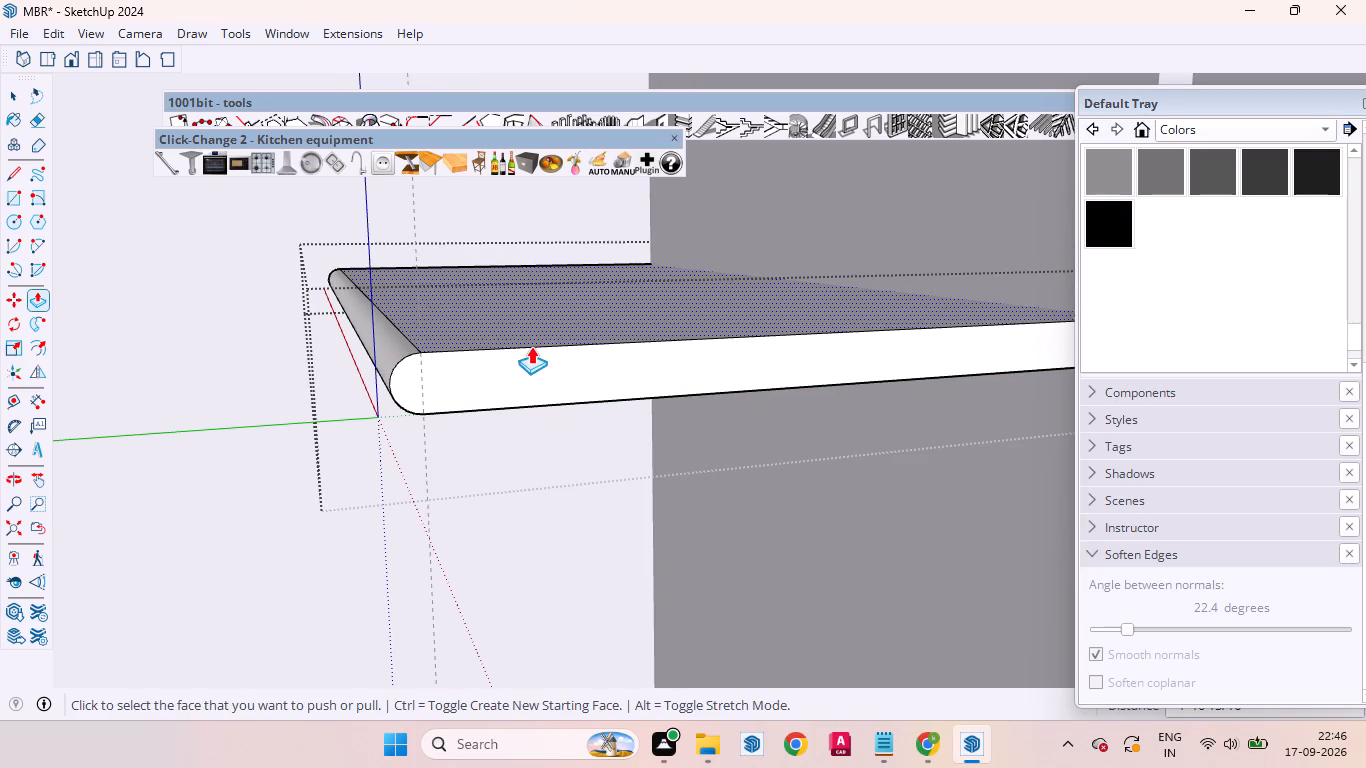
Soften the edges of the whole middle shelf geometry with an angle between normals of 22.4 degrees, and leave the group.
{"action": "key", "text": "space"}
{"action": "triple_click", "coordinate": [522, 322]}
{"action": "right_click", "coordinate": [521, 321]}
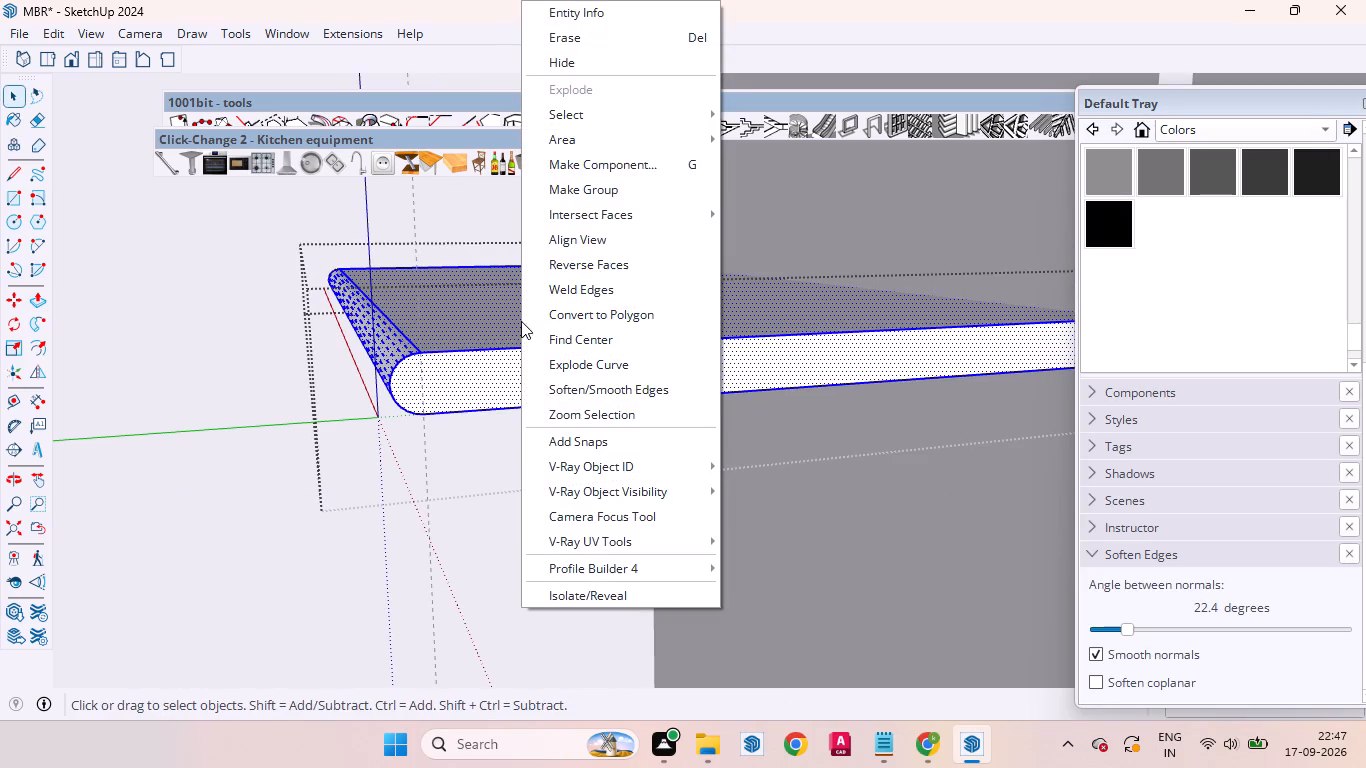
{"action": "left_click", "coordinate": [584, 387]}
{"action": "scroll", "coordinate": [297, 319], "scroll_direction": "down", "scroll_amount": 2}
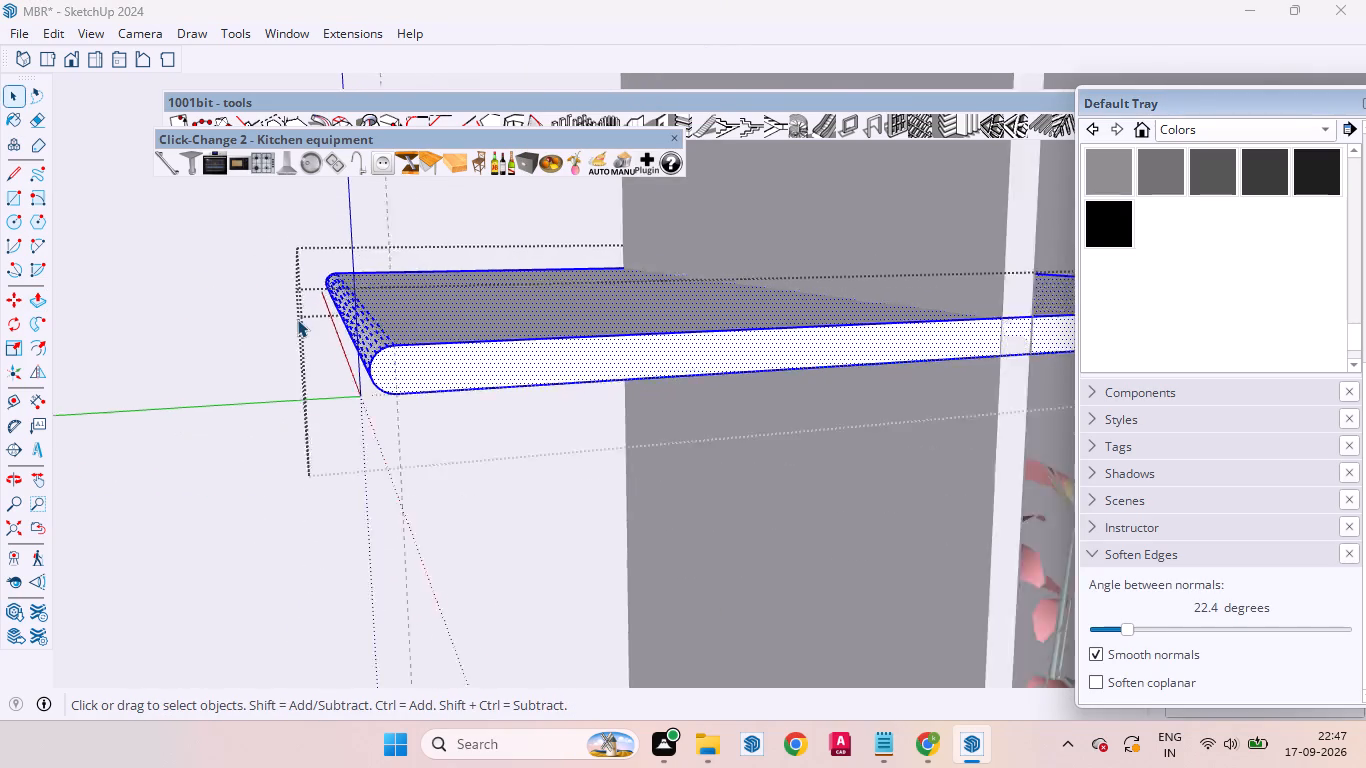
{"action": "scroll", "coordinate": [297, 319], "scroll_direction": "down", "scroll_amount": 3}
{"action": "left_click", "coordinate": [241, 348]}
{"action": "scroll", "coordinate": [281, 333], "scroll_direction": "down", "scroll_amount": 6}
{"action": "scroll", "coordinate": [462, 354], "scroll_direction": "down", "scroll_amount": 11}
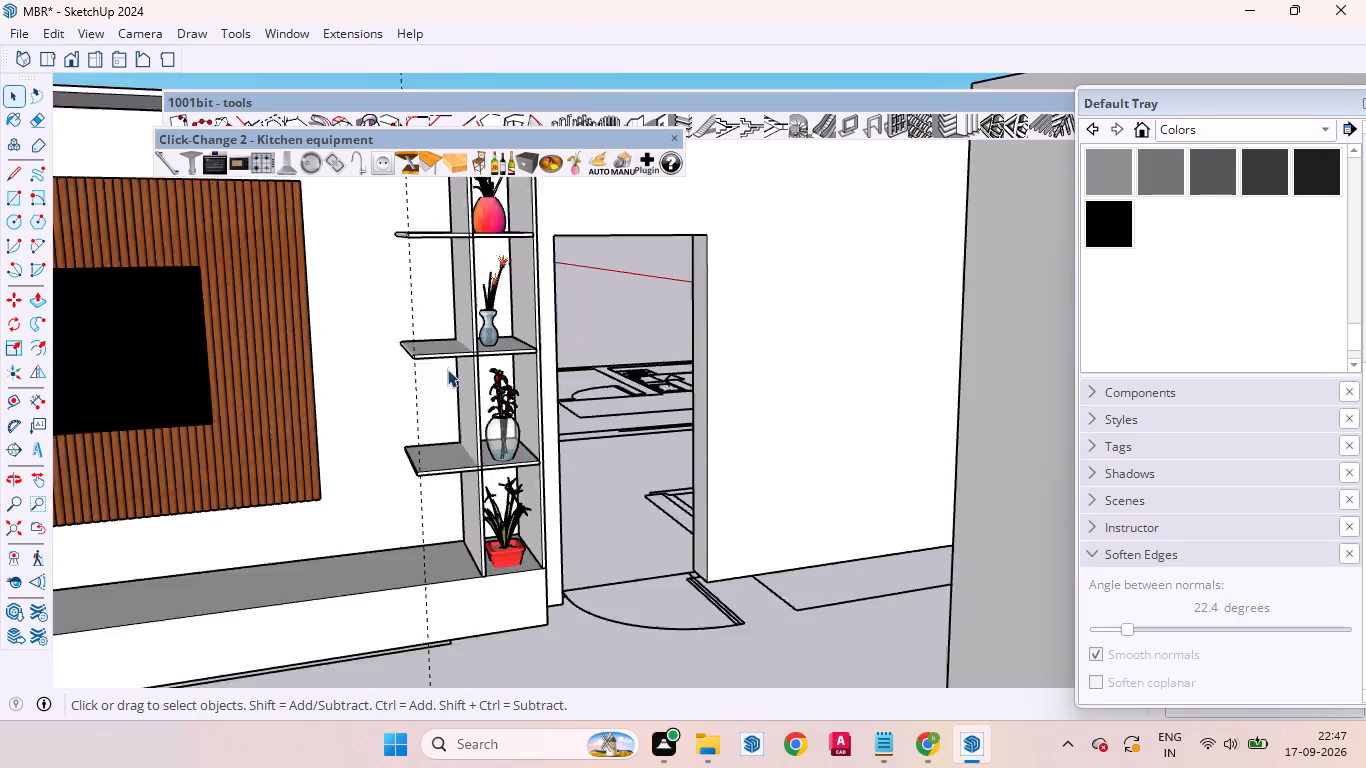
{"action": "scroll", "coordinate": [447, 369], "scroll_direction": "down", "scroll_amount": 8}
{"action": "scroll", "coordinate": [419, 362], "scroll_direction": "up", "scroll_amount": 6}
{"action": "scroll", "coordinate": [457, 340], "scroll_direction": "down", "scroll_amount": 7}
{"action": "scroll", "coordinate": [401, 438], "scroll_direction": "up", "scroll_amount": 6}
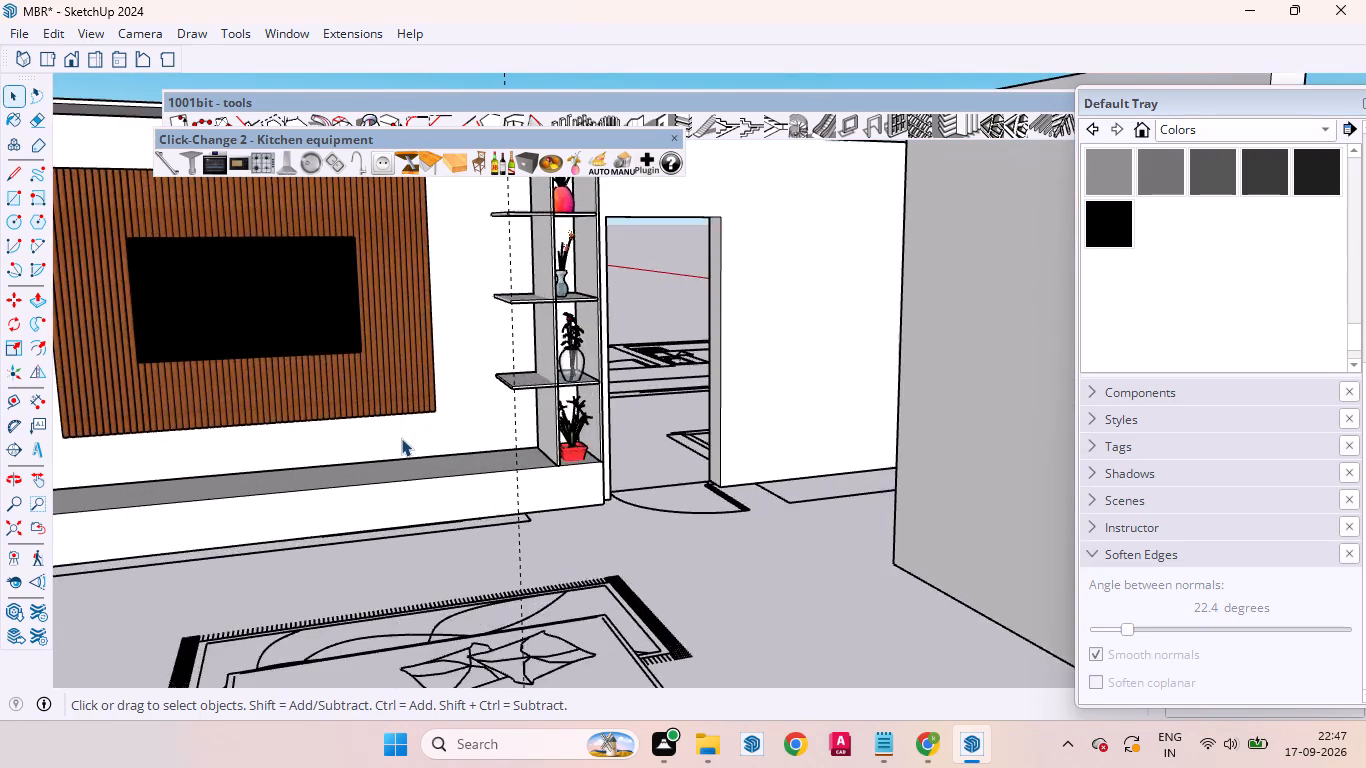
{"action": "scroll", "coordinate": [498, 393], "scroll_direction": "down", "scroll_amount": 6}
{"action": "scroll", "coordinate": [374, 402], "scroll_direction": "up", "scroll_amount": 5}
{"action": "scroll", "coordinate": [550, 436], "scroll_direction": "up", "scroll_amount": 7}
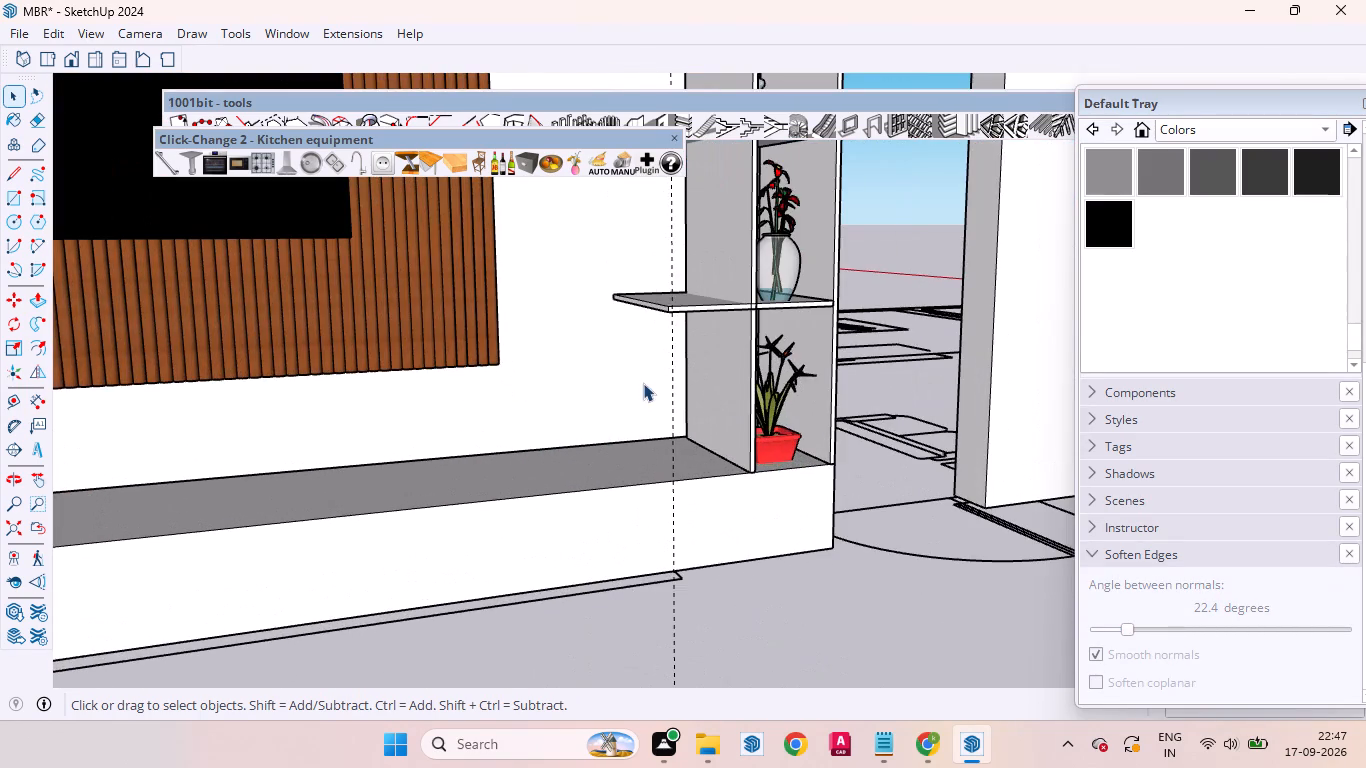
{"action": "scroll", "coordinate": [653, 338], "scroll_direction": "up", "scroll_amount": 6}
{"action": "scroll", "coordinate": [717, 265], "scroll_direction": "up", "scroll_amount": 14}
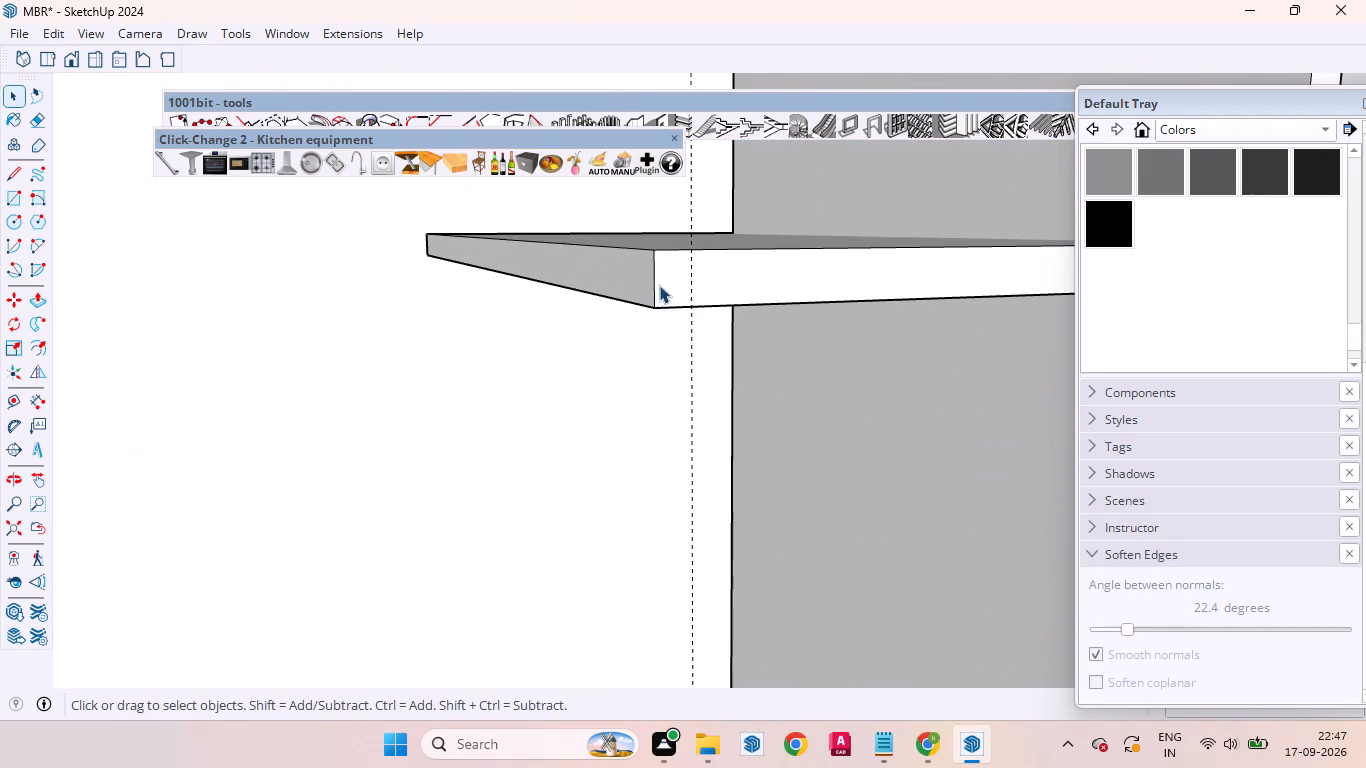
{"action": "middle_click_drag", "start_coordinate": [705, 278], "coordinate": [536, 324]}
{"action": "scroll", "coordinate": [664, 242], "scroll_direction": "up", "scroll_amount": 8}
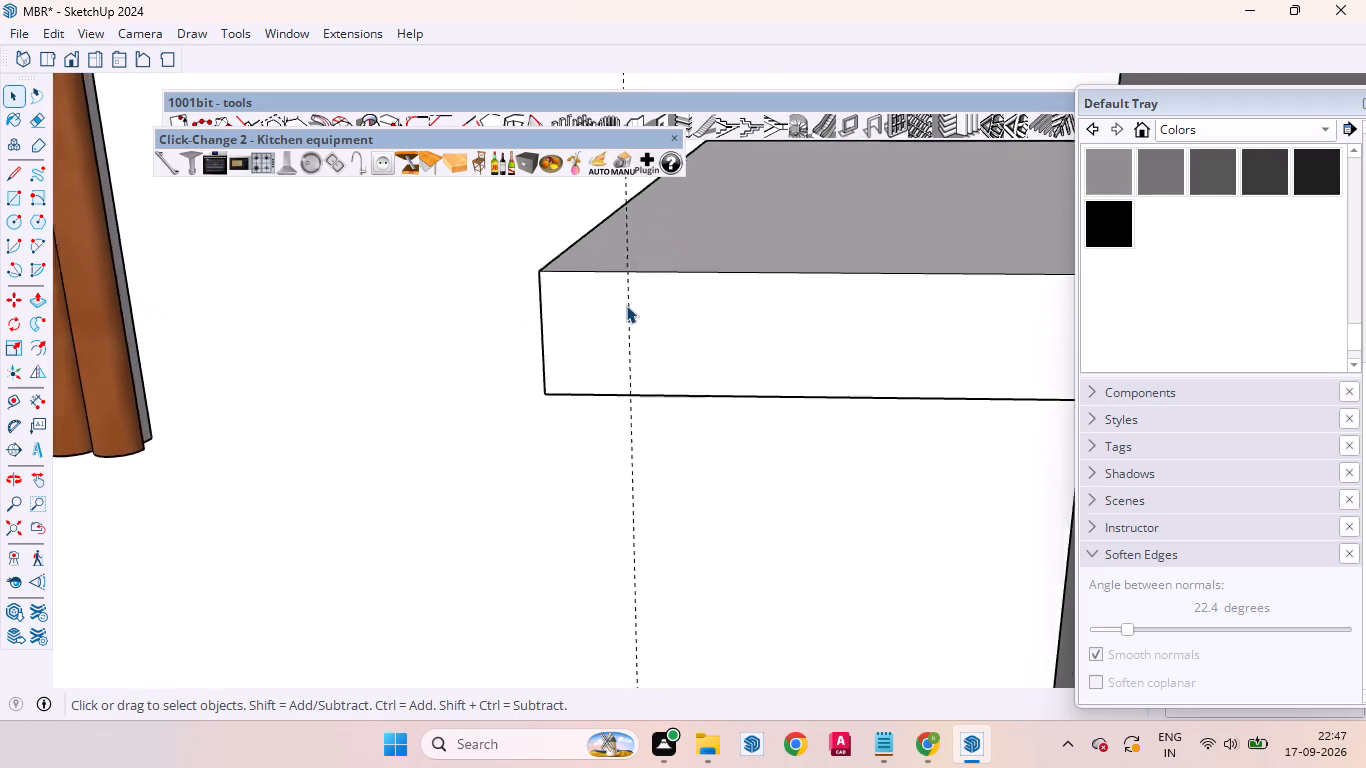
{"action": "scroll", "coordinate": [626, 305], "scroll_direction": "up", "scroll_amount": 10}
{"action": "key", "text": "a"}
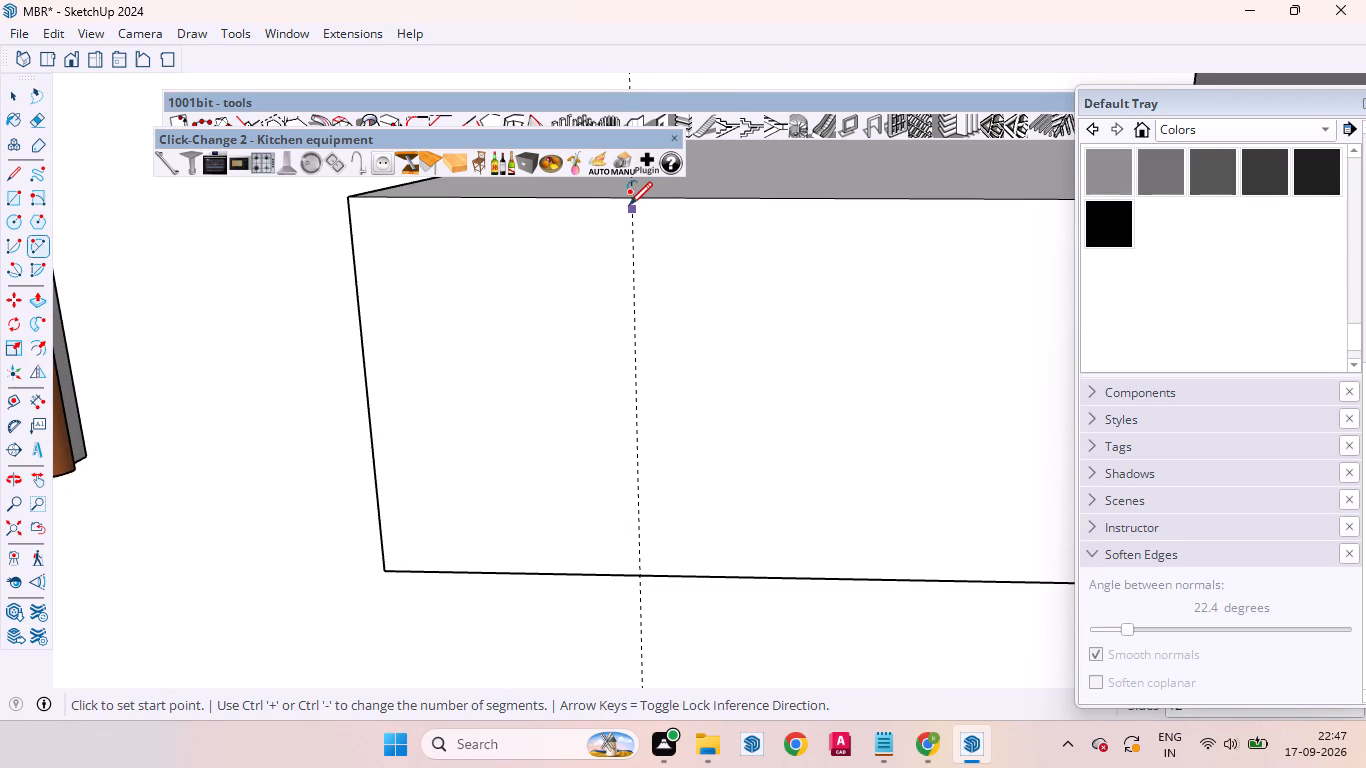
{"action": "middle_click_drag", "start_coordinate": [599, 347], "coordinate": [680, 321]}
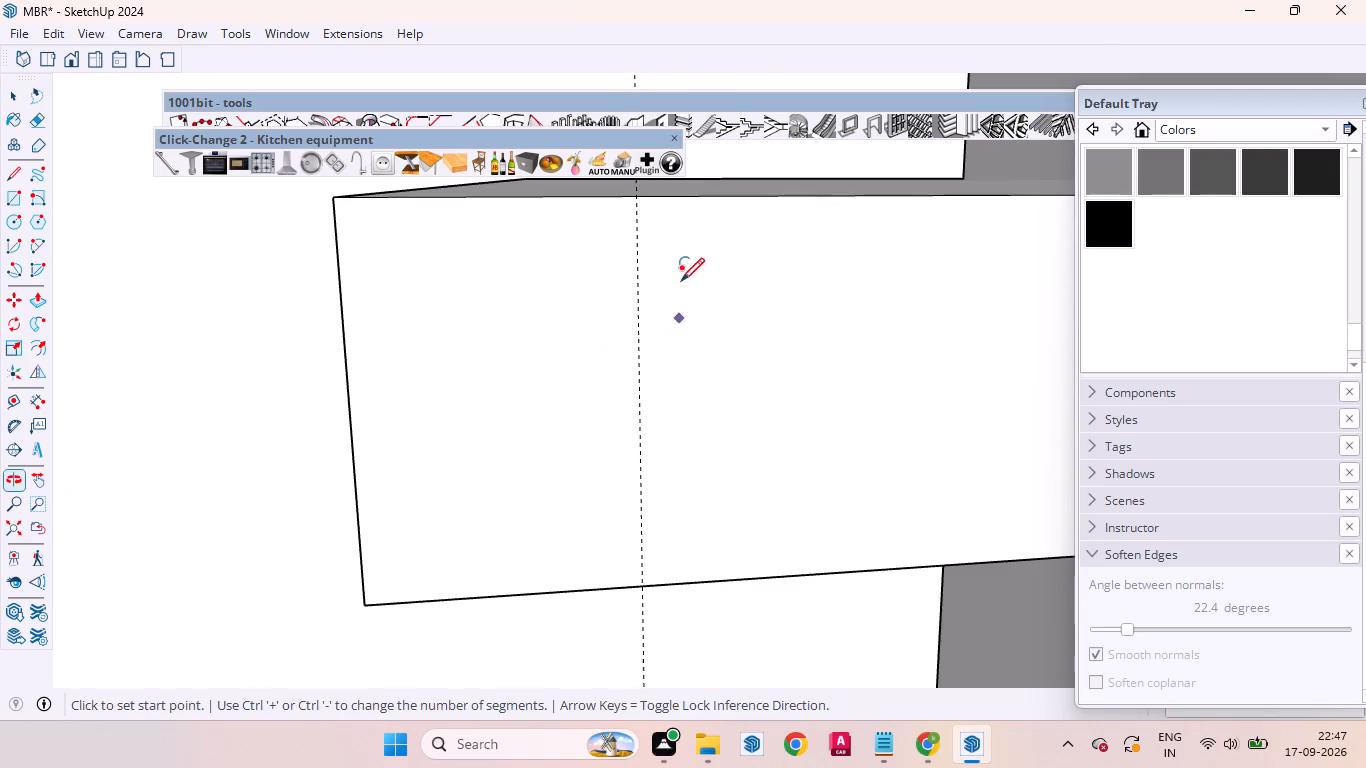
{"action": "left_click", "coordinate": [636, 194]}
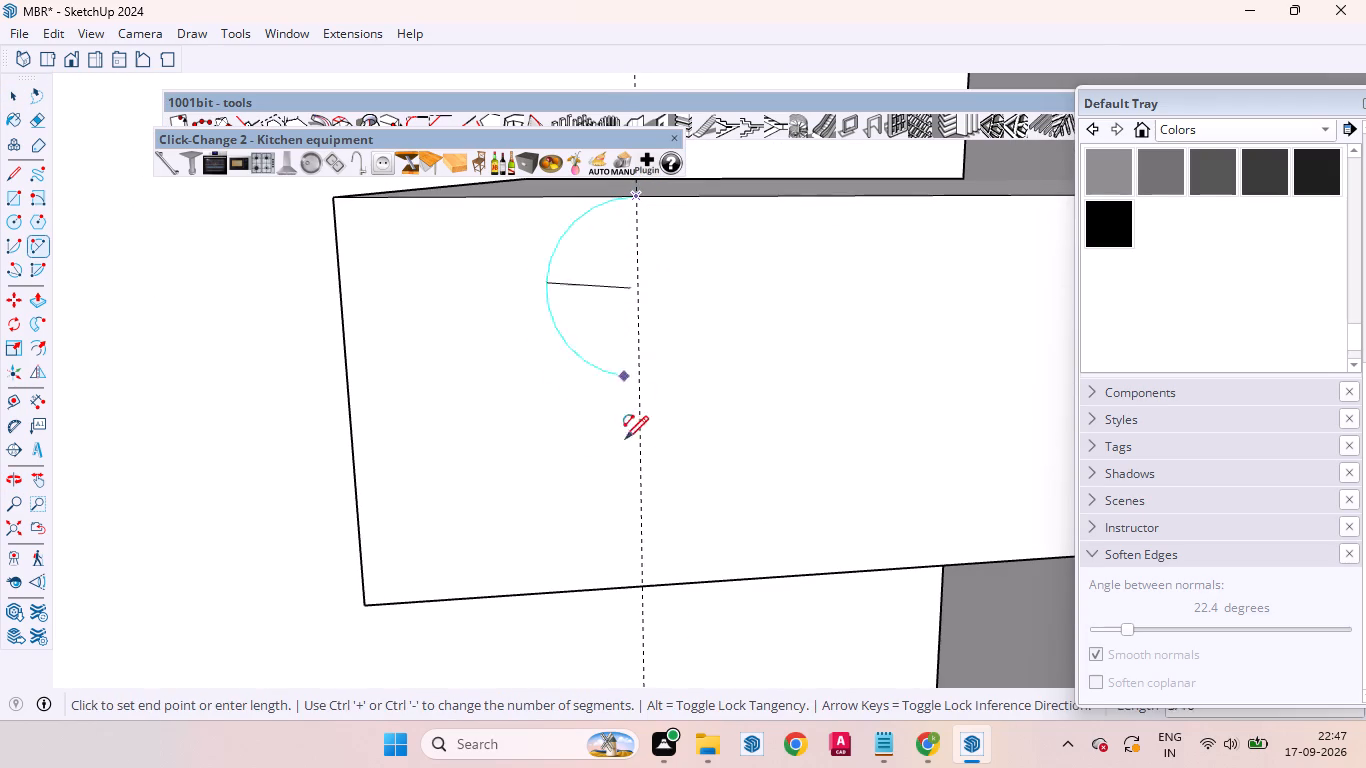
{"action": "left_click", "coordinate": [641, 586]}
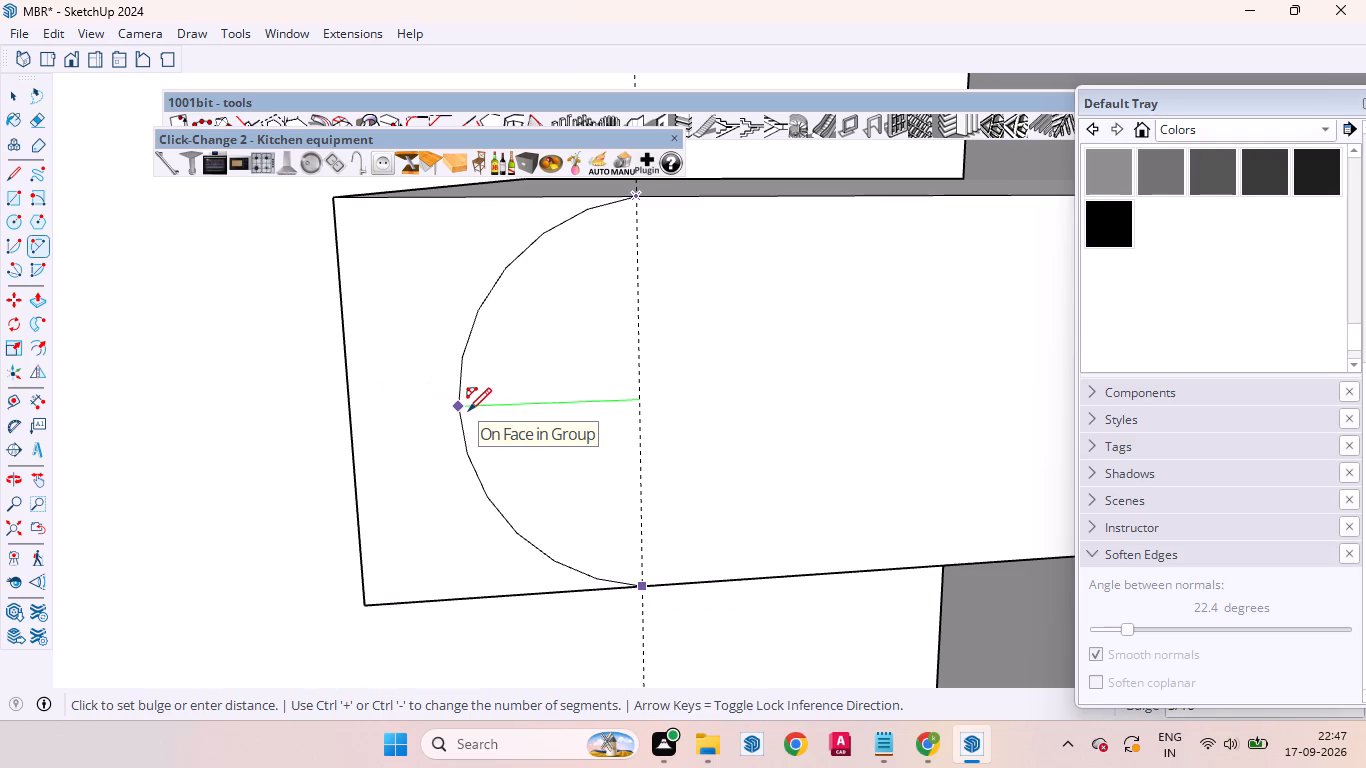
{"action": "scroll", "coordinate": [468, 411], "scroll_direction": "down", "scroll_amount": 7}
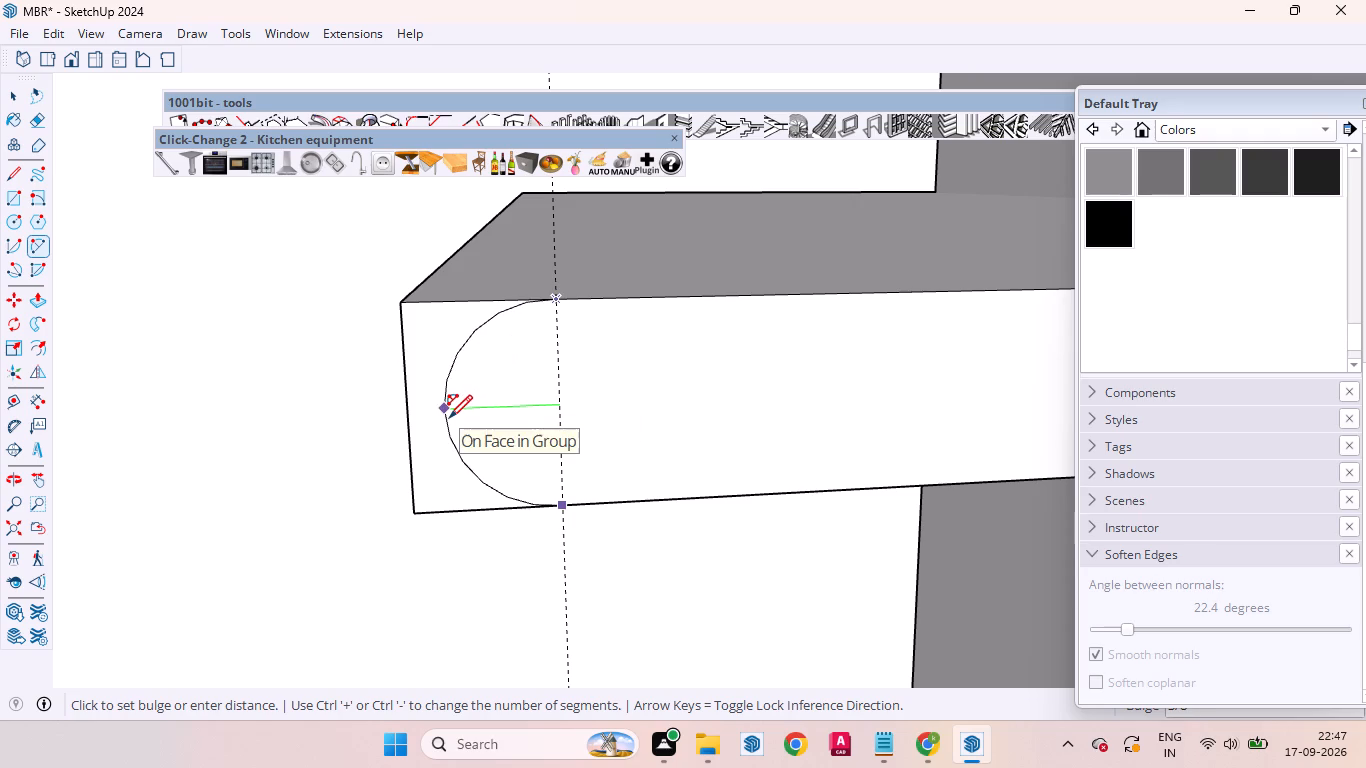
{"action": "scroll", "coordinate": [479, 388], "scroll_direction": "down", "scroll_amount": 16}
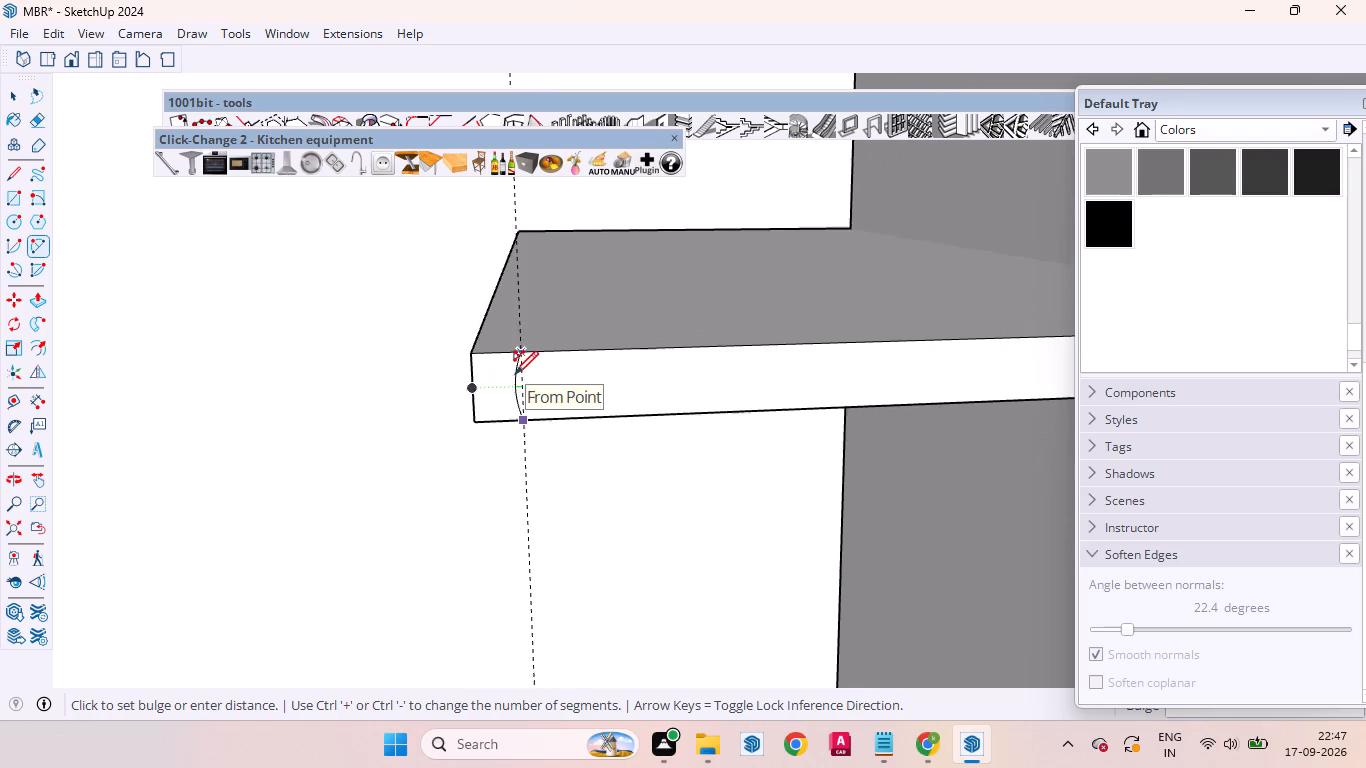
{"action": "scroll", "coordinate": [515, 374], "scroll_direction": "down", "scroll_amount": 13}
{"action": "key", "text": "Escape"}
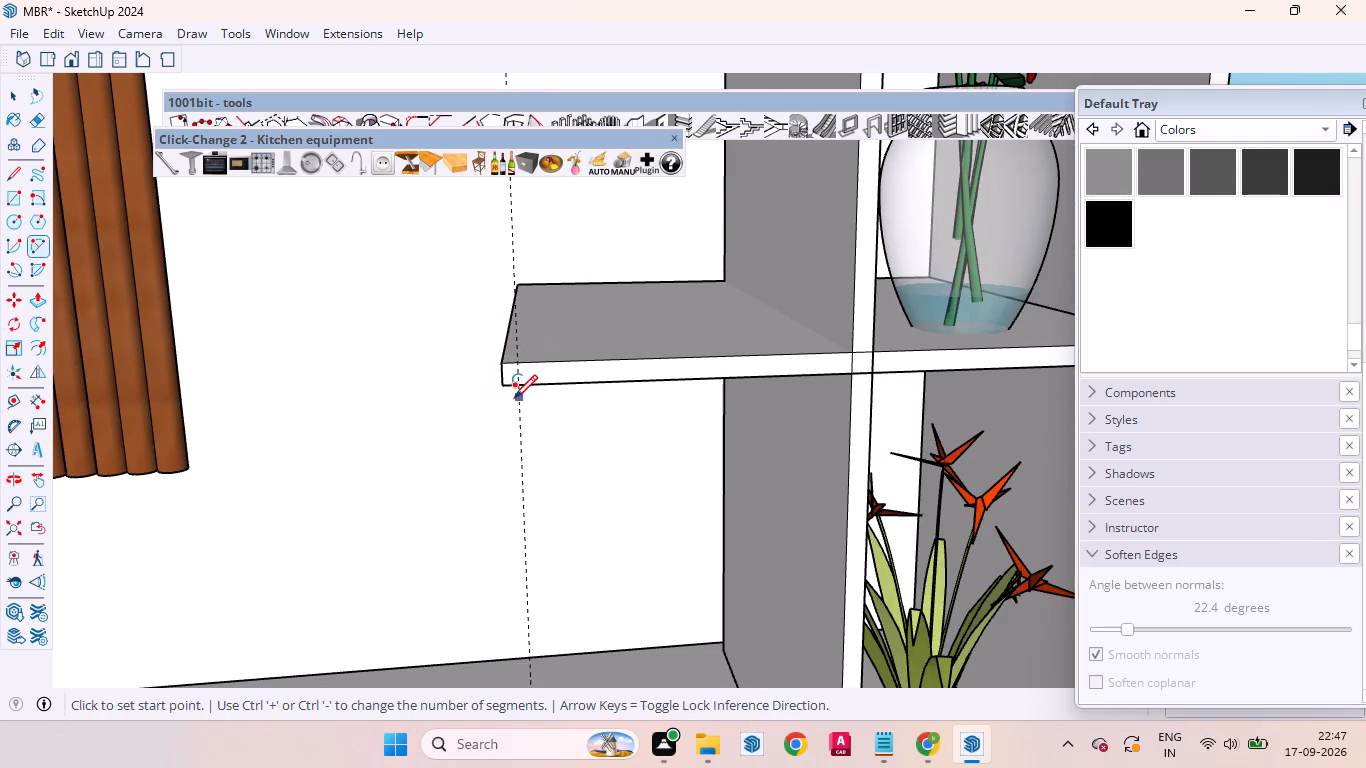
Open the lowest shelf's group in the bay beside the doorway and draw a half-circle arc across its front face from the guide line.
{"action": "scroll", "coordinate": [514, 398], "scroll_direction": "up", "scroll_amount": 3}
{"action": "key", "text": "space"}
{"action": "double_click", "coordinate": [553, 360]}
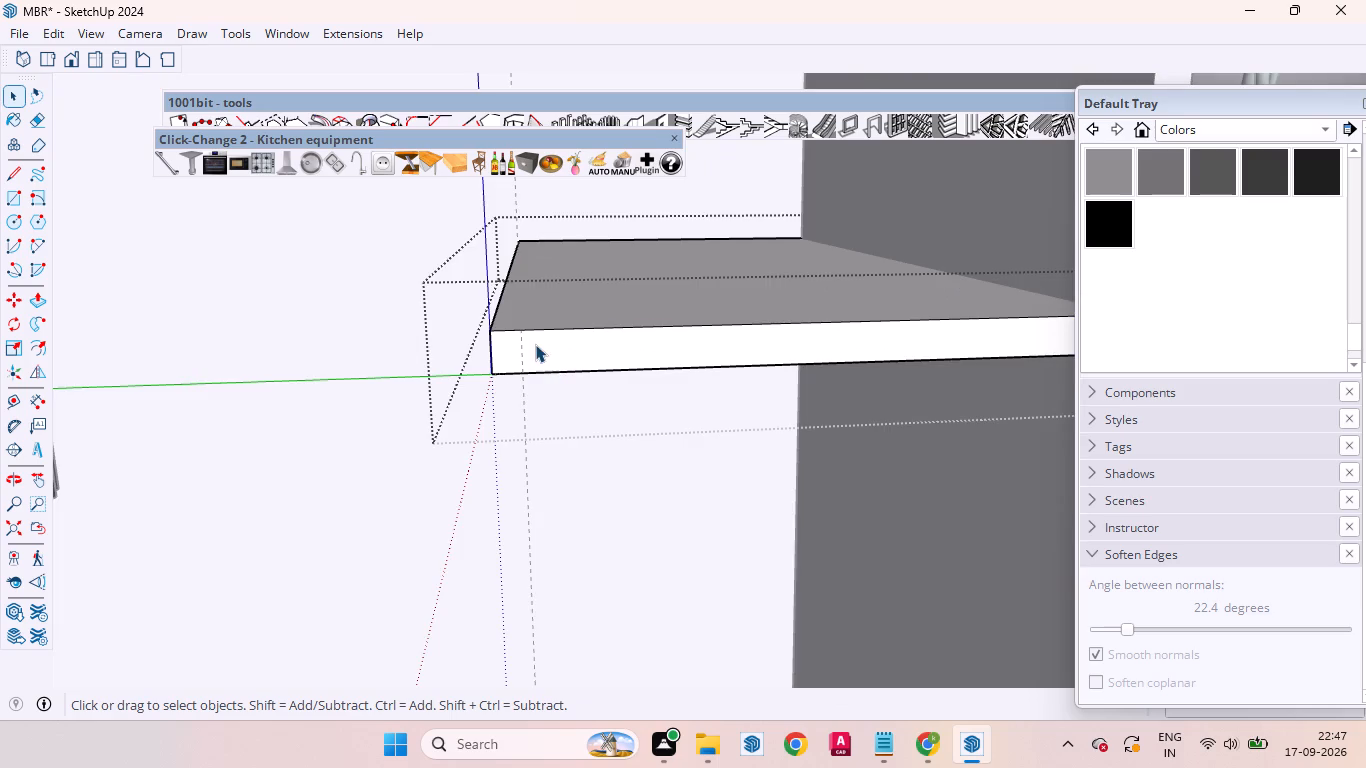
{"action": "scroll", "coordinate": [530, 338], "scroll_direction": "up", "scroll_amount": 15}
{"action": "key", "text": "a"}
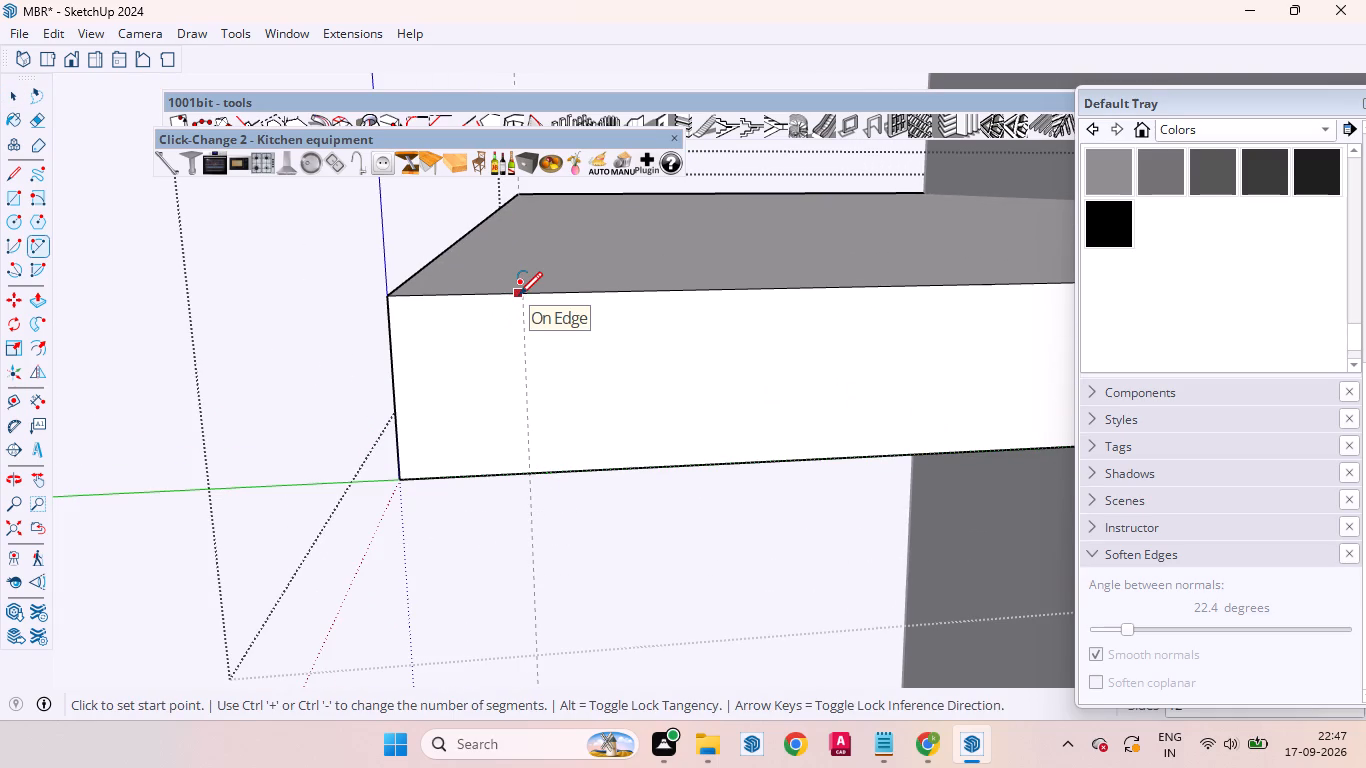
{"action": "scroll", "coordinate": [525, 294], "scroll_direction": "up", "scroll_amount": 7}
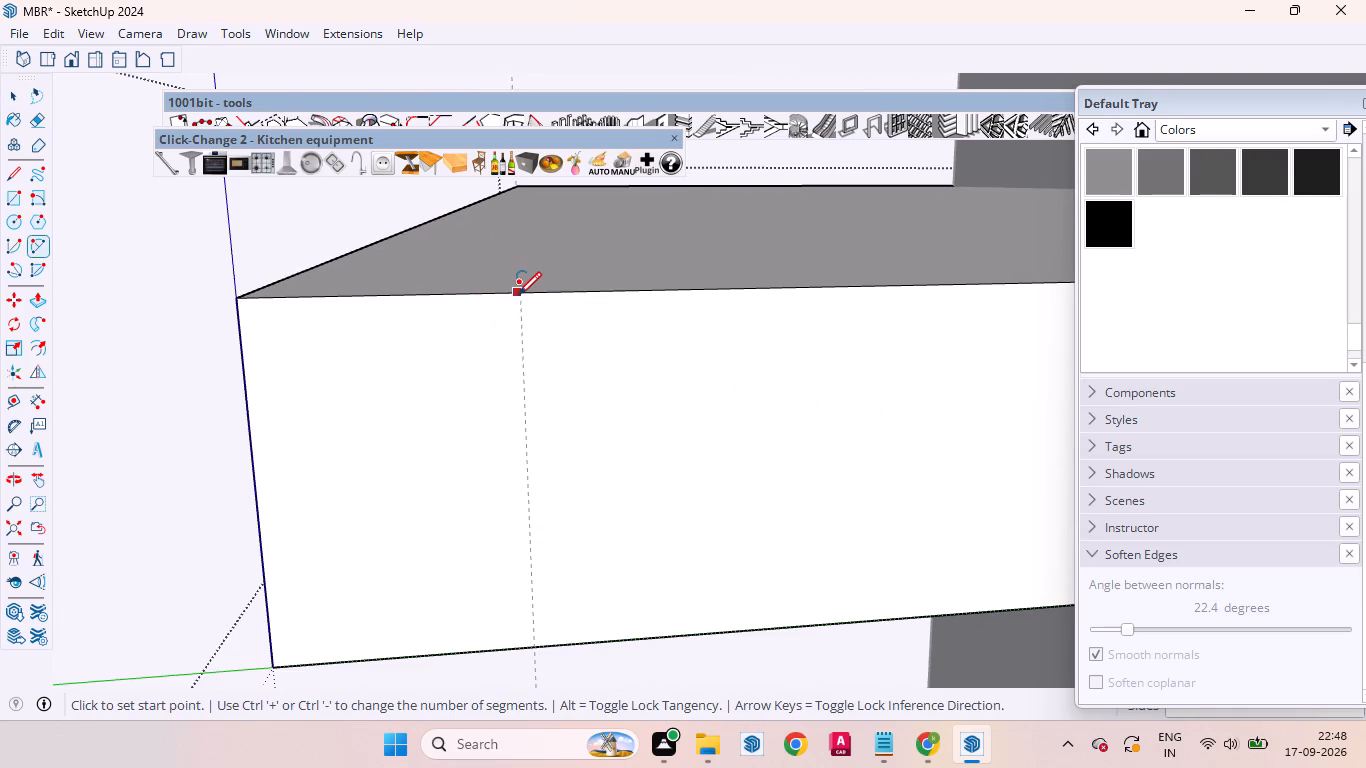
{"action": "left_click", "coordinate": [521, 292]}
{"action": "scroll", "coordinate": [525, 308], "scroll_direction": "down", "scroll_amount": 7}
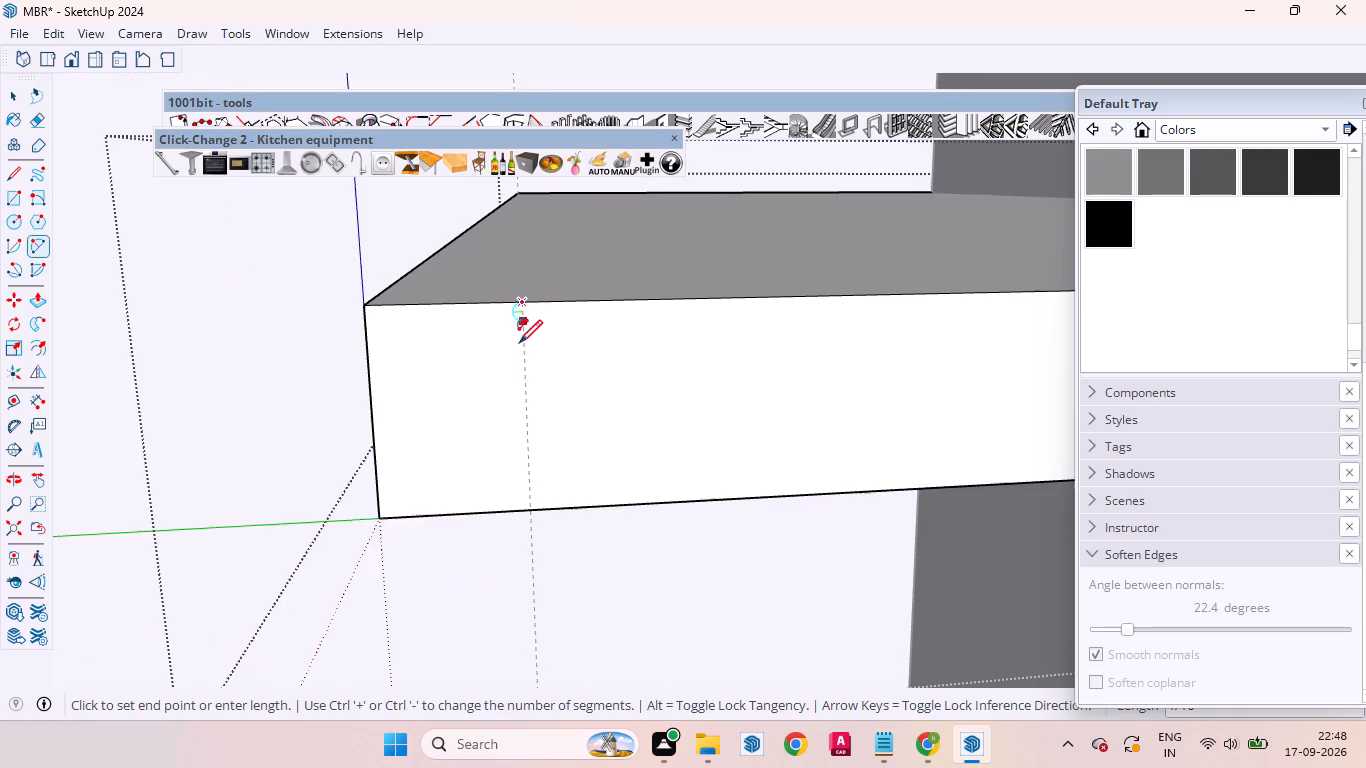
{"action": "scroll", "coordinate": [519, 462], "scroll_direction": "up", "scroll_amount": 6}
{"action": "left_click", "coordinate": [533, 523]}
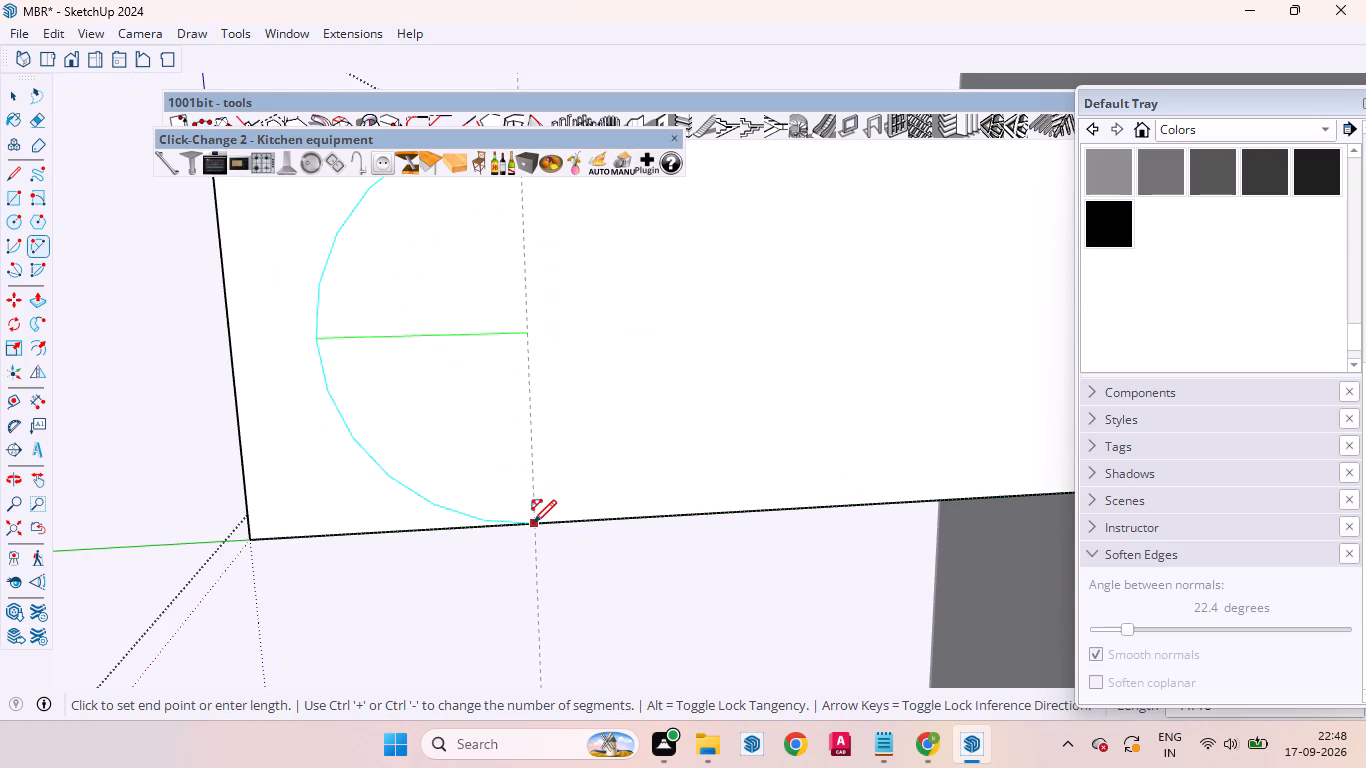
{"action": "scroll", "coordinate": [488, 454], "scroll_direction": "down", "scroll_amount": 11}
{"action": "scroll", "coordinate": [423, 413], "scroll_direction": "up", "scroll_amount": 5}
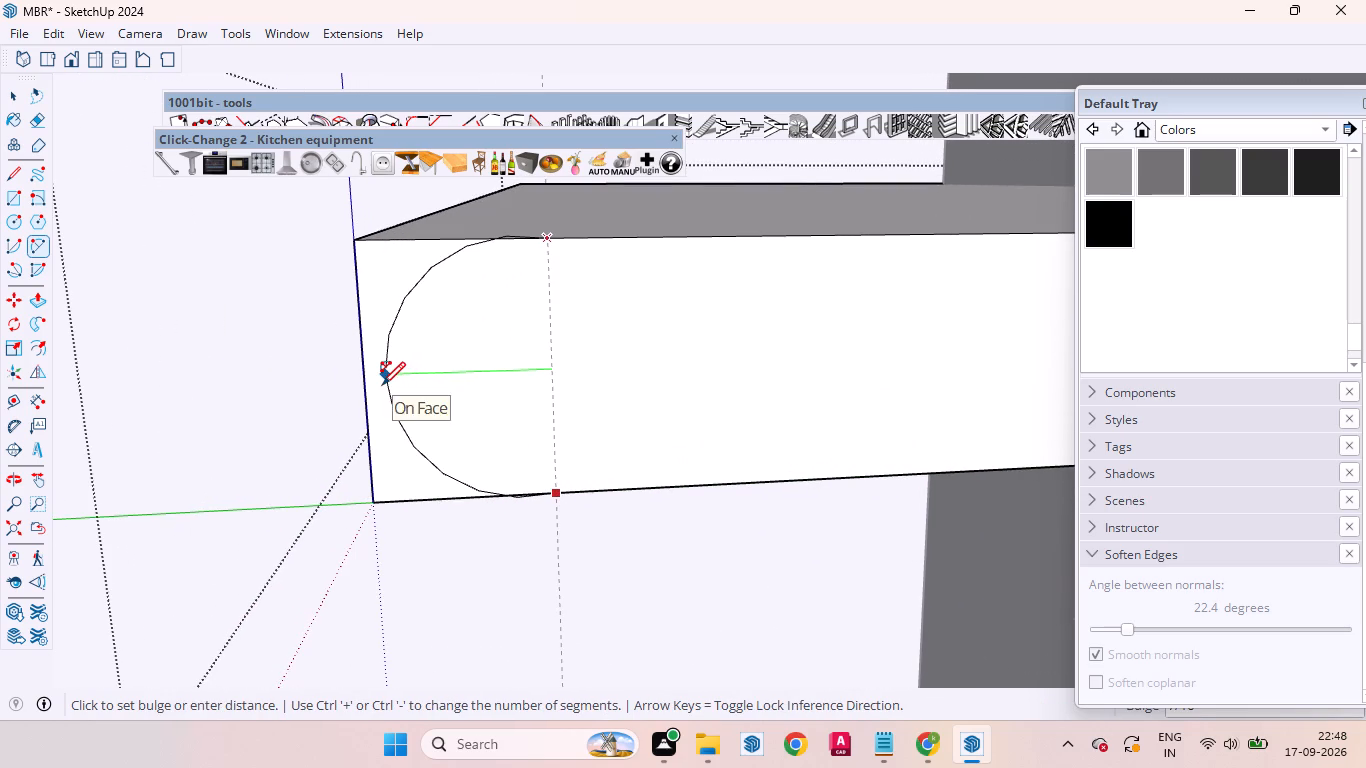
{"action": "scroll", "coordinate": [417, 363], "scroll_direction": "down", "scroll_amount": 7}
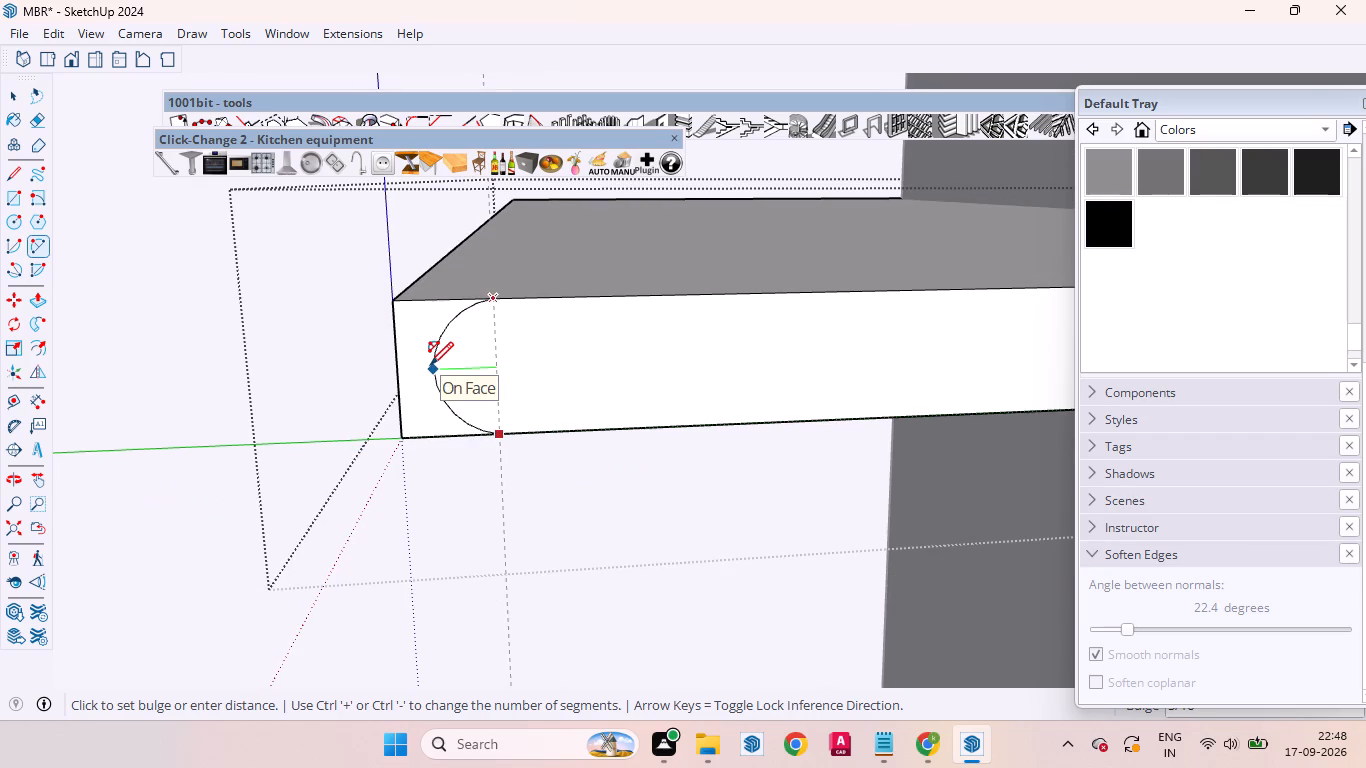
{"action": "scroll", "coordinate": [420, 375], "scroll_direction": "up", "scroll_amount": 5}
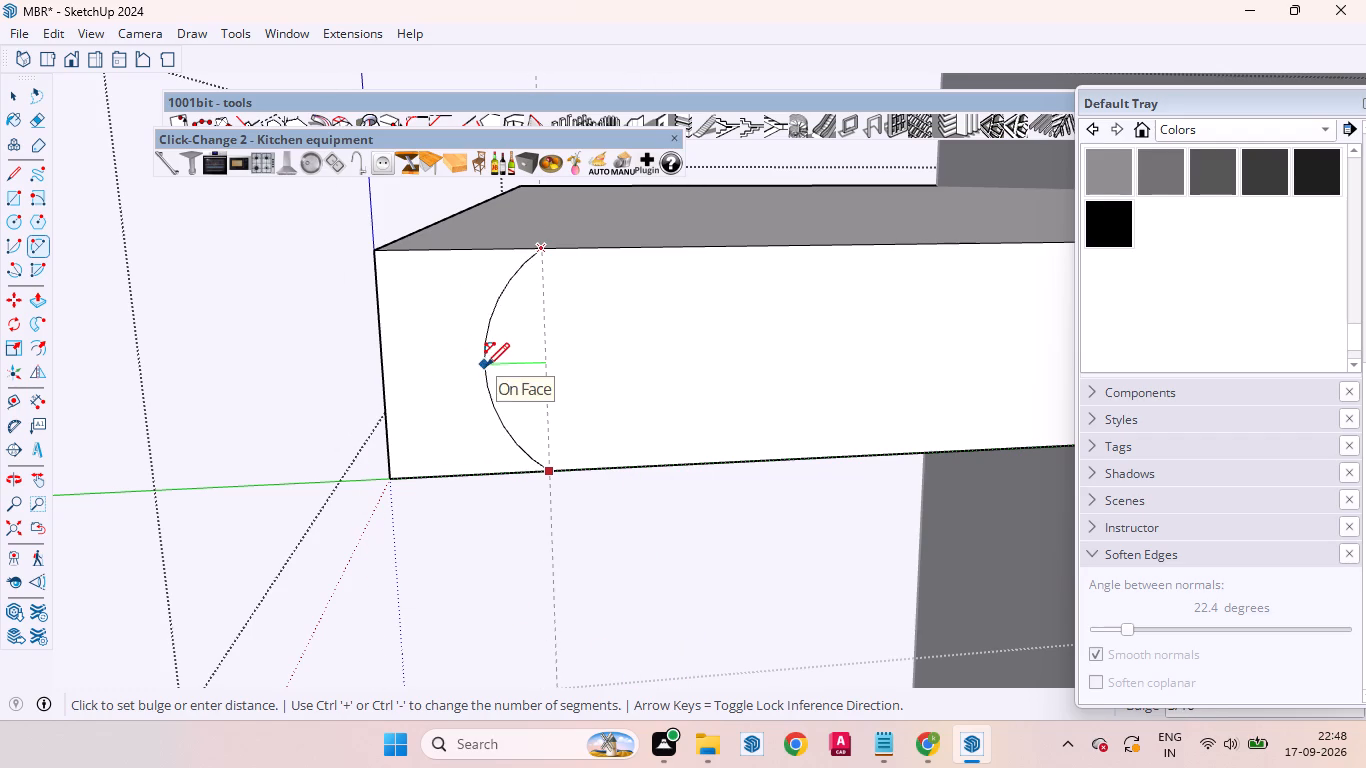
{"action": "scroll", "coordinate": [468, 358], "scroll_direction": "down", "scroll_amount": 6}
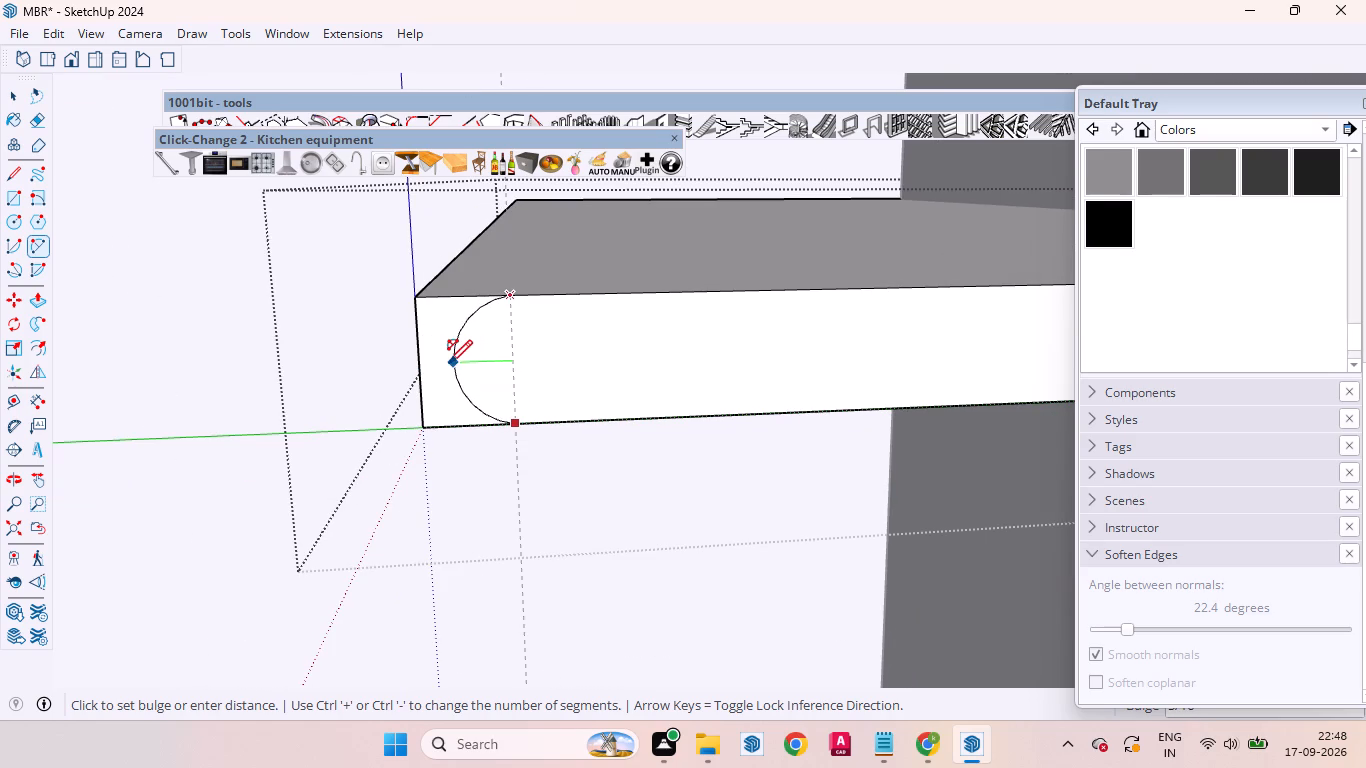
{"action": "left_click", "coordinate": [445, 366]}
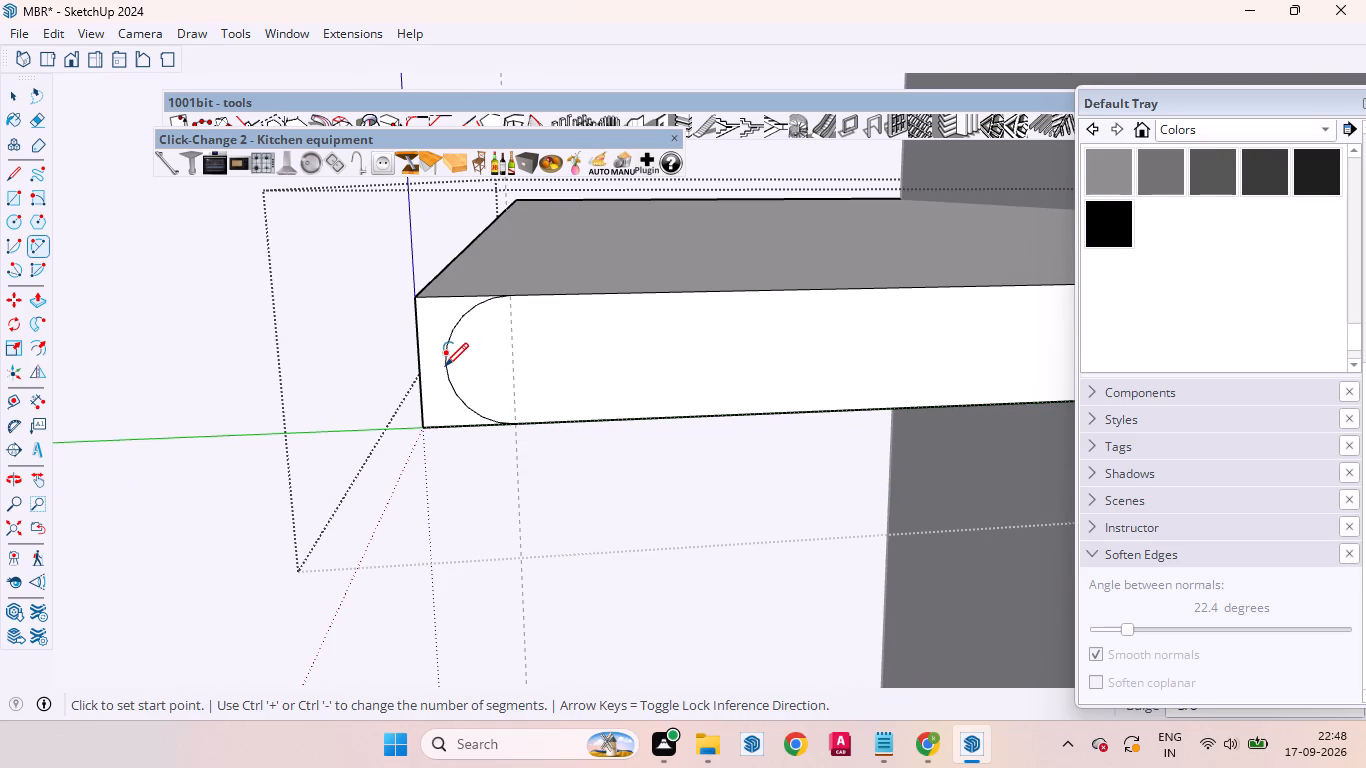
Push the waste corner face outside the half-circle back through the lowest shelf's full depth.
{"action": "key", "text": "space"}
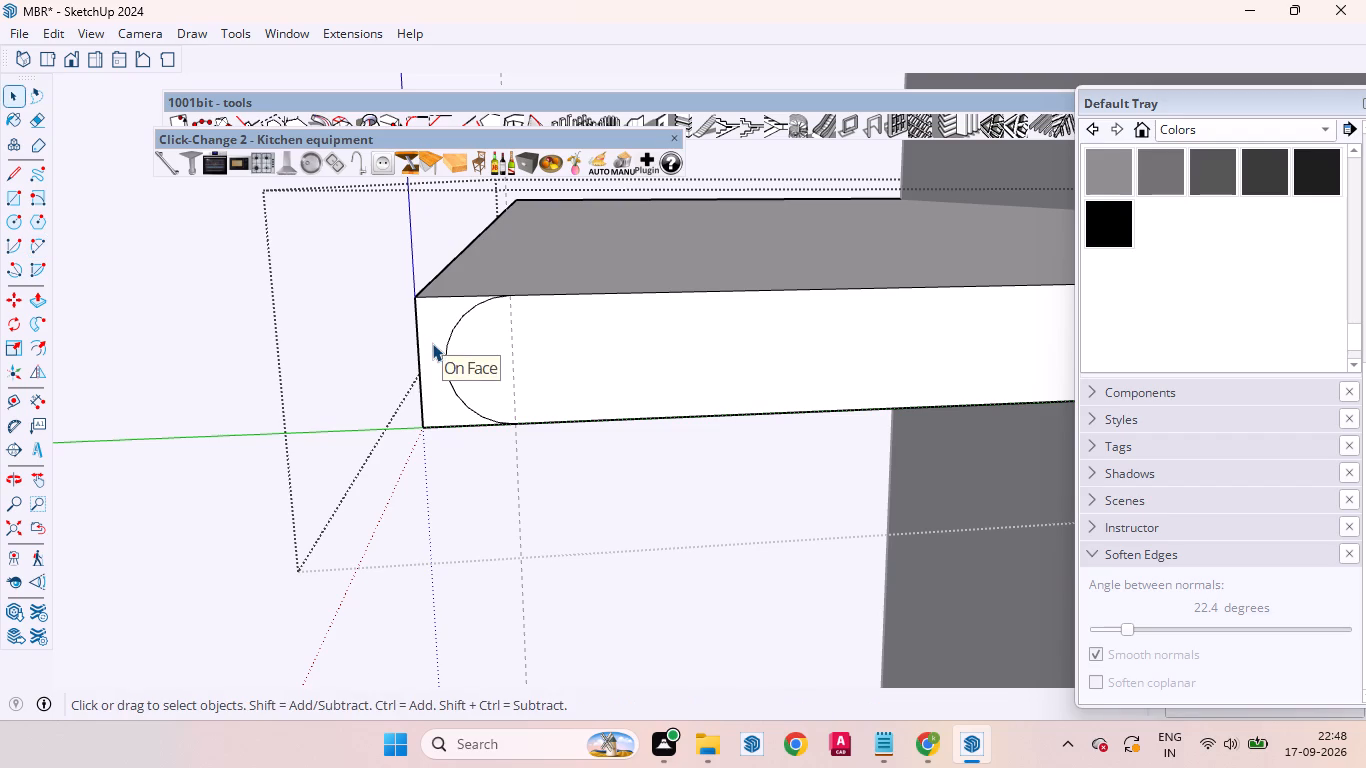
{"action": "left_click", "coordinate": [432, 344]}
{"action": "middle_click_drag", "start_coordinate": [432, 361], "coordinate": [457, 392]}
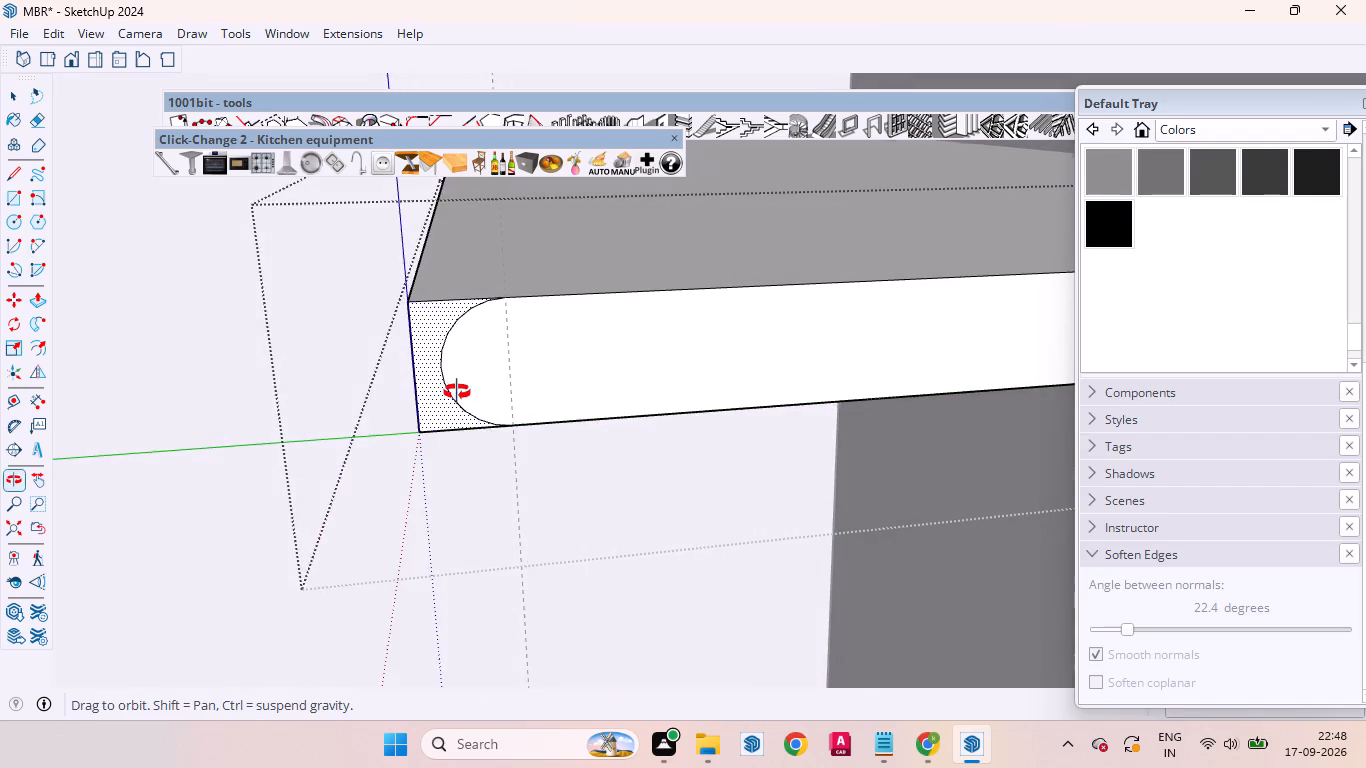
{"action": "middle_click_drag", "start_coordinate": [457, 392], "coordinate": [528, 361]}
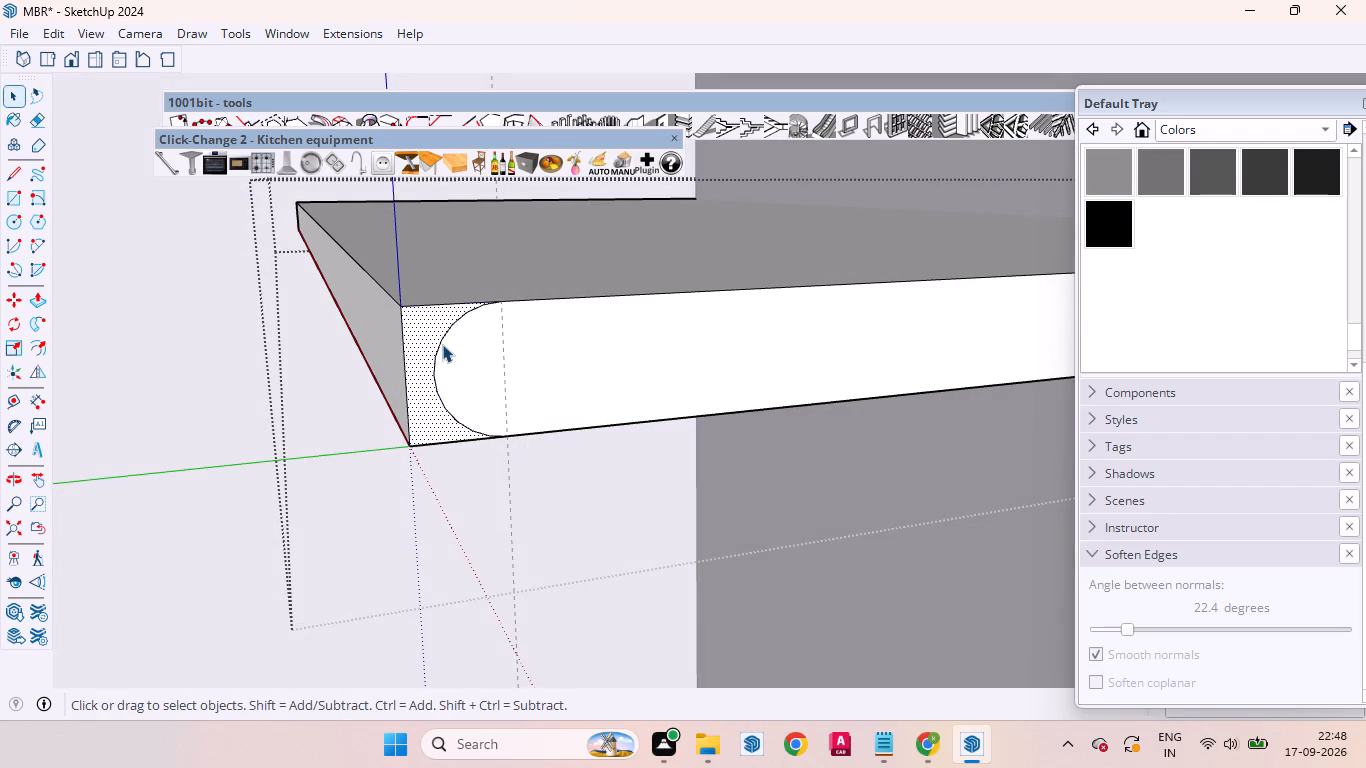
{"action": "key", "text": "p"}
{"action": "left_click", "coordinate": [419, 334]}
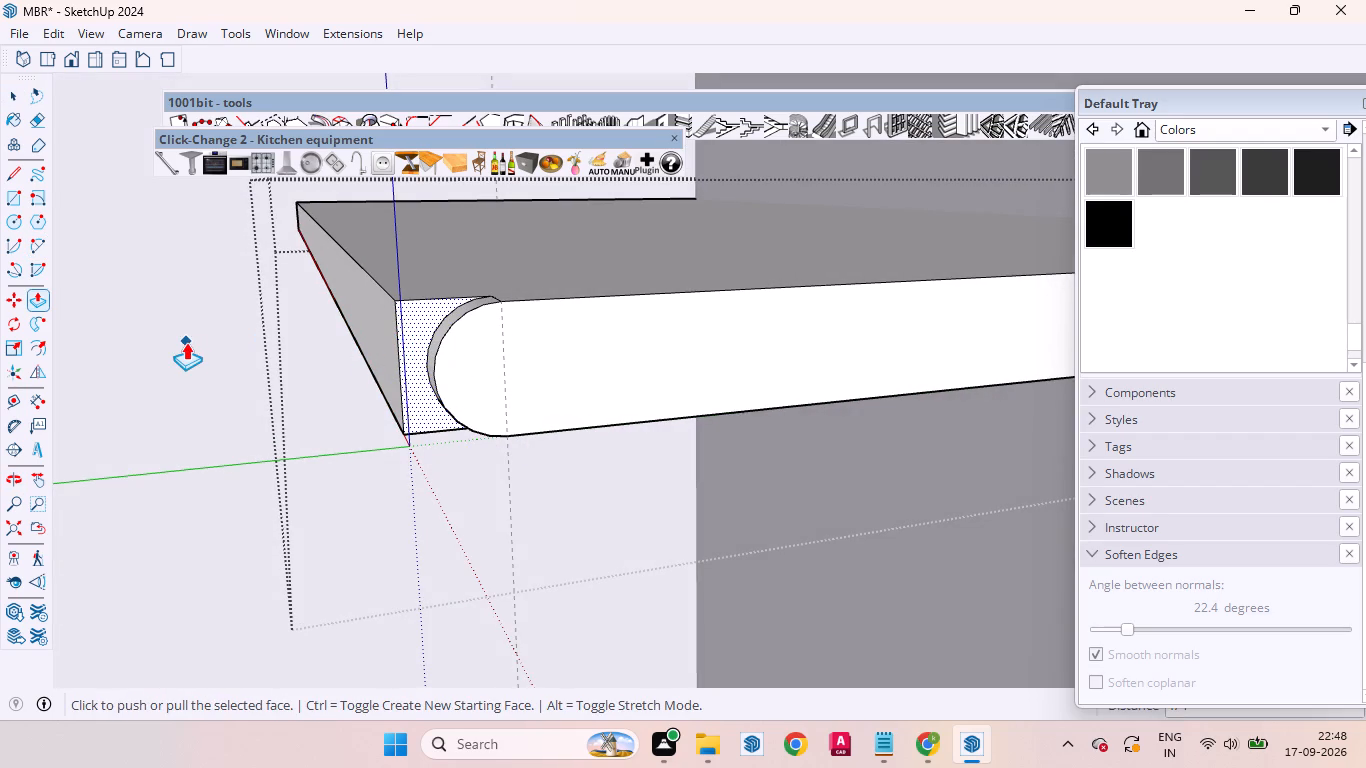
{"action": "left_click", "coordinate": [144, 339]}
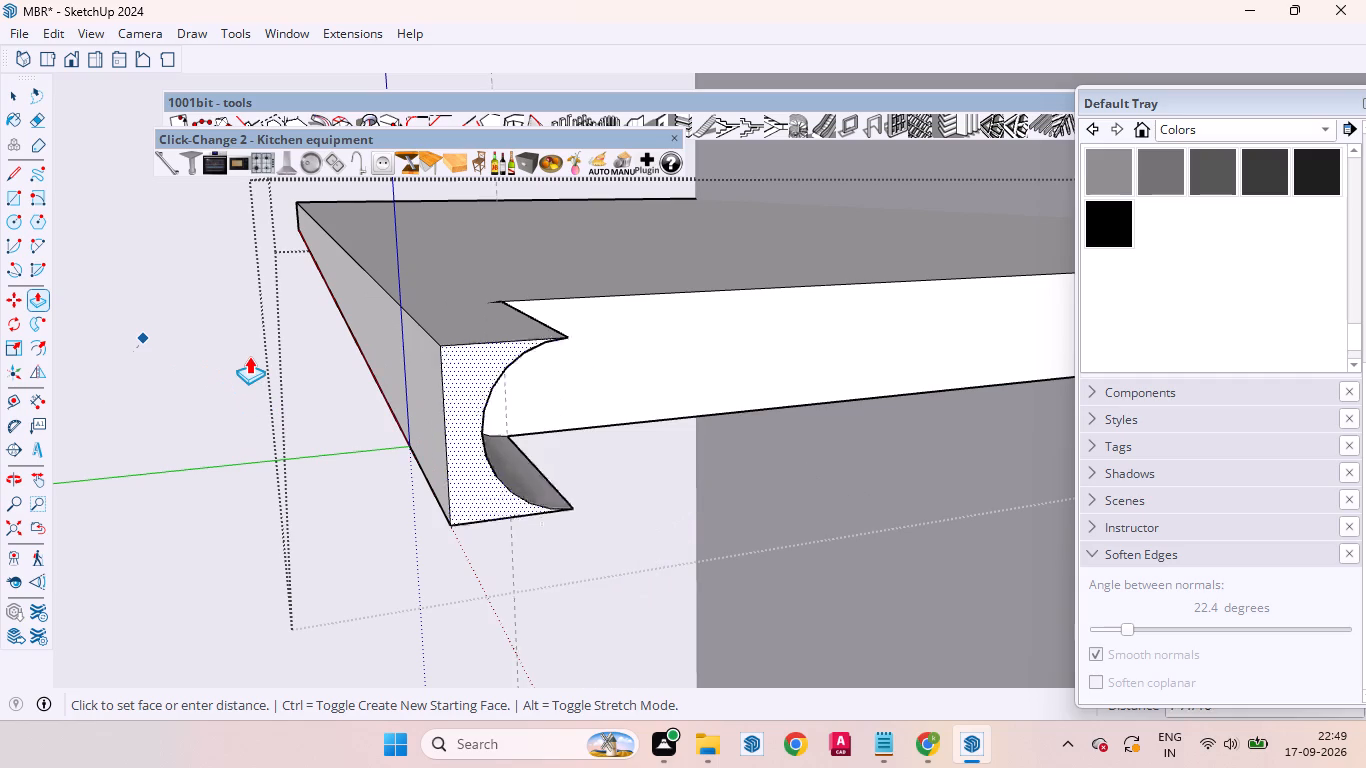
{"action": "key", "text": "Escape"}
{"action": "scroll", "coordinate": [299, 339], "scroll_direction": "down", "scroll_amount": 6}
{"action": "scroll", "coordinate": [335, 387], "scroll_direction": "up", "scroll_amount": 4}
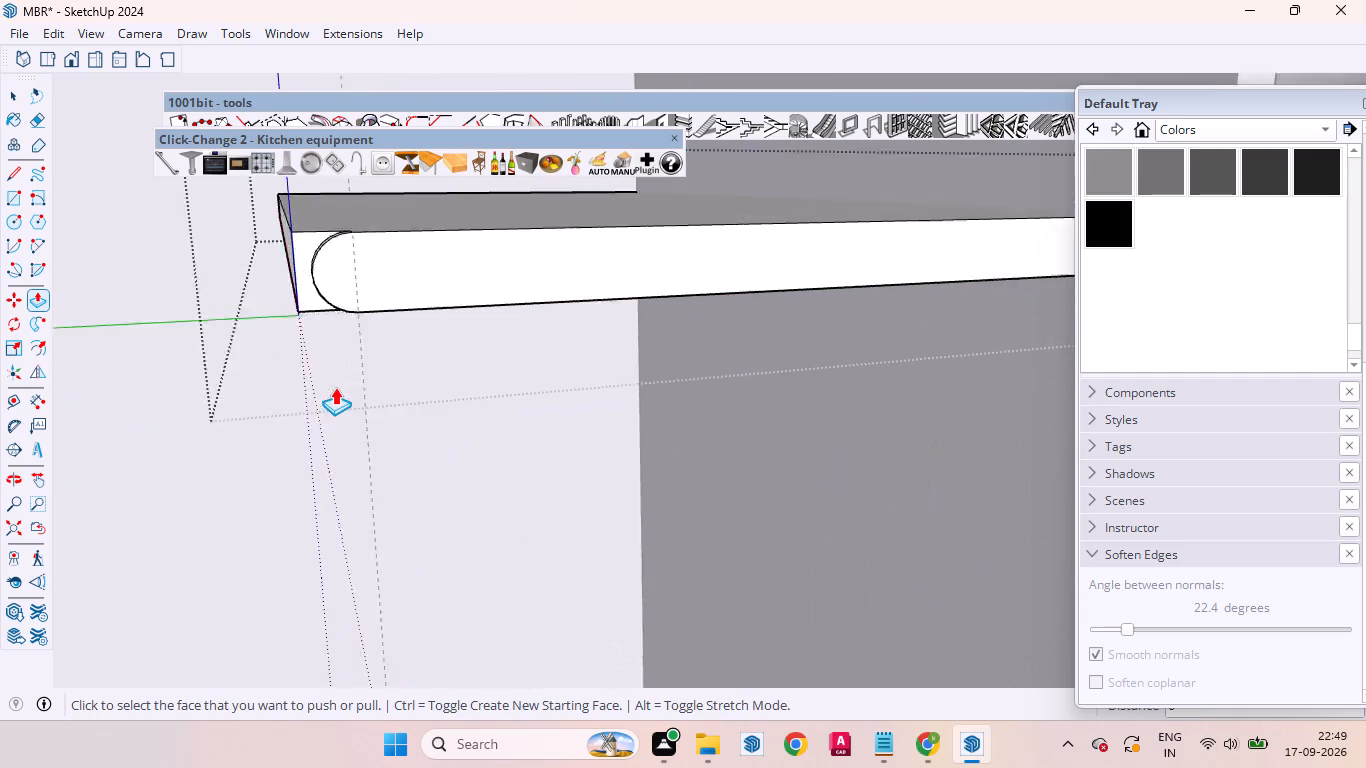
{"action": "scroll", "coordinate": [335, 387], "scroll_direction": "up", "scroll_amount": 2}
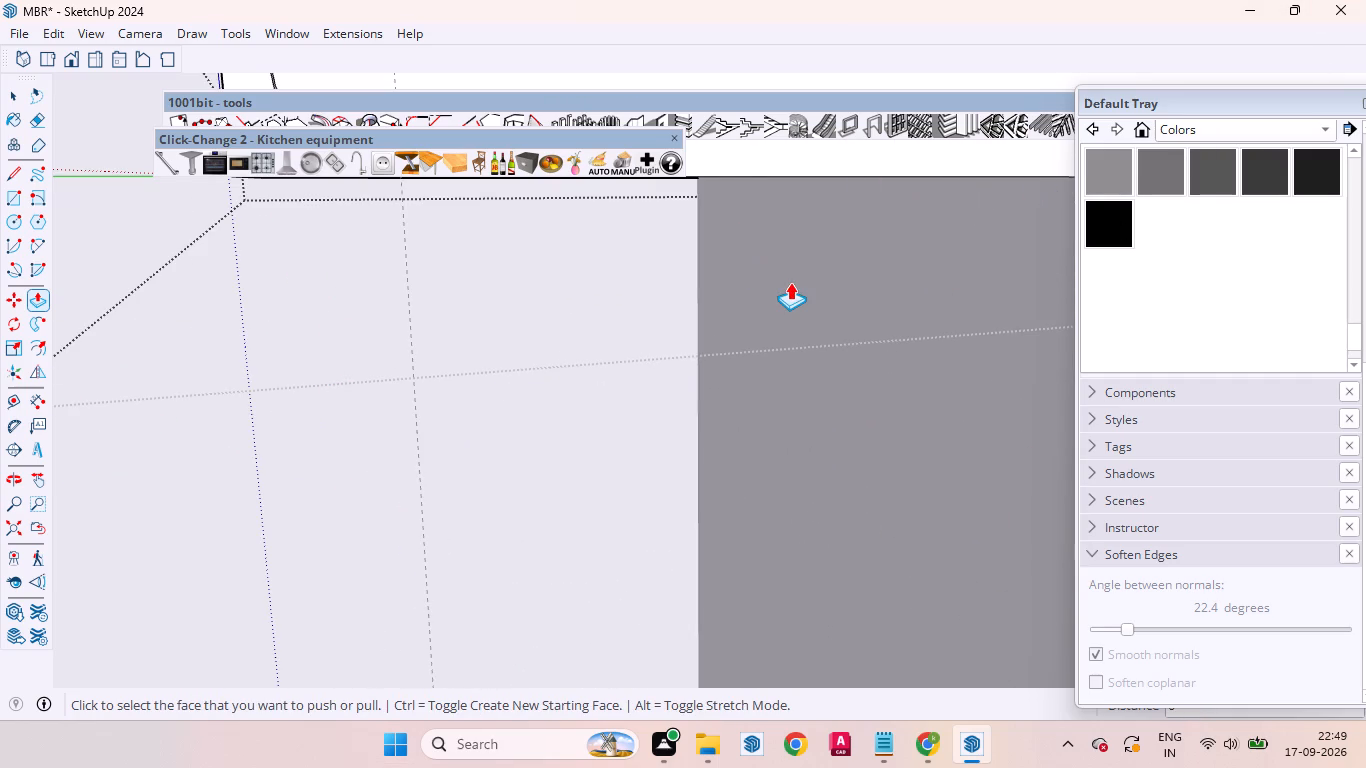
{"action": "scroll", "coordinate": [790, 282], "scroll_direction": "down", "scroll_amount": 7}
{"action": "scroll", "coordinate": [694, 249], "scroll_direction": "up", "scroll_amount": 6}
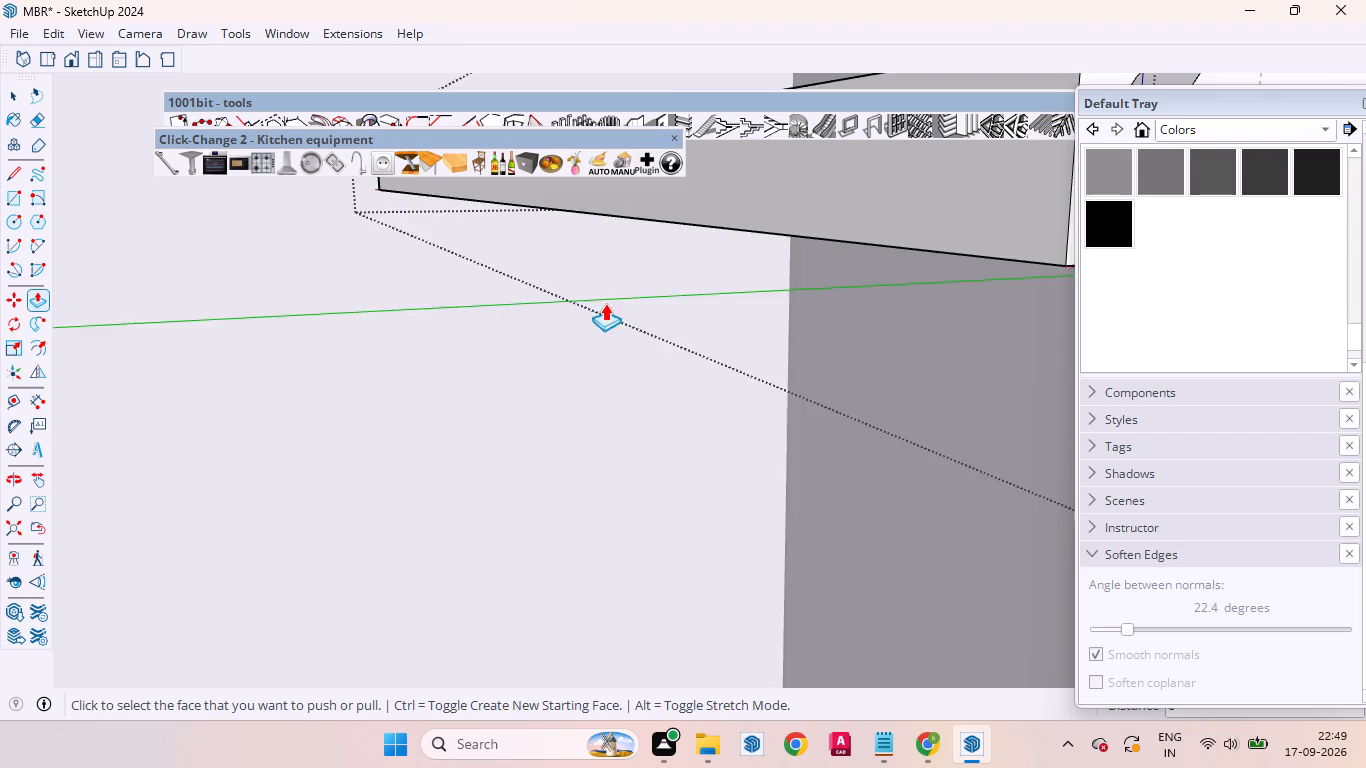
{"action": "scroll", "coordinate": [604, 320], "scroll_direction": "down", "scroll_amount": 7}
{"action": "middle_click_drag", "start_coordinate": [703, 310], "coordinate": [663, 310]}
{"action": "scroll", "coordinate": [642, 306], "scroll_direction": "up", "scroll_amount": 6}
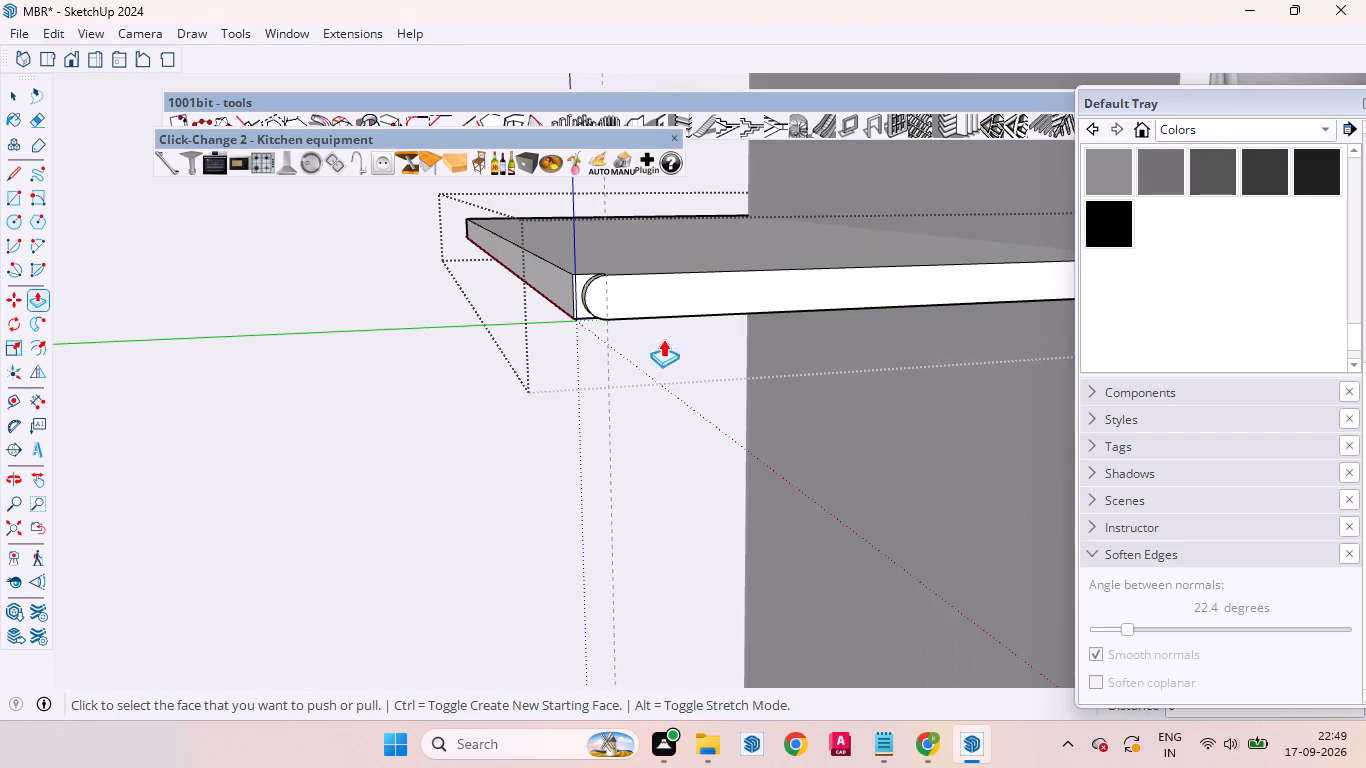
{"action": "scroll", "coordinate": [624, 301], "scroll_direction": "up", "scroll_amount": 1}
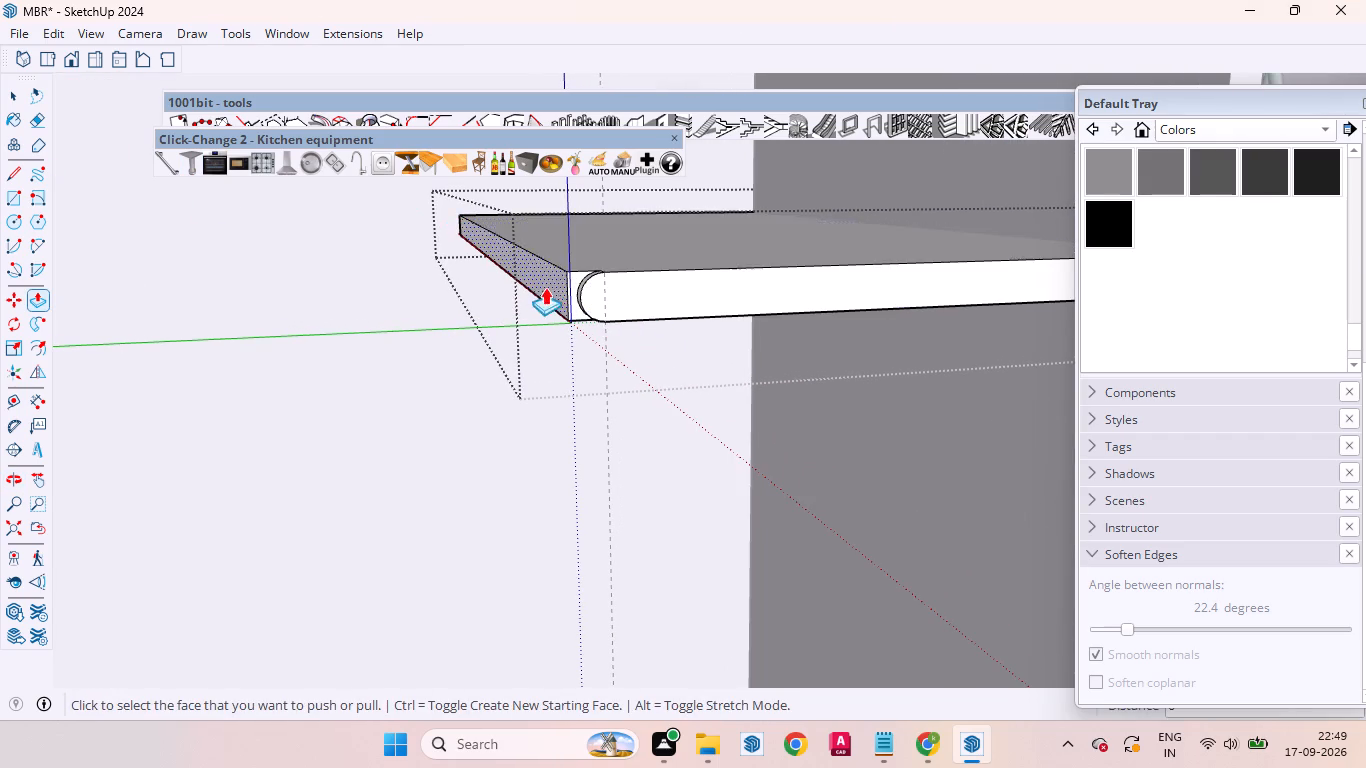
{"action": "scroll", "coordinate": [646, 275], "scroll_direction": "up", "scroll_amount": 6}
{"action": "left_click", "coordinate": [542, 286]}
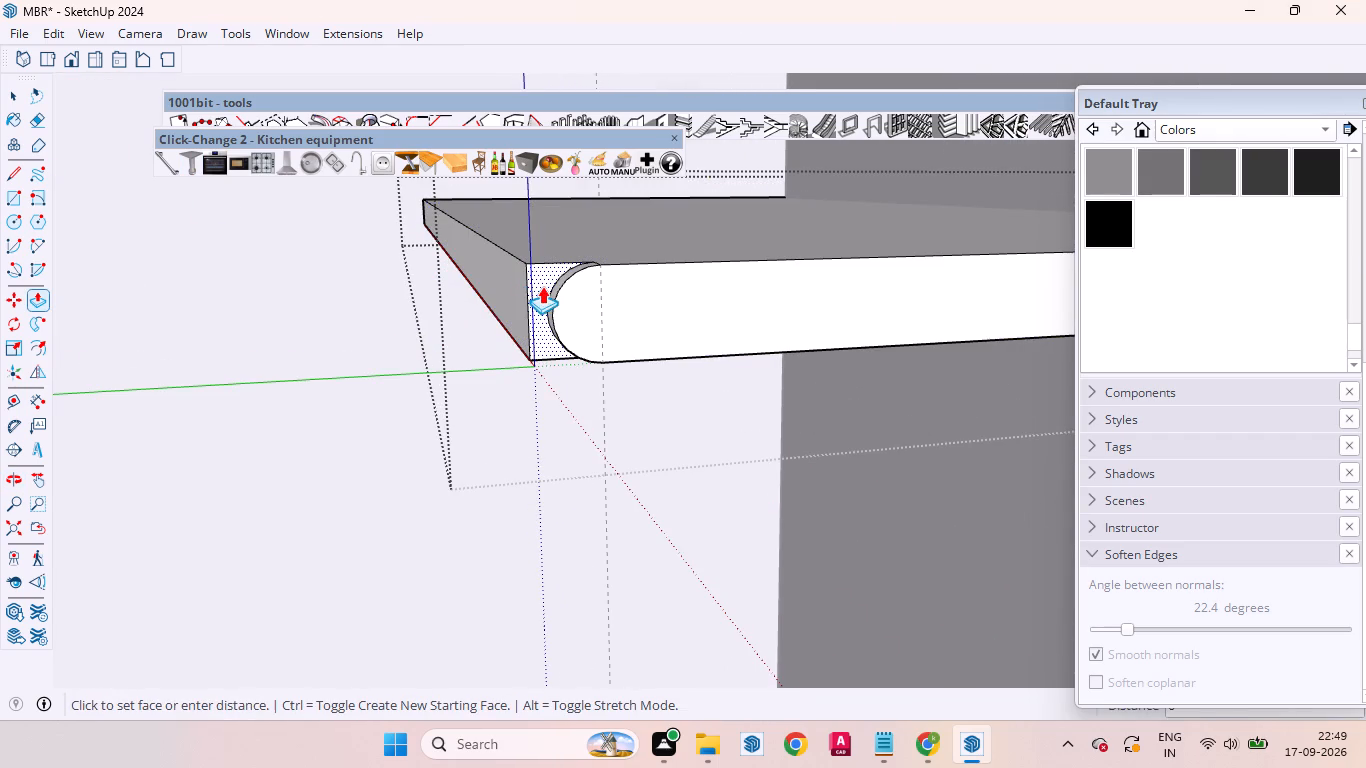
{"action": "left_click", "coordinate": [386, 226]}
{"action": "scroll", "coordinate": [402, 207], "scroll_direction": "down", "scroll_amount": 7}
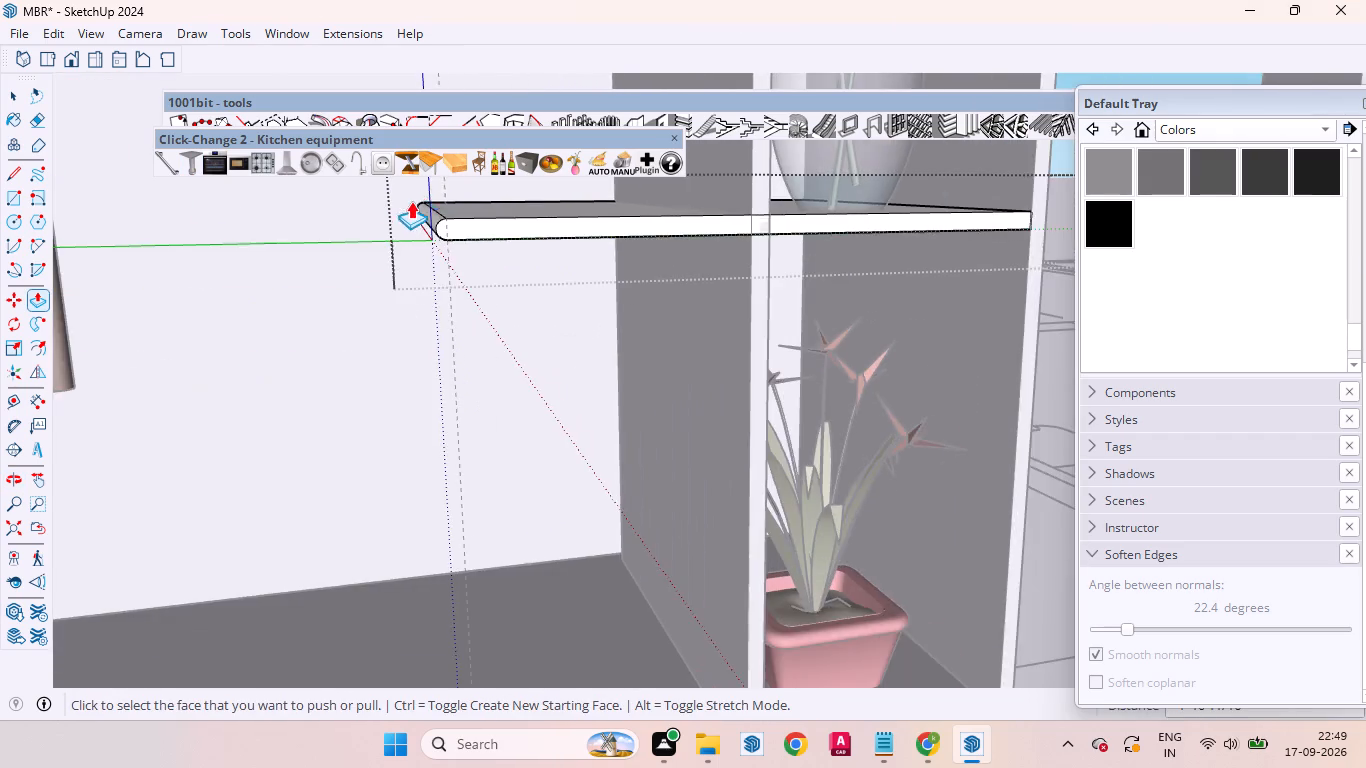
Soften the edges of the whole lowest shelf geometry with an angle between normals of 22.4 degrees, and leave the group.
{"action": "scroll", "coordinate": [527, 175], "scroll_direction": "up", "scroll_amount": 5}
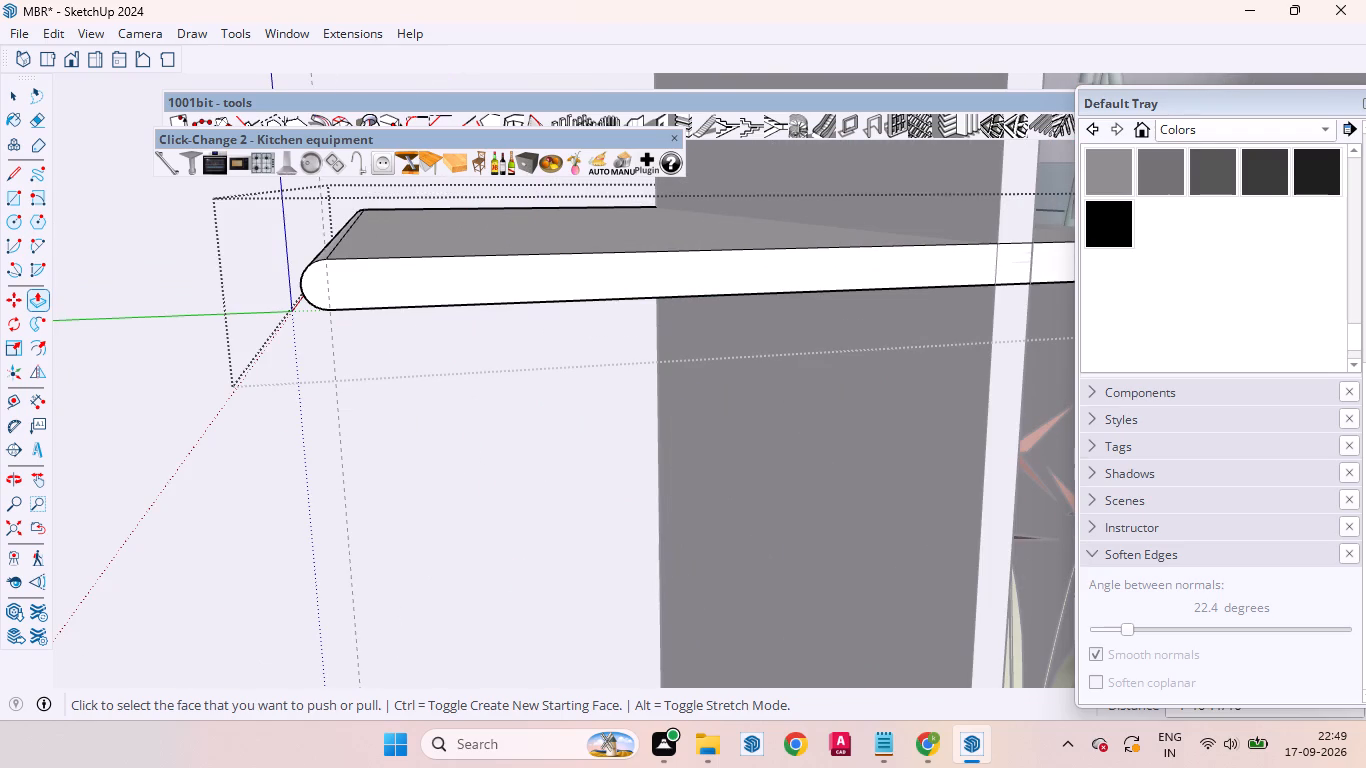
{"action": "key", "text": "space"}
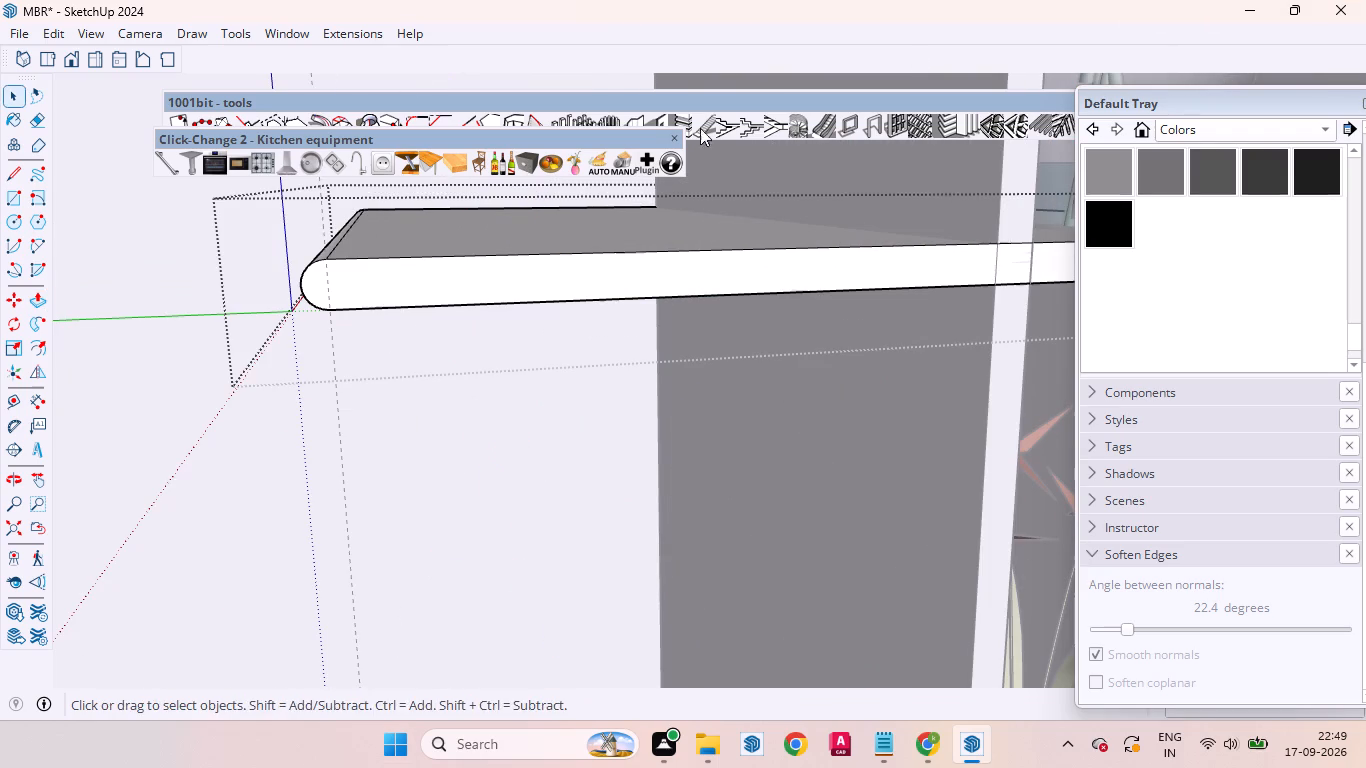
{"action": "triple_click", "coordinate": [601, 248]}
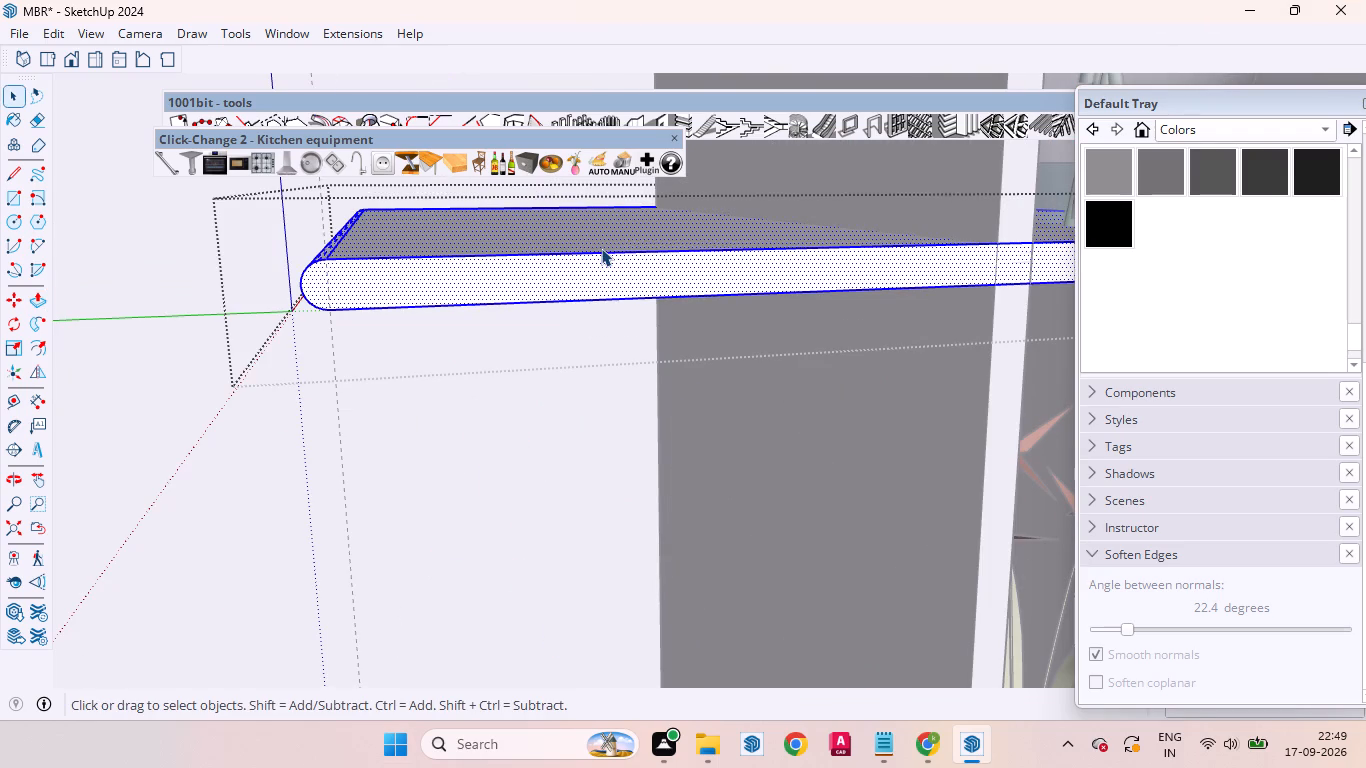
{"action": "right_click", "coordinate": [601, 248]}
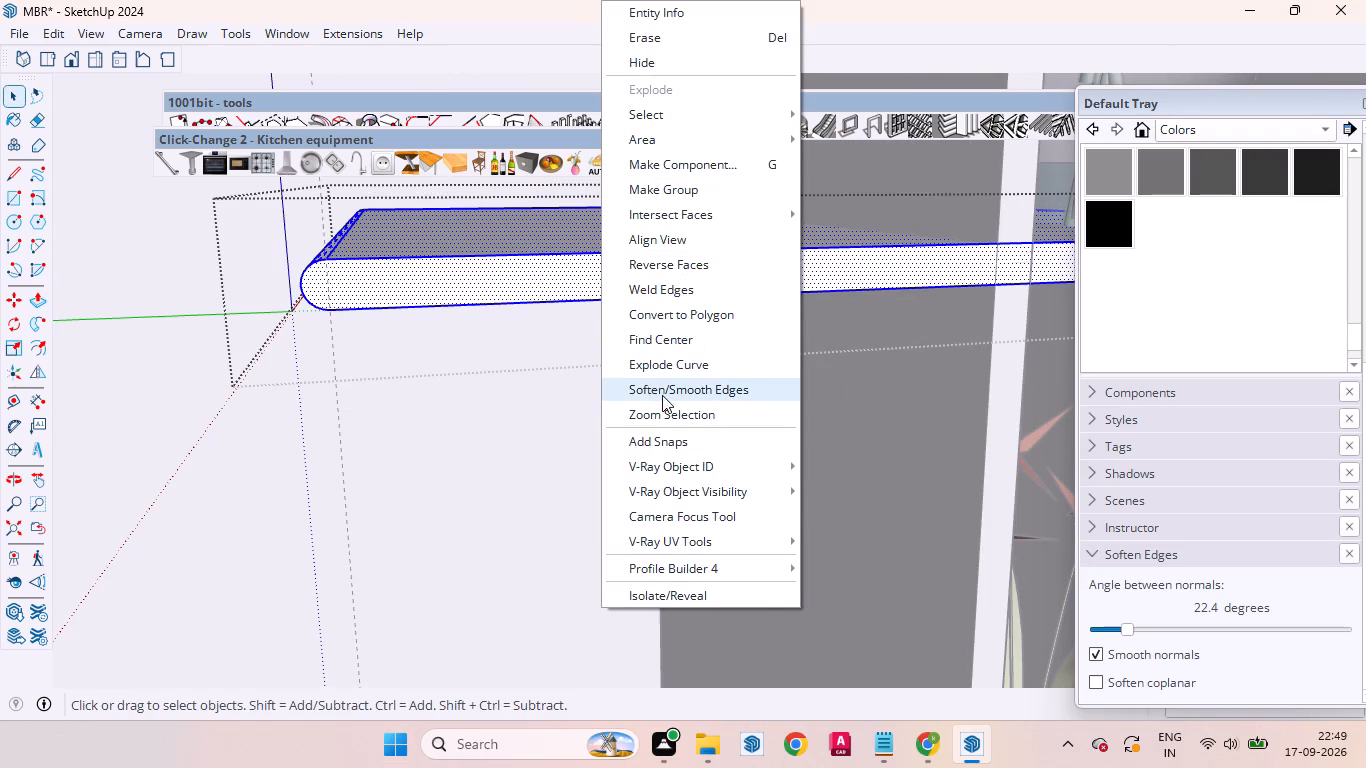
{"action": "left_click", "coordinate": [662, 395]}
{"action": "scroll", "coordinate": [698, 387], "scroll_direction": "down", "scroll_amount": 7}
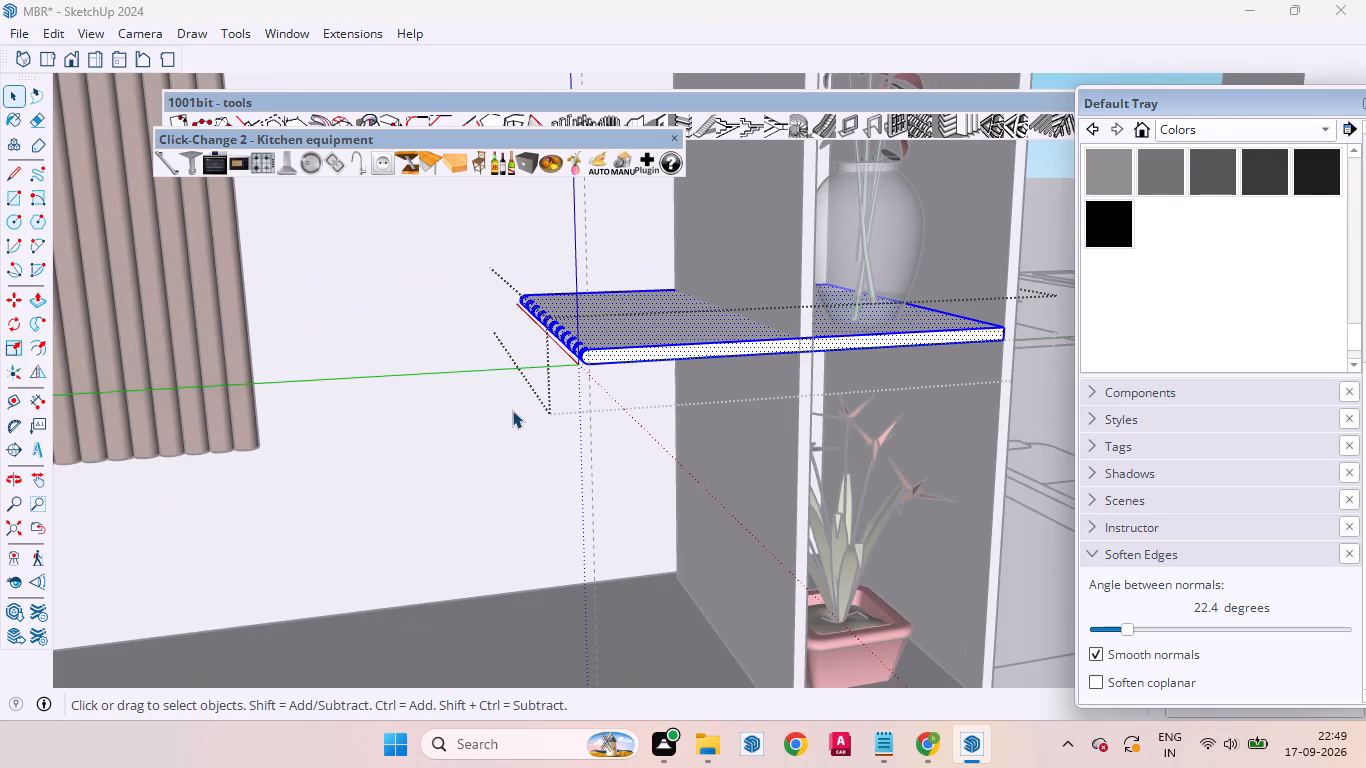
{"action": "key", "text": "space"}
{"action": "left_click", "coordinate": [400, 383]}
Save the MBR model with the rounded shelf ends.
{"action": "scroll", "coordinate": [553, 350], "scroll_direction": "down", "scroll_amount": 19}
{"action": "scroll", "coordinate": [543, 480], "scroll_direction": "up", "scroll_amount": 2}
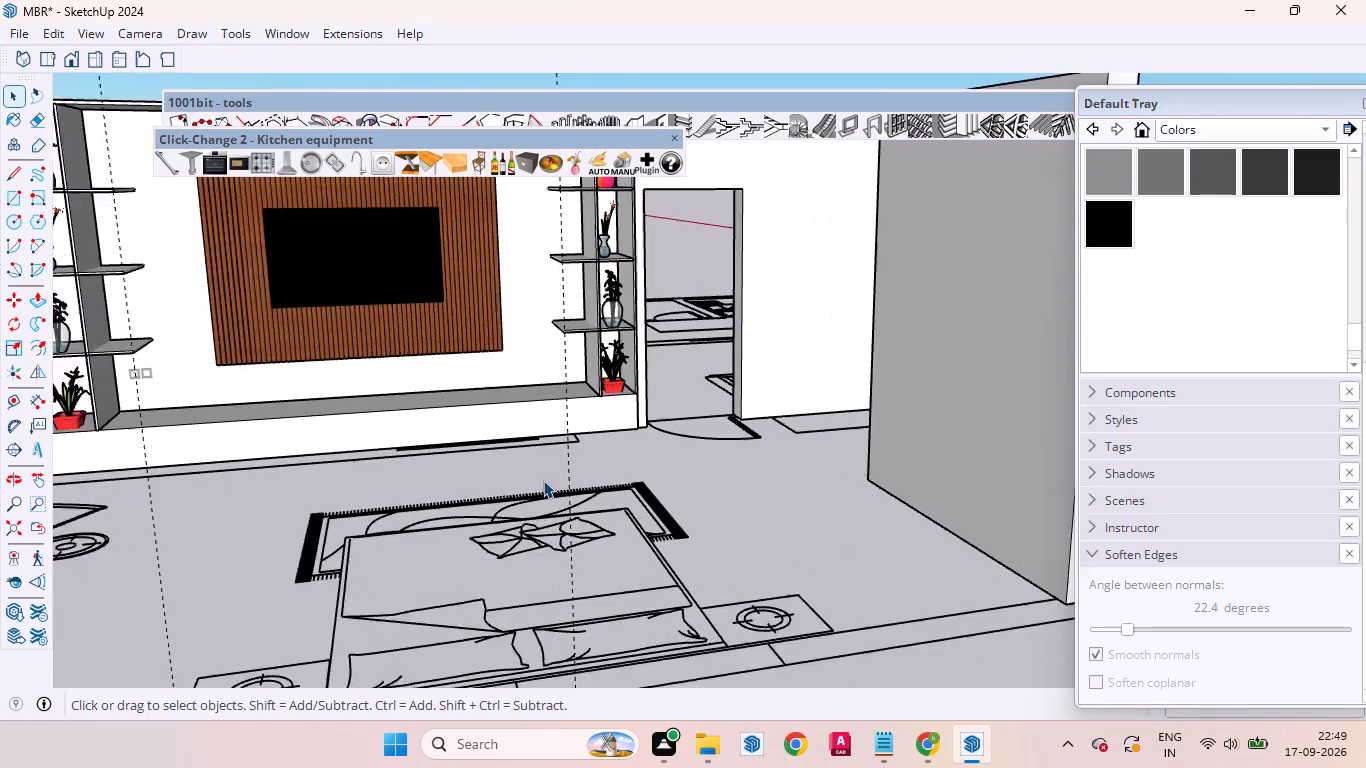
{"action": "scroll", "coordinate": [543, 480], "scroll_direction": "up", "scroll_amount": 2}
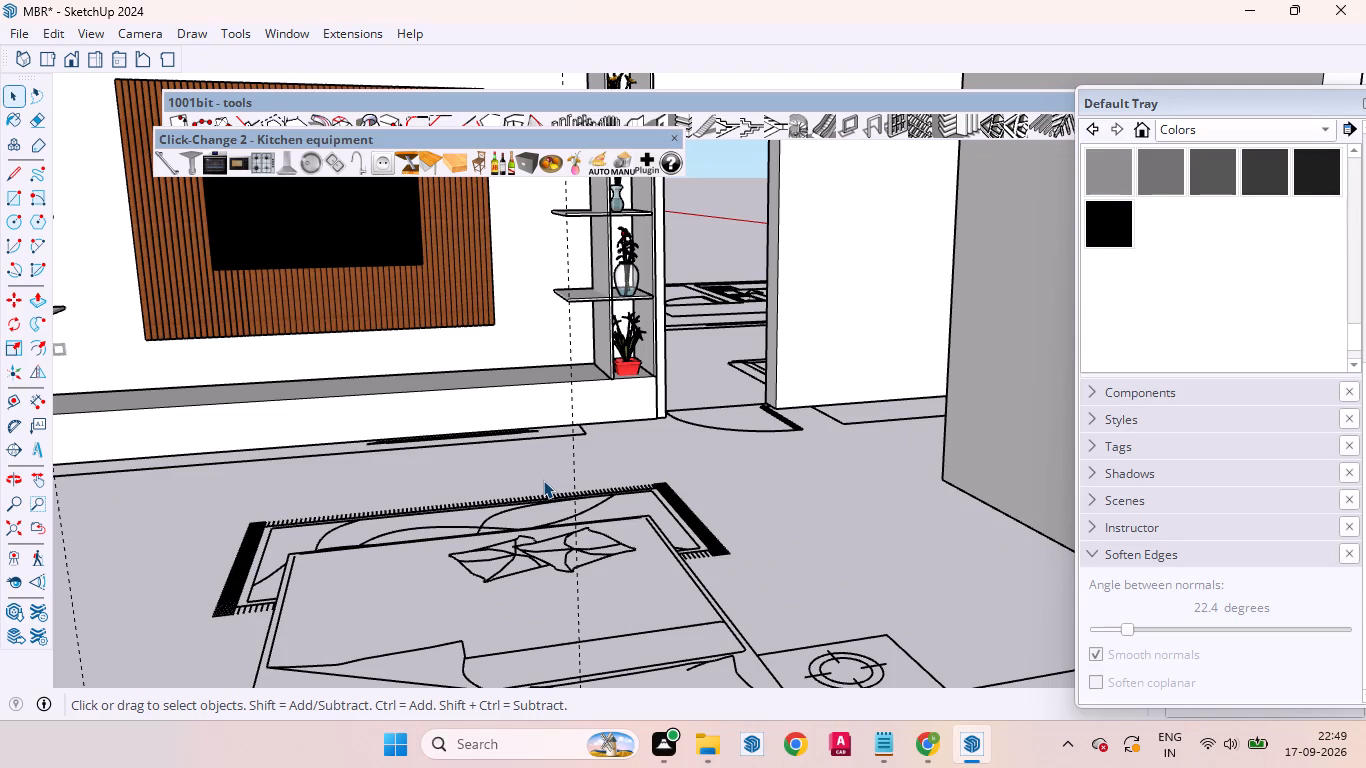
{"action": "scroll", "coordinate": [679, 445], "scroll_direction": "down", "scroll_amount": 8}
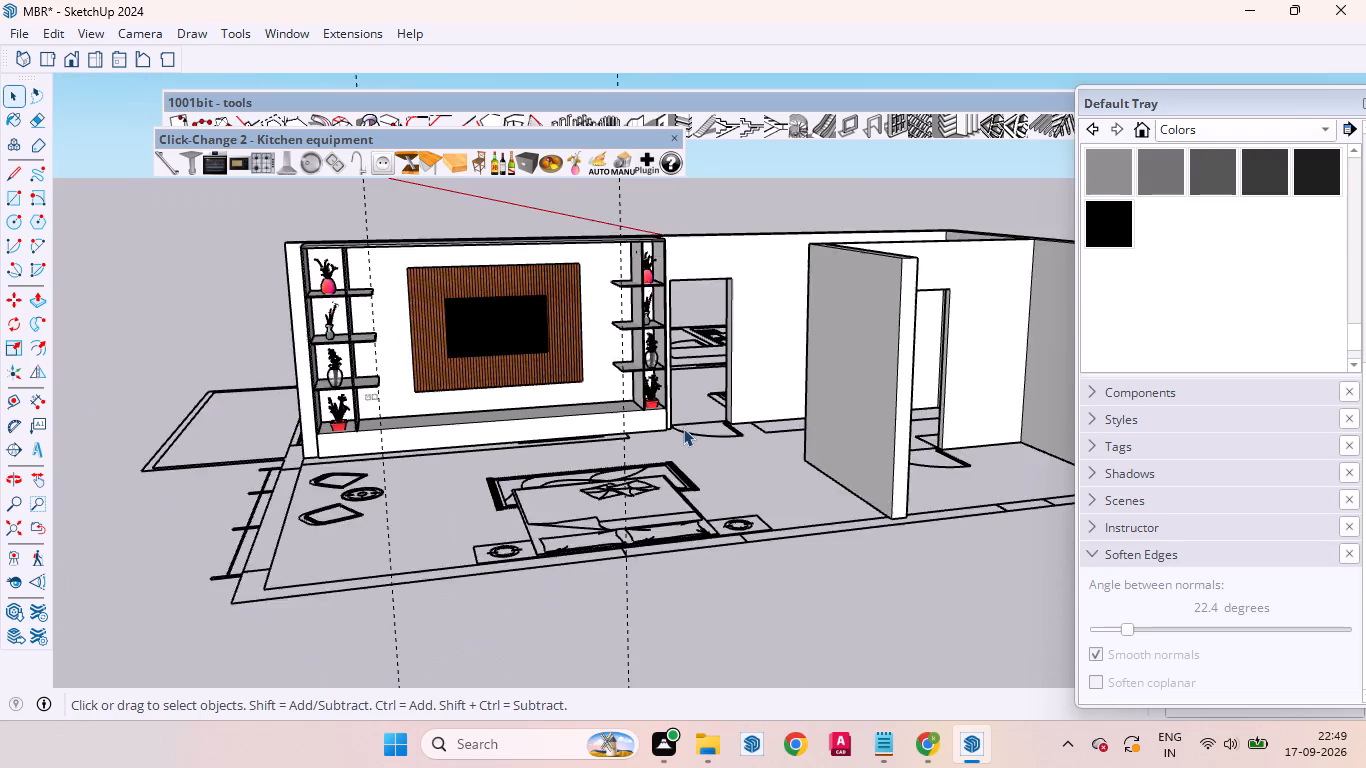
{"action": "scroll", "coordinate": [683, 428], "scroll_direction": "down", "scroll_amount": 4}
{"action": "scroll", "coordinate": [484, 441], "scroll_direction": "up", "scroll_amount": 5}
{"action": "scroll", "coordinate": [503, 425], "scroll_direction": "down", "scroll_amount": 1}
{"action": "scroll", "coordinate": [503, 424], "scroll_direction": "up", "scroll_amount": 1}
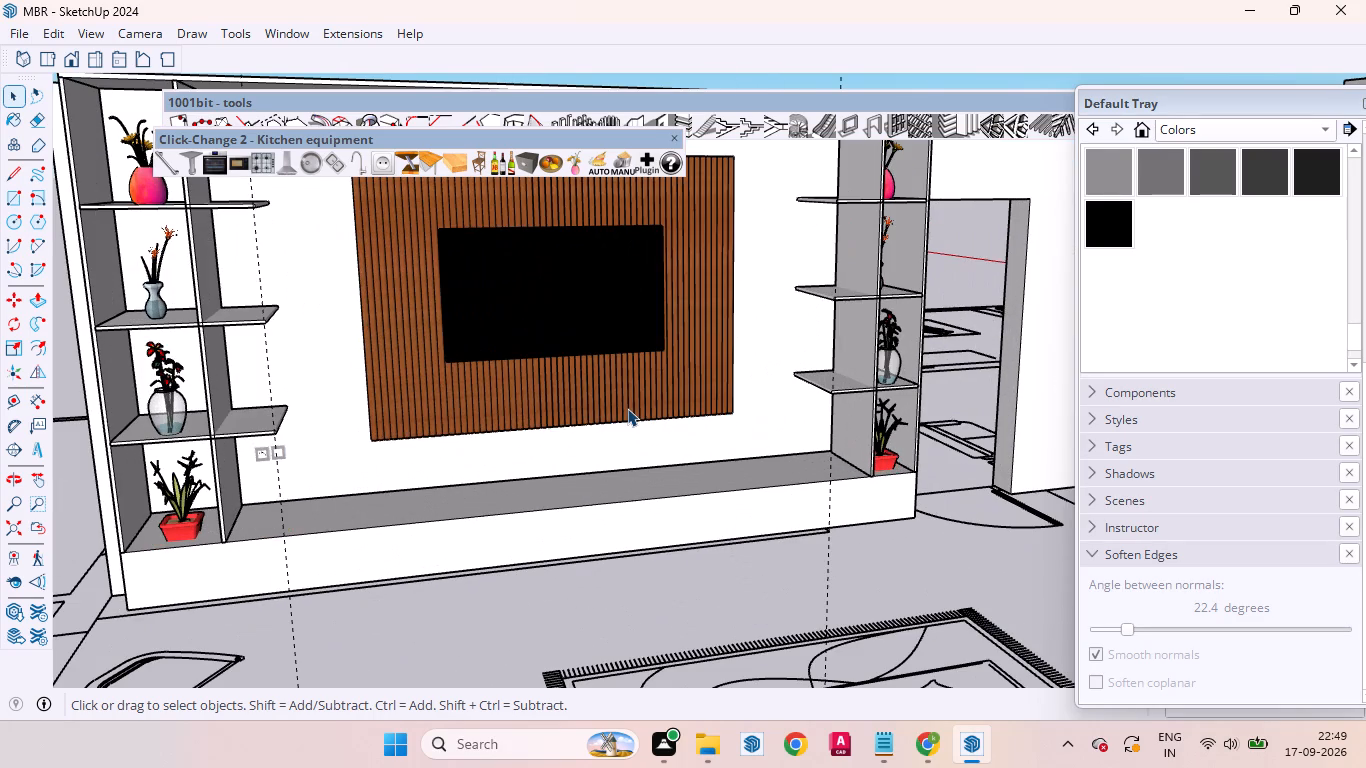
Examine the whole TV wall unit with its fluted panel and both decorated shelf bays.
{"action": "scroll", "coordinate": [586, 388], "scroll_direction": "down", "scroll_amount": 4}
{"action": "scroll", "coordinate": [586, 388], "scroll_direction": "up", "scroll_amount": 1}
{"action": "scroll", "coordinate": [586, 388], "scroll_direction": "down", "scroll_amount": 2}
{"action": "scroll", "coordinate": [555, 389], "scroll_direction": "up", "scroll_amount": 4}
Save the MBR model again.
{"action": "key", "text": "ctrl+s"}
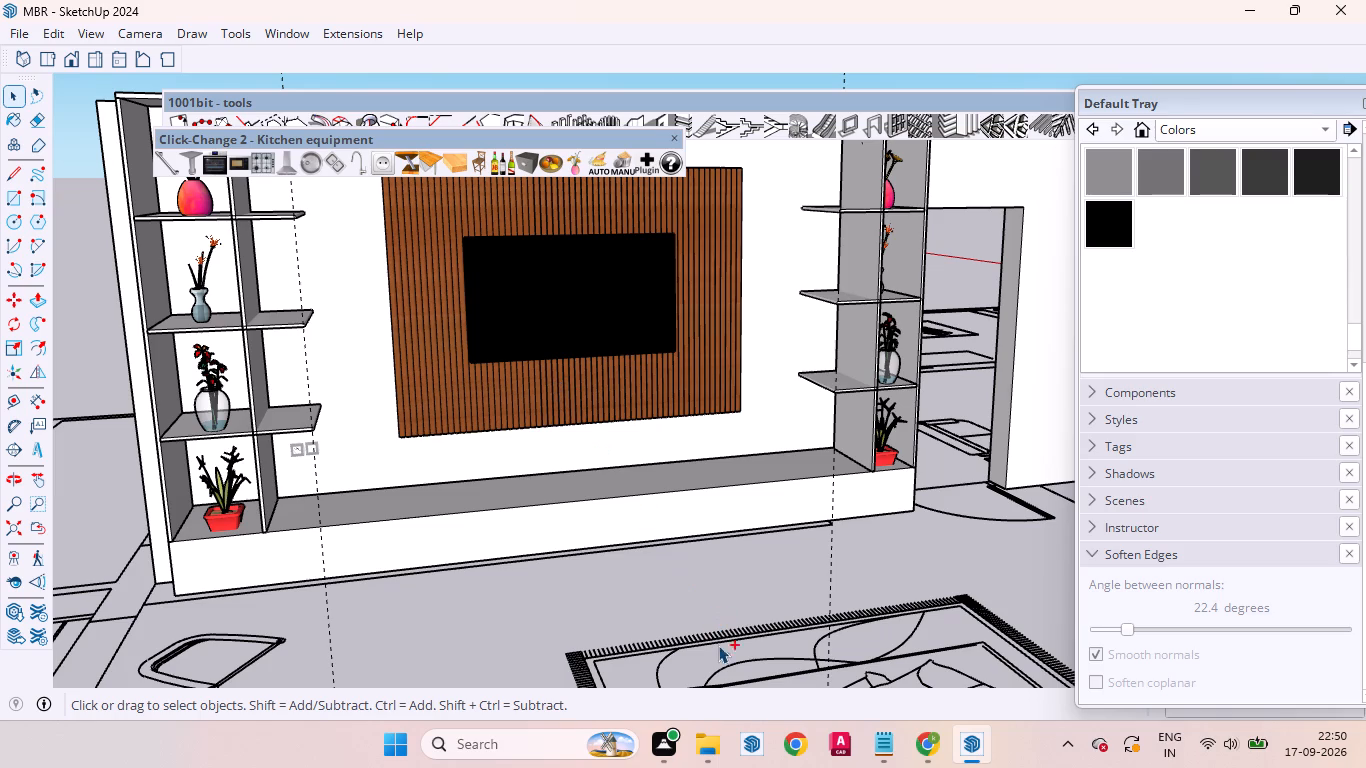
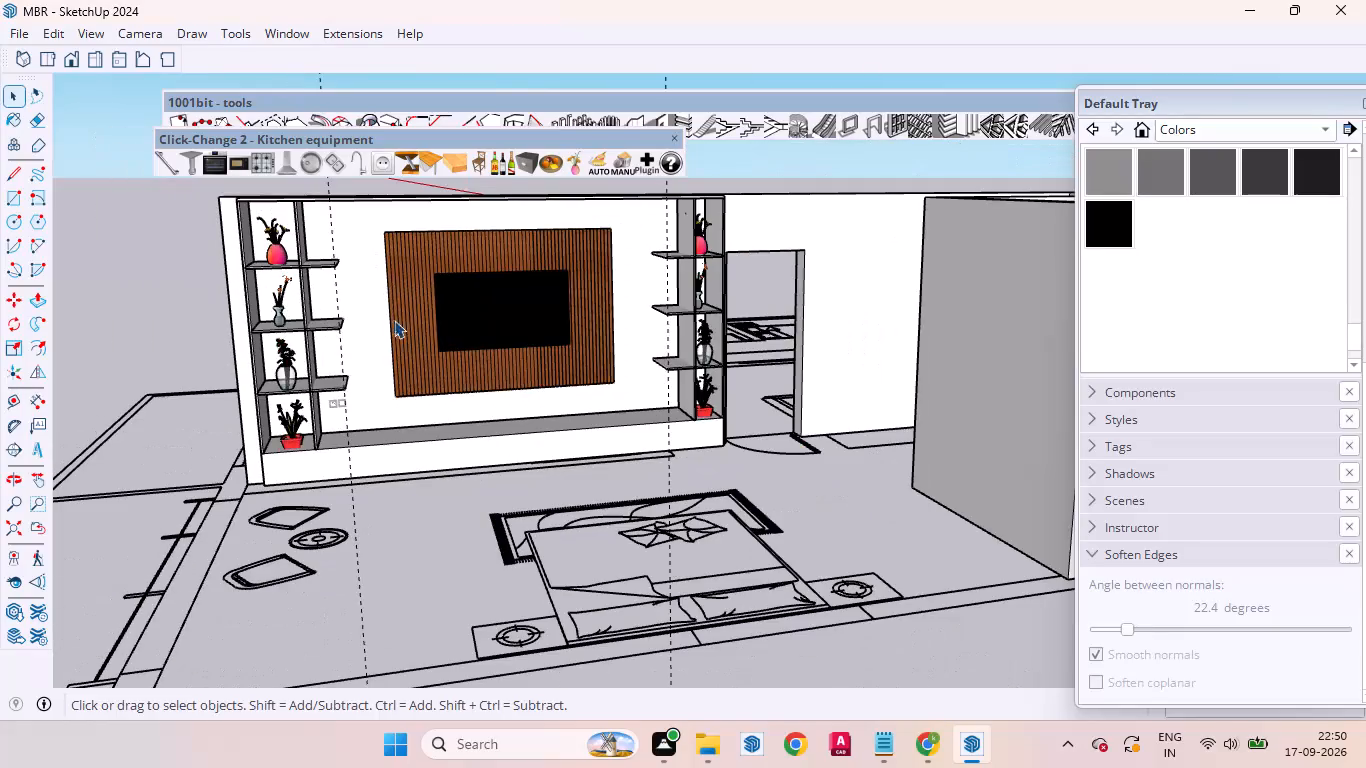
Open the TV unit's base cabinet group and copy its long front face with its edges.
{"action": "middle_click_drag", "start_coordinate": [394, 320], "coordinate": [327, 264]}
{"action": "scroll", "coordinate": [583, 238], "scroll_direction": "up", "scroll_amount": 6}
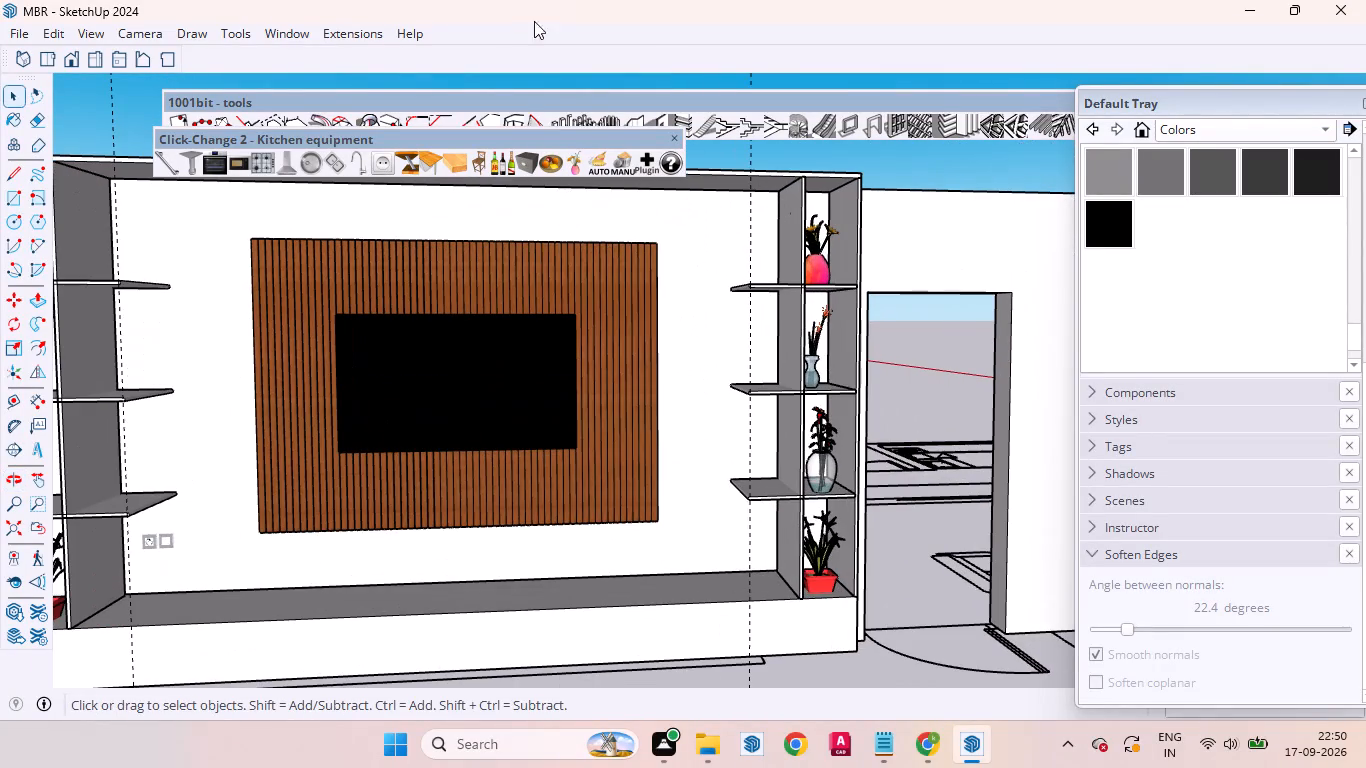
{"action": "scroll", "coordinate": [684, 255], "scroll_direction": "down", "scroll_amount": 5}
{"action": "scroll", "coordinate": [542, 354], "scroll_direction": "up", "scroll_amount": 5}
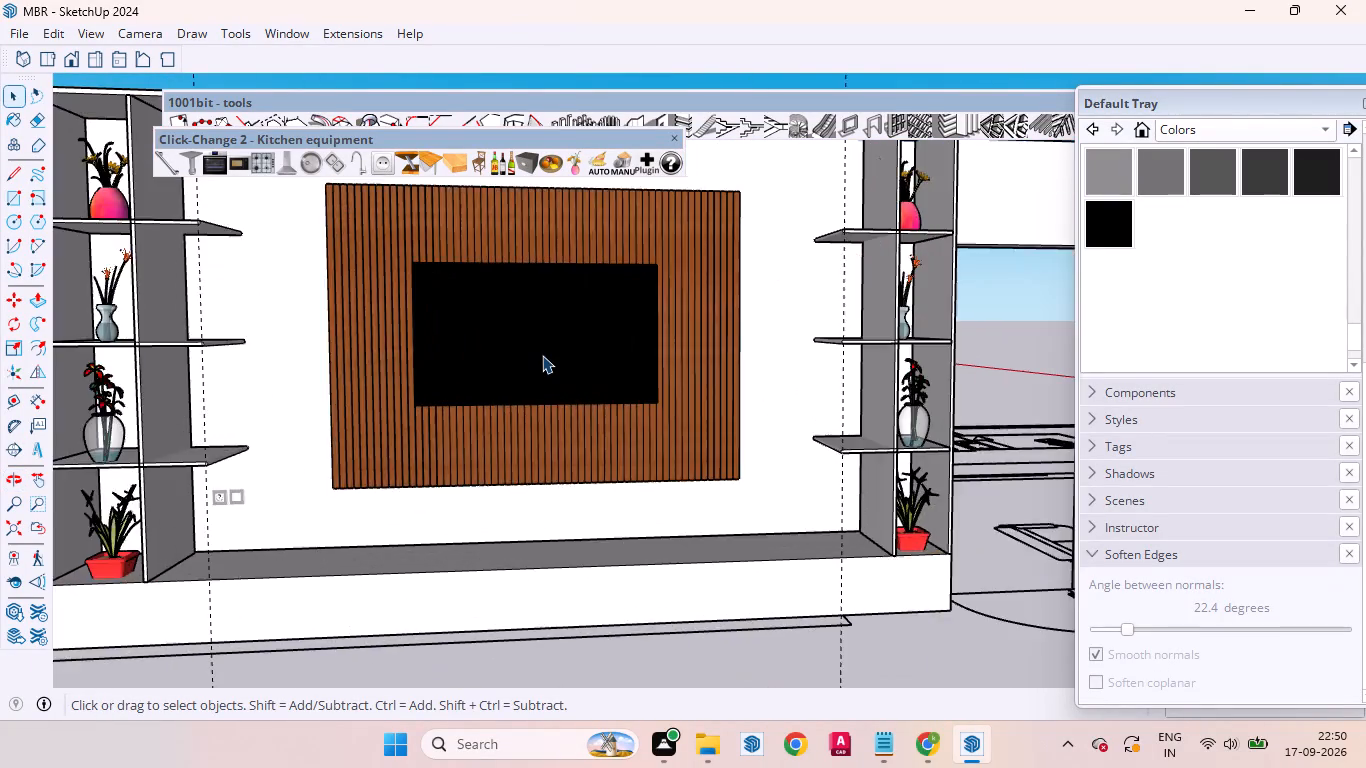
{"action": "scroll", "coordinate": [542, 357], "scroll_direction": "down", "scroll_amount": 6}
{"action": "scroll", "coordinate": [413, 502], "scroll_direction": "up", "scroll_amount": 6}
{"action": "scroll", "coordinate": [224, 446], "scroll_direction": "up", "scroll_amount": 4}
{"action": "scroll", "coordinate": [228, 444], "scroll_direction": "down", "scroll_amount": 1}
{"action": "scroll", "coordinate": [228, 444], "scroll_direction": "up", "scroll_amount": 2}
{"action": "scroll", "coordinate": [278, 451], "scroll_direction": "down", "scroll_amount": 1}
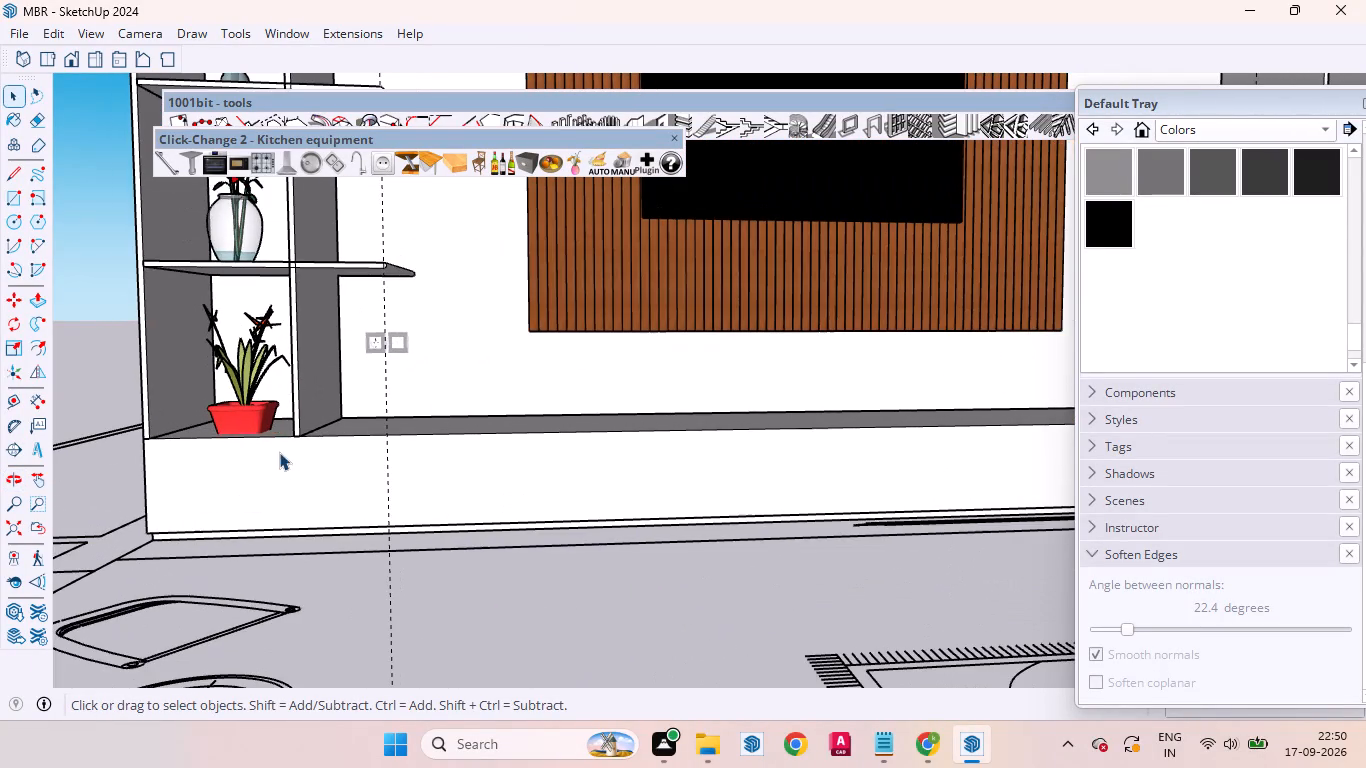
{"action": "left_click", "coordinate": [266, 503]}
{"action": "double_click", "coordinate": [266, 503]}
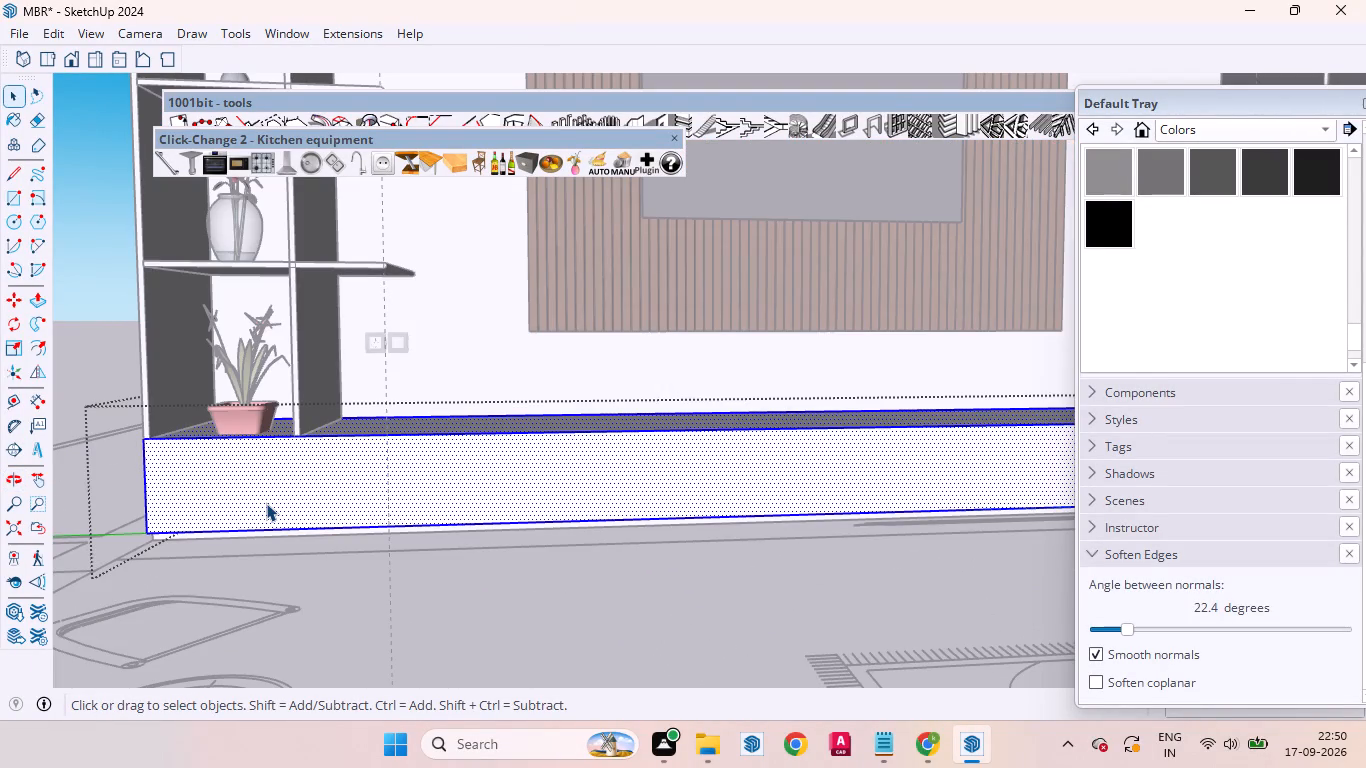
{"action": "left_click", "coordinate": [266, 503]}
{"action": "double_click", "coordinate": [266, 503]}
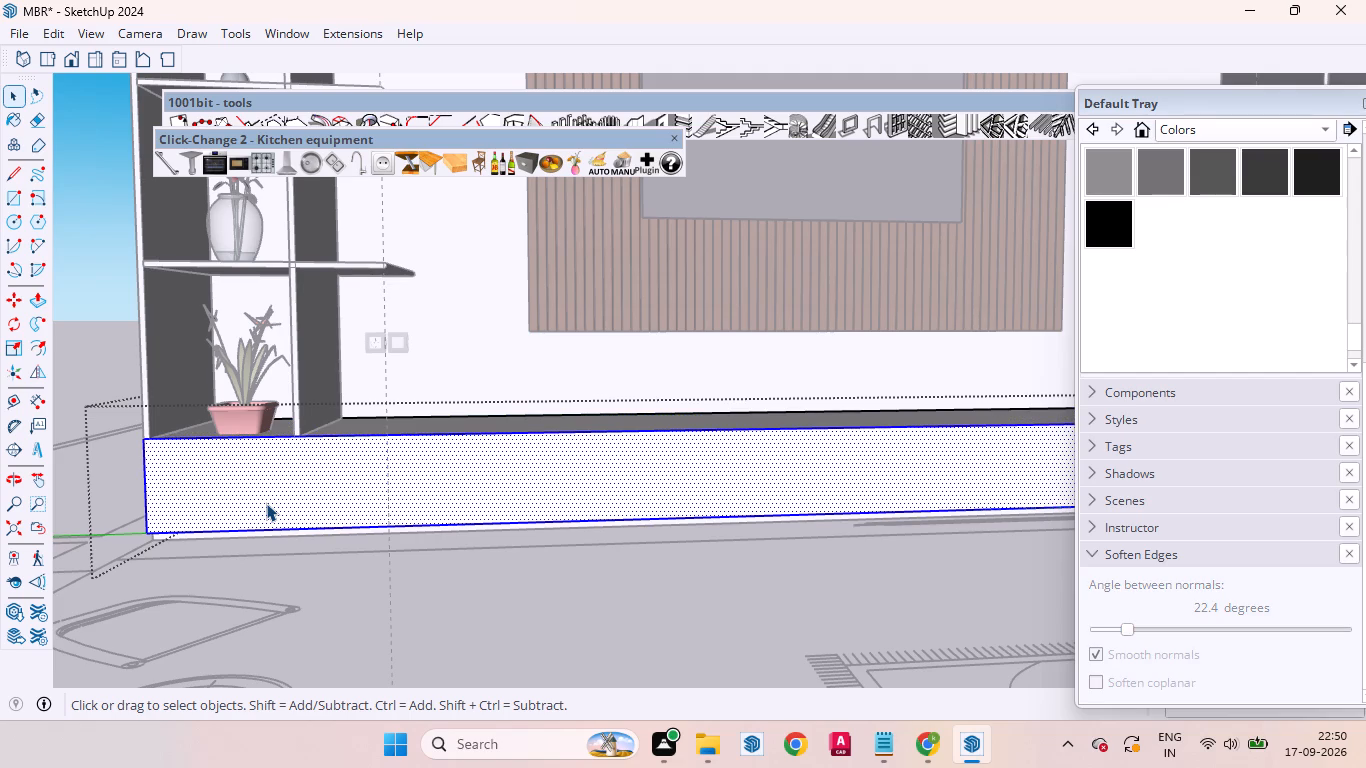
{"action": "scroll", "coordinate": [266, 503], "scroll_direction": "up", "scroll_amount": 6}
{"action": "middle_click_drag", "start_coordinate": [266, 503], "coordinate": [564, 518]}
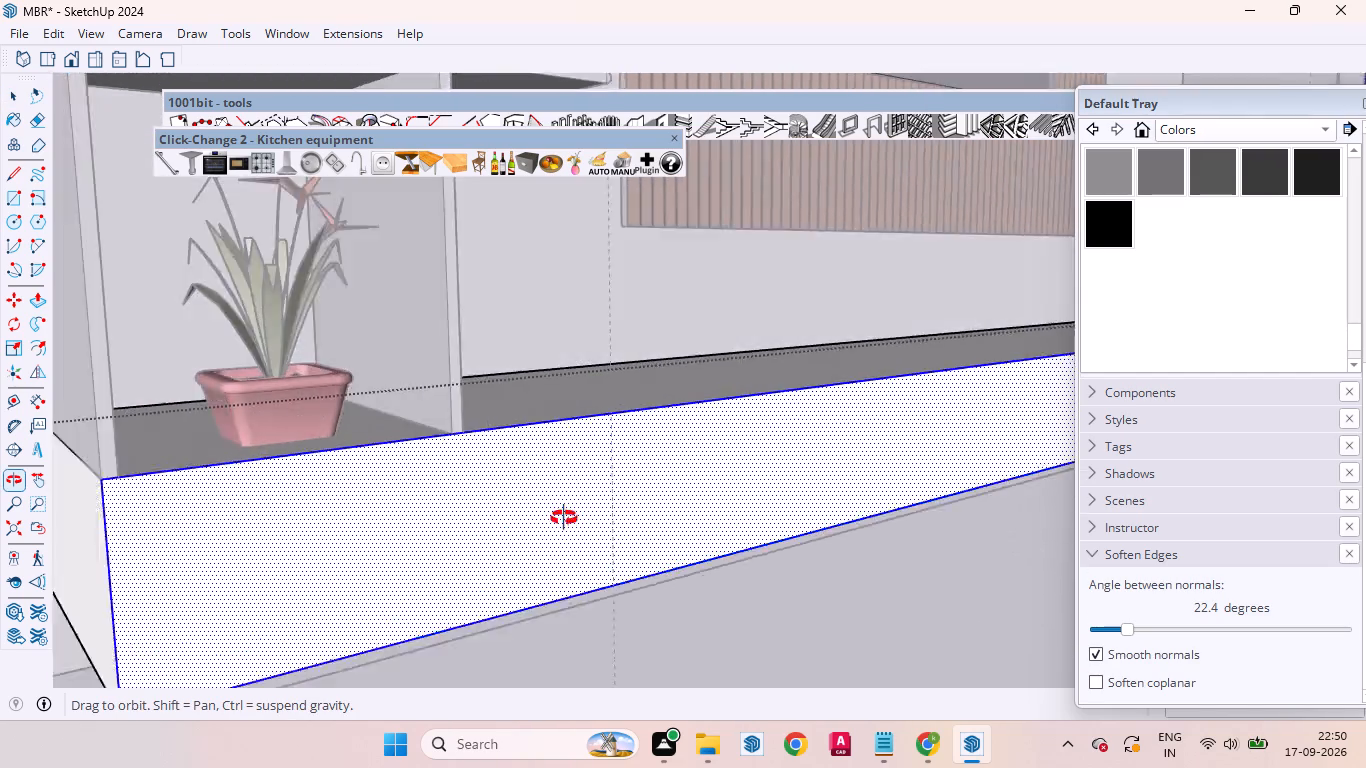
{"action": "middle_click_drag", "start_coordinate": [564, 518], "coordinate": [468, 507]}
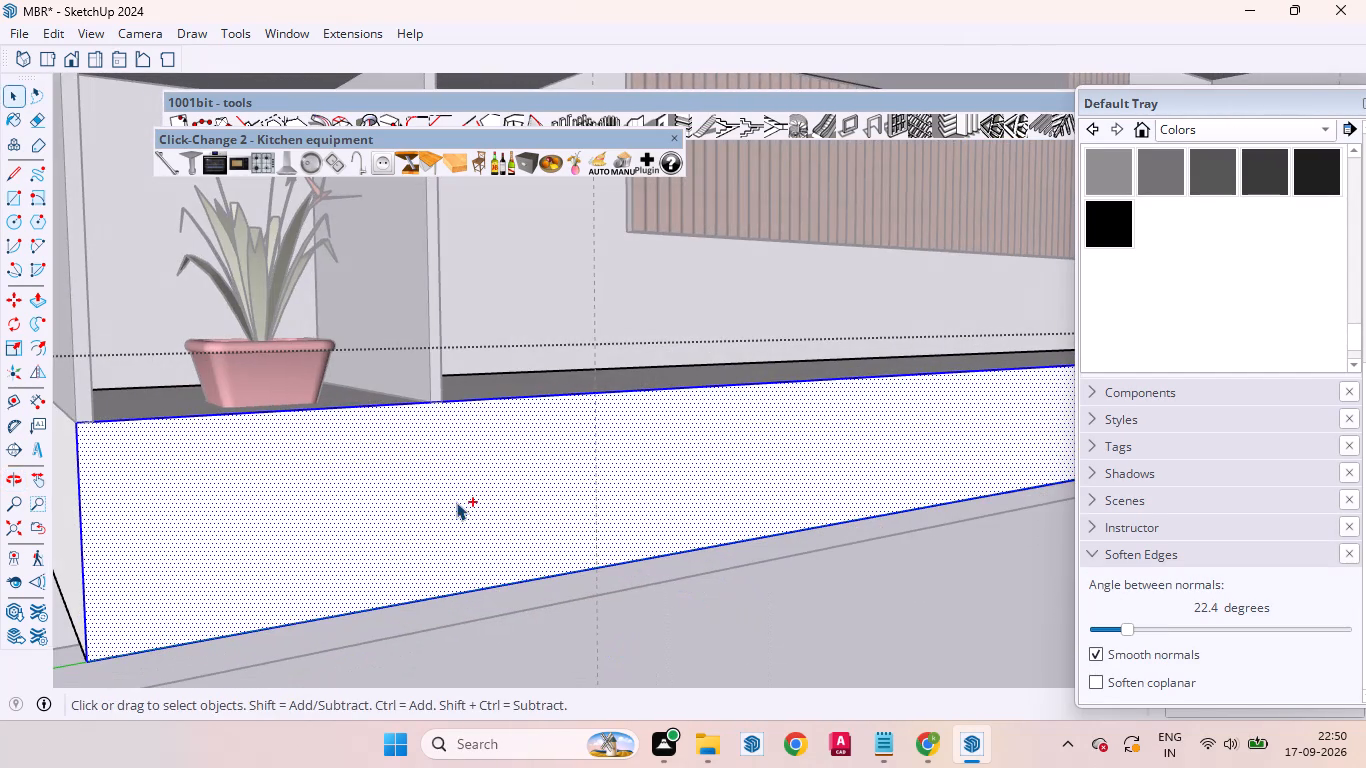
{"action": "key", "text": "ctrl+c"}
Close the base cabinet group and paste the copied front face in place outside it.
{"action": "scroll", "coordinate": [456, 502], "scroll_direction": "down", "scroll_amount": 6}
{"action": "scroll", "coordinate": [456, 502], "scroll_direction": "up", "scroll_amount": 1}
{"action": "scroll", "coordinate": [456, 502], "scroll_direction": "down", "scroll_amount": 7}
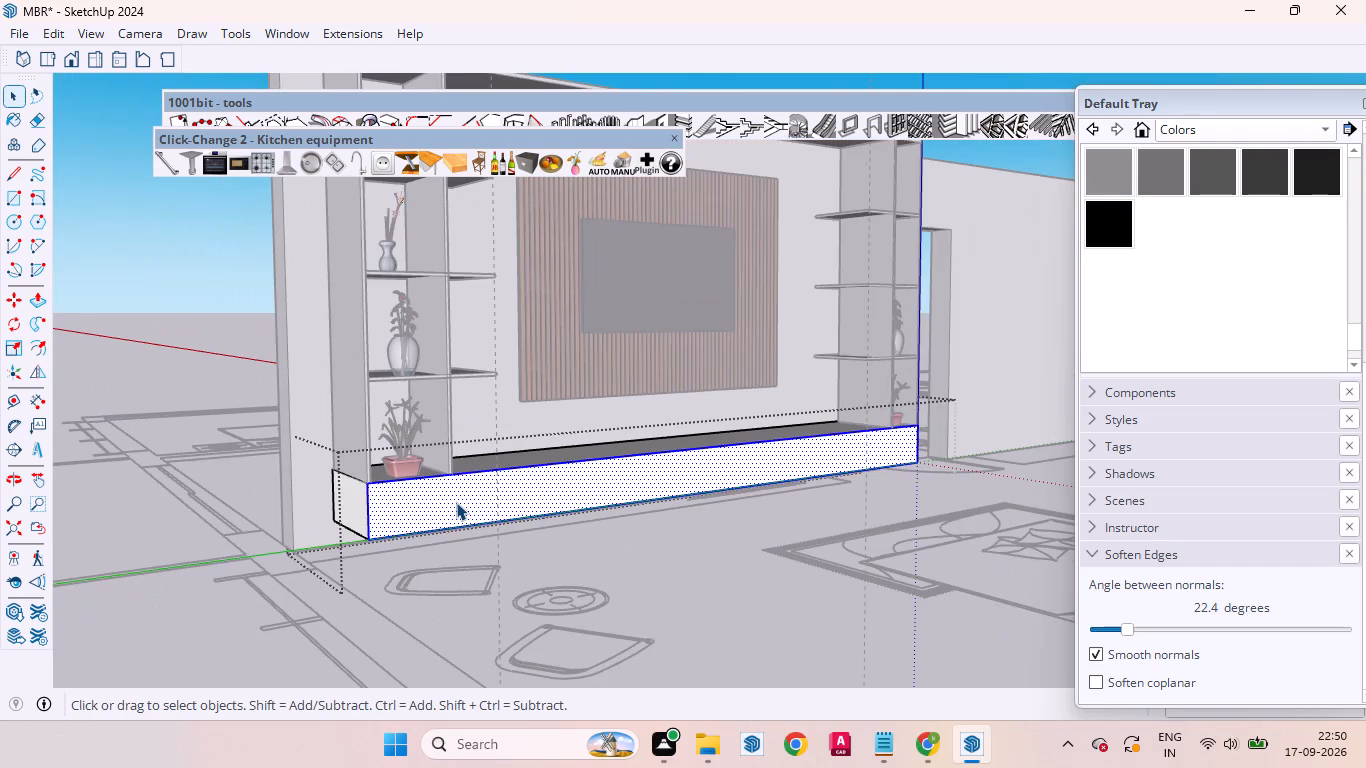
{"action": "left_click", "coordinate": [624, 553]}
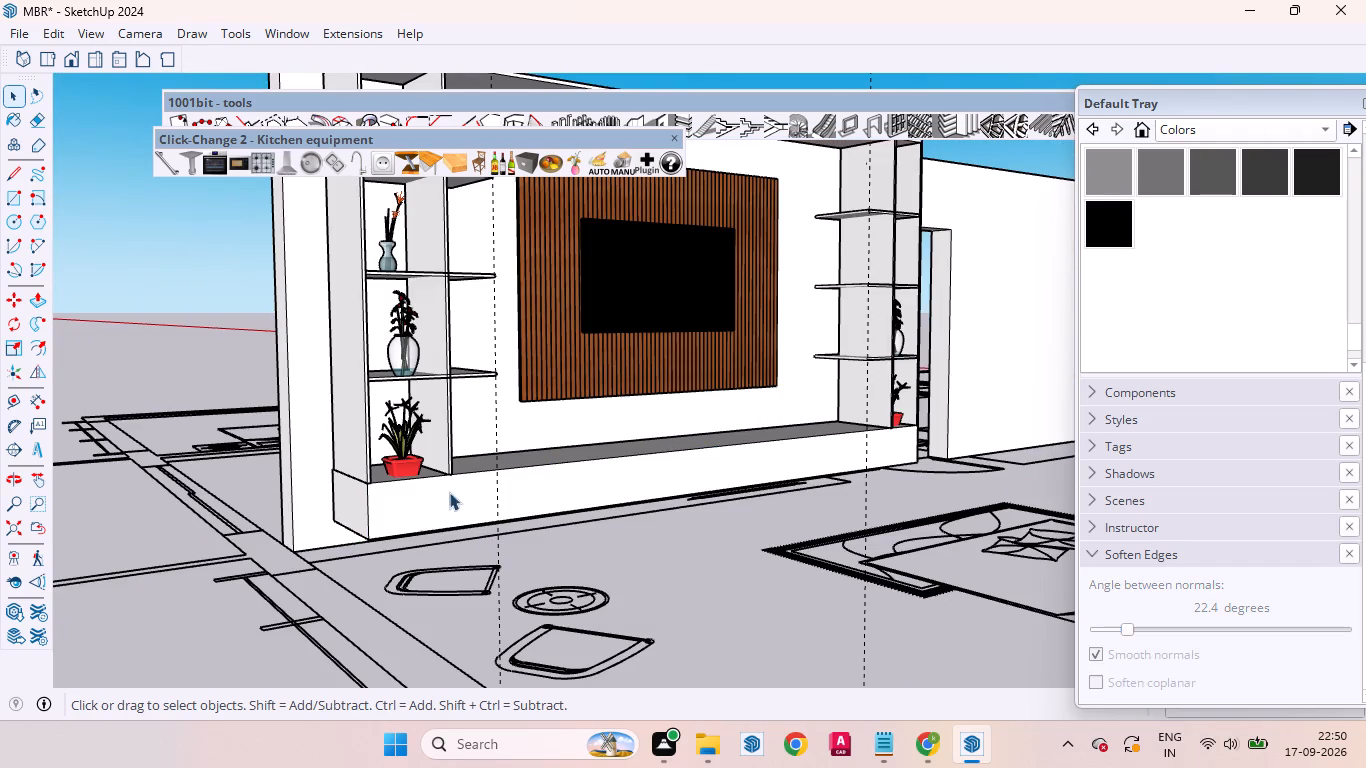
{"action": "left_click", "coordinate": [56, 38]}
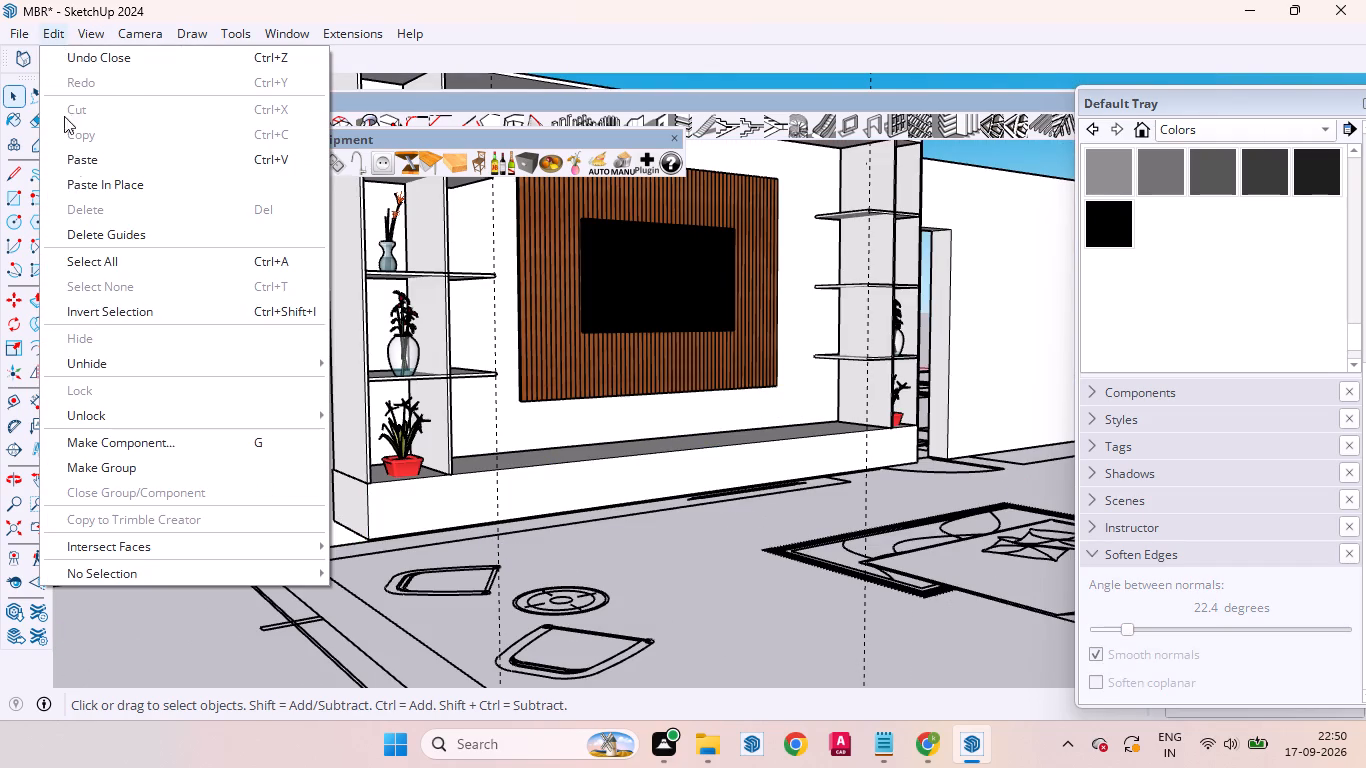
{"action": "left_click", "coordinate": [85, 186]}
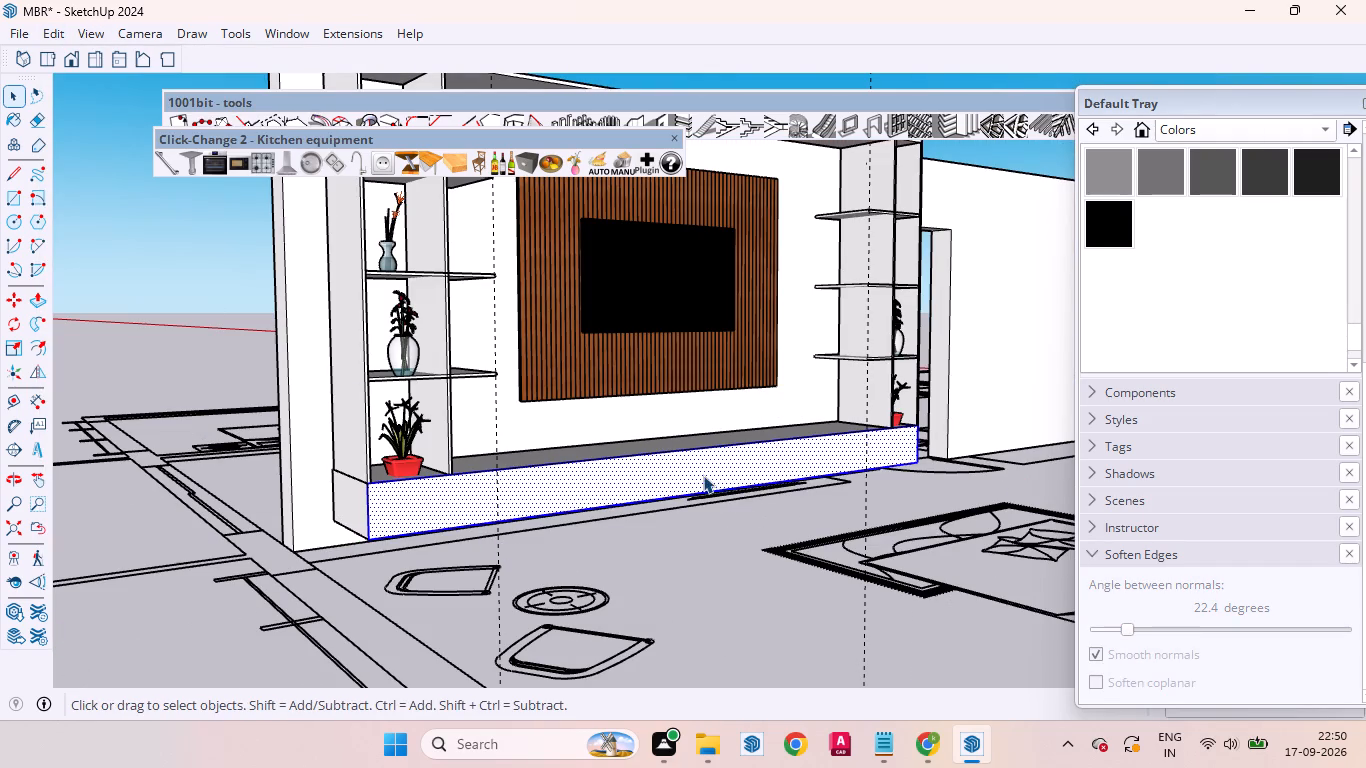
Push/Pull the pasted front face of the base cabinet outward by 18 mm.
{"action": "key", "text": "p"}
{"action": "left_click", "coordinate": [567, 502]}
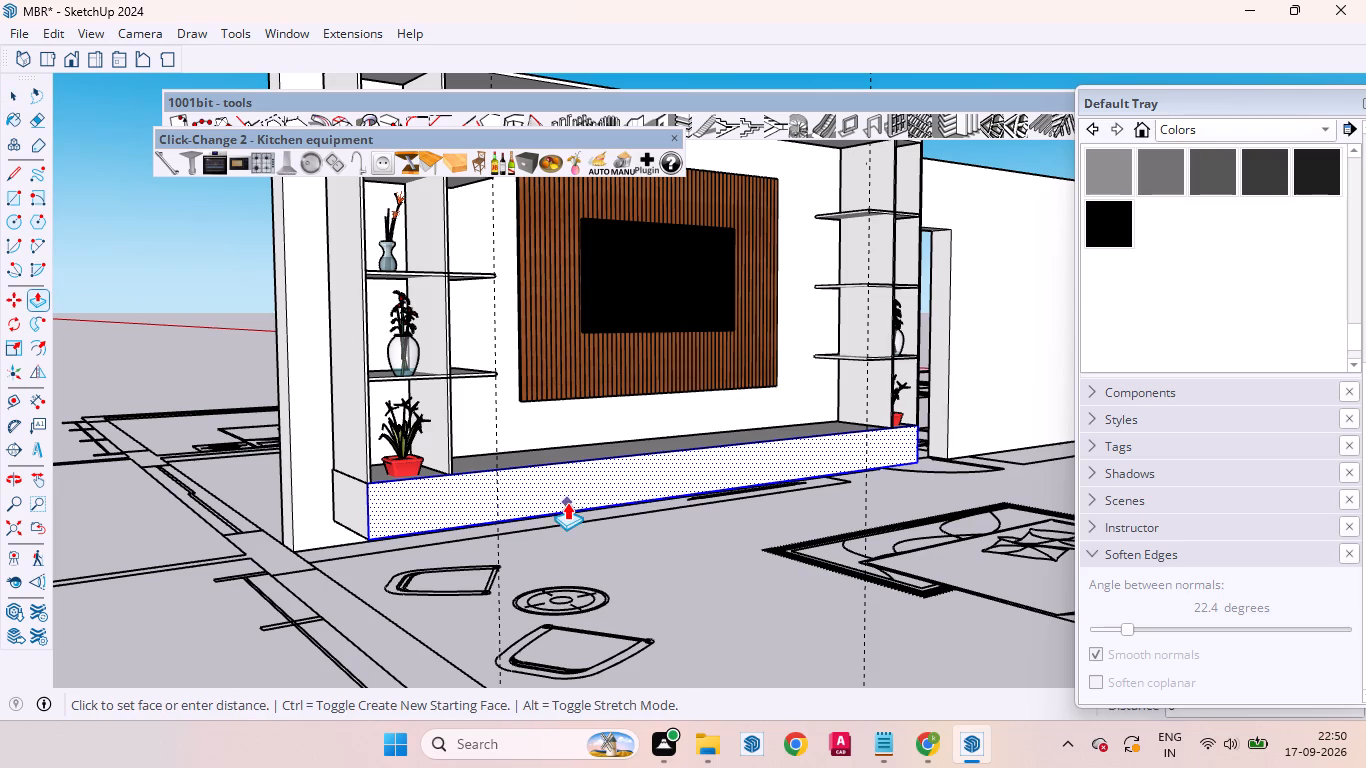
{"action": "type", "text": "18MM"}
{"action": "key", "text": "Return"}
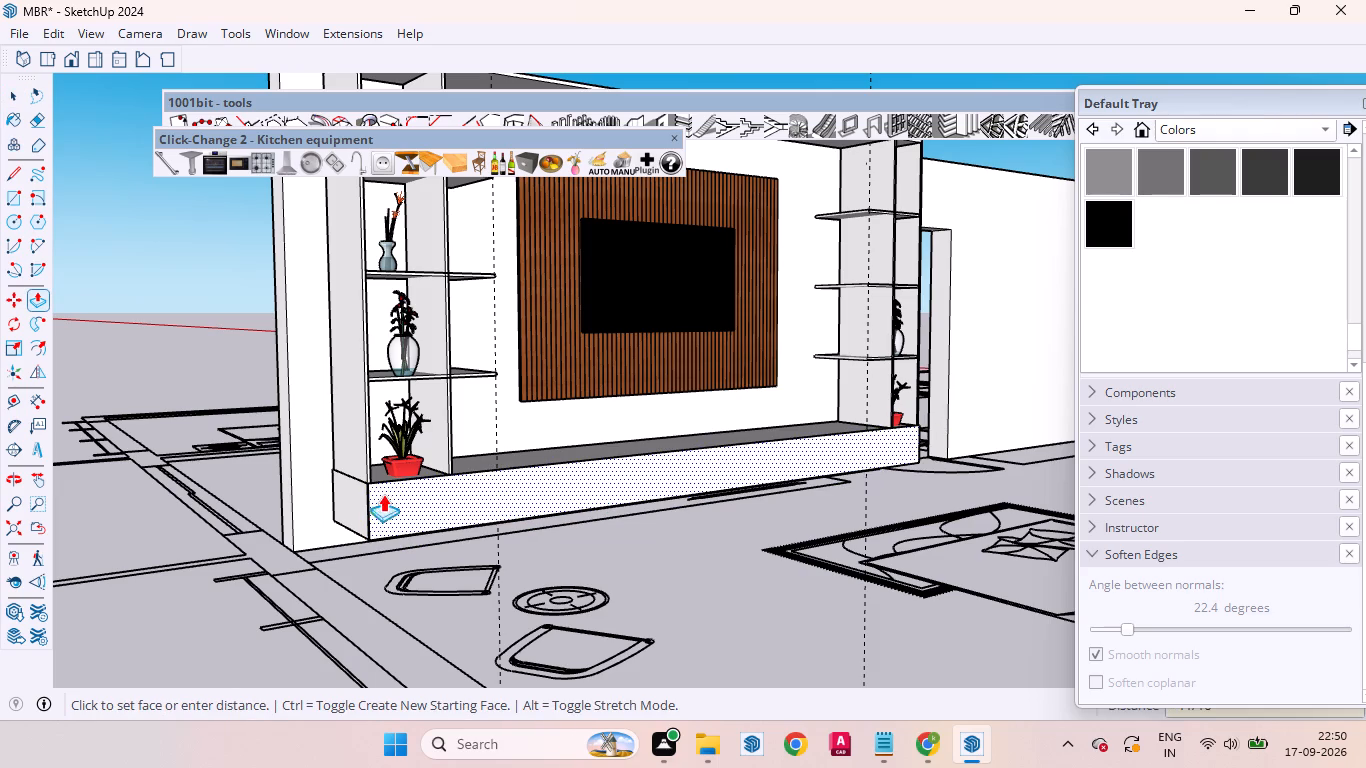
{"action": "key", "text": "space"}
{"action": "left_click", "coordinate": [165, 500]}
Select the whole extruded front panel of the base cabinet and make it a group.
{"action": "scroll", "coordinate": [325, 485], "scroll_direction": "up", "scroll_amount": 5}
{"action": "middle_click_drag", "start_coordinate": [334, 517], "coordinate": [470, 517]}
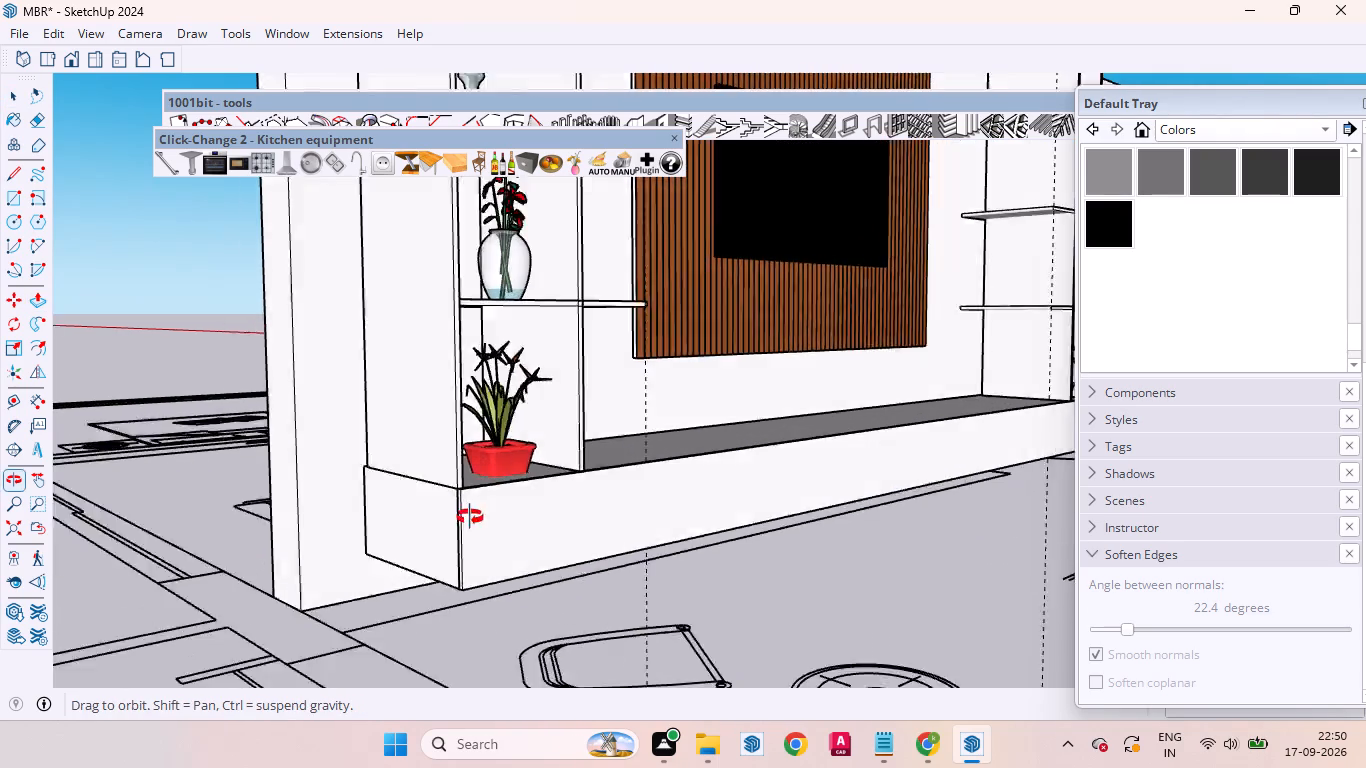
{"action": "middle_click_drag", "start_coordinate": [470, 517], "coordinate": [519, 516]}
{"action": "scroll", "coordinate": [652, 522], "scroll_direction": "up", "scroll_amount": 7}
{"action": "triple_click", "coordinate": [698, 543]}
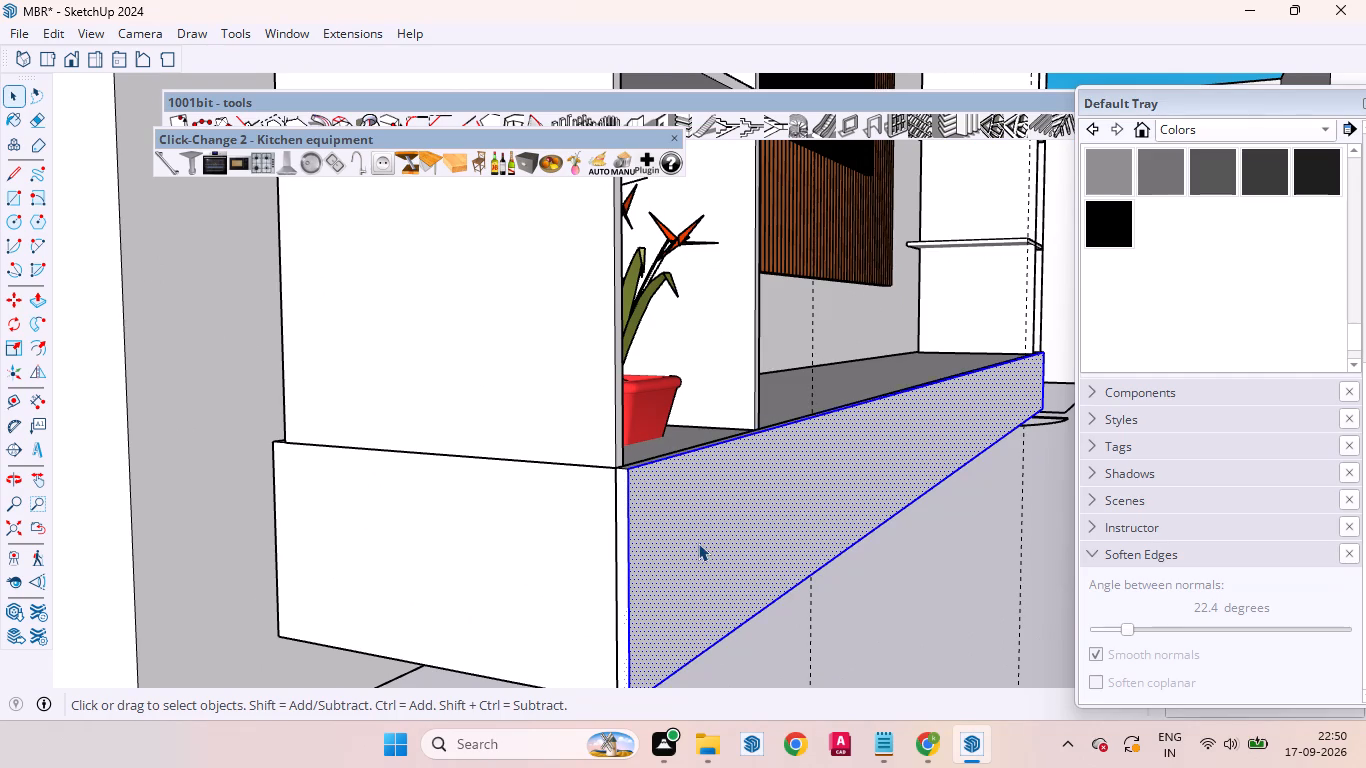
{"action": "right_click", "coordinate": [698, 543]}
{"action": "left_click", "coordinate": [761, 222]}
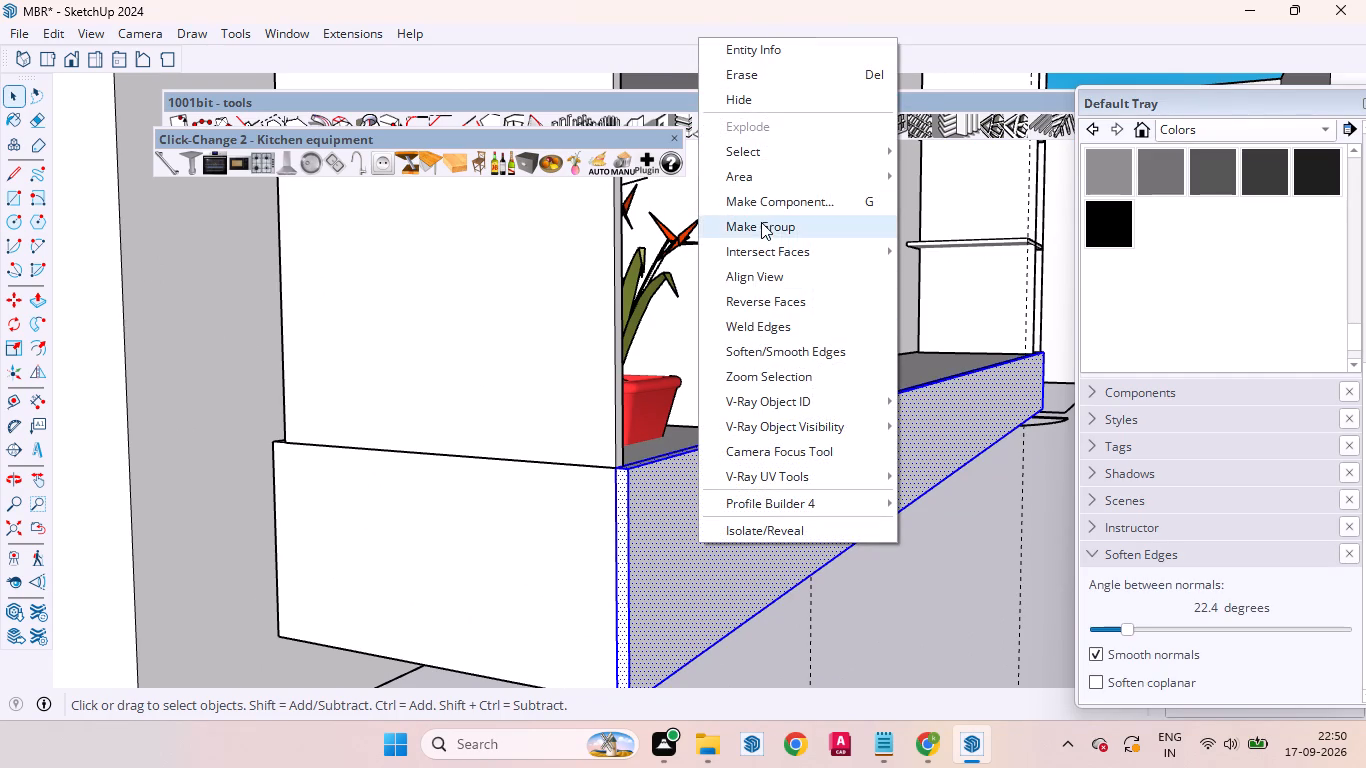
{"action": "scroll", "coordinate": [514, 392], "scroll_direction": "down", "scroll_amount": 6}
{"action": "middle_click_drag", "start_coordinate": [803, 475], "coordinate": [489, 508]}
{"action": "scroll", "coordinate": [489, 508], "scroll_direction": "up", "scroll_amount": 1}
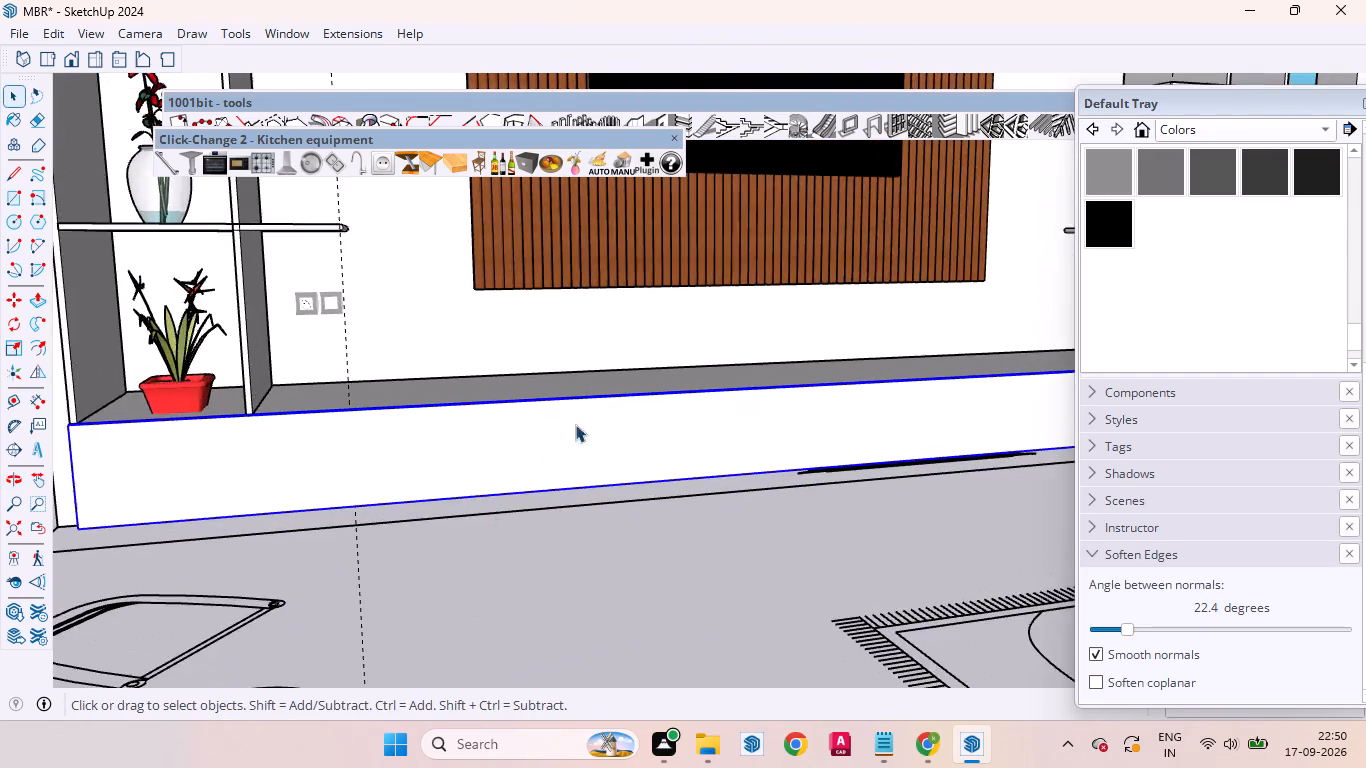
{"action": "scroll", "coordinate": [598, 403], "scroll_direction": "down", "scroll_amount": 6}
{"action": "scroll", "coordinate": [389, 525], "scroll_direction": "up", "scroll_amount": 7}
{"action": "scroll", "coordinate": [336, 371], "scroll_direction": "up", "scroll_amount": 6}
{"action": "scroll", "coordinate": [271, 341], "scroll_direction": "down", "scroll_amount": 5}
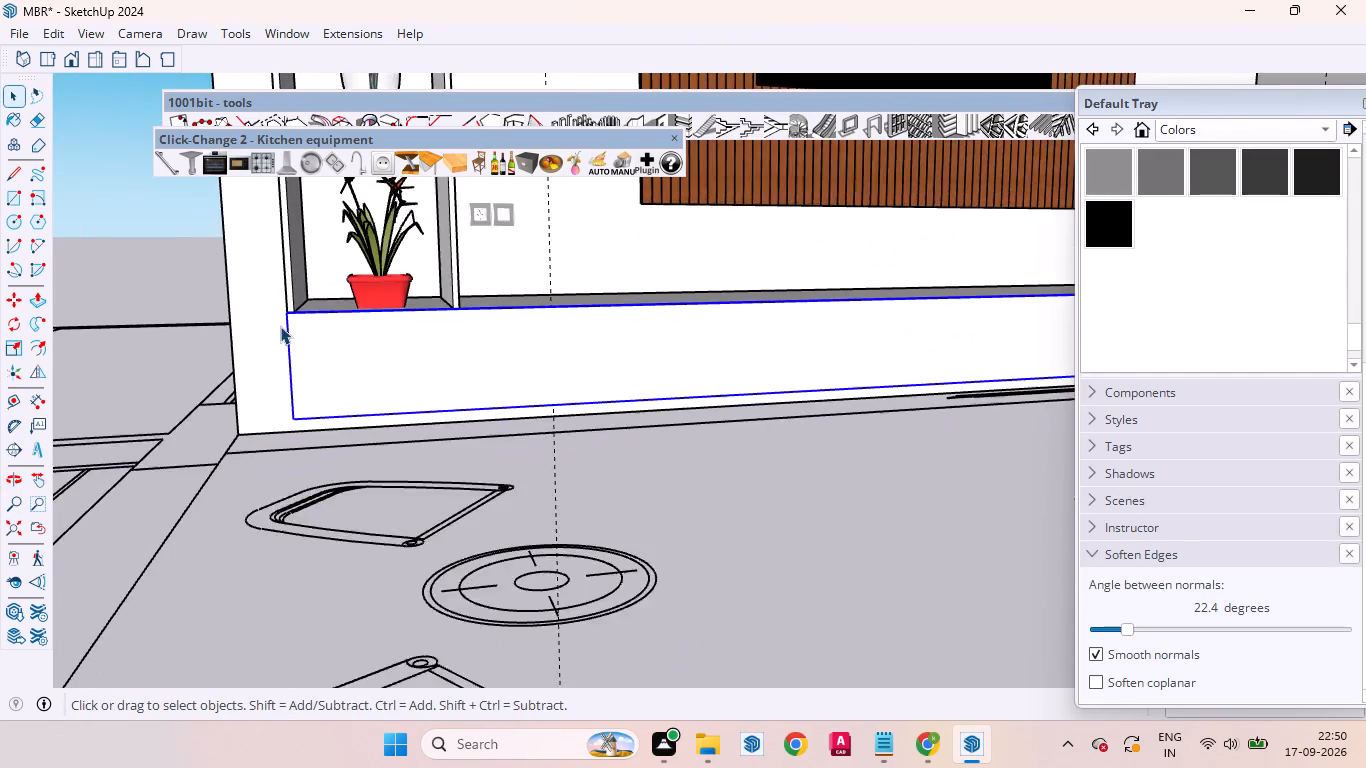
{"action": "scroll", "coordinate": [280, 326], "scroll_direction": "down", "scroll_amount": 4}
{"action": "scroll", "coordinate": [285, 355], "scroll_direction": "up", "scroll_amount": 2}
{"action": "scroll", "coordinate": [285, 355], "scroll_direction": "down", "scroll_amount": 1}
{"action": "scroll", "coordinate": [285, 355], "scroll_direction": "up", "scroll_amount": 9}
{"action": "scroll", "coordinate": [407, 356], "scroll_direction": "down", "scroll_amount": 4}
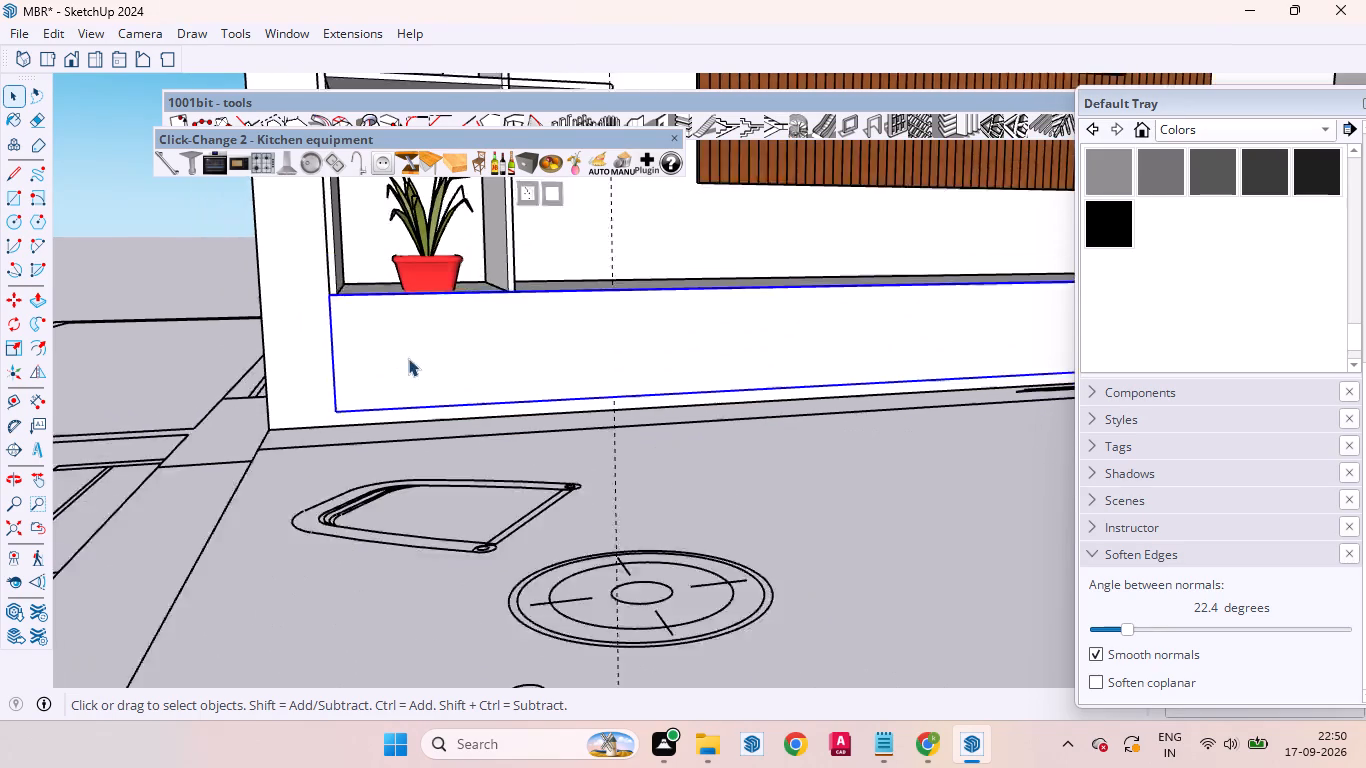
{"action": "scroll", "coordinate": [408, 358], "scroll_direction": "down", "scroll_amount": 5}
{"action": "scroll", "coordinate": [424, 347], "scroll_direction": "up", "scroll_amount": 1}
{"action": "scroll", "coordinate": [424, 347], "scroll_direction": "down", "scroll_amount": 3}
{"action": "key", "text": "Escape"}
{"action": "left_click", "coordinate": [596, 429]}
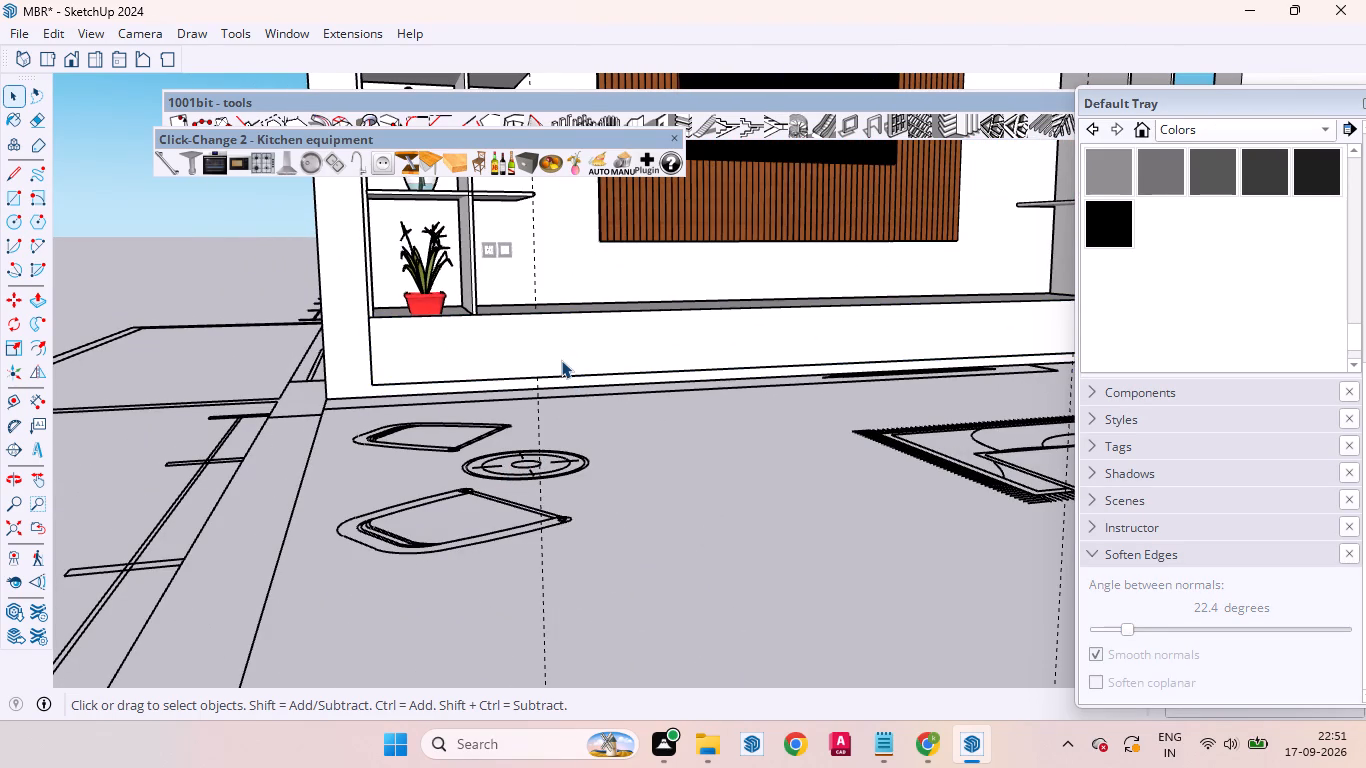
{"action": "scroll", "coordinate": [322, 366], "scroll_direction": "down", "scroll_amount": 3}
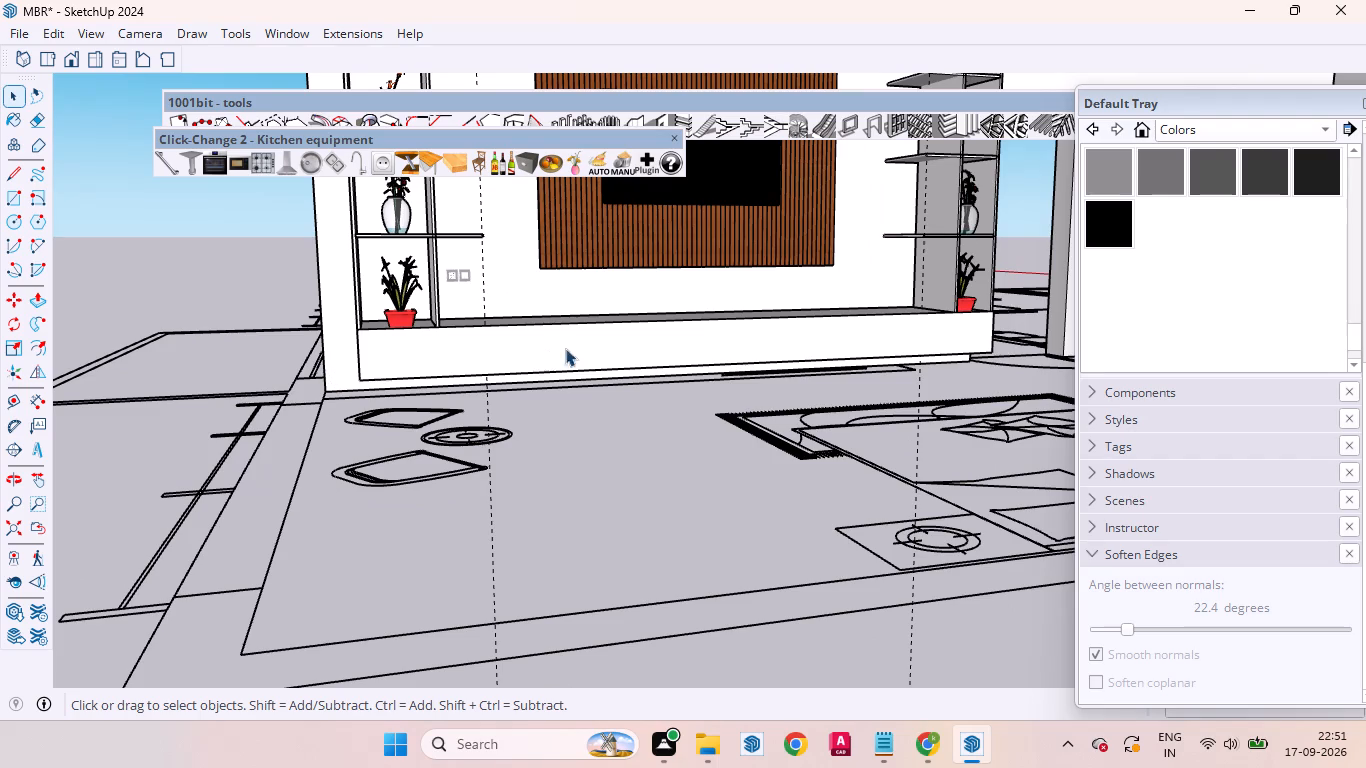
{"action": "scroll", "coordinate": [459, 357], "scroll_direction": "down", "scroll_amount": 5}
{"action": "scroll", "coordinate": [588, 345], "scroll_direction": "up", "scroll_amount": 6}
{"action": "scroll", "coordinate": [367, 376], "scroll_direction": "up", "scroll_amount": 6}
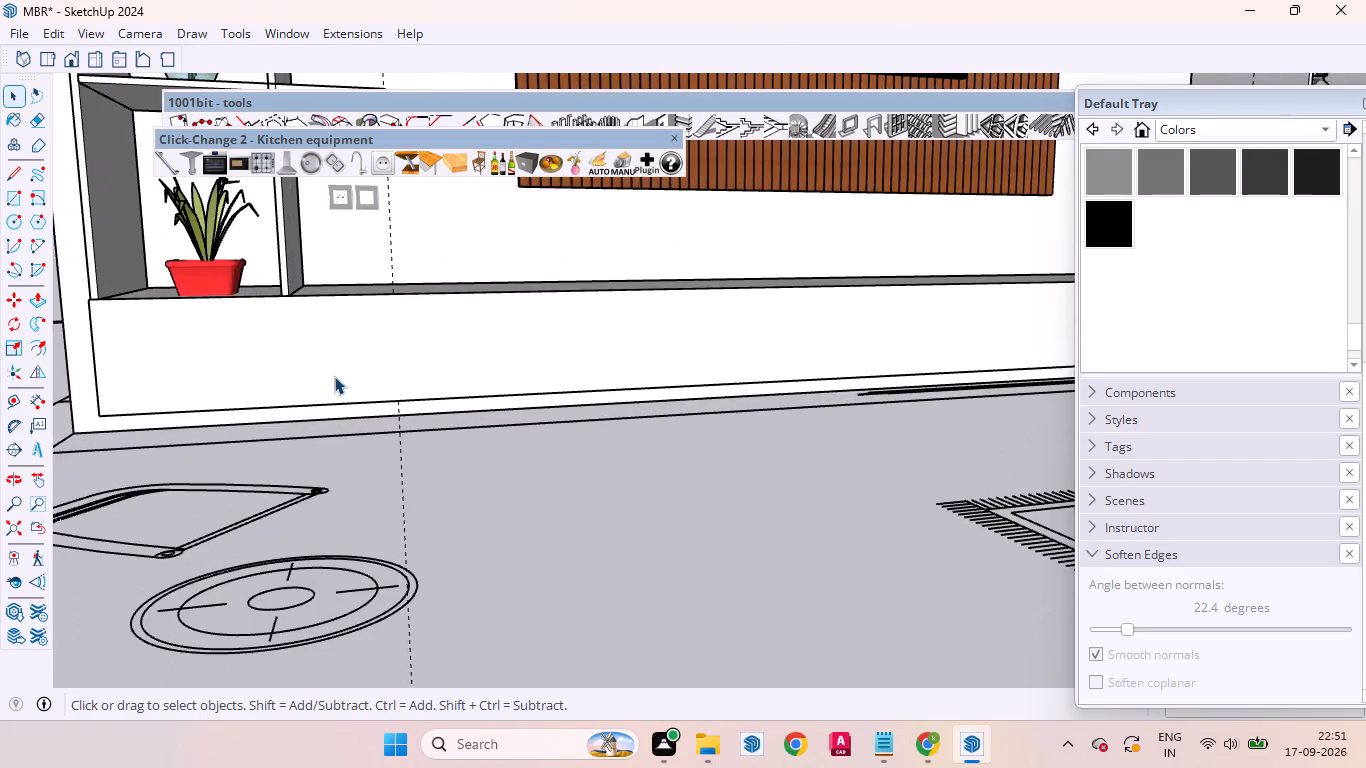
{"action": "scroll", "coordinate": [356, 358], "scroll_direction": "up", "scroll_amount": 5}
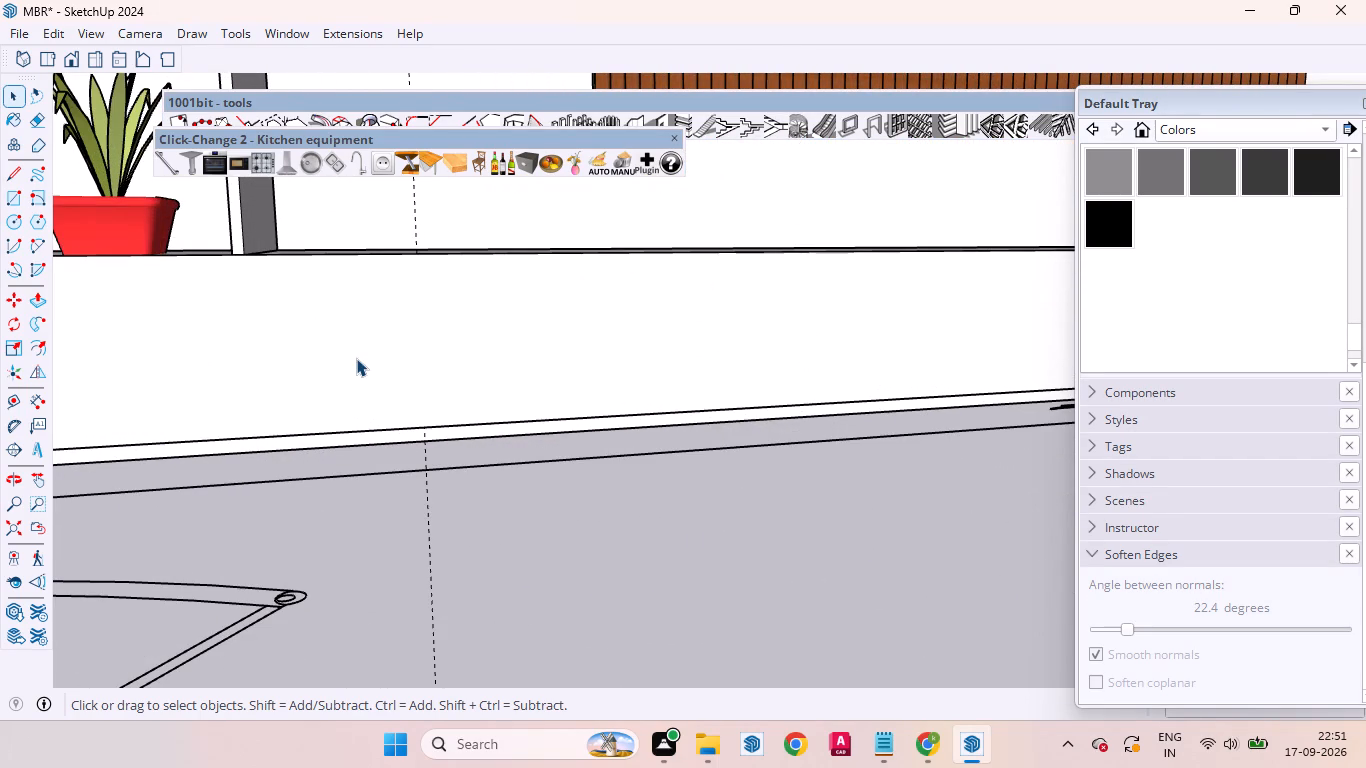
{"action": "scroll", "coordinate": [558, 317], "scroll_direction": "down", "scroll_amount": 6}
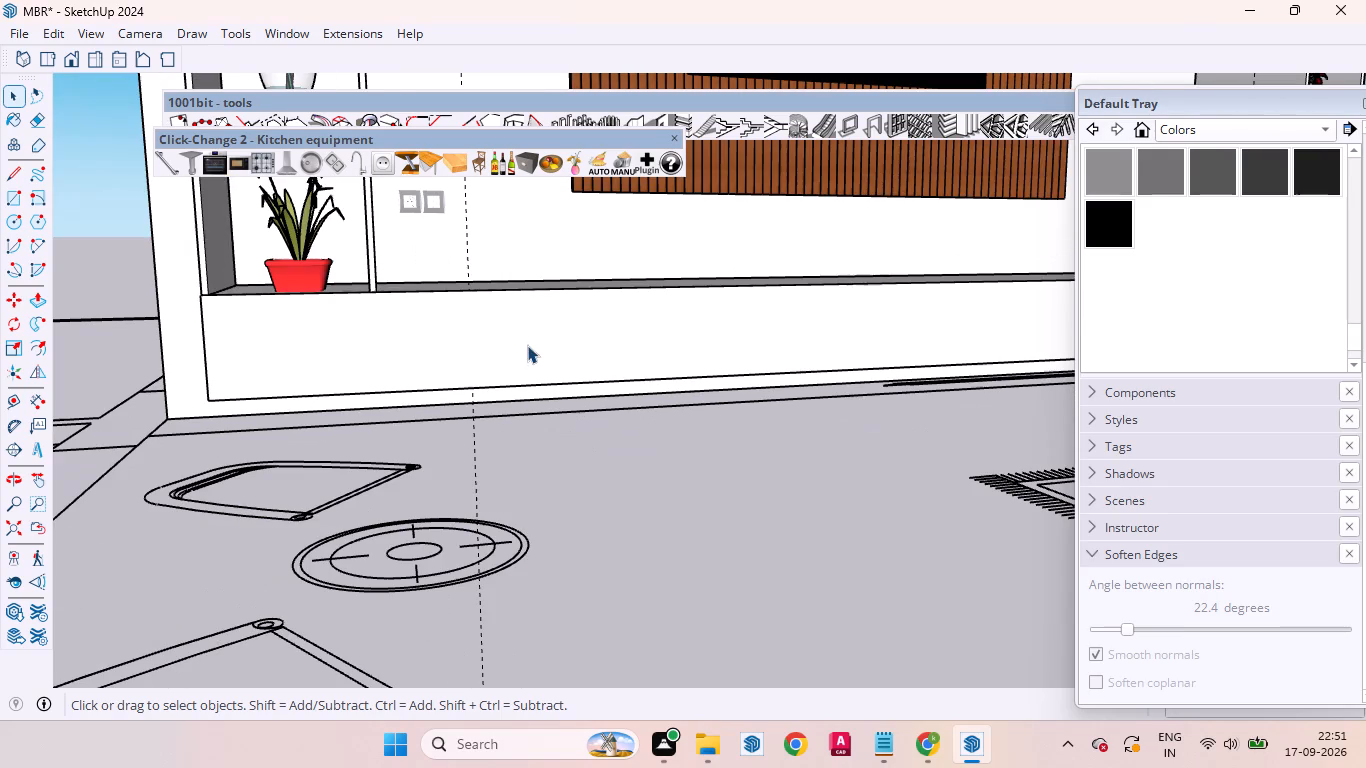
Open the base cabinet's front panel group for editing.
{"action": "middle_click_drag", "start_coordinate": [602, 288], "coordinate": [505, 369]}
{"action": "scroll", "coordinate": [237, 358], "scroll_direction": "up", "scroll_amount": 4}
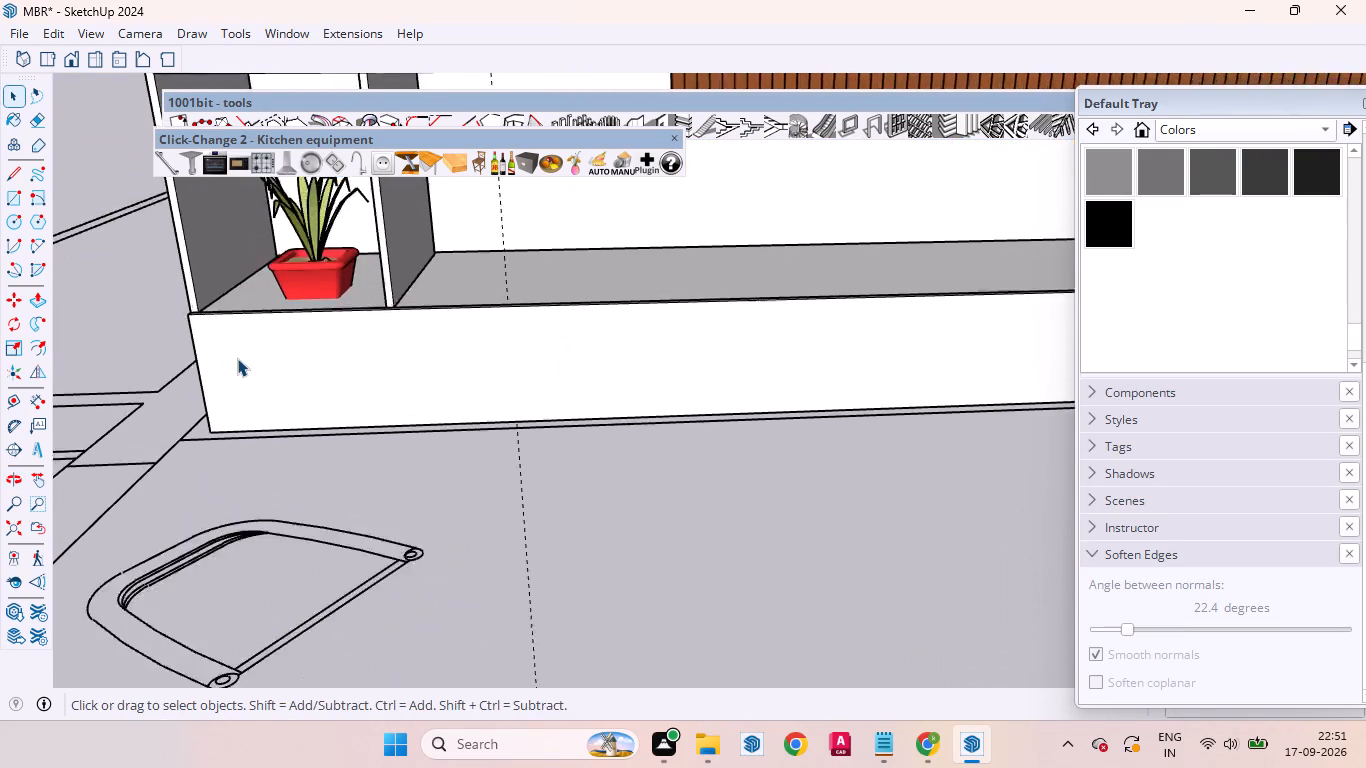
{"action": "scroll", "coordinate": [237, 358], "scroll_direction": "up", "scroll_amount": 10}
{"action": "scroll", "coordinate": [157, 357], "scroll_direction": "up", "scroll_amount": 5}
{"action": "double_click", "coordinate": [258, 332]}
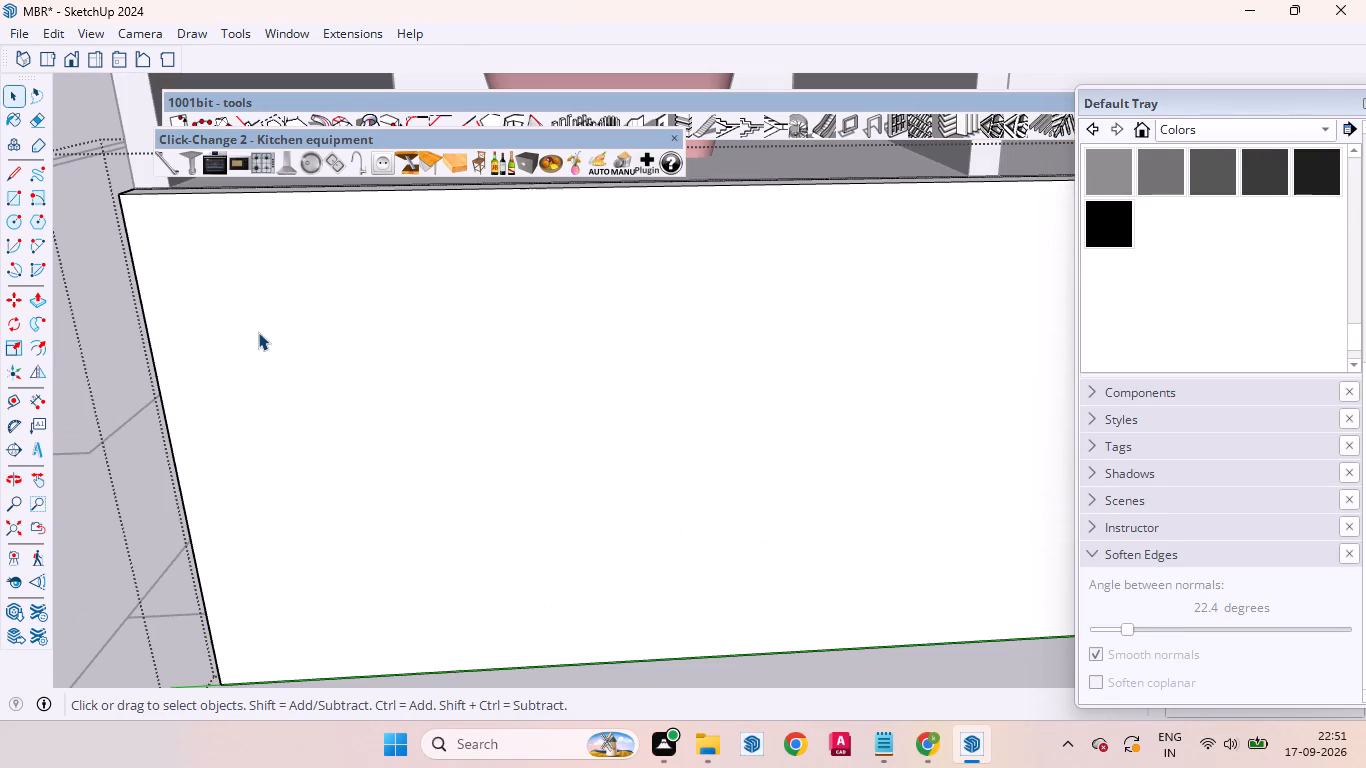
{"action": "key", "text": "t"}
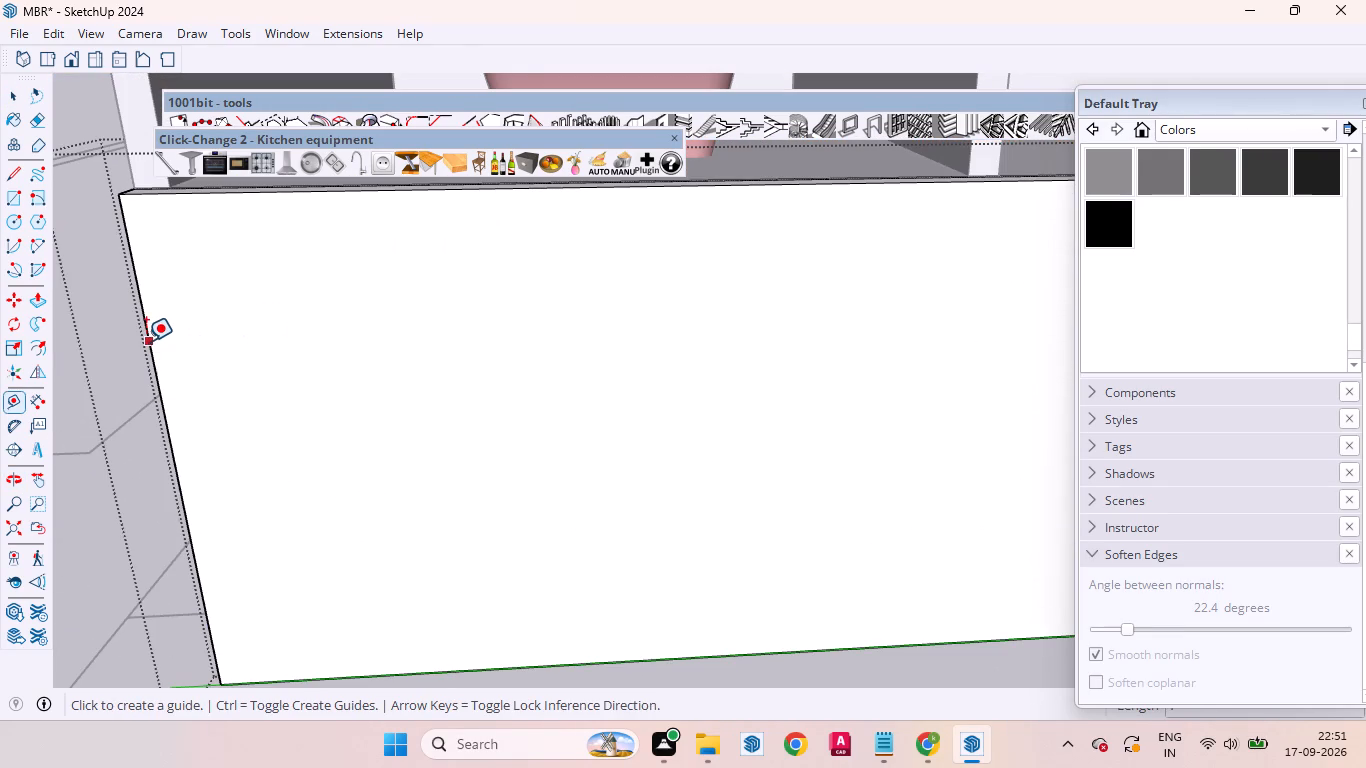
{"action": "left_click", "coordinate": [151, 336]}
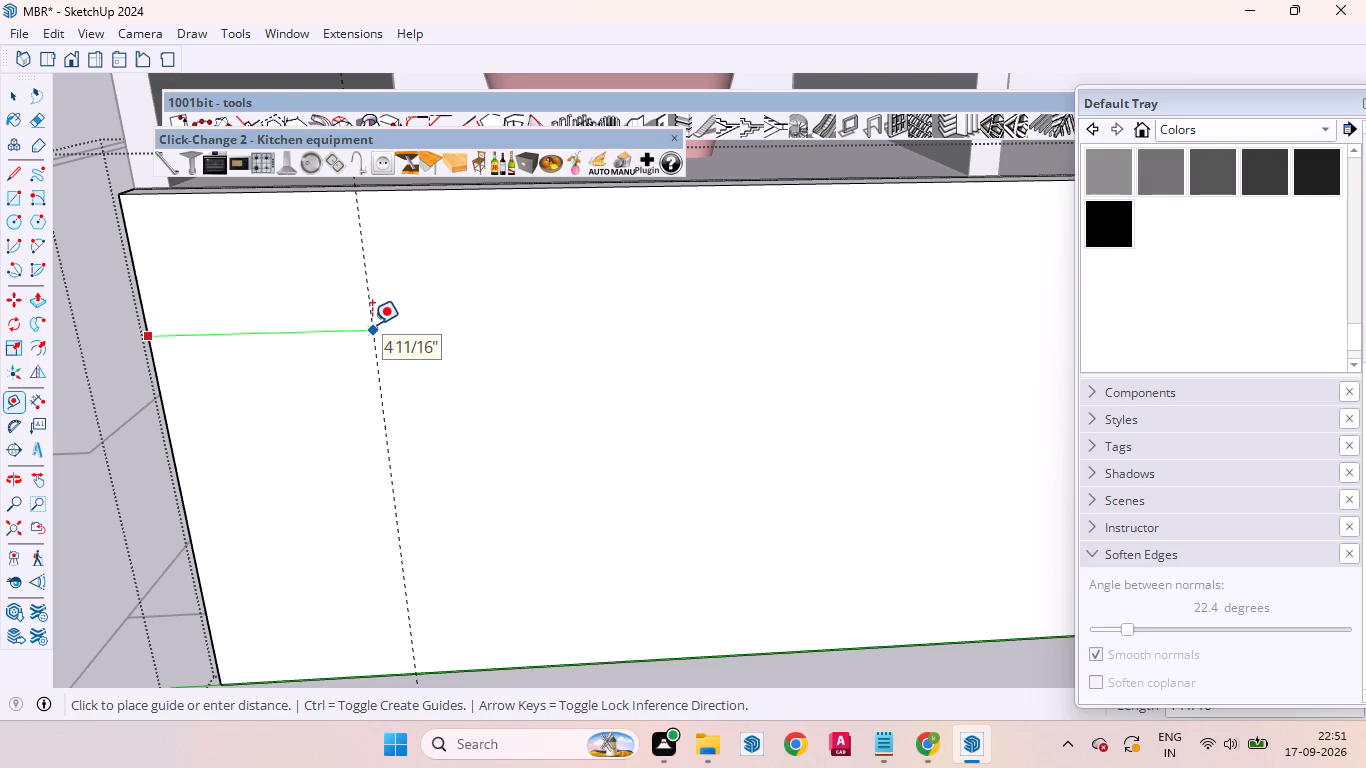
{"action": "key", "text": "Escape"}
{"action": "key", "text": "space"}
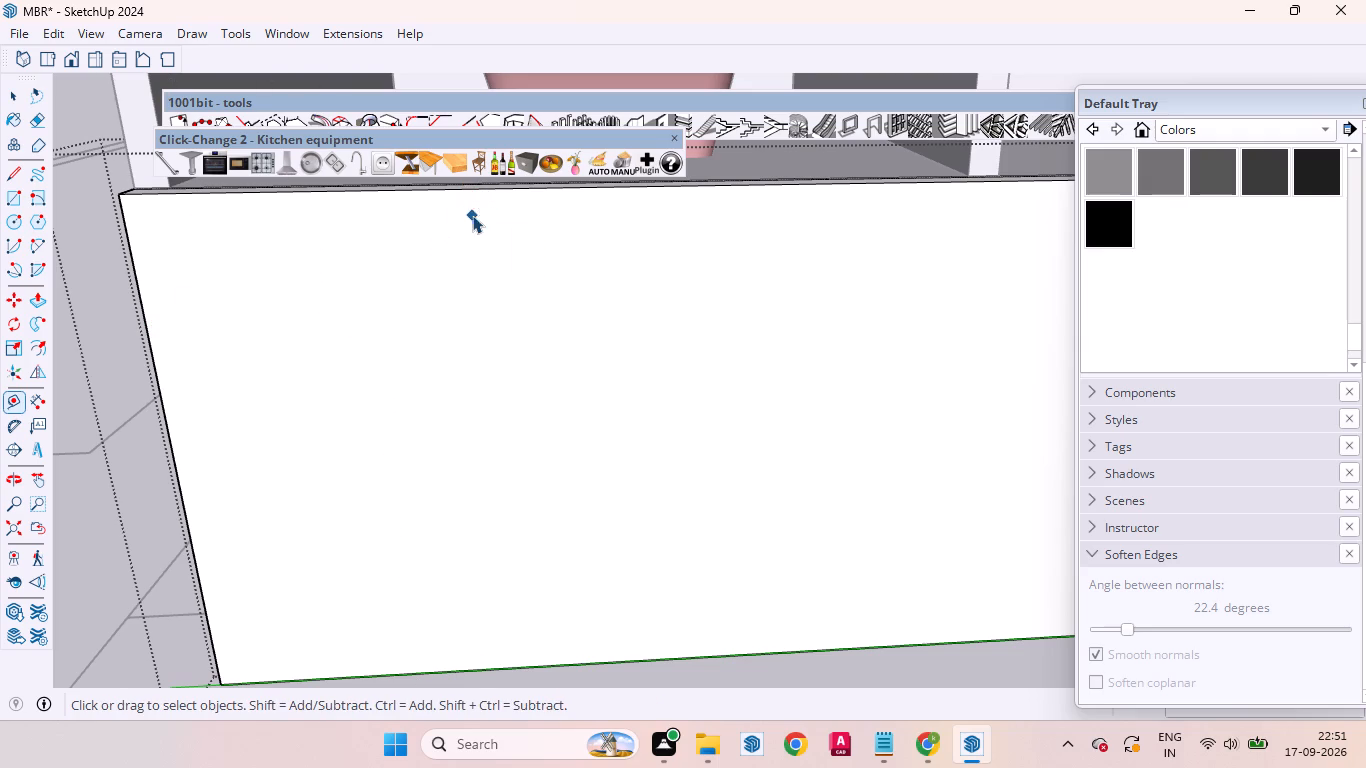
Divide the front panel's top edge into 4 evenly distributed segments with points at both ends, using the 1001bit Divide Edge tool.
{"action": "left_click", "coordinate": [489, 190]}
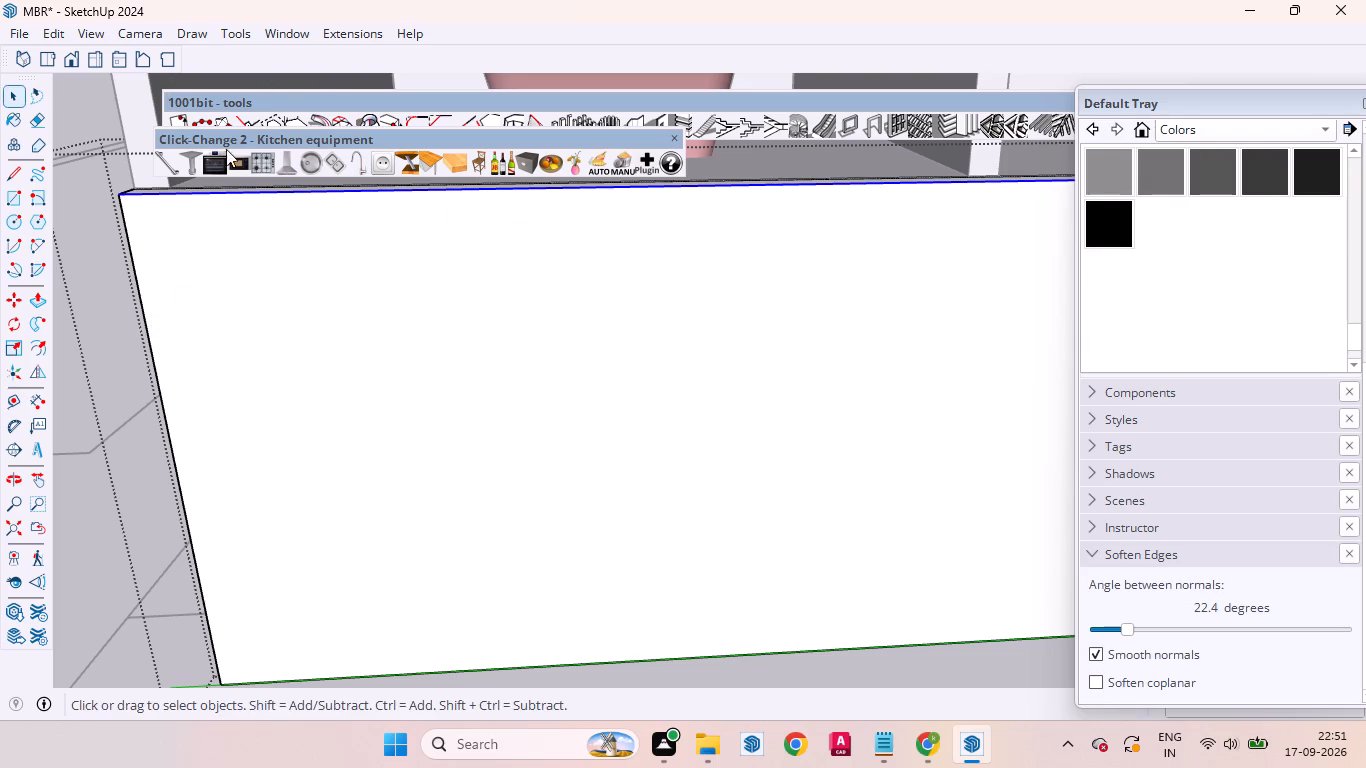
{"action": "left_click", "coordinate": [679, 137]}
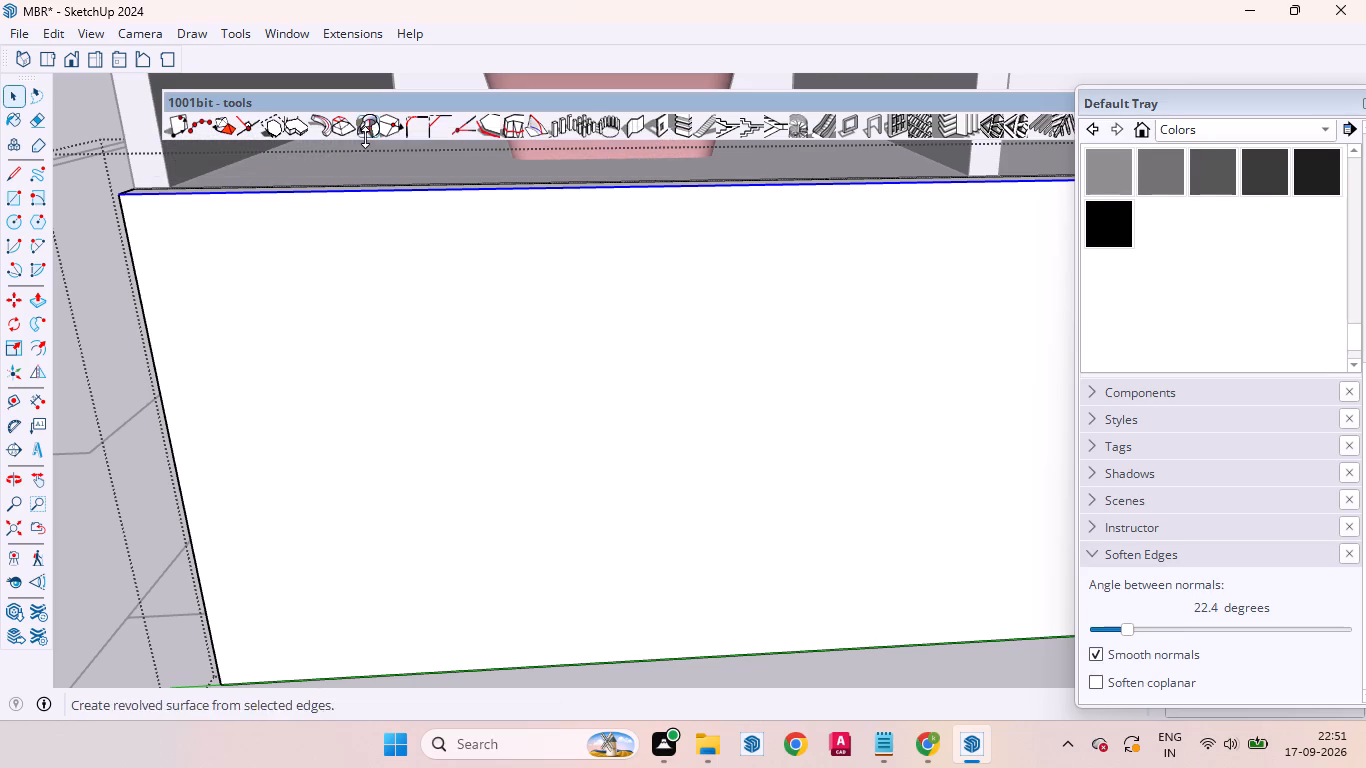
{"action": "left_click", "coordinate": [205, 121]}
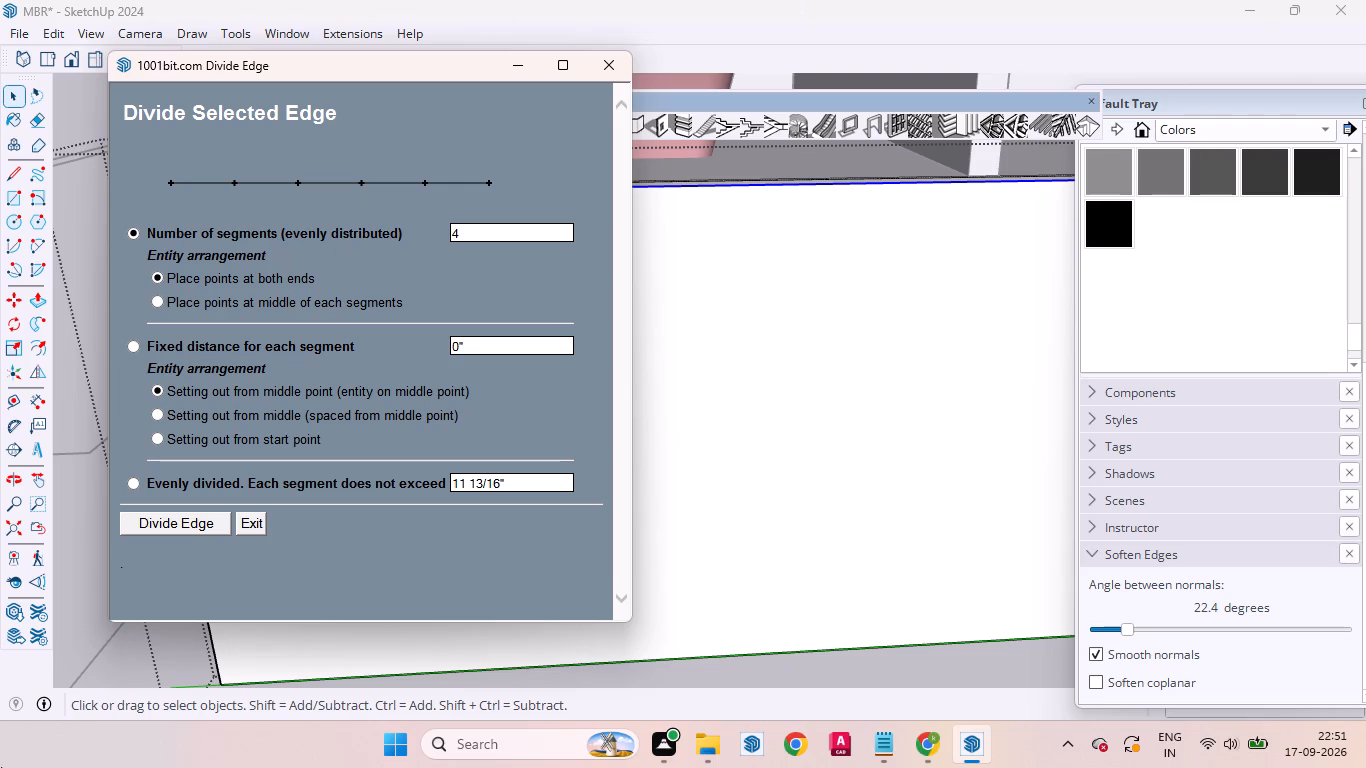
{"action": "left_click", "coordinate": [170, 526]}
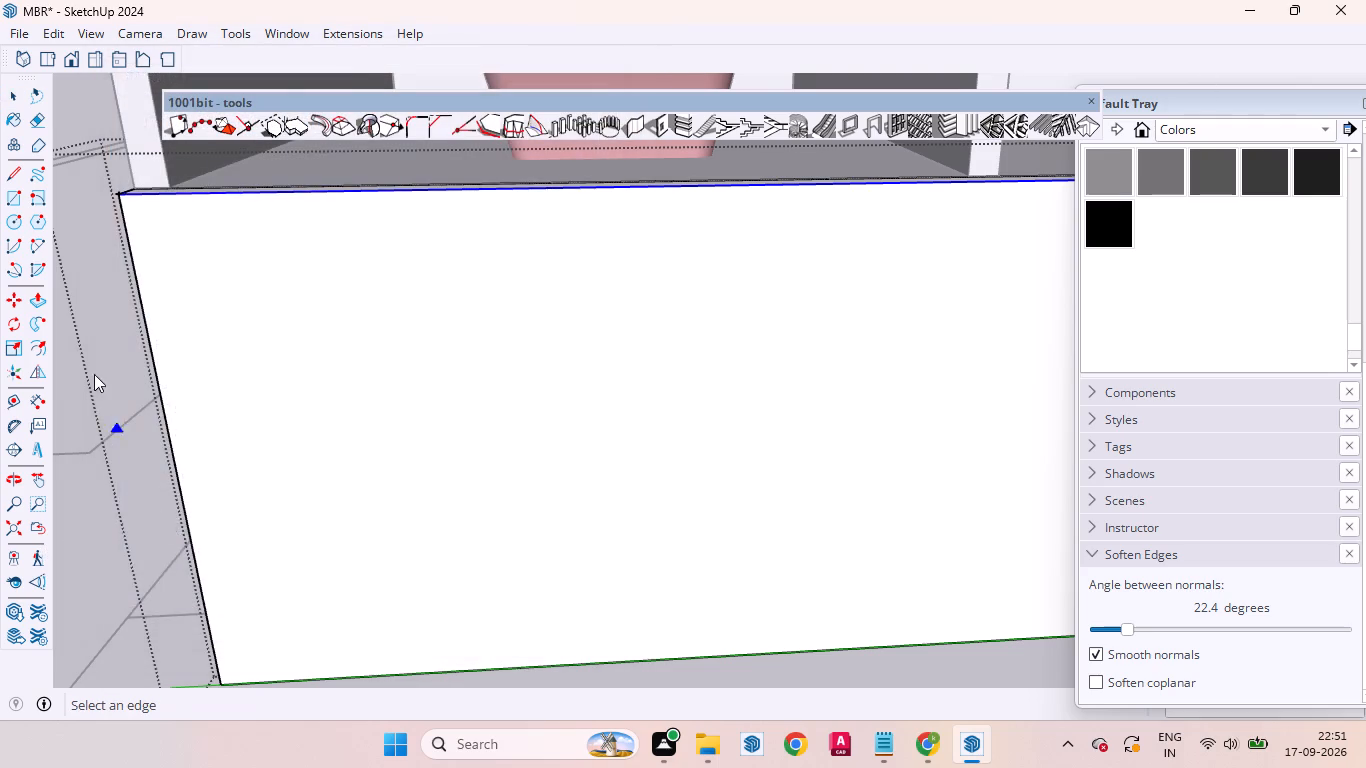
{"action": "scroll", "coordinate": [94, 374], "scroll_direction": "down", "scroll_amount": 13}
{"action": "scroll", "coordinate": [221, 290], "scroll_direction": "down", "scroll_amount": 6}
{"action": "scroll", "coordinate": [328, 314], "scroll_direction": "down", "scroll_amount": 9}
{"action": "scroll", "coordinate": [352, 296], "scroll_direction": "up", "scroll_amount": 1}
{"action": "scroll", "coordinate": [352, 296], "scroll_direction": "down", "scroll_amount": 3}
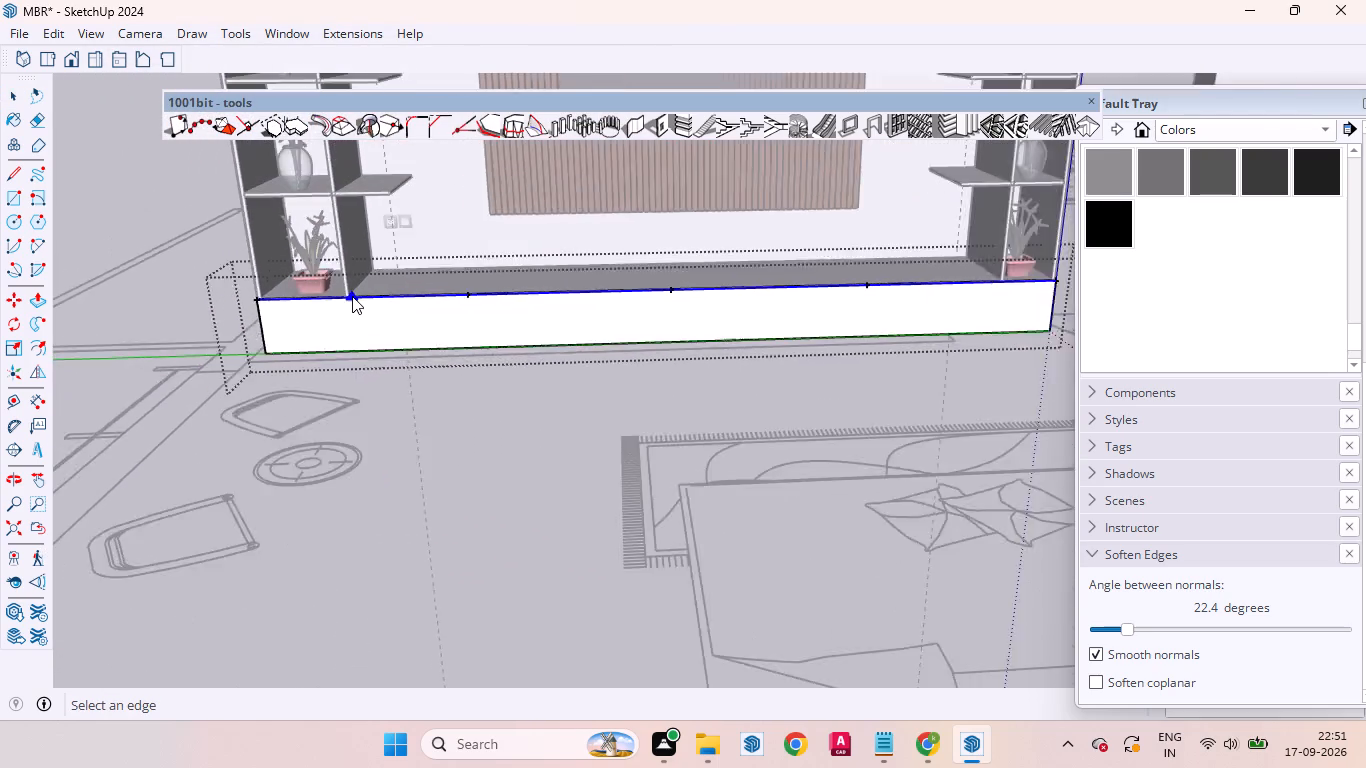
{"action": "scroll", "coordinate": [352, 296], "scroll_direction": "down", "scroll_amount": 4}
{"action": "scroll", "coordinate": [442, 321], "scroll_direction": "up", "scroll_amount": 5}
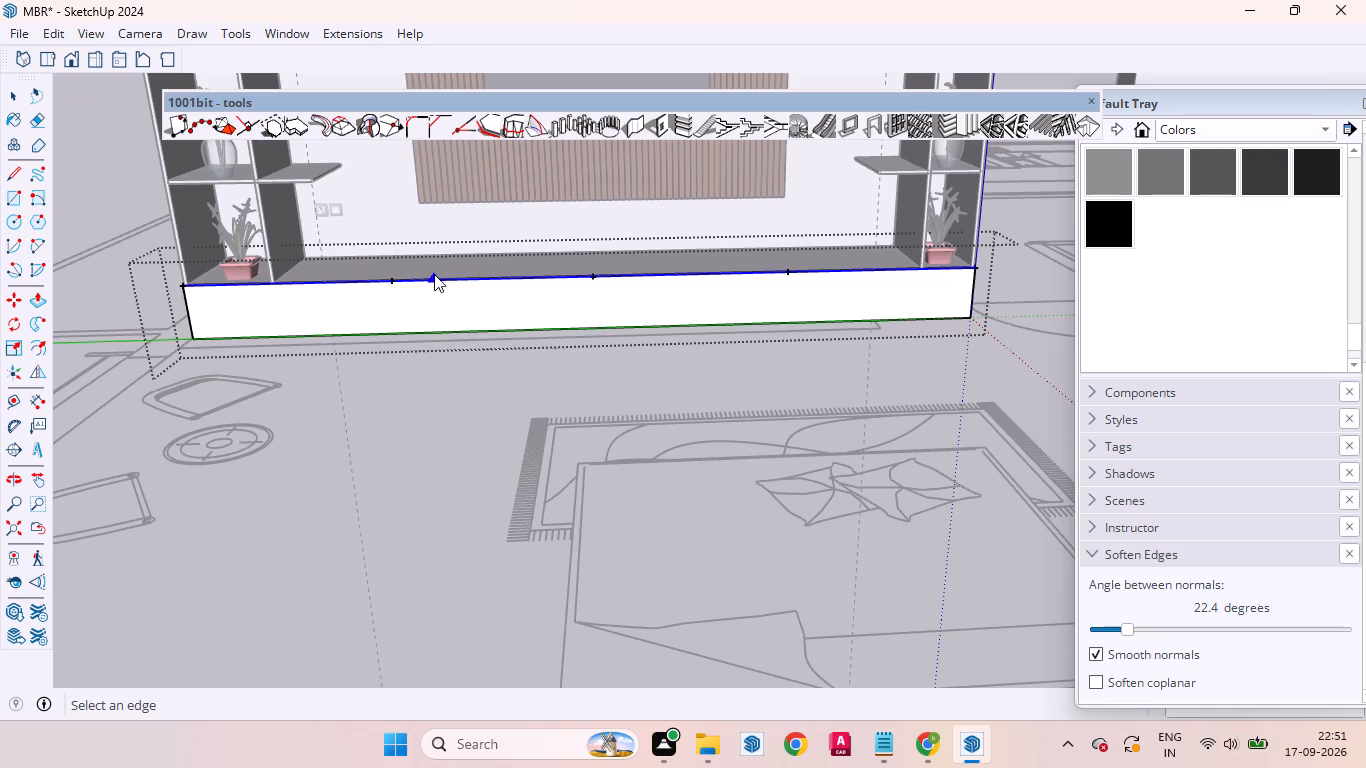
Undo the four-segment division and divide the front panel's top edge into 5 evenly distributed segments with points at both ends.
{"action": "key", "text": "ctrl+z"}
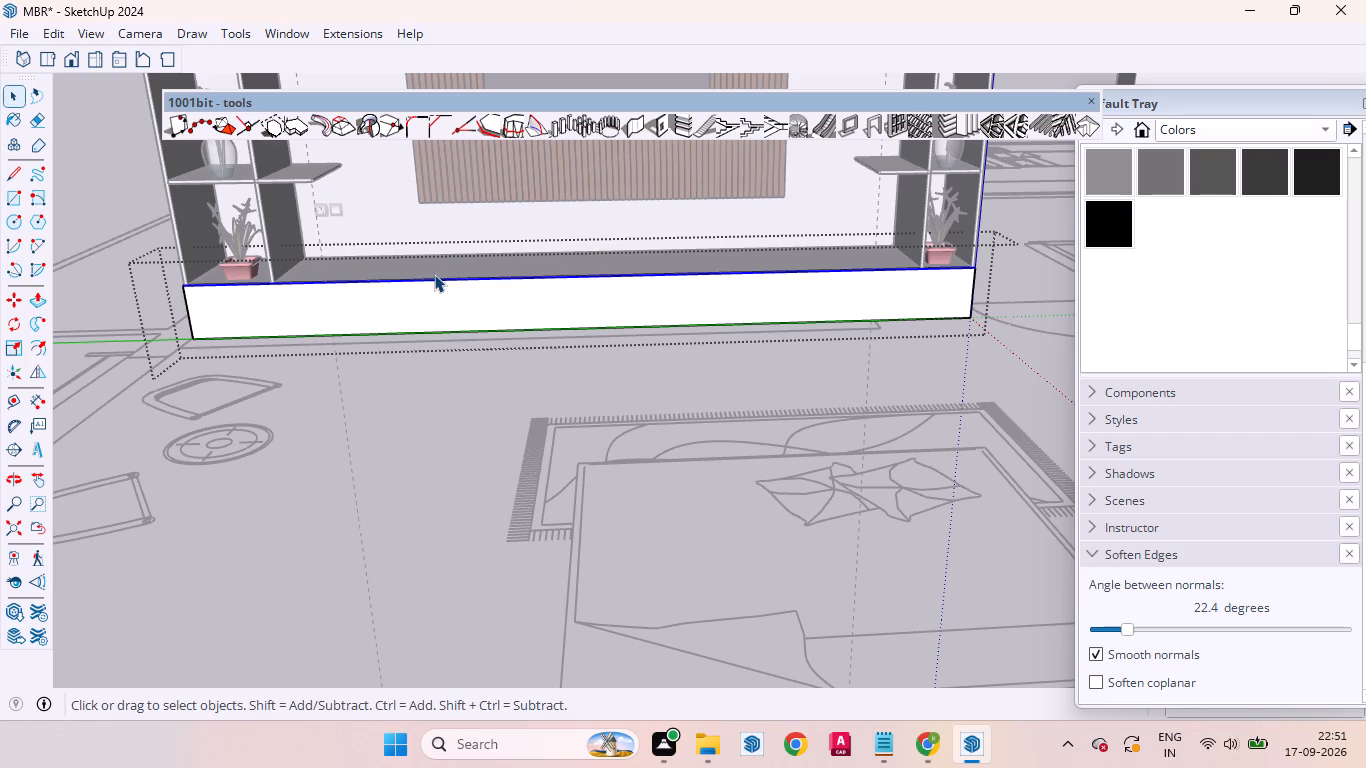
{"action": "left_click", "coordinate": [204, 125]}
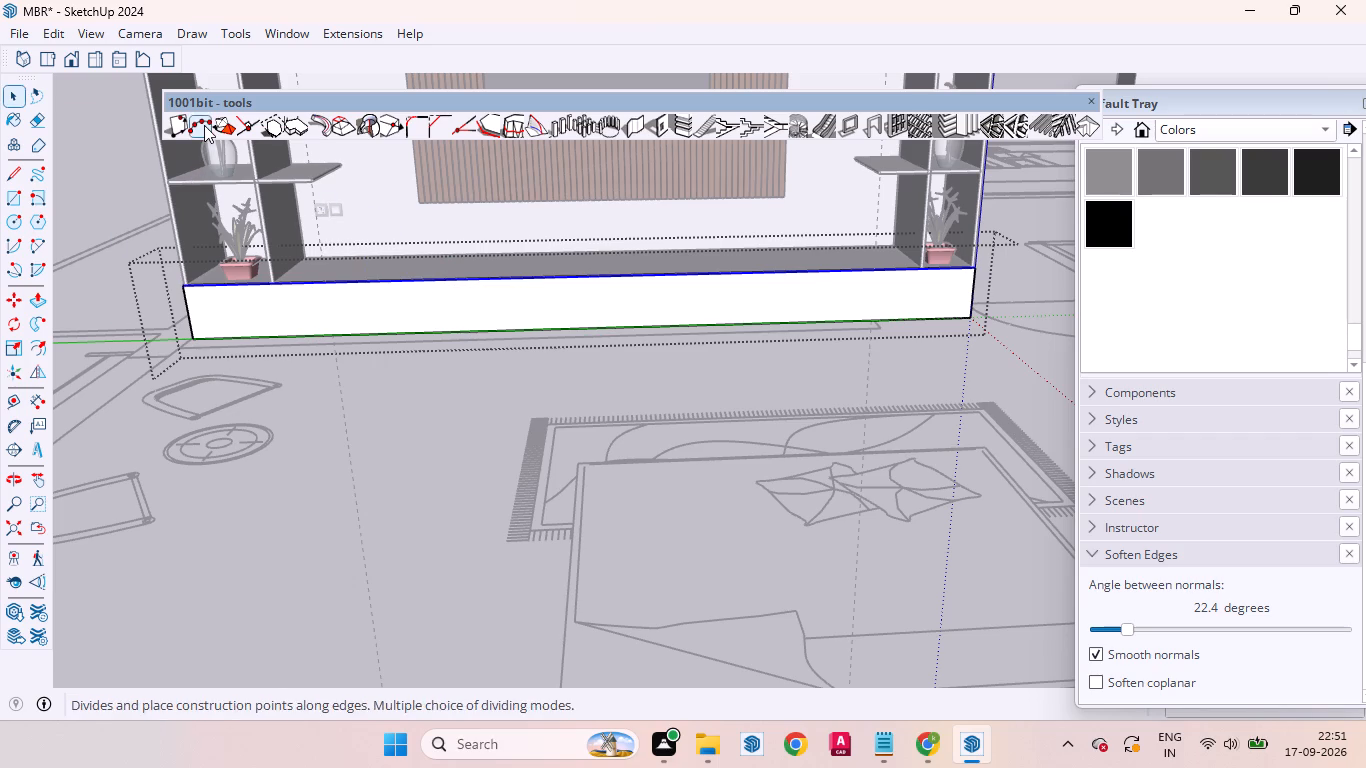
{"action": "left_click", "coordinate": [465, 225]}
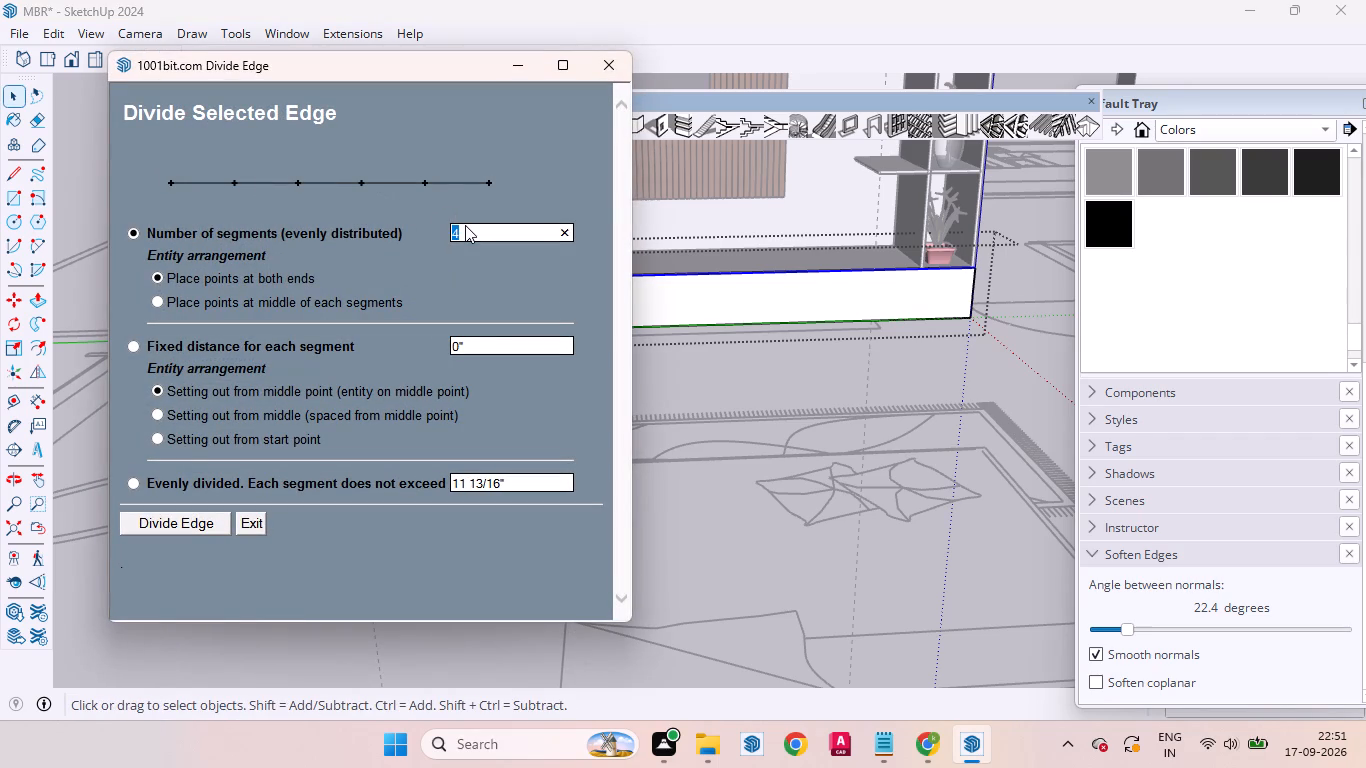
{"action": "key", "text": "BackSpace"}
{"action": "key", "text": "5"}
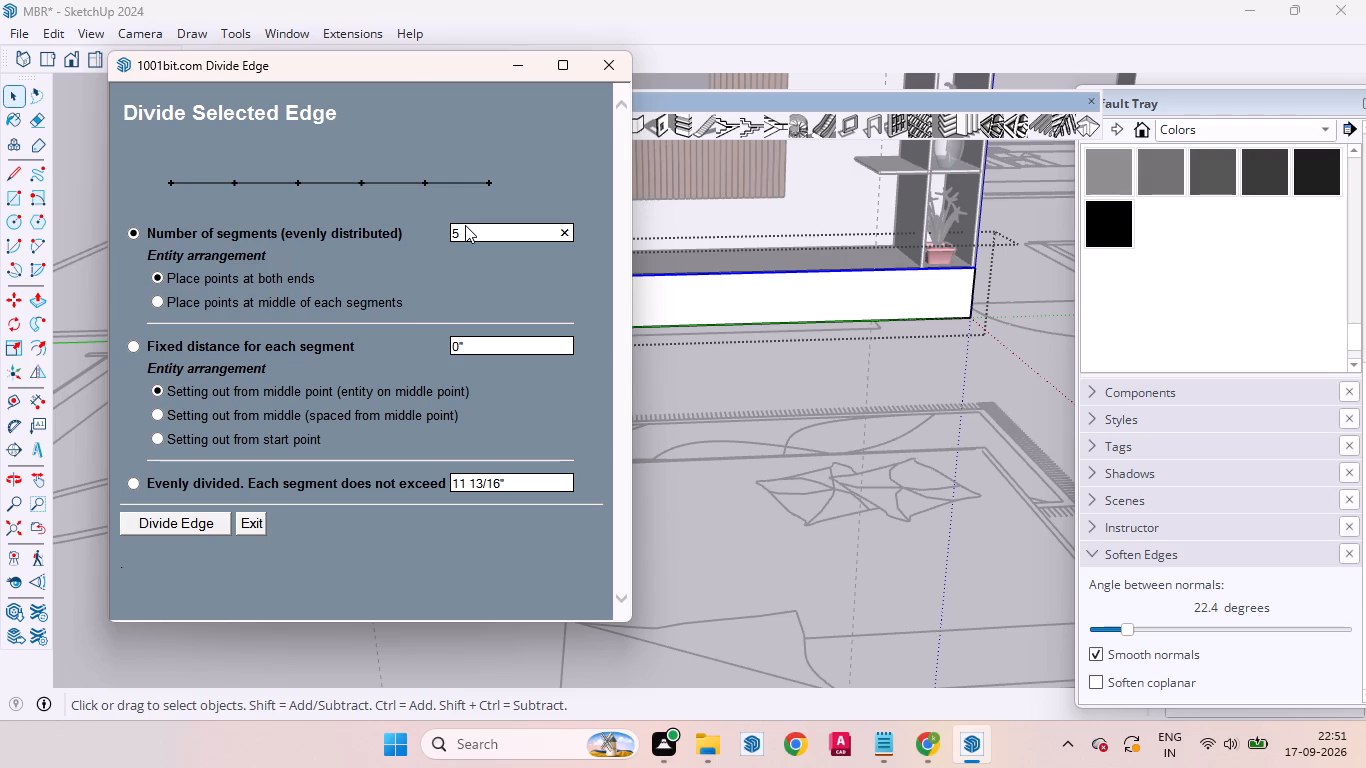
{"action": "key", "text": "Return"}
{"action": "left_click", "coordinate": [181, 518]}
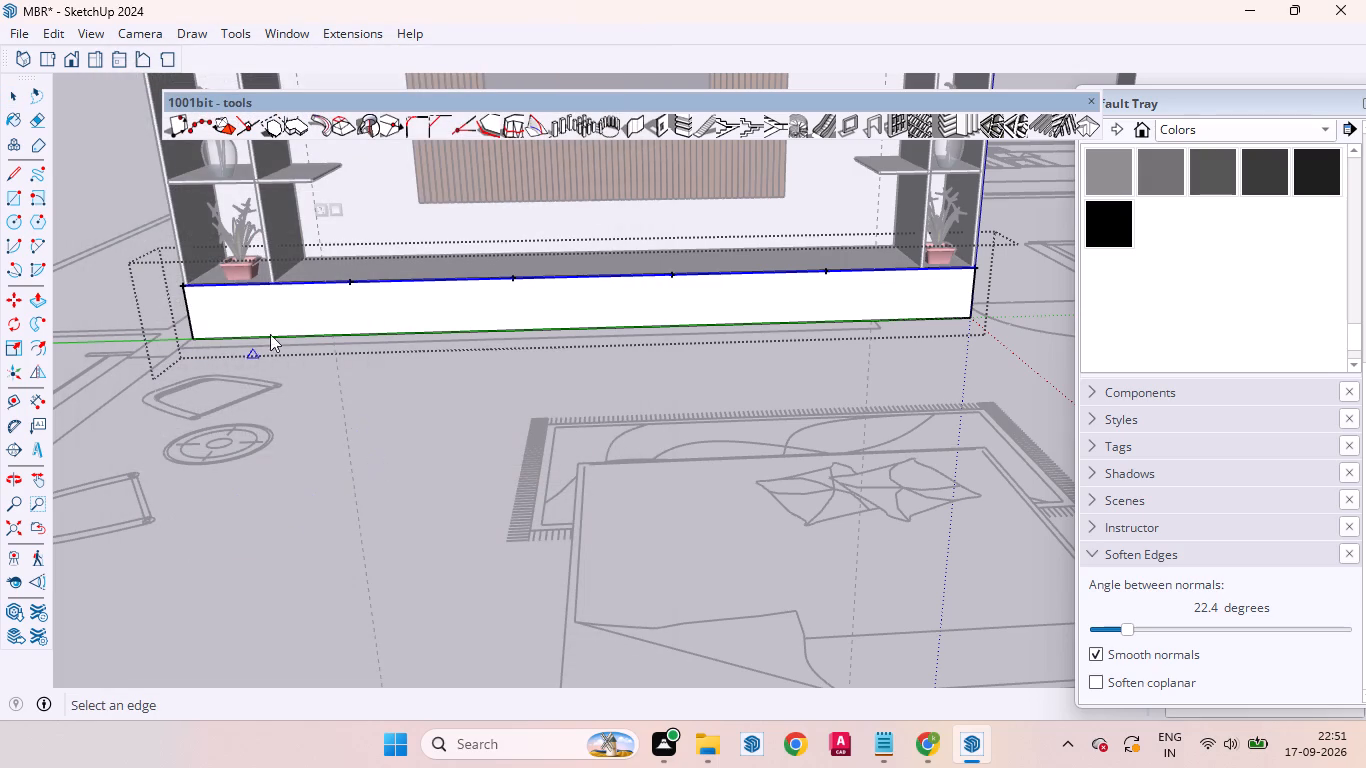
Draw a vertical line across the front panel's face from the first division point on the left to the bottom edge.
{"action": "scroll", "coordinate": [335, 282], "scroll_direction": "up", "scroll_amount": 7}
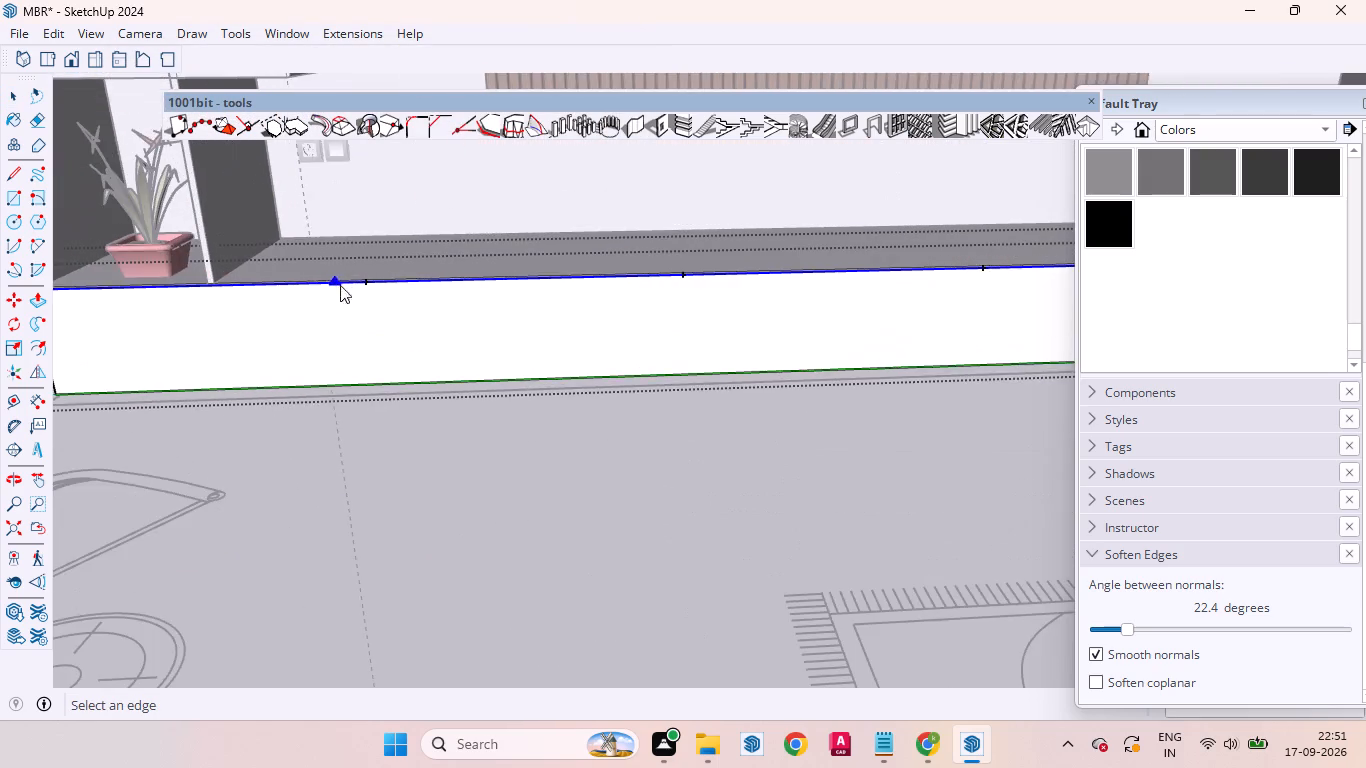
{"action": "scroll", "coordinate": [365, 303], "scroll_direction": "up", "scroll_amount": 6}
{"action": "key", "text": "l"}
{"action": "scroll", "coordinate": [340, 301], "scroll_direction": "up", "scroll_amount": 6}
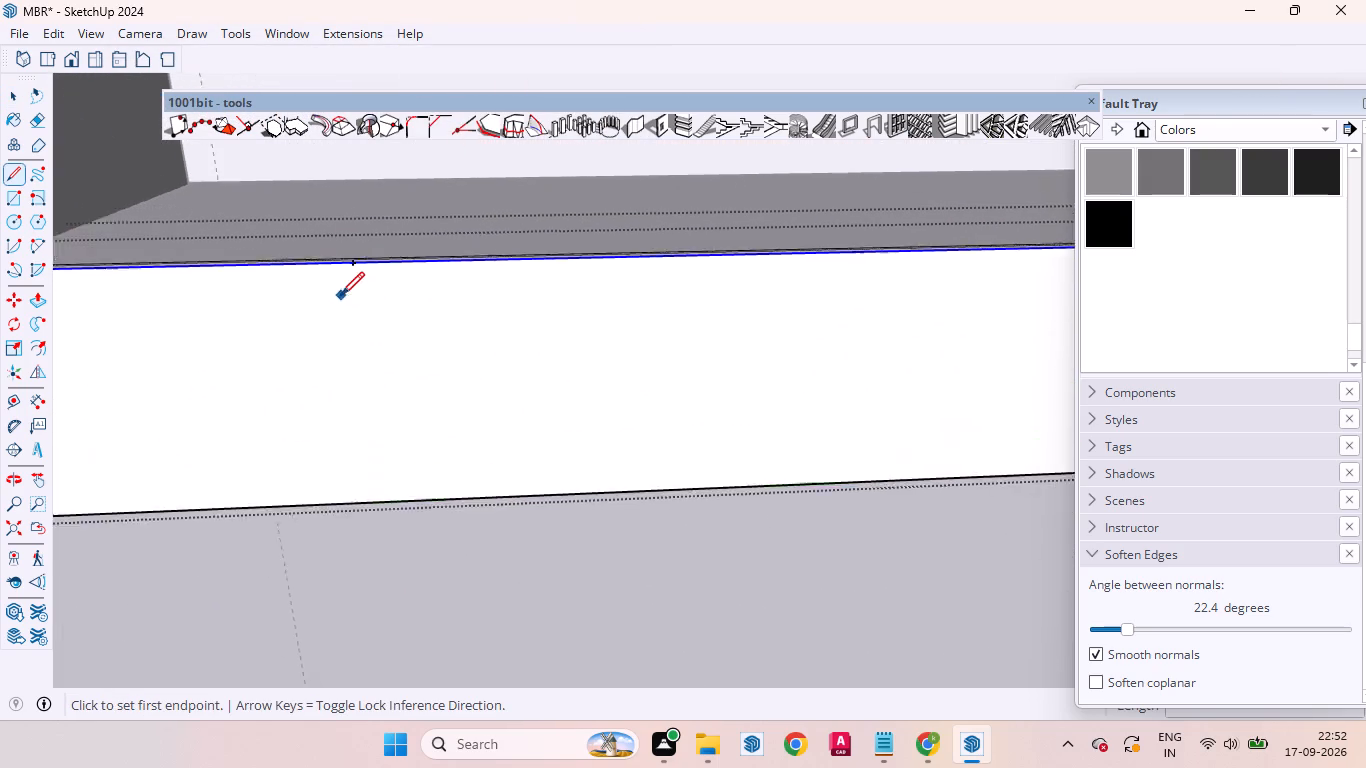
{"action": "scroll", "coordinate": [344, 284], "scroll_direction": "up", "scroll_amount": 12}
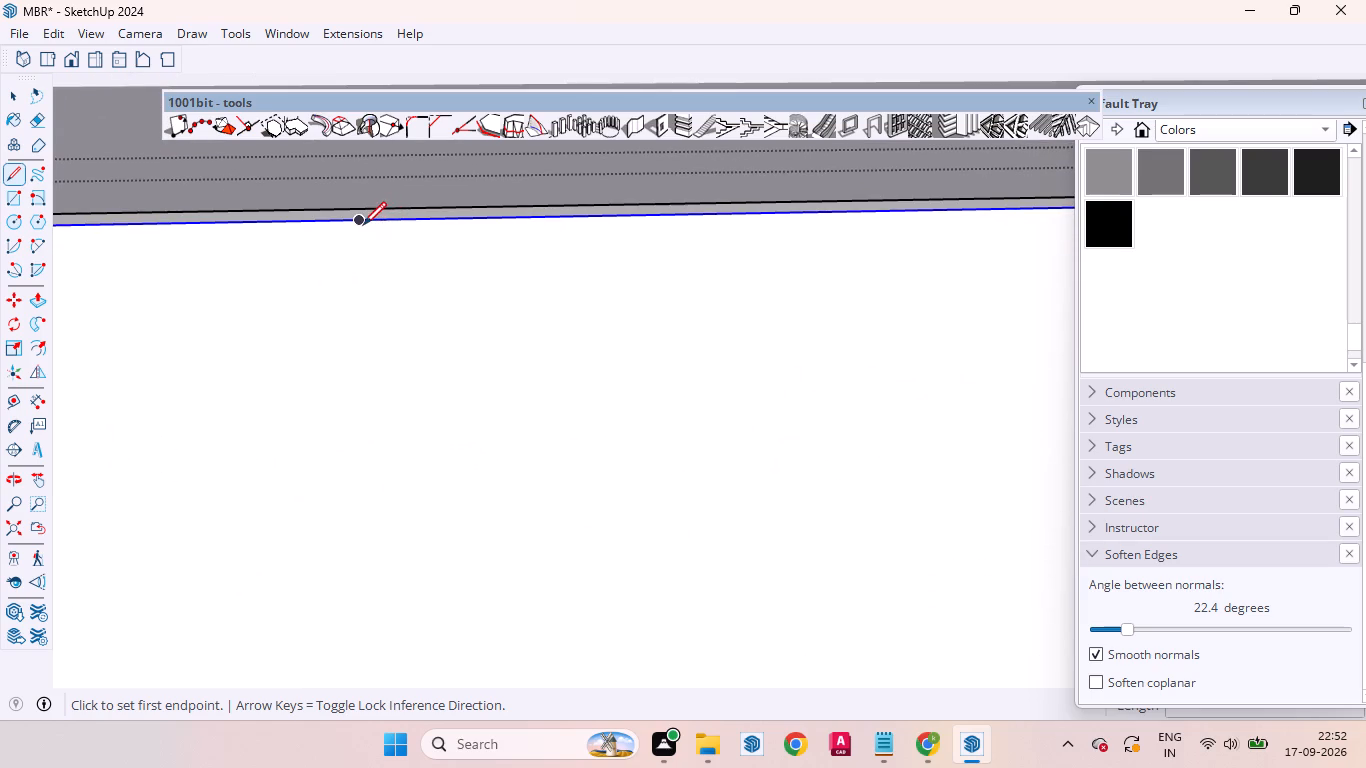
{"action": "left_click", "coordinate": [363, 225]}
{"action": "scroll", "coordinate": [369, 338], "scroll_direction": "down", "scroll_amount": 20}
{"action": "scroll", "coordinate": [369, 338], "scroll_direction": "down", "scroll_amount": 1}
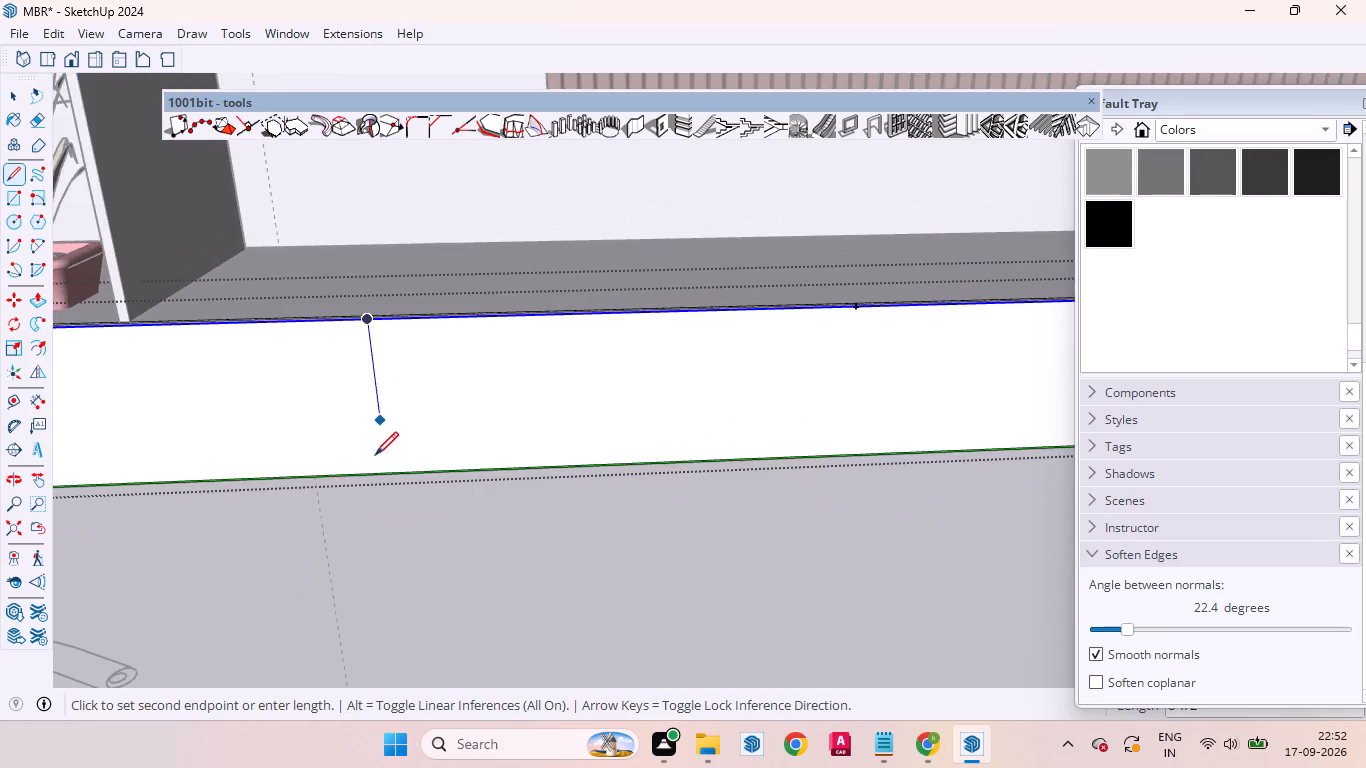
{"action": "scroll", "coordinate": [375, 455], "scroll_direction": "up", "scroll_amount": 6}
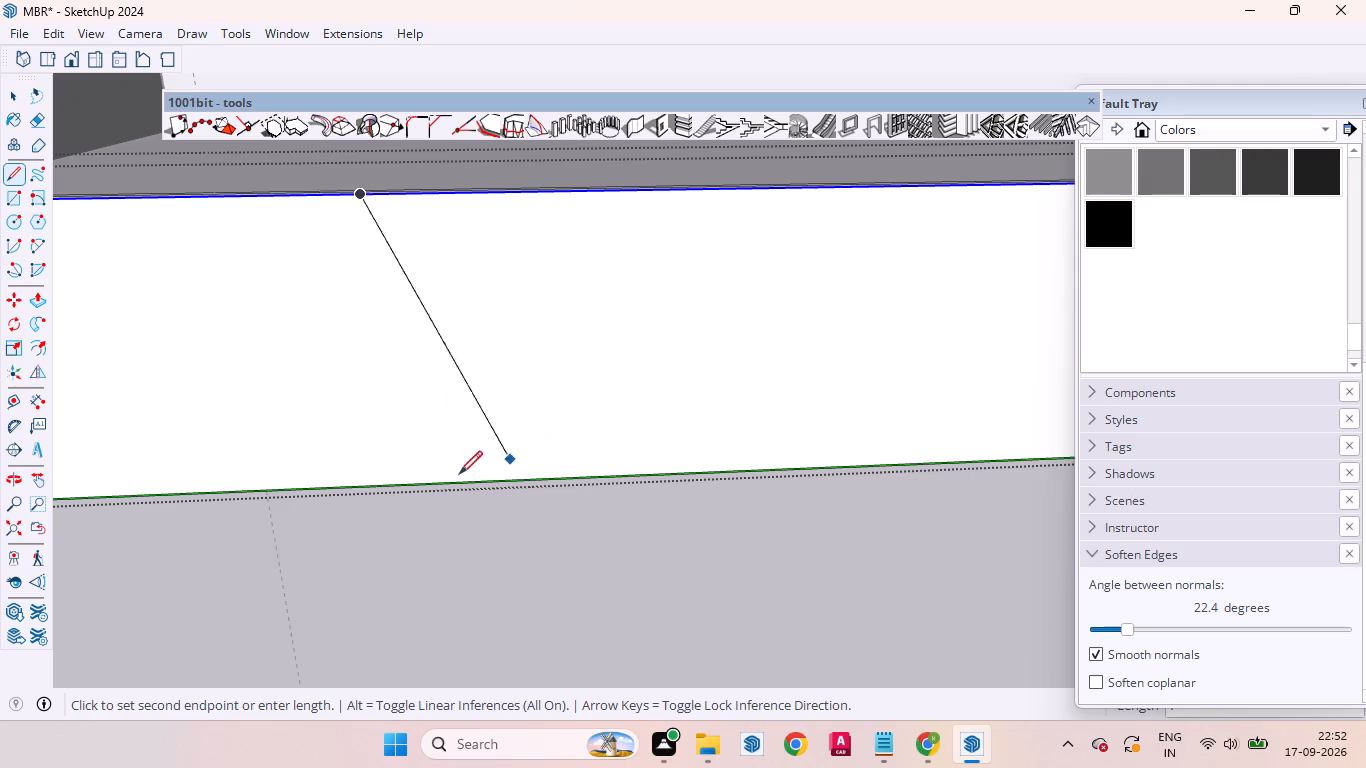
{"action": "middle_click_drag", "start_coordinate": [365, 492], "coordinate": [365, 380]}
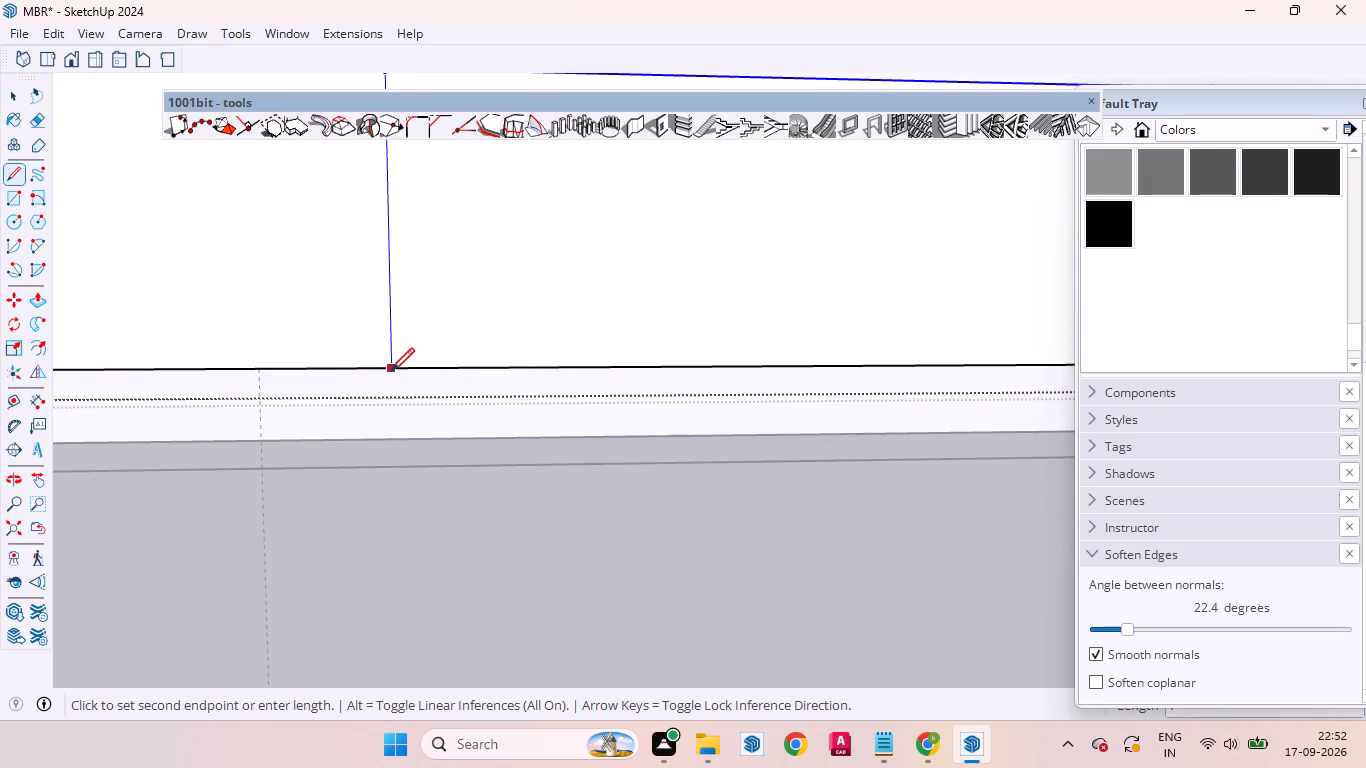
{"action": "left_click", "coordinate": [391, 371]}
Draw a vertical line from the second division point down to the front panel's bottom edge.
{"action": "scroll", "coordinate": [327, 370], "scroll_direction": "down", "scroll_amount": 15}
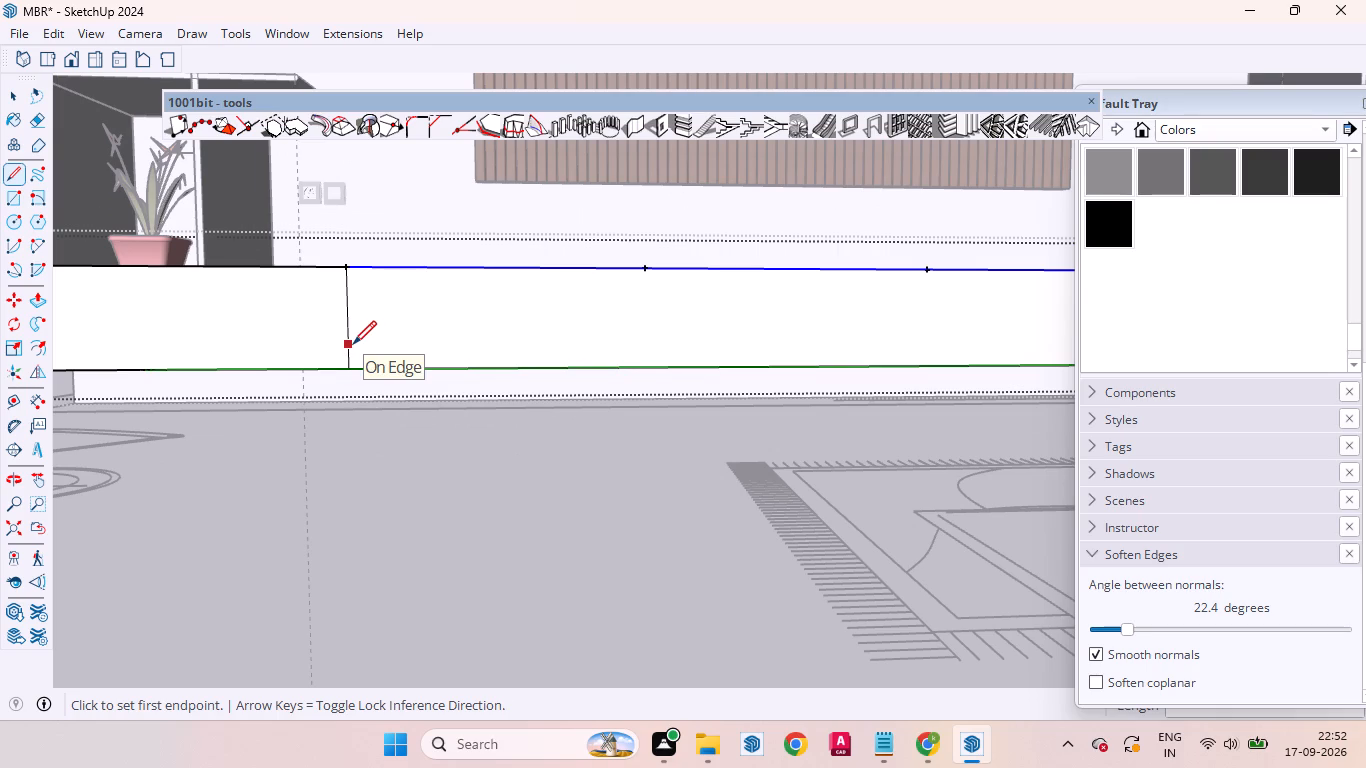
{"action": "scroll", "coordinate": [360, 343], "scroll_direction": "down", "scroll_amount": 5}
{"action": "scroll", "coordinate": [482, 321], "scroll_direction": "up", "scroll_amount": 6}
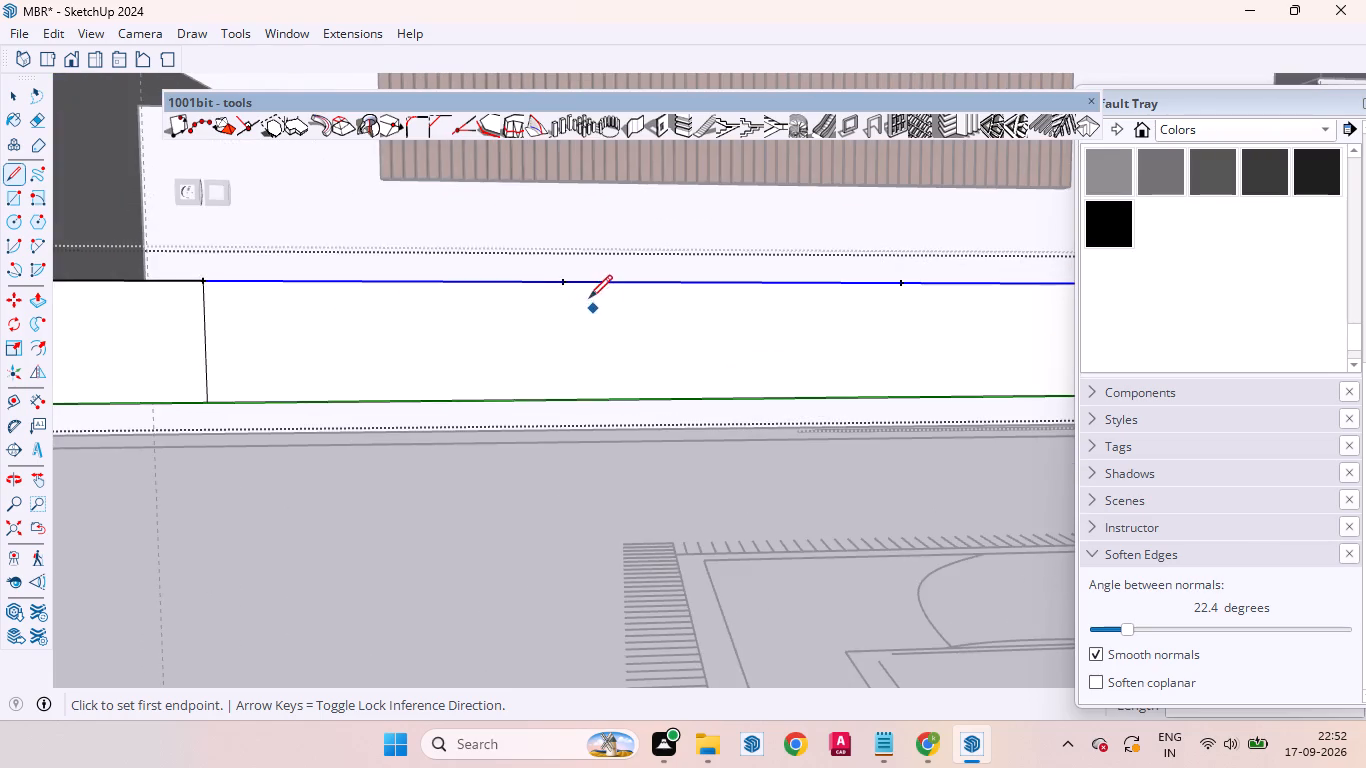
{"action": "scroll", "coordinate": [581, 293], "scroll_direction": "up", "scroll_amount": 12}
{"action": "left_click", "coordinate": [554, 250]}
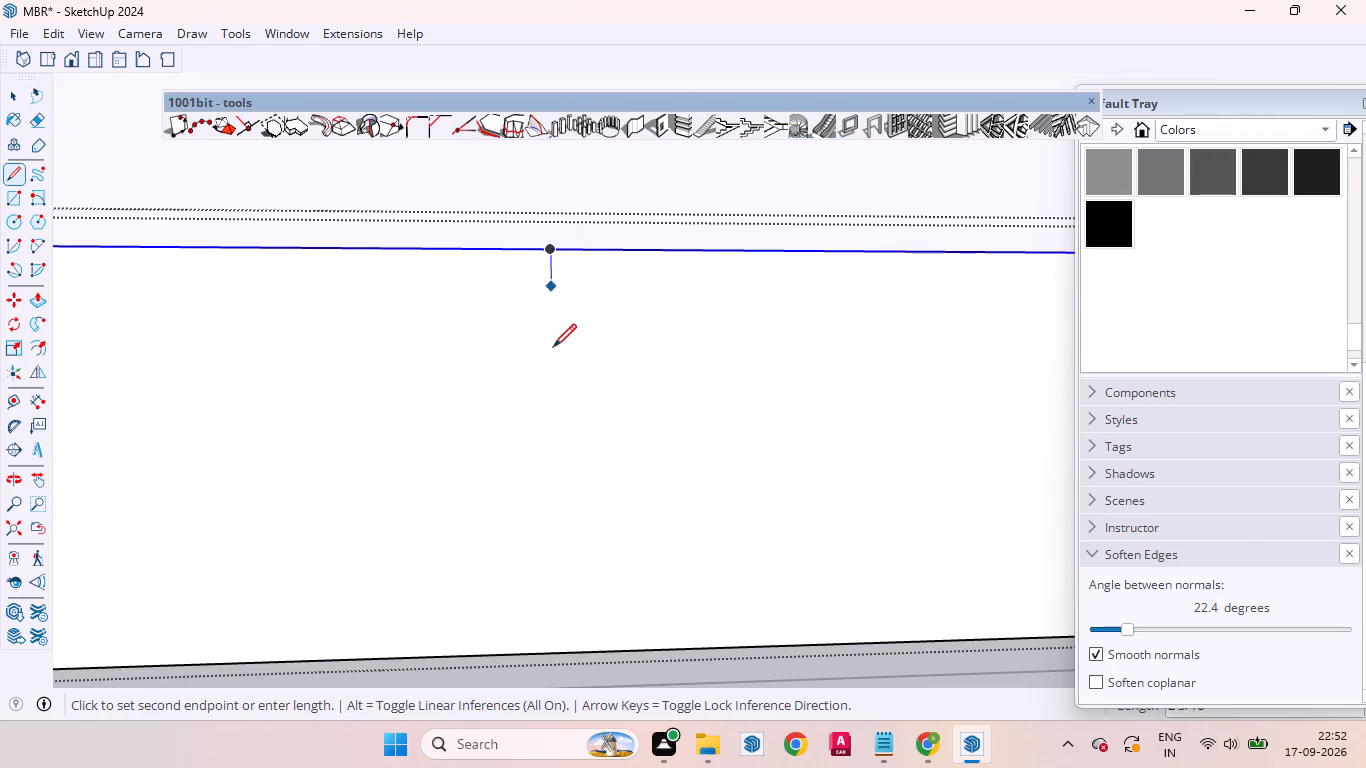
{"action": "scroll", "coordinate": [553, 348], "scroll_direction": "down", "scroll_amount": 6}
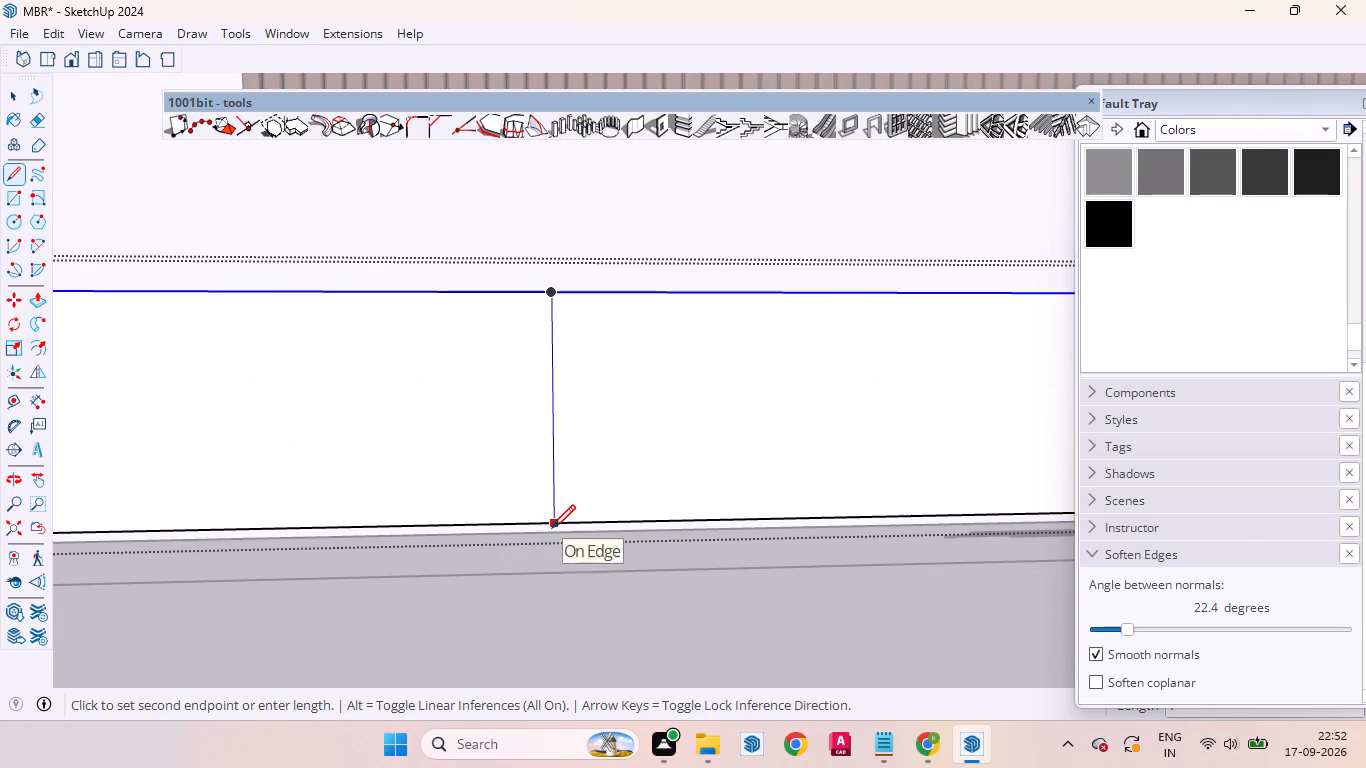
{"action": "left_click", "coordinate": [552, 528]}
Draw a vertical line from the third division point down to the front panel's bottom edge.
{"action": "scroll", "coordinate": [373, 424], "scroll_direction": "down", "scroll_amount": 18}
{"action": "scroll", "coordinate": [516, 414], "scroll_direction": "up", "scroll_amount": 11}
{"action": "scroll", "coordinate": [635, 387], "scroll_direction": "down", "scroll_amount": 1}
{"action": "scroll", "coordinate": [635, 387], "scroll_direction": "up", "scroll_amount": 1}
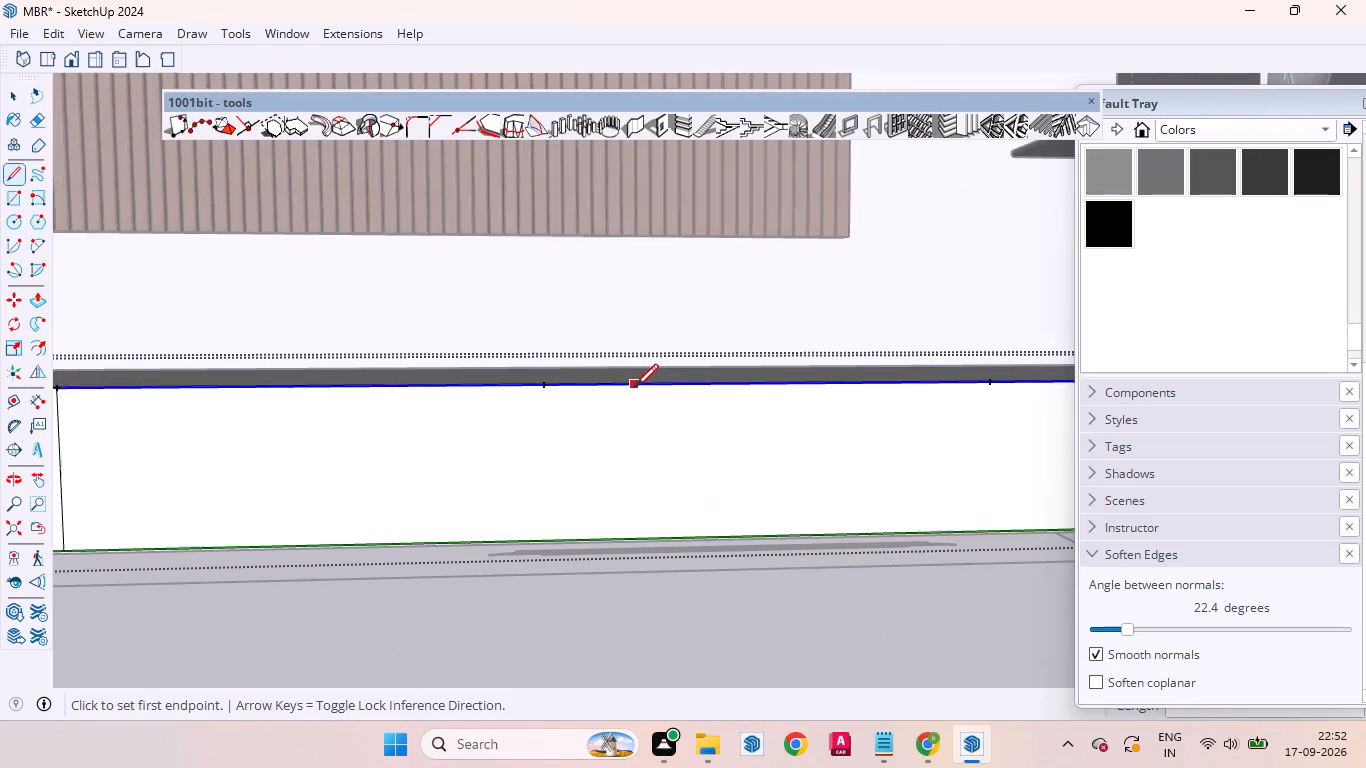
{"action": "left_click", "coordinate": [543, 385]}
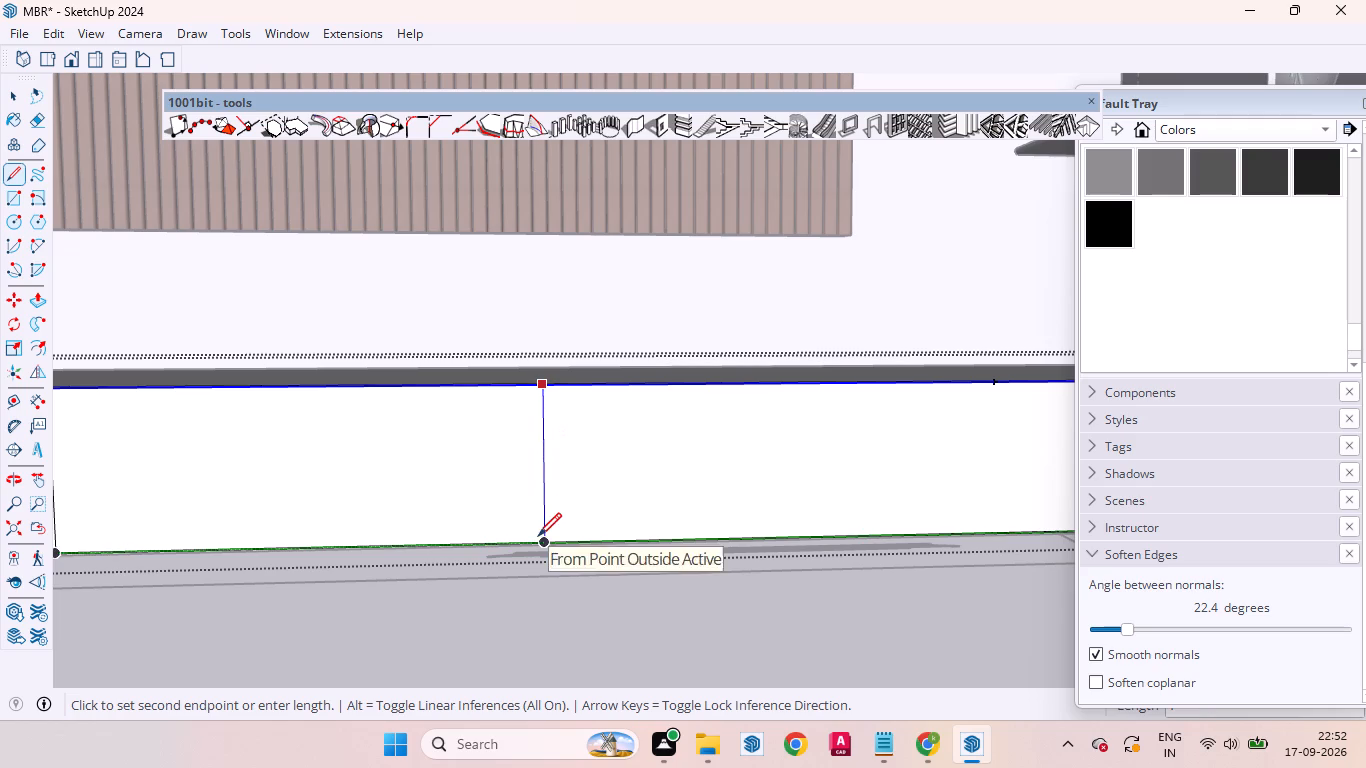
{"action": "left_click", "coordinate": [542, 546]}
Draw a vertical line from the fourth division point to the bottom edge, completing five equal front sections, and leave the Line tool.
{"action": "scroll", "coordinate": [442, 466], "scroll_direction": "down", "scroll_amount": 11}
{"action": "scroll", "coordinate": [627, 442], "scroll_direction": "up", "scroll_amount": 6}
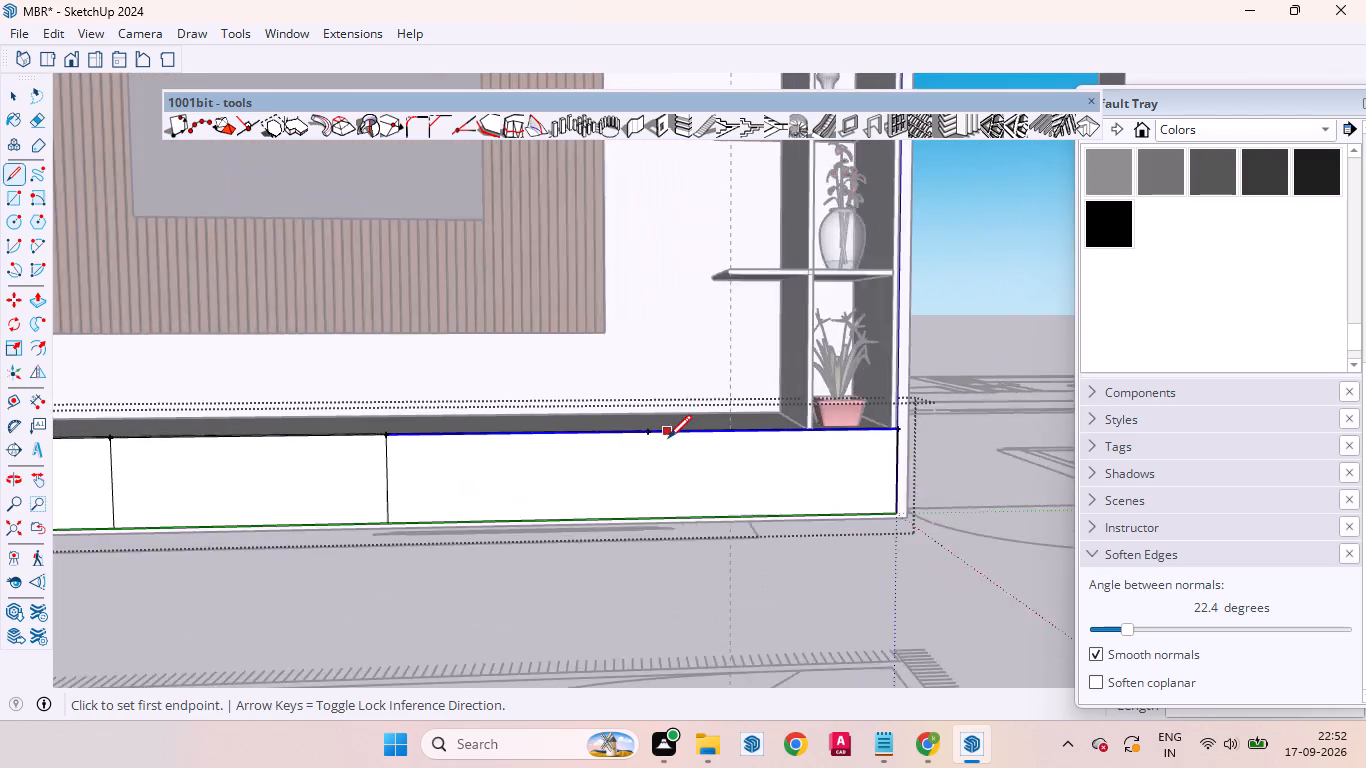
{"action": "scroll", "coordinate": [668, 438], "scroll_direction": "up", "scroll_amount": 7}
{"action": "left_click", "coordinate": [615, 423]}
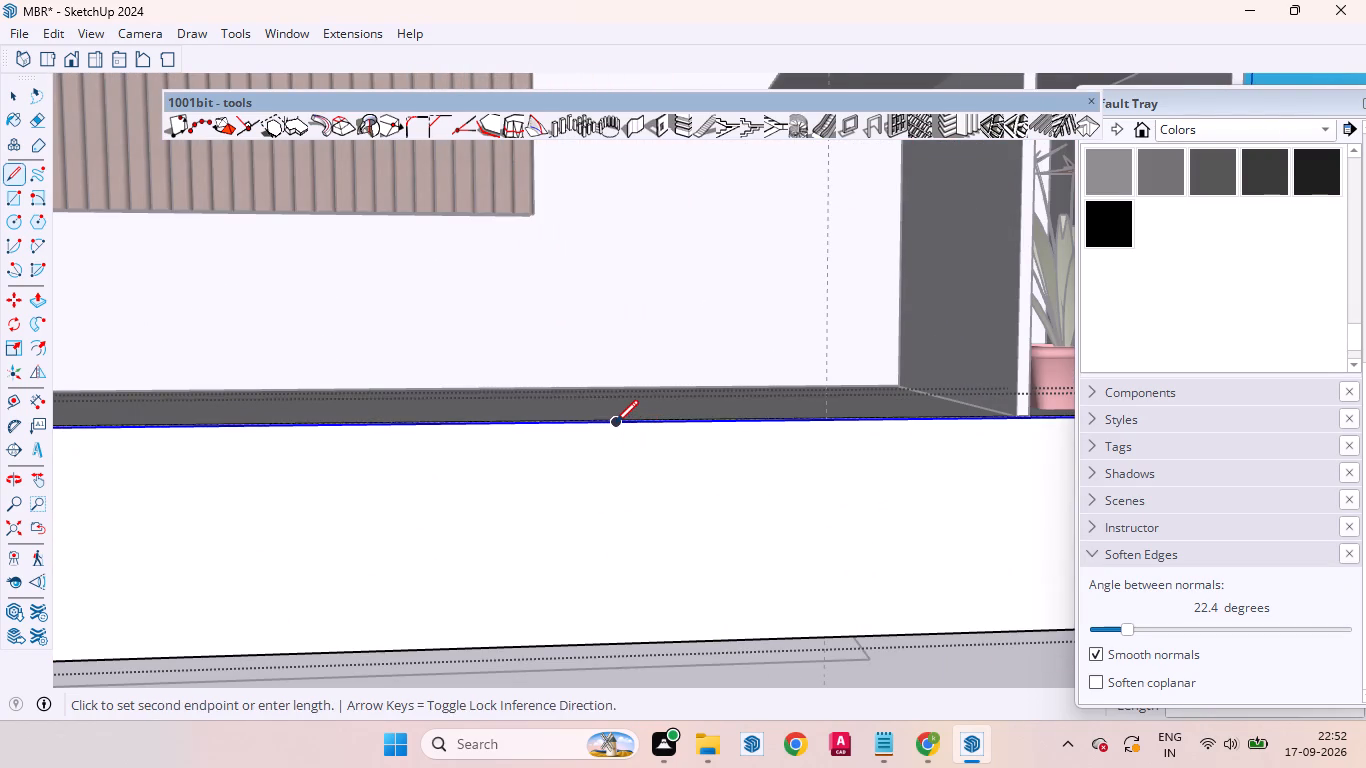
{"action": "scroll", "coordinate": [615, 423], "scroll_direction": "down", "scroll_amount": 13}
{"action": "scroll", "coordinate": [613, 514], "scroll_direction": "up", "scroll_amount": 7}
{"action": "left_click", "coordinate": [613, 514]}
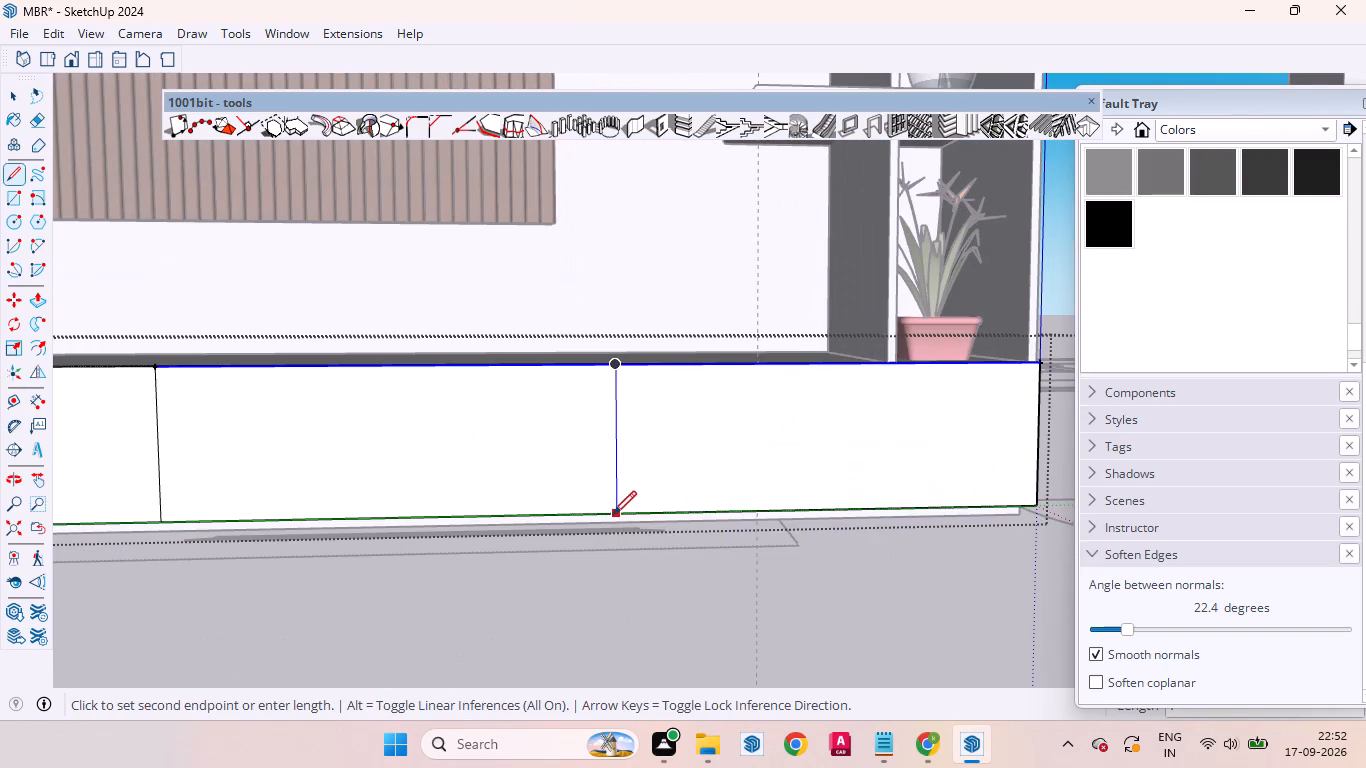
{"action": "scroll", "coordinate": [649, 470], "scroll_direction": "down", "scroll_amount": 18}
{"action": "key", "text": "Escape"}
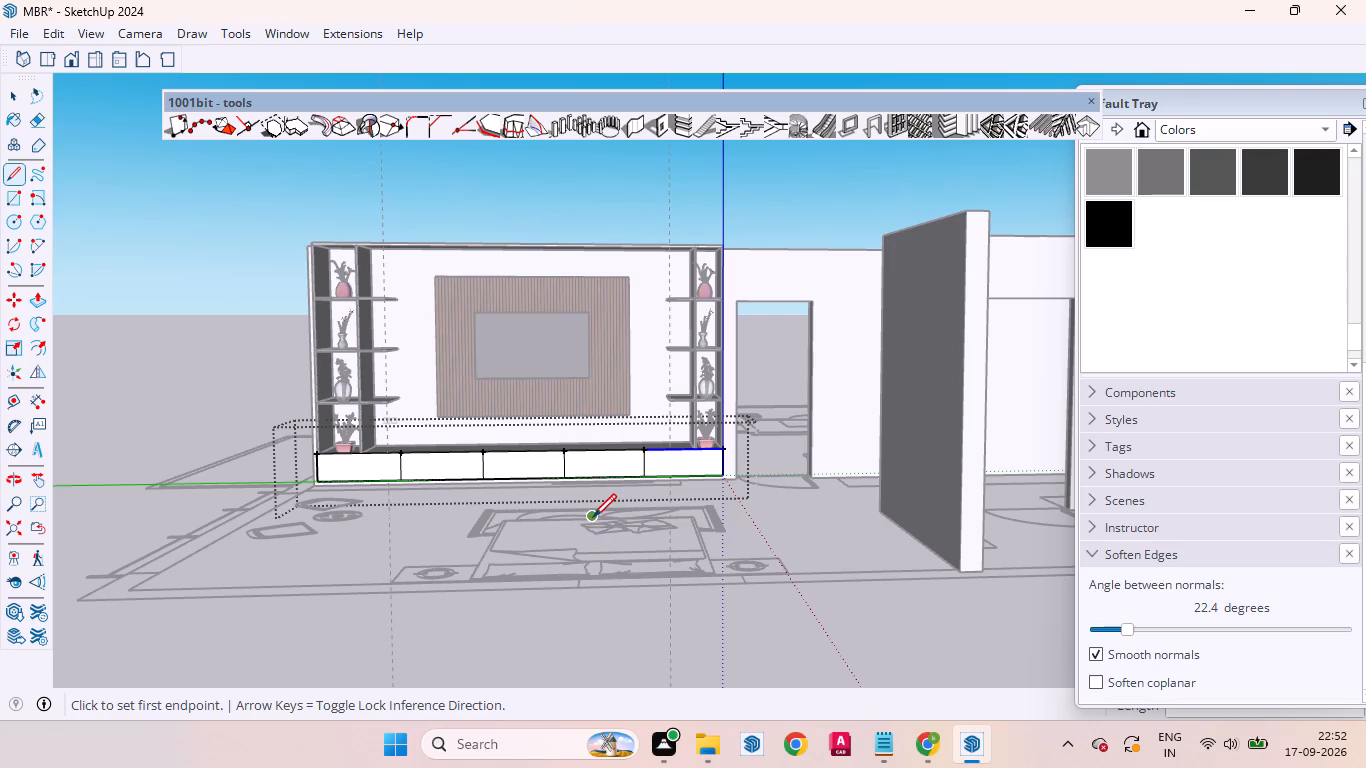
{"action": "key", "text": "space"}
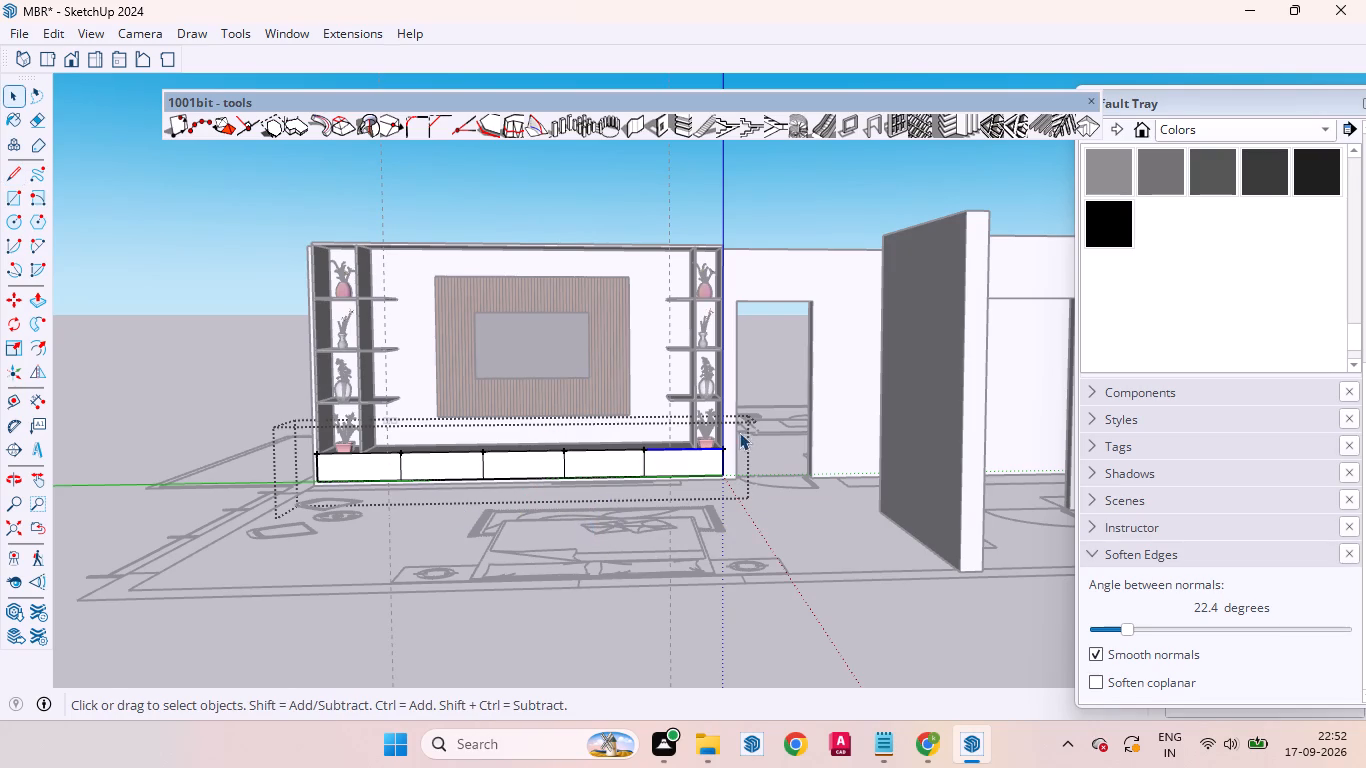
Select the face of the front panel's leftmost section together with its bounding edges.
{"action": "scroll", "coordinate": [292, 486], "scroll_direction": "up", "scroll_amount": 8}
{"action": "scroll", "coordinate": [347, 473], "scroll_direction": "down", "scroll_amount": 1}
{"action": "scroll", "coordinate": [347, 473], "scroll_direction": "up", "scroll_amount": 14}
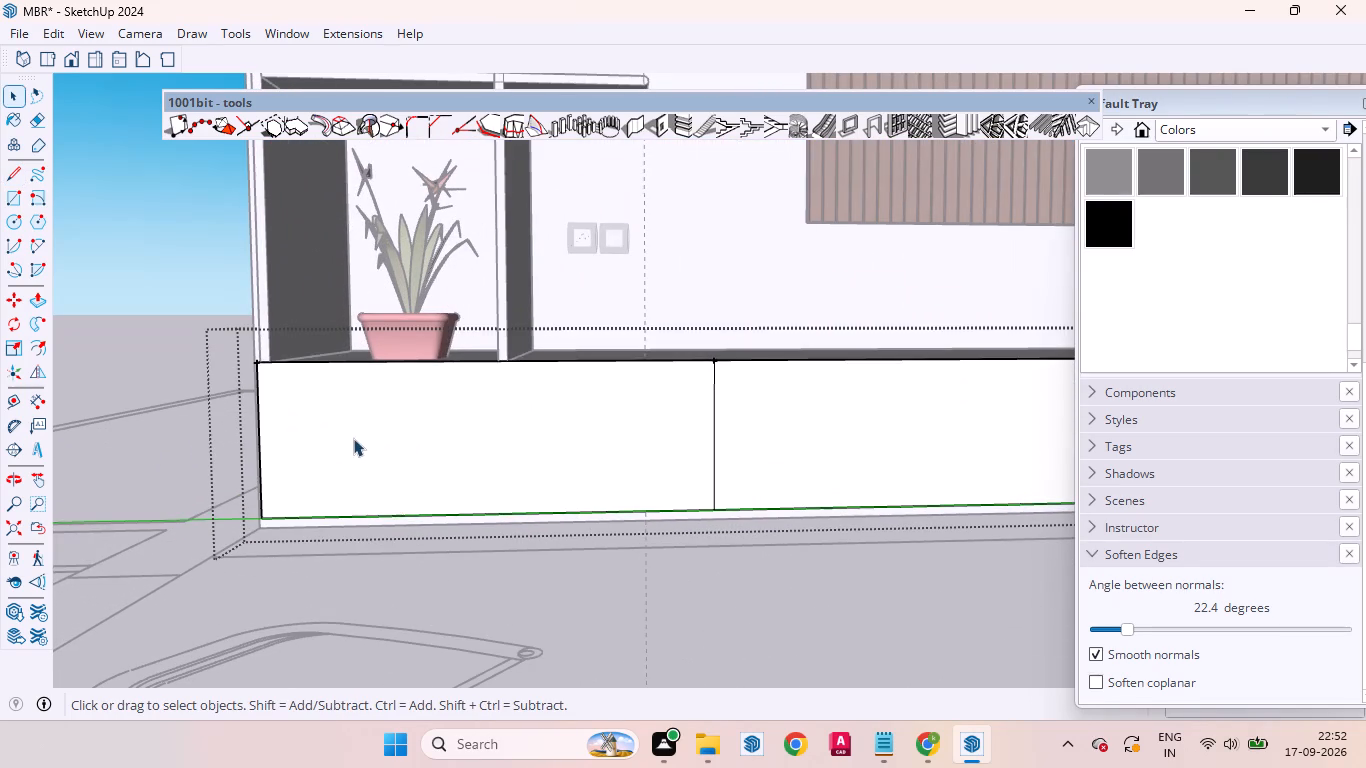
{"action": "left_click", "coordinate": [360, 432]}
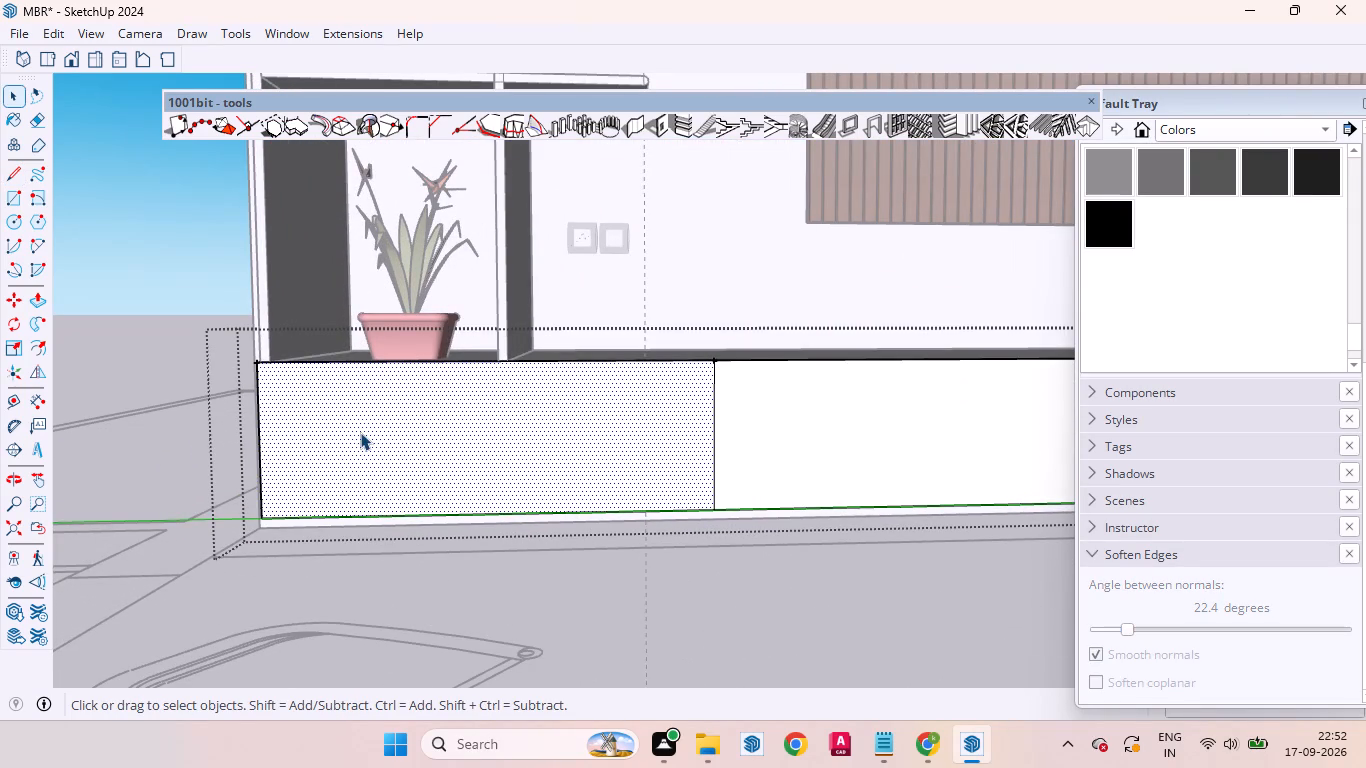
{"action": "double_click", "coordinate": [360, 432]}
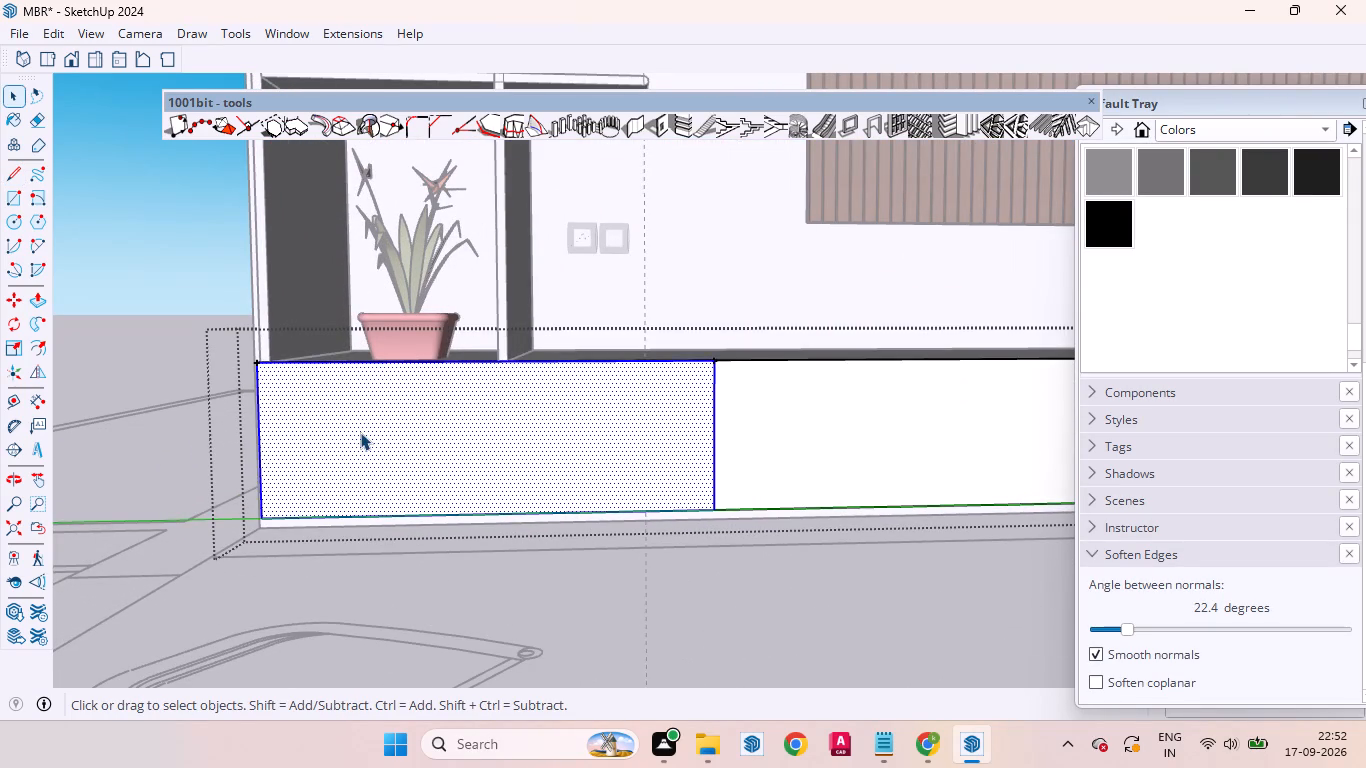
{"action": "middle_click_drag", "start_coordinate": [276, 422], "coordinate": [569, 420]}
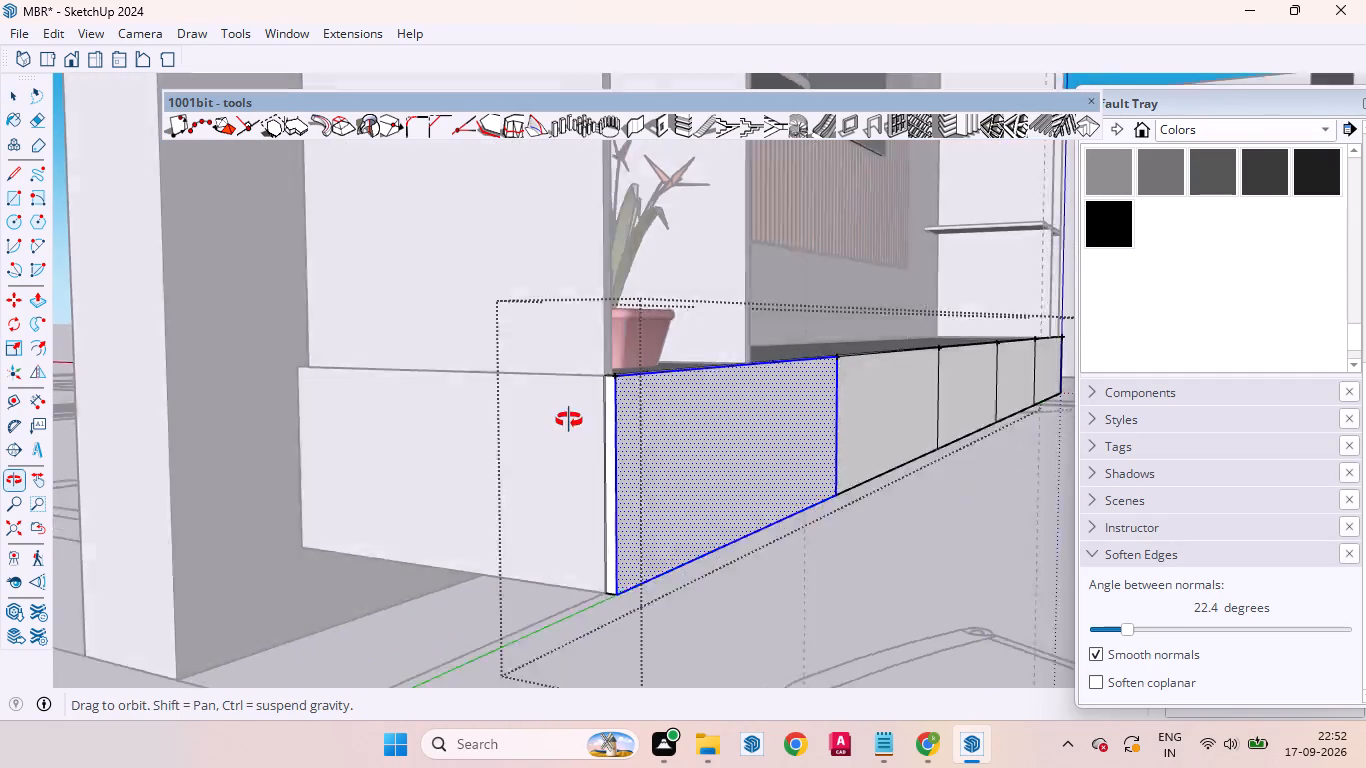
{"action": "middle_click_drag", "start_coordinate": [569, 420], "coordinate": [299, 404]}
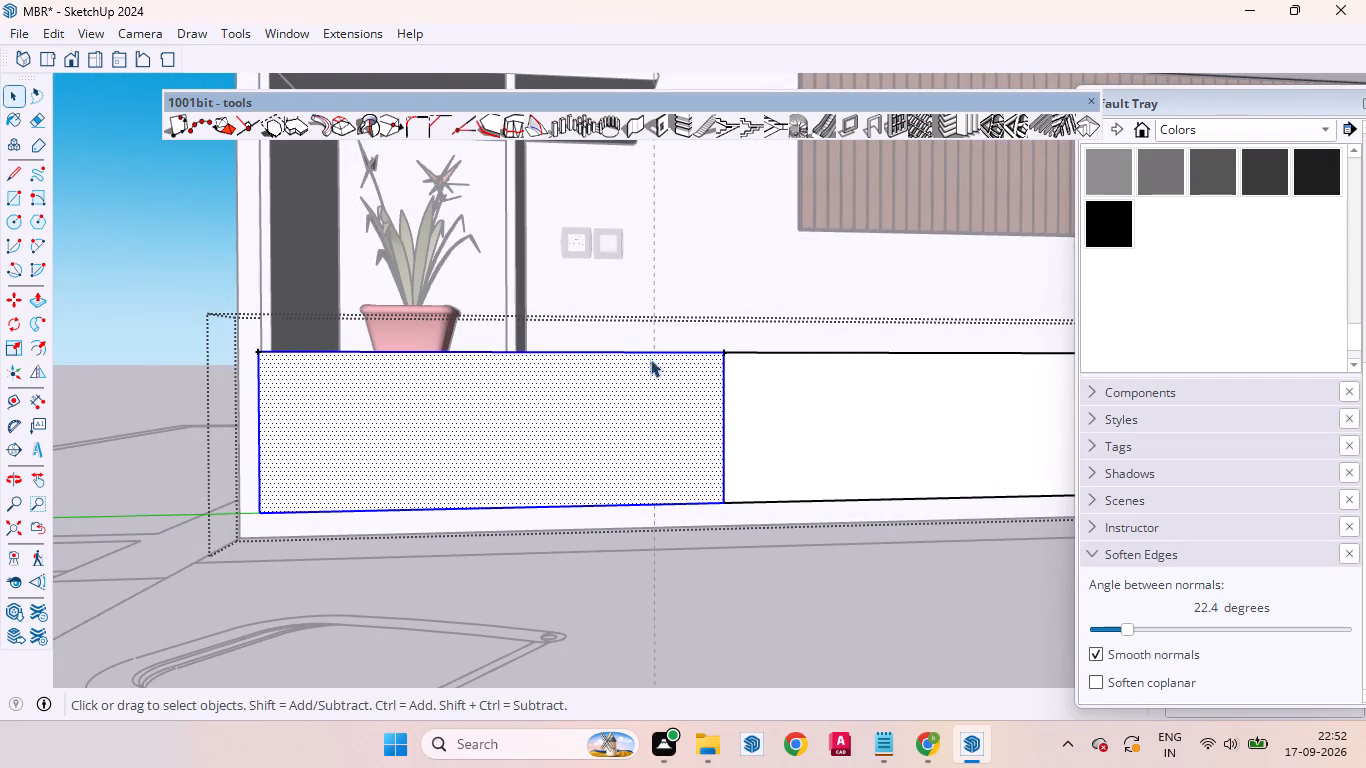
{"action": "scroll", "coordinate": [740, 359], "scroll_direction": "up", "scroll_amount": 12}
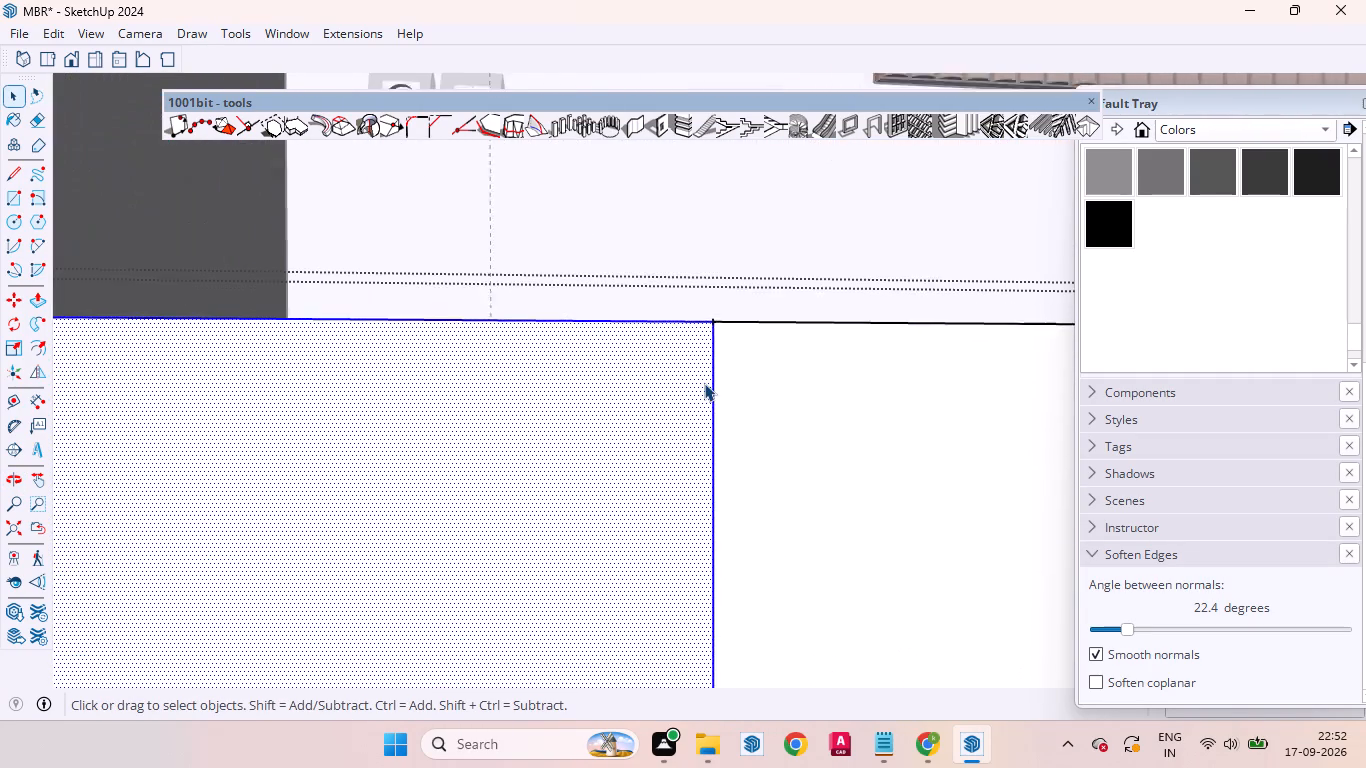
{"action": "scroll", "coordinate": [704, 383], "scroll_direction": "up", "scroll_amount": 2}
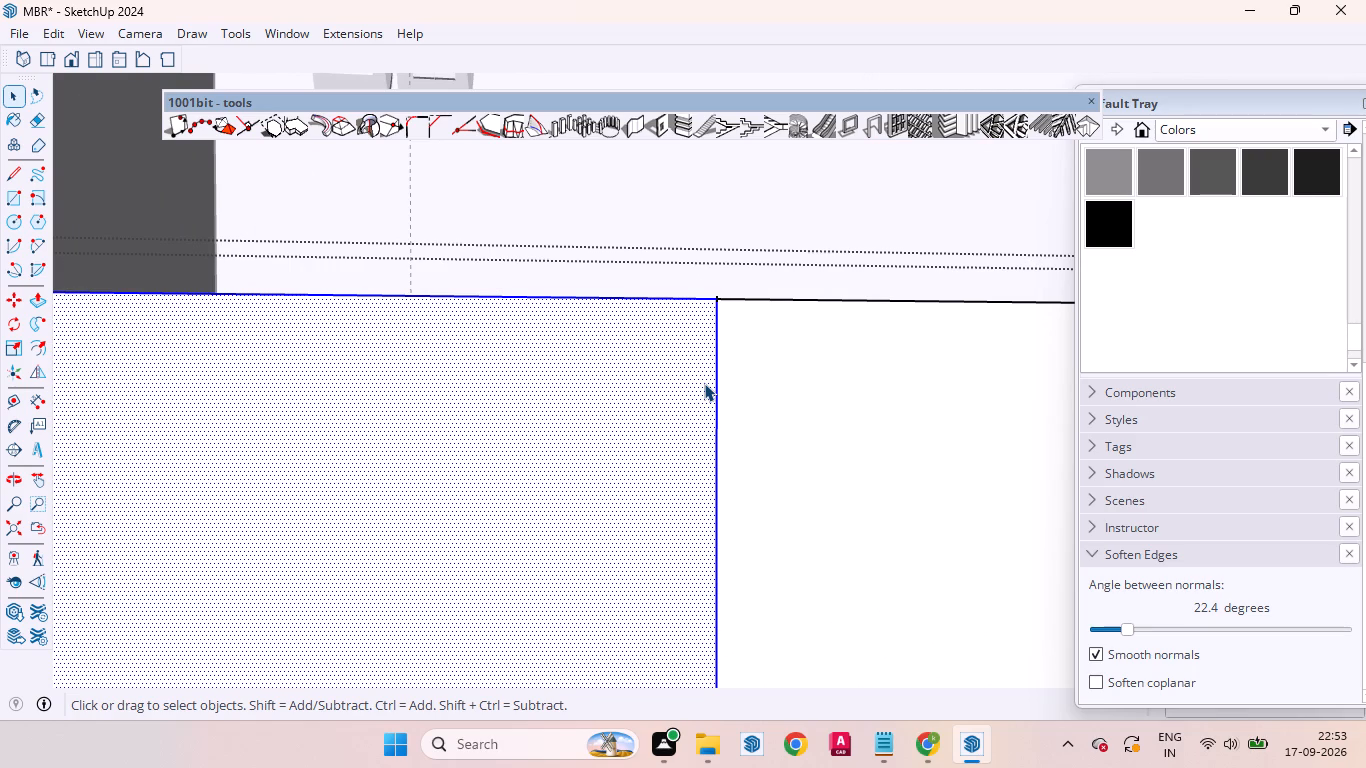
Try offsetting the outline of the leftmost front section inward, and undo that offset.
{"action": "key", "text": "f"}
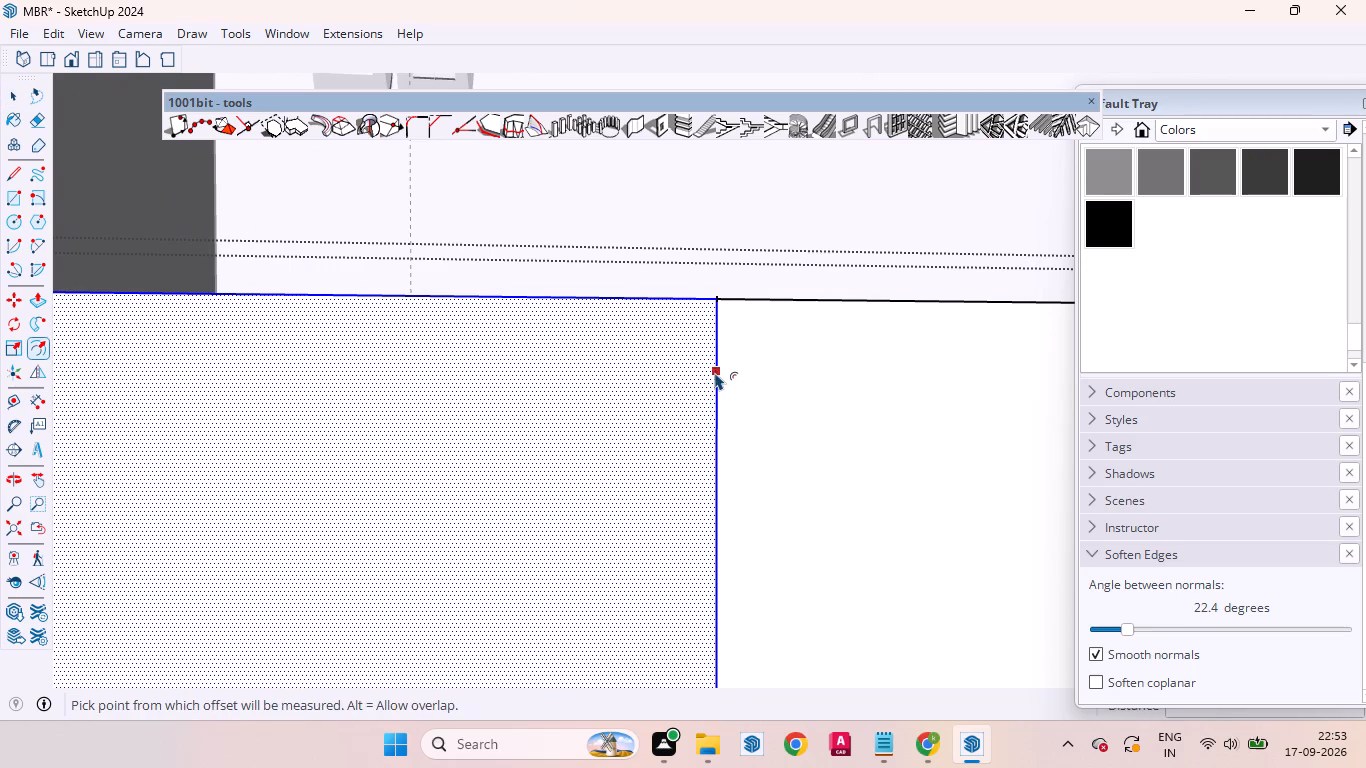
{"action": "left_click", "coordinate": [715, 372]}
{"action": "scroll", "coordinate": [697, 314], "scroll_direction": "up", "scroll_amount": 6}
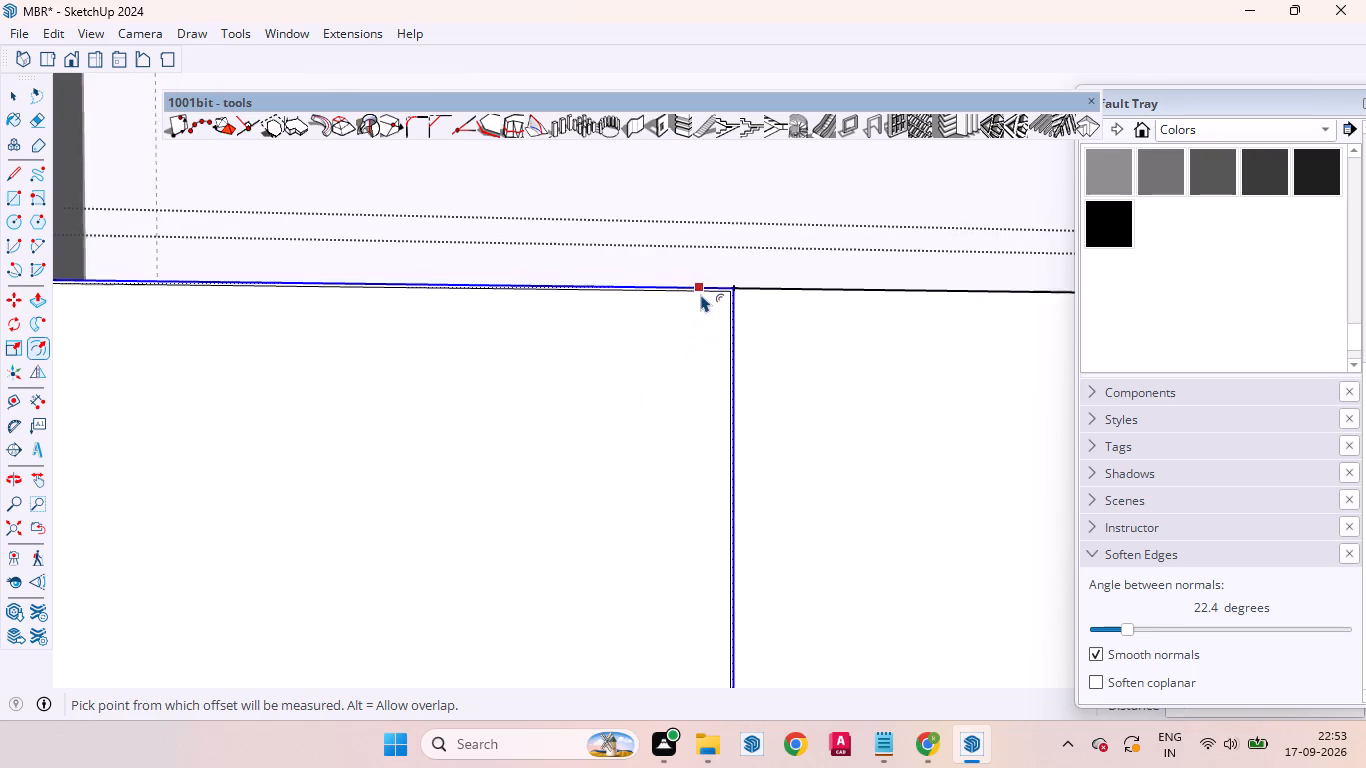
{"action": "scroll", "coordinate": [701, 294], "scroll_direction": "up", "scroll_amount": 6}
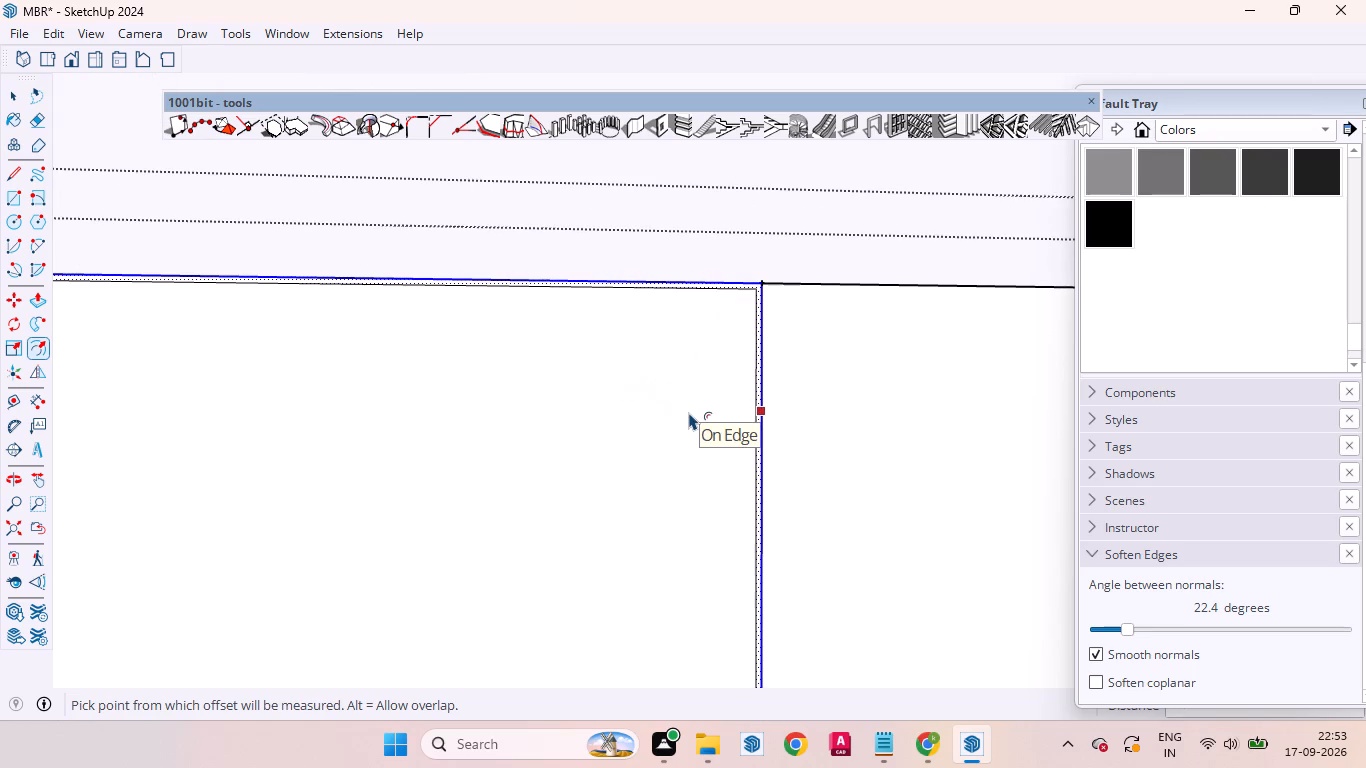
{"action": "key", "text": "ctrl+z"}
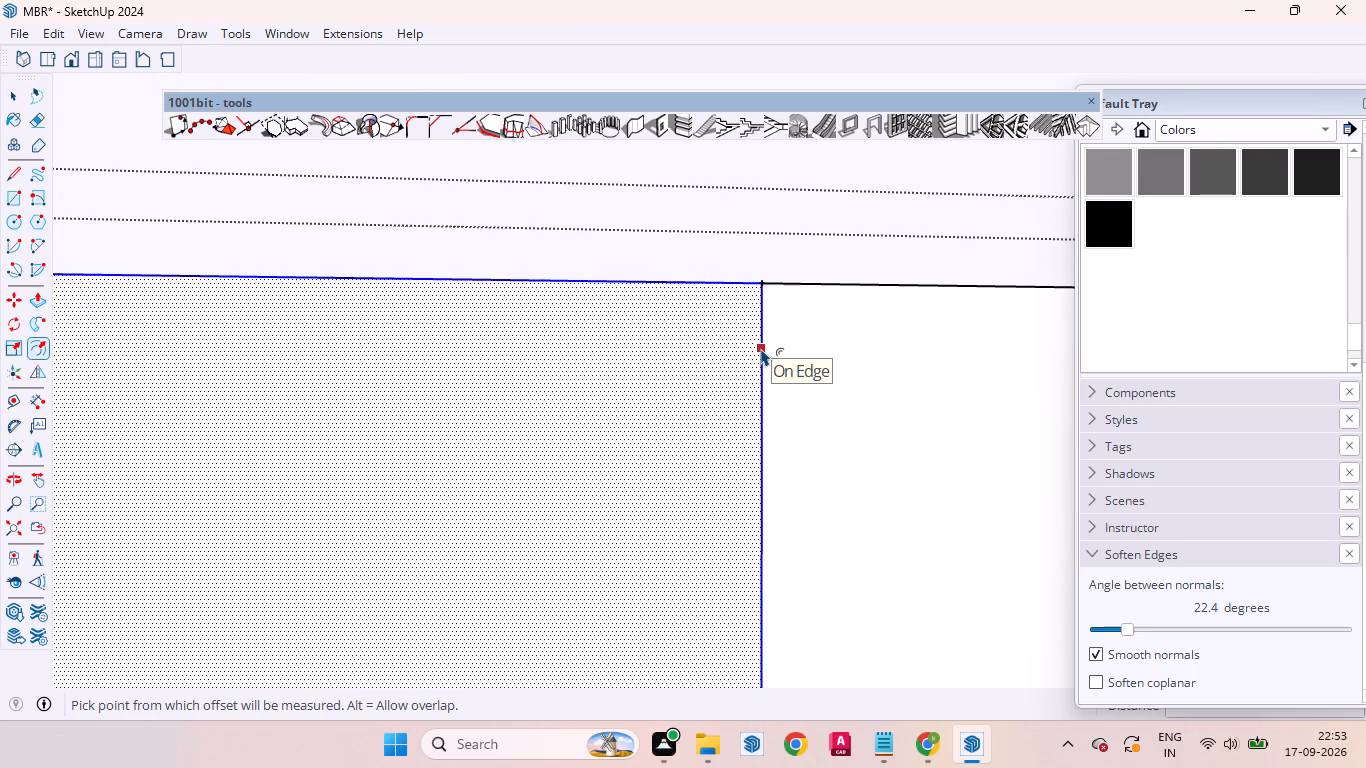
Offset the outline of the leftmost front section inward by 2 mm.
{"action": "left_click", "coordinate": [761, 348]}
{"action": "type", "text": "2MM"}
{"action": "key", "text": "Return"}
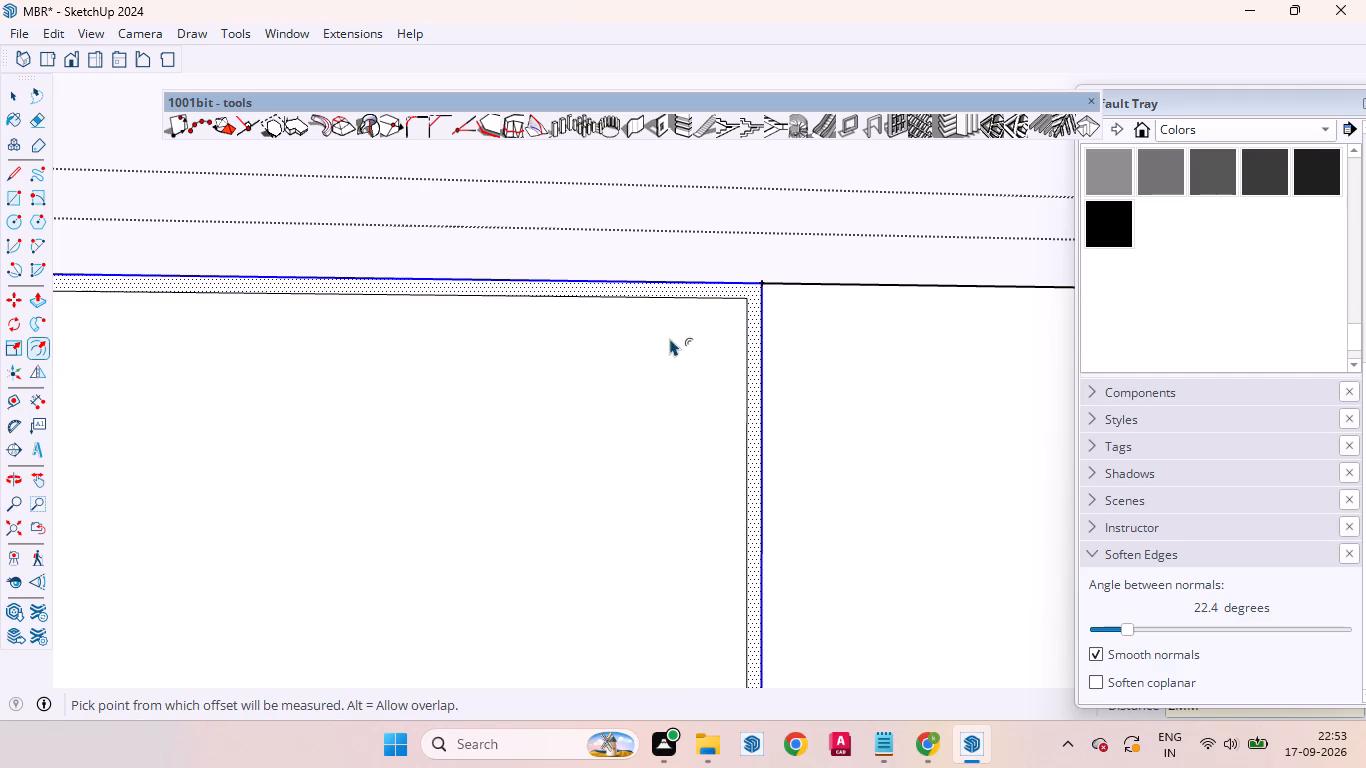
Select the second front section from the left with its edges and offset its outline inward by 2 mm.
{"action": "scroll", "coordinate": [586, 309], "scroll_direction": "down", "scroll_amount": 17}
{"action": "scroll", "coordinate": [564, 334], "scroll_direction": "up", "scroll_amount": 4}
{"action": "scroll", "coordinate": [564, 334], "scroll_direction": "down", "scroll_amount": 3}
{"action": "key", "text": "space"}
{"action": "scroll", "coordinate": [626, 366], "scroll_direction": "down", "scroll_amount": 5}
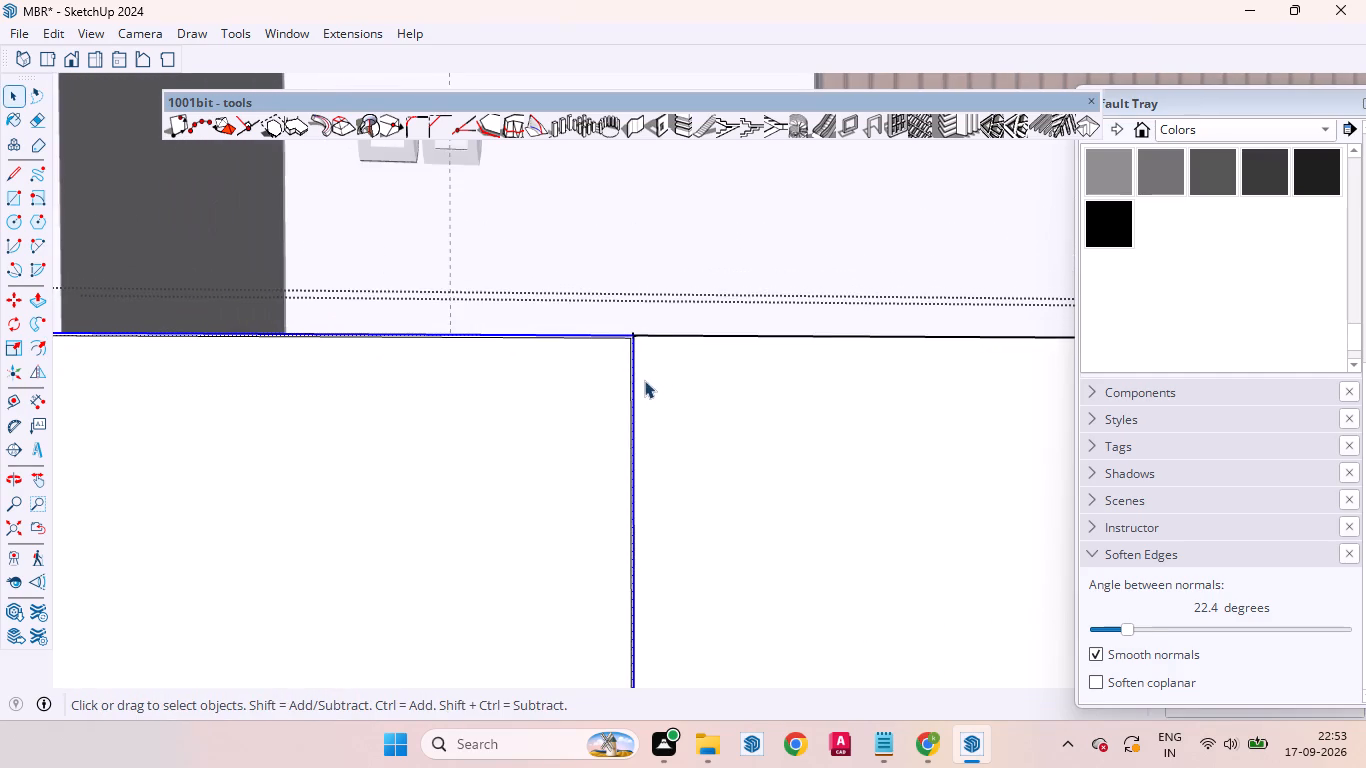
{"action": "scroll", "coordinate": [571, 386], "scroll_direction": "up", "scroll_amount": 7}
{"action": "scroll", "coordinate": [653, 322], "scroll_direction": "up", "scroll_amount": 7}
{"action": "scroll", "coordinate": [688, 286], "scroll_direction": "down", "scroll_amount": 16}
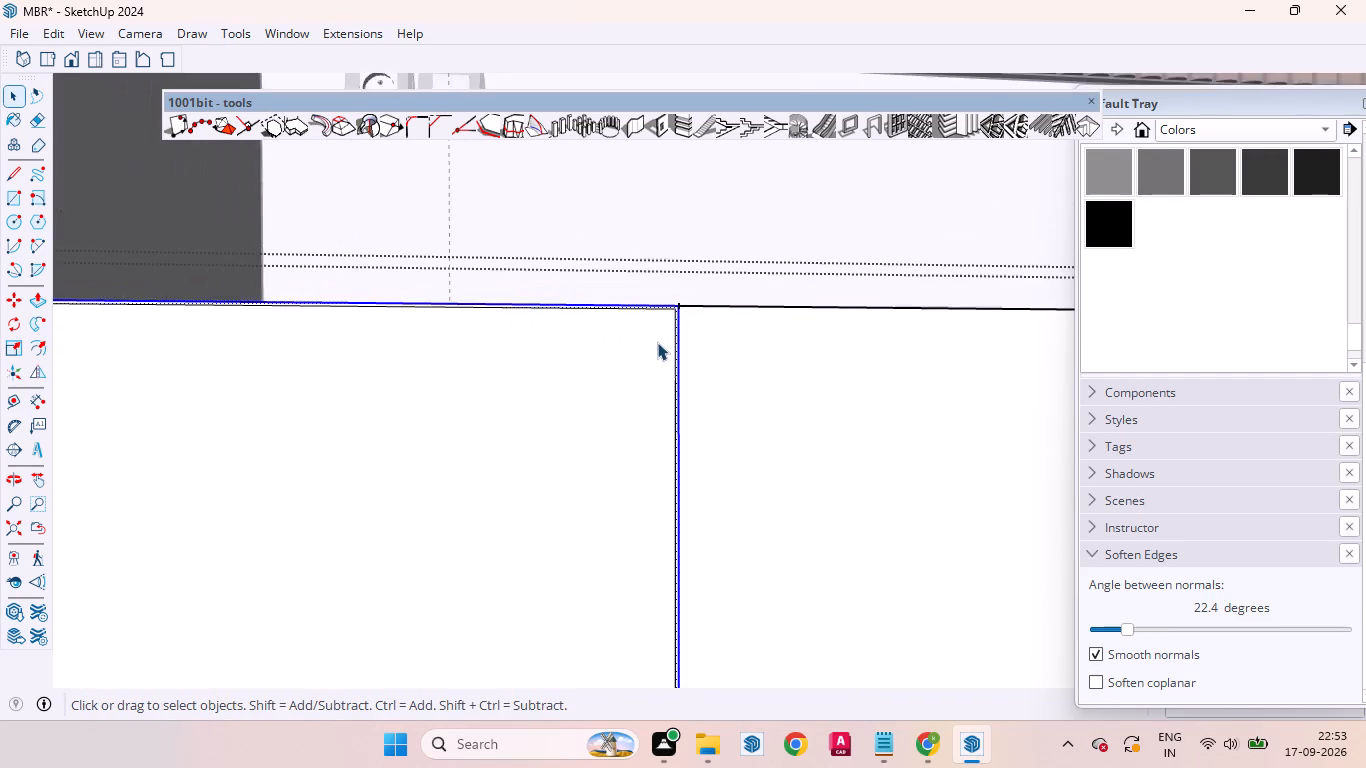
{"action": "scroll", "coordinate": [663, 332], "scroll_direction": "up", "scroll_amount": 14}
{"action": "scroll", "coordinate": [597, 346], "scroll_direction": "down", "scroll_amount": 5}
{"action": "scroll", "coordinate": [586, 352], "scroll_direction": "up", "scroll_amount": 1}
{"action": "scroll", "coordinate": [586, 352], "scroll_direction": "down", "scroll_amount": 8}
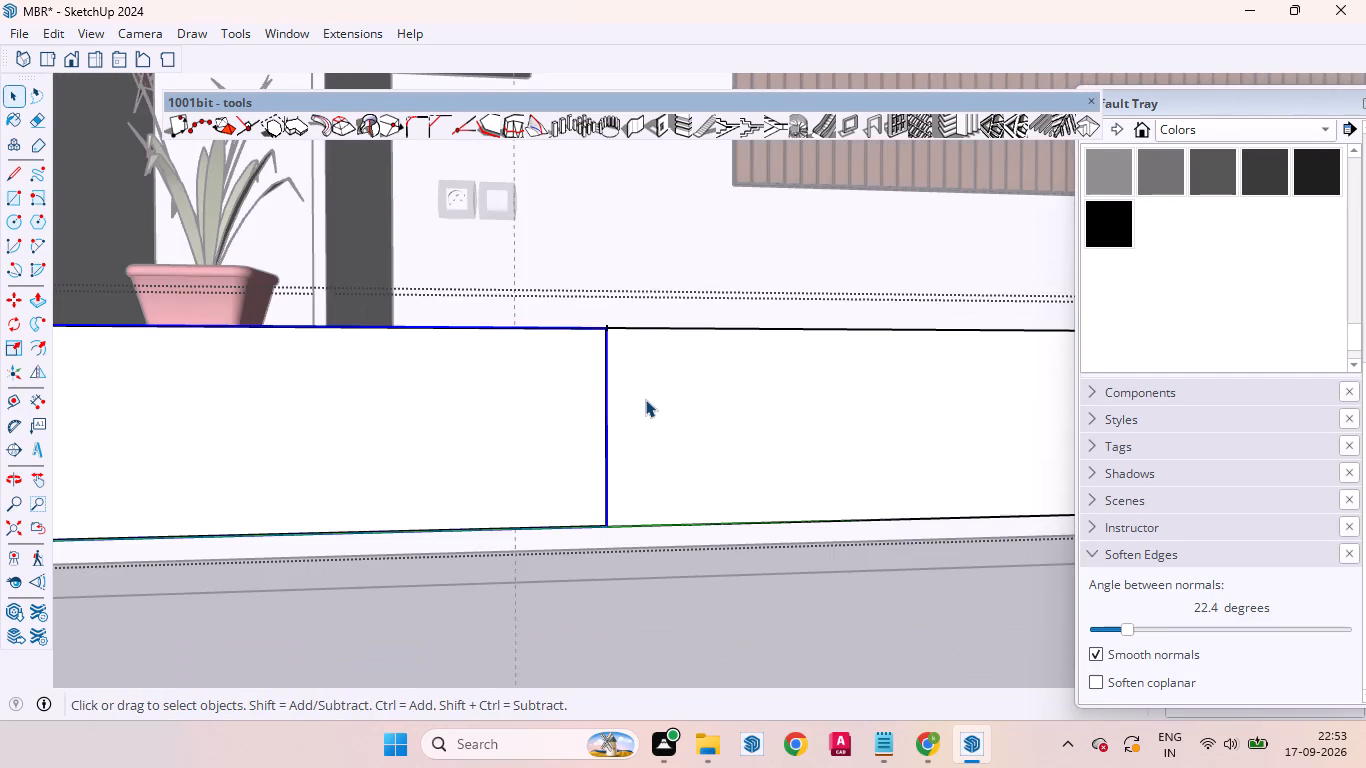
{"action": "scroll", "coordinate": [470, 368], "scroll_direction": "down", "scroll_amount": 11}
{"action": "scroll", "coordinate": [684, 377], "scroll_direction": "up", "scroll_amount": 6}
{"action": "left_click", "coordinate": [667, 388]}
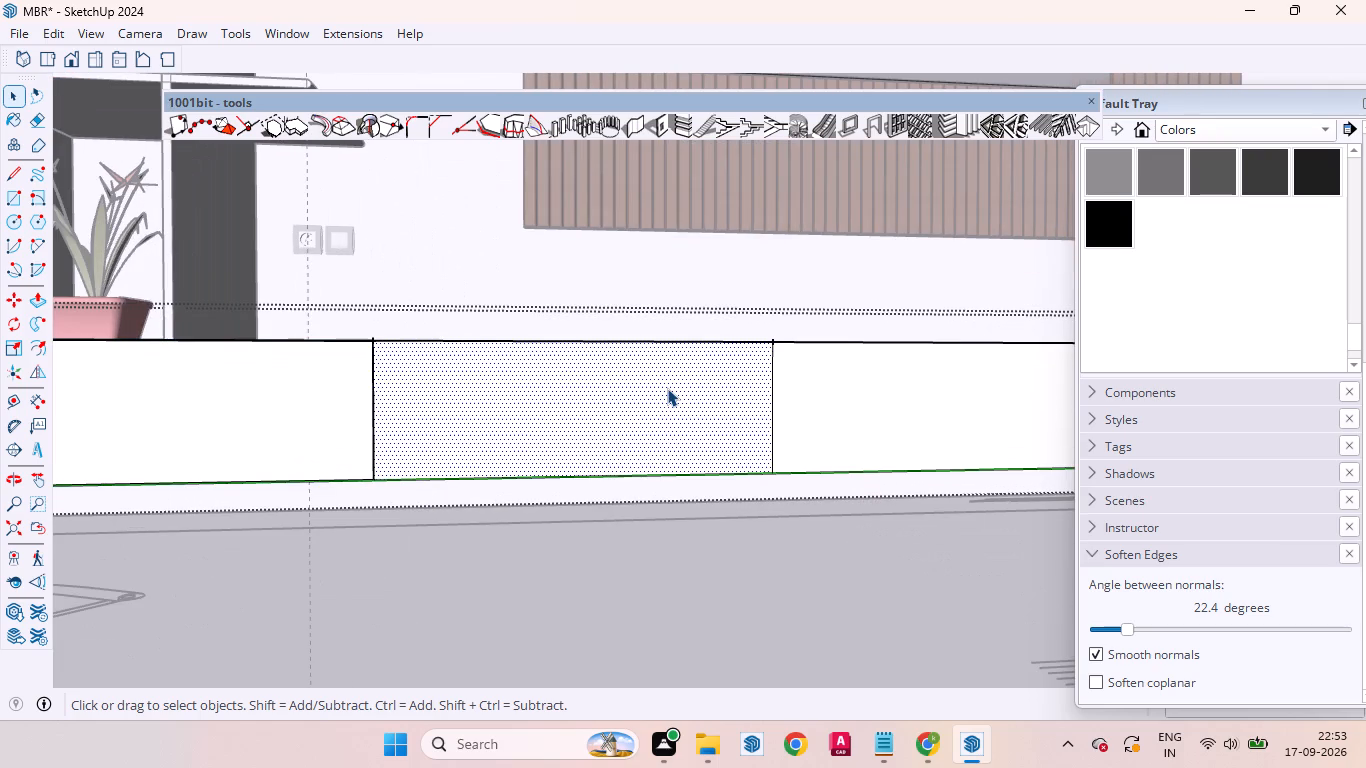
{"action": "left_click", "coordinate": [667, 388]}
{"action": "left_click", "coordinate": [667, 388]}
{"action": "scroll", "coordinate": [760, 374], "scroll_direction": "up", "scroll_amount": 8}
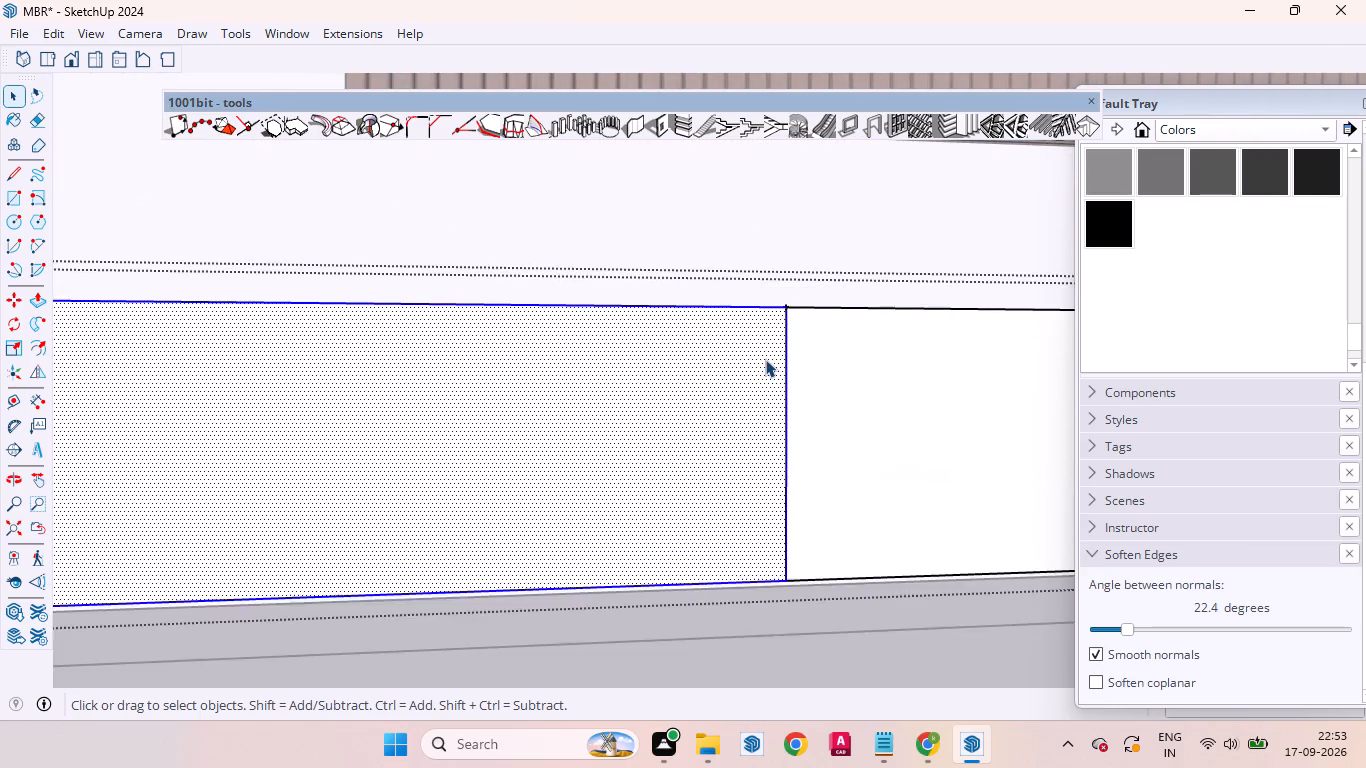
{"action": "scroll", "coordinate": [765, 359], "scroll_direction": "up", "scroll_amount": 6}
{"action": "middle_click_drag", "start_coordinate": [765, 359], "coordinate": [589, 604]}
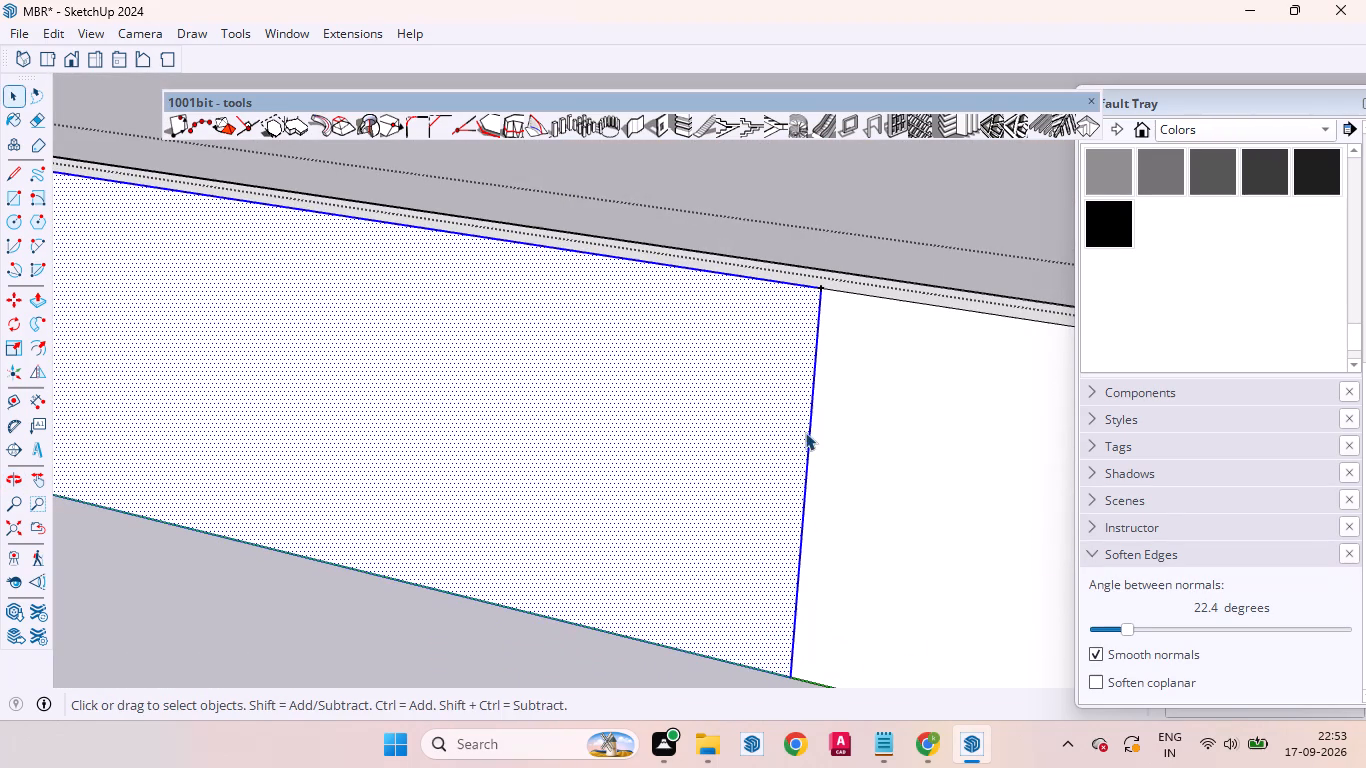
{"action": "key", "text": "f"}
{"action": "left_click", "coordinate": [811, 348]}
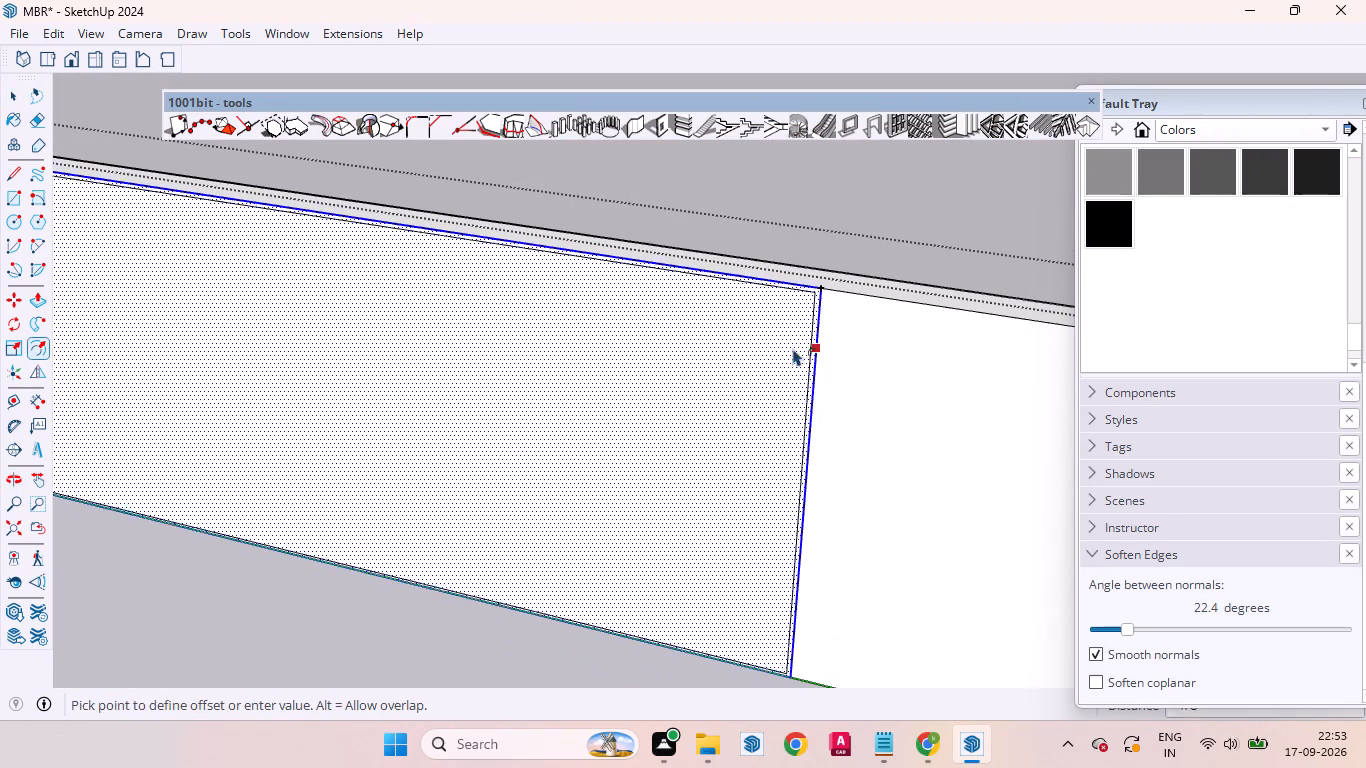
{"action": "key", "text": "2"}
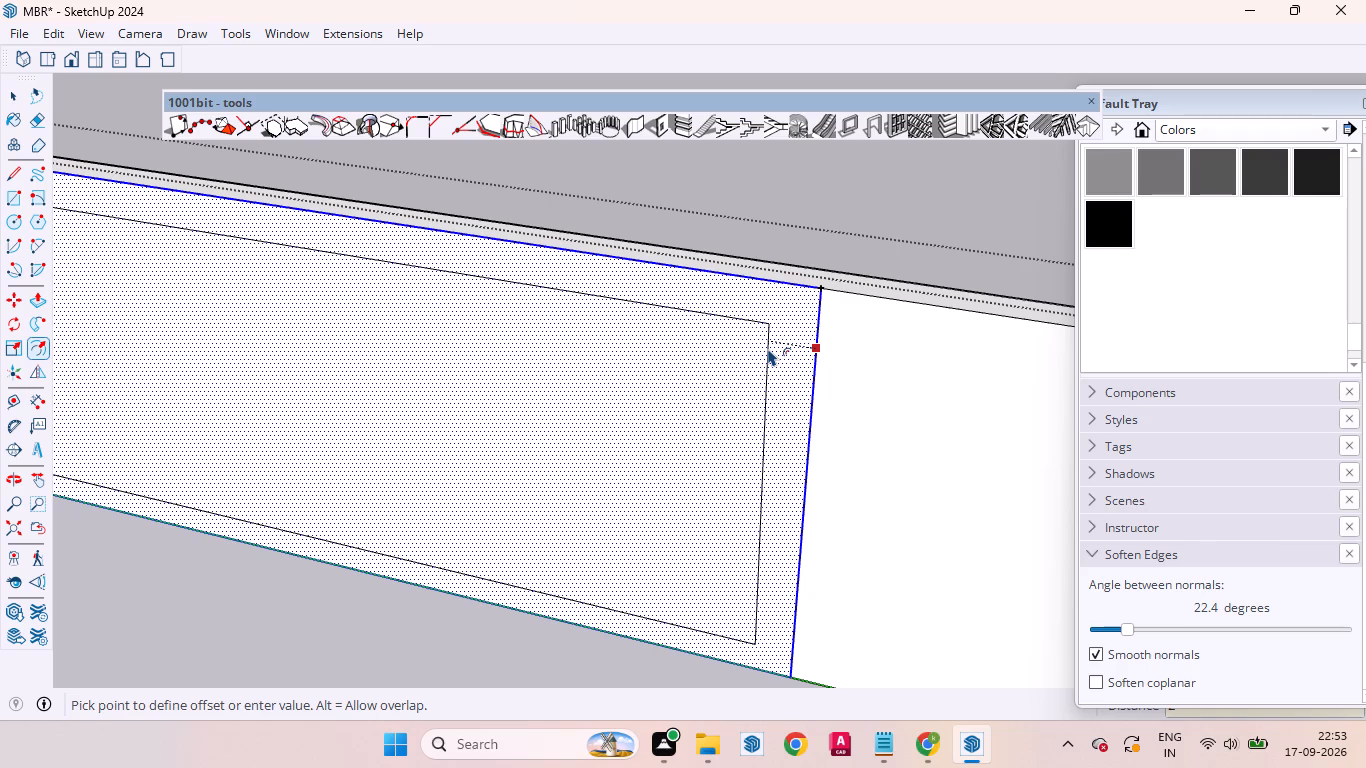
{"action": "type", "text": "MM"}
{"action": "key", "text": "Return"}
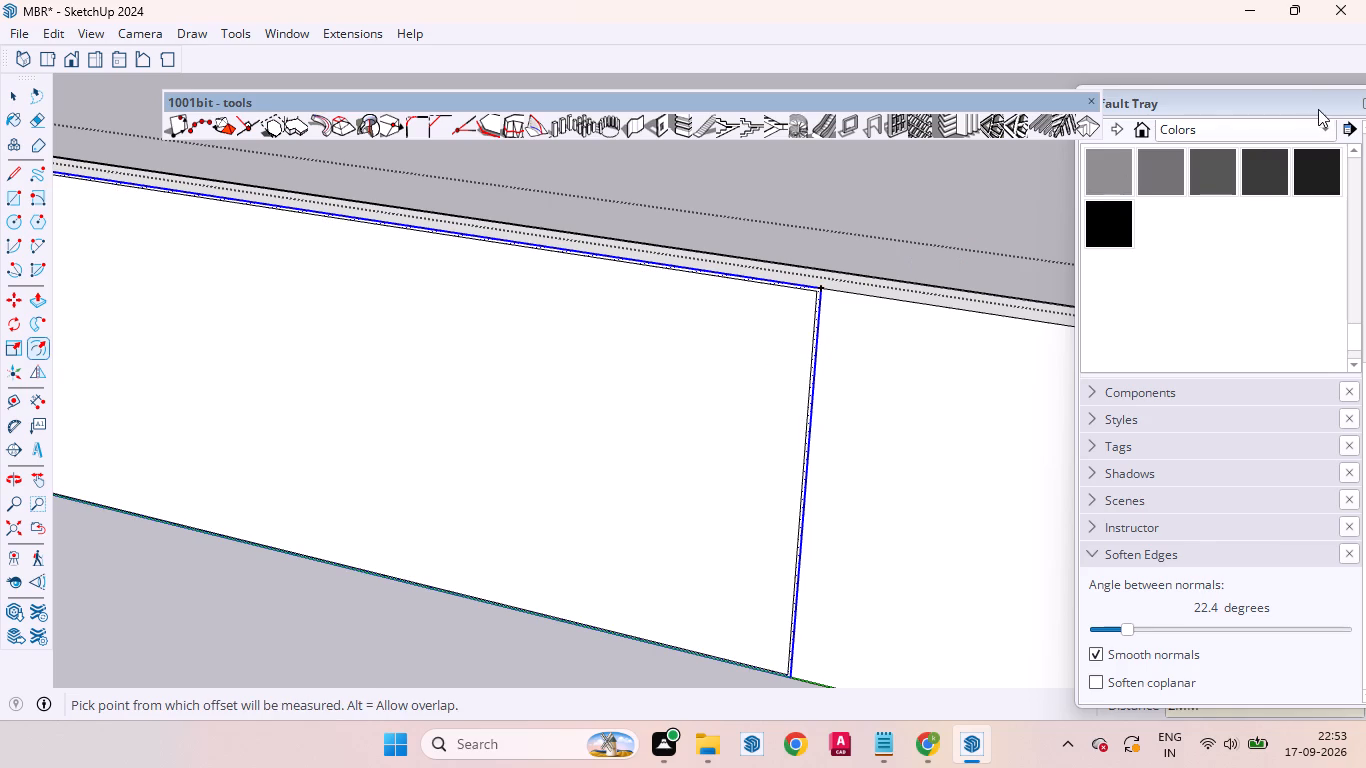
Hide the Default Tray to free the modelling area, and clear the selection.
{"action": "left_click", "coordinate": [1365, 104]}
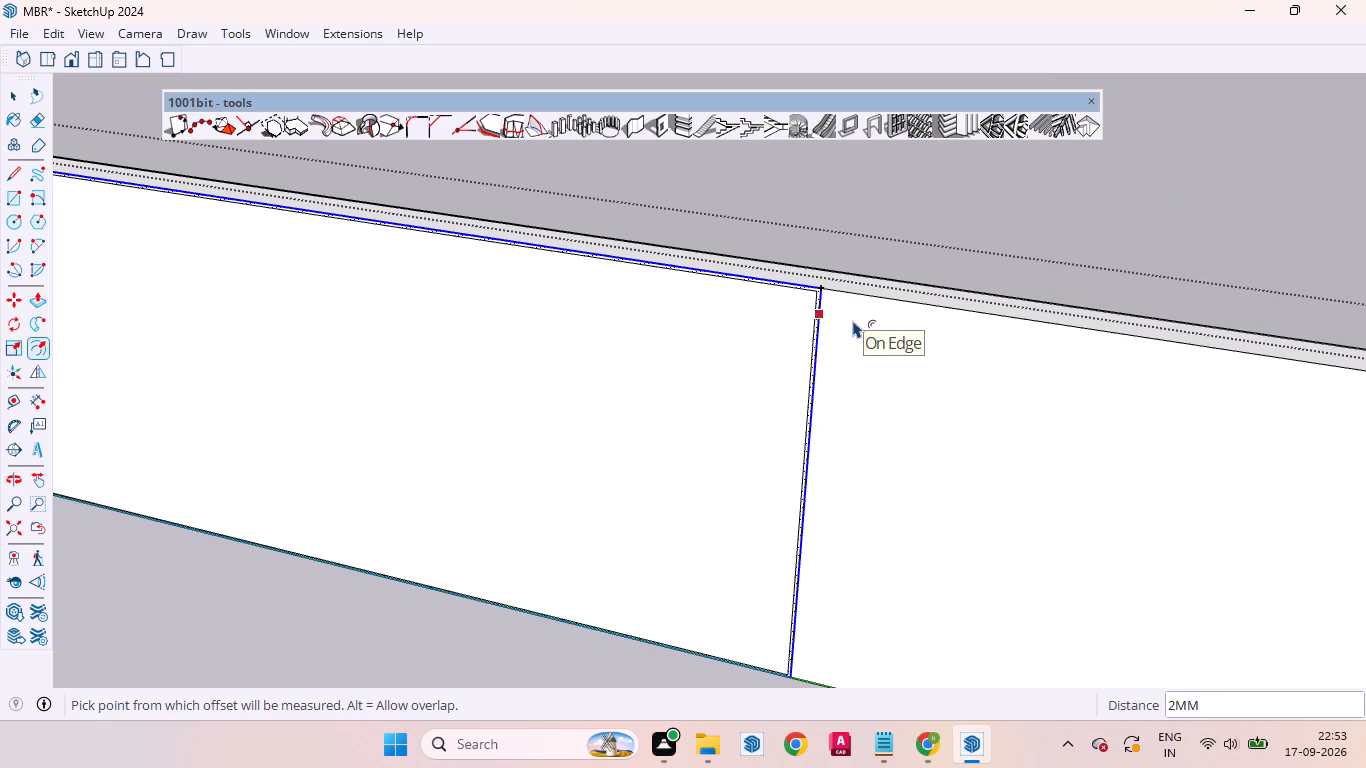
{"action": "key", "text": "Escape"}
Select the middle front section with its edges and offset its outline inward by 2 mm.
{"action": "scroll", "coordinate": [661, 355], "scroll_direction": "down", "scroll_amount": 7}
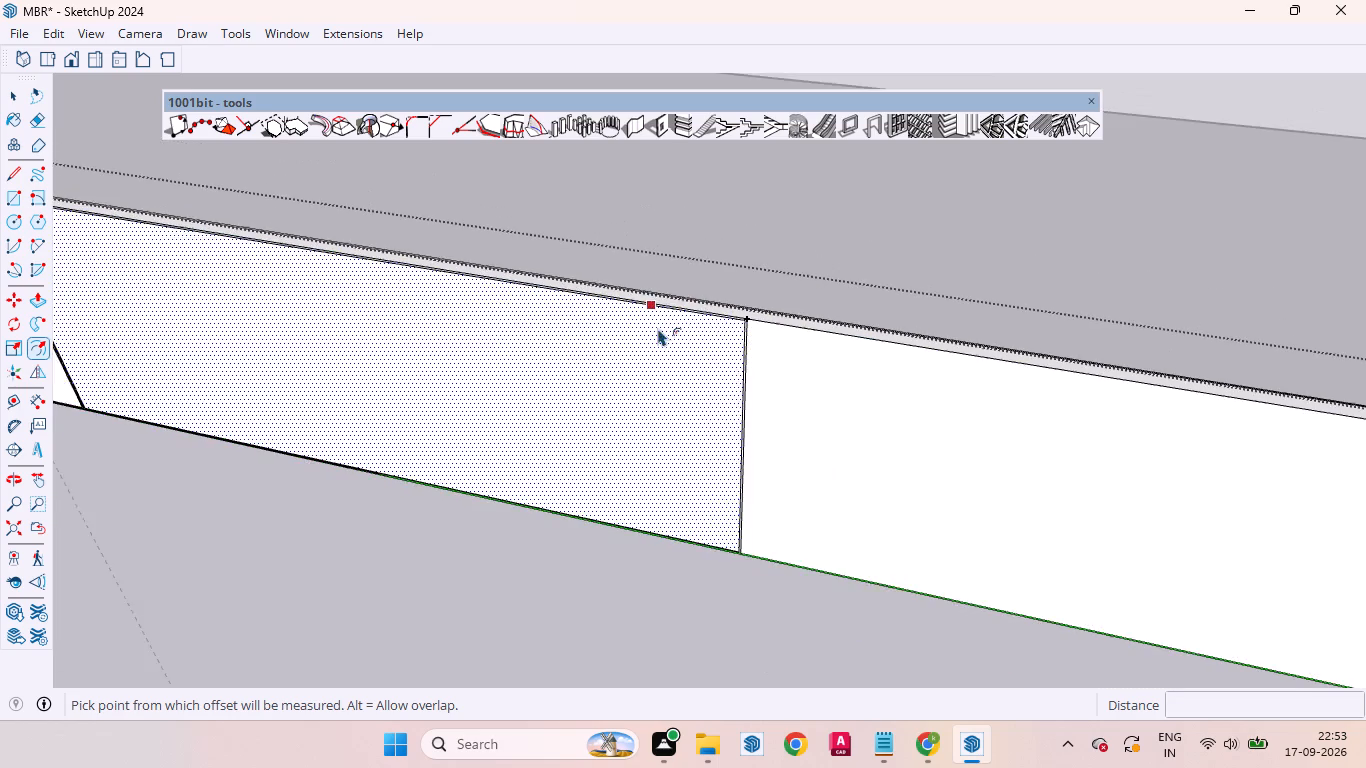
{"action": "scroll", "coordinate": [658, 328], "scroll_direction": "down", "scroll_amount": 6}
{"action": "middle_click_drag", "start_coordinate": [688, 422], "coordinate": [824, 404]}
{"action": "scroll", "coordinate": [543, 350], "scroll_direction": "down", "scroll_amount": 6}
{"action": "scroll", "coordinate": [989, 374], "scroll_direction": "up", "scroll_amount": 4}
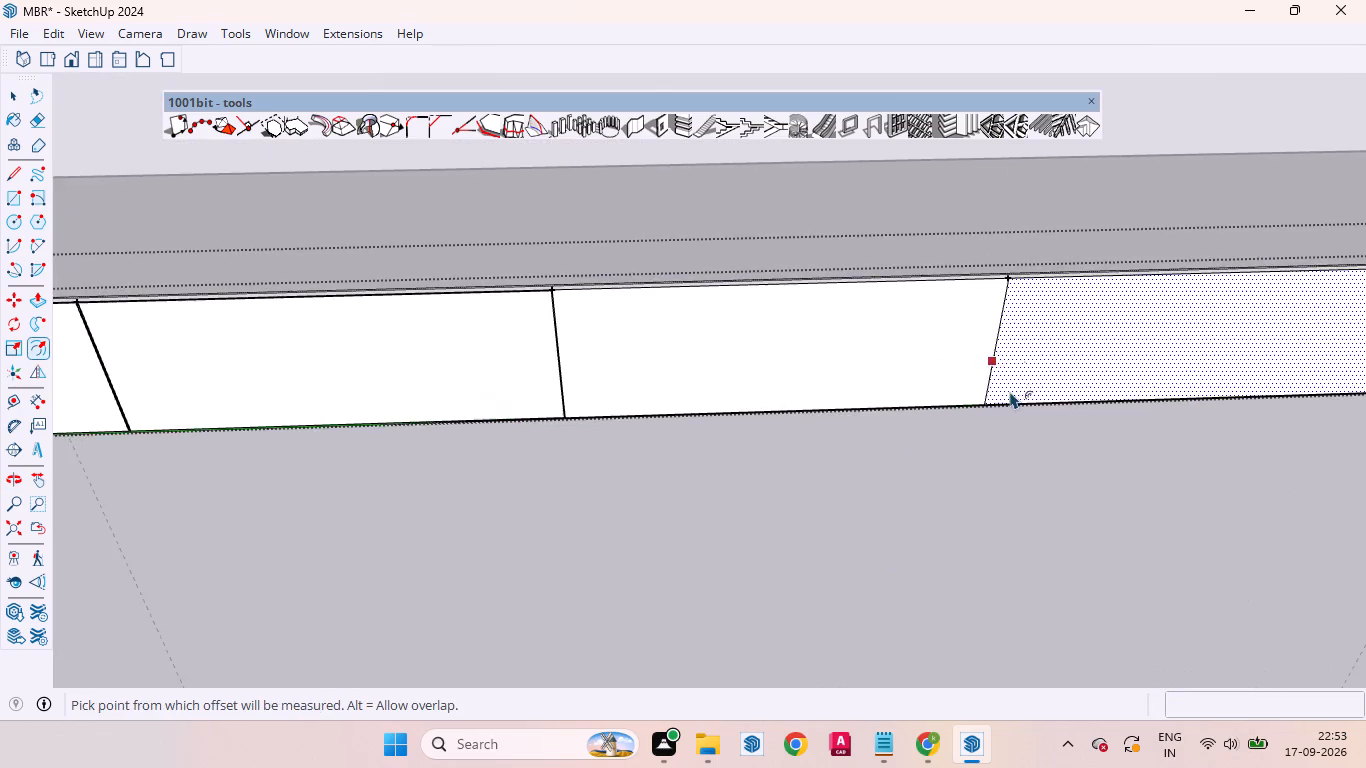
{"action": "middle_click_drag", "start_coordinate": [1010, 401], "coordinate": [994, 279]}
{"action": "key", "text": "space"}
{"action": "scroll", "coordinate": [956, 303], "scroll_direction": "up", "scroll_amount": 4}
{"action": "scroll", "coordinate": [944, 305], "scroll_direction": "down", "scroll_amount": 1}
{"action": "double_click", "coordinate": [909, 309]}
{"action": "scroll", "coordinate": [503, 282], "scroll_direction": "up", "scroll_amount": 6}
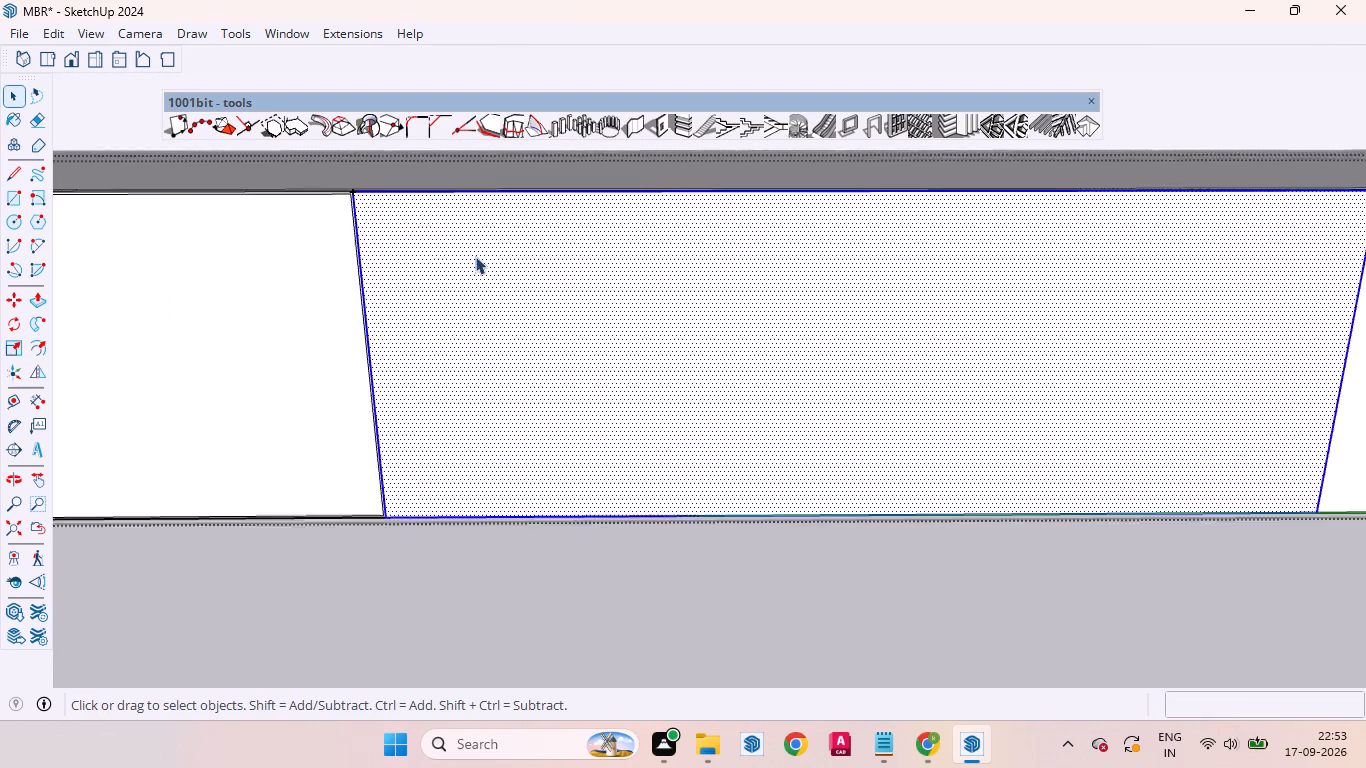
{"action": "scroll", "coordinate": [475, 256], "scroll_direction": "up", "scroll_amount": 1}
{"action": "scroll", "coordinate": [389, 187], "scroll_direction": "up", "scroll_amount": 6}
{"action": "middle_click_drag", "start_coordinate": [361, 250], "coordinate": [364, 393]}
{"action": "scroll", "coordinate": [364, 393], "scroll_direction": "up", "scroll_amount": 1}
{"action": "key", "text": "f"}
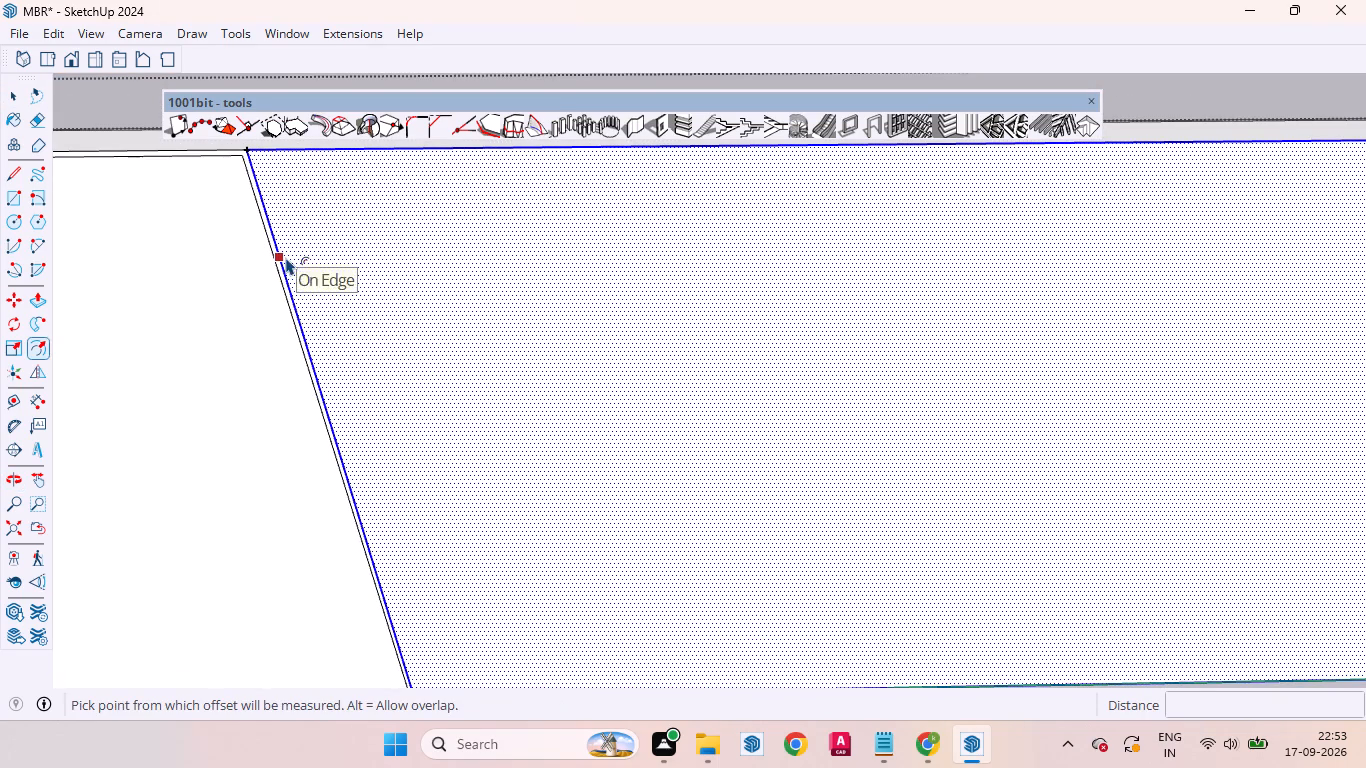
{"action": "left_click", "coordinate": [286, 257]}
{"action": "key", "text": "2"}
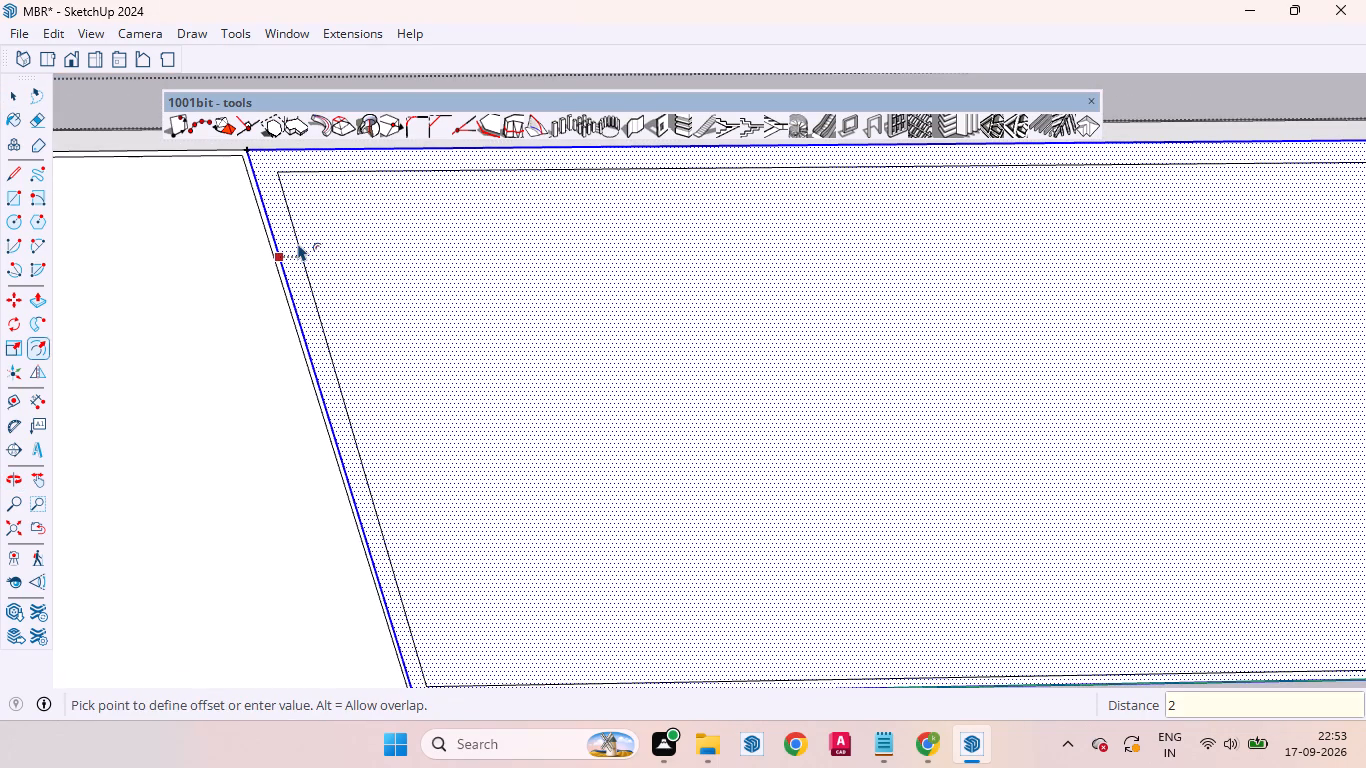
{"action": "type", "text": "MM"}
{"action": "key", "text": "Return"}
Select the fourth front section from the left with its edges and offset its outline inward by 2 mm.
{"action": "scroll", "coordinate": [397, 230], "scroll_direction": "down", "scroll_amount": 3}
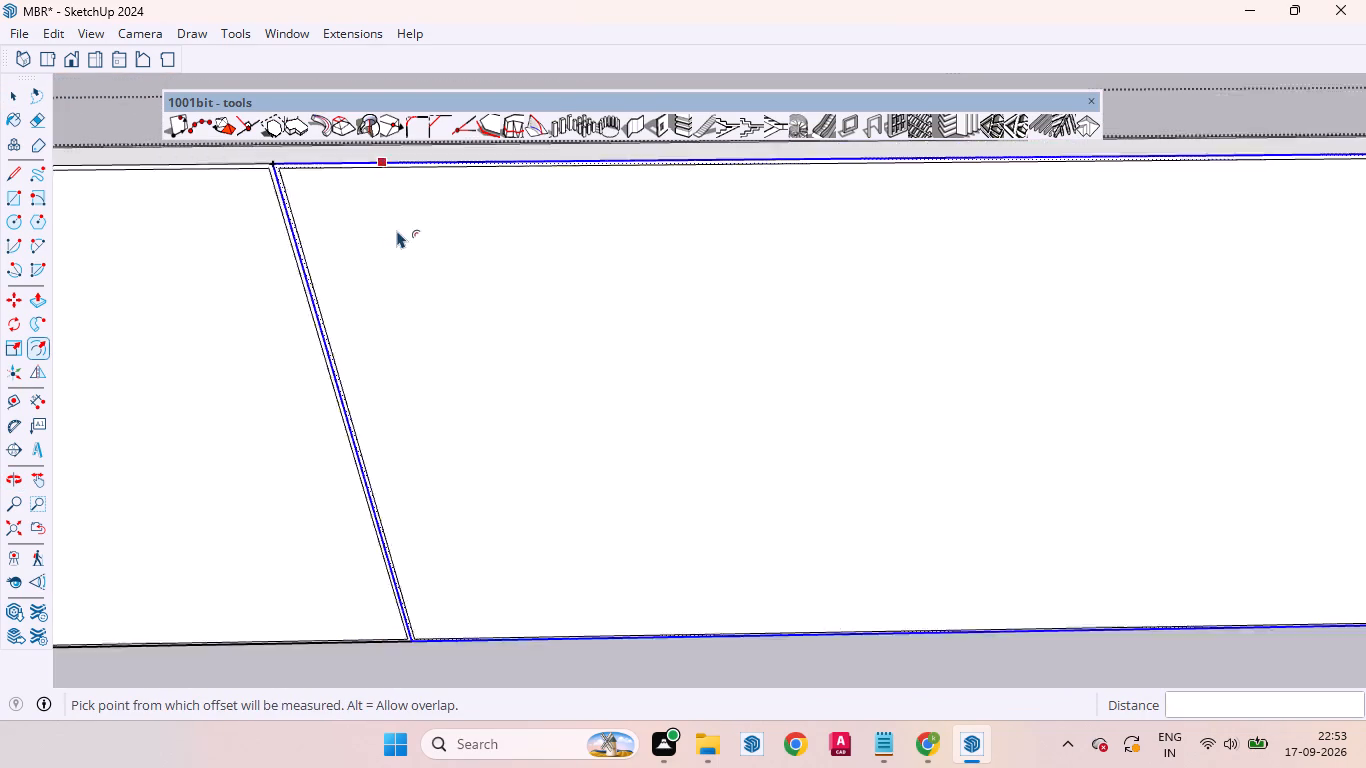
{"action": "scroll", "coordinate": [397, 230], "scroll_direction": "down", "scroll_amount": 15}
{"action": "middle_click_drag", "start_coordinate": [644, 321], "coordinate": [608, 202]}
{"action": "scroll", "coordinate": [500, 239], "scroll_direction": "down", "scroll_amount": 8}
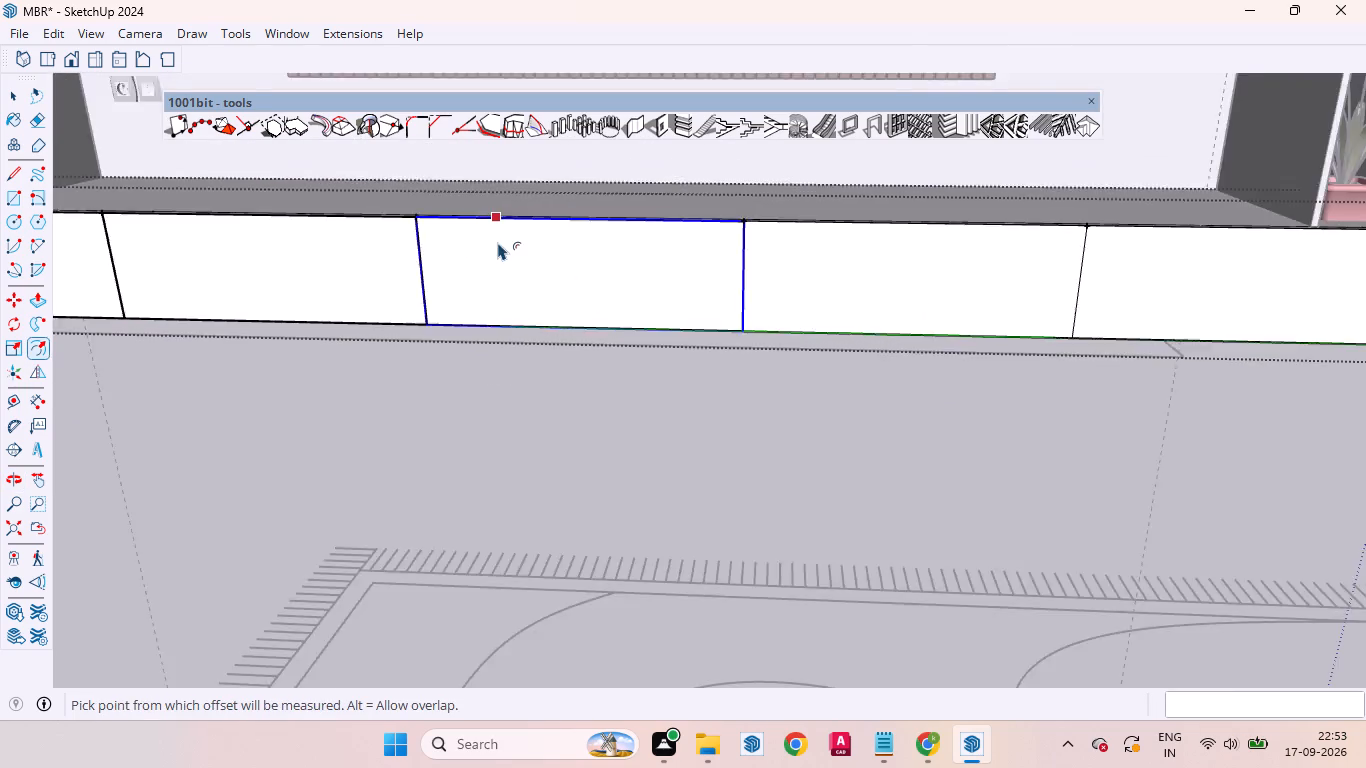
{"action": "scroll", "coordinate": [498, 242], "scroll_direction": "down", "scroll_amount": 6}
{"action": "key", "text": "space"}
{"action": "left_click", "coordinate": [726, 326]}
{"action": "scroll", "coordinate": [724, 253], "scroll_direction": "up", "scroll_amount": 12}
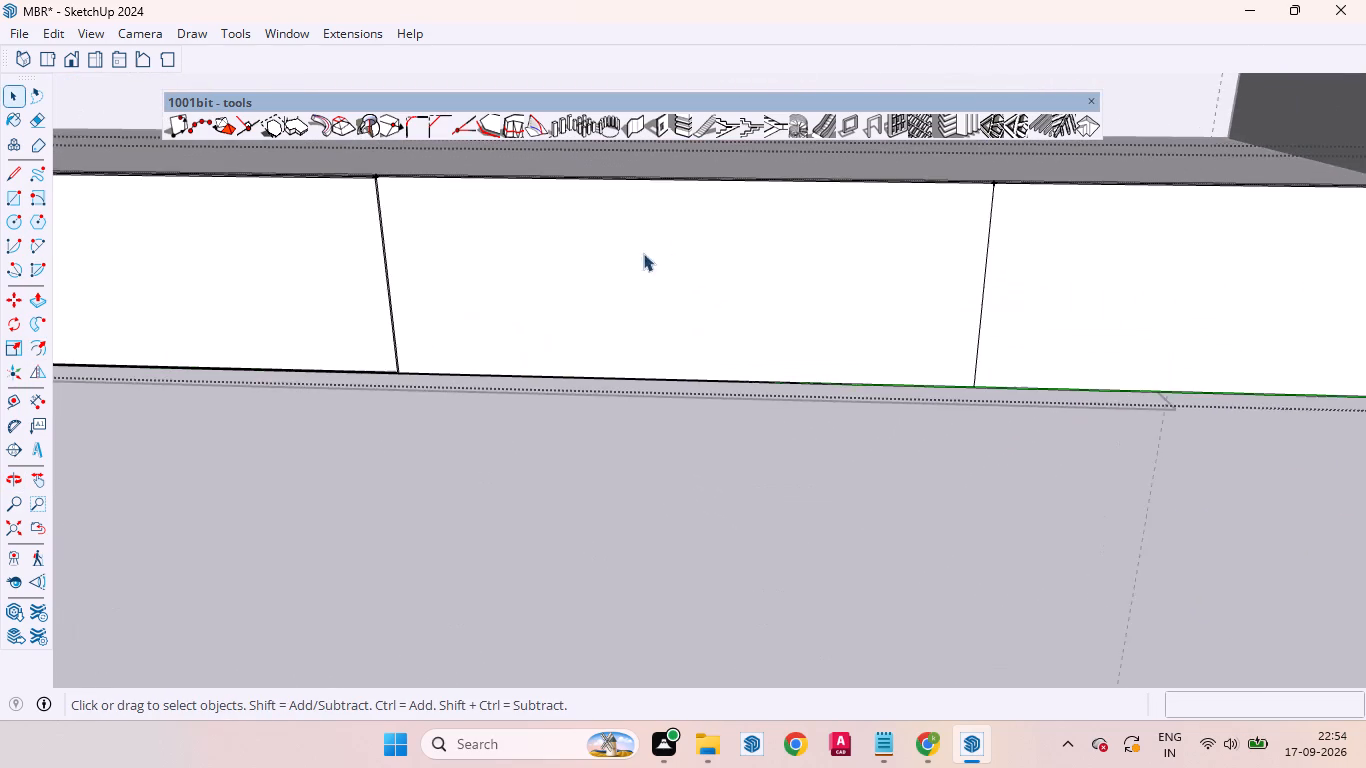
{"action": "scroll", "coordinate": [429, 225], "scroll_direction": "up", "scroll_amount": 6}
{"action": "scroll", "coordinate": [495, 279], "scroll_direction": "down", "scroll_amount": 1}
{"action": "middle_click_drag", "start_coordinate": [487, 292], "coordinate": [492, 393]}
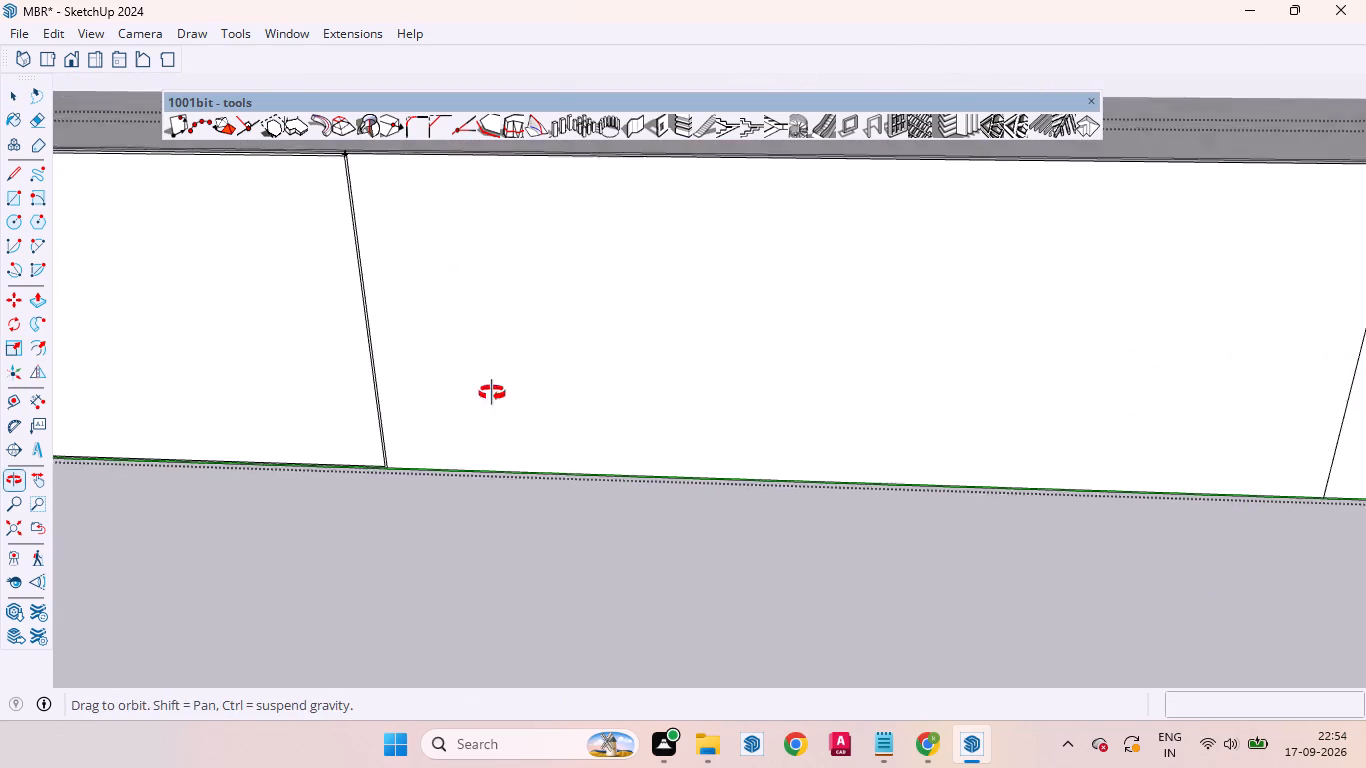
{"action": "middle_click_drag", "start_coordinate": [492, 393], "coordinate": [502, 437]}
{"action": "scroll", "coordinate": [462, 205], "scroll_direction": "up", "scroll_amount": 4}
{"action": "double_click", "coordinate": [455, 231]}
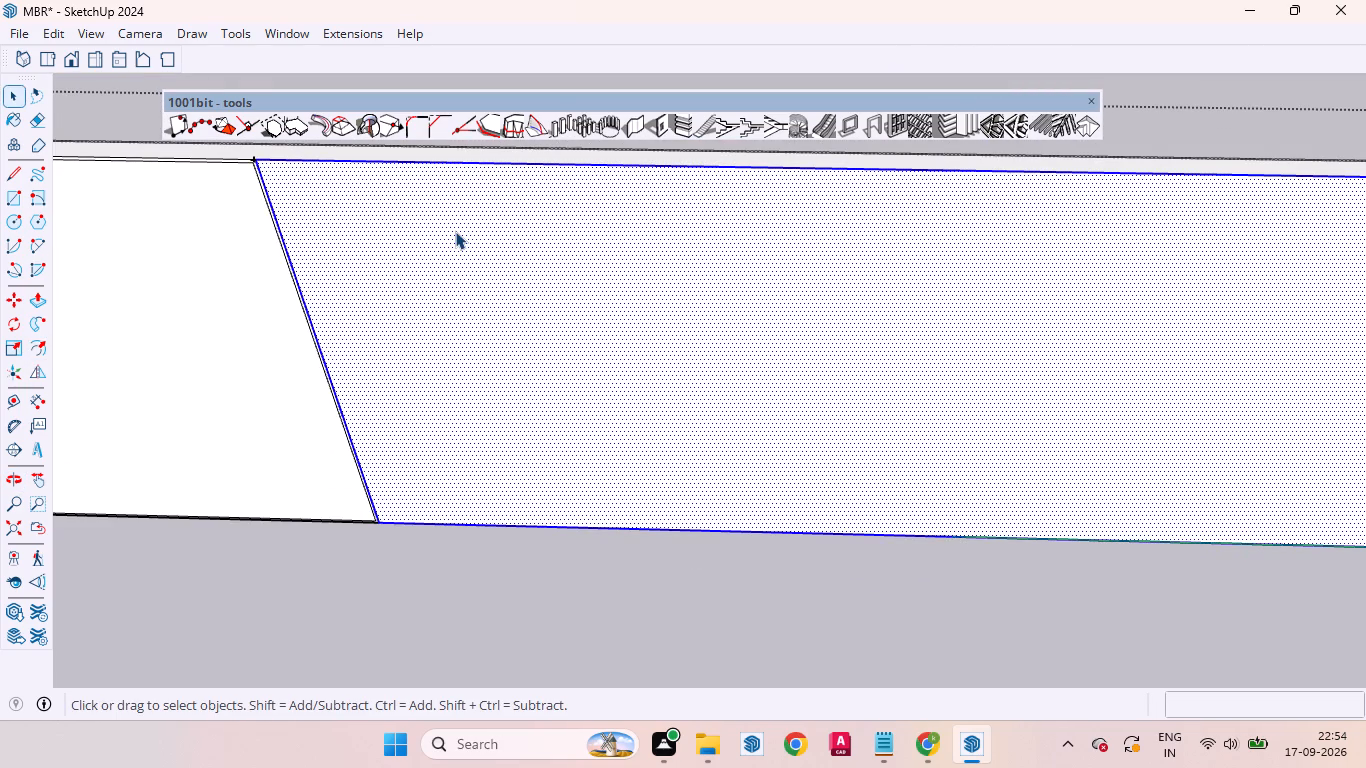
{"action": "key", "text": "f"}
{"action": "left_click", "coordinate": [492, 166]}
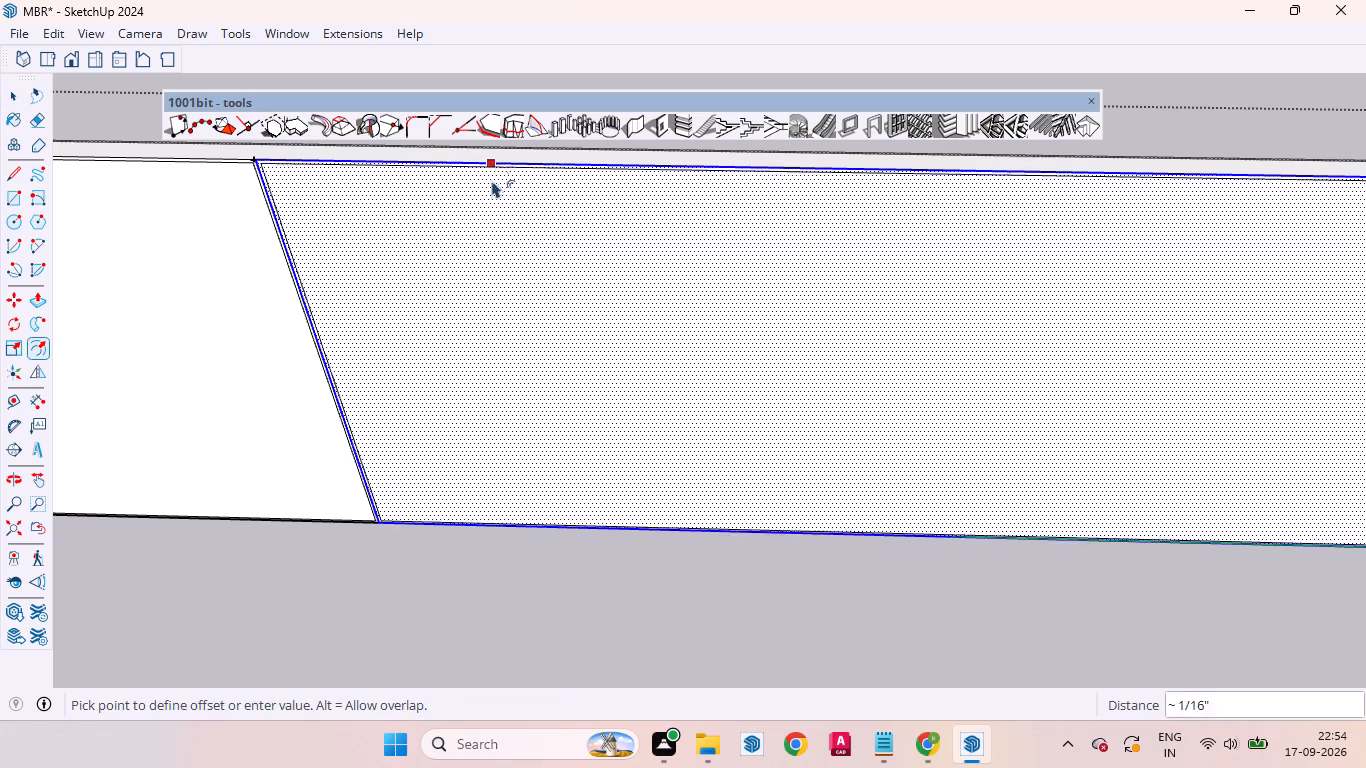
{"action": "type", "text": "2MM"}
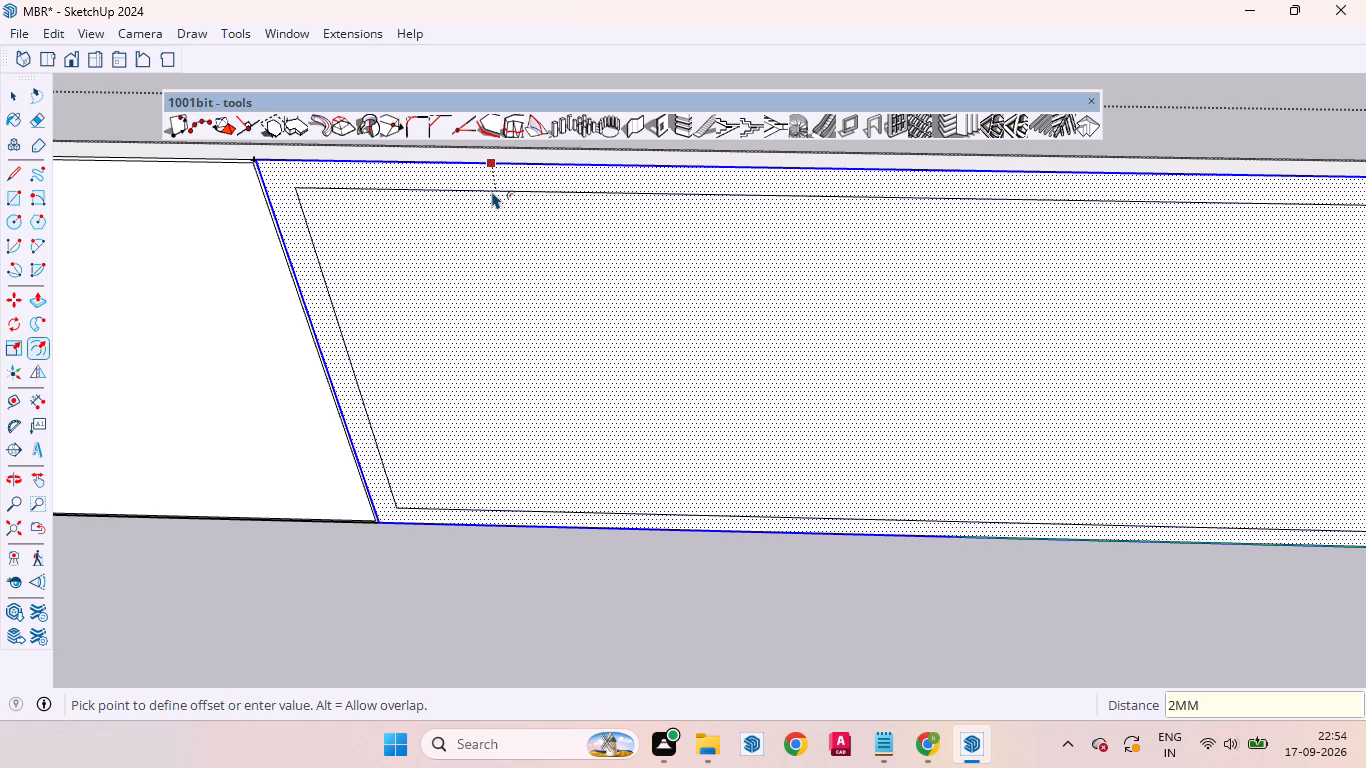
{"action": "key", "text": "Return"}
Select the rightmost front section with its edges, offset its outline inward by 2 mm, and leave the Offset tool.
{"action": "scroll", "coordinate": [484, 195], "scroll_direction": "down", "scroll_amount": 20}
{"action": "scroll", "coordinate": [718, 265], "scroll_direction": "up", "scroll_amount": 3}
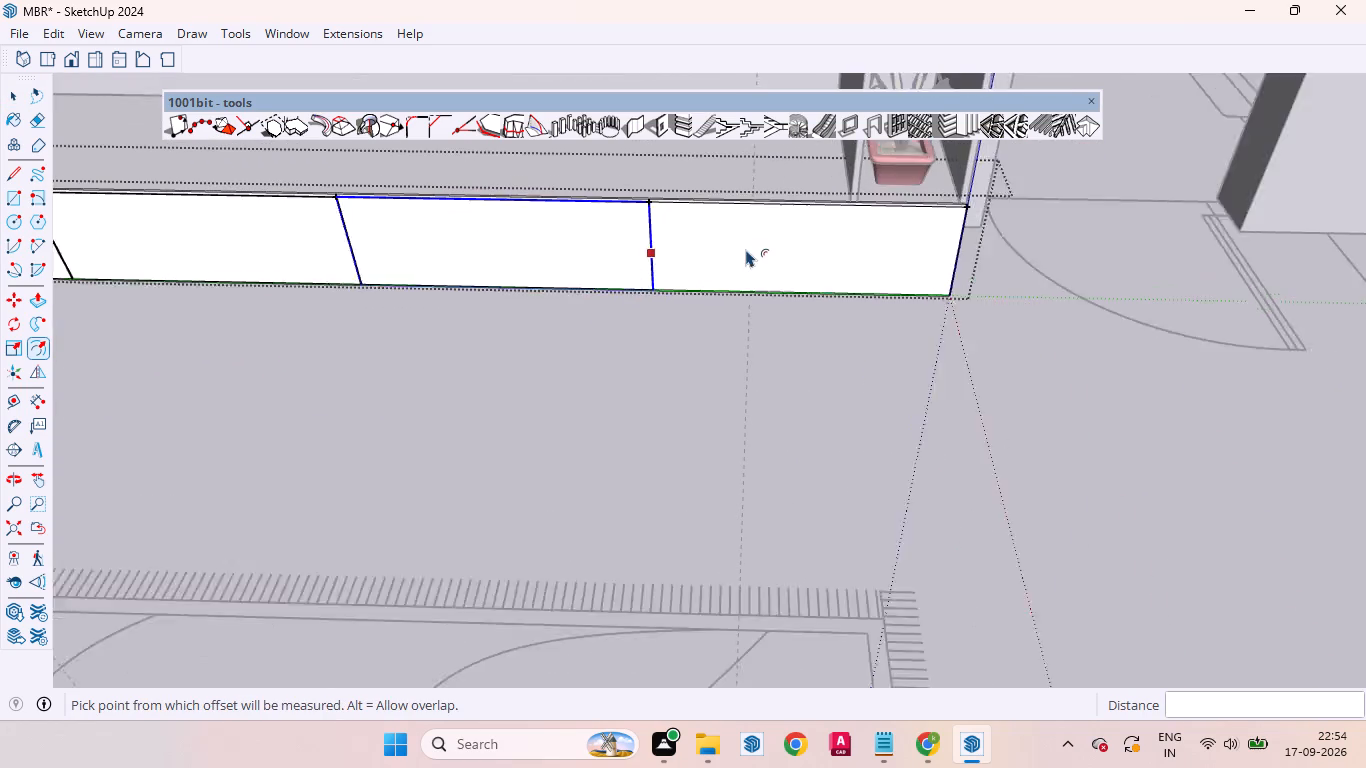
{"action": "scroll", "coordinate": [746, 249], "scroll_direction": "up", "scroll_amount": 2}
{"action": "key", "text": "space"}
{"action": "left_click", "coordinate": [775, 239]}
{"action": "double_click", "coordinate": [775, 239]}
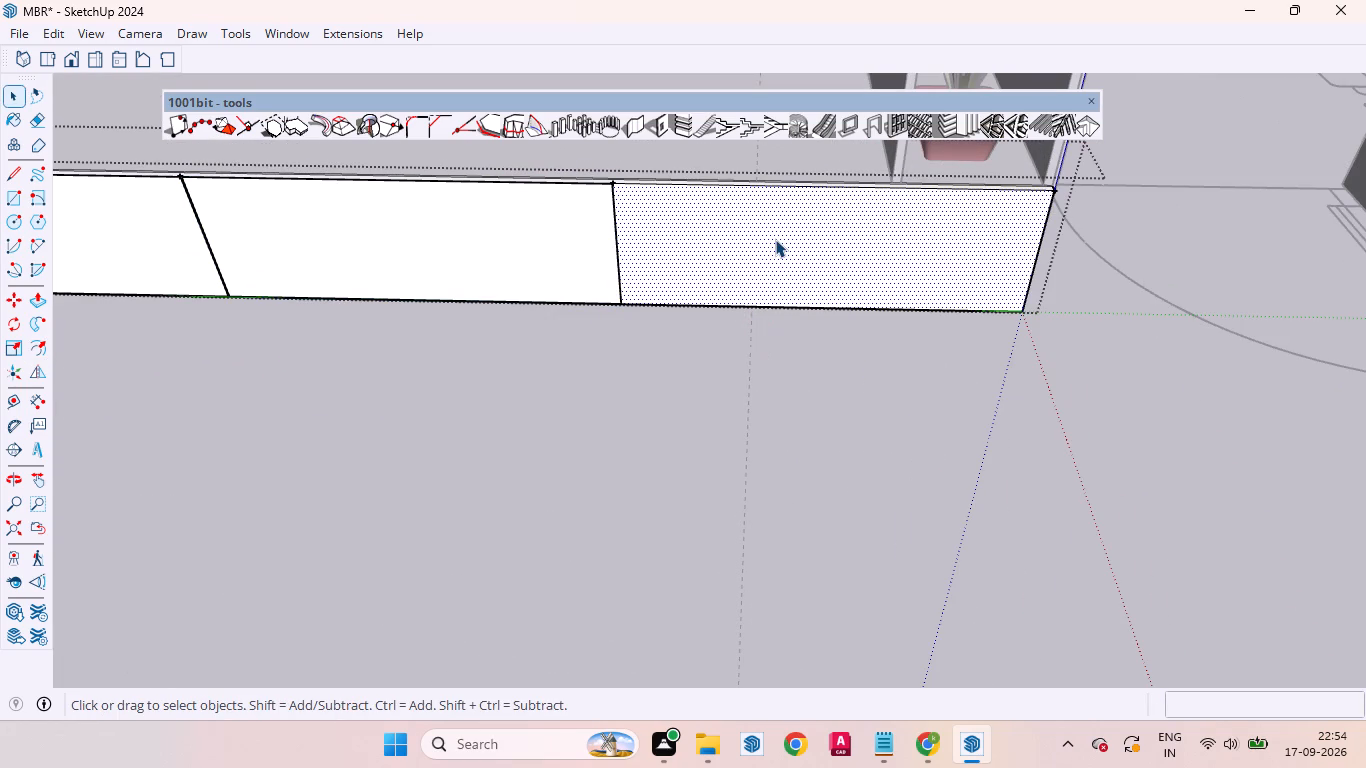
{"action": "key", "text": "f"}
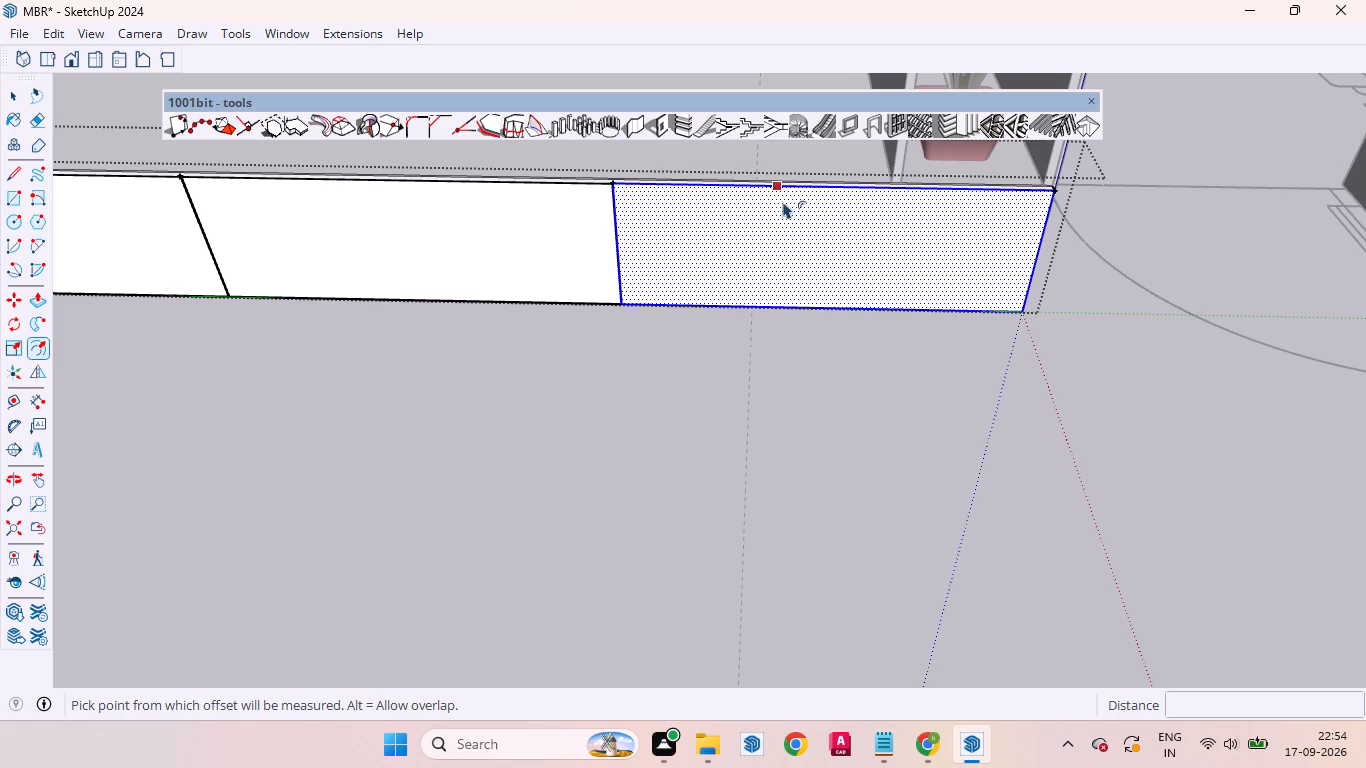
{"action": "scroll", "coordinate": [786, 186], "scroll_direction": "up", "scroll_amount": 5}
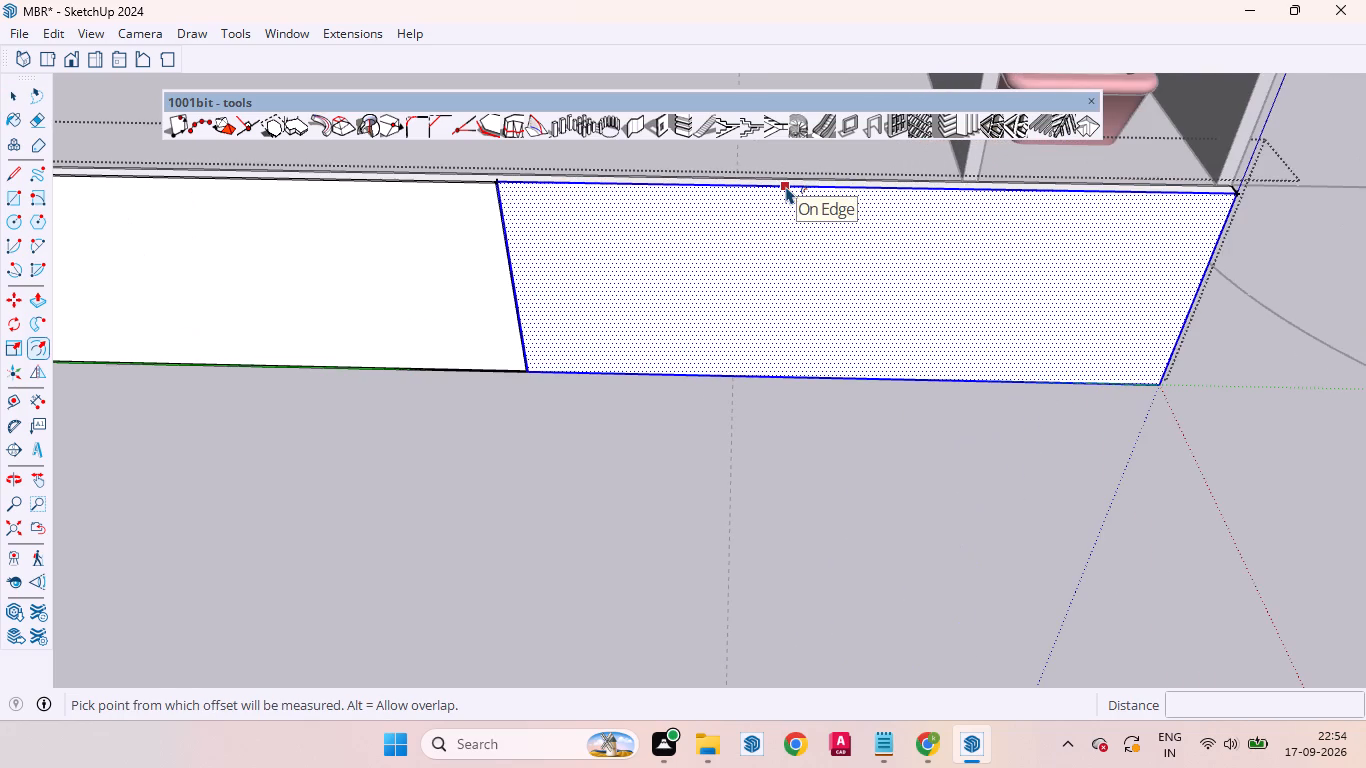
{"action": "scroll", "coordinate": [786, 186], "scroll_direction": "up", "scroll_amount": 5}
{"action": "left_click", "coordinate": [786, 186]}
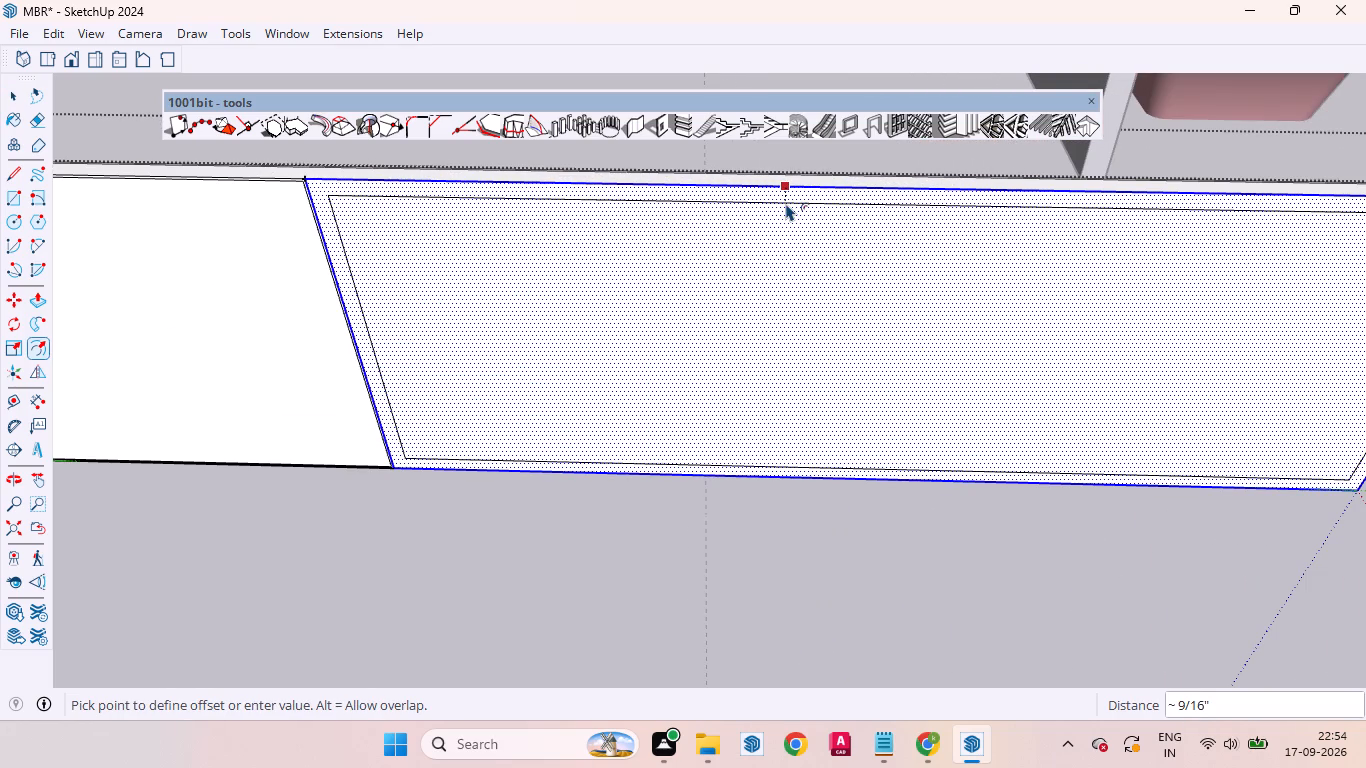
{"action": "scroll", "coordinate": [786, 203], "scroll_direction": "up", "scroll_amount": 2}
{"action": "type", "text": "2MM"}
{"action": "key", "text": "Return"}
{"action": "scroll", "coordinate": [786, 203], "scroll_direction": "down", "scroll_amount": 14}
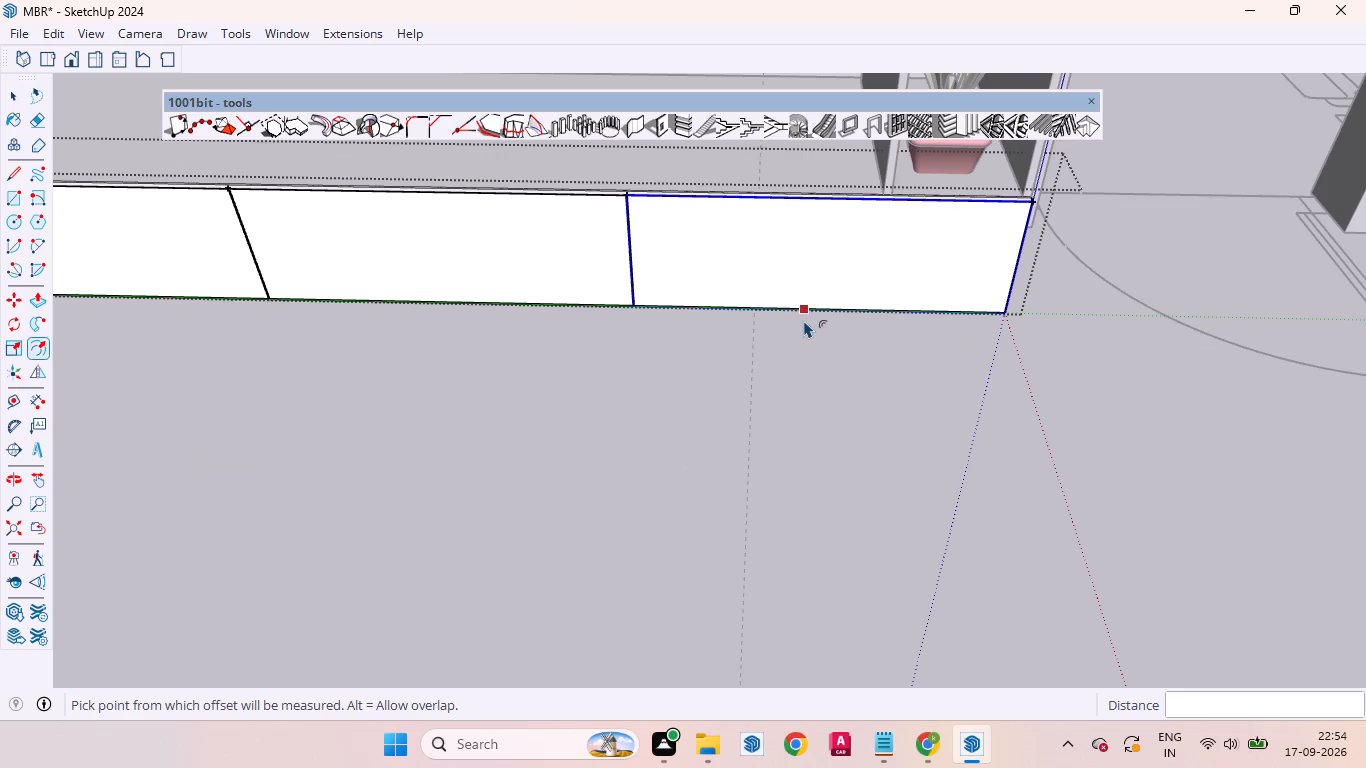
{"action": "key", "text": "space"}
Push the narrow border strip around the rightmost front section inward by 2 mm with Push/Pull.
{"action": "scroll", "coordinate": [687, 310], "scroll_direction": "up", "scroll_amount": 5}
{"action": "middle_click_drag", "start_coordinate": [697, 358], "coordinate": [694, 310]}
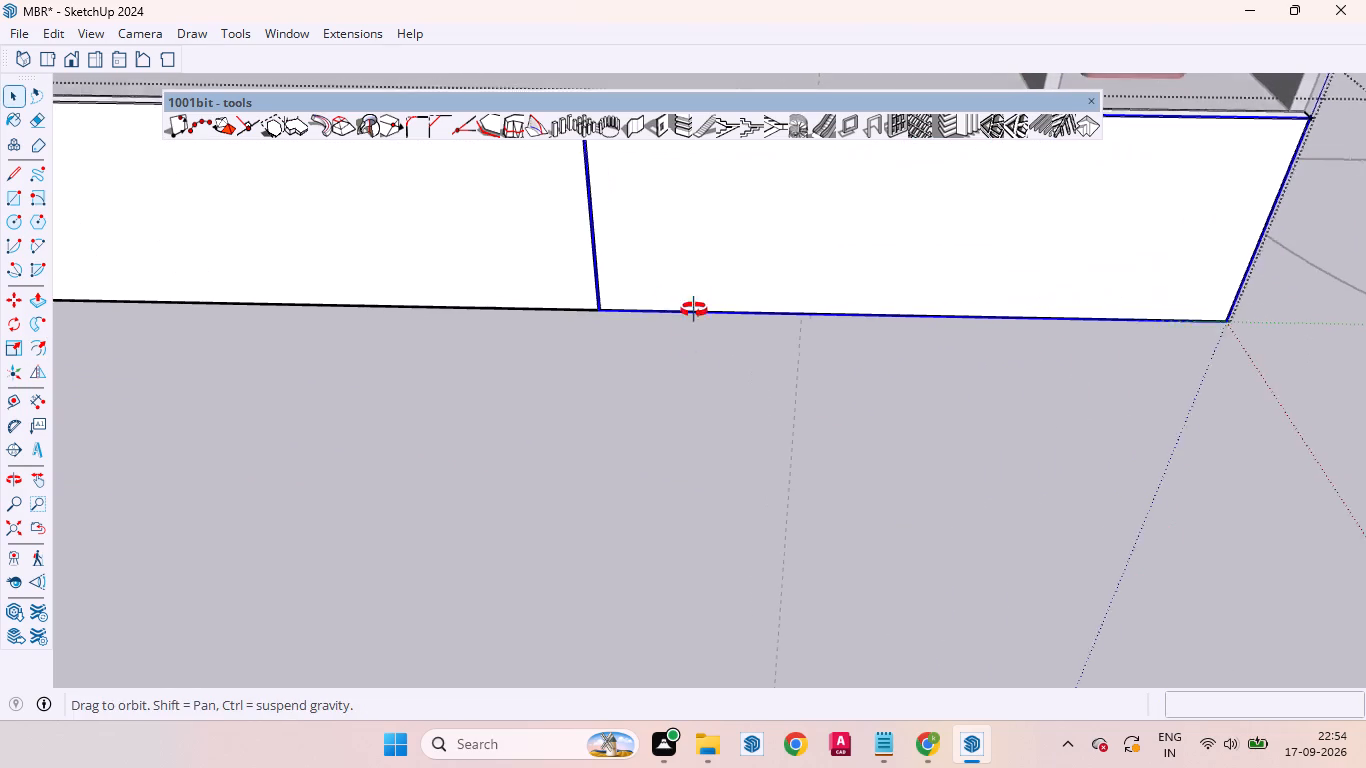
{"action": "middle_click_drag", "start_coordinate": [694, 310], "coordinate": [682, 234]}
{"action": "scroll", "coordinate": [677, 316], "scroll_direction": "up", "scroll_amount": 6}
{"action": "scroll", "coordinate": [547, 304], "scroll_direction": "up", "scroll_amount": 13}
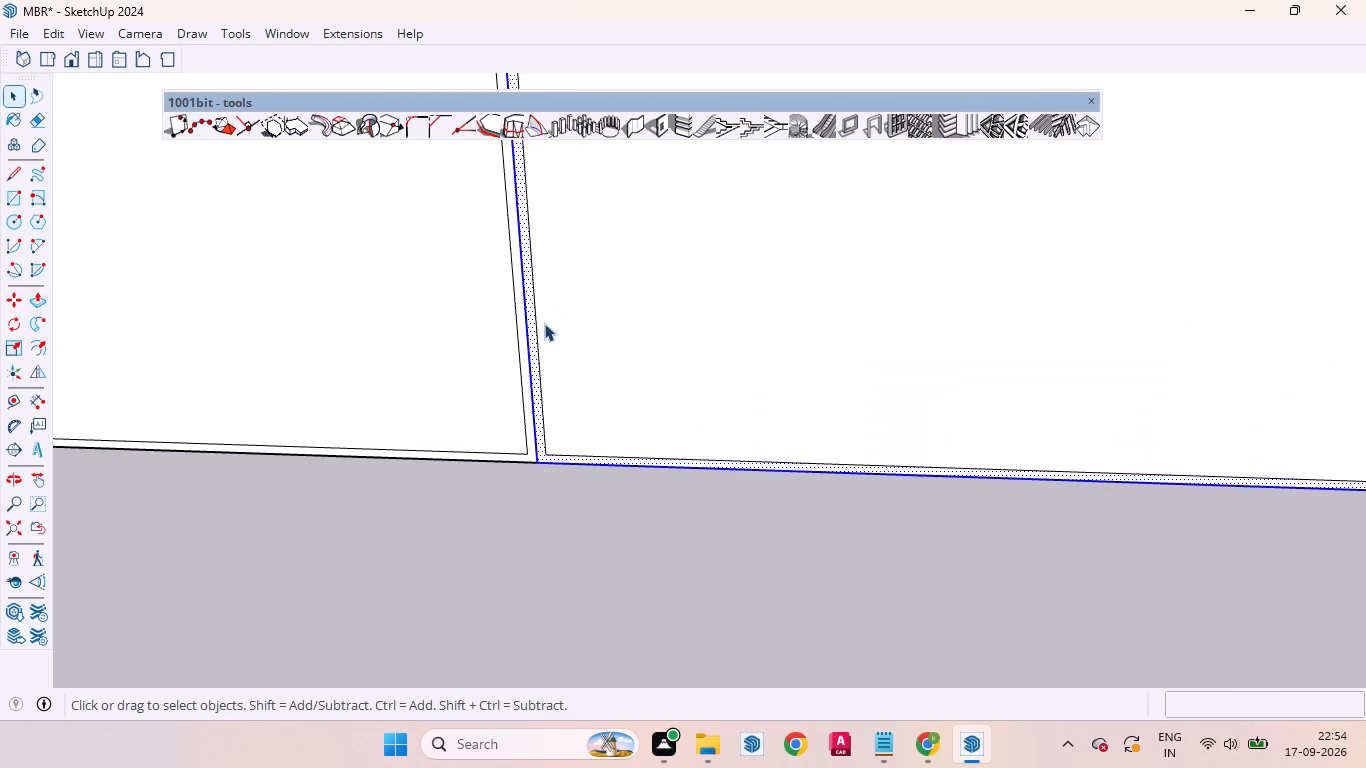
{"action": "key", "text": "p"}
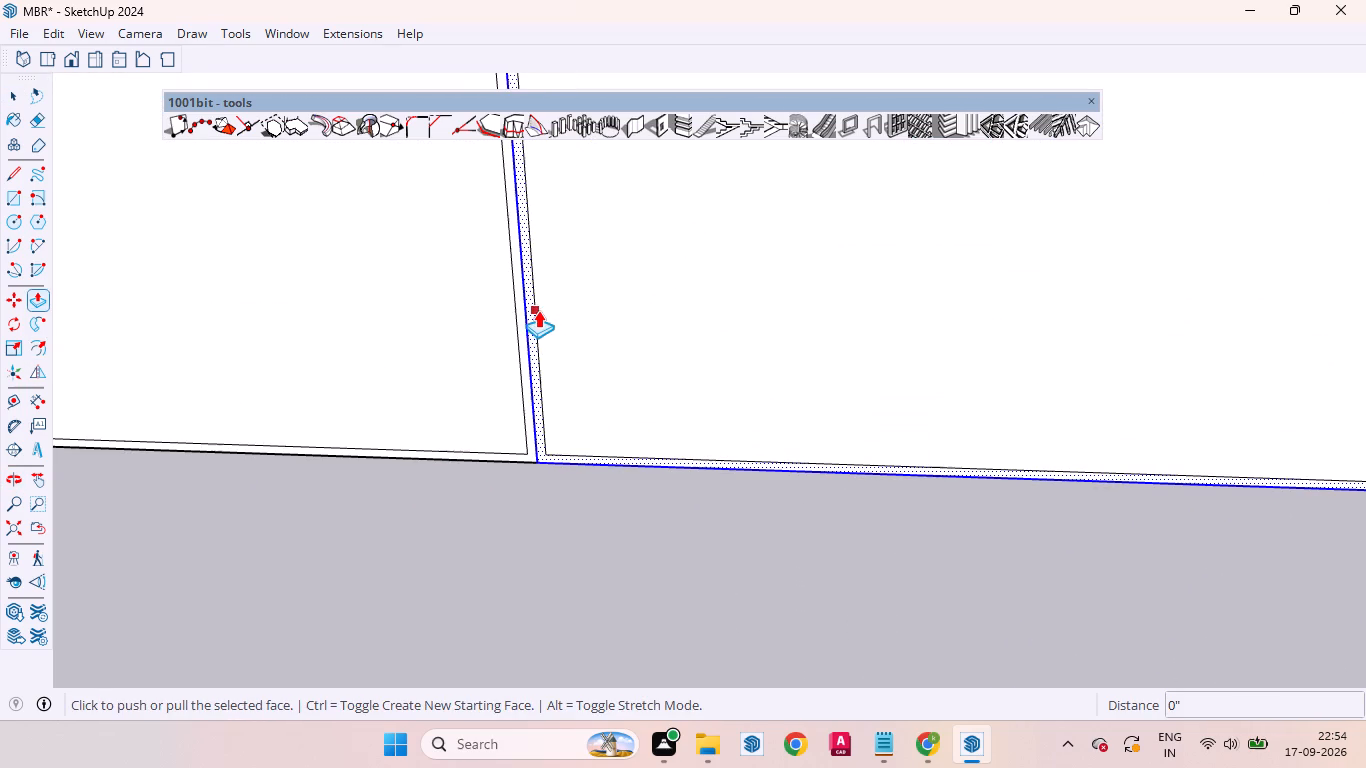
{"action": "scroll", "coordinate": [532, 312], "scroll_direction": "up", "scroll_amount": 13}
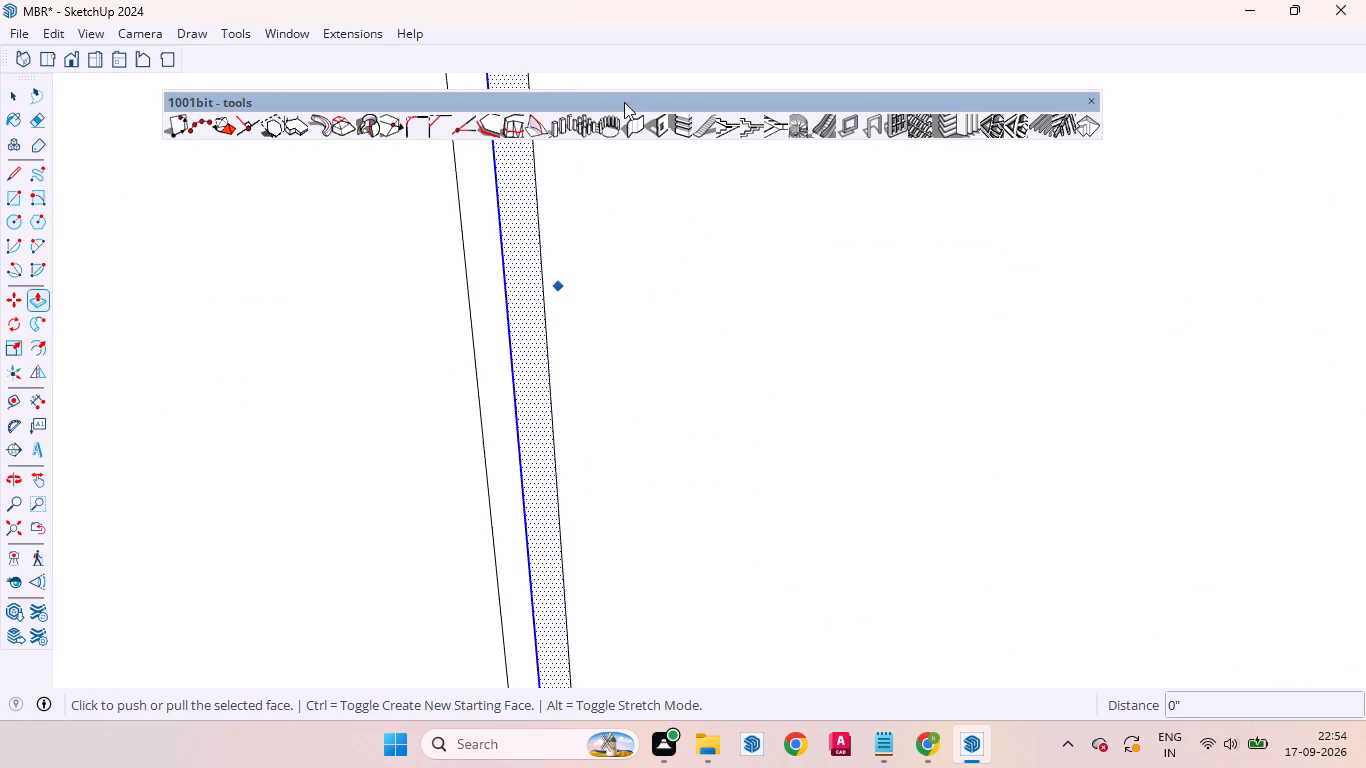
{"action": "left_click", "coordinate": [541, 536]}
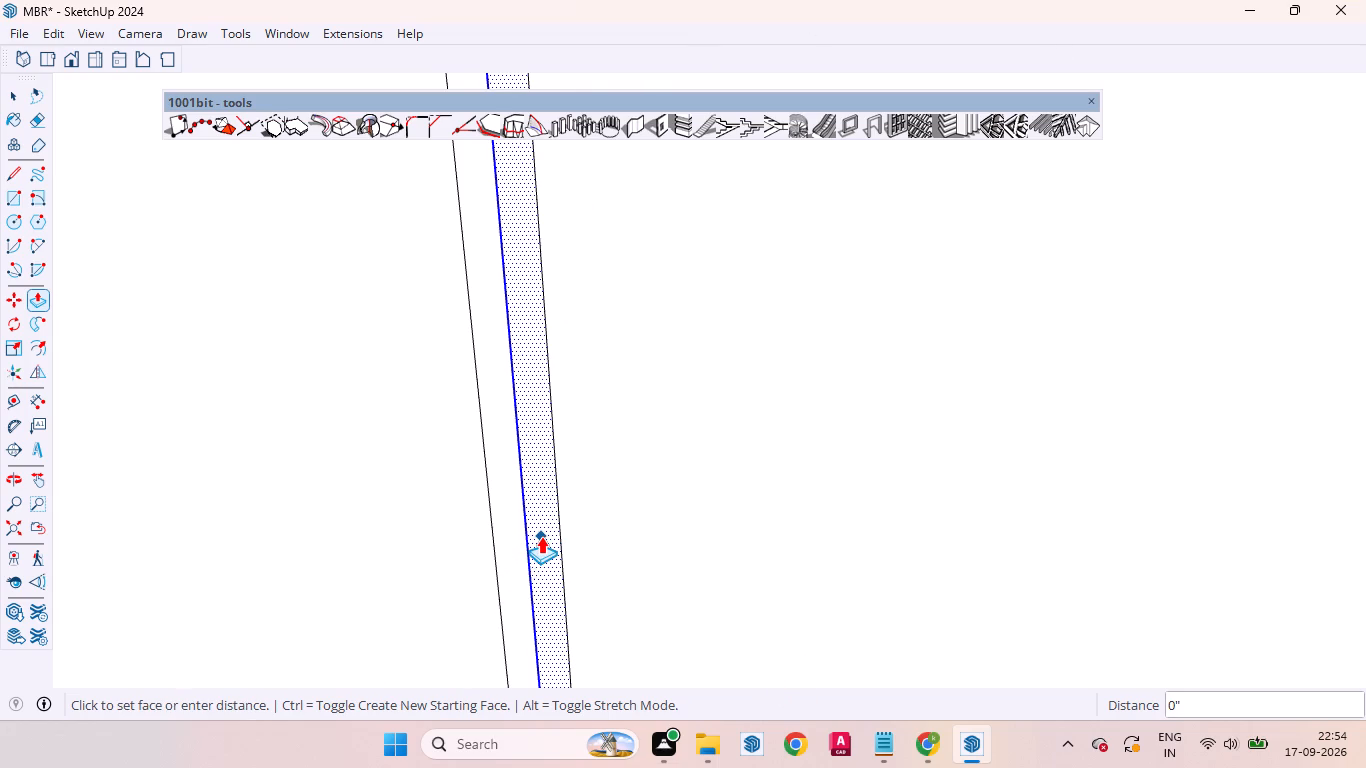
{"action": "type", "text": "2MM"}
{"action": "key", "text": "Return"}
{"action": "scroll", "coordinate": [574, 451], "scroll_direction": "down", "scroll_amount": 6}
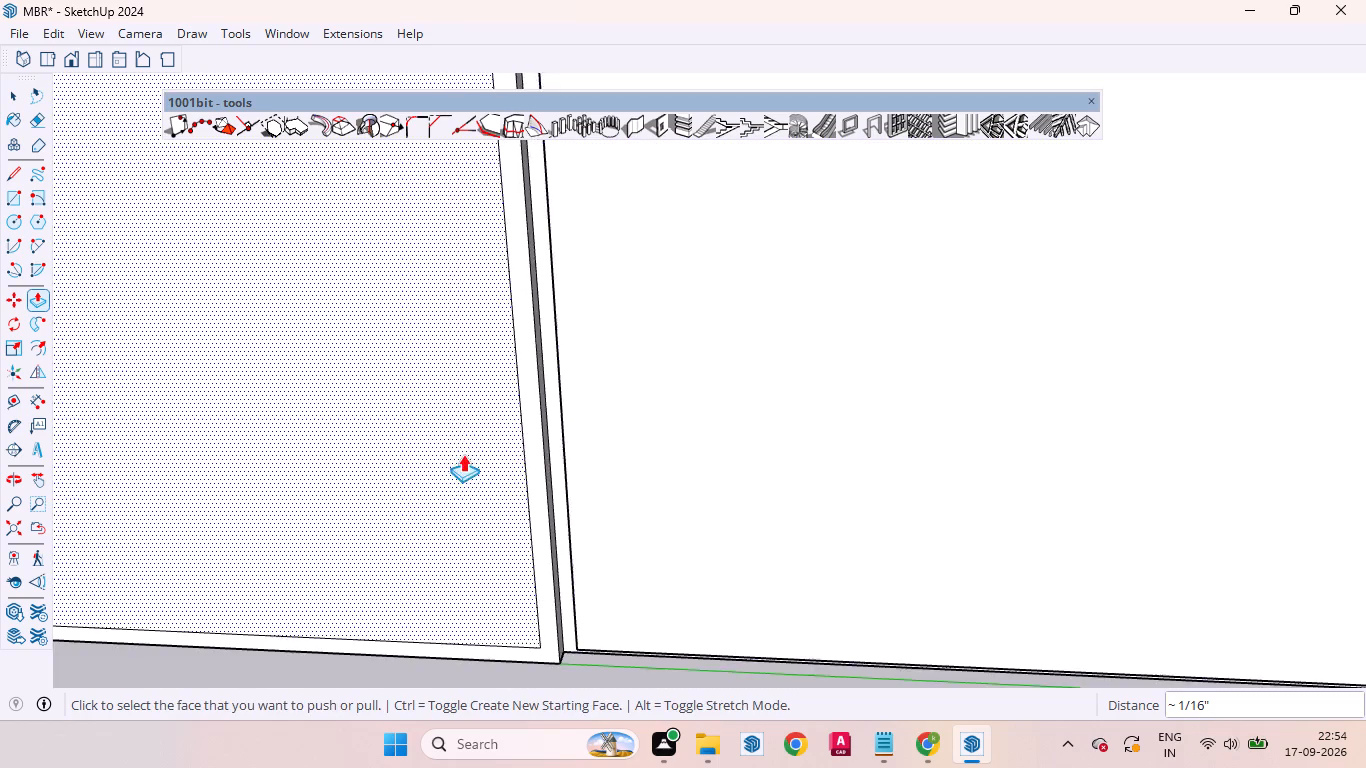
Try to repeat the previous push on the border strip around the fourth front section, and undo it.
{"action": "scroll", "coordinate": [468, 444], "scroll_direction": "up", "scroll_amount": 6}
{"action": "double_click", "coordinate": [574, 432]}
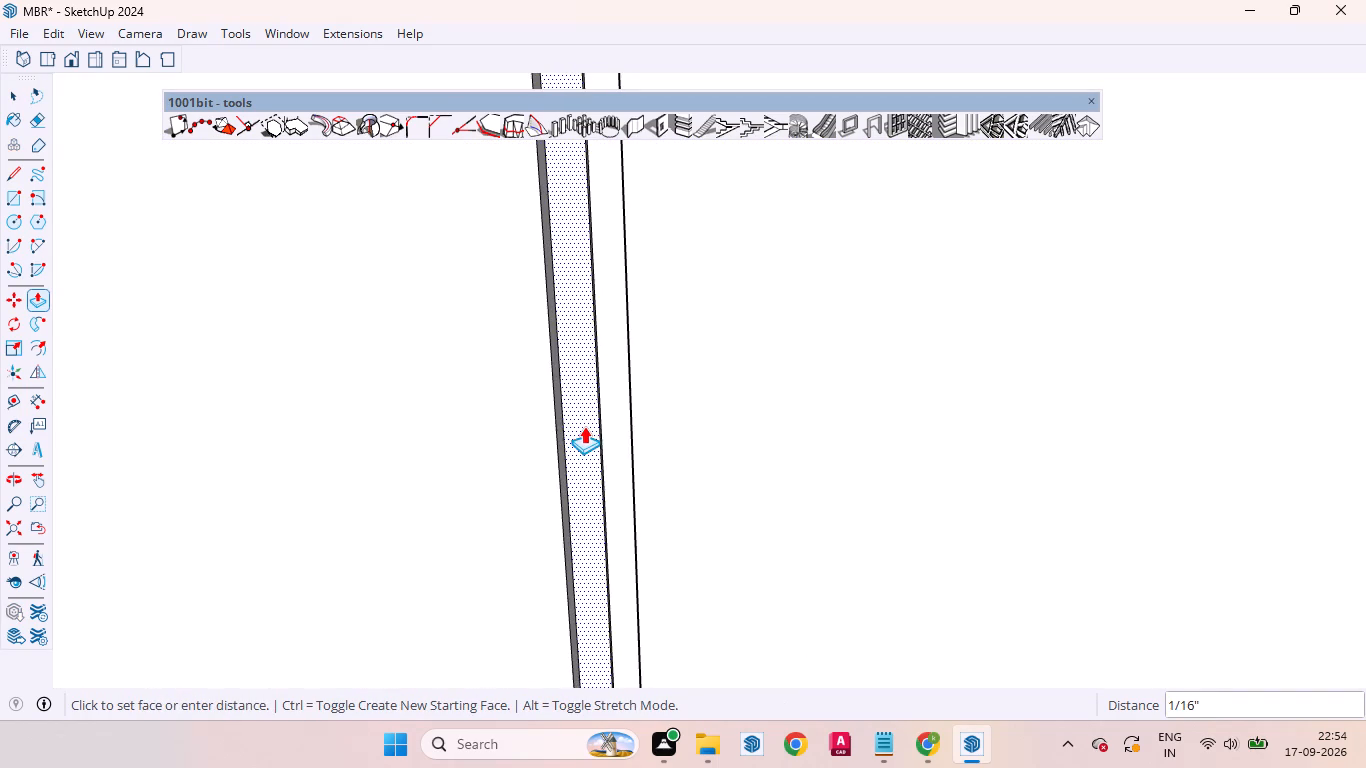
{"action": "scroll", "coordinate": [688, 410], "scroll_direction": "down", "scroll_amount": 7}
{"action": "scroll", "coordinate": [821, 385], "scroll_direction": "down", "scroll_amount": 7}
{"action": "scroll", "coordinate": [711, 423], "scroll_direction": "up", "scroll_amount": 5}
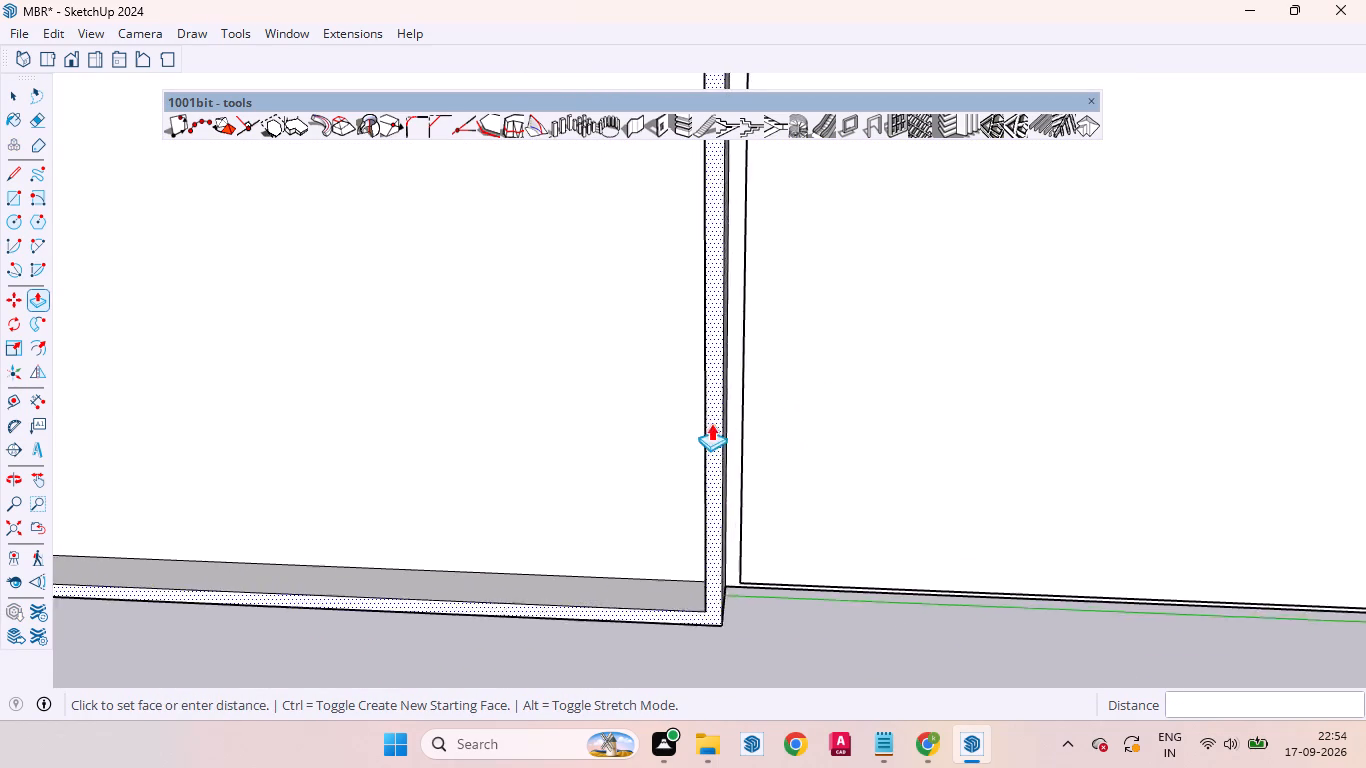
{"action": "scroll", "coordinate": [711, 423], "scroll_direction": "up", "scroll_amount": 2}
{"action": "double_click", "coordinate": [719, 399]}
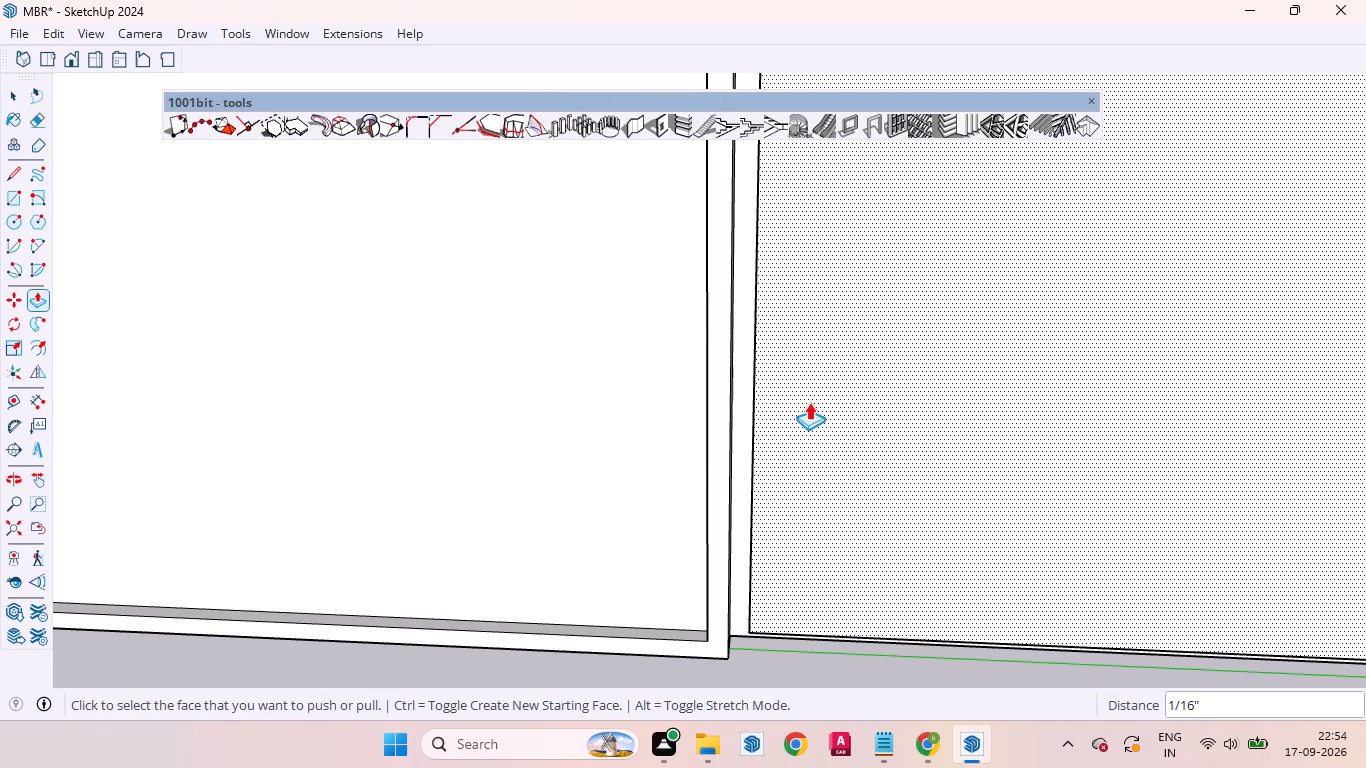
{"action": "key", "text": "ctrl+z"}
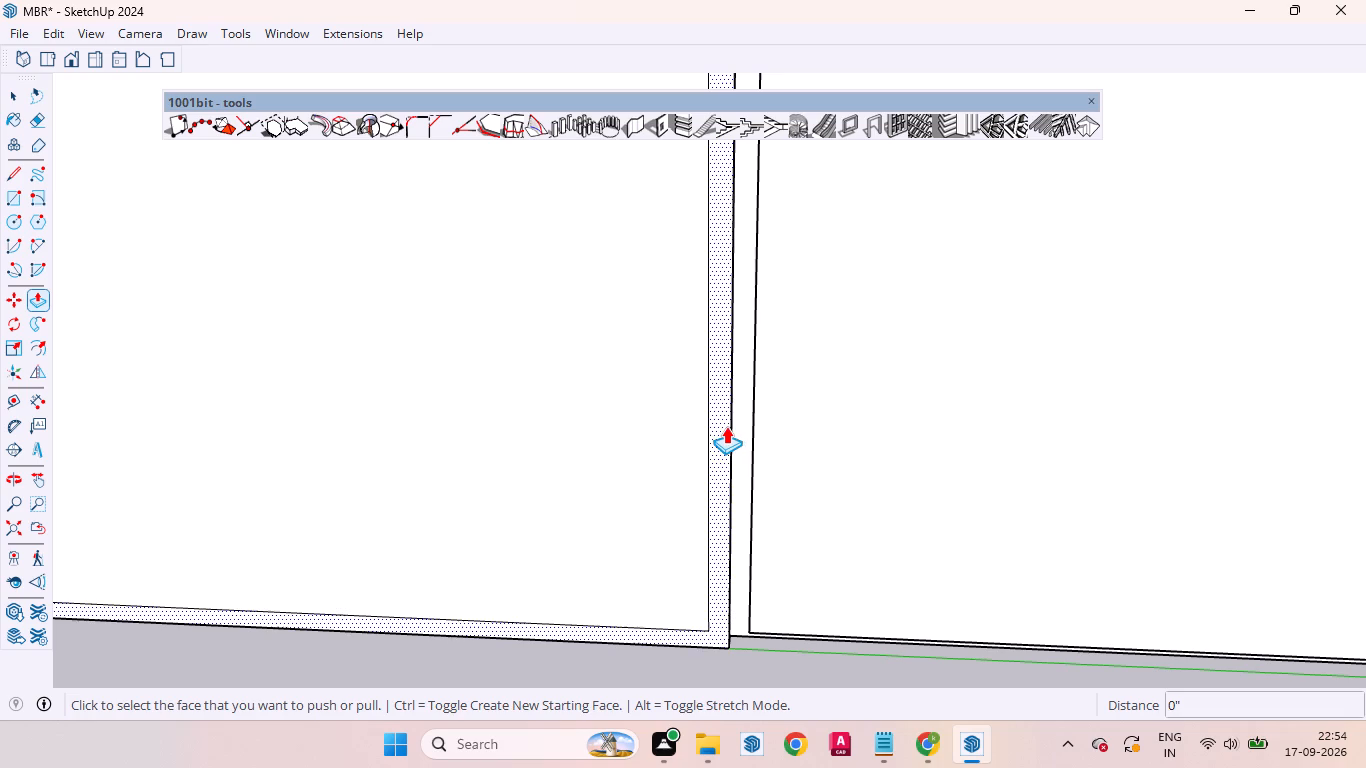
Push the narrow border strip around the fourth front section from the left inward by 2 mm with Push/Pull.
{"action": "left_click", "coordinate": [724, 428]}
{"action": "type", "text": "2MM"}
{"action": "key", "text": "Return"}
Push the narrow border strip around the middle front section inward, repeating the last Push/Pull distance.
{"action": "scroll", "coordinate": [722, 400], "scroll_direction": "down", "scroll_amount": 5}
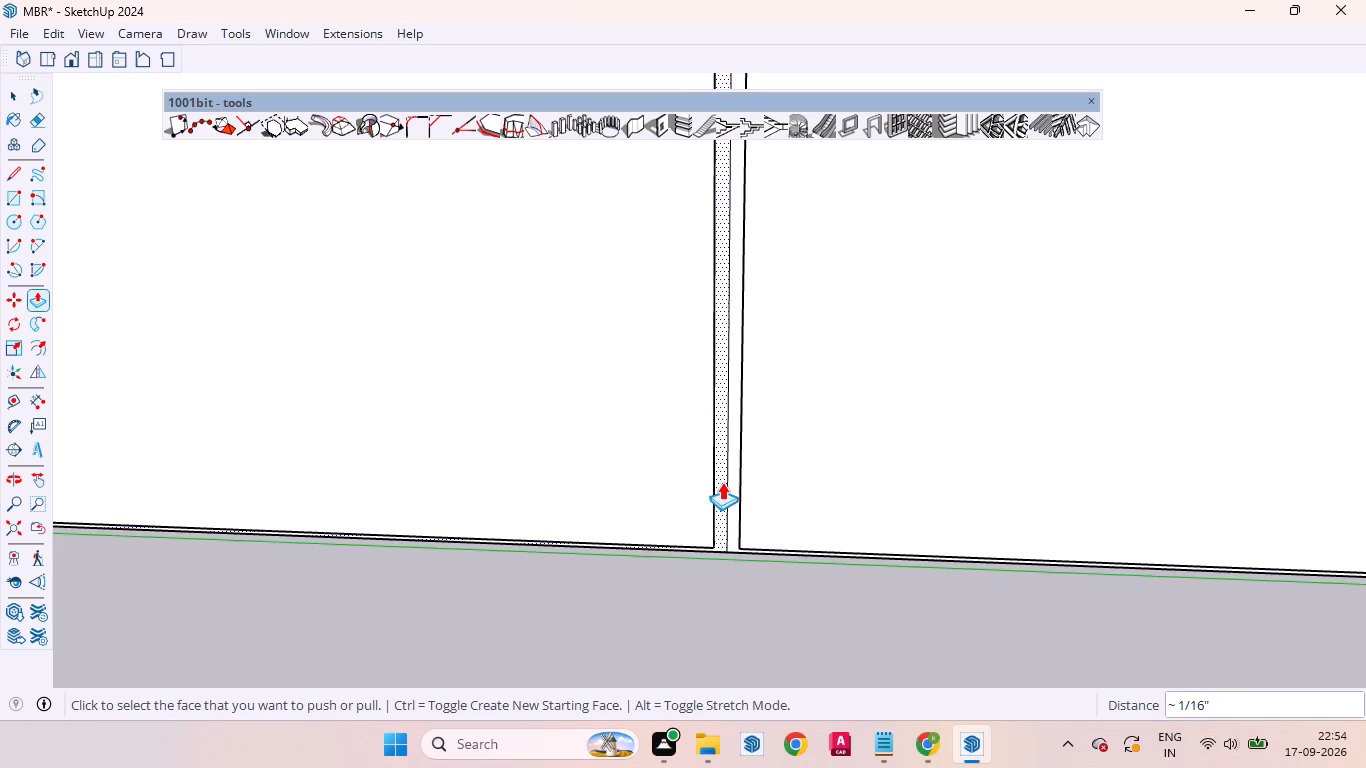
{"action": "middle_click_drag", "start_coordinate": [742, 538], "coordinate": [759, 452]}
{"action": "scroll", "coordinate": [721, 521], "scroll_direction": "down", "scroll_amount": 2}
{"action": "scroll", "coordinate": [725, 536], "scroll_direction": "up", "scroll_amount": 1}
{"action": "scroll", "coordinate": [726, 538], "scroll_direction": "down", "scroll_amount": 13}
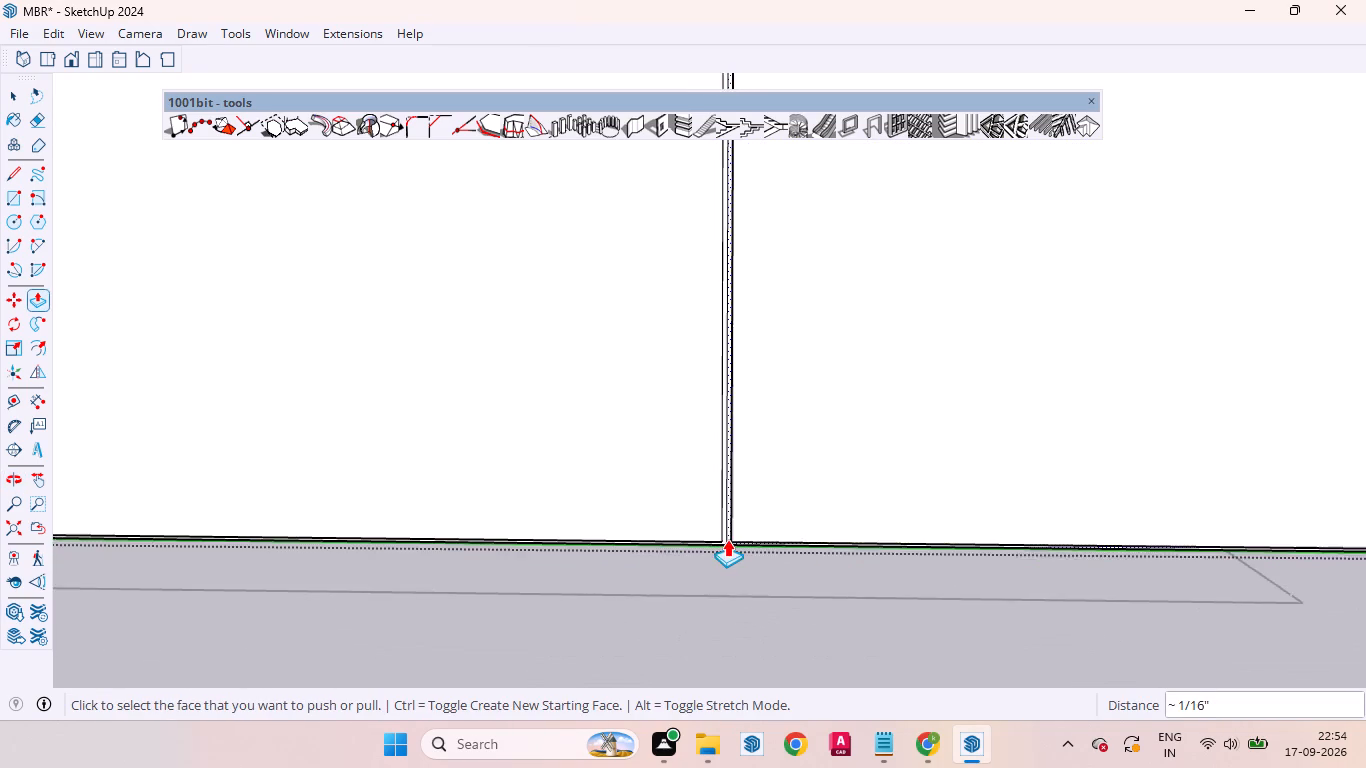
{"action": "scroll", "coordinate": [727, 539], "scroll_direction": "down", "scroll_amount": 8}
{"action": "scroll", "coordinate": [717, 528], "scroll_direction": "down", "scroll_amount": 13}
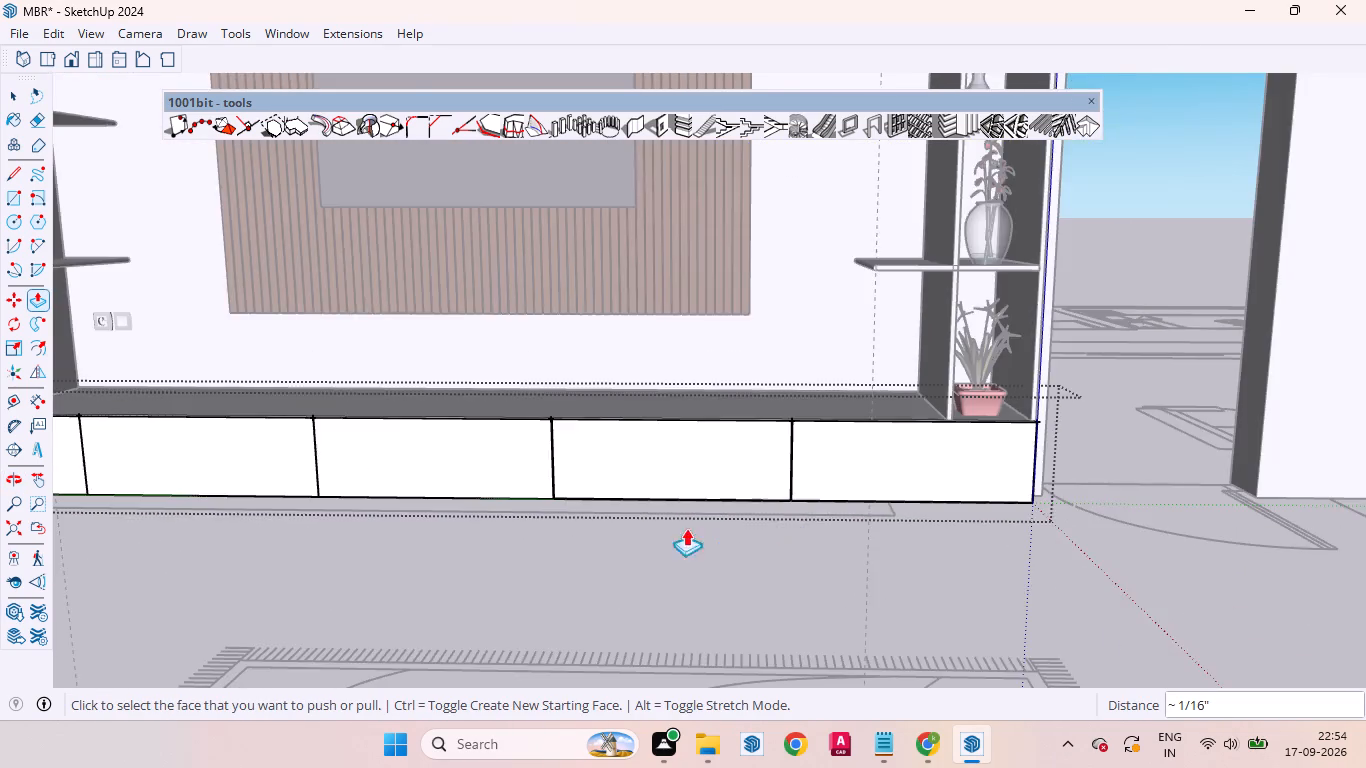
{"action": "scroll", "coordinate": [611, 524], "scroll_direction": "up", "scroll_amount": 6}
{"action": "scroll", "coordinate": [483, 464], "scroll_direction": "up", "scroll_amount": 7}
{"action": "scroll", "coordinate": [559, 455], "scroll_direction": "up", "scroll_amount": 19}
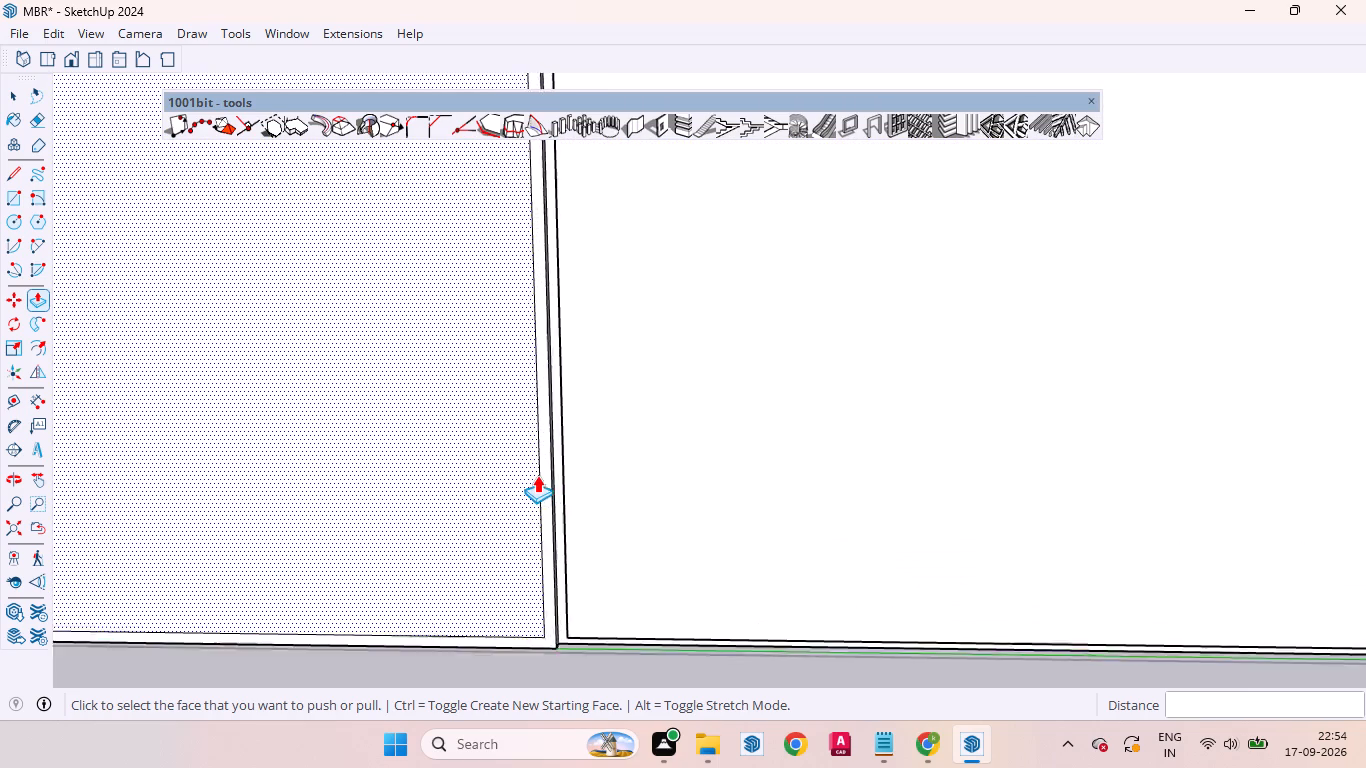
{"action": "scroll", "coordinate": [537, 475], "scroll_direction": "up", "scroll_amount": 9}
{"action": "left_click", "coordinate": [604, 492]}
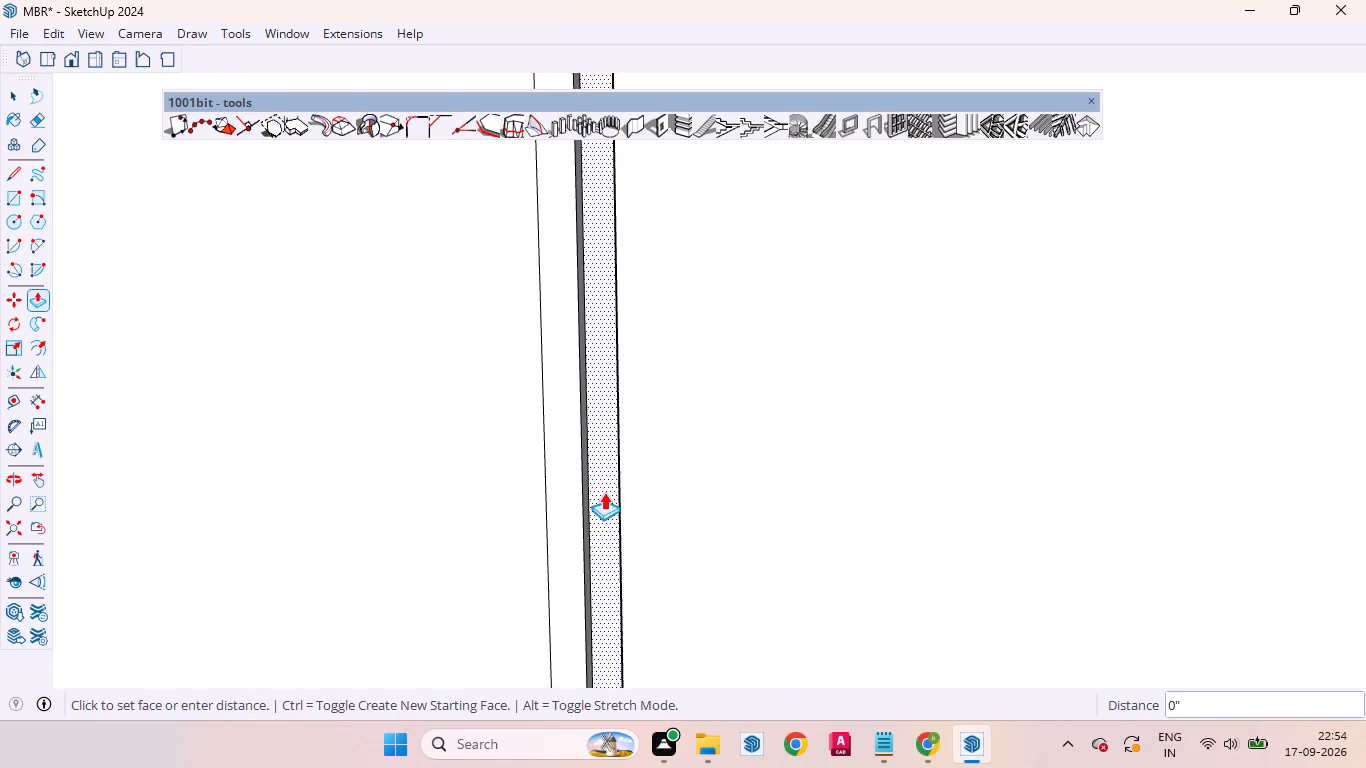
{"action": "double_click", "coordinate": [604, 492]}
{"action": "scroll", "coordinate": [604, 492], "scroll_direction": "down", "scroll_amount": 6}
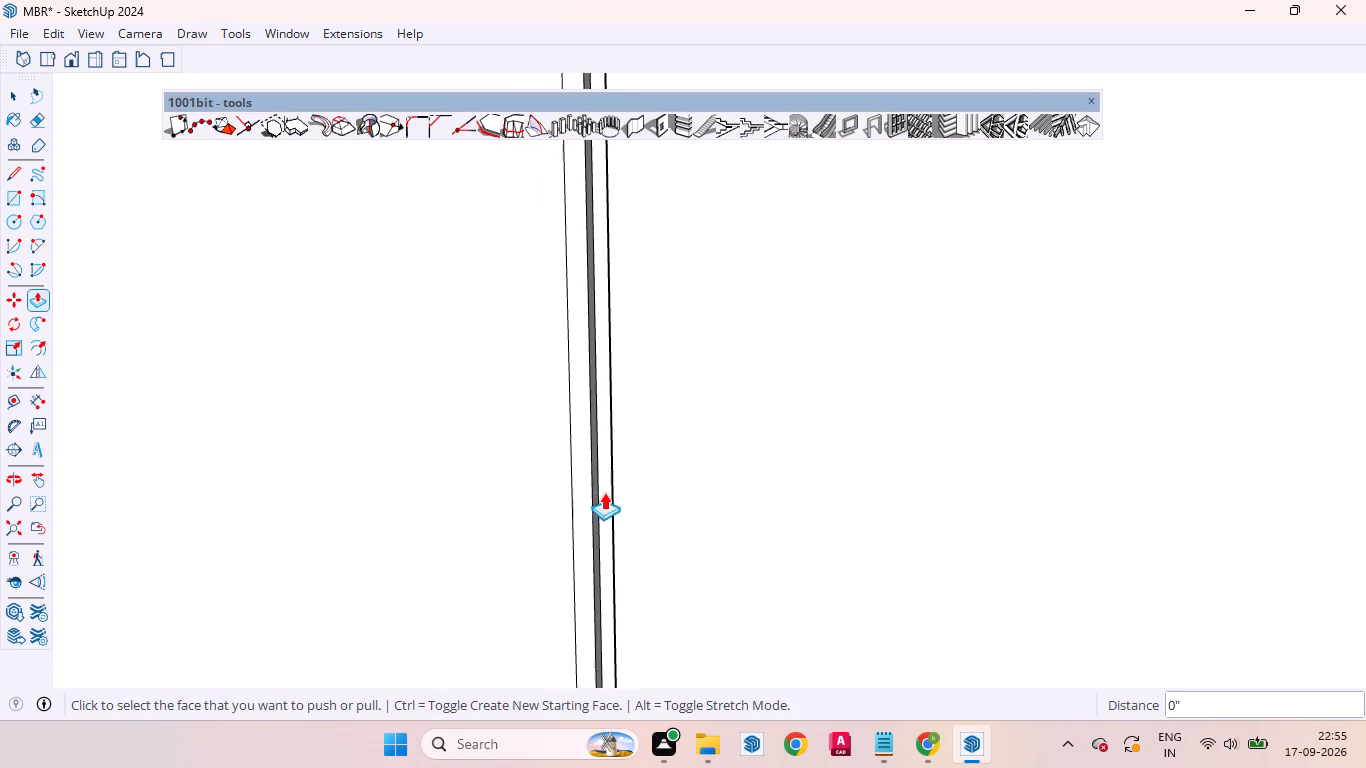
{"action": "scroll", "coordinate": [541, 468], "scroll_direction": "up", "scroll_amount": 6}
{"action": "double_click", "coordinate": [614, 485]}
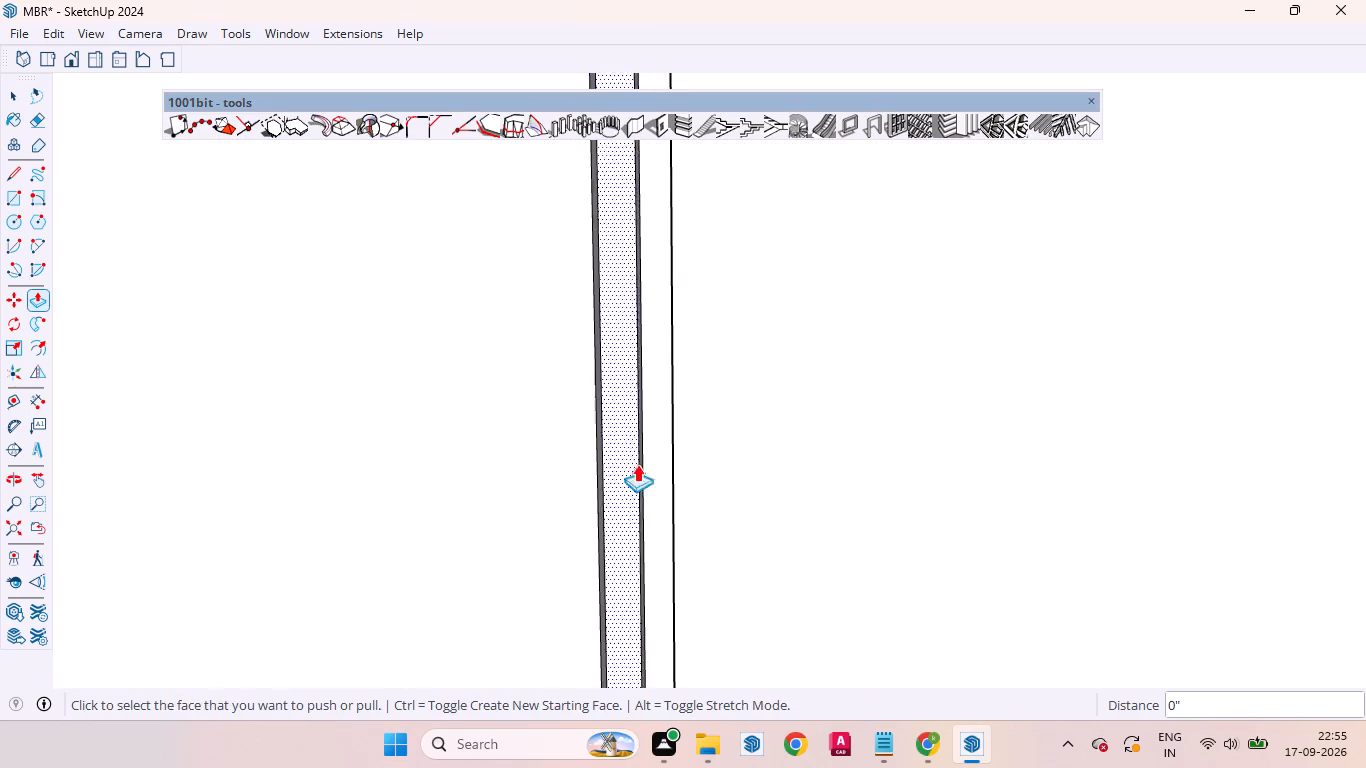
Push the middle section's border strip further inward until it is level with the fourth section's recessed strip.
{"action": "scroll", "coordinate": [670, 463], "scroll_direction": "down", "scroll_amount": 19}
{"action": "scroll", "coordinate": [670, 463], "scroll_direction": "up", "scroll_amount": 1}
{"action": "scroll", "coordinate": [670, 463], "scroll_direction": "down", "scroll_amount": 4}
{"action": "scroll", "coordinate": [670, 463], "scroll_direction": "up", "scroll_amount": 2}
{"action": "scroll", "coordinate": [670, 463], "scroll_direction": "down", "scroll_amount": 4}
{"action": "middle_click_drag", "start_coordinate": [671, 536], "coordinate": [675, 425]}
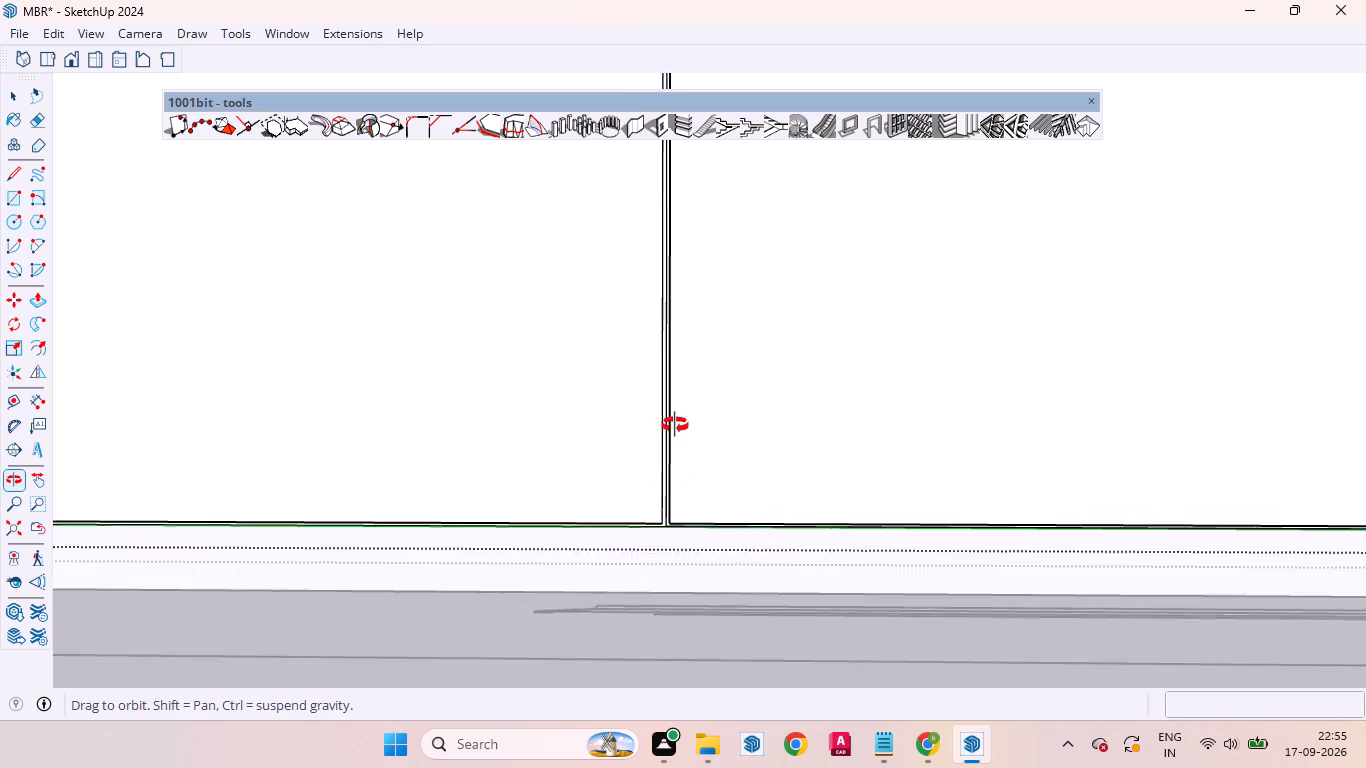
{"action": "middle_click_drag", "start_coordinate": [675, 425], "coordinate": [680, 390]}
{"action": "scroll", "coordinate": [718, 557], "scroll_direction": "up", "scroll_amount": 7}
{"action": "scroll", "coordinate": [704, 525], "scroll_direction": "down", "scroll_amount": 7}
{"action": "scroll", "coordinate": [635, 503], "scroll_direction": "up", "scroll_amount": 6}
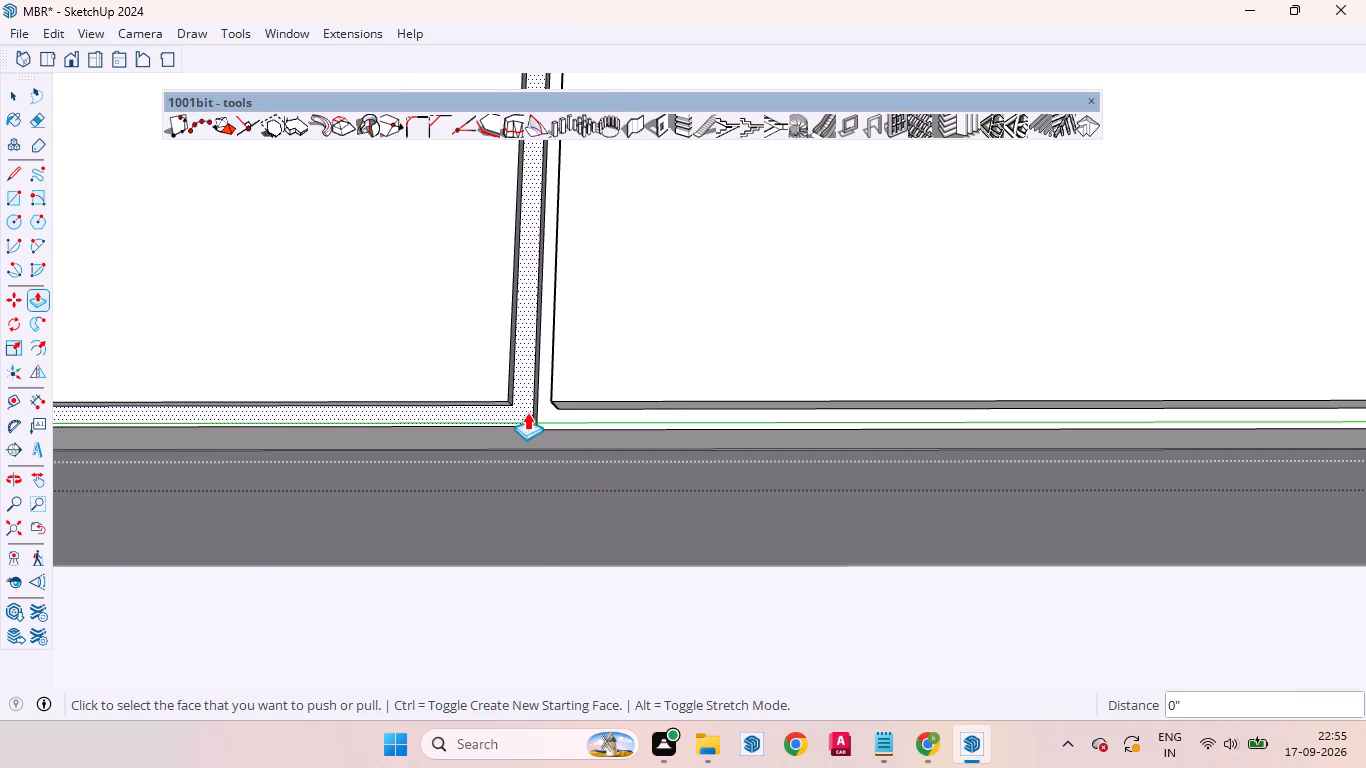
{"action": "scroll", "coordinate": [529, 411], "scroll_direction": "up", "scroll_amount": 13}
{"action": "scroll", "coordinate": [606, 389], "scroll_direction": "down", "scroll_amount": 3}
{"action": "scroll", "coordinate": [611, 386], "scroll_direction": "up", "scroll_amount": 1}
{"action": "scroll", "coordinate": [611, 386], "scroll_direction": "down", "scroll_amount": 3}
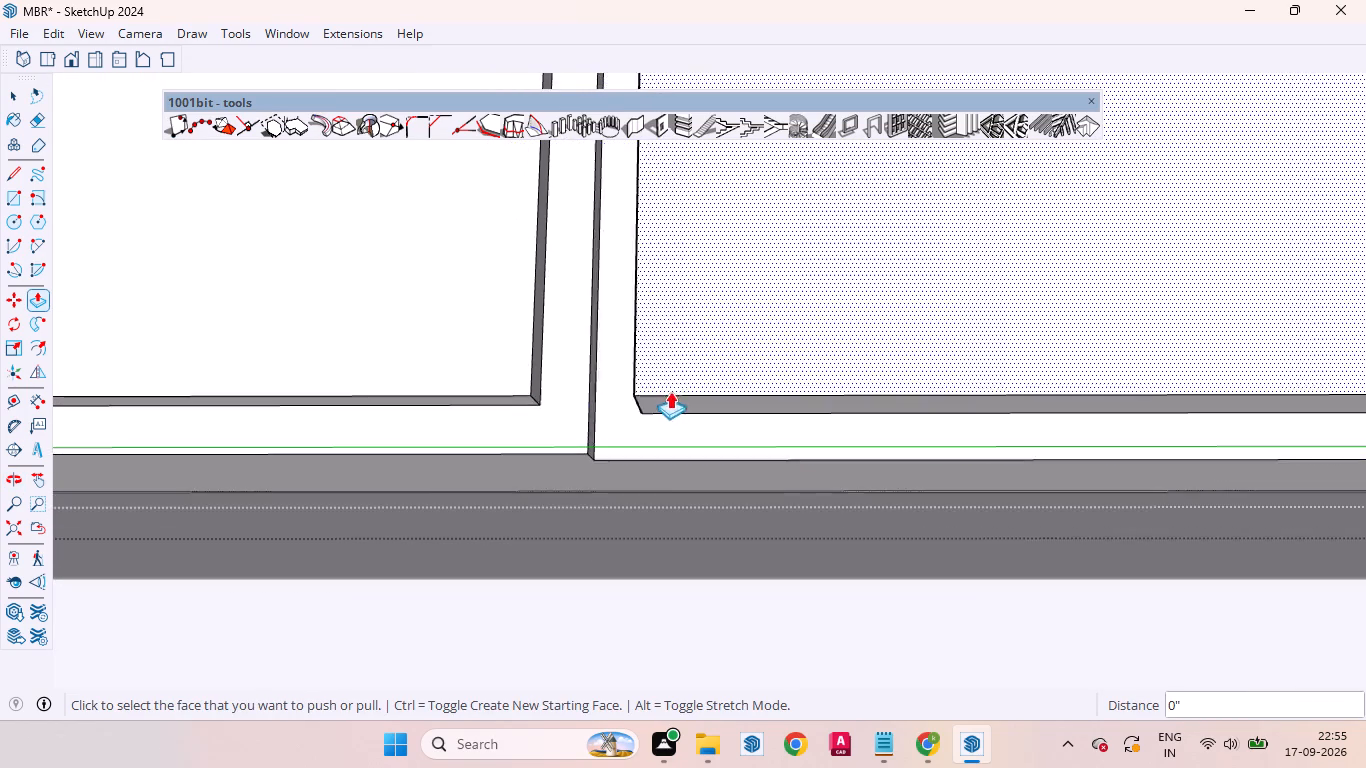
{"action": "scroll", "coordinate": [665, 395], "scroll_direction": "down", "scroll_amount": 6}
{"action": "middle_click_drag", "start_coordinate": [660, 455], "coordinate": [686, 324]}
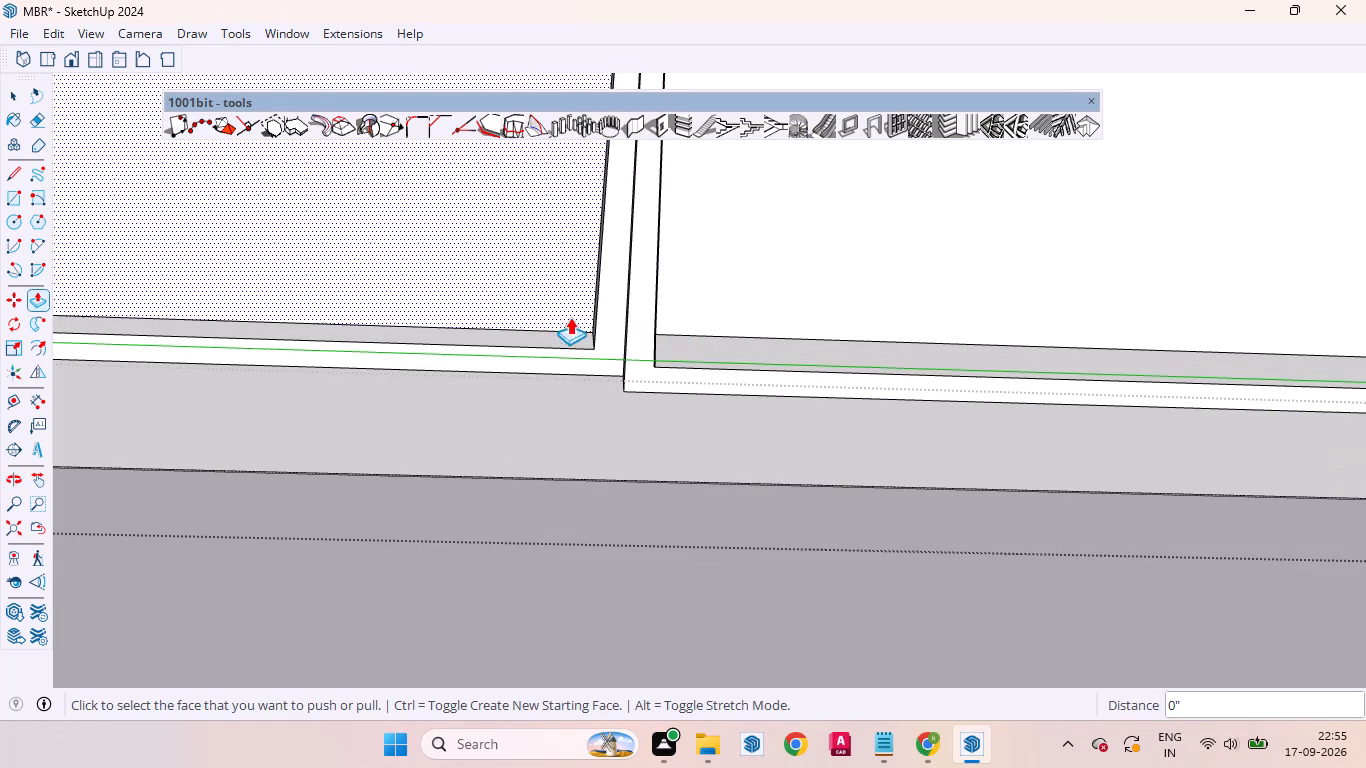
{"action": "double_click", "coordinate": [607, 344]}
Push the border strip around the second front section from the left inward, level with the middle section's recessed strip.
{"action": "scroll", "coordinate": [649, 405], "scroll_direction": "down", "scroll_amount": 3}
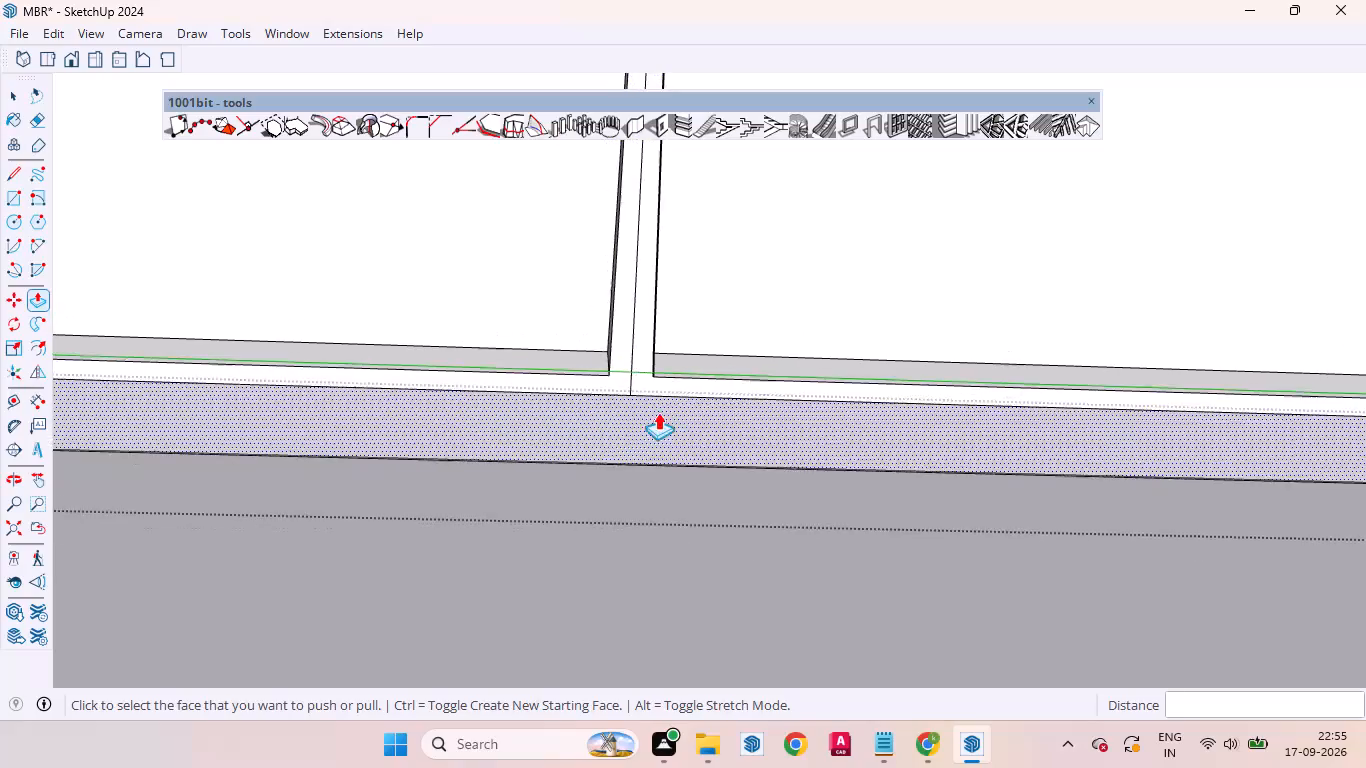
{"action": "scroll", "coordinate": [658, 412], "scroll_direction": "down", "scroll_amount": 5}
{"action": "scroll", "coordinate": [689, 422], "scroll_direction": "up", "scroll_amount": 2}
{"action": "scroll", "coordinate": [689, 424], "scroll_direction": "down", "scroll_amount": 20}
{"action": "scroll", "coordinate": [689, 424], "scroll_direction": "down", "scroll_amount": 11}
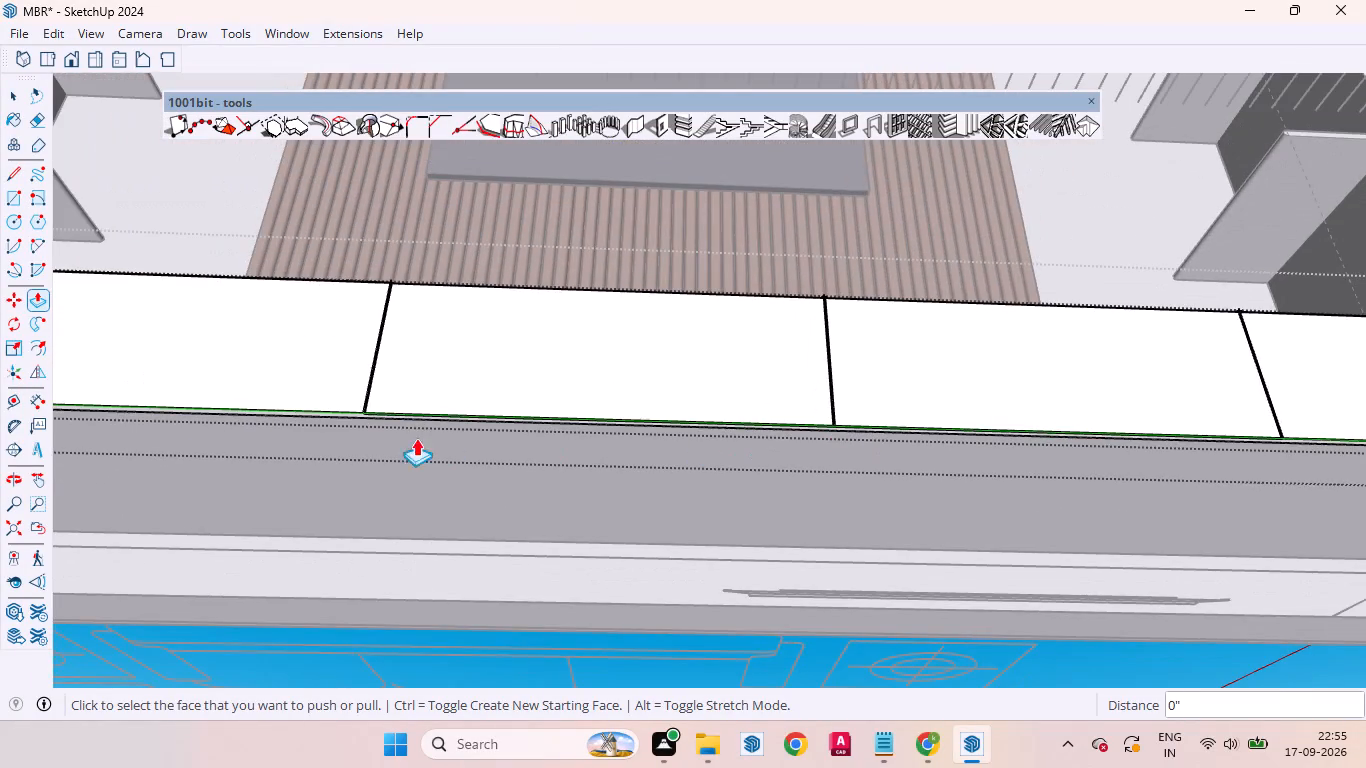
{"action": "scroll", "coordinate": [335, 429], "scroll_direction": "up", "scroll_amount": 7}
{"action": "scroll", "coordinate": [361, 381], "scroll_direction": "up", "scroll_amount": 20}
{"action": "scroll", "coordinate": [361, 381], "scroll_direction": "up", "scroll_amount": 10}
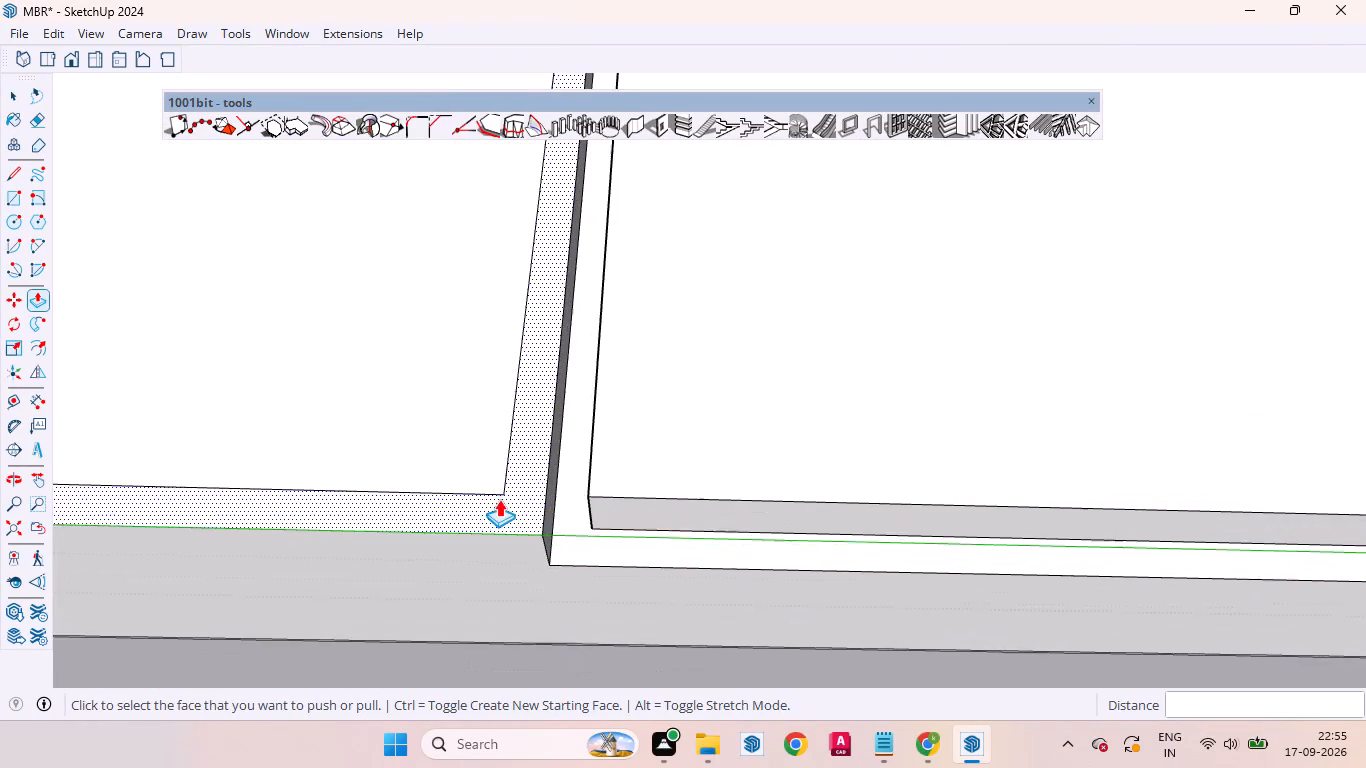
{"action": "scroll", "coordinate": [543, 508], "scroll_direction": "down", "scroll_amount": 13}
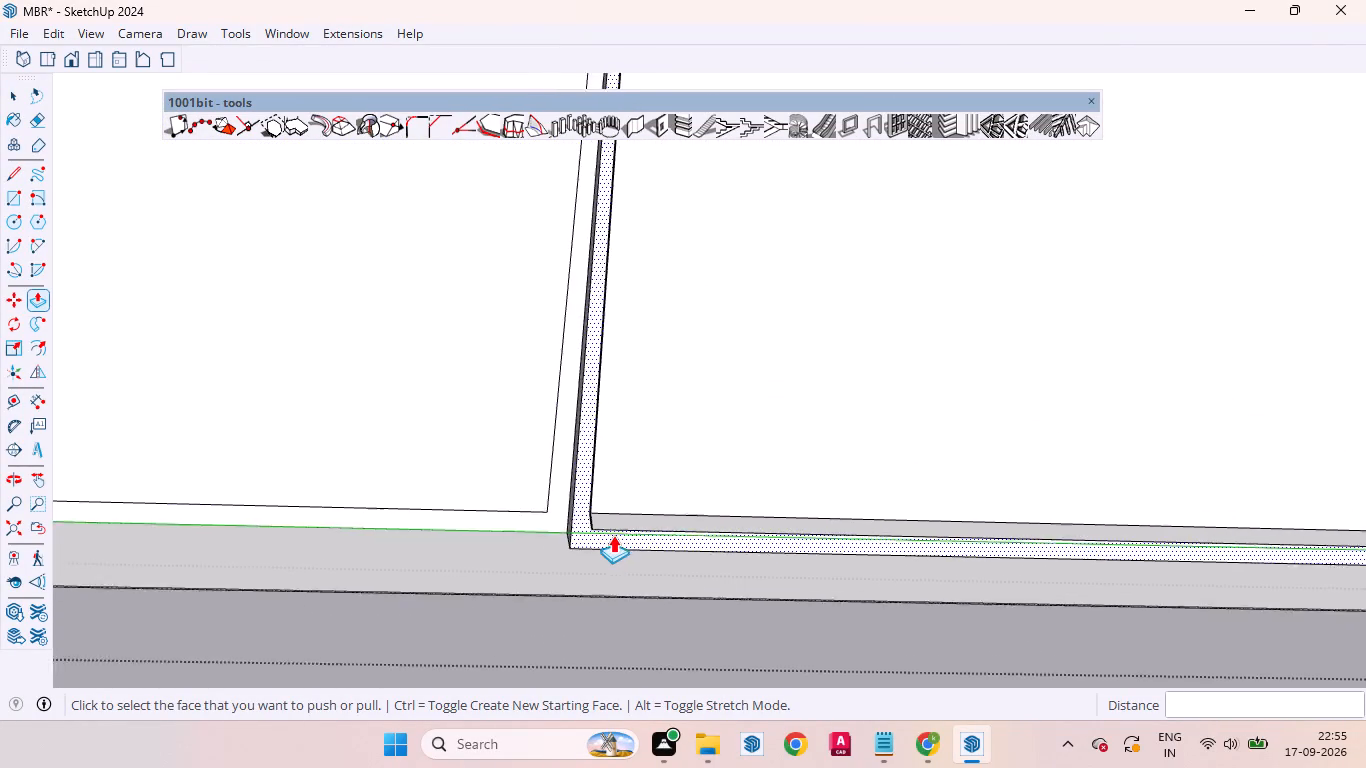
{"action": "scroll", "coordinate": [544, 531], "scroll_direction": "up", "scroll_amount": 13}
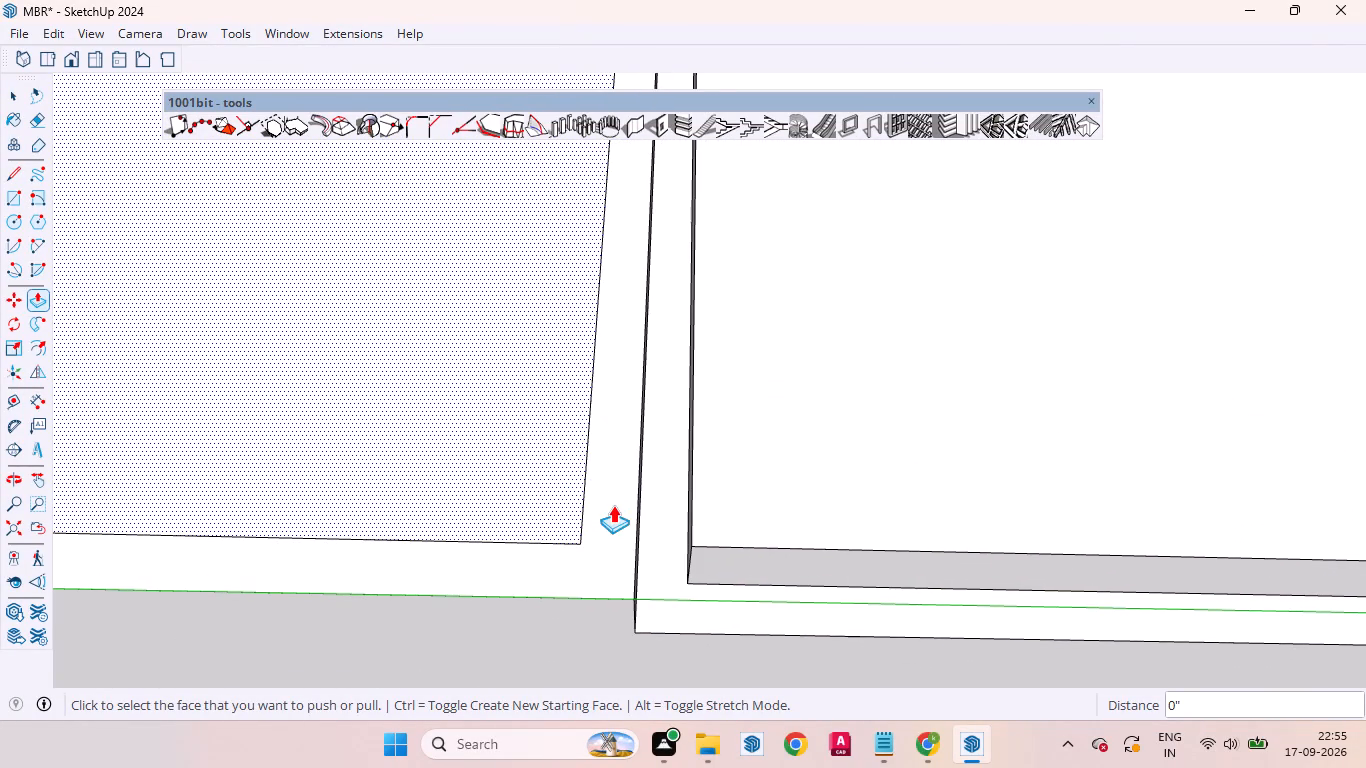
{"action": "double_click", "coordinate": [622, 521]}
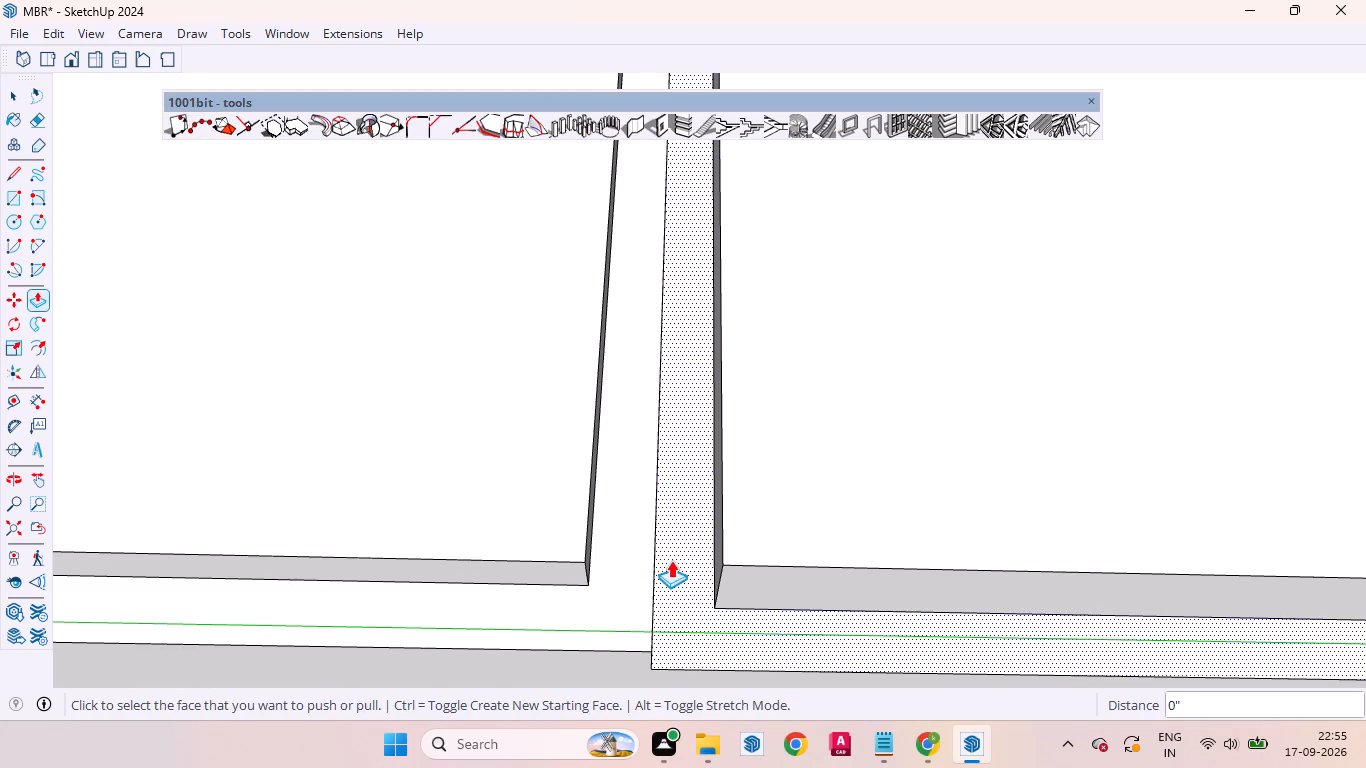
Push the border strip around the leftmost front section inward, level with its neighbour's recessed strip, and exit the cabinet's editing mode.
{"action": "scroll", "coordinate": [673, 526], "scroll_direction": "down", "scroll_amount": 20}
{"action": "scroll", "coordinate": [673, 526], "scroll_direction": "down", "scroll_amount": 20}
{"action": "scroll", "coordinate": [673, 526], "scroll_direction": "down", "scroll_amount": 7}
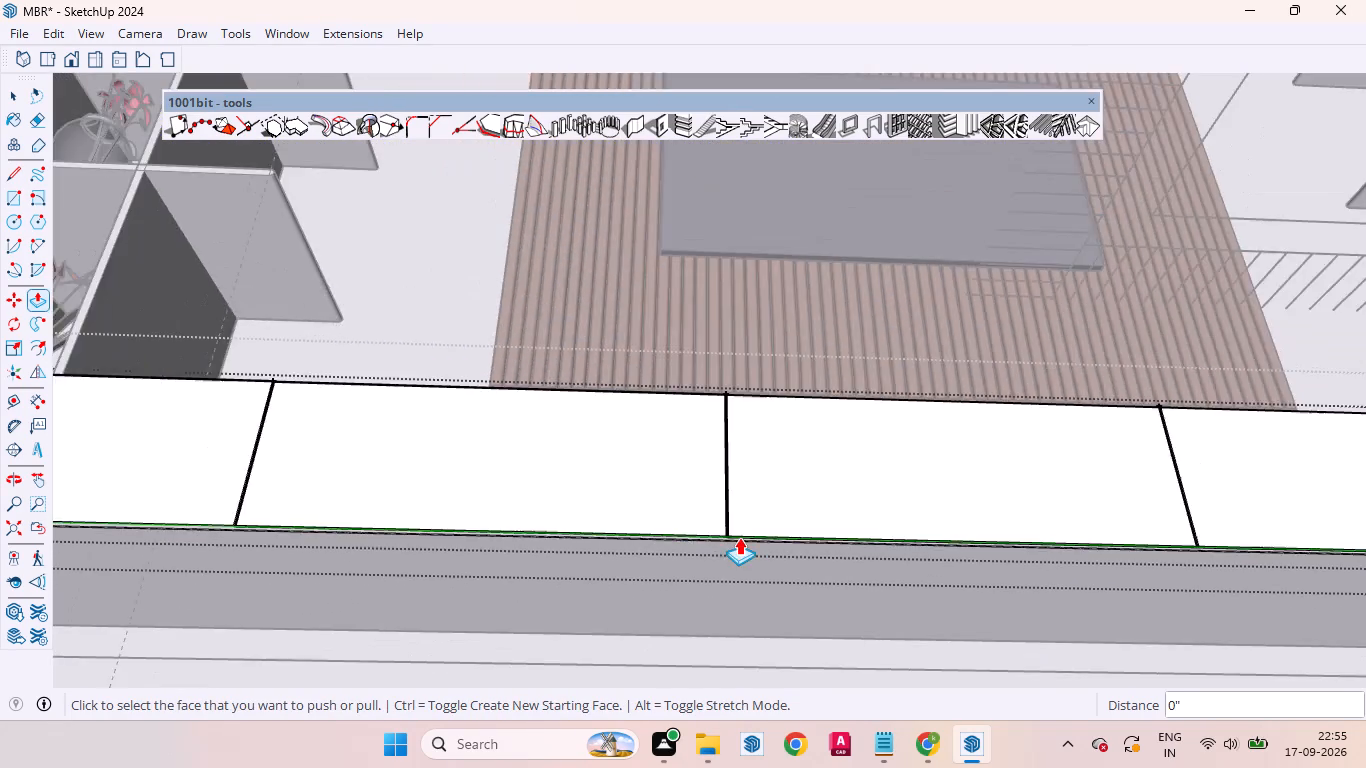
{"action": "scroll", "coordinate": [739, 537], "scroll_direction": "down", "scroll_amount": 6}
{"action": "scroll", "coordinate": [417, 547], "scroll_direction": "up", "scroll_amount": 20}
{"action": "scroll", "coordinate": [417, 547], "scroll_direction": "up", "scroll_amount": 8}
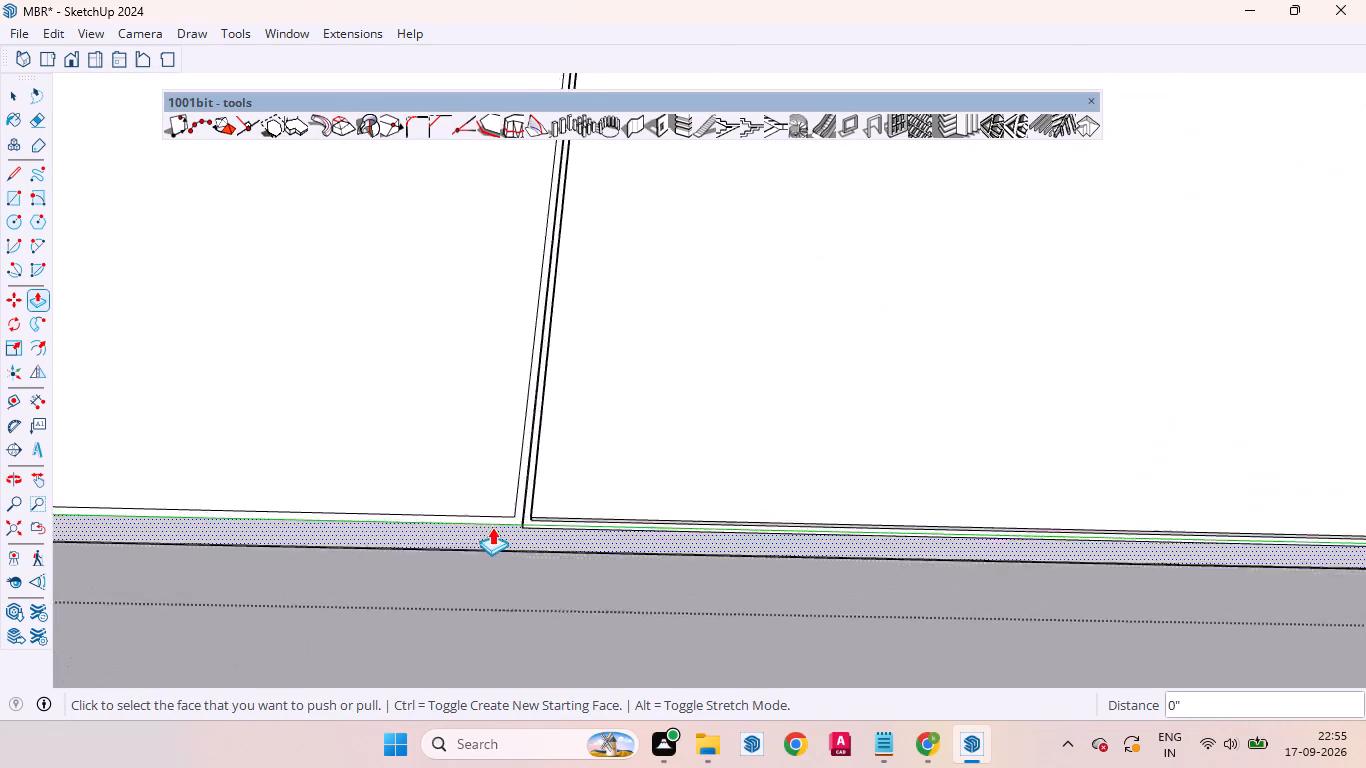
{"action": "scroll", "coordinate": [492, 527], "scroll_direction": "up", "scroll_amount": 15}
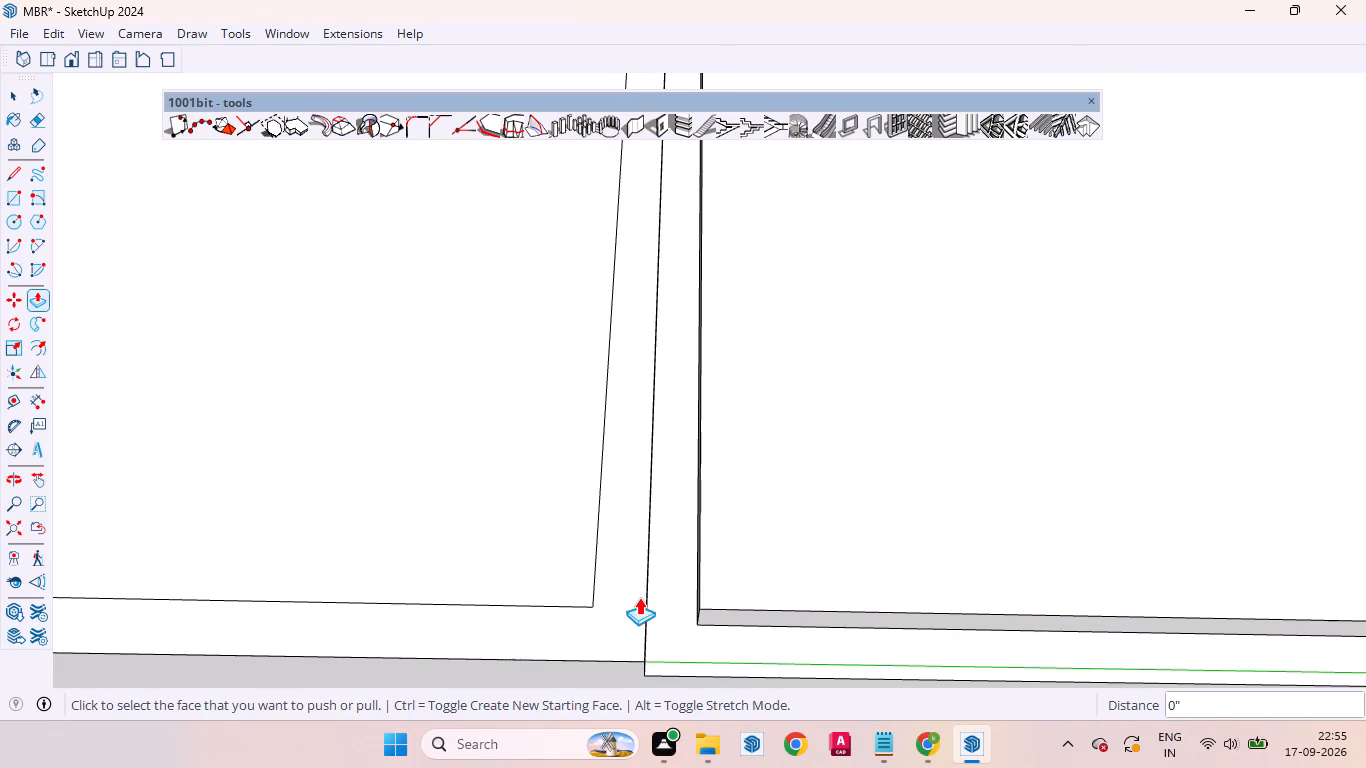
{"action": "scroll", "coordinate": [639, 597], "scroll_direction": "up", "scroll_amount": 2}
{"action": "scroll", "coordinate": [637, 603], "scroll_direction": "down", "scroll_amount": 2}
{"action": "scroll", "coordinate": [641, 604], "scroll_direction": "up", "scroll_amount": 3}
{"action": "scroll", "coordinate": [639, 480], "scroll_direction": "down", "scroll_amount": 7}
{"action": "middle_click_drag", "start_coordinate": [641, 629], "coordinate": [660, 449]}
{"action": "scroll", "coordinate": [640, 490], "scroll_direction": "up", "scroll_amount": 6}
{"action": "double_click", "coordinate": [633, 513]}
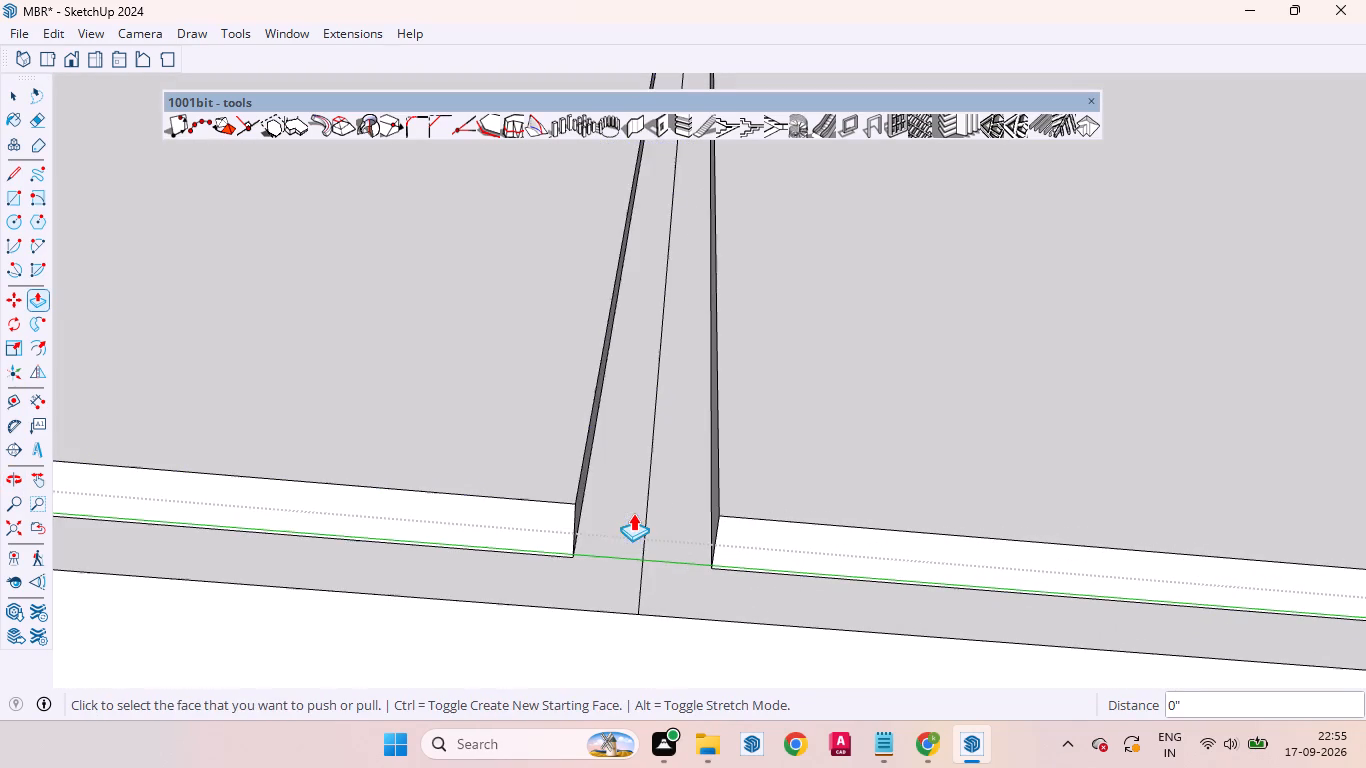
{"action": "scroll", "coordinate": [647, 494], "scroll_direction": "down", "scroll_amount": 20}
{"action": "scroll", "coordinate": [647, 494], "scroll_direction": "down", "scroll_amount": 20}
{"action": "scroll", "coordinate": [647, 494], "scroll_direction": "down", "scroll_amount": 8}
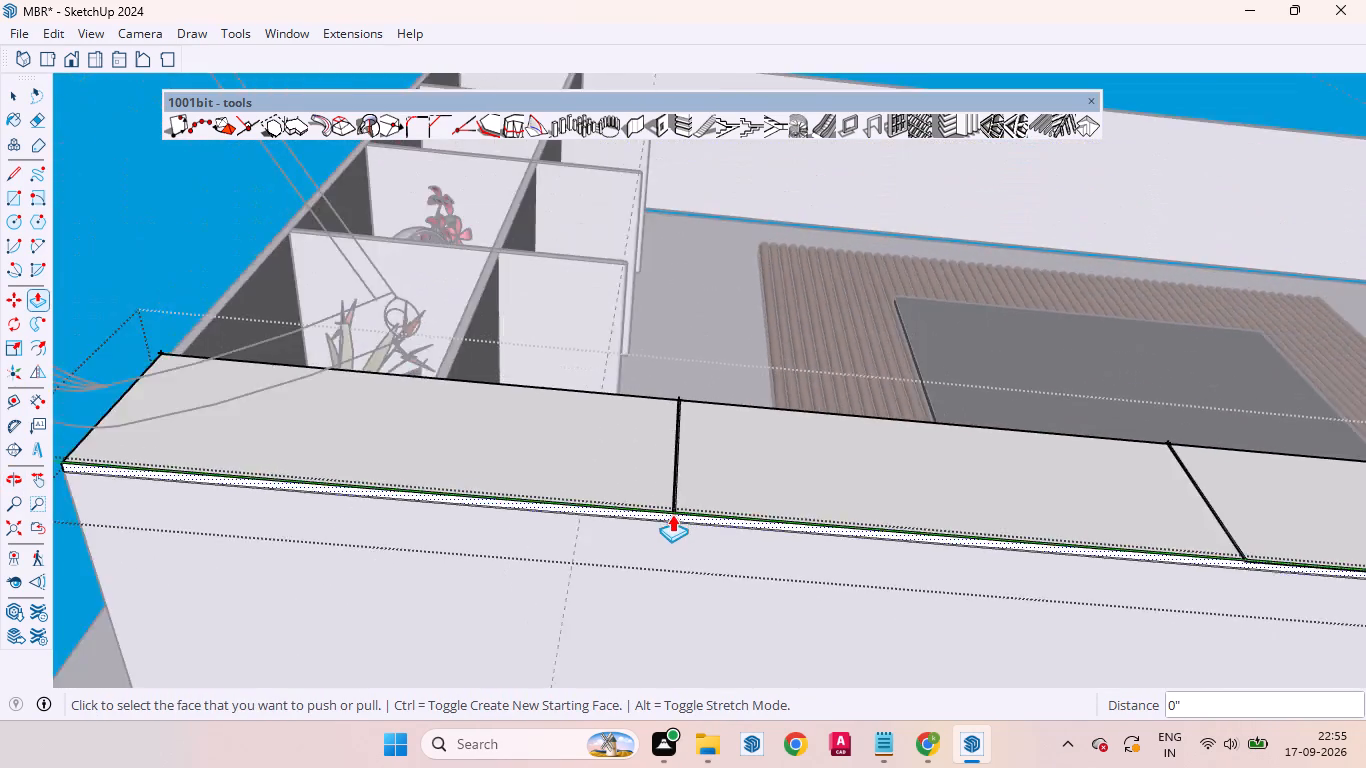
{"action": "scroll", "coordinate": [672, 514], "scroll_direction": "down", "scroll_amount": 6}
{"action": "scroll", "coordinate": [359, 501], "scroll_direction": "up", "scroll_amount": 20}
{"action": "scroll", "coordinate": [359, 501], "scroll_direction": "up", "scroll_amount": 11}
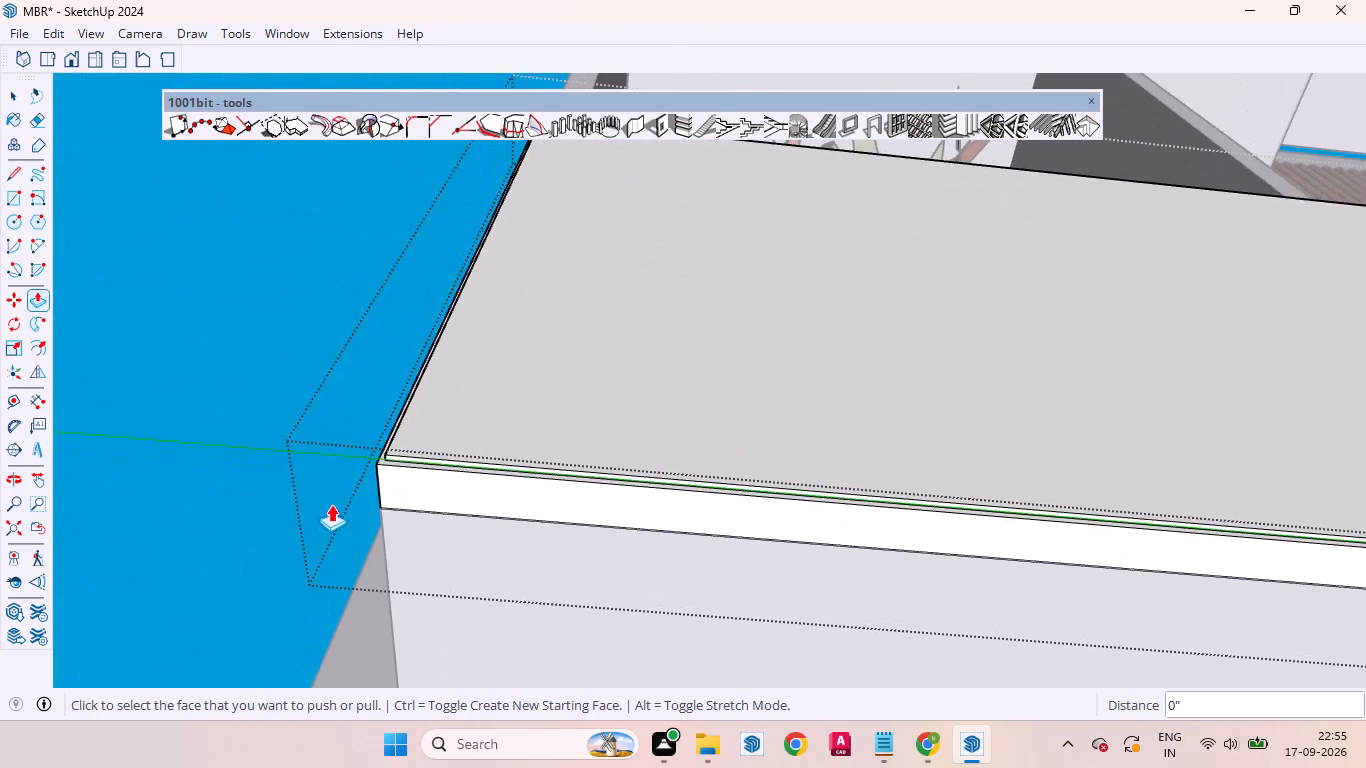
{"action": "scroll", "coordinate": [367, 462], "scroll_direction": "up", "scroll_amount": 7}
{"action": "key", "text": "space"}
{"action": "left_click", "coordinate": [125, 468]}
Examine the finished shutter fronts and recessed grooves of the base cabinet from below, from afar and close up.
{"action": "scroll", "coordinate": [426, 522], "scroll_direction": "down", "scroll_amount": 3}
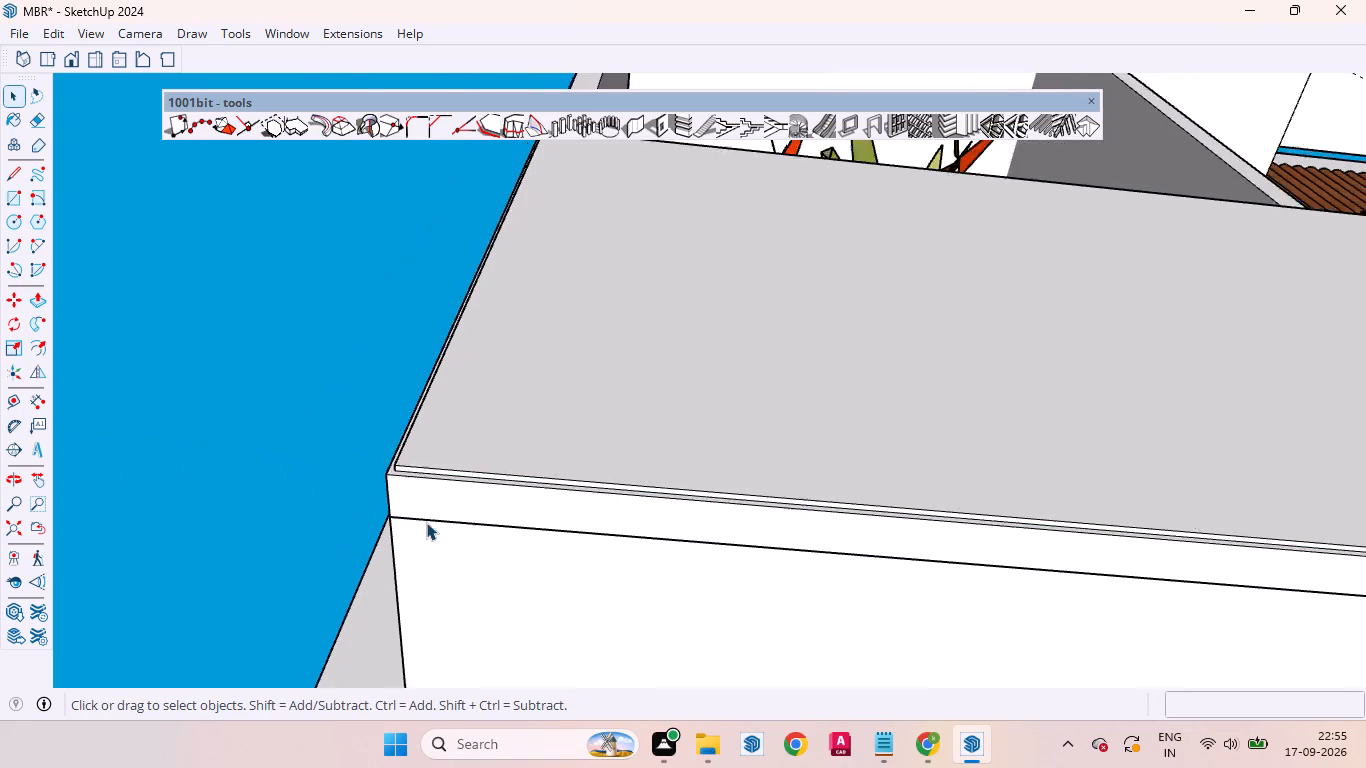
{"action": "scroll", "coordinate": [426, 522], "scroll_direction": "down", "scroll_amount": 4}
{"action": "middle_click_drag", "start_coordinate": [562, 446], "coordinate": [556, 739]}
{"action": "scroll", "coordinate": [397, 474], "scroll_direction": "up", "scroll_amount": 1}
{"action": "scroll", "coordinate": [387, 456], "scroll_direction": "down", "scroll_amount": 12}
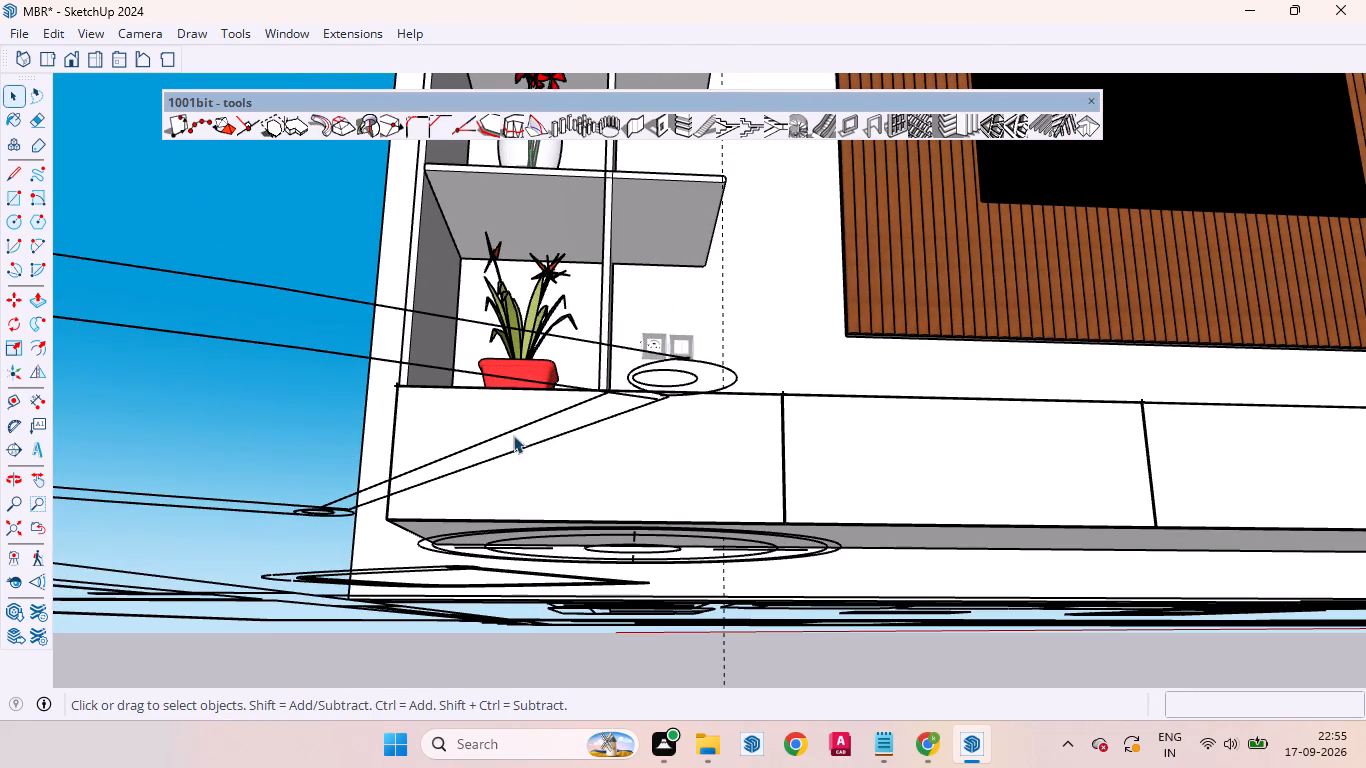
{"action": "scroll", "coordinate": [393, 390], "scroll_direction": "down", "scroll_amount": 7}
{"action": "scroll", "coordinate": [571, 410], "scroll_direction": "up", "scroll_amount": 1}
{"action": "middle_click_drag", "start_coordinate": [573, 417], "coordinate": [591, 569]}
{"action": "scroll", "coordinate": [333, 436], "scroll_direction": "down", "scroll_amount": 6}
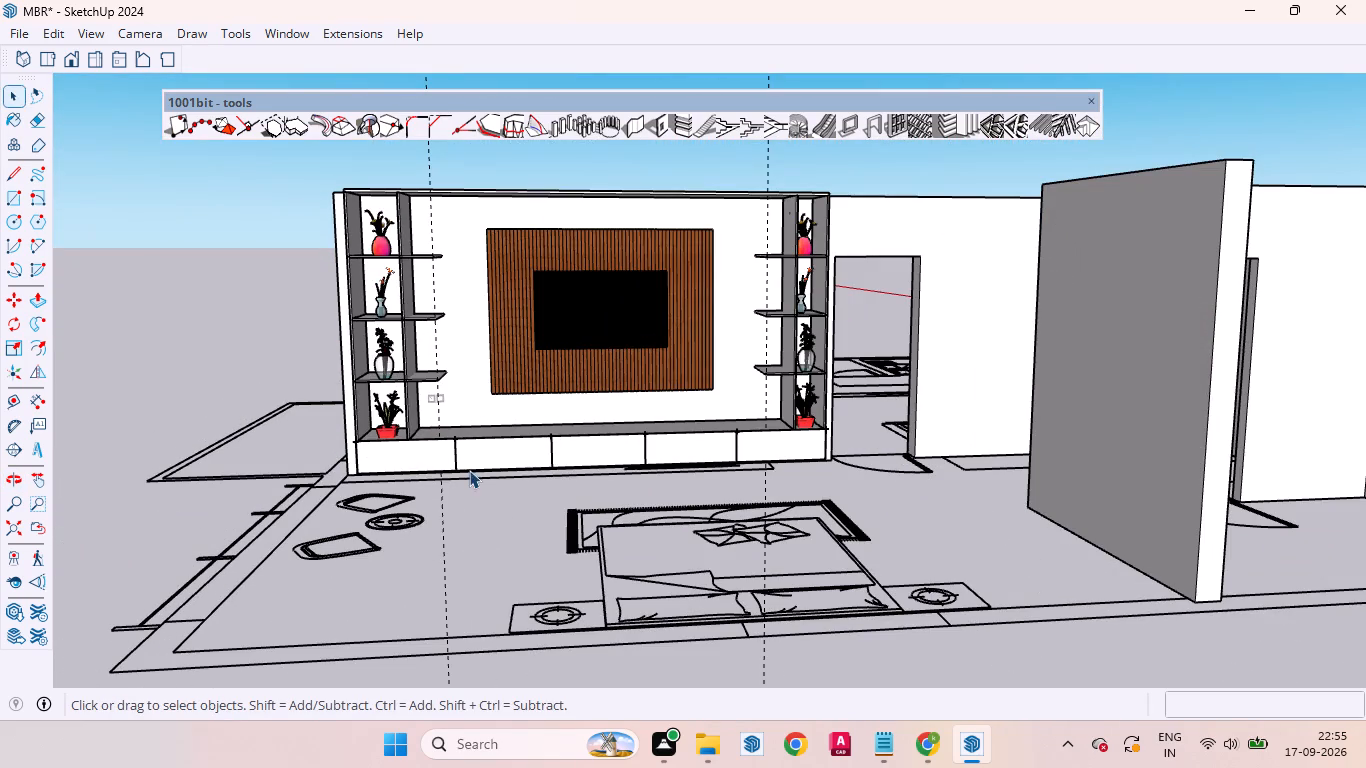
{"action": "key", "text": "space"}
{"action": "left_click", "coordinate": [206, 388]}
{"action": "scroll", "coordinate": [652, 474], "scroll_direction": "up", "scroll_amount": 6}
{"action": "scroll", "coordinate": [731, 444], "scroll_direction": "up", "scroll_amount": 2}
{"action": "scroll", "coordinate": [731, 445], "scroll_direction": "down", "scroll_amount": 1}
{"action": "scroll", "coordinate": [731, 445], "scroll_direction": "up", "scroll_amount": 3}
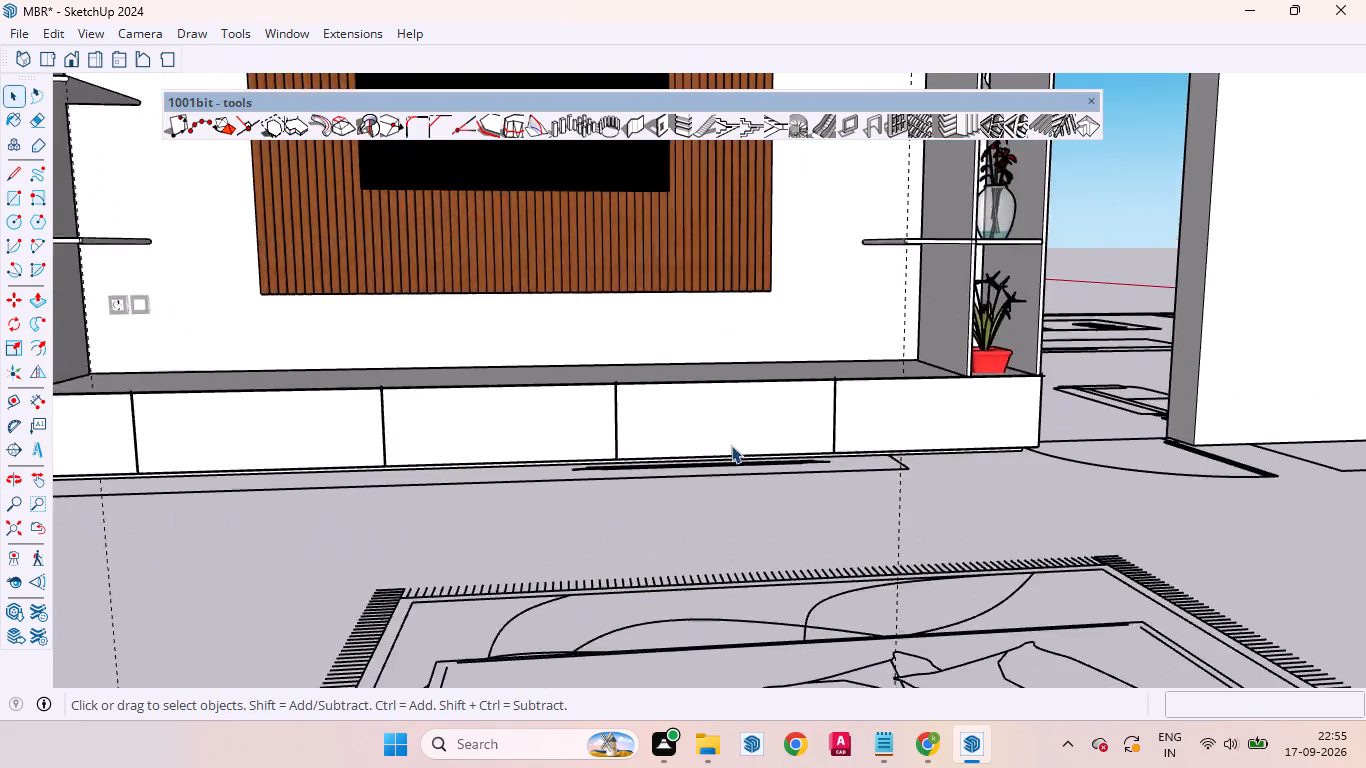
{"action": "scroll", "coordinate": [731, 445], "scroll_direction": "up", "scroll_amount": 2}
{"action": "scroll", "coordinate": [1163, 423], "scroll_direction": "up", "scroll_amount": 4}
{"action": "scroll", "coordinate": [687, 369], "scroll_direction": "up", "scroll_amount": 4}
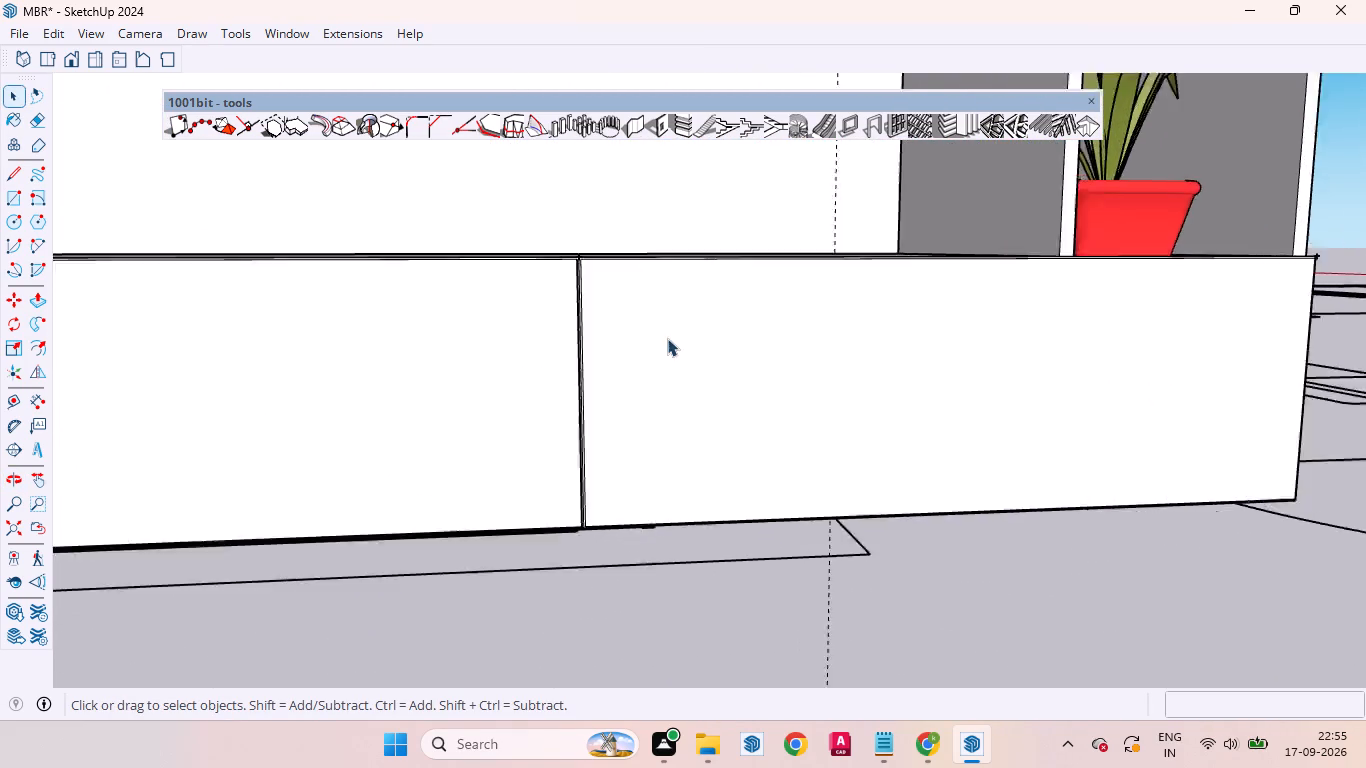
{"action": "scroll", "coordinate": [667, 338], "scroll_direction": "up", "scroll_amount": 4}
{"action": "scroll", "coordinate": [563, 262], "scroll_direction": "up", "scroll_amount": 7}
{"action": "scroll", "coordinate": [564, 291], "scroll_direction": "down", "scroll_amount": 6}
{"action": "scroll", "coordinate": [530, 229], "scroll_direction": "up", "scroll_amount": 7}
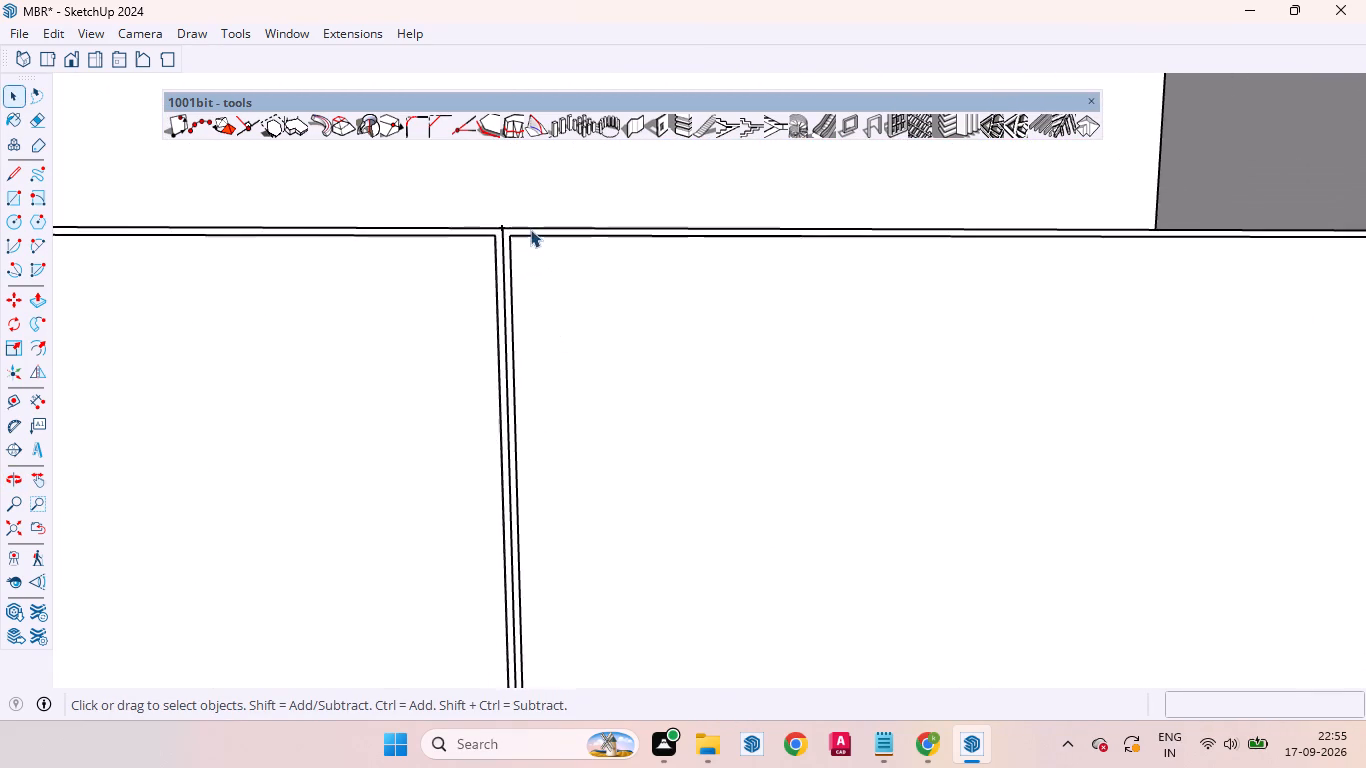
{"action": "scroll", "coordinate": [530, 229], "scroll_direction": "up", "scroll_amount": 1}
{"action": "middle_click_drag", "start_coordinate": [531, 235], "coordinate": [471, 316]}
{"action": "scroll", "coordinate": [568, 372], "scroll_direction": "down", "scroll_amount": 8}
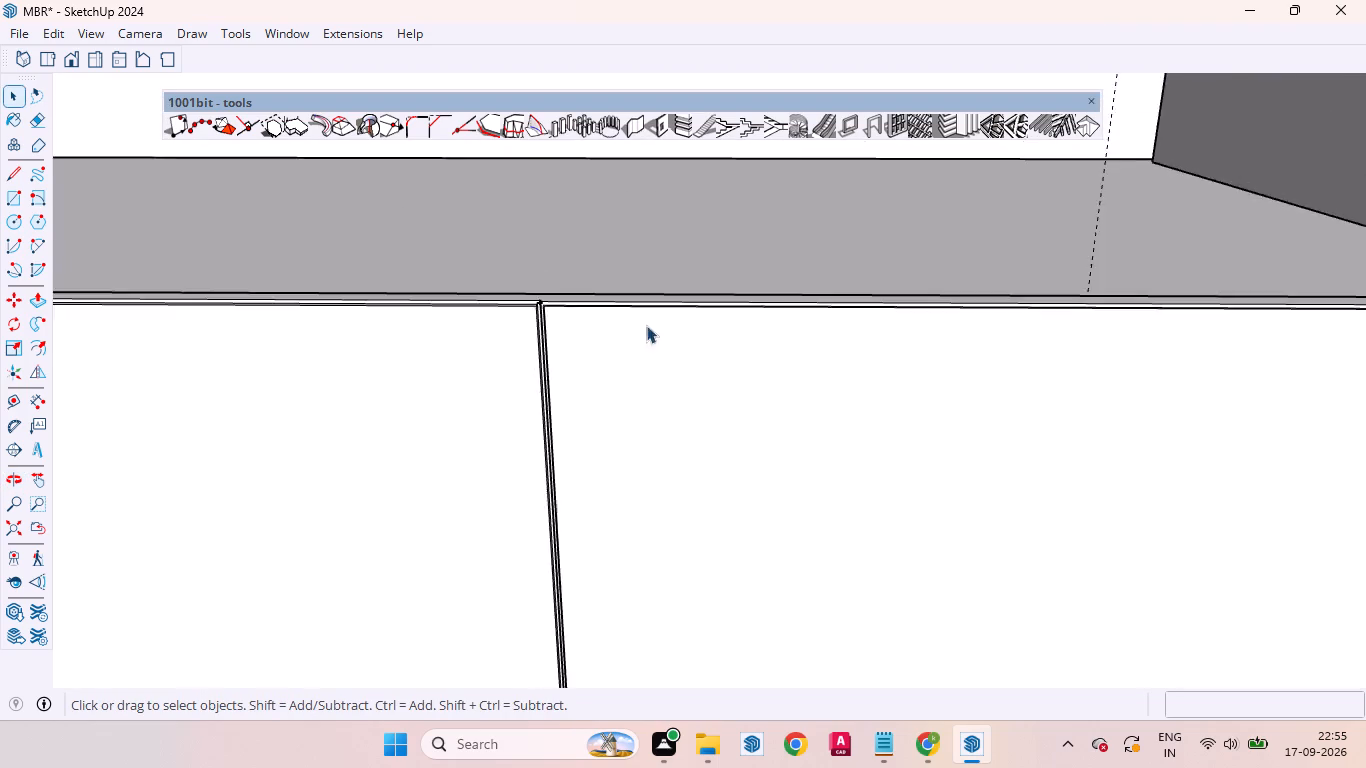
{"action": "scroll", "coordinate": [710, 424], "scroll_direction": "down", "scroll_amount": 6}
{"action": "scroll", "coordinate": [641, 365], "scroll_direction": "down", "scroll_amount": 12}
{"action": "scroll", "coordinate": [824, 376], "scroll_direction": "up", "scroll_amount": 7}
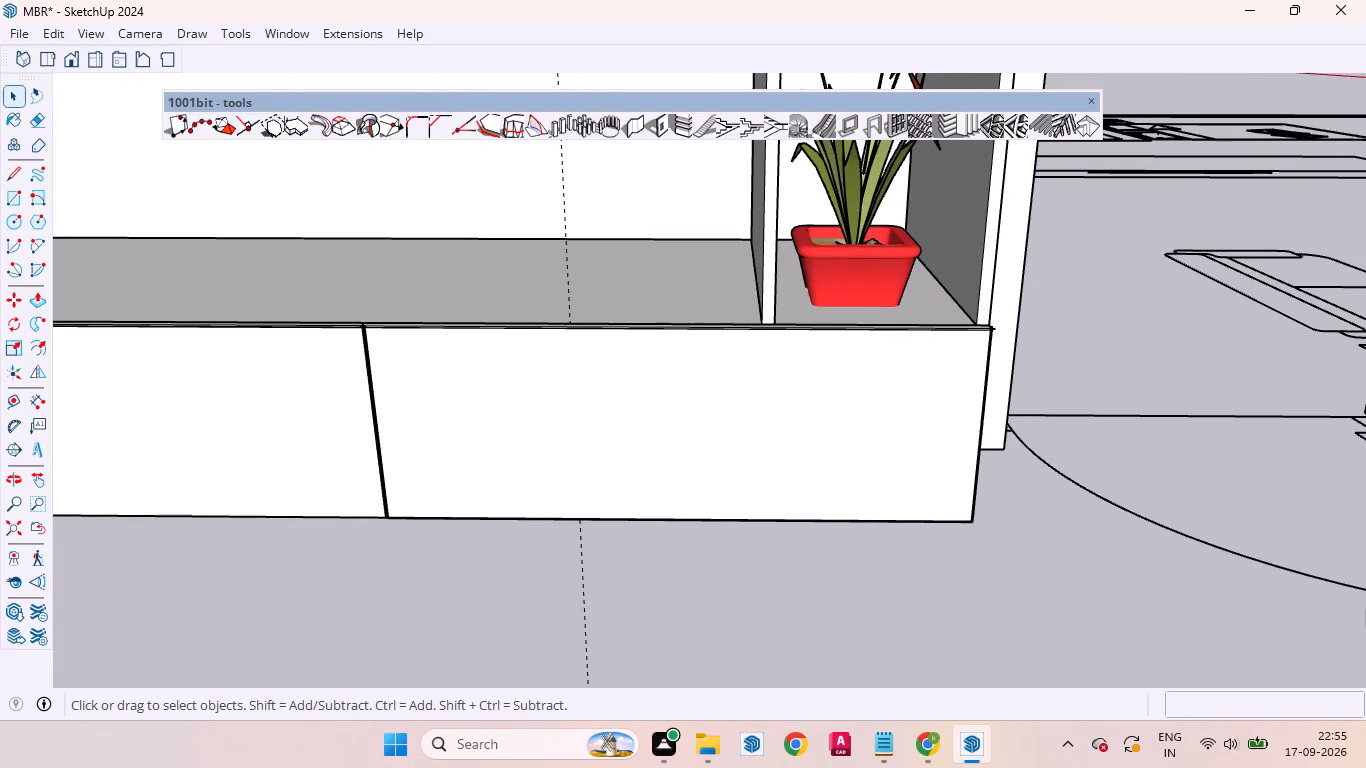
Examine the base cabinet's plant-side end and the grooves between the shutter fronts from several angles and distances.
{"action": "scroll", "coordinate": [980, 280], "scroll_direction": "up", "scroll_amount": 3}
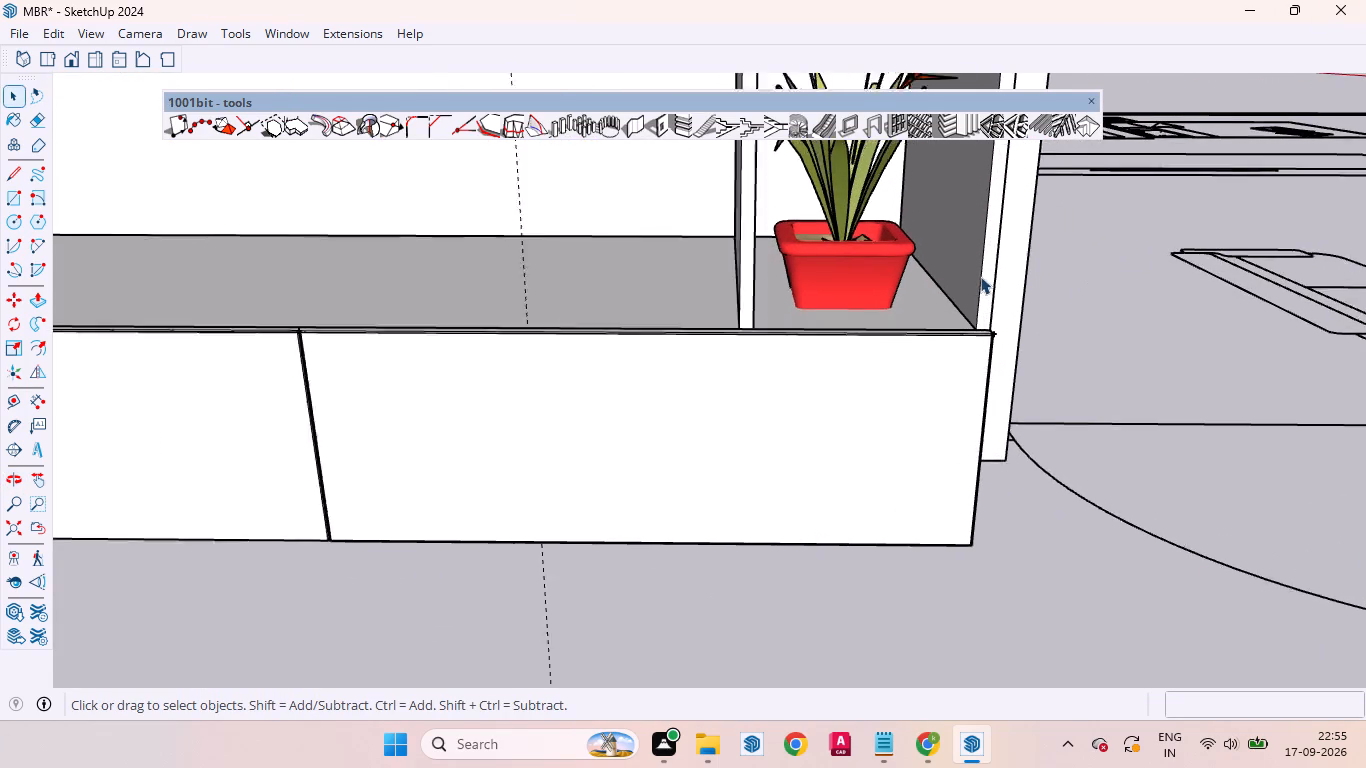
{"action": "scroll", "coordinate": [980, 276], "scroll_direction": "up", "scroll_amount": 11}
{"action": "middle_click_drag", "start_coordinate": [1079, 393], "coordinate": [607, 416]}
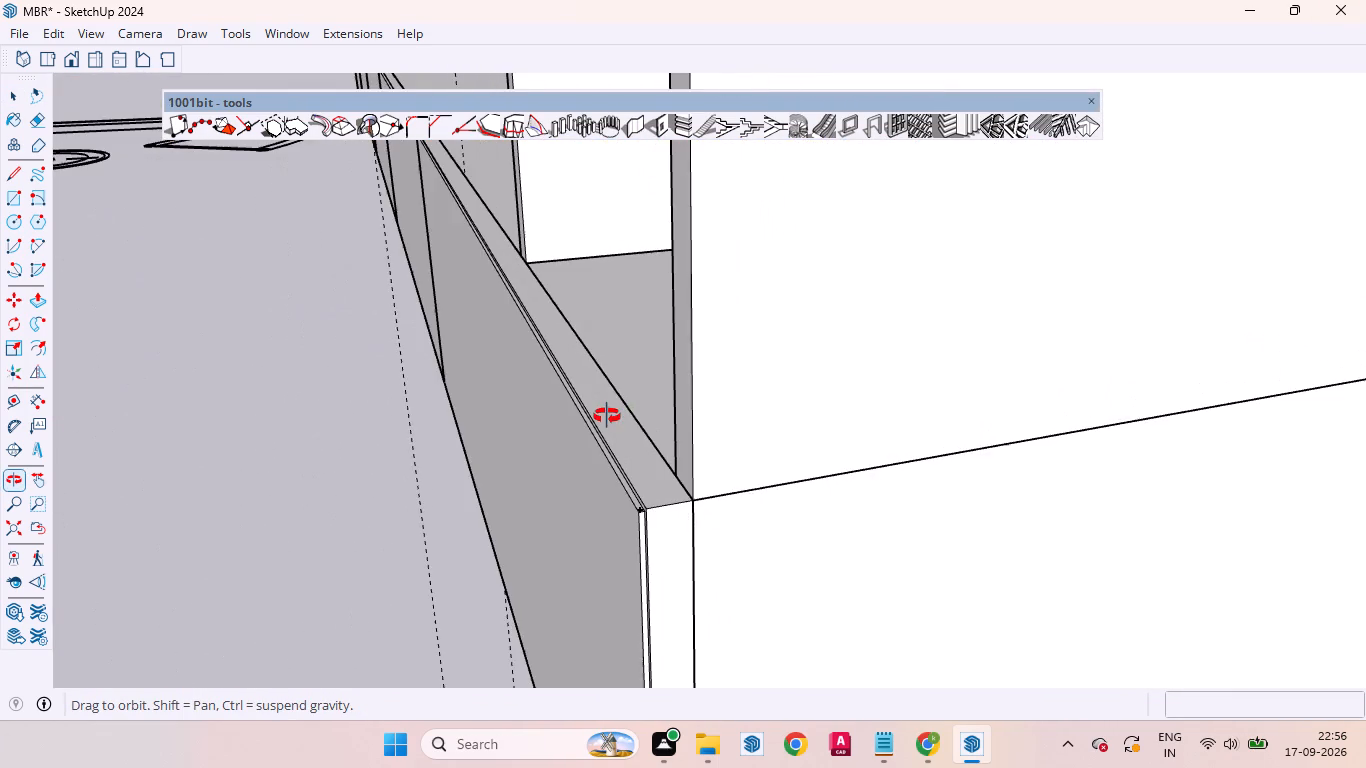
{"action": "middle_click_drag", "start_coordinate": [607, 416], "coordinate": [1040, 382]}
{"action": "scroll", "coordinate": [1082, 368], "scroll_direction": "up", "scroll_amount": 1}
{"action": "scroll", "coordinate": [1024, 364], "scroll_direction": "down", "scroll_amount": 14}
{"action": "scroll", "coordinate": [616, 458], "scroll_direction": "up", "scroll_amount": 1}
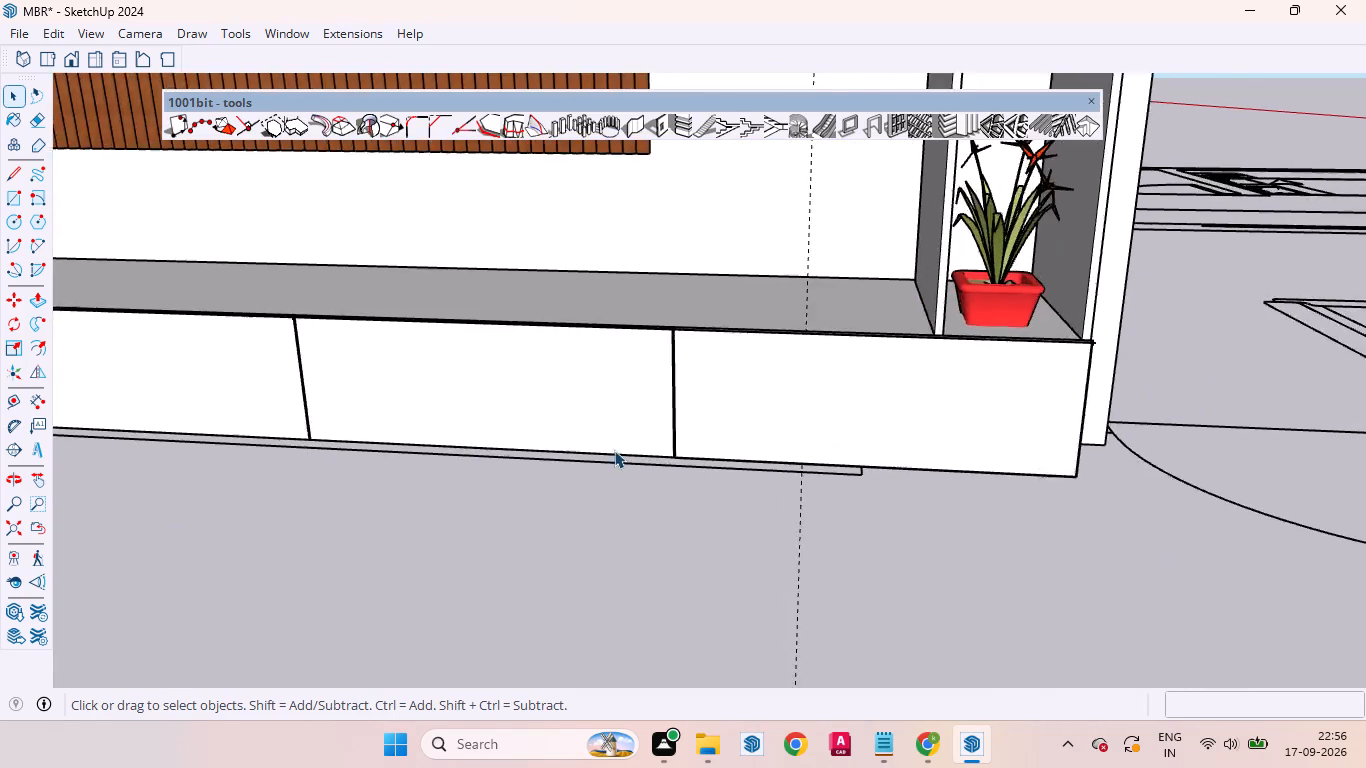
{"action": "scroll", "coordinate": [614, 450], "scroll_direction": "up", "scroll_amount": 20}
{"action": "scroll", "coordinate": [614, 450], "scroll_direction": "up", "scroll_amount": 4}
{"action": "scroll", "coordinate": [695, 320], "scroll_direction": "down", "scroll_amount": 1}
{"action": "scroll", "coordinate": [695, 320], "scroll_direction": "up", "scroll_amount": 3}
{"action": "scroll", "coordinate": [725, 345], "scroll_direction": "down", "scroll_amount": 7}
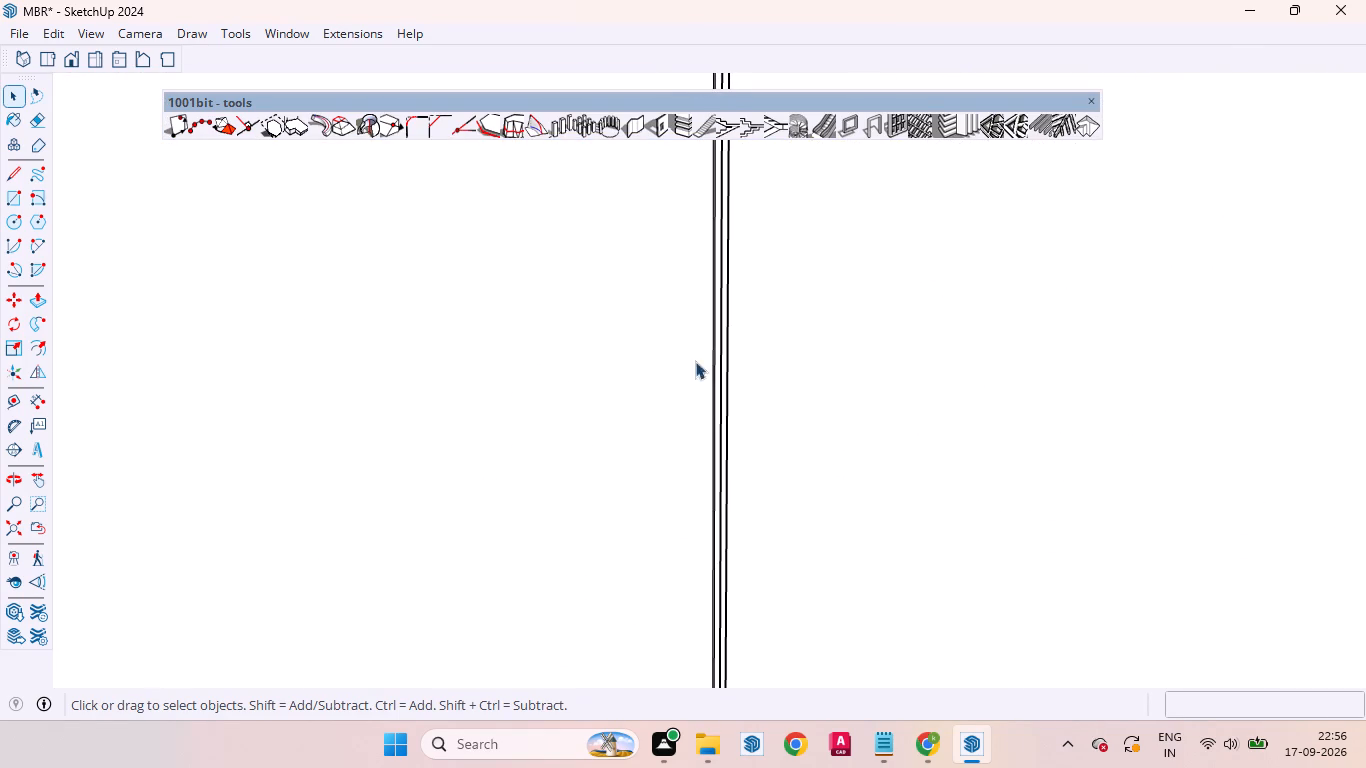
Push the rightmost front section's border strip further inward, level with the fourth section's recessed strip, and exit the cabinet's editing mode.
{"action": "middle_click_drag", "start_coordinate": [679, 351], "coordinate": [729, 602]}
{"action": "scroll", "coordinate": [682, 312], "scroll_direction": "down", "scroll_amount": 16}
{"action": "scroll", "coordinate": [689, 262], "scroll_direction": "up", "scroll_amount": 2}
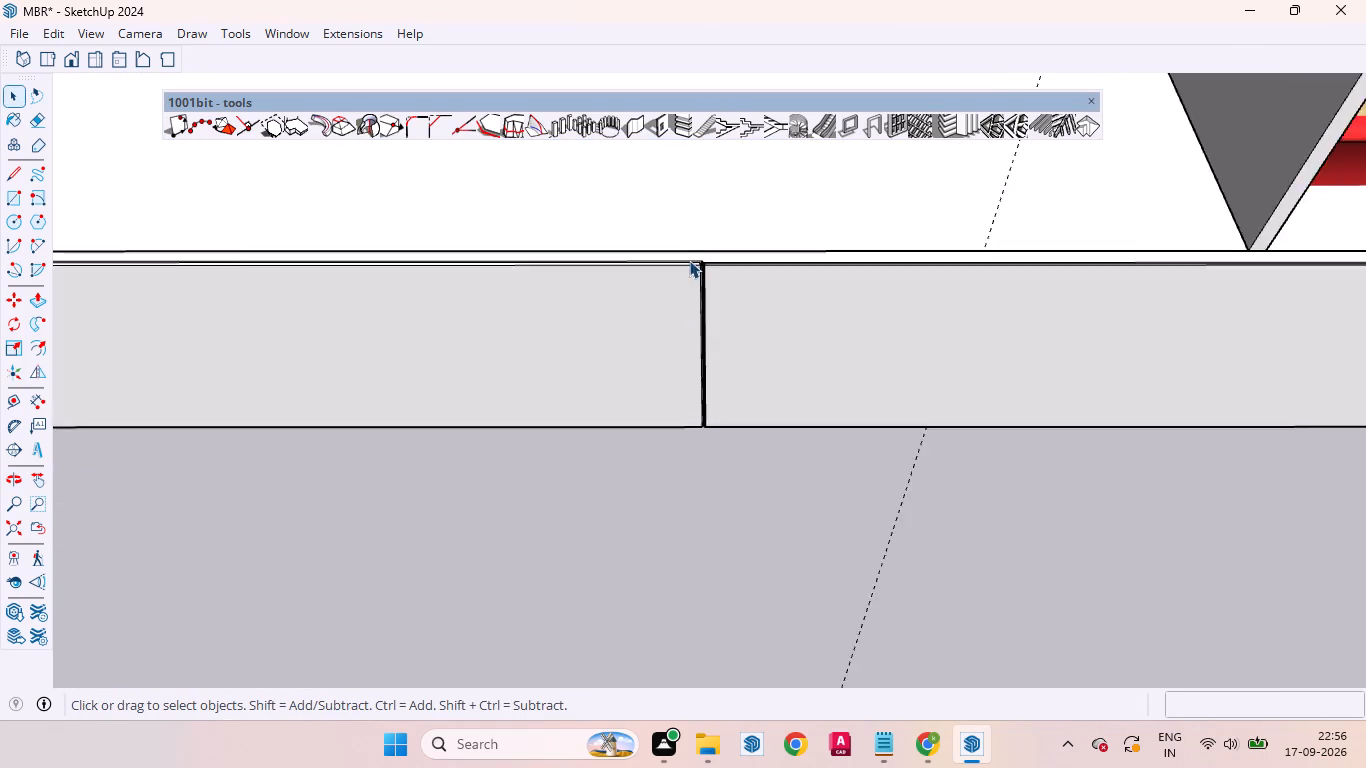
{"action": "scroll", "coordinate": [689, 260], "scroll_direction": "up", "scroll_amount": 13}
{"action": "scroll", "coordinate": [715, 256], "scroll_direction": "up", "scroll_amount": 20}
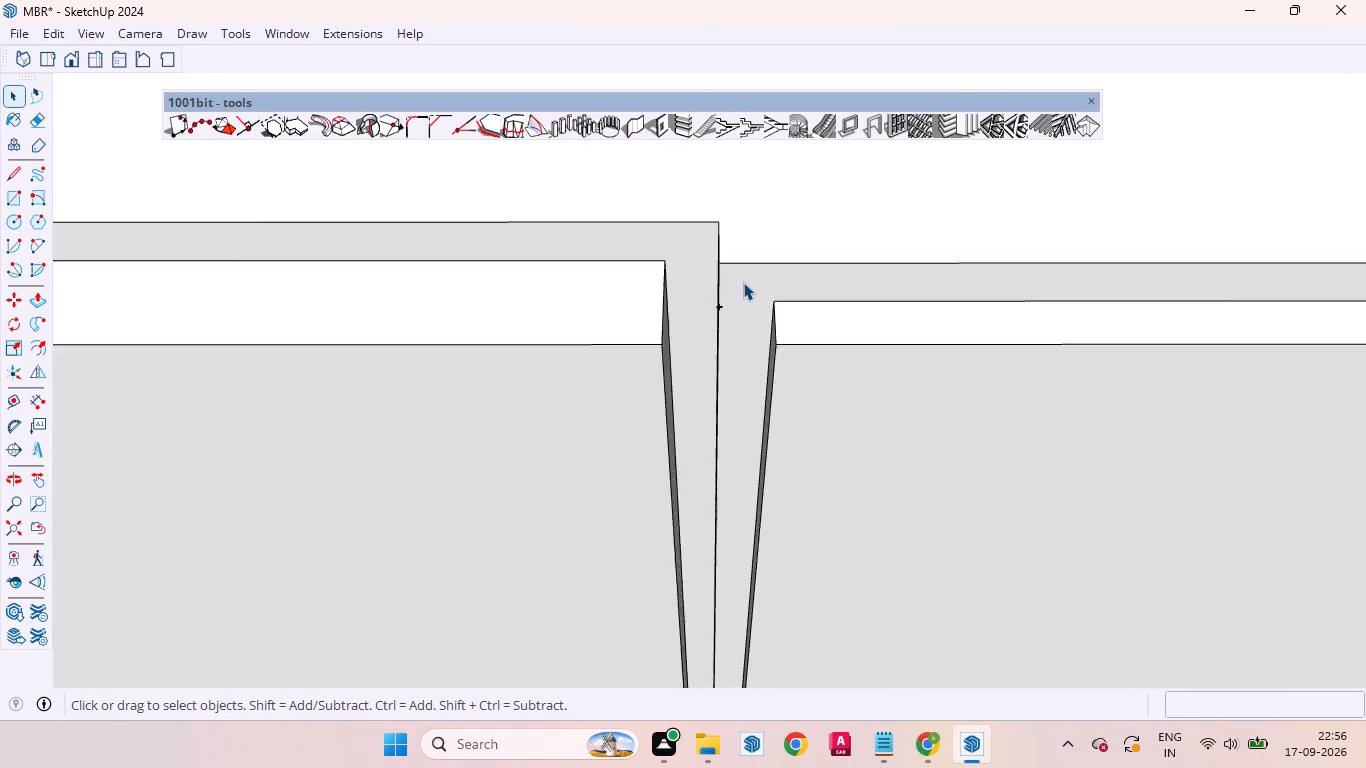
{"action": "scroll", "coordinate": [743, 282], "scroll_direction": "up", "scroll_amount": 2}
{"action": "left_click", "coordinate": [743, 282]}
{"action": "left_click", "coordinate": [743, 282]}
{"action": "scroll", "coordinate": [733, 347], "scroll_direction": "down", "scroll_amount": 6}
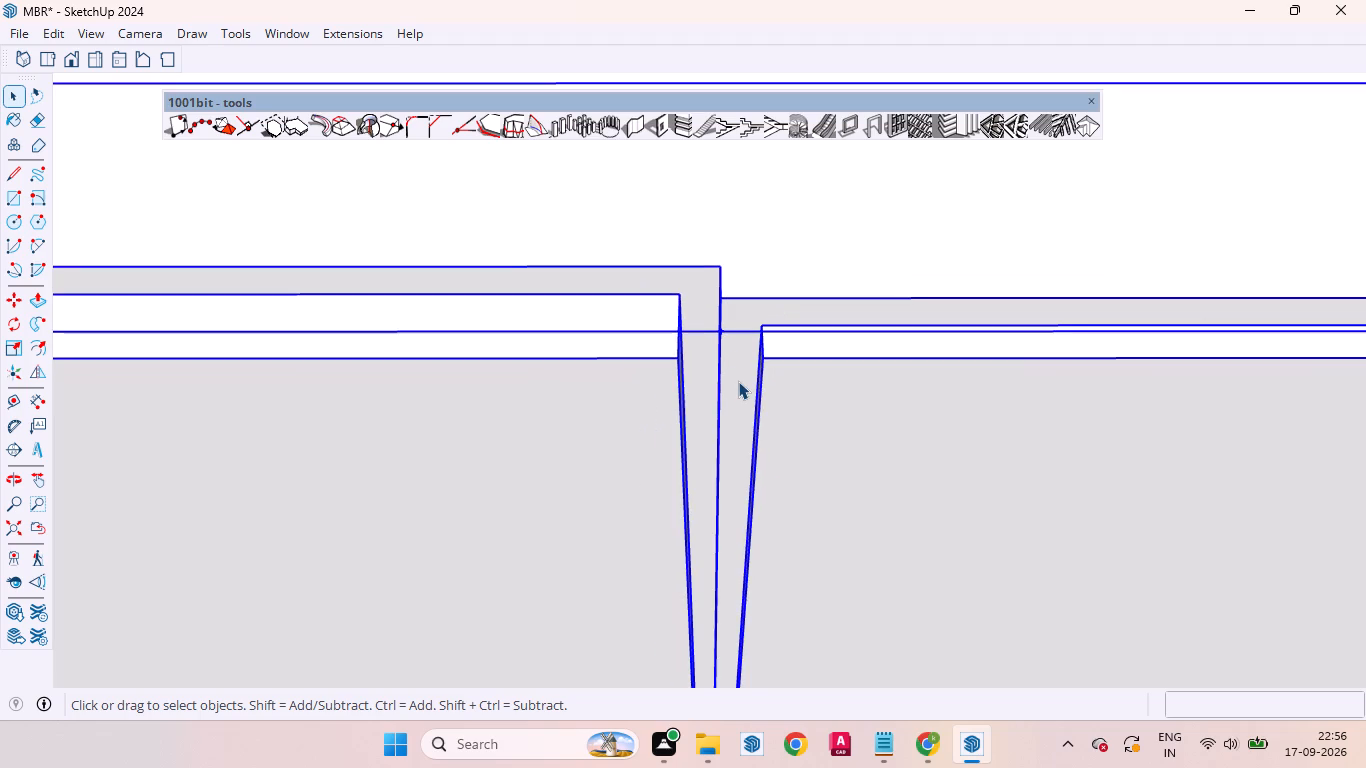
{"action": "triple_click", "coordinate": [738, 381]}
{"action": "double_click", "coordinate": [738, 381]}
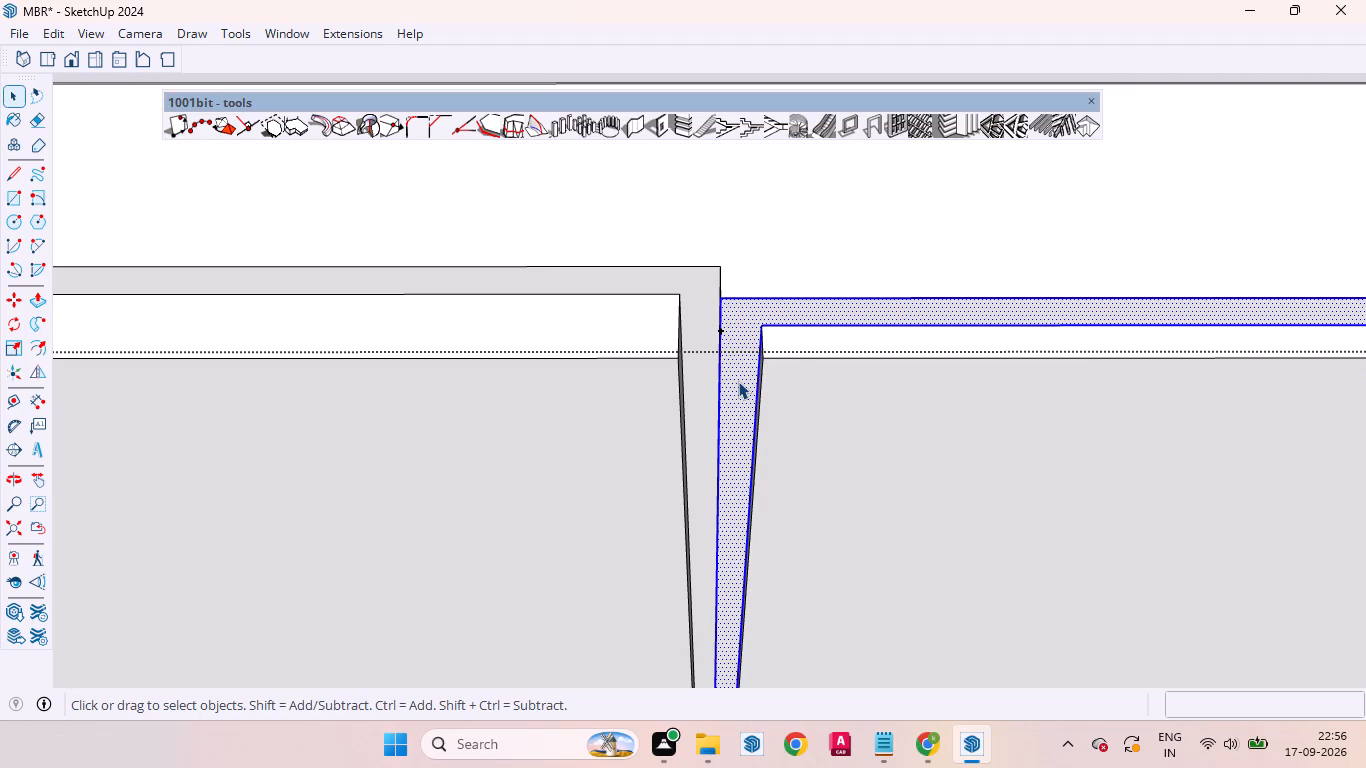
{"action": "key", "text": "p"}
{"action": "left_click", "coordinate": [738, 381]}
{"action": "double_click", "coordinate": [738, 381]}
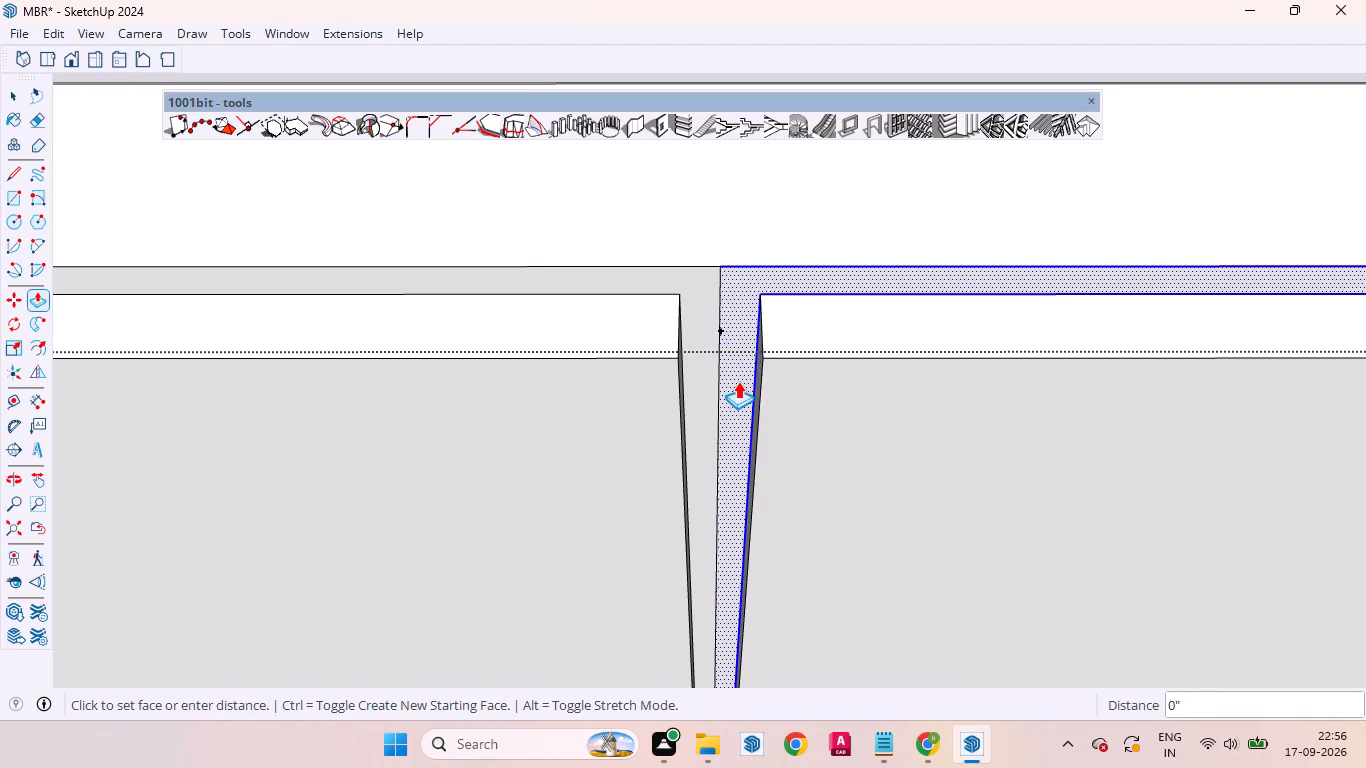
{"action": "scroll", "coordinate": [748, 335], "scroll_direction": "down", "scroll_amount": 12}
{"action": "key", "text": "Escape"}
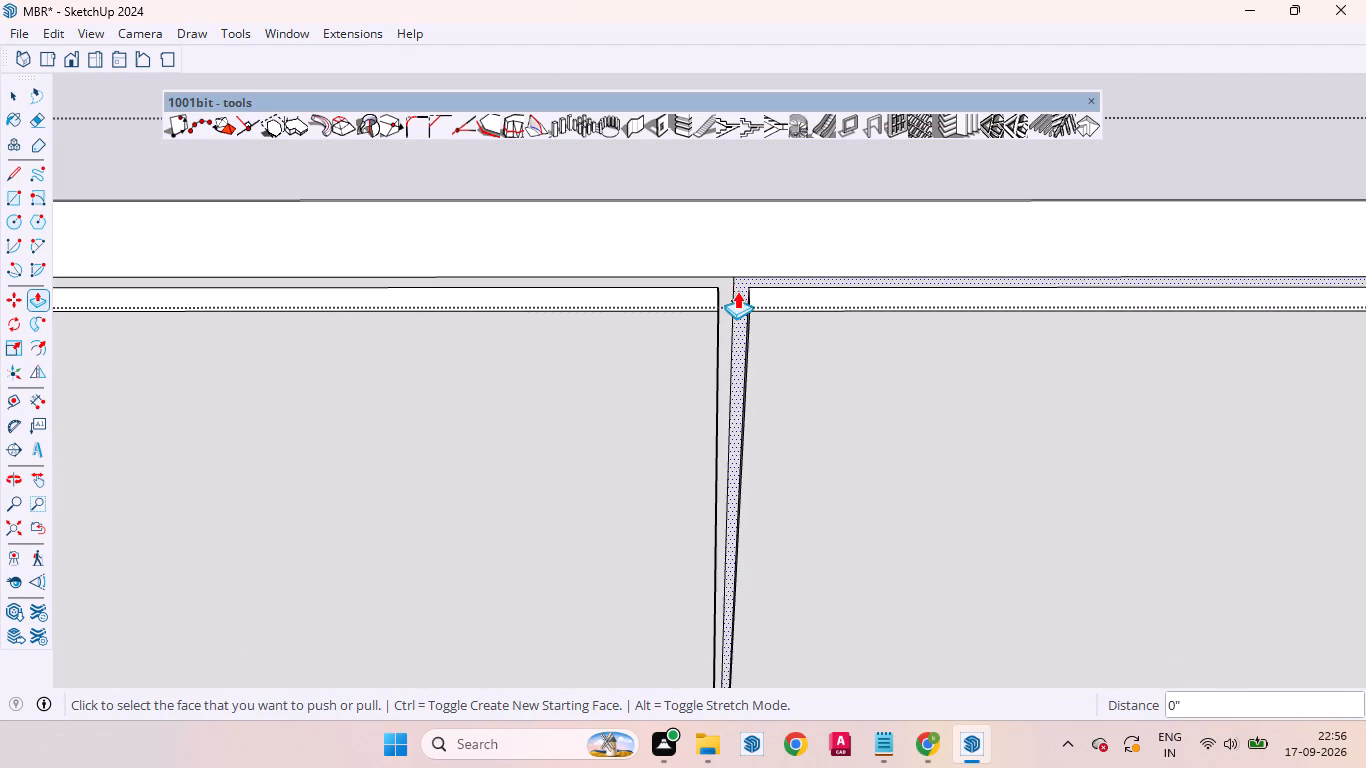
{"action": "scroll", "coordinate": [735, 293], "scroll_direction": "down", "scroll_amount": 13}
{"action": "scroll", "coordinate": [733, 342], "scroll_direction": "down", "scroll_amount": 13}
{"action": "key", "text": "space"}
{"action": "left_click", "coordinate": [746, 500]}
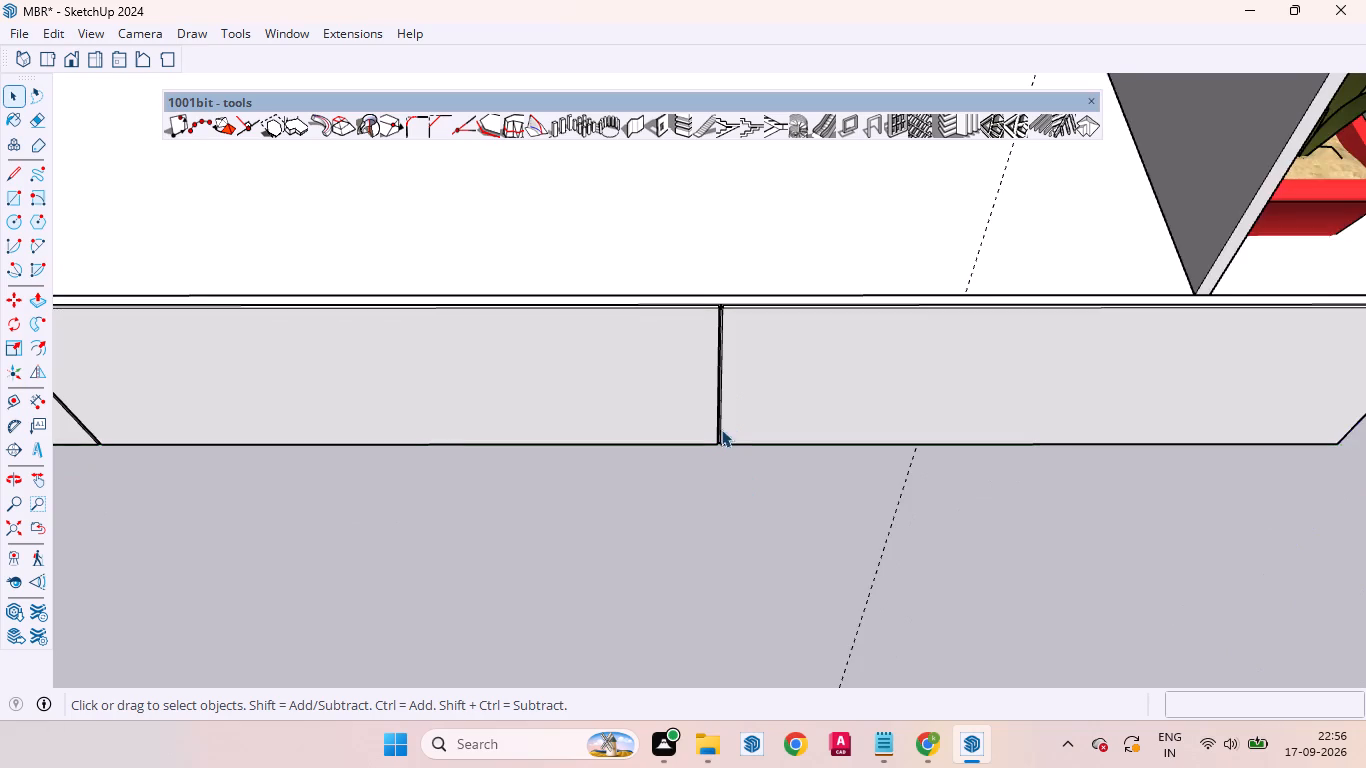
Examine the rightmost shutter's top corner and the grooves between the remaining shutter fronts for border strips that are not level.
{"action": "scroll", "coordinate": [704, 358], "scroll_direction": "down", "scroll_amount": 5}
{"action": "middle_click_drag", "start_coordinate": [774, 446], "coordinate": [758, 230]}
{"action": "scroll", "coordinate": [1048, 282], "scroll_direction": "up", "scroll_amount": 4}
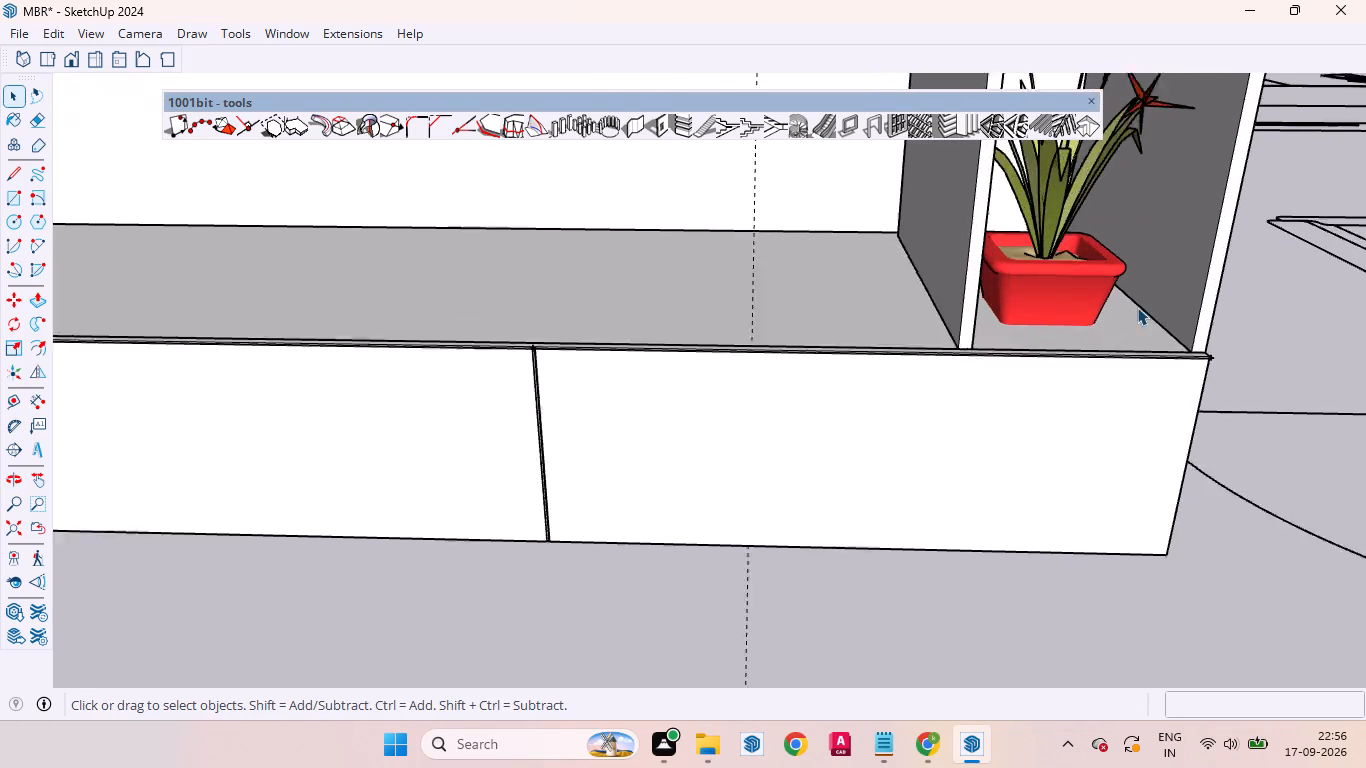
{"action": "scroll", "coordinate": [1137, 307], "scroll_direction": "up", "scroll_amount": 18}
{"action": "scroll", "coordinate": [897, 338], "scroll_direction": "down", "scroll_amount": 14}
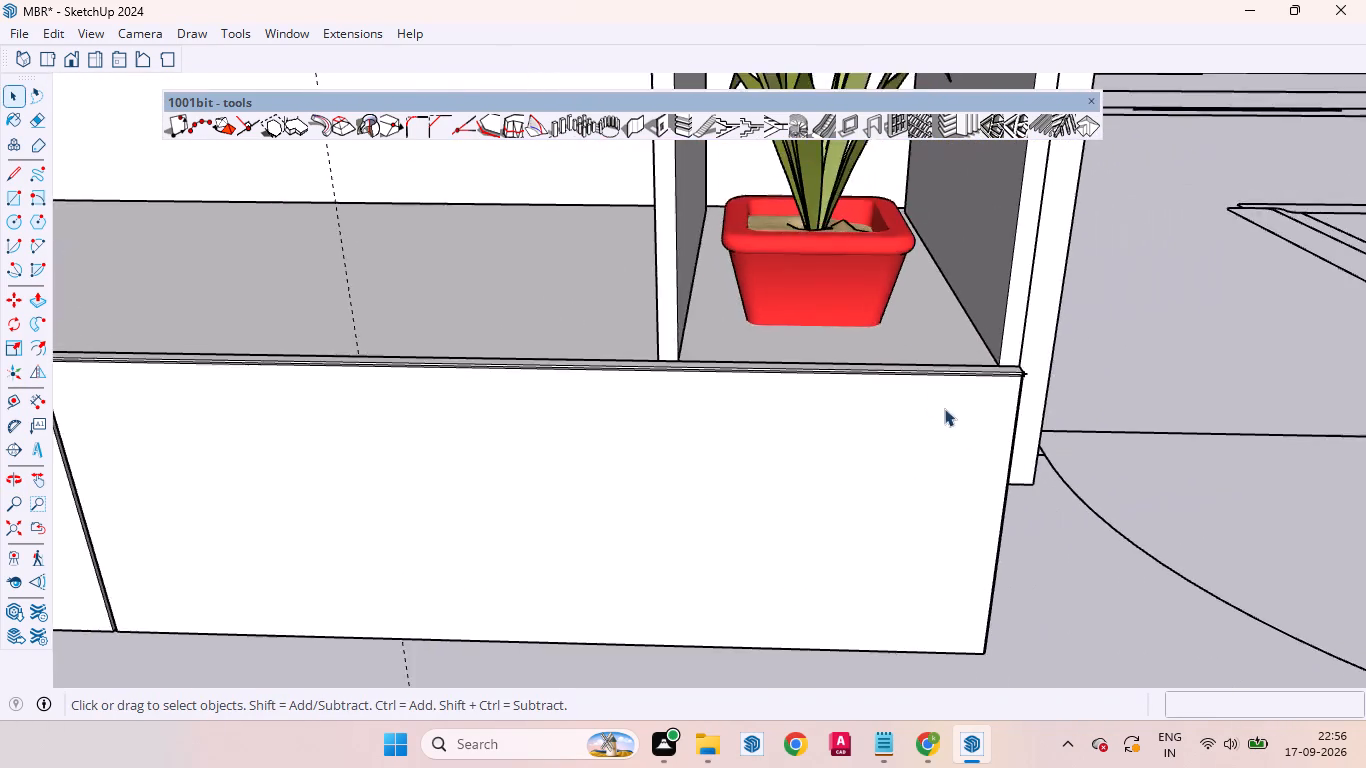
{"action": "scroll", "coordinate": [1010, 451], "scroll_direction": "up", "scroll_amount": 4}
{"action": "scroll", "coordinate": [947, 345], "scroll_direction": "down", "scroll_amount": 4}
{"action": "scroll", "coordinate": [951, 342], "scroll_direction": "up", "scroll_amount": 2}
{"action": "scroll", "coordinate": [952, 340], "scroll_direction": "down", "scroll_amount": 7}
{"action": "scroll", "coordinate": [1144, 277], "scroll_direction": "up", "scroll_amount": 1}
{"action": "scroll", "coordinate": [1144, 277], "scroll_direction": "down", "scroll_amount": 1}
{"action": "scroll", "coordinate": [442, 396], "scroll_direction": "up", "scroll_amount": 7}
{"action": "scroll", "coordinate": [801, 261], "scroll_direction": "up", "scroll_amount": 8}
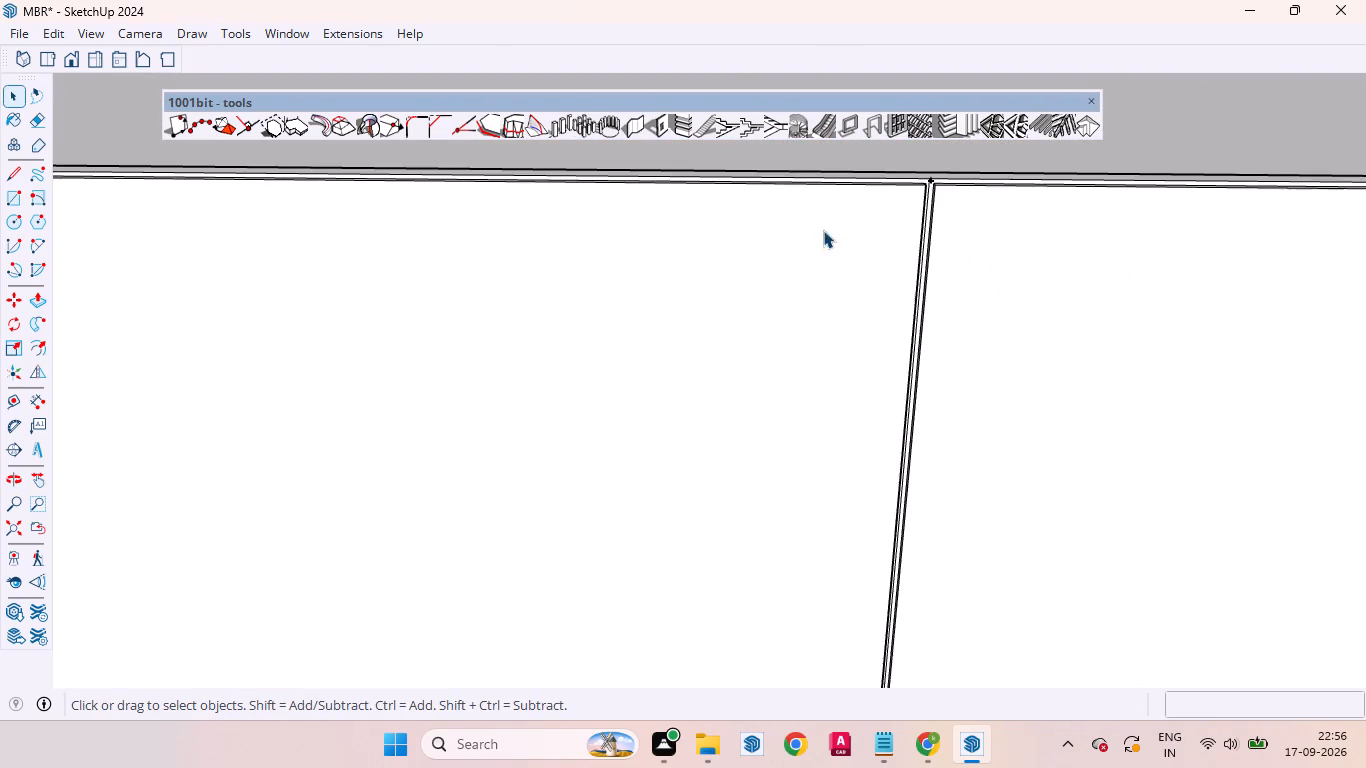
{"action": "scroll", "coordinate": [823, 230], "scroll_direction": "up", "scroll_amount": 8}
{"action": "scroll", "coordinate": [1023, 203], "scroll_direction": "down", "scroll_amount": 13}
{"action": "scroll", "coordinate": [1036, 231], "scroll_direction": "up", "scroll_amount": 2}
{"action": "scroll", "coordinate": [1036, 231], "scroll_direction": "down", "scroll_amount": 16}
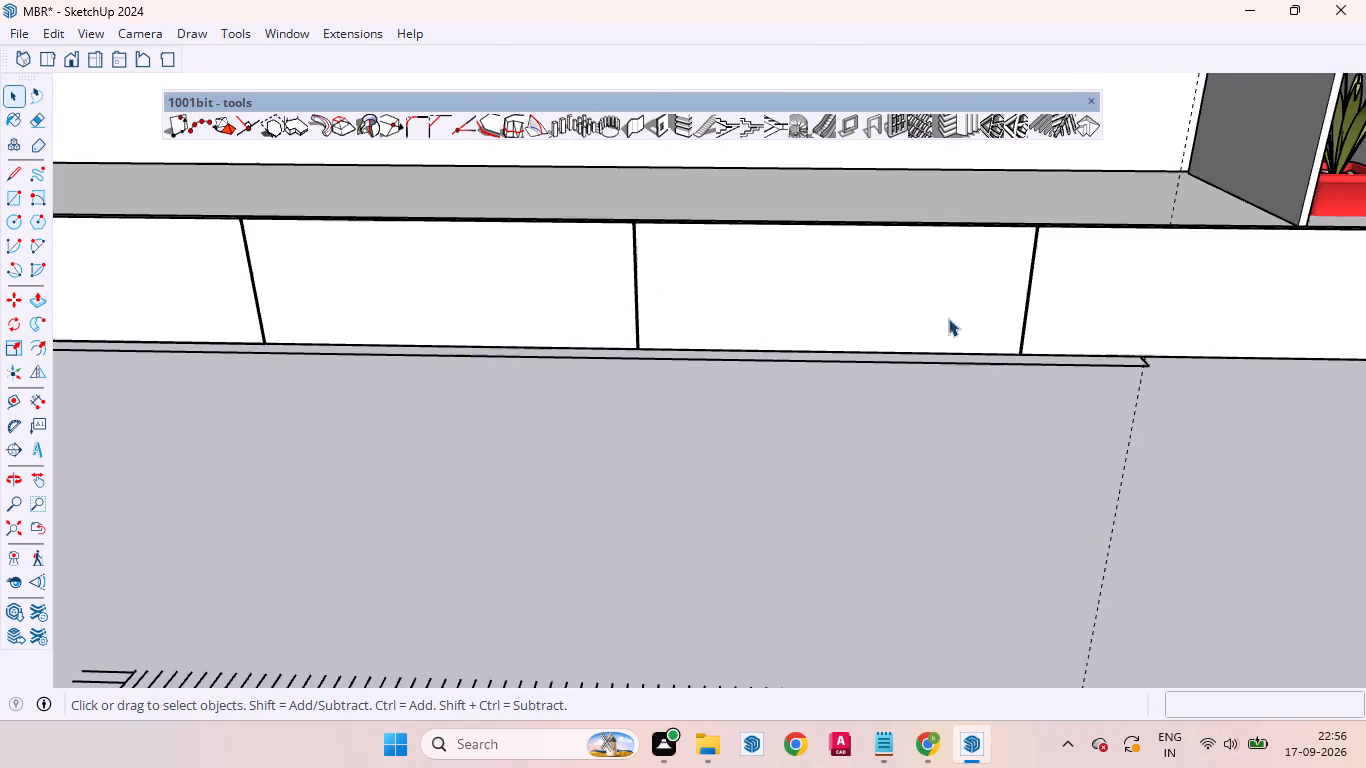
{"action": "scroll", "coordinate": [631, 273], "scroll_direction": "up", "scroll_amount": 7}
{"action": "scroll", "coordinate": [640, 192], "scroll_direction": "up", "scroll_amount": 16}
{"action": "scroll", "coordinate": [659, 381], "scroll_direction": "down", "scroll_amount": 10}
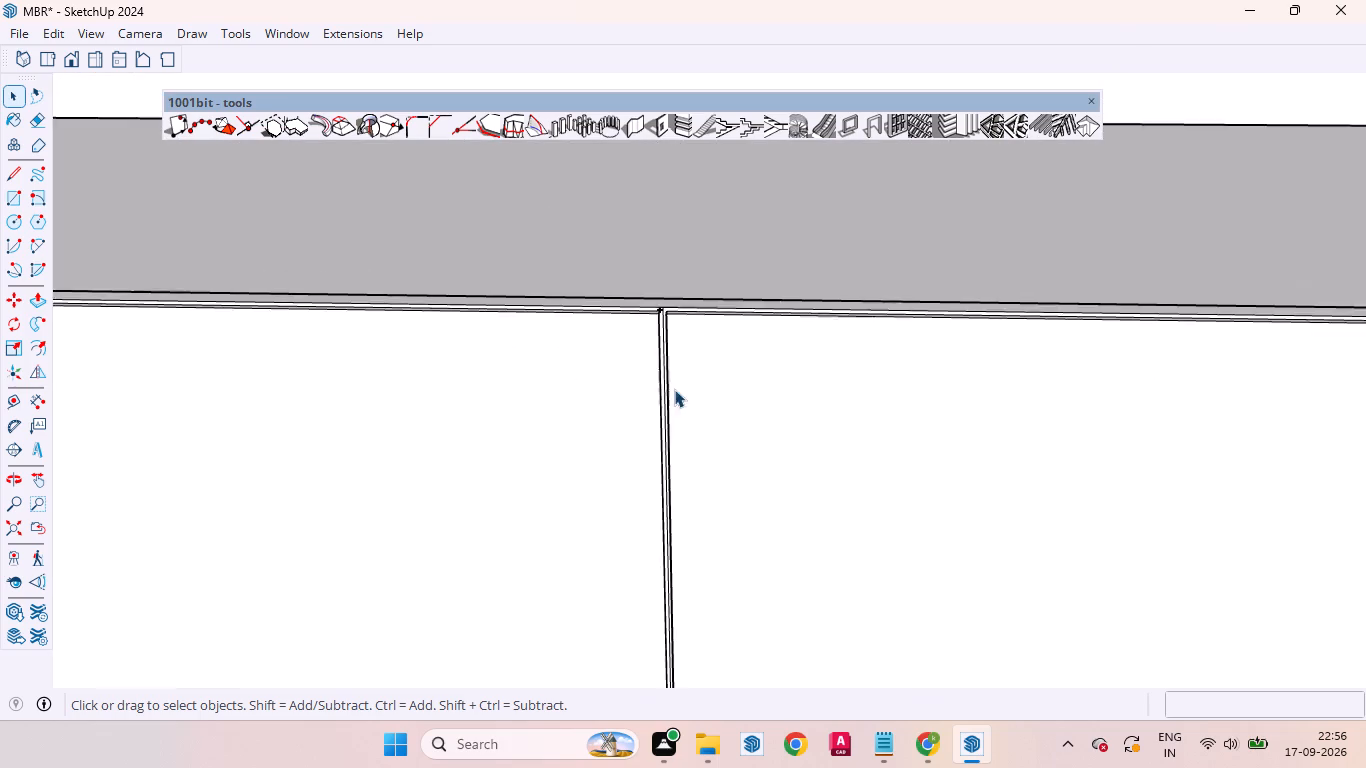
{"action": "scroll", "coordinate": [674, 389], "scroll_direction": "down", "scroll_amount": 2}
{"action": "scroll", "coordinate": [629, 340], "scroll_direction": "up", "scroll_amount": 7}
{"action": "scroll", "coordinate": [695, 294], "scroll_direction": "up", "scroll_amount": 14}
{"action": "scroll", "coordinate": [711, 477], "scroll_direction": "down", "scroll_amount": 5}
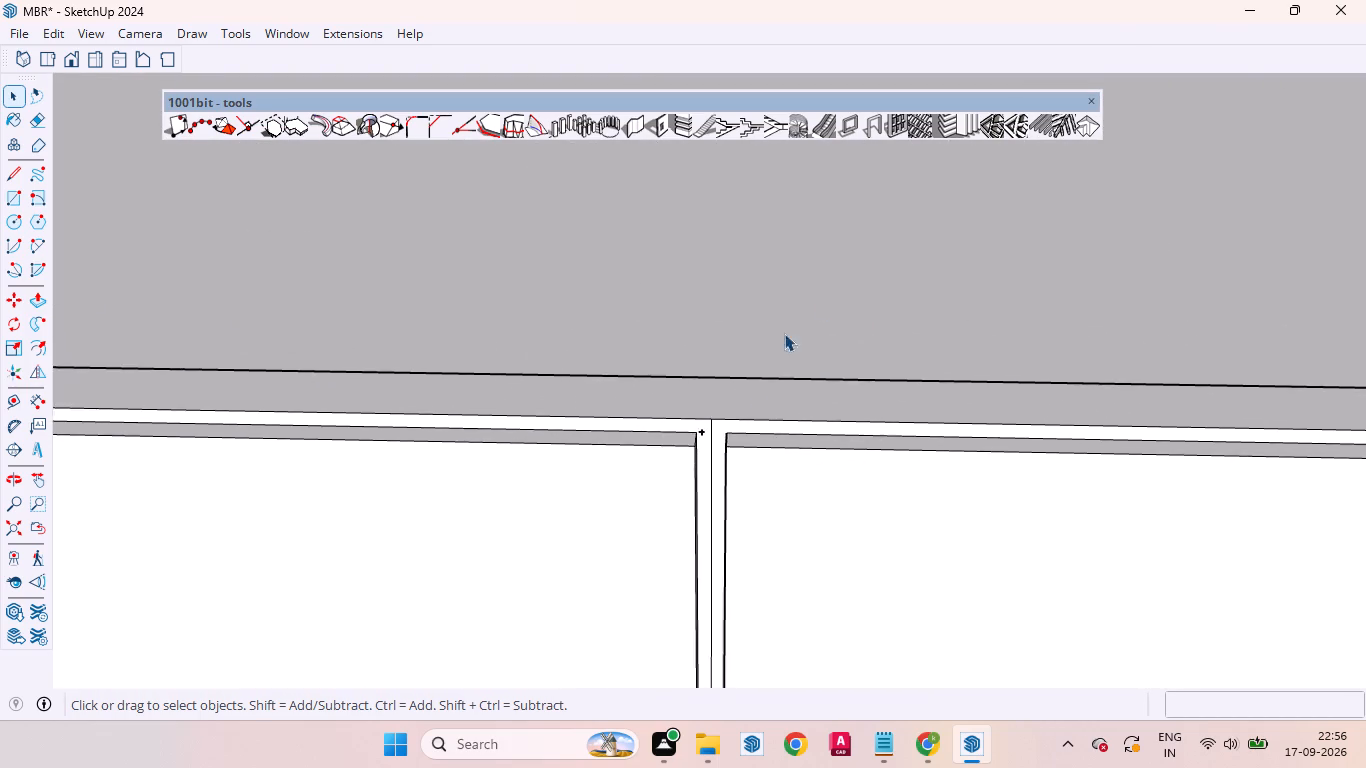
Push the border strip around the second front section from the left inward by about 1/16", level with the middle section's strip.
{"action": "scroll", "coordinate": [784, 333], "scroll_direction": "down", "scroll_amount": 9}
{"action": "scroll", "coordinate": [739, 432], "scroll_direction": "up", "scroll_amount": 1}
{"action": "scroll", "coordinate": [734, 434], "scroll_direction": "down", "scroll_amount": 20}
{"action": "scroll", "coordinate": [734, 434], "scroll_direction": "down", "scroll_amount": 9}
{"action": "scroll", "coordinate": [556, 396], "scroll_direction": "up", "scroll_amount": 20}
{"action": "scroll", "coordinate": [556, 396], "scroll_direction": "up", "scroll_amount": 6}
{"action": "scroll", "coordinate": [541, 346], "scroll_direction": "down", "scroll_amount": 3}
{"action": "scroll", "coordinate": [541, 346], "scroll_direction": "up", "scroll_amount": 20}
{"action": "scroll", "coordinate": [541, 346], "scroll_direction": "up", "scroll_amount": 2}
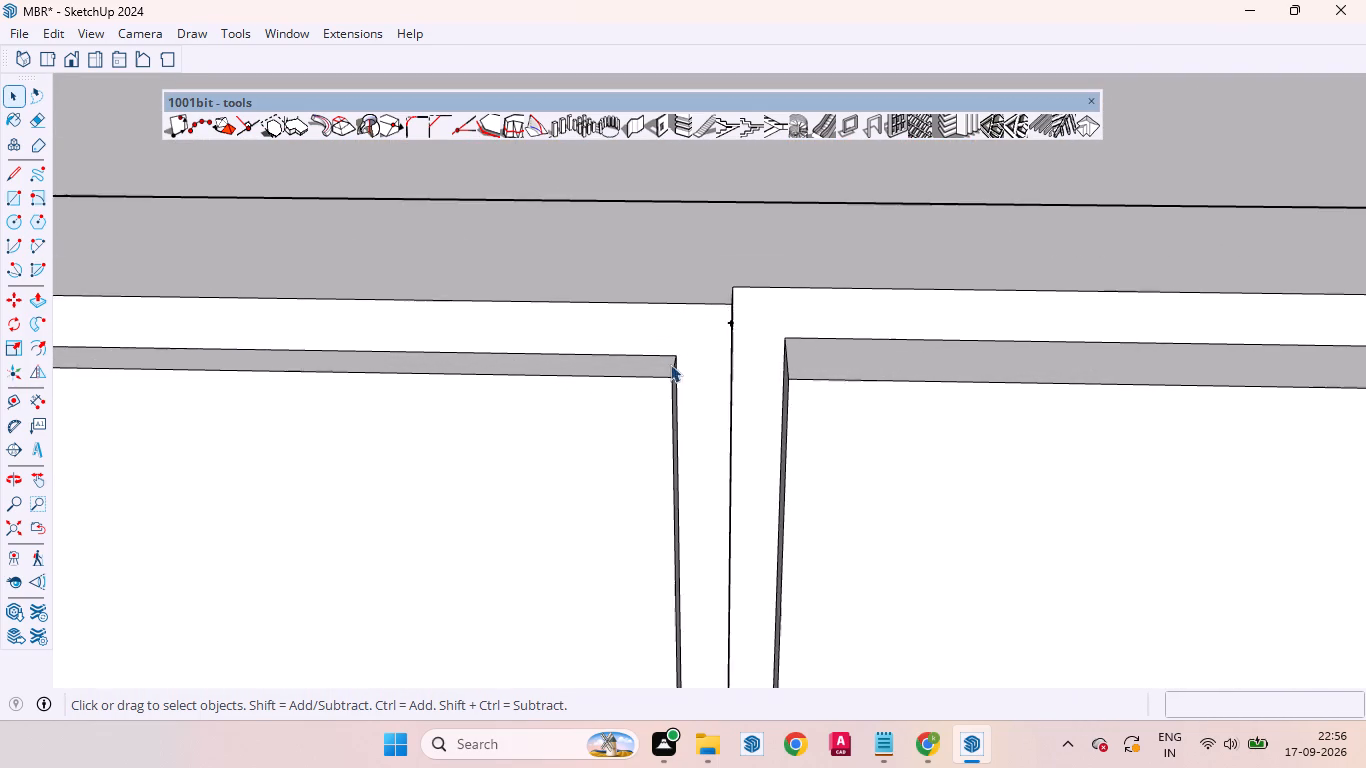
{"action": "left_click", "coordinate": [719, 334]}
{"action": "double_click", "coordinate": [719, 334]}
{"action": "left_click", "coordinate": [719, 334]}
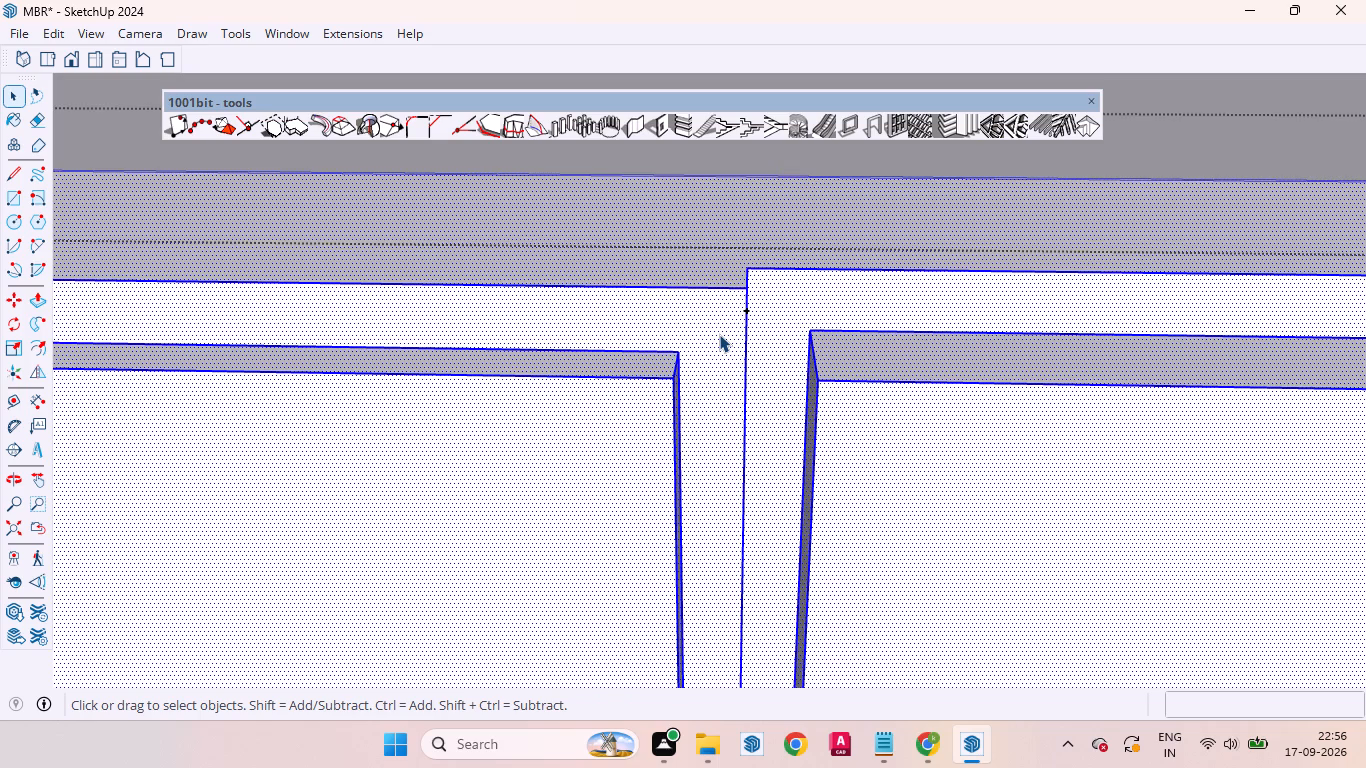
{"action": "triple_click", "coordinate": [719, 334]}
{"action": "left_click", "coordinate": [719, 334]}
{"action": "double_click", "coordinate": [714, 347]}
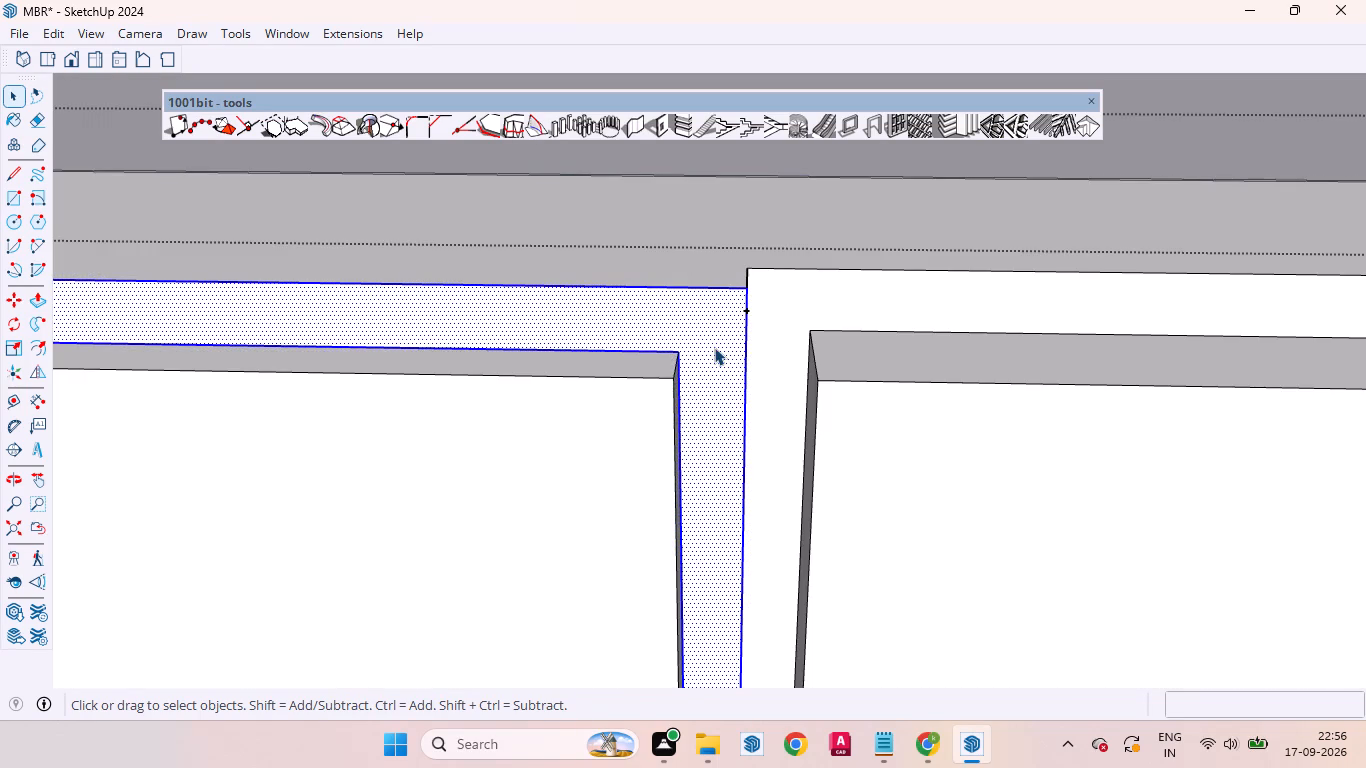
{"action": "key", "text": "p"}
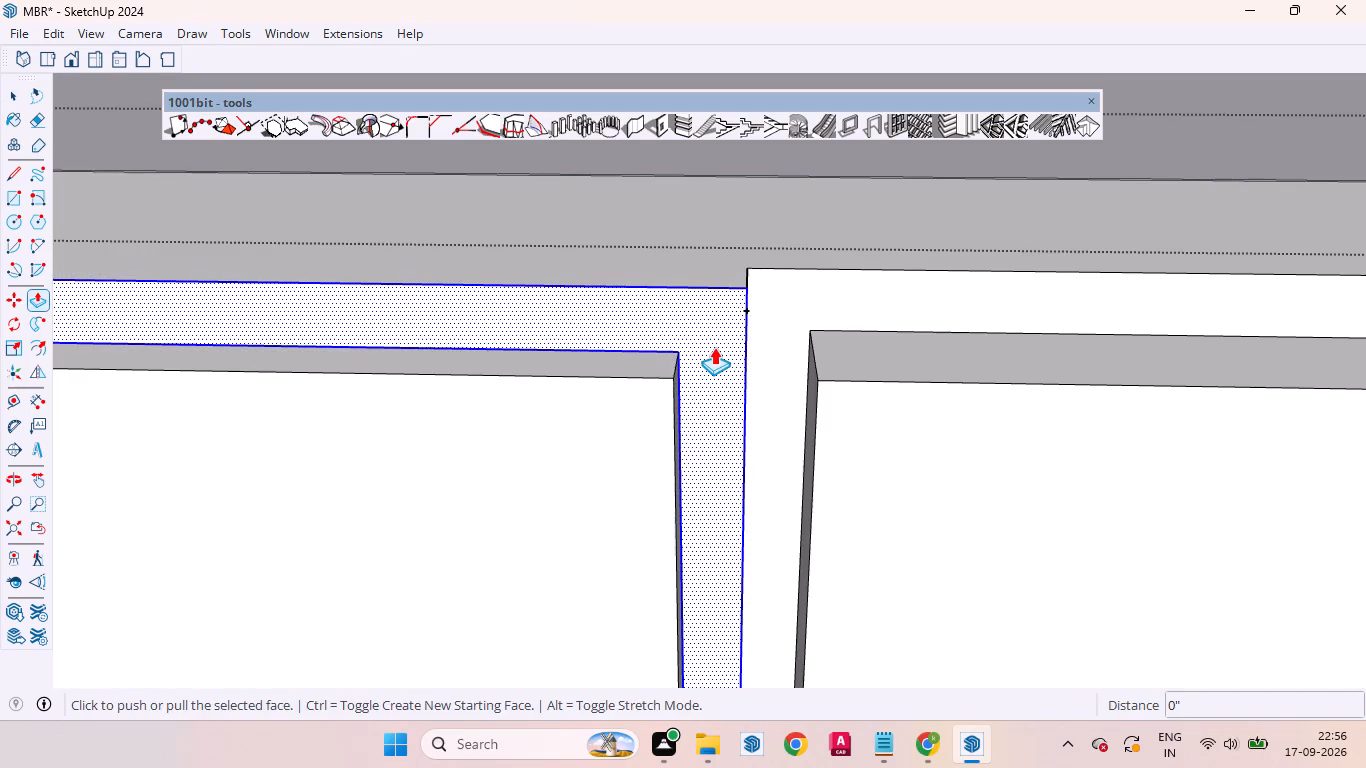
{"action": "double_click", "coordinate": [714, 347]}
{"action": "scroll", "coordinate": [693, 290], "scroll_direction": "up", "scroll_amount": 4}
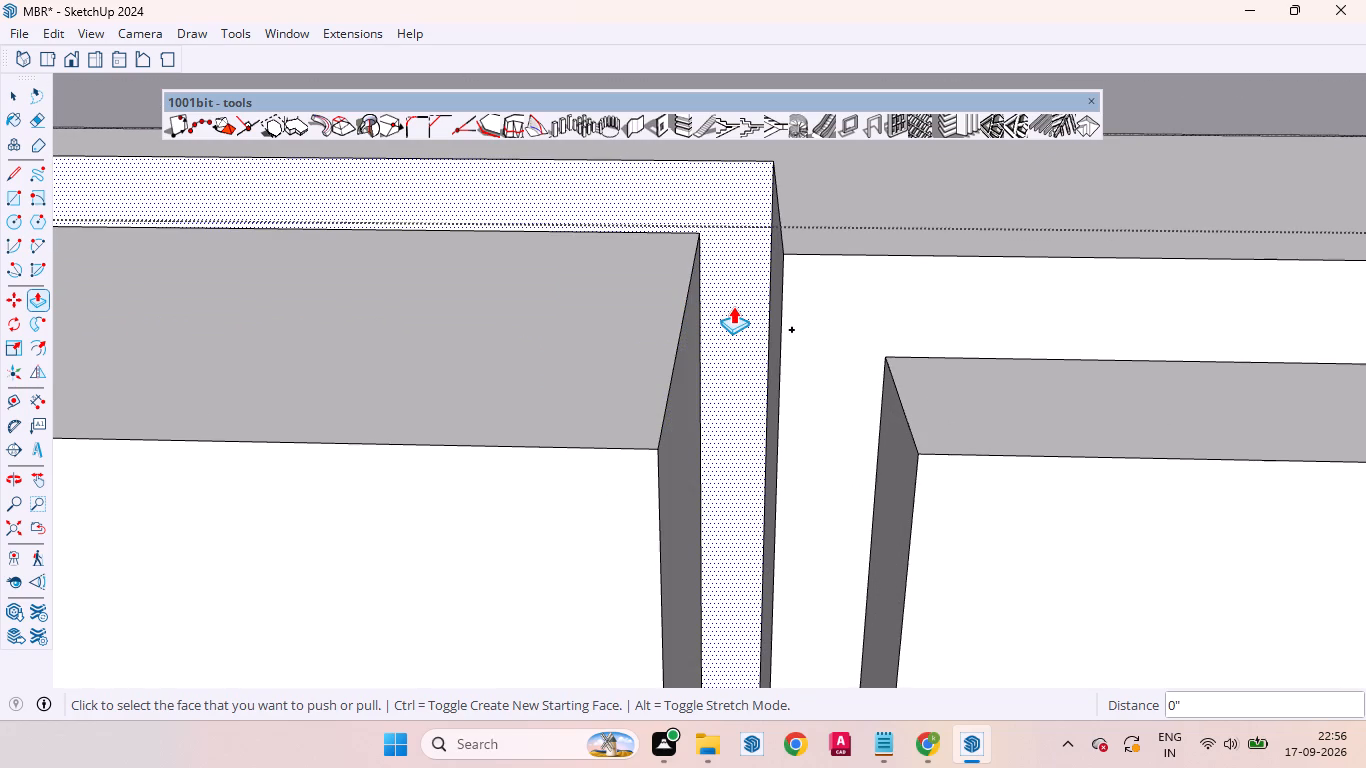
{"action": "key", "text": "ctrl+z"}
{"action": "left_click", "coordinate": [748, 340]}
{"action": "left_click", "coordinate": [805, 297]}
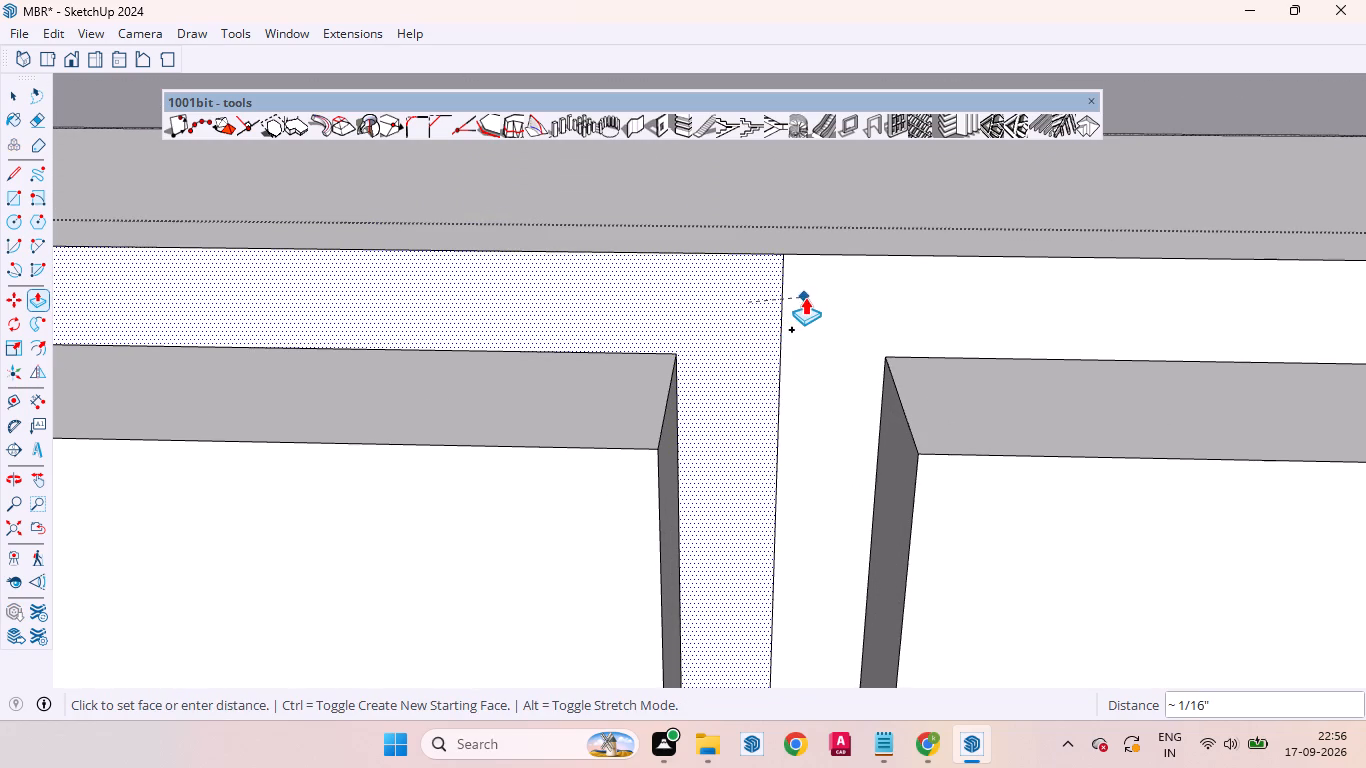
Push the leftmost front section's border strip inward by about 1/16", level with the second section's recessed strip.
{"action": "scroll", "coordinate": [730, 296], "scroll_direction": "down", "scroll_amount": 20}
{"action": "scroll", "coordinate": [730, 296], "scroll_direction": "down", "scroll_amount": 16}
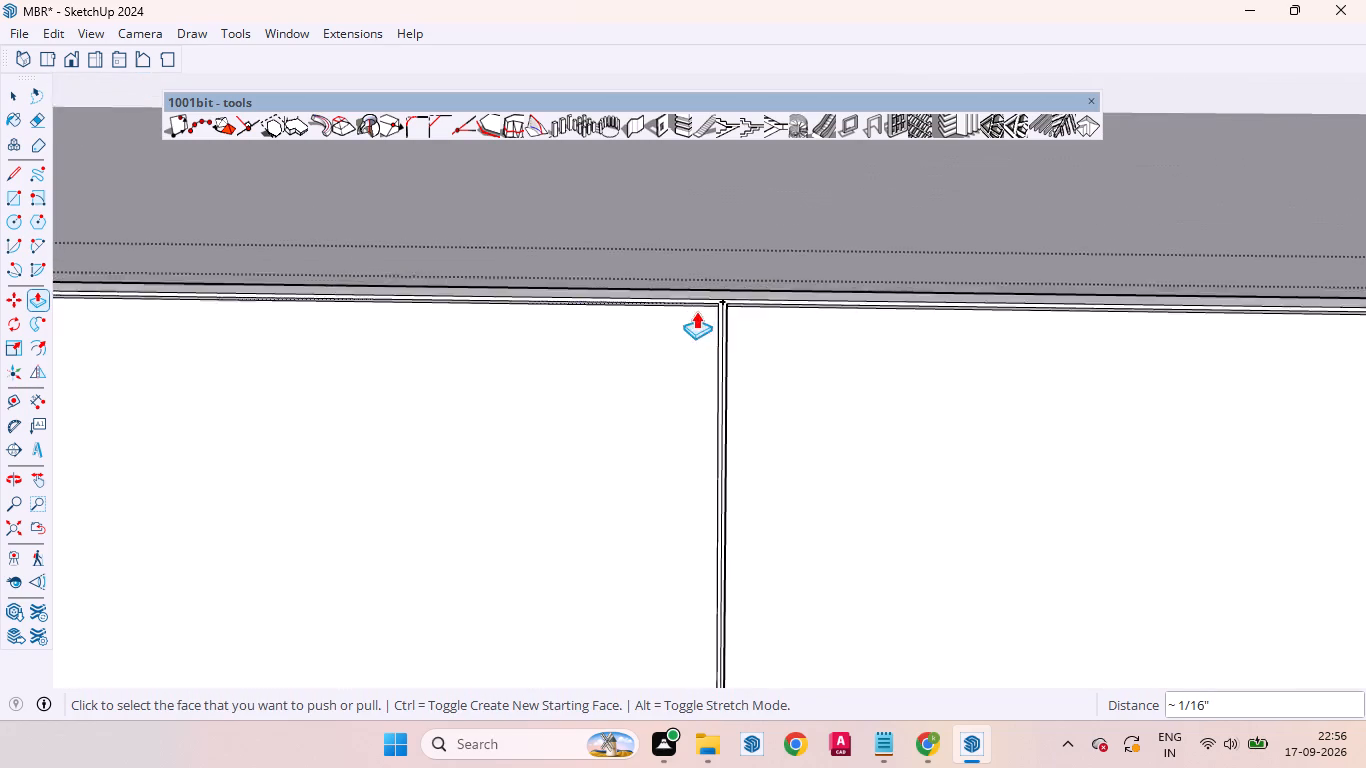
{"action": "scroll", "coordinate": [696, 311], "scroll_direction": "down", "scroll_amount": 20}
{"action": "scroll", "coordinate": [744, 306], "scroll_direction": "up", "scroll_amount": 1}
{"action": "scroll", "coordinate": [744, 306], "scroll_direction": "down", "scroll_amount": 2}
{"action": "scroll", "coordinate": [274, 324], "scroll_direction": "up", "scroll_amount": 10}
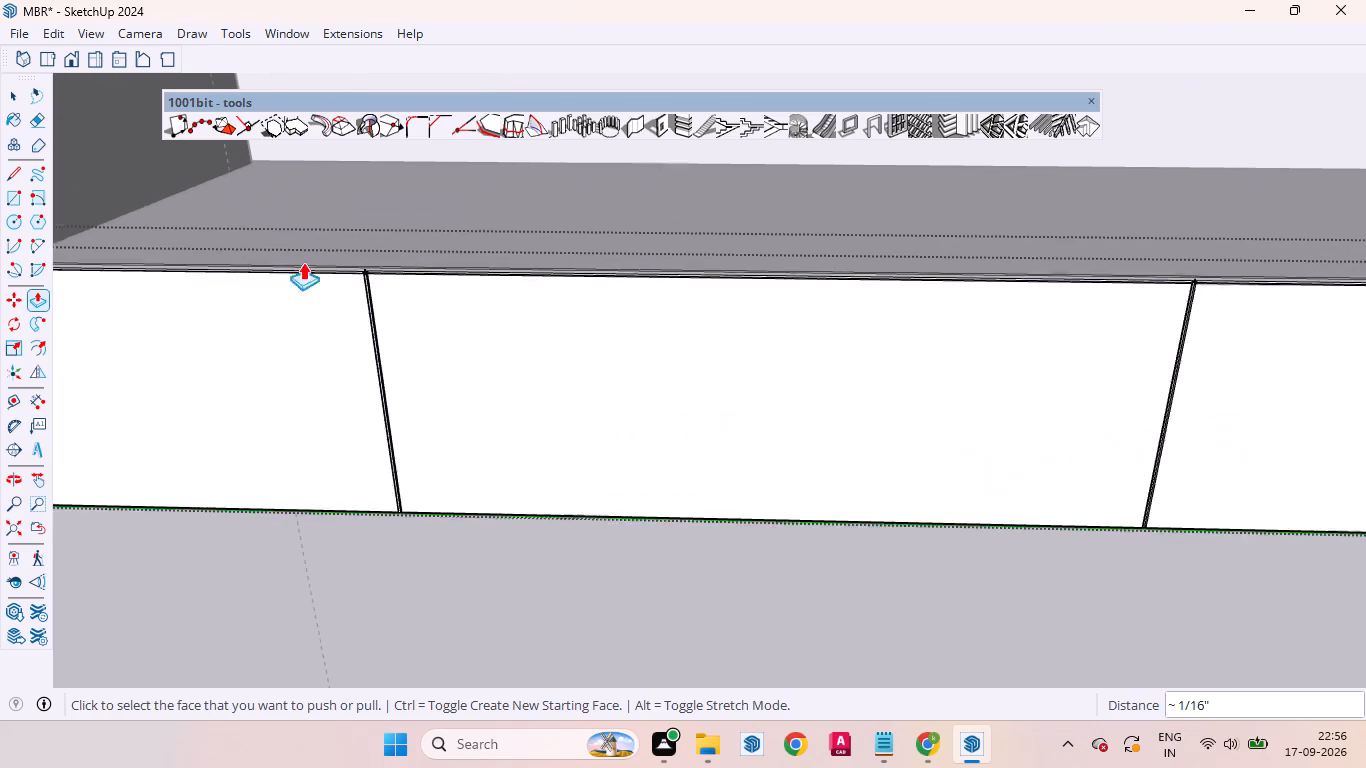
{"action": "scroll", "coordinate": [303, 262], "scroll_direction": "up", "scroll_amount": 12}
{"action": "scroll", "coordinate": [446, 255], "scroll_direction": "up", "scroll_amount": 7}
{"action": "scroll", "coordinate": [535, 347], "scroll_direction": "up", "scroll_amount": 9}
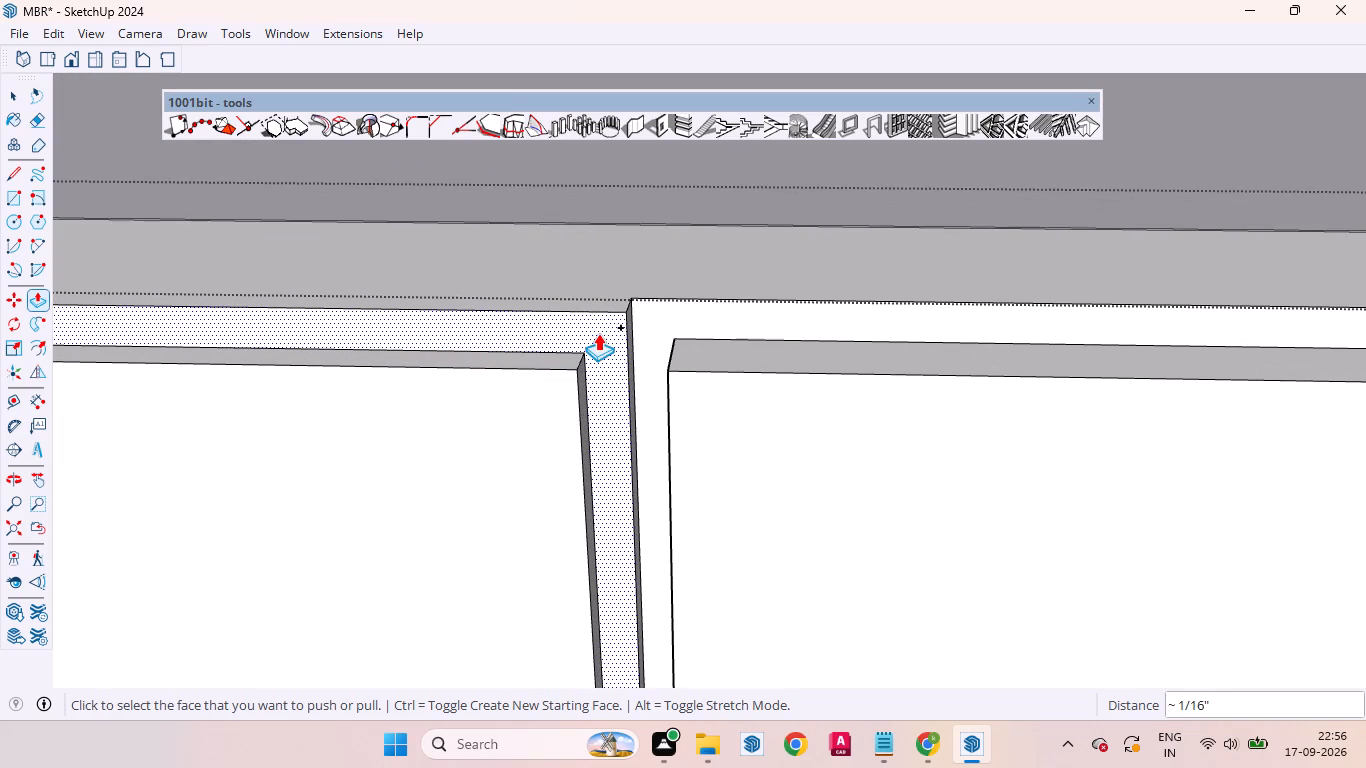
{"action": "left_click", "coordinate": [598, 333]}
{"action": "left_click", "coordinate": [644, 316]}
{"action": "scroll", "coordinate": [662, 308], "scroll_direction": "down", "scroll_amount": 7}
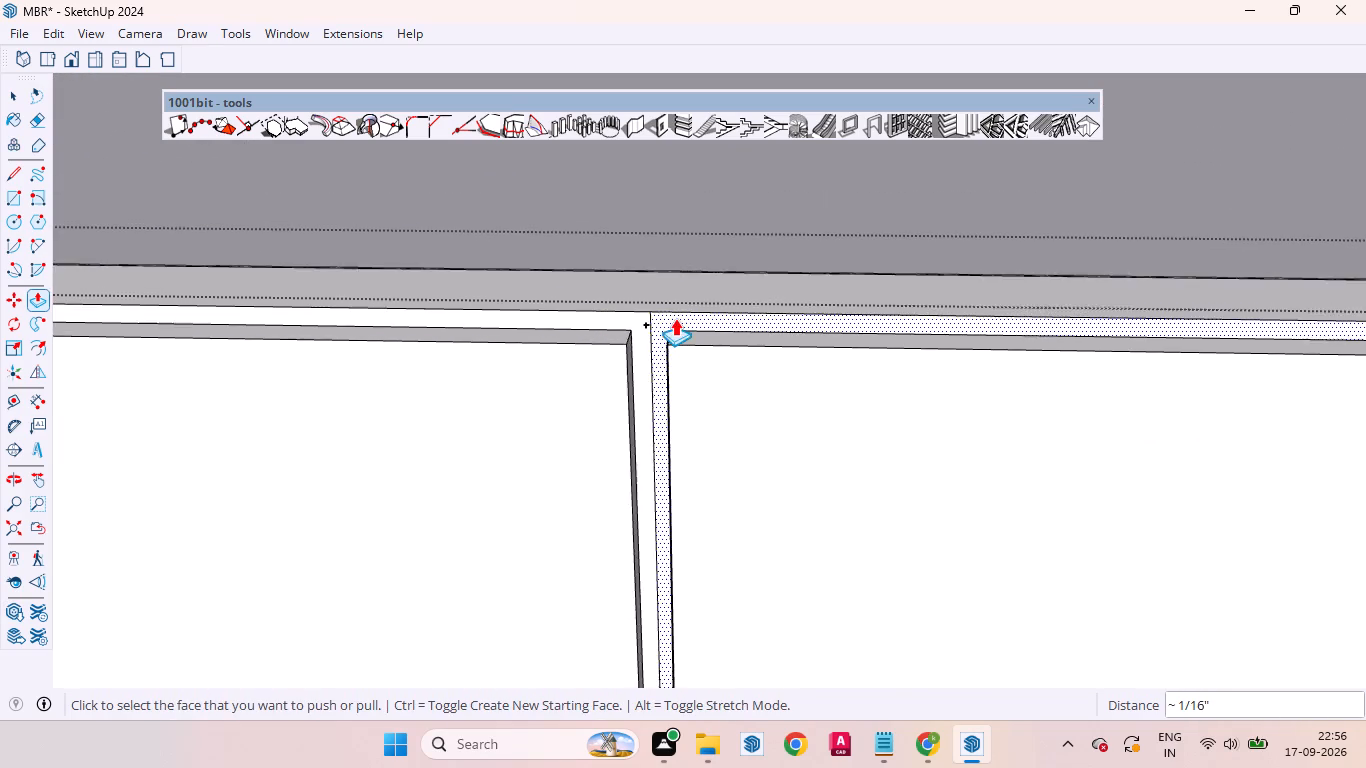
Examine the shutter grooves and the leftmost shutter's end and top corner, and exit the cabinet's editing mode.
{"action": "scroll", "coordinate": [675, 318], "scroll_direction": "down", "scroll_amount": 4}
{"action": "scroll", "coordinate": [675, 316], "scroll_direction": "up", "scroll_amount": 1}
{"action": "scroll", "coordinate": [675, 316], "scroll_direction": "down", "scroll_amount": 1}
{"action": "scroll", "coordinate": [675, 316], "scroll_direction": "up", "scroll_amount": 1}
{"action": "scroll", "coordinate": [675, 316], "scroll_direction": "down", "scroll_amount": 18}
{"action": "scroll", "coordinate": [680, 329], "scroll_direction": "up", "scroll_amount": 1}
{"action": "scroll", "coordinate": [680, 329], "scroll_direction": "down", "scroll_amount": 17}
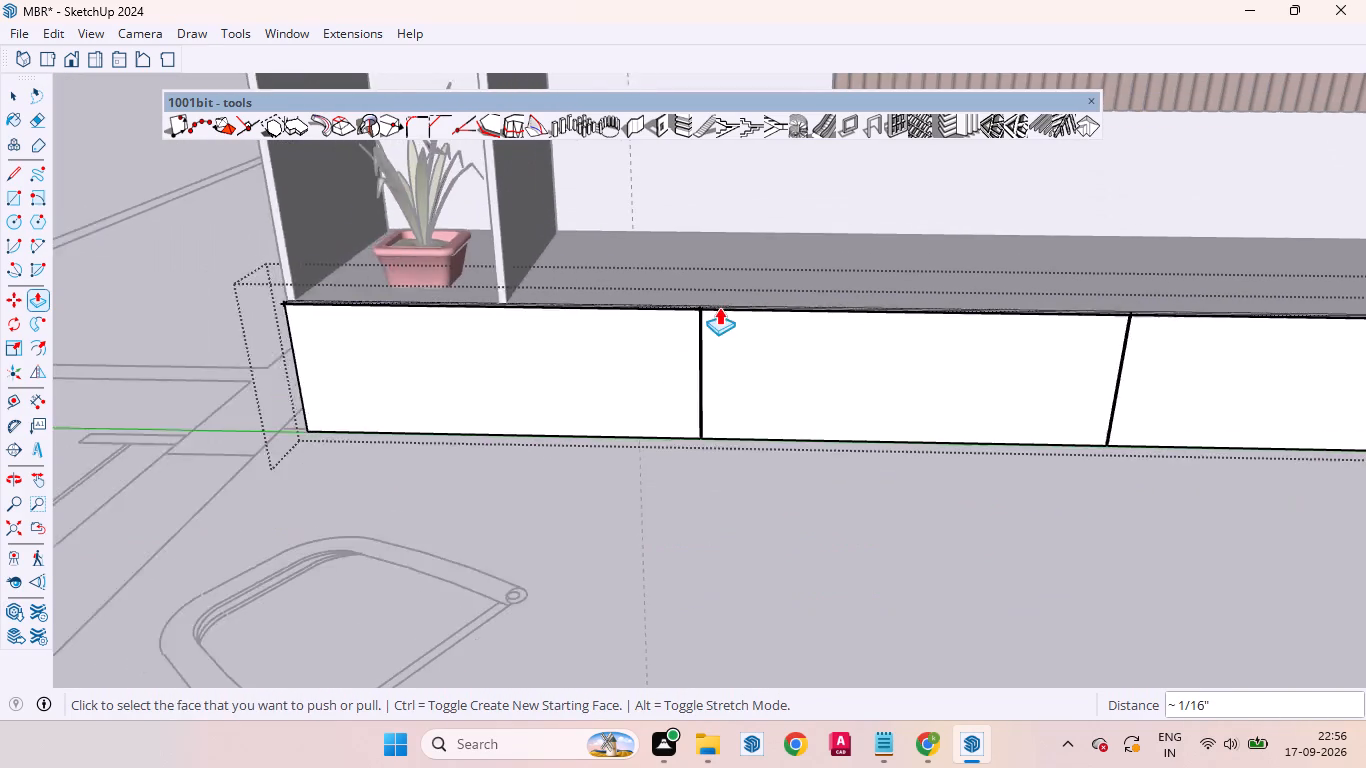
{"action": "scroll", "coordinate": [719, 307], "scroll_direction": "down", "scroll_amount": 2}
{"action": "scroll", "coordinate": [719, 307], "scroll_direction": "up", "scroll_amount": 1}
{"action": "scroll", "coordinate": [719, 307], "scroll_direction": "down", "scroll_amount": 2}
{"action": "scroll", "coordinate": [435, 360], "scroll_direction": "up", "scroll_amount": 6}
{"action": "scroll", "coordinate": [325, 293], "scroll_direction": "up", "scroll_amount": 17}
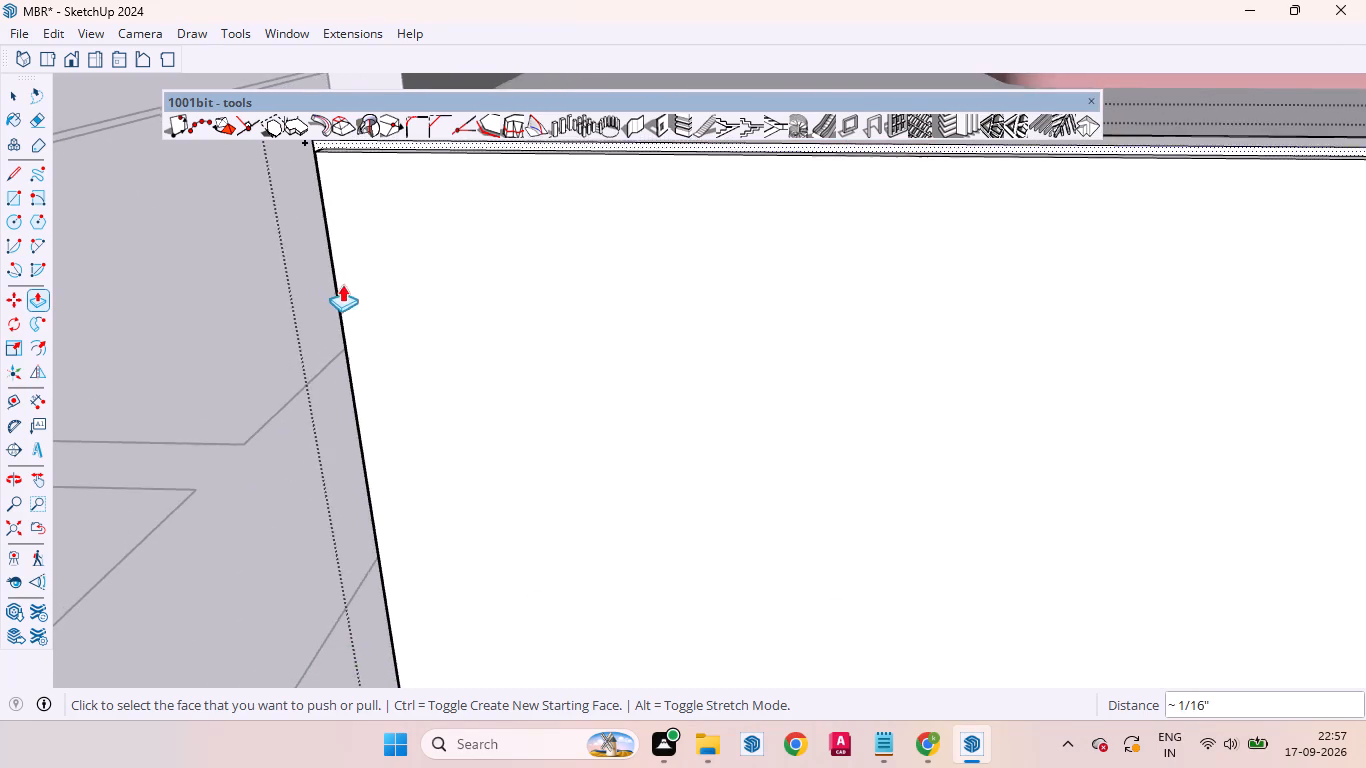
{"action": "scroll", "coordinate": [376, 344], "scroll_direction": "down", "scroll_amount": 4}
{"action": "scroll", "coordinate": [393, 380], "scroll_direction": "up", "scroll_amount": 2}
{"action": "scroll", "coordinate": [394, 380], "scroll_direction": "down", "scroll_amount": 14}
{"action": "scroll", "coordinate": [380, 298], "scroll_direction": "up", "scroll_amount": 1}
{"action": "scroll", "coordinate": [380, 298], "scroll_direction": "down", "scroll_amount": 1}
{"action": "scroll", "coordinate": [380, 298], "scroll_direction": "up", "scroll_amount": 15}
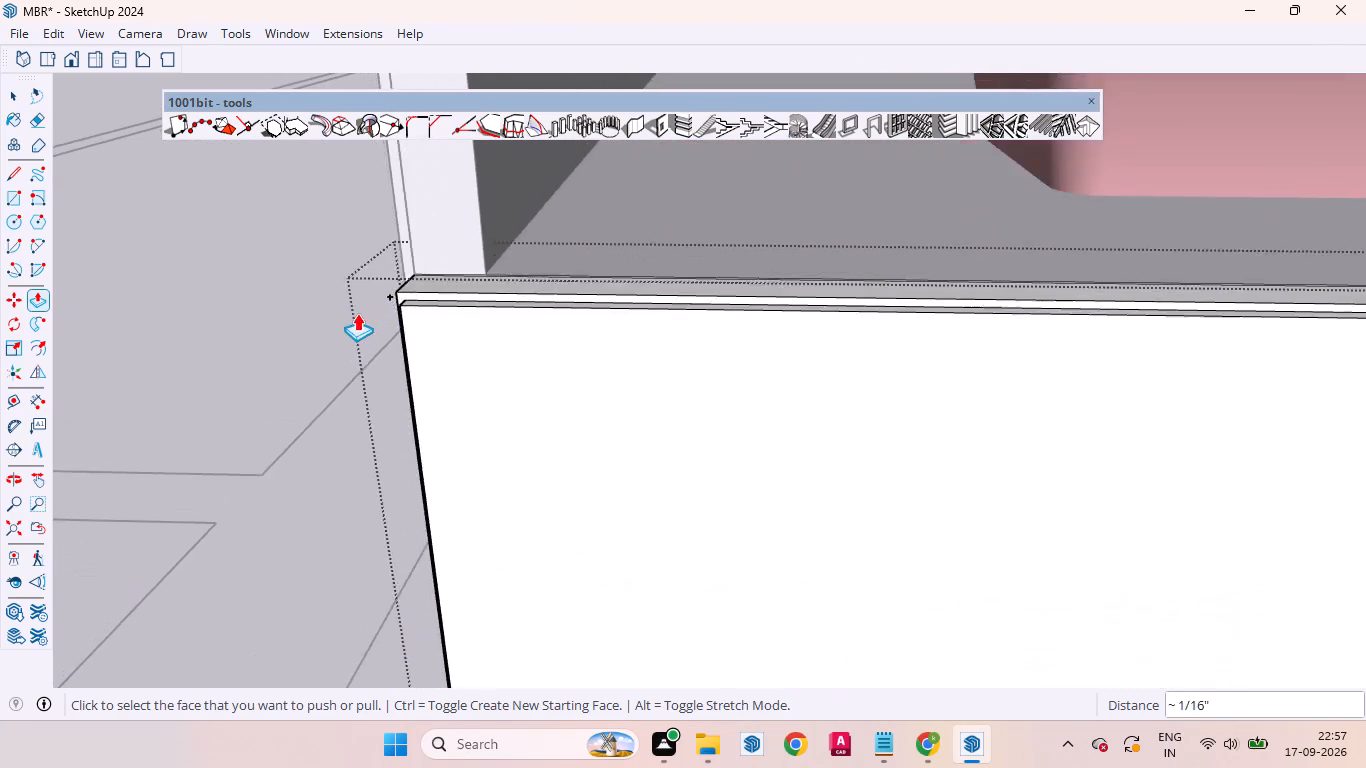
{"action": "scroll", "coordinate": [357, 313], "scroll_direction": "up", "scroll_amount": 15}
{"action": "scroll", "coordinate": [501, 355], "scroll_direction": "down", "scroll_amount": 6}
{"action": "scroll", "coordinate": [600, 329], "scroll_direction": "down", "scroll_amount": 12}
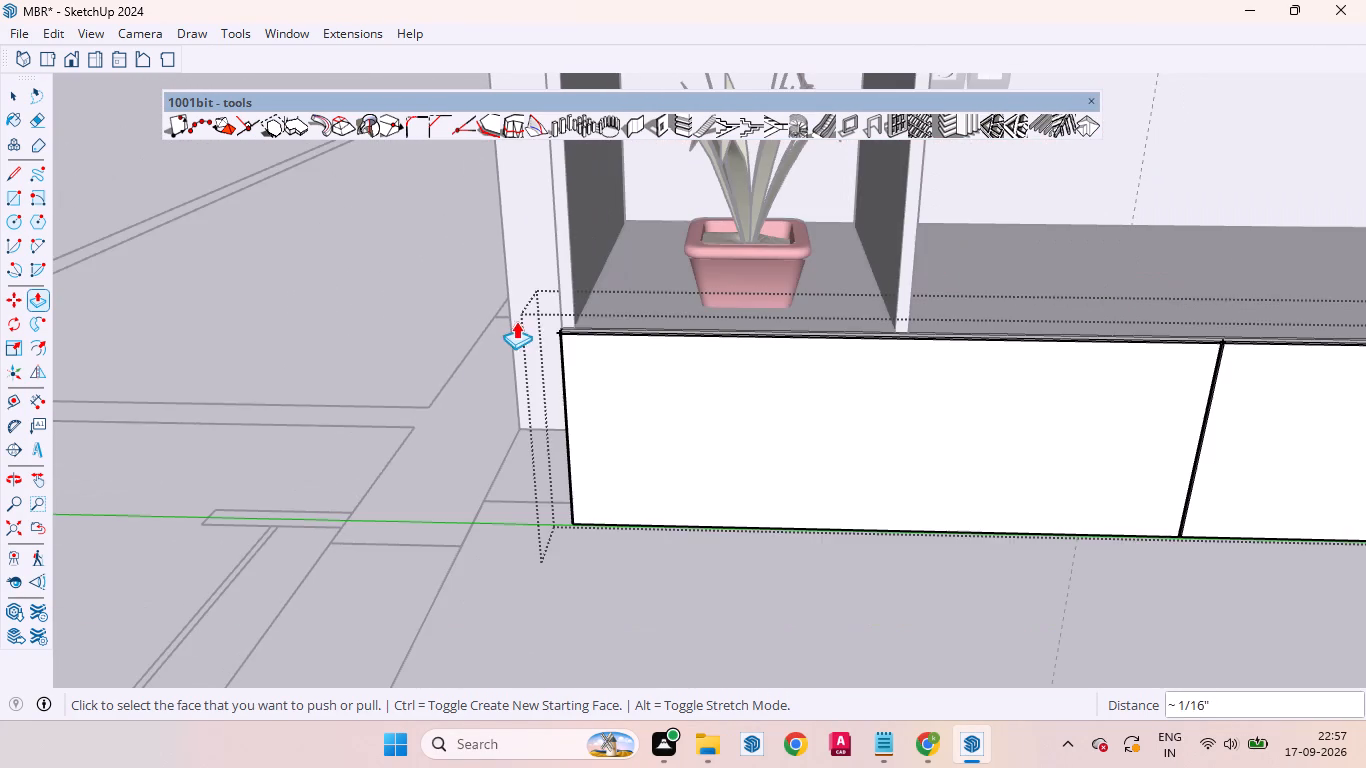
{"action": "key", "text": "space"}
{"action": "left_click", "coordinate": [345, 345]}
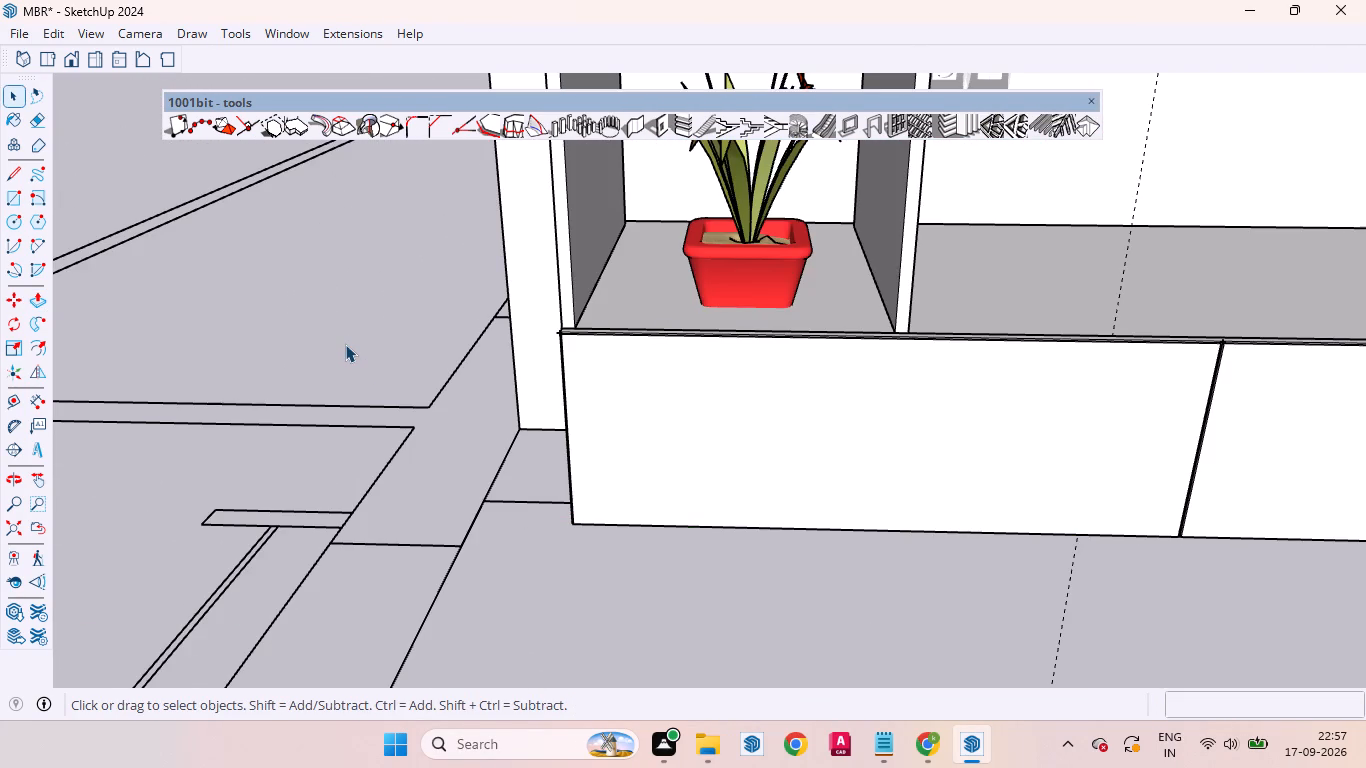
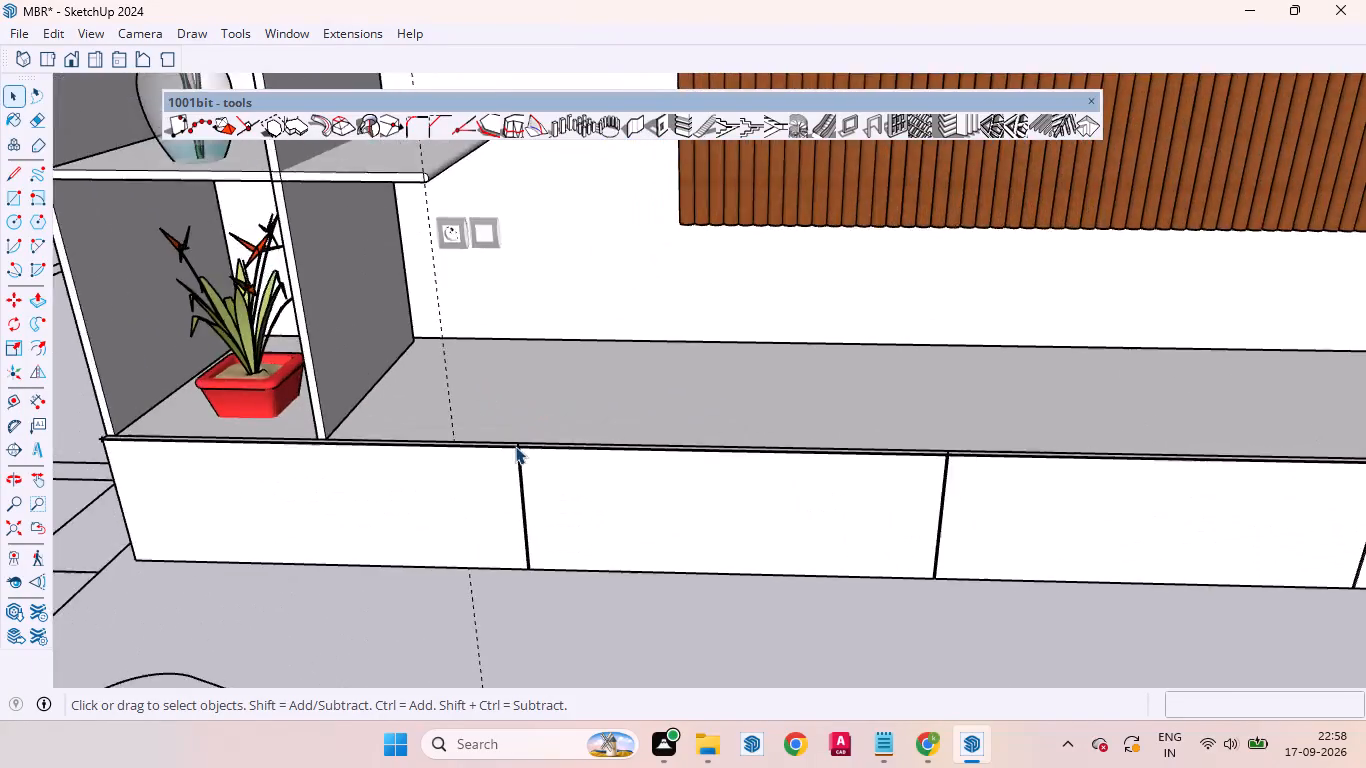
Open the cabinet's front panel for editing and examine the extent of its connected faces and edges at the leftmost end.
{"action": "scroll", "coordinate": [452, 504], "scroll_direction": "down", "scroll_amount": 13}
{"action": "scroll", "coordinate": [409, 521], "scroll_direction": "up", "scroll_amount": 6}
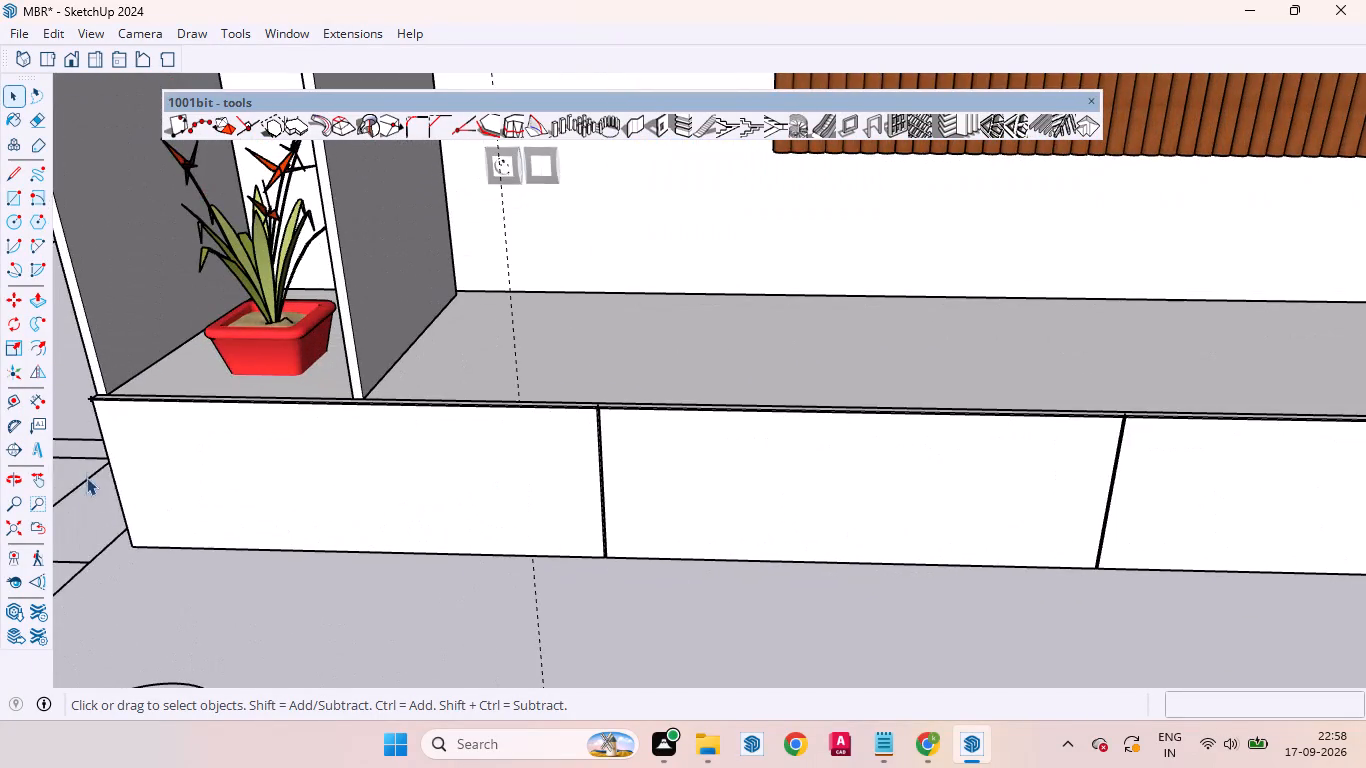
{"action": "middle_click_drag", "start_coordinate": [97, 458], "coordinate": [548, 389]}
{"action": "scroll", "coordinate": [567, 489], "scroll_direction": "up", "scroll_amount": 4}
{"action": "scroll", "coordinate": [578, 524], "scroll_direction": "down", "scroll_amount": 1}
{"action": "scroll", "coordinate": [578, 526], "scroll_direction": "up", "scroll_amount": 8}
{"action": "scroll", "coordinate": [464, 546], "scroll_direction": "up", "scroll_amount": 6}
{"action": "triple_click", "coordinate": [464, 546]}
{"action": "triple_click", "coordinate": [464, 546]}
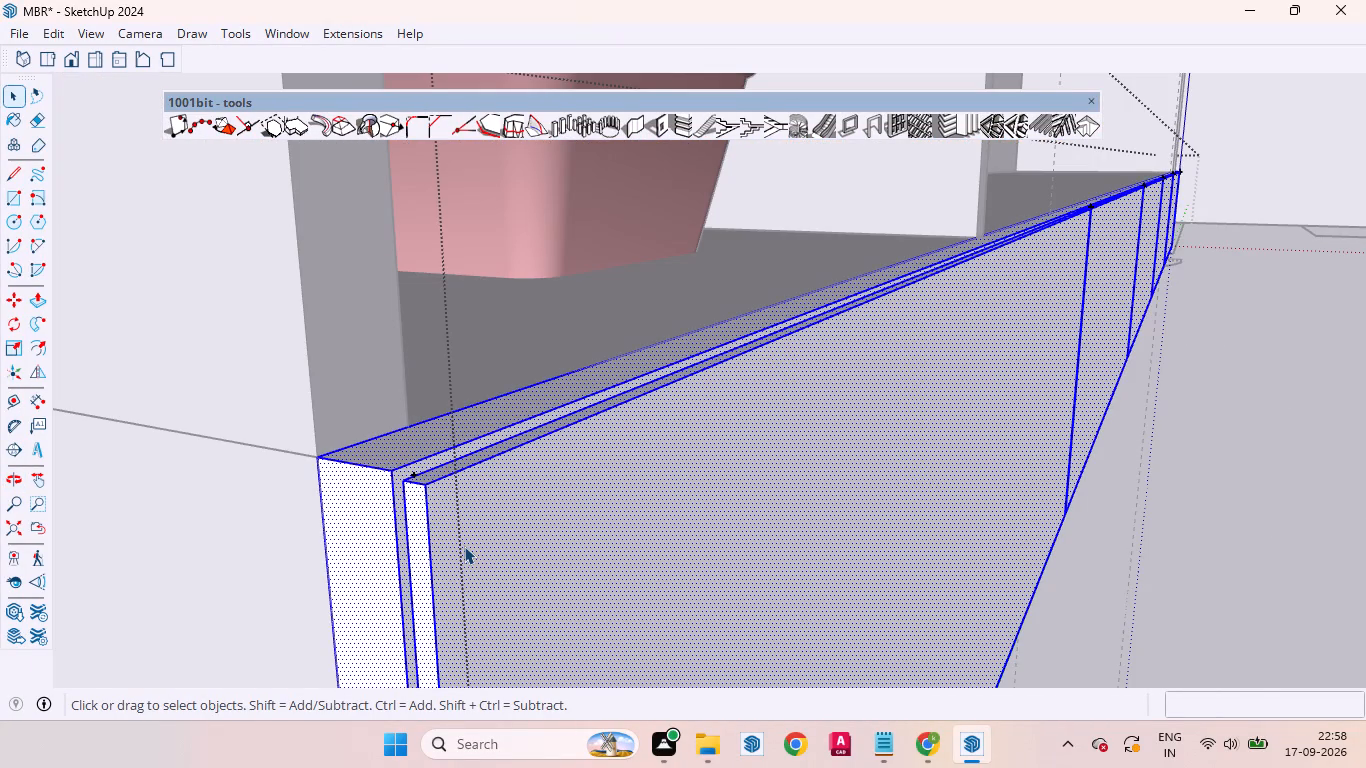
{"action": "triple_click", "coordinate": [464, 546]}
{"action": "scroll", "coordinate": [431, 495], "scroll_direction": "down", "scroll_amount": 5}
{"action": "scroll", "coordinate": [464, 564], "scroll_direction": "up", "scroll_amount": 3}
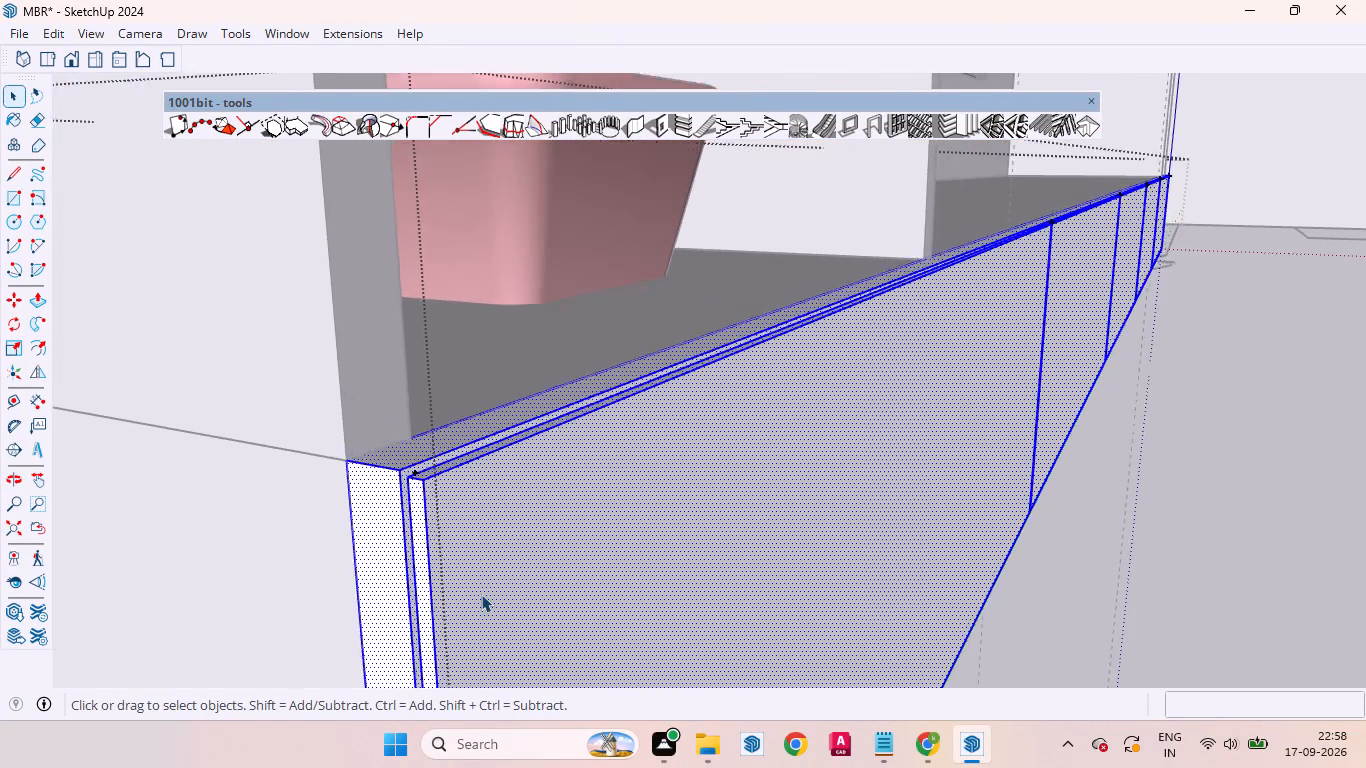
{"action": "scroll", "coordinate": [481, 594], "scroll_direction": "up", "scroll_amount": 3}
{"action": "double_click", "coordinate": [481, 594]}
{"action": "left_click", "coordinate": [481, 594]}
{"action": "triple_click", "coordinate": [481, 594]}
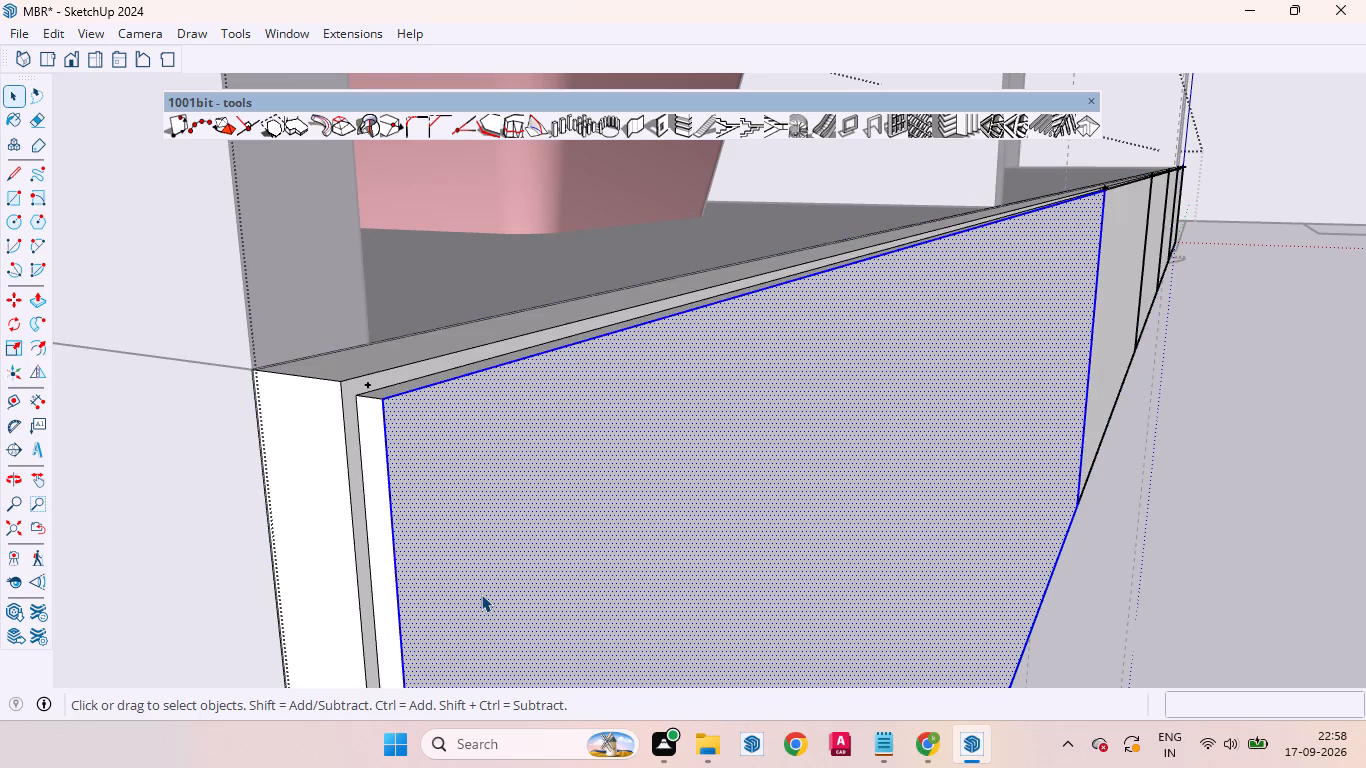
{"action": "triple_click", "coordinate": [481, 594]}
{"action": "left_click", "coordinate": [481, 594]}
{"action": "double_click", "coordinate": [481, 594]}
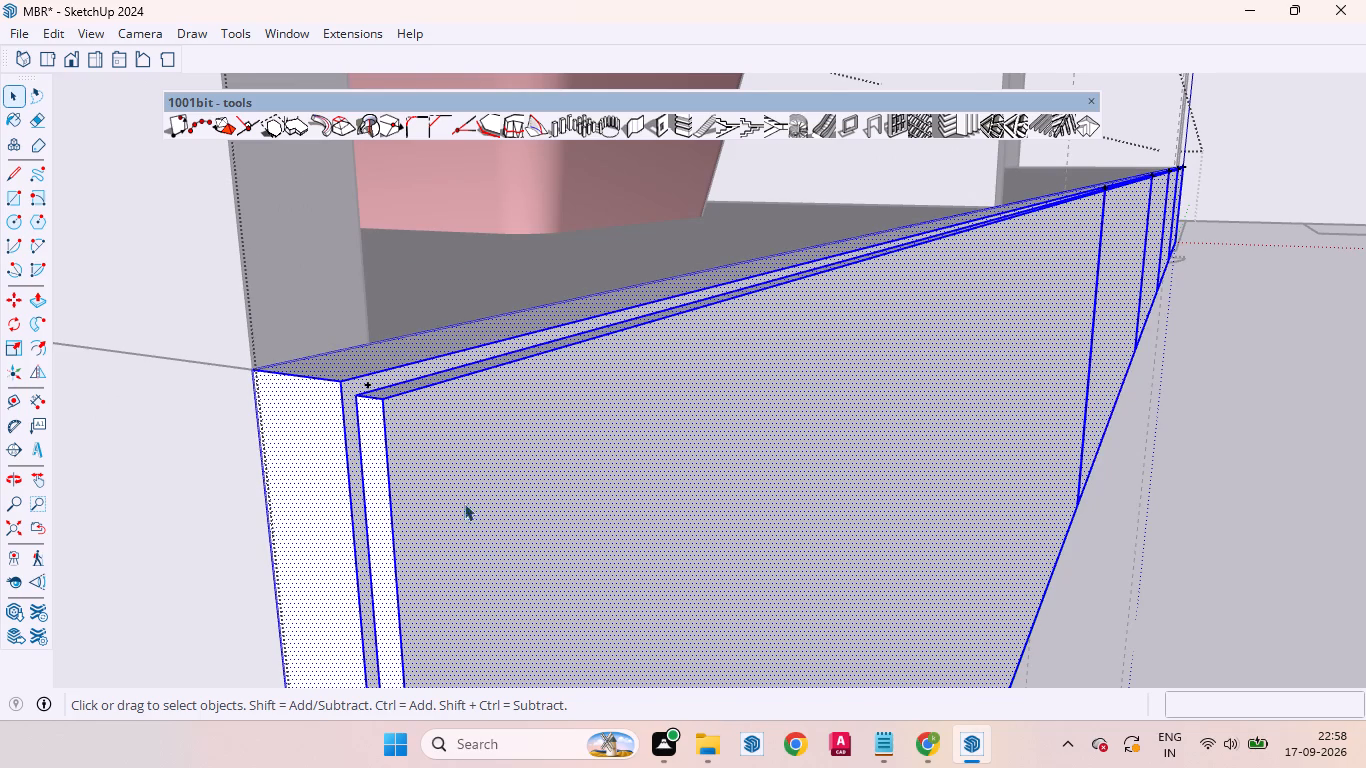
{"action": "scroll", "coordinate": [453, 460], "scroll_direction": "down", "scroll_amount": 12}
{"action": "triple_click", "coordinate": [458, 494]}
{"action": "triple_click", "coordinate": [458, 494]}
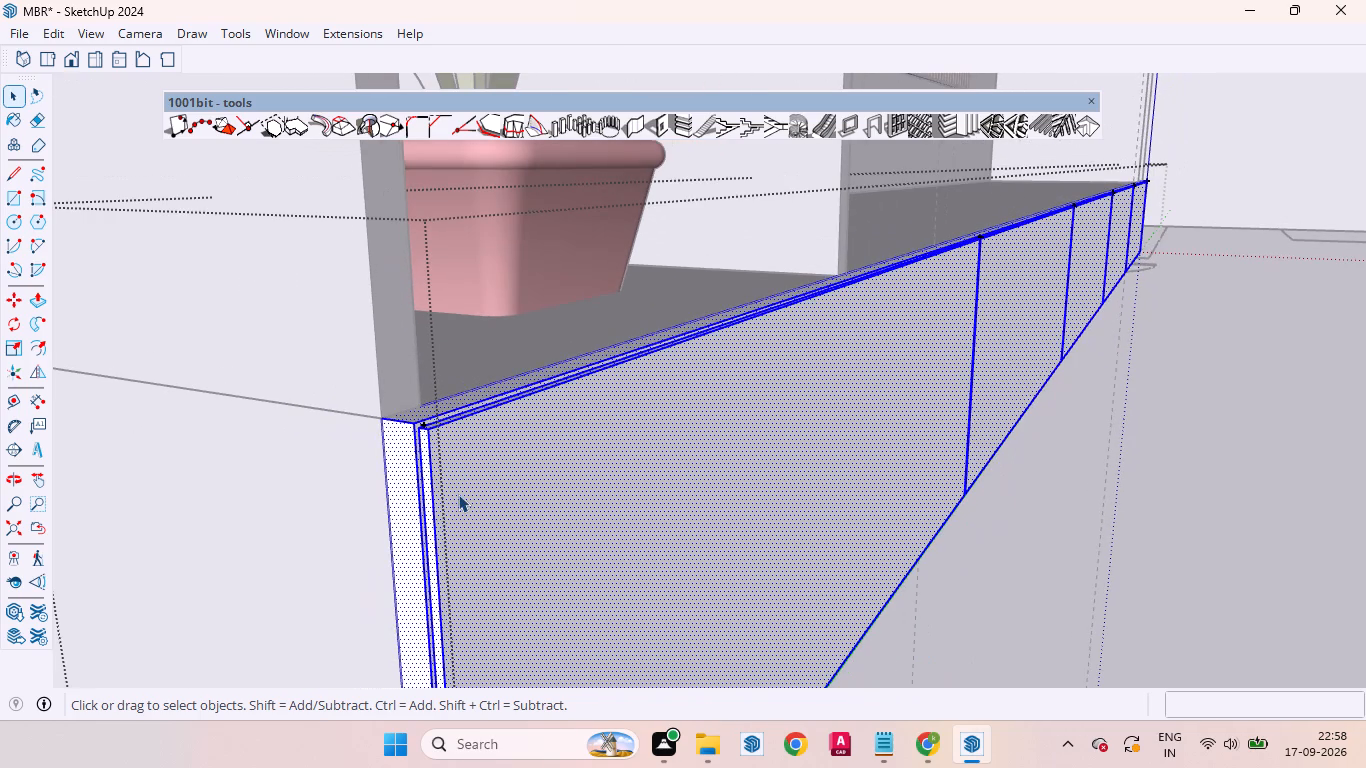
{"action": "triple_click", "coordinate": [458, 494]}
{"action": "double_click", "coordinate": [458, 494]}
{"action": "triple_click", "coordinate": [458, 494]}
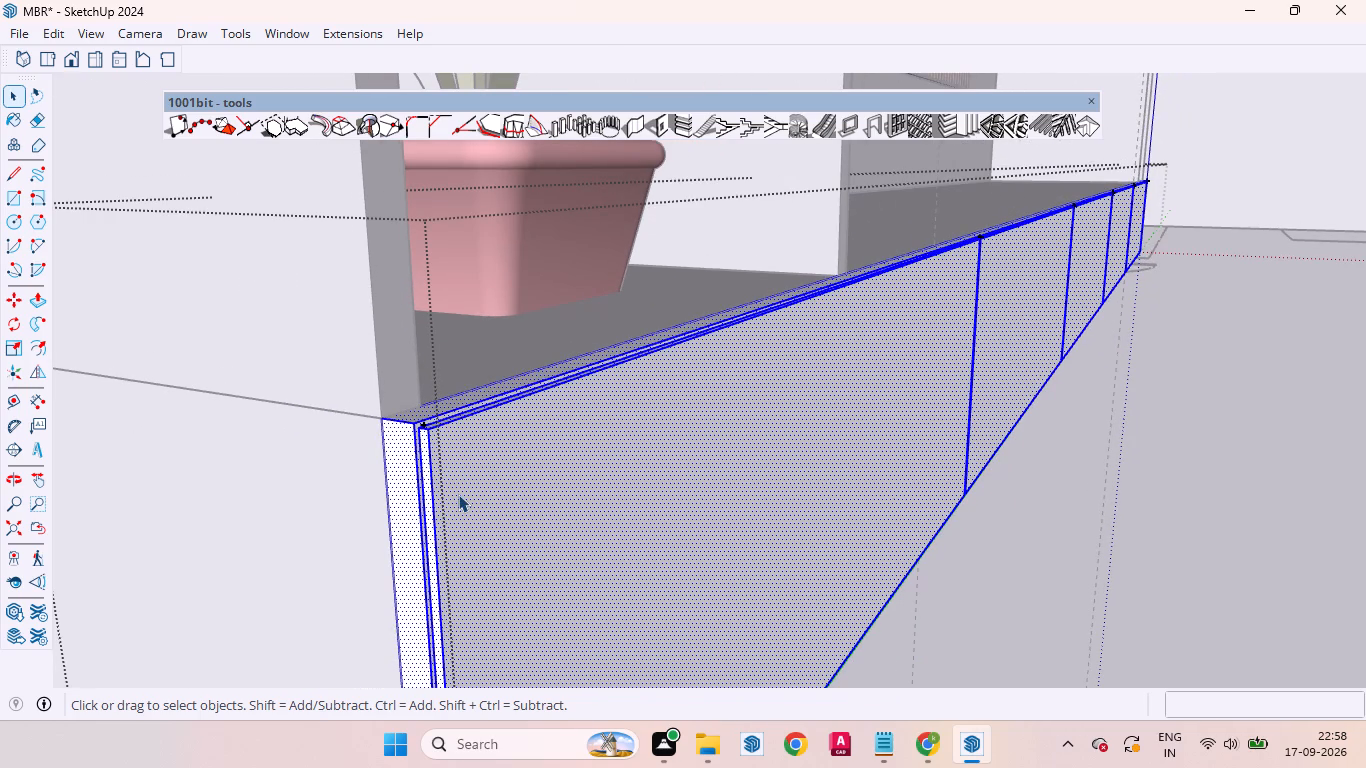
{"action": "double_click", "coordinate": [458, 494]}
{"action": "right_click", "coordinate": [458, 494]}
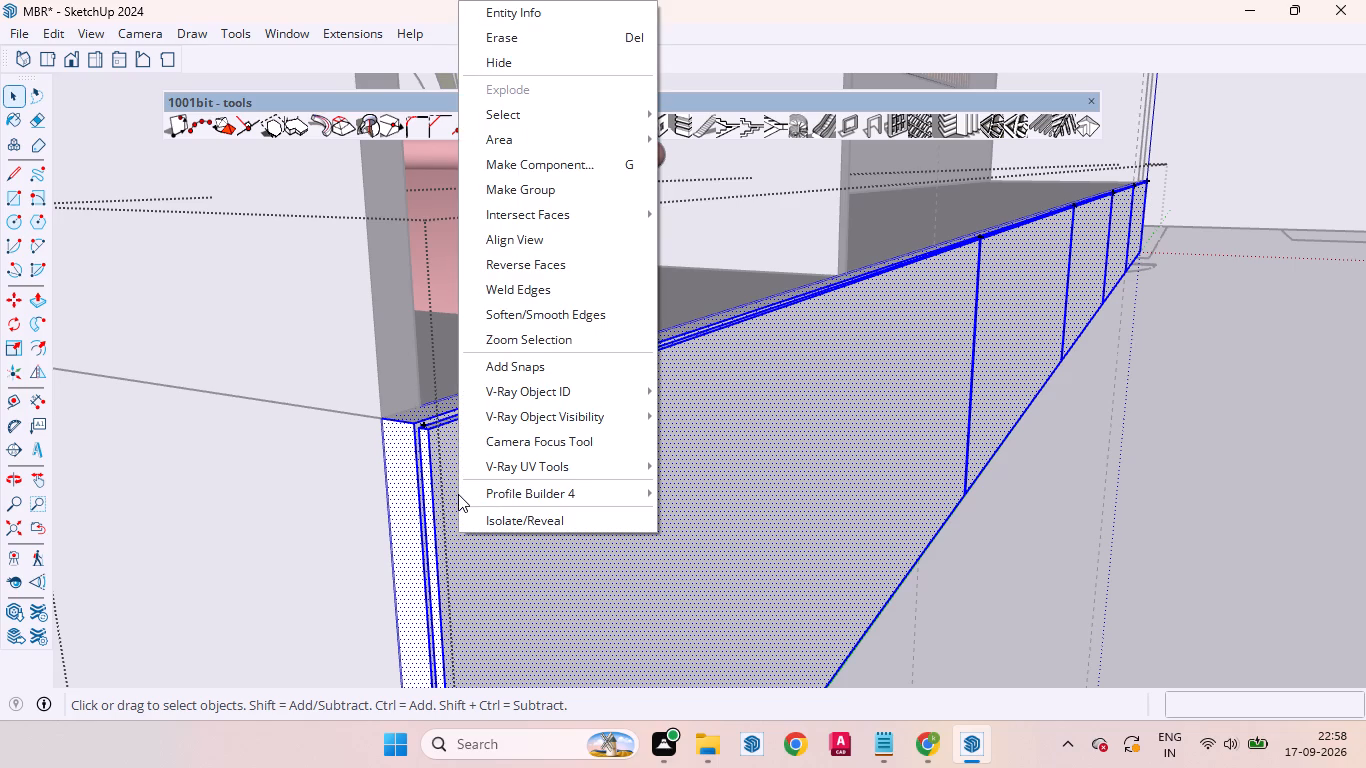
{"action": "left_click", "coordinate": [470, 571]}
{"action": "left_click", "coordinate": [462, 501]}
{"action": "left_click", "coordinate": [462, 501]}
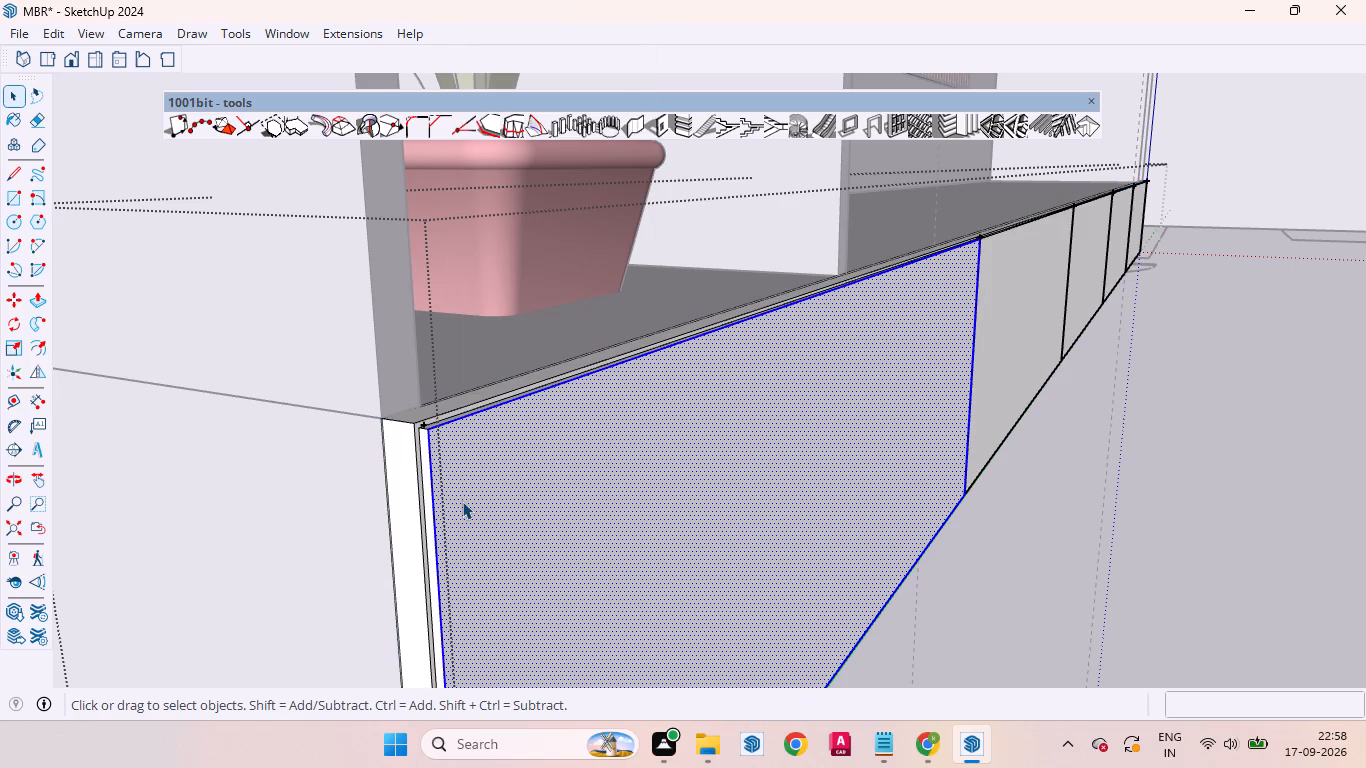
{"action": "scroll", "coordinate": [402, 450], "scroll_direction": "up", "scroll_amount": 7}
{"action": "scroll", "coordinate": [404, 439], "scroll_direction": "down", "scroll_amount": 1}
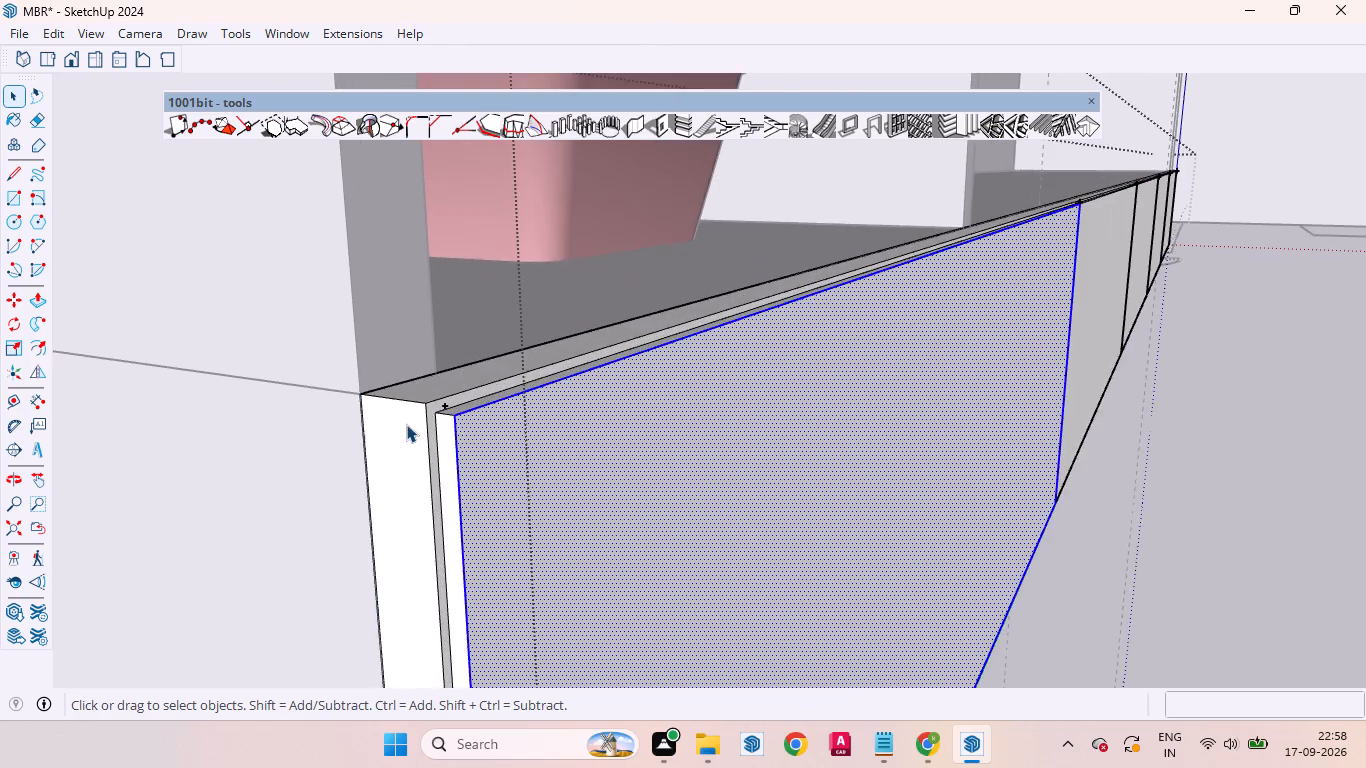
{"action": "scroll", "coordinate": [406, 424], "scroll_direction": "up", "scroll_amount": 8}
{"action": "left_click", "coordinate": [475, 443]}
{"action": "triple_click", "coordinate": [475, 443]}
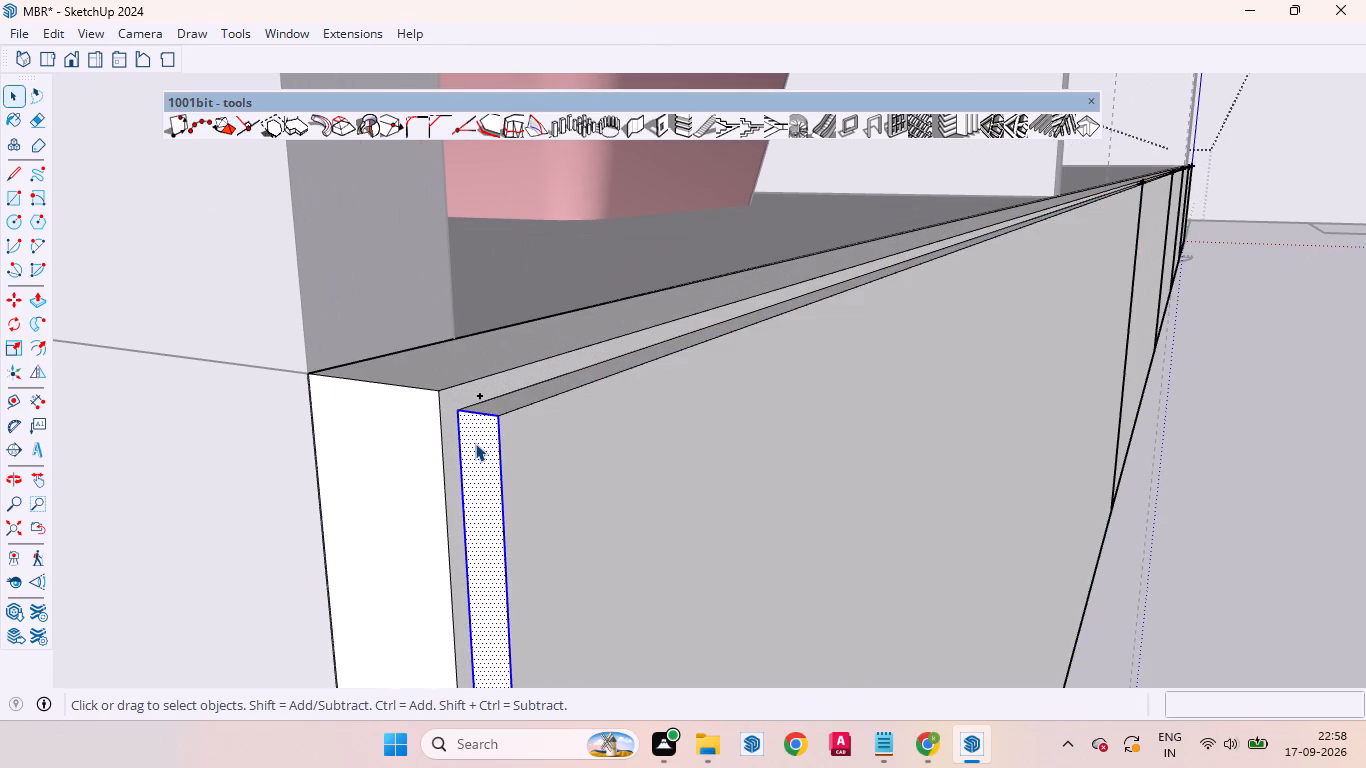
{"action": "triple_click", "coordinate": [475, 443]}
{"action": "triple_click", "coordinate": [475, 443]}
{"action": "triple_click", "coordinate": [475, 443]}
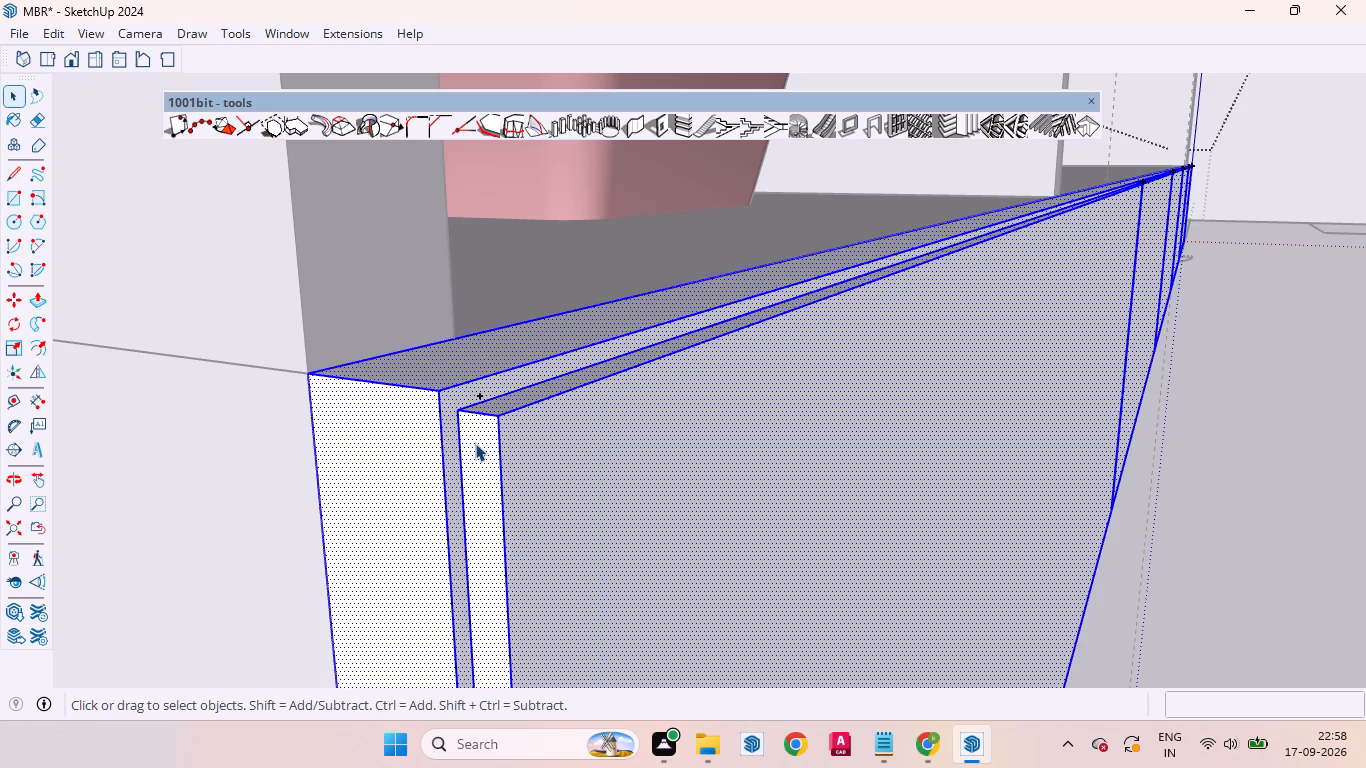
{"action": "triple_click", "coordinate": [475, 443]}
{"action": "left_click", "coordinate": [475, 443]}
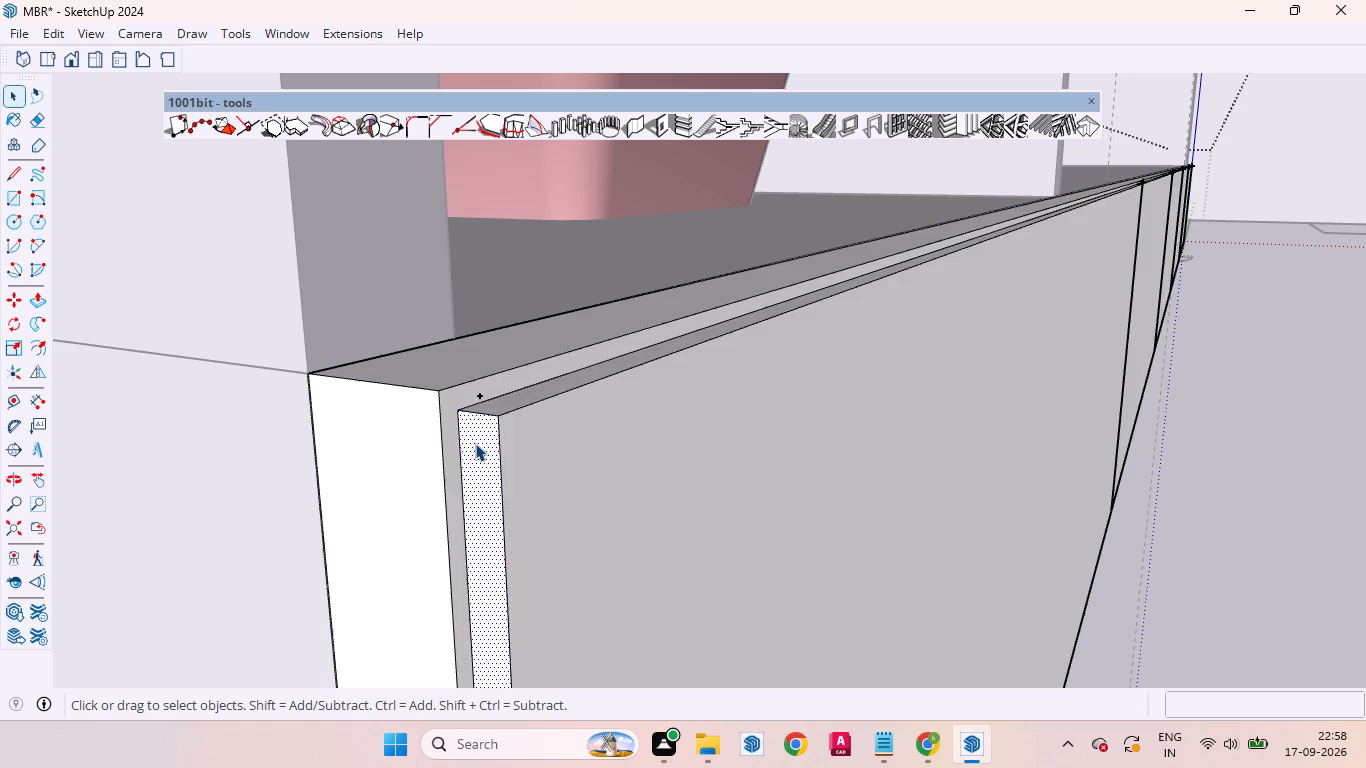
{"action": "scroll", "coordinate": [457, 437], "scroll_direction": "down", "scroll_amount": 19}
Paint the entire connected five-shutter front panel with Wood Cherry Original from the Wood materials, and exit its editing mode.
{"action": "left_click", "coordinate": [499, 476]}
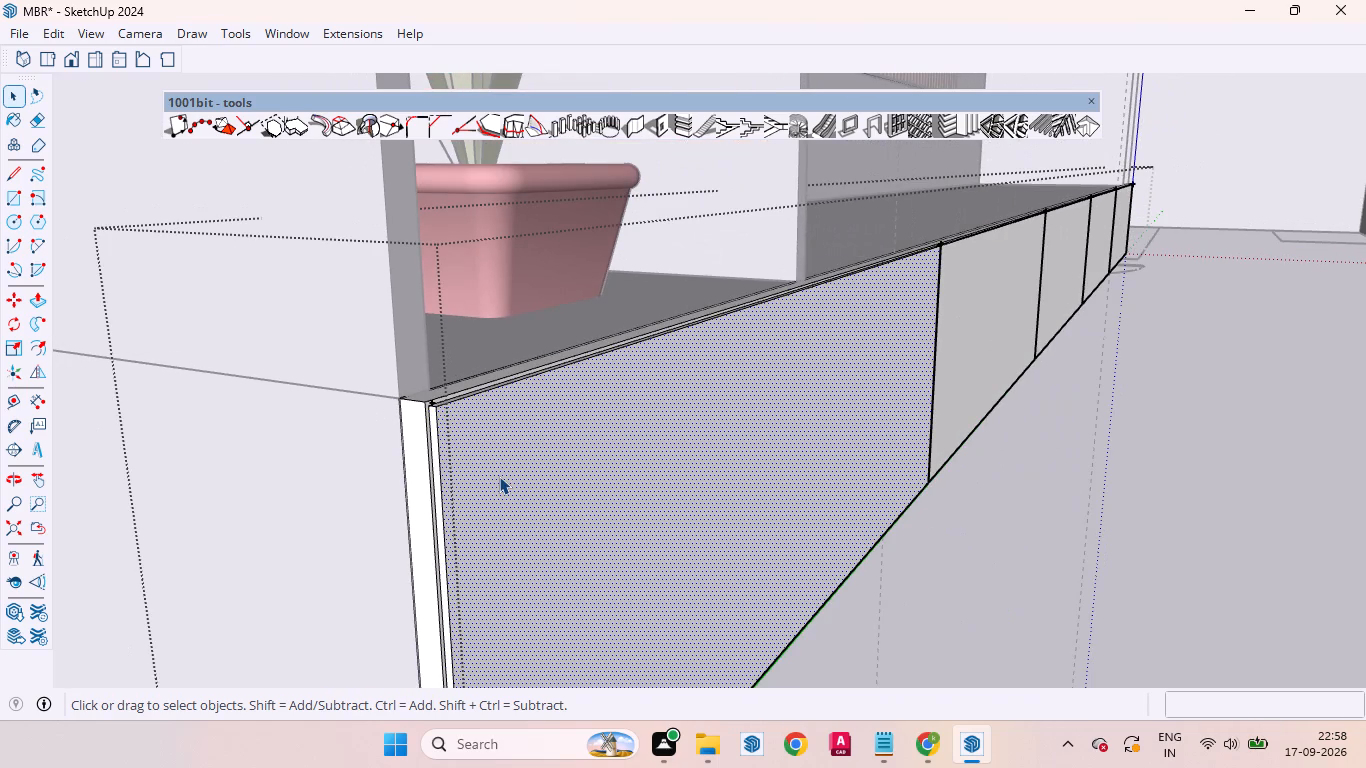
{"action": "triple_click", "coordinate": [499, 476]}
{"action": "scroll", "coordinate": [499, 476], "scroll_direction": "down", "scroll_amount": 6}
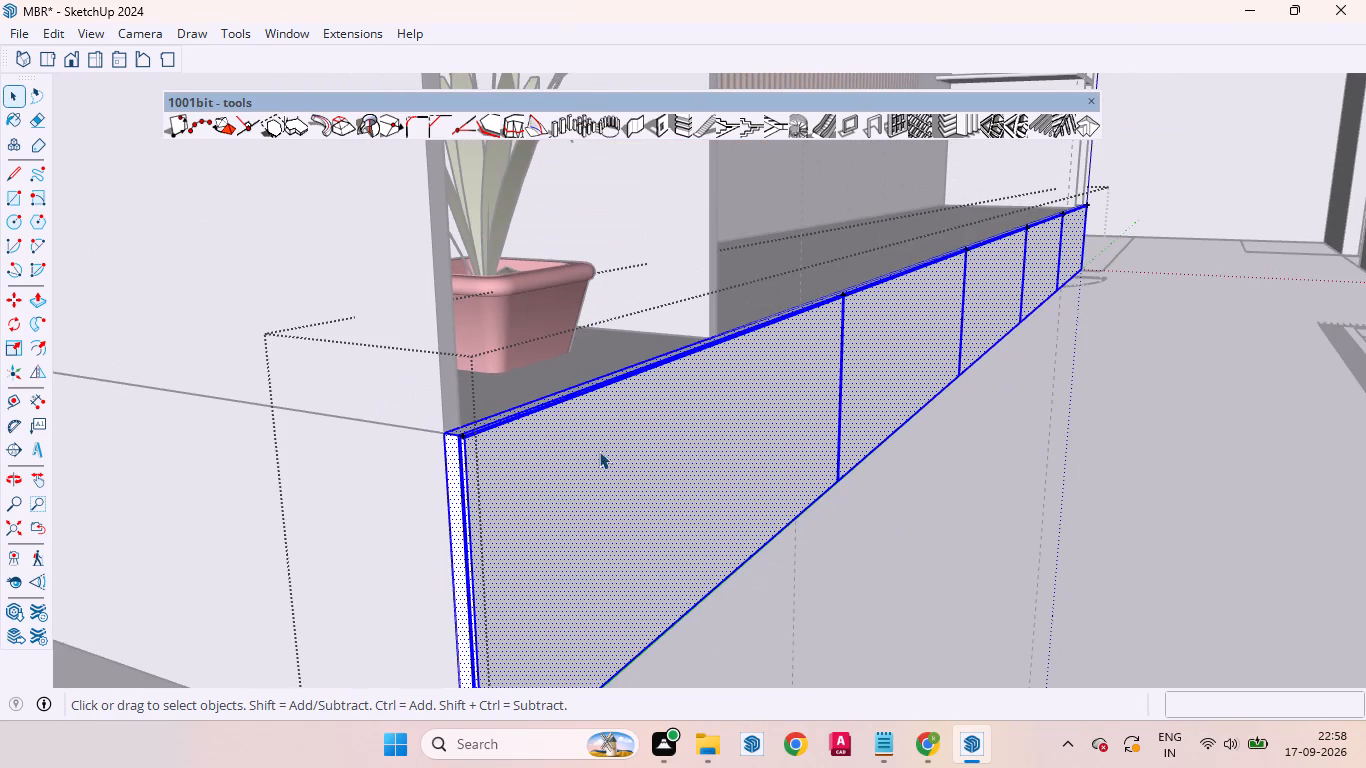
{"action": "middle_click_drag", "start_coordinate": [677, 451], "coordinate": [318, 492]}
{"action": "scroll", "coordinate": [371, 418], "scroll_direction": "down", "scroll_amount": 12}
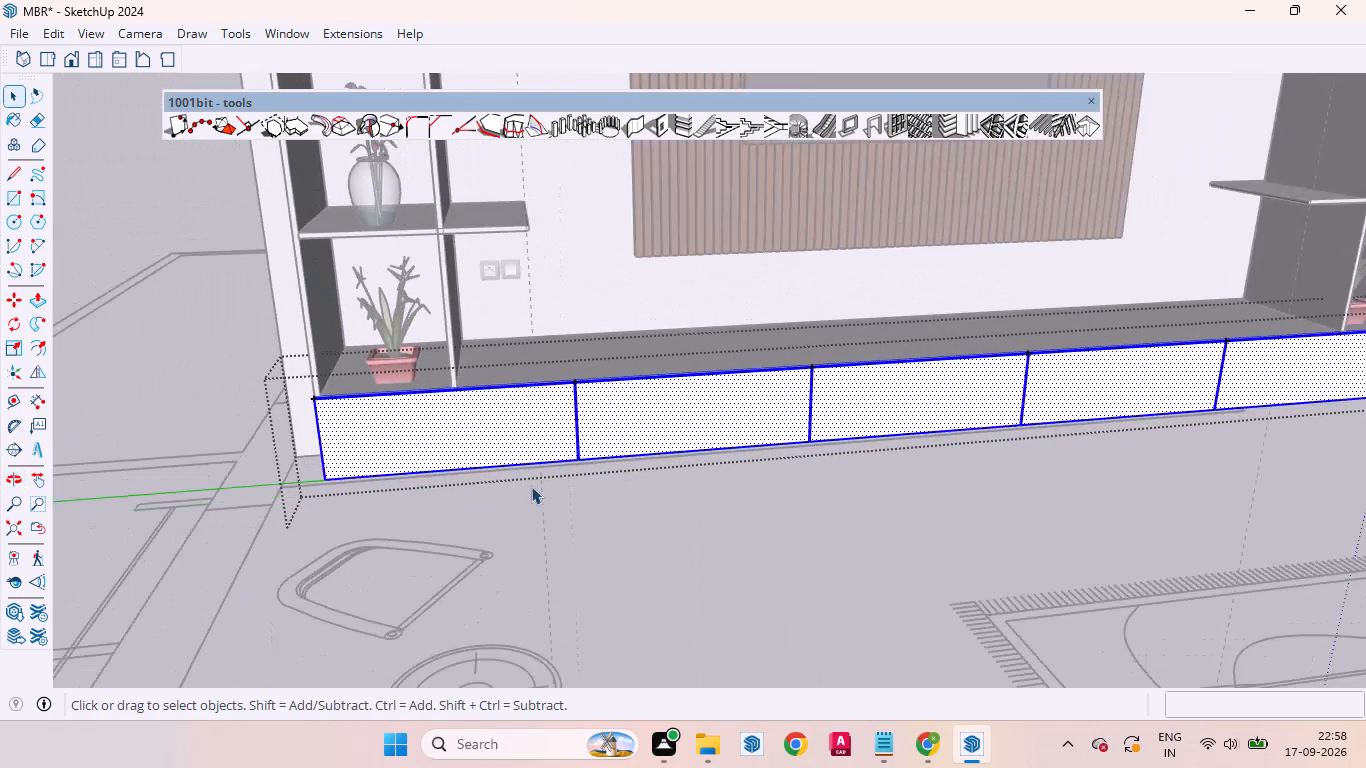
{"action": "key", "text": "b"}
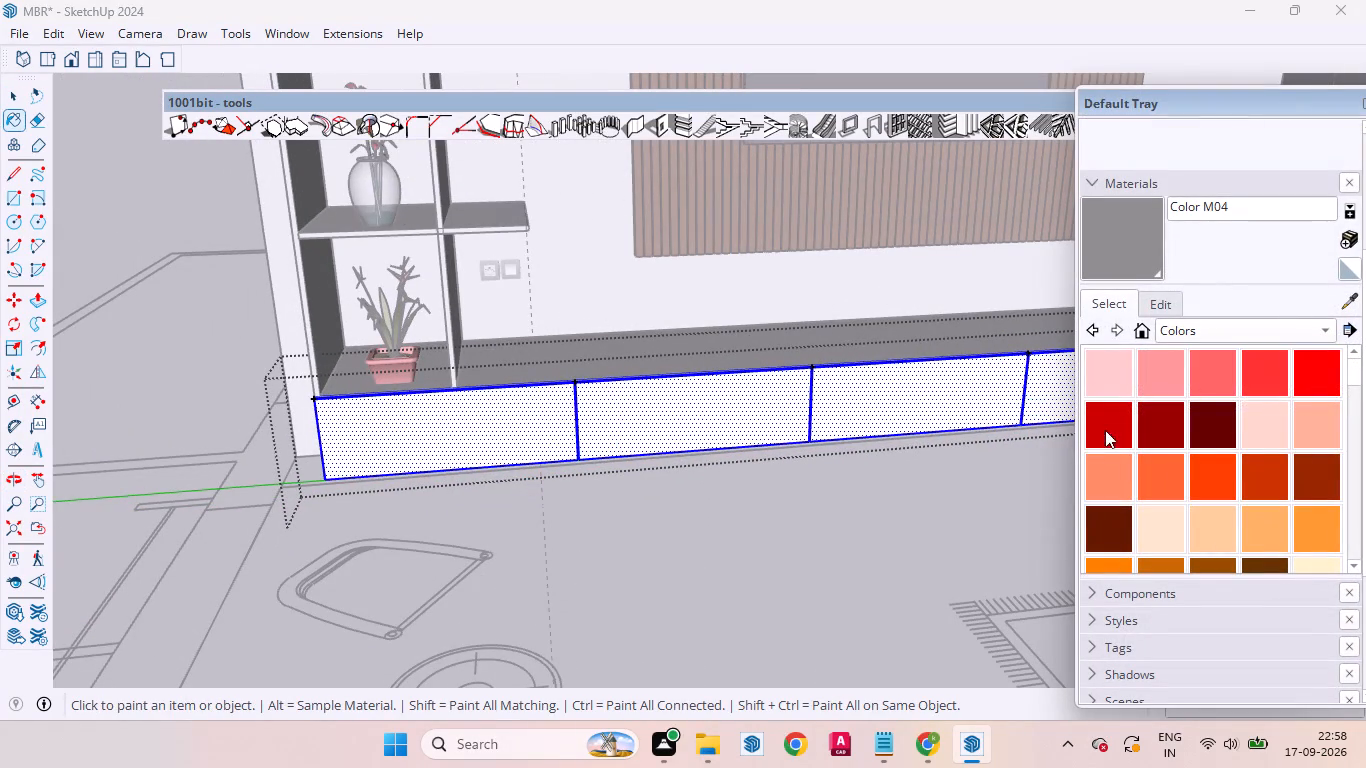
{"action": "scroll", "coordinate": [1187, 471], "scroll_direction": "down", "scroll_amount": 6}
{"action": "left_click", "coordinate": [1220, 327]}
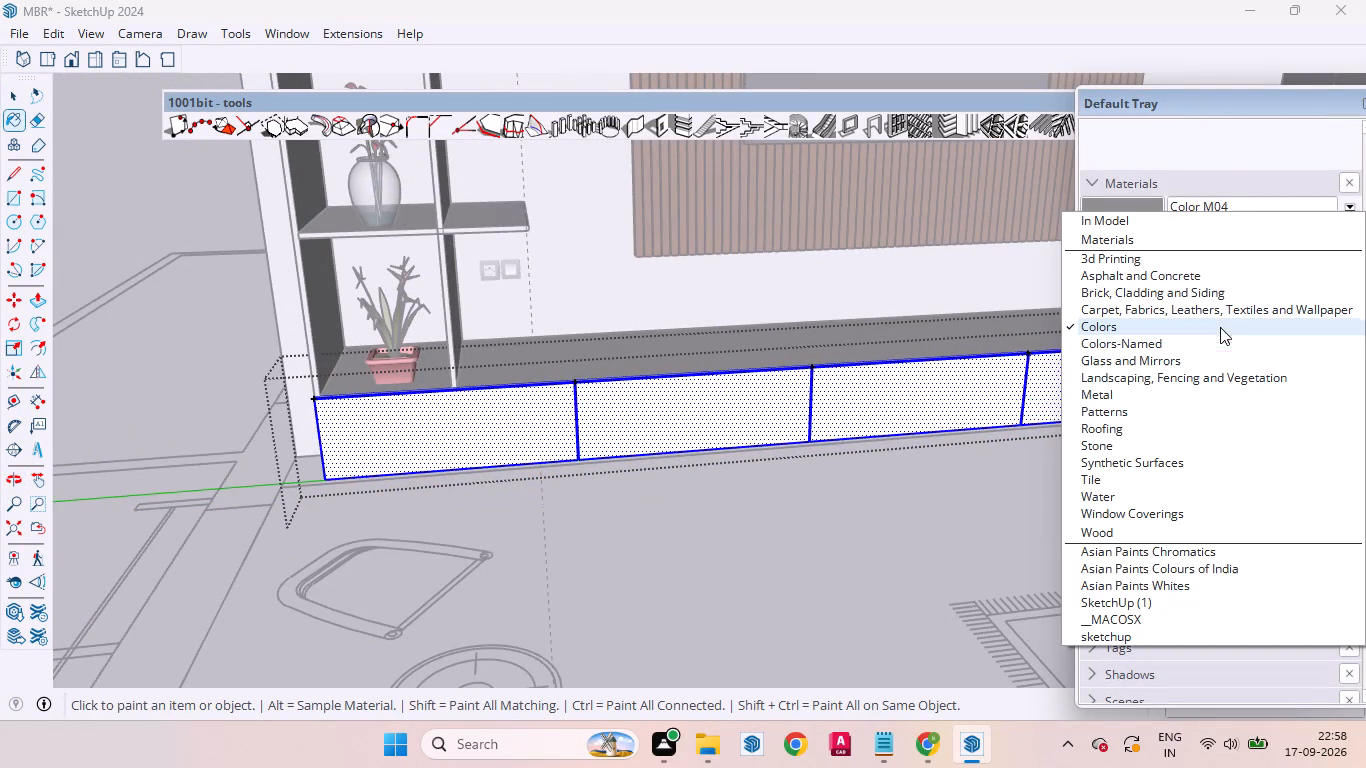
{"action": "scroll", "coordinate": [1082, 315], "scroll_direction": "up", "scroll_amount": 3}
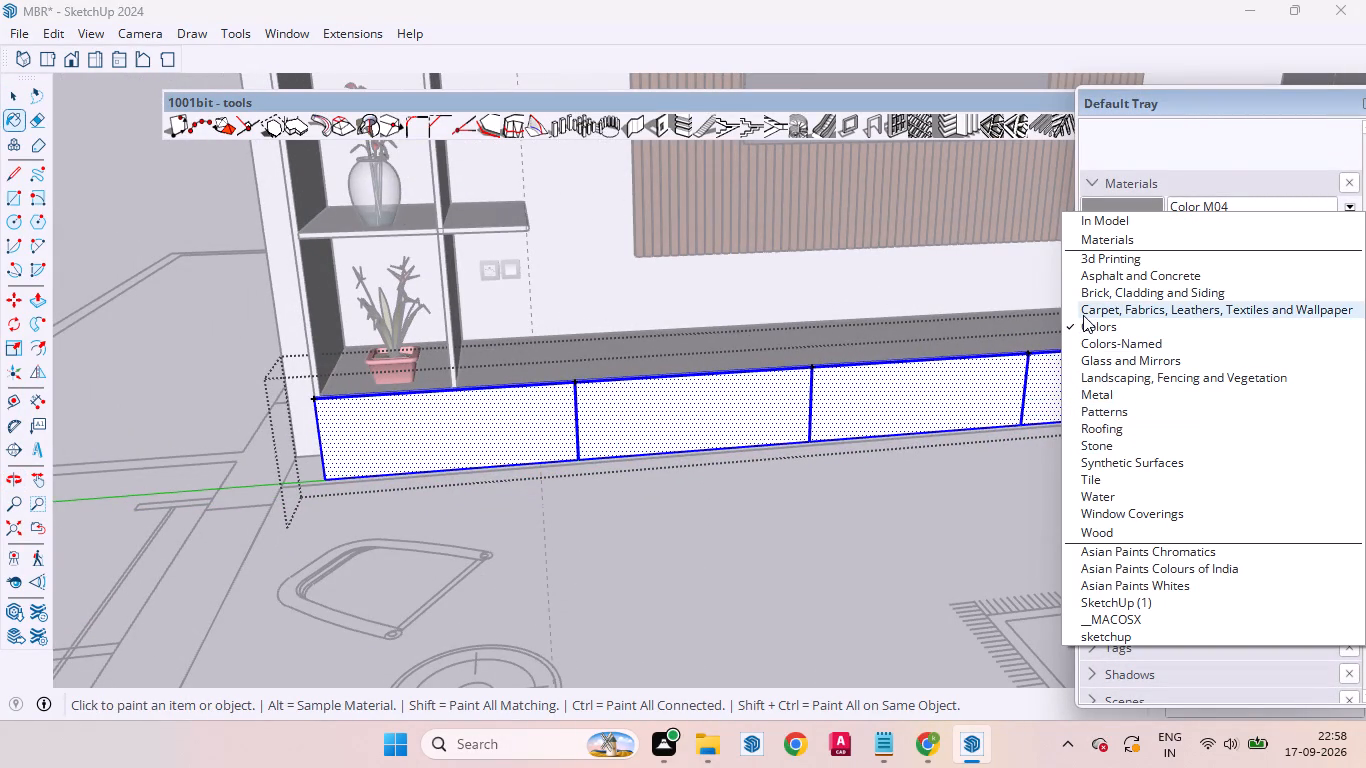
{"action": "scroll", "coordinate": [1083, 315], "scroll_direction": "up", "scroll_amount": 1}
{"action": "scroll", "coordinate": [1109, 420], "scroll_direction": "down", "scroll_amount": 2}
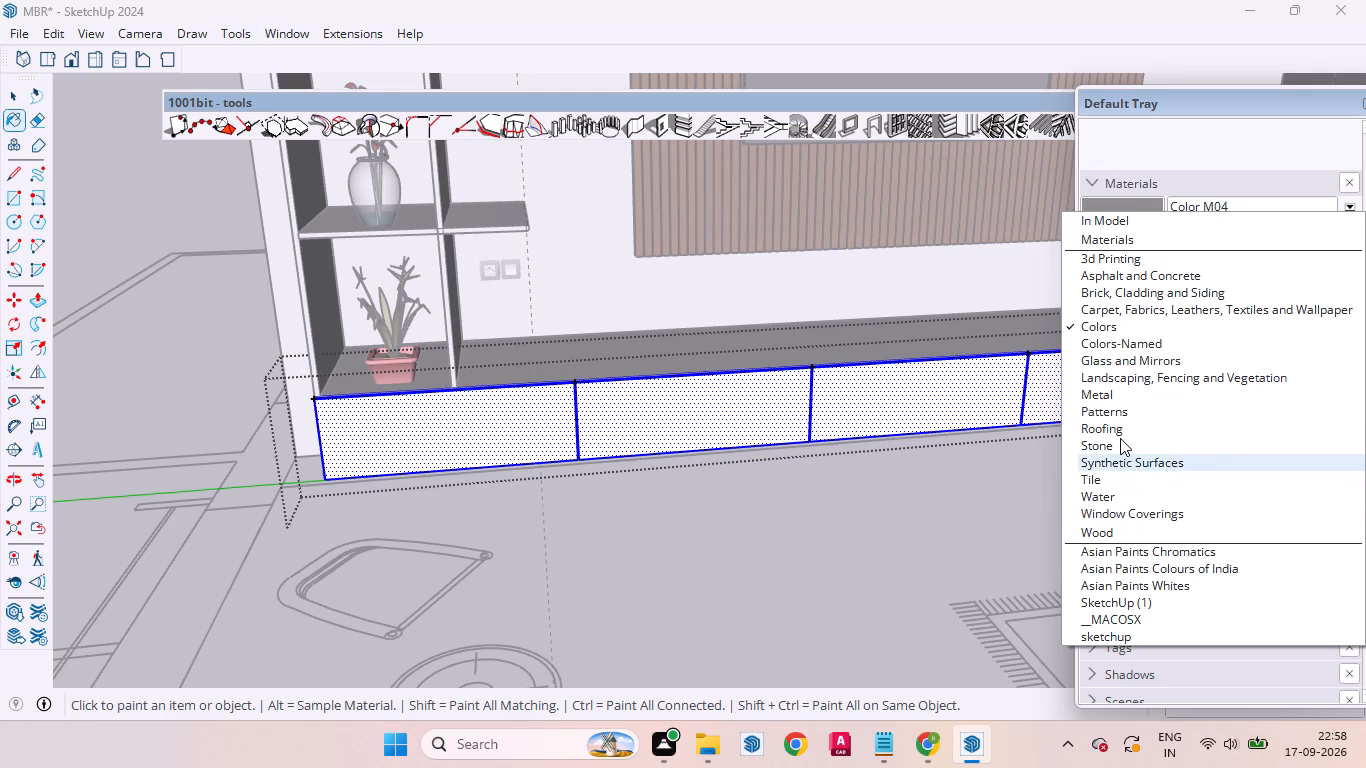
{"action": "scroll", "coordinate": [1120, 438], "scroll_direction": "down", "scroll_amount": 4}
{"action": "left_click", "coordinate": [1128, 533]}
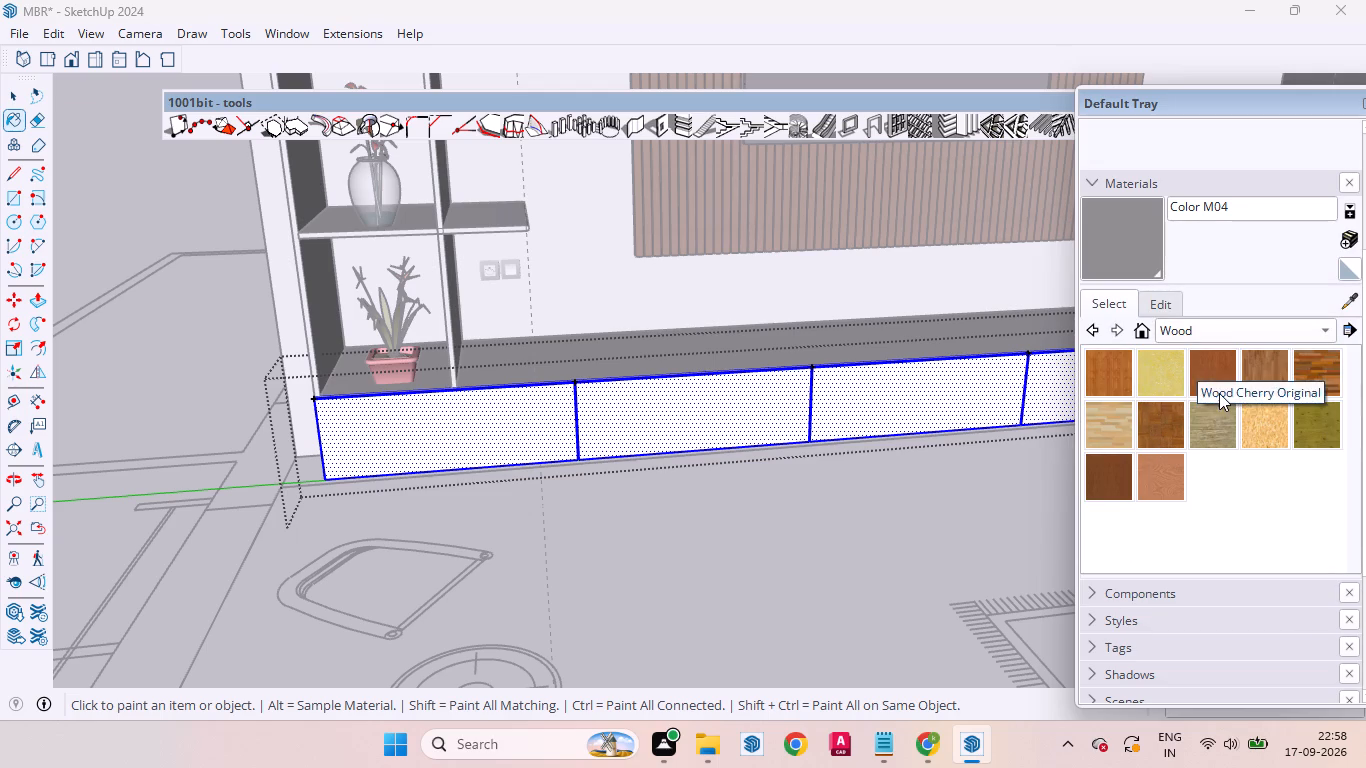
{"action": "left_click", "coordinate": [1211, 369]}
{"action": "left_click", "coordinate": [699, 435]}
{"action": "scroll", "coordinate": [634, 426], "scroll_direction": "down", "scroll_amount": 8}
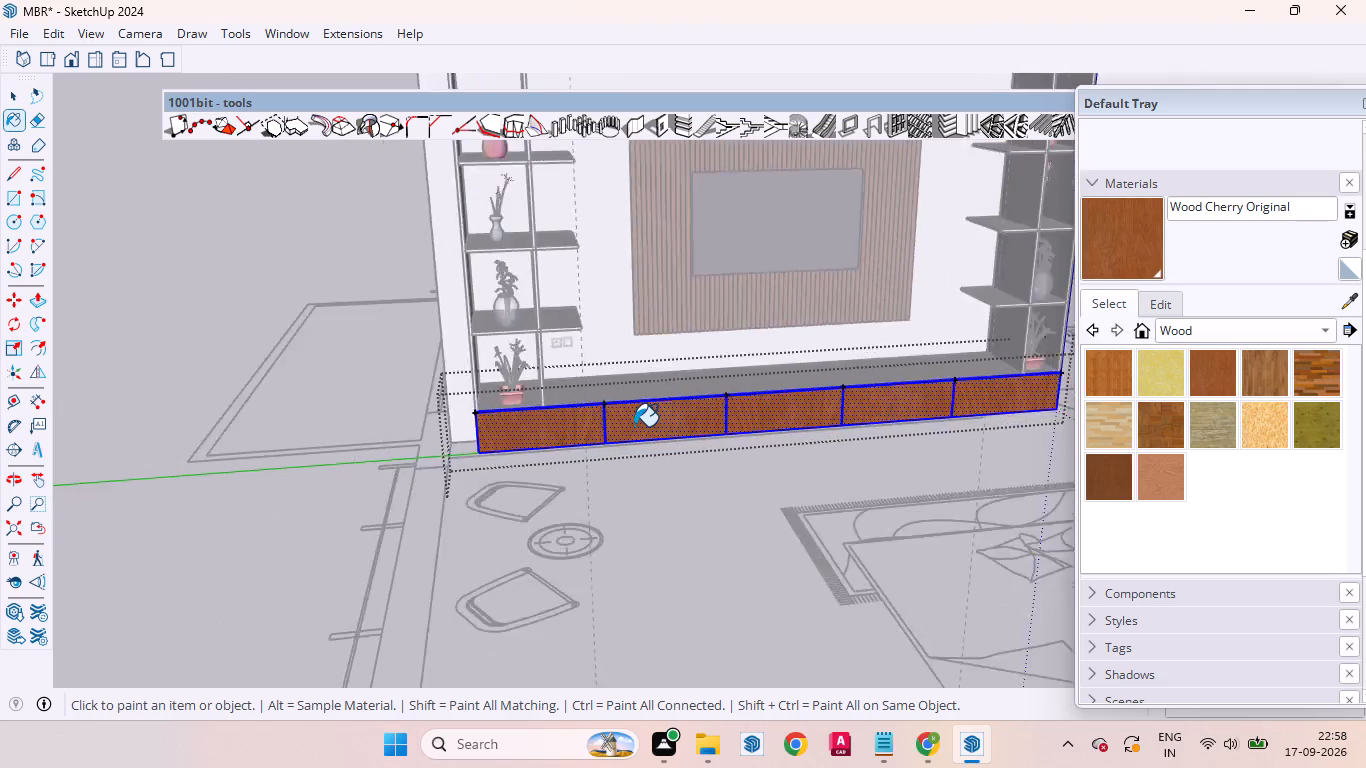
{"action": "scroll", "coordinate": [634, 426], "scroll_direction": "down", "scroll_amount": 6}
{"action": "key", "text": "space"}
{"action": "left_click", "coordinate": [390, 413]}
Examine the wood finish on the shutter fronts alongside the slatted TV panel and the side shelves.
{"action": "scroll", "coordinate": [738, 435], "scroll_direction": "up", "scroll_amount": 5}
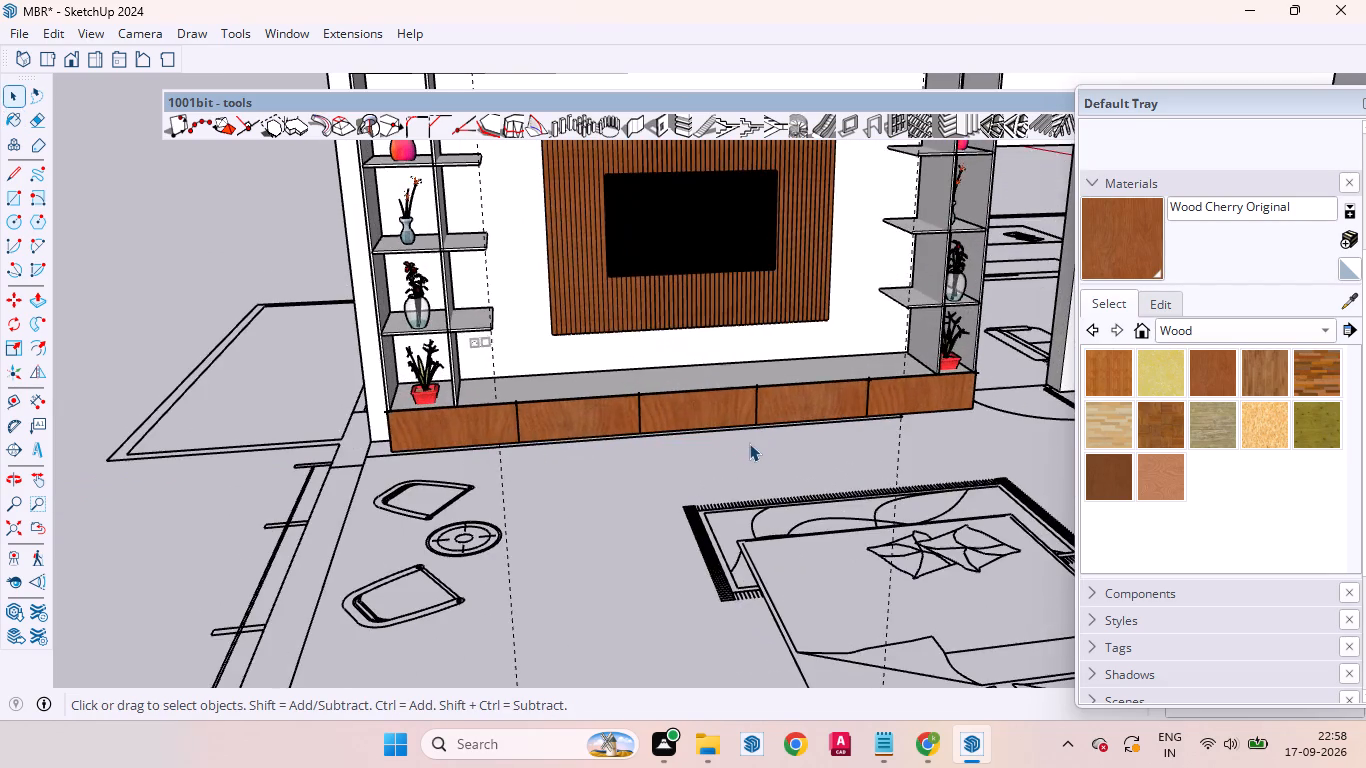
{"action": "middle_click_drag", "start_coordinate": [780, 474], "coordinate": [676, 327]}
{"action": "scroll", "coordinate": [688, 389], "scroll_direction": "up", "scroll_amount": 12}
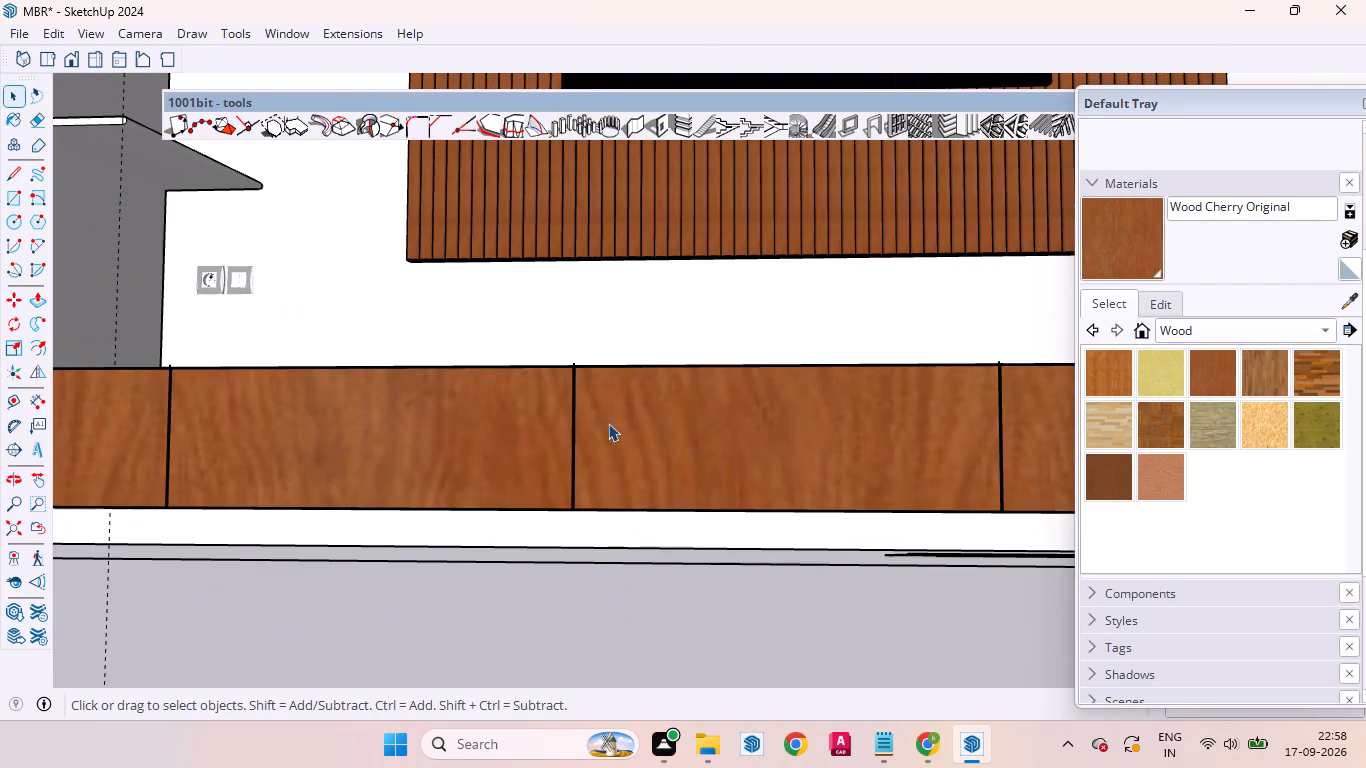
{"action": "middle_click_drag", "start_coordinate": [649, 425], "coordinate": [649, 575]}
{"action": "scroll", "coordinate": [612, 406], "scroll_direction": "down", "scroll_amount": 8}
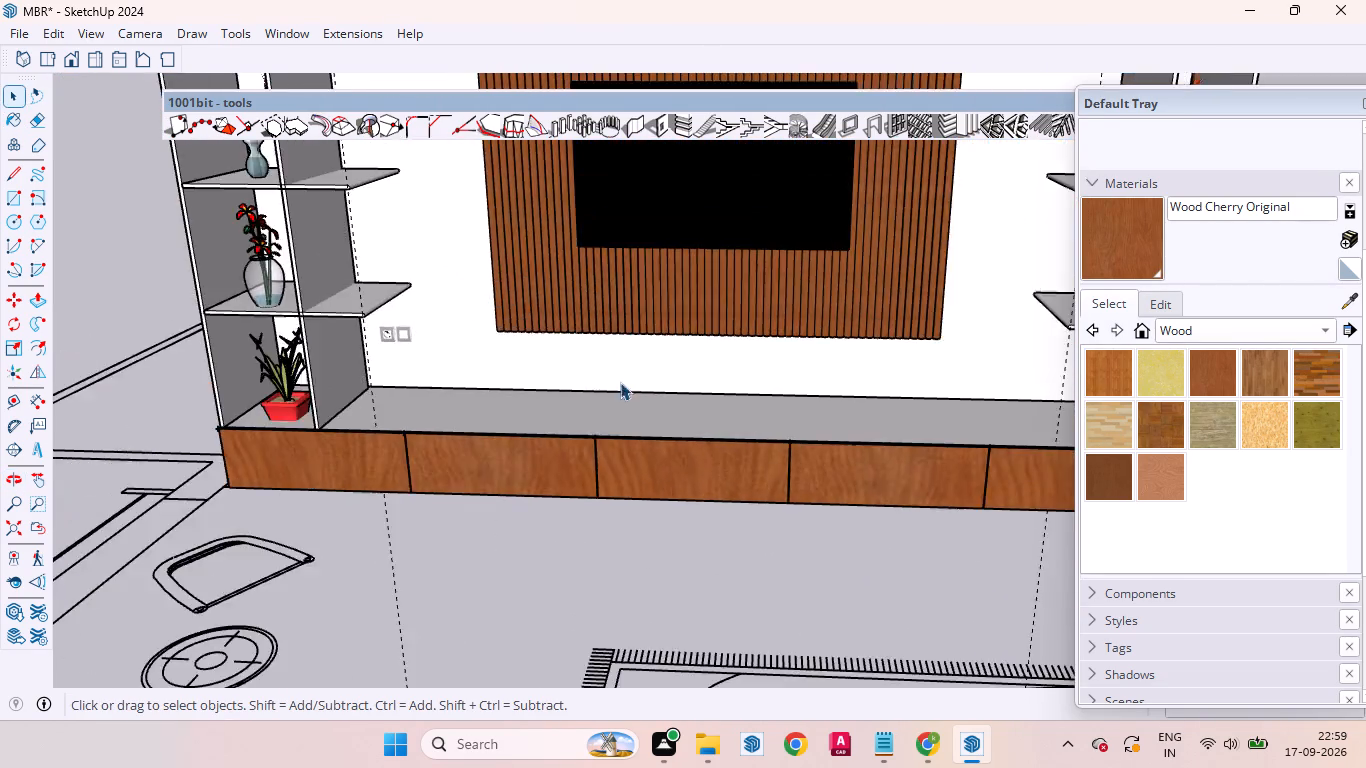
{"action": "scroll", "coordinate": [620, 382], "scroll_direction": "down", "scroll_amount": 6}
{"action": "middle_click_drag", "start_coordinate": [636, 461], "coordinate": [683, 357]}
{"action": "scroll", "coordinate": [512, 294], "scroll_direction": "up", "scroll_amount": 4}
{"action": "scroll", "coordinate": [500, 327], "scroll_direction": "down", "scroll_amount": 2}
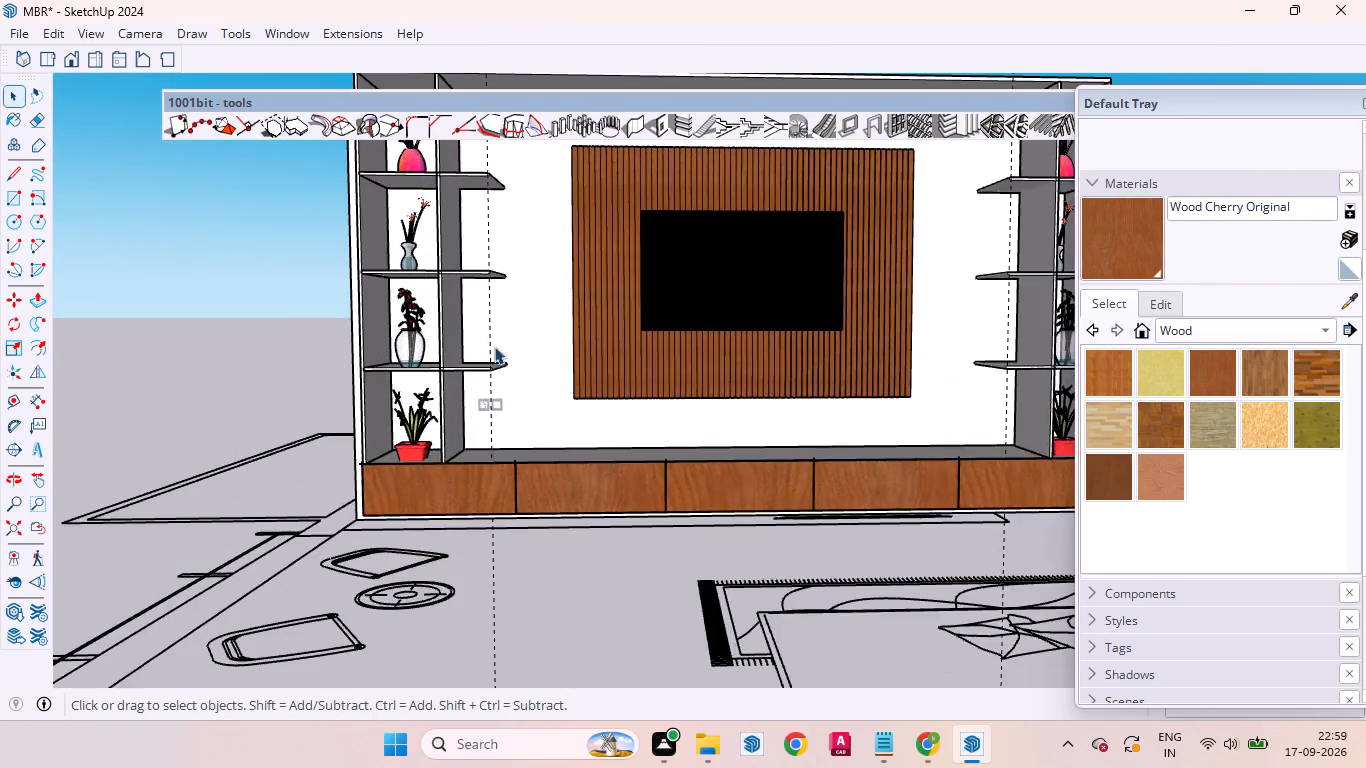
{"action": "scroll", "coordinate": [494, 346], "scroll_direction": "down", "scroll_amount": 4}
{"action": "scroll", "coordinate": [533, 329], "scroll_direction": "up", "scroll_amount": 6}
{"action": "scroll", "coordinate": [519, 492], "scroll_direction": "up", "scroll_amount": 4}
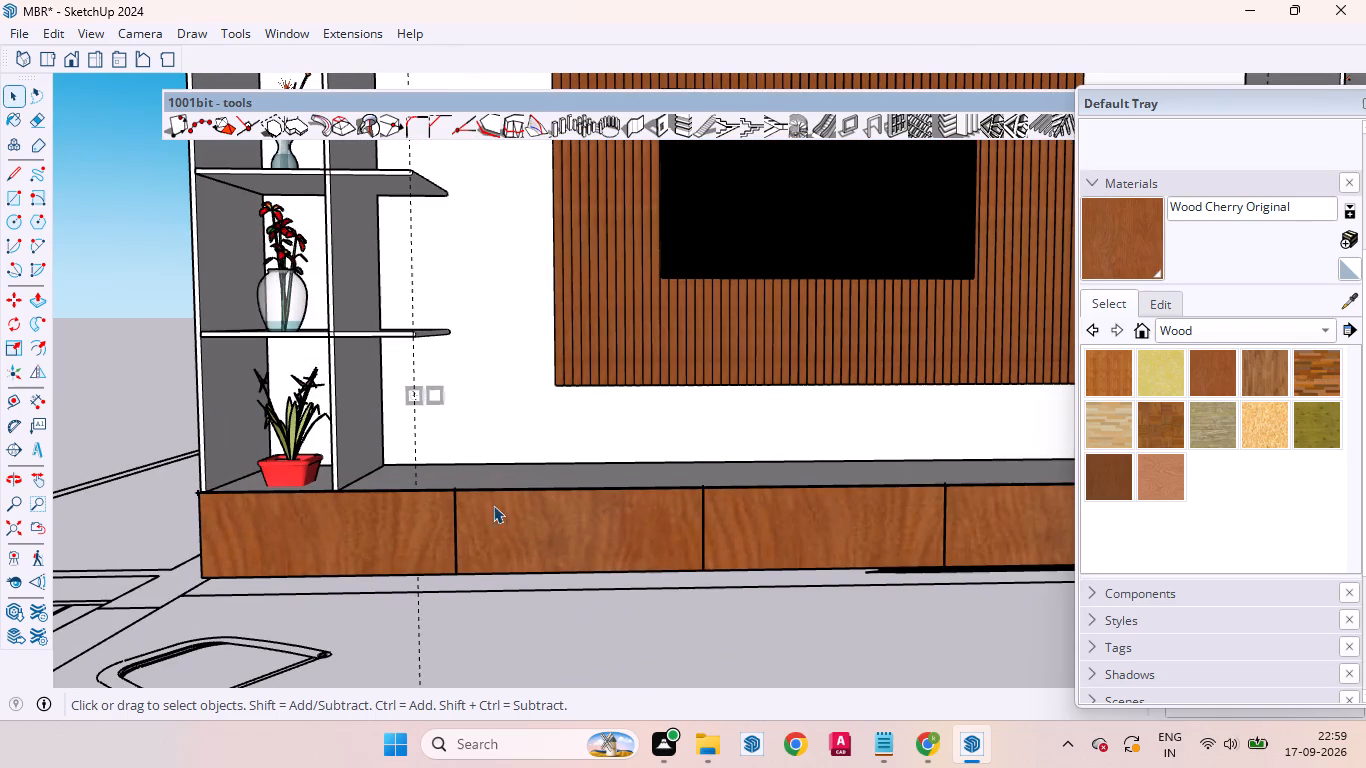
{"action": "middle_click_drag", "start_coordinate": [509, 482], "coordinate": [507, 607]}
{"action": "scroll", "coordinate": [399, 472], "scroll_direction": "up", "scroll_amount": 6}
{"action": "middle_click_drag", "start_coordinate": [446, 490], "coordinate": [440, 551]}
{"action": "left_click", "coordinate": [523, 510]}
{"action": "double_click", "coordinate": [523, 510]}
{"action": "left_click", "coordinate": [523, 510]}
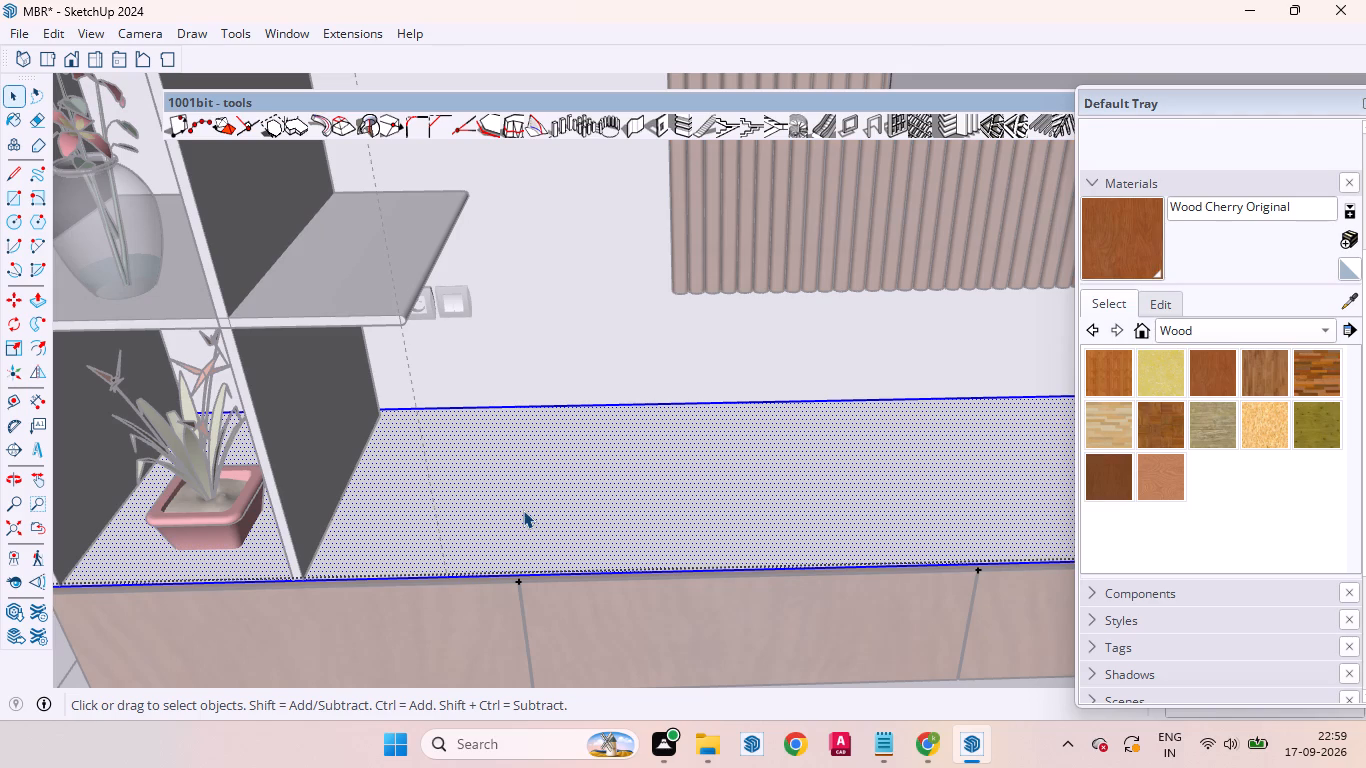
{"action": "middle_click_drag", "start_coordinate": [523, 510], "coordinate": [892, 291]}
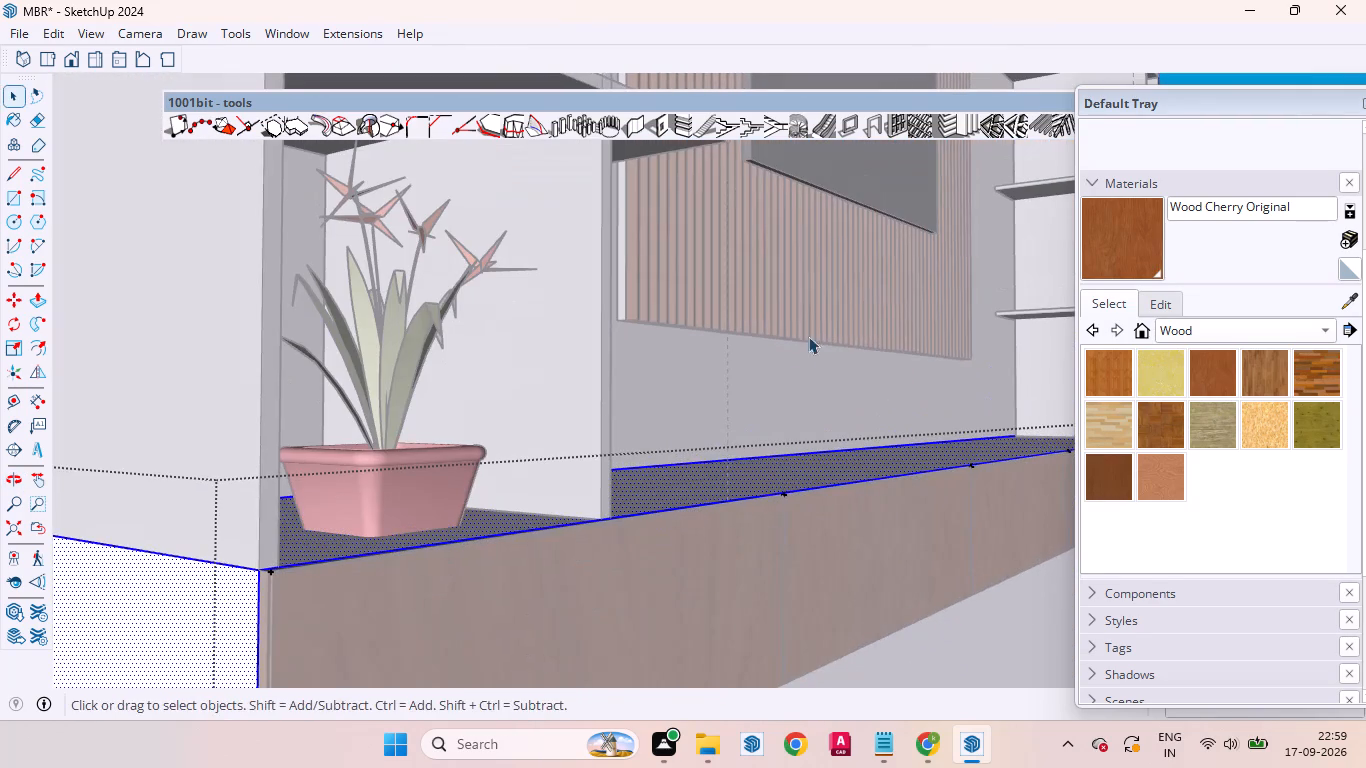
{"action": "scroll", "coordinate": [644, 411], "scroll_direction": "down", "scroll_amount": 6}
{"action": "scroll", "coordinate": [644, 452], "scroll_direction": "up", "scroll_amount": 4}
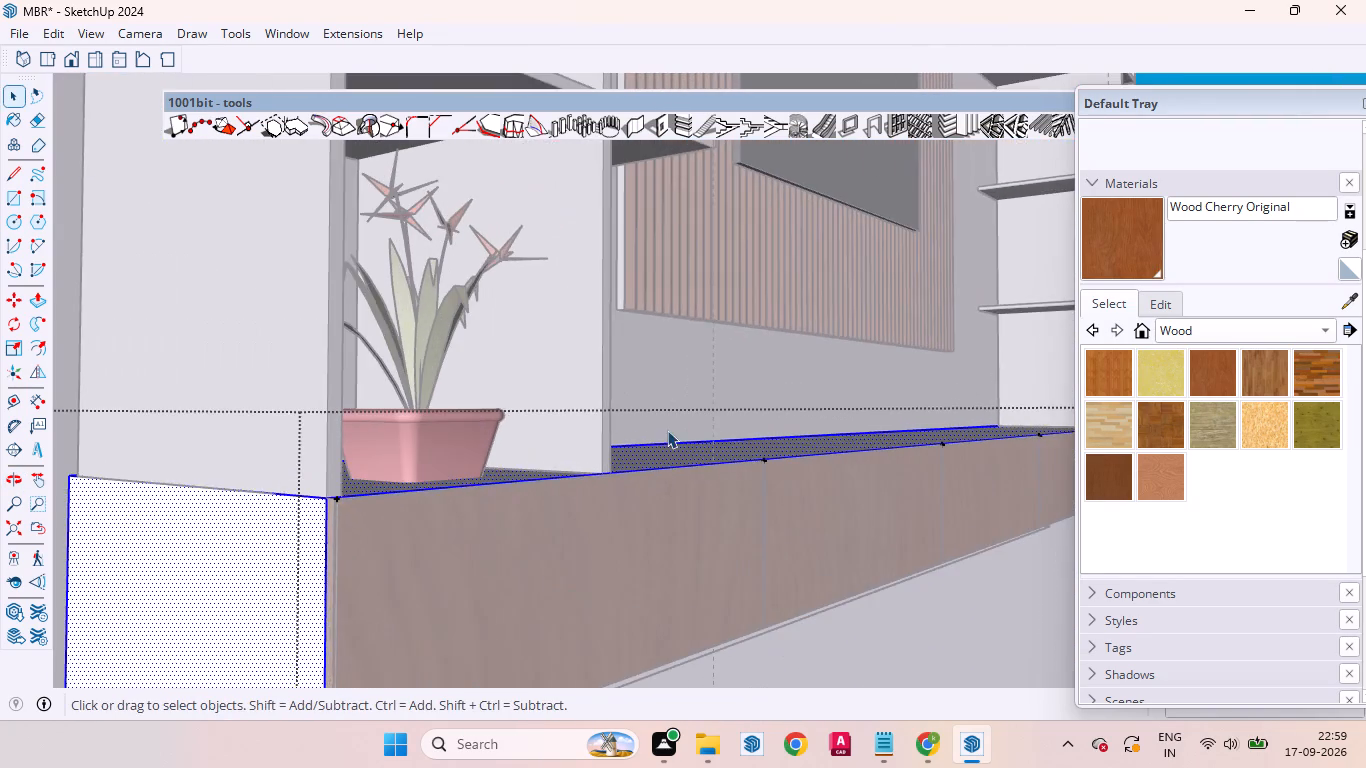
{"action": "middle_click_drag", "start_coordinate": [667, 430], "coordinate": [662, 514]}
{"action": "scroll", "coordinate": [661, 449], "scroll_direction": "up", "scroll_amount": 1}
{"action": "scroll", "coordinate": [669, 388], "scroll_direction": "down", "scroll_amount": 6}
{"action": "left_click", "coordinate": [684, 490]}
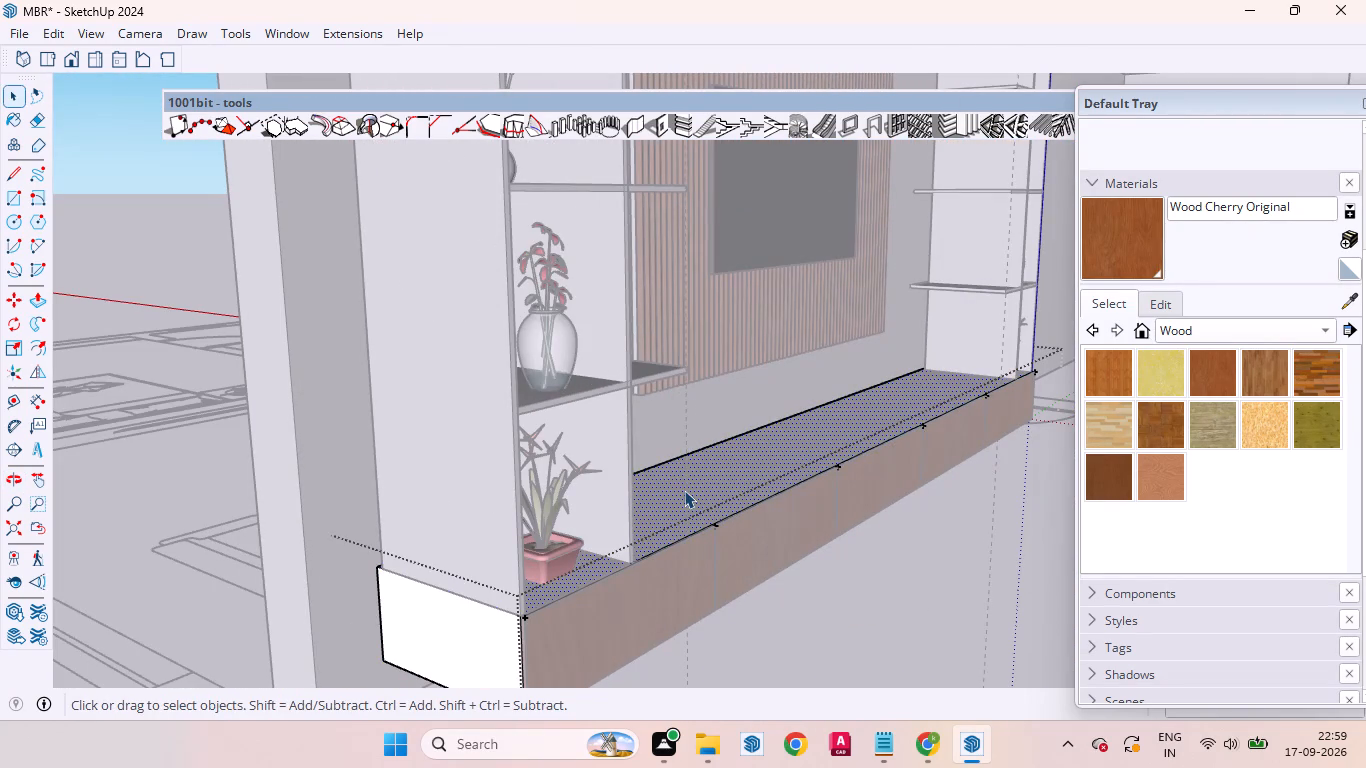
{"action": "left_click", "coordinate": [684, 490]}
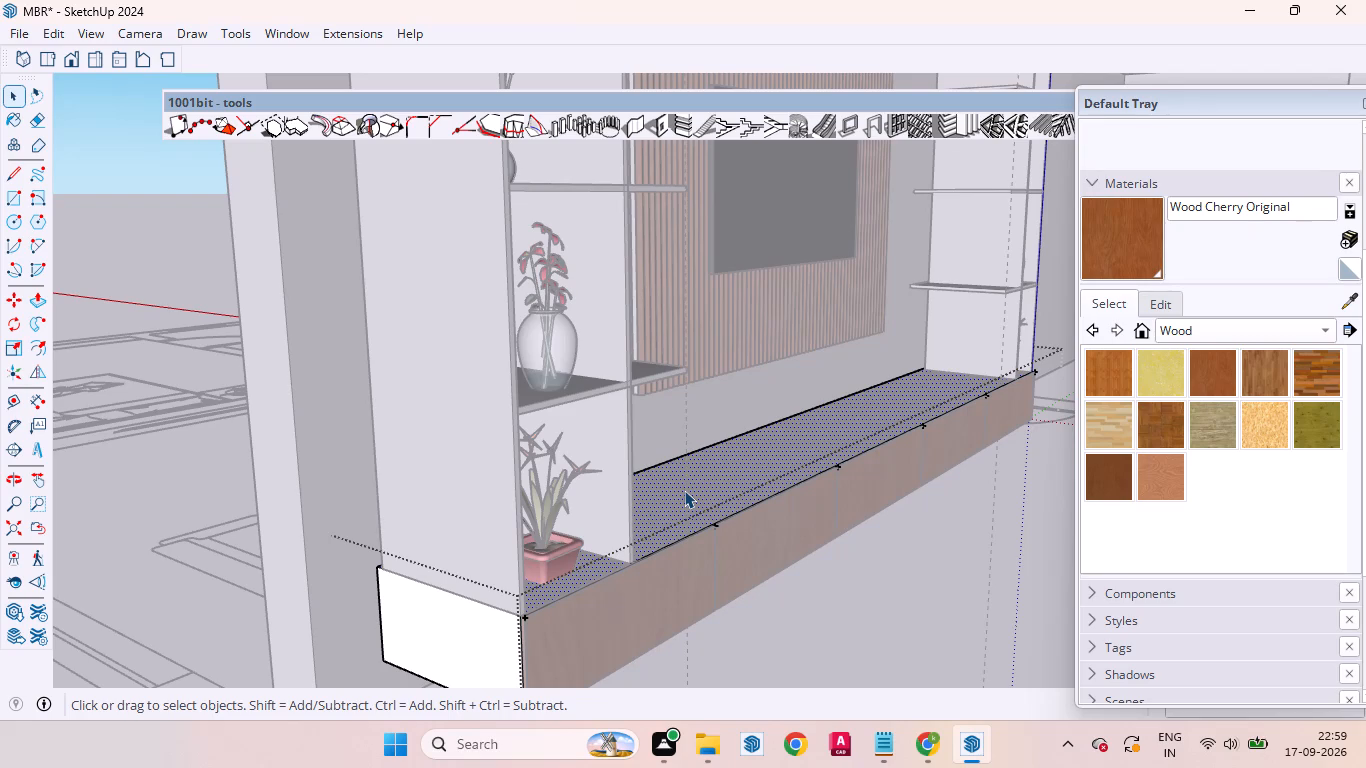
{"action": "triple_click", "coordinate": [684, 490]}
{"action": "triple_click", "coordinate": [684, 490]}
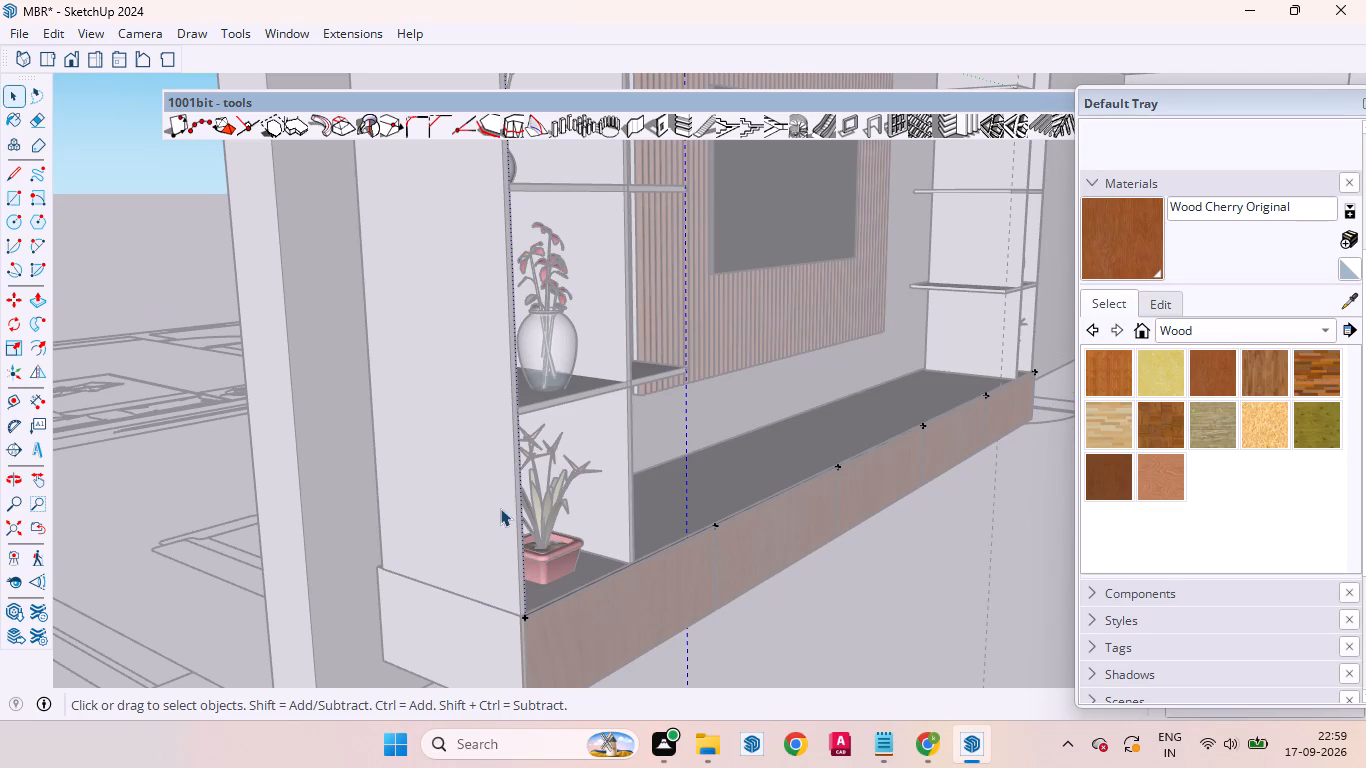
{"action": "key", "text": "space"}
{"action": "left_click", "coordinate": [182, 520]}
Copy the base cabinet's top face from inside its group and paste it in place outside the group.
{"action": "left_click", "coordinate": [678, 492]}
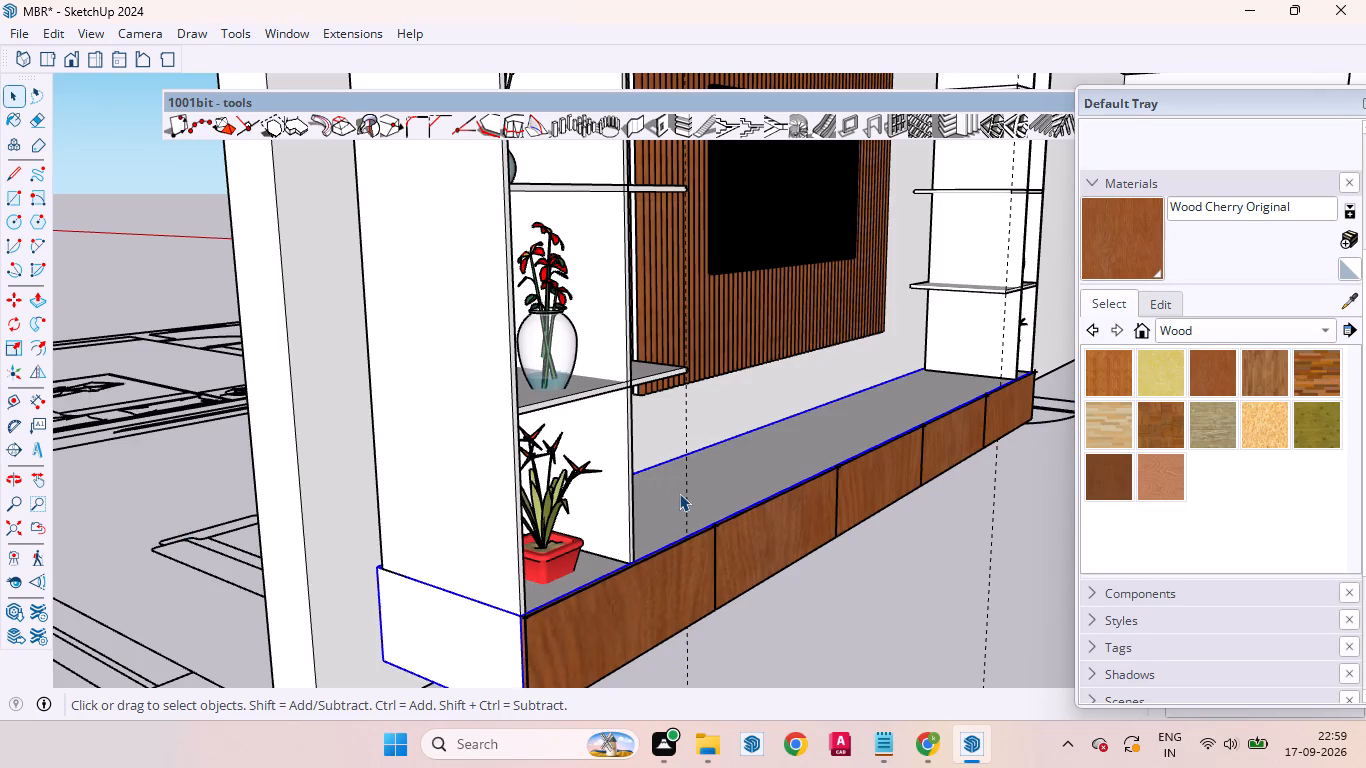
{"action": "double_click", "coordinate": [722, 480]}
{"action": "left_click", "coordinate": [722, 480]}
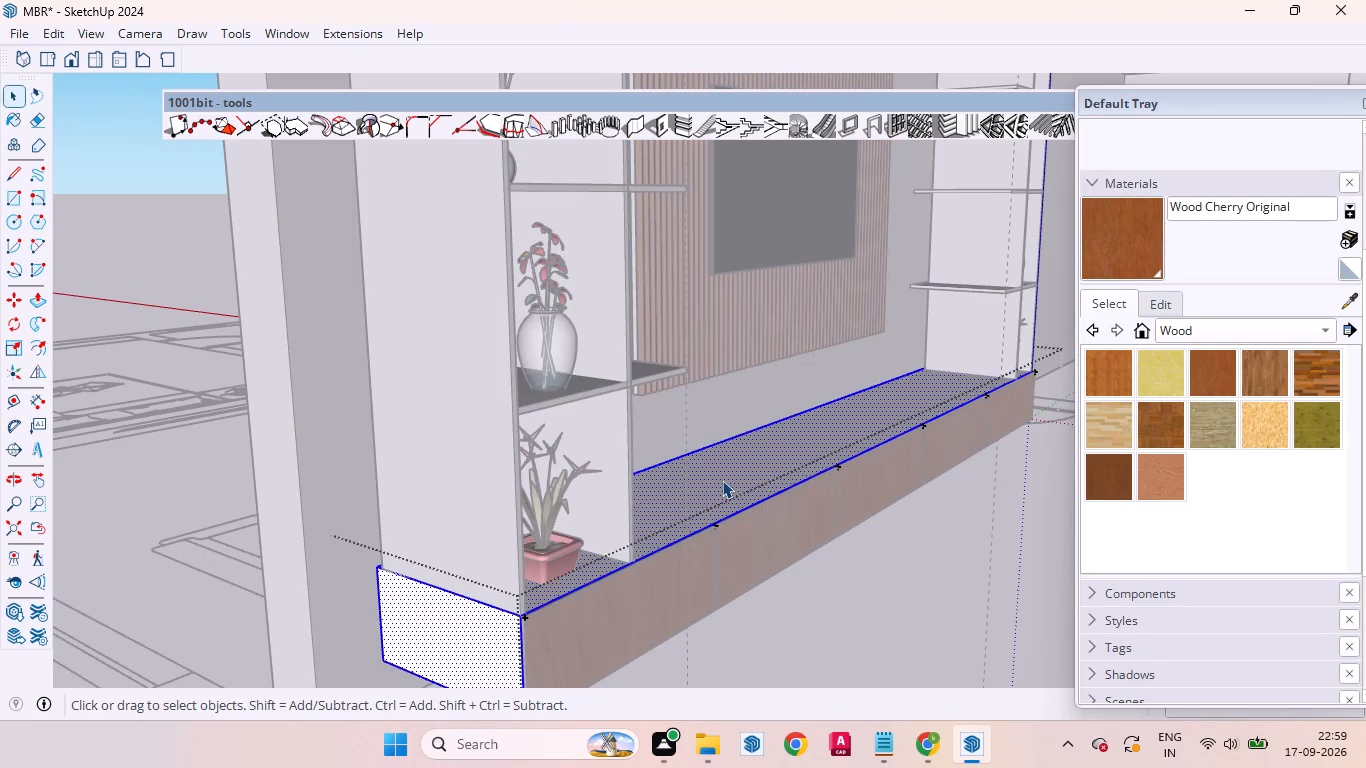
{"action": "left_click", "coordinate": [722, 480]}
{"action": "scroll", "coordinate": [722, 480], "scroll_direction": "up", "scroll_amount": 5}
{"action": "middle_click_drag", "start_coordinate": [734, 468], "coordinate": [499, 568]}
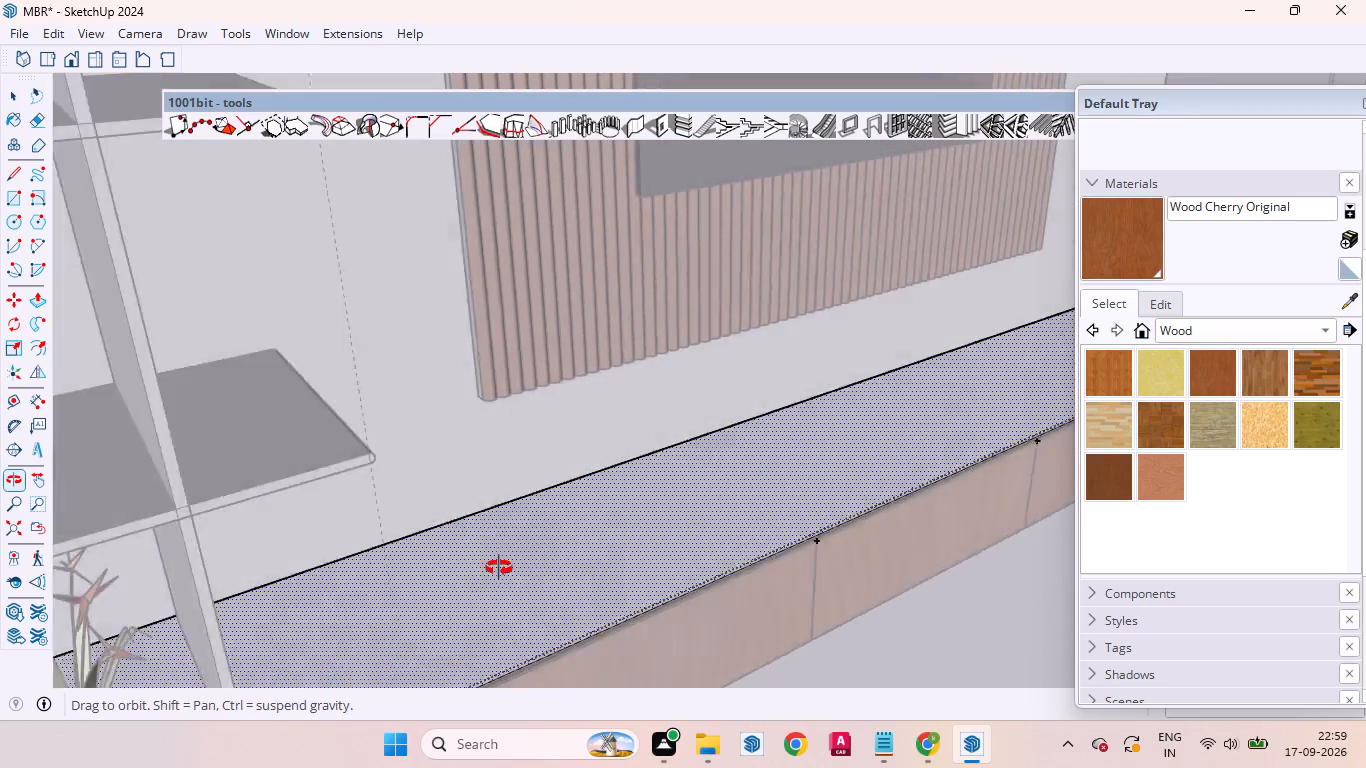
{"action": "middle_click_drag", "start_coordinate": [499, 568], "coordinate": [469, 578]}
{"action": "key", "text": "ctrl+c"}
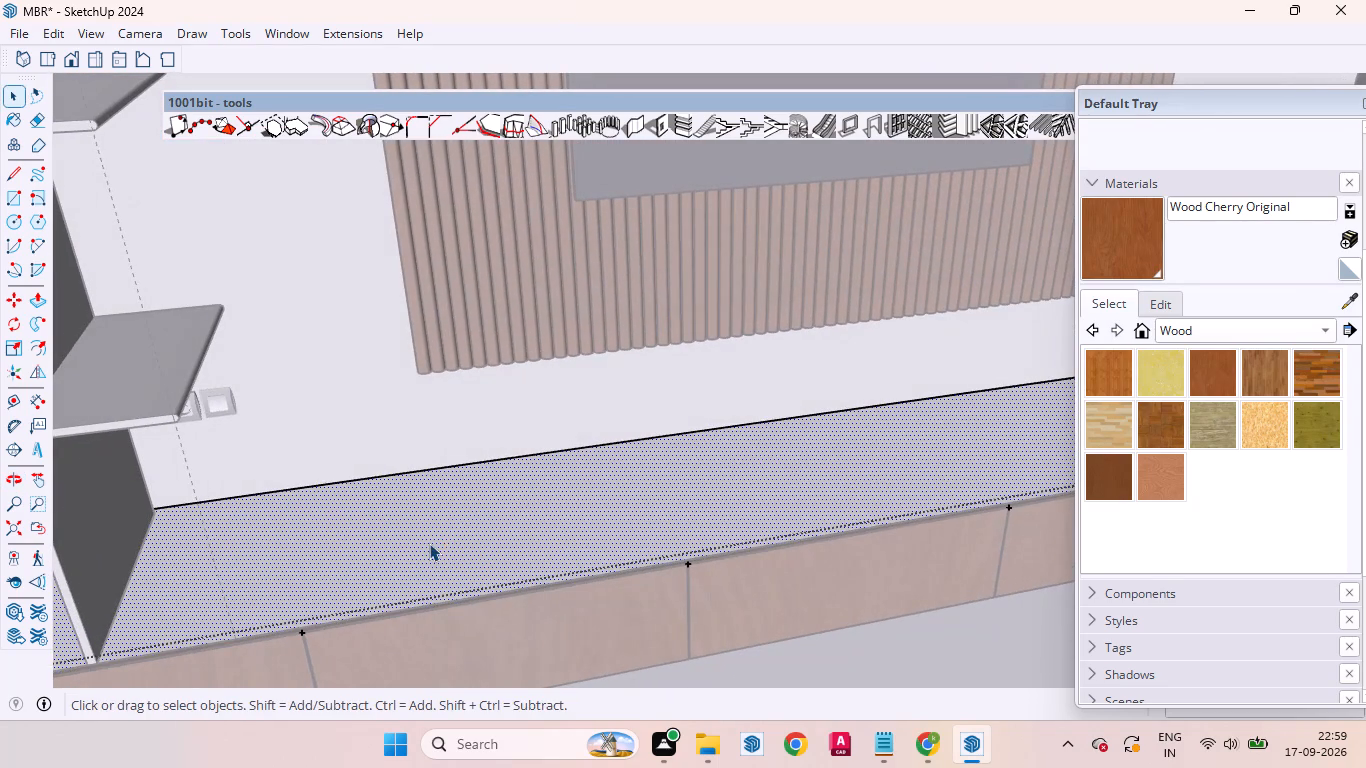
{"action": "scroll", "coordinate": [314, 237], "scroll_direction": "down", "scroll_amount": 11}
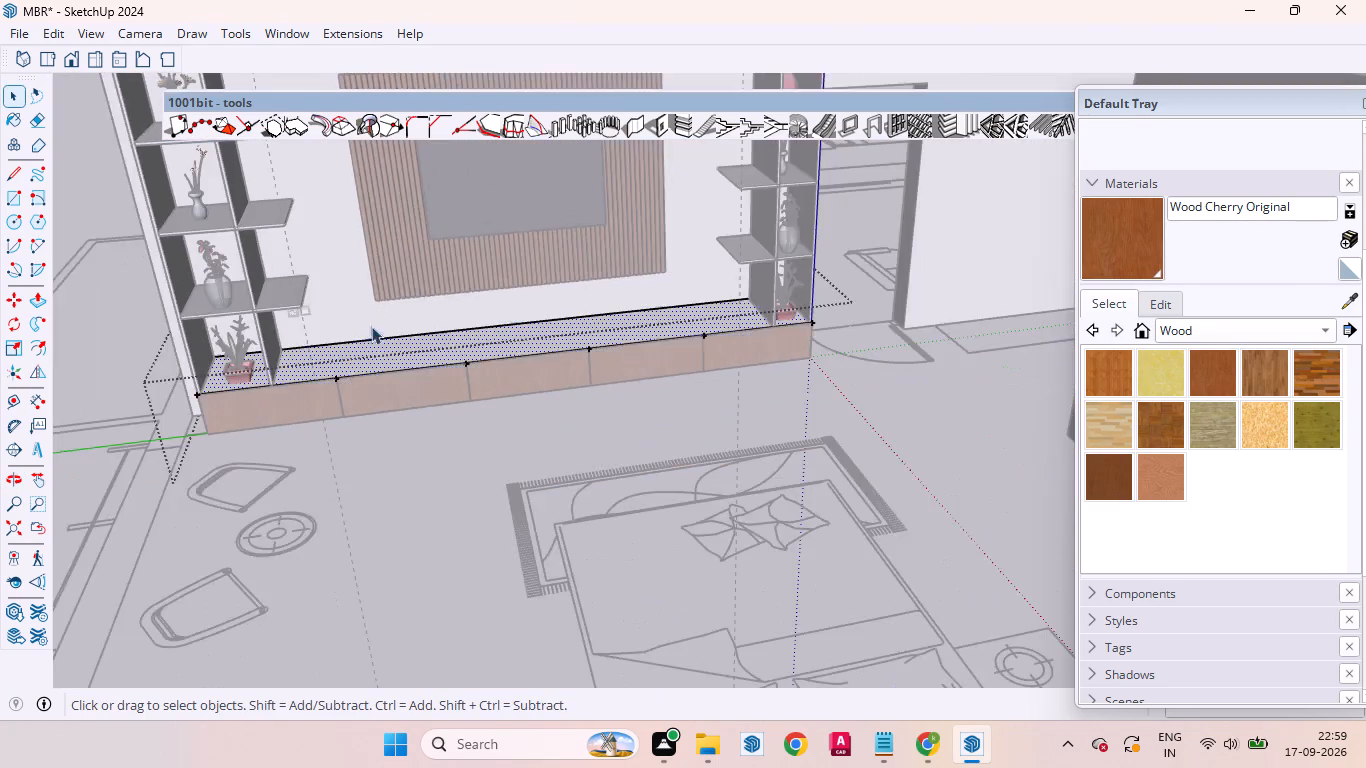
{"action": "scroll", "coordinate": [371, 326], "scroll_direction": "down", "scroll_amount": 8}
{"action": "left_click", "coordinate": [113, 319]}
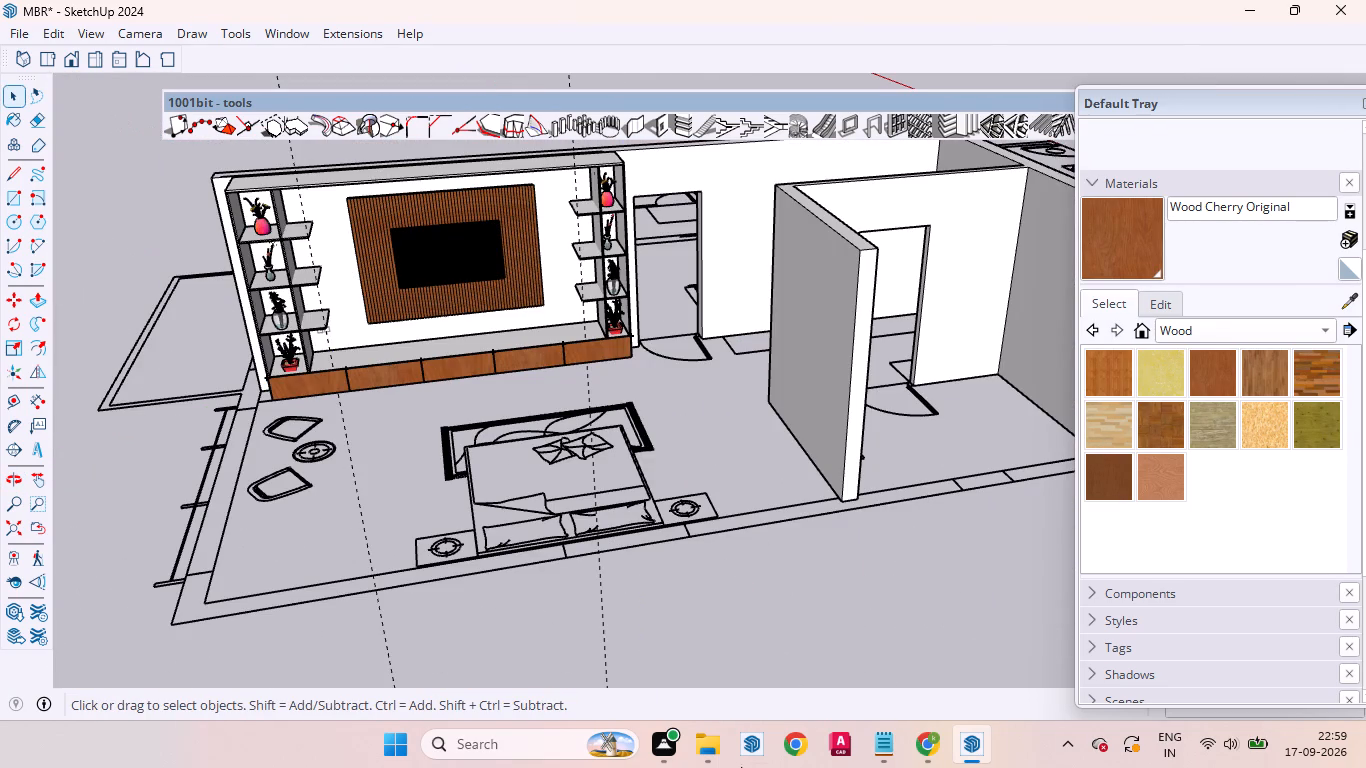
{"action": "left_click", "coordinate": [49, 28]}
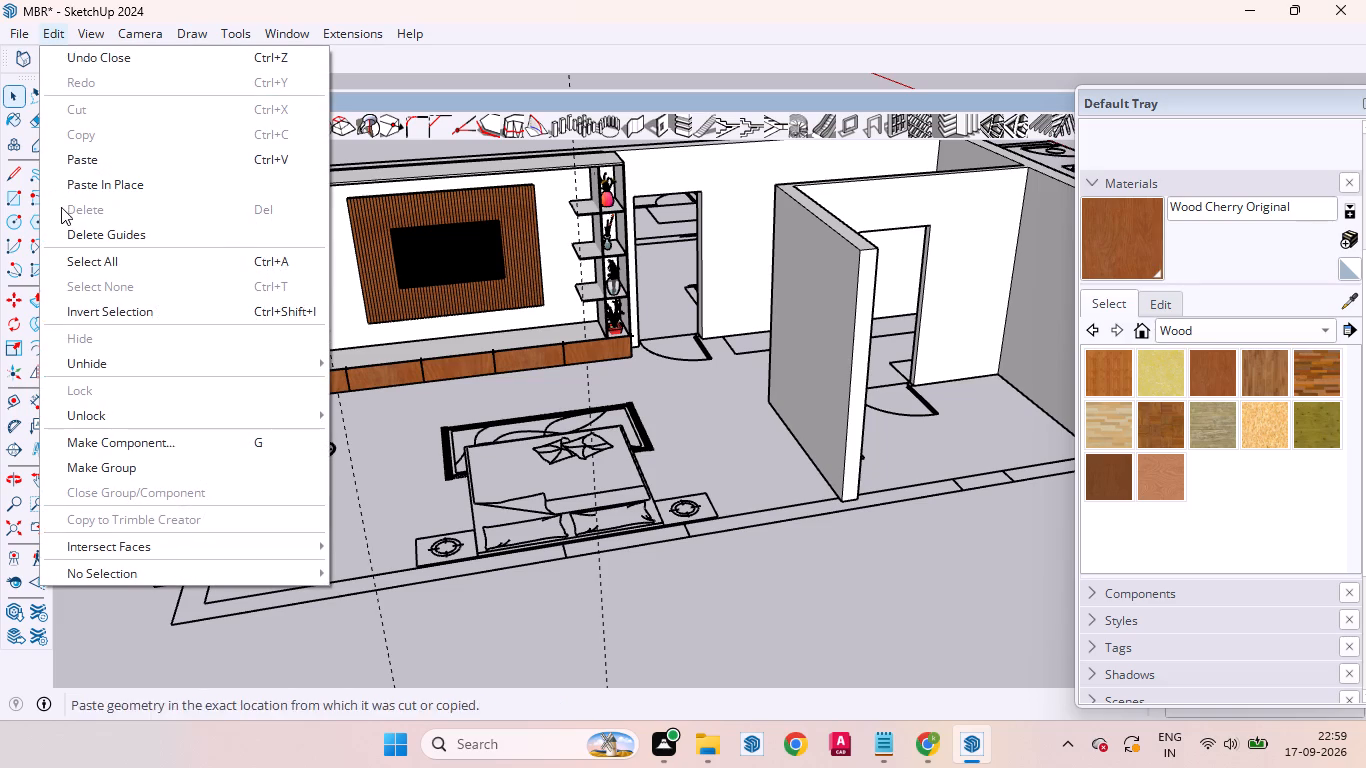
{"action": "left_click", "coordinate": [82, 191]}
Push/Pull the pasted cabinet top face to a thickness of 1 mm.
{"action": "scroll", "coordinate": [267, 273], "scroll_direction": "up", "scroll_amount": 6}
{"action": "scroll", "coordinate": [402, 384], "scroll_direction": "up", "scroll_amount": 7}
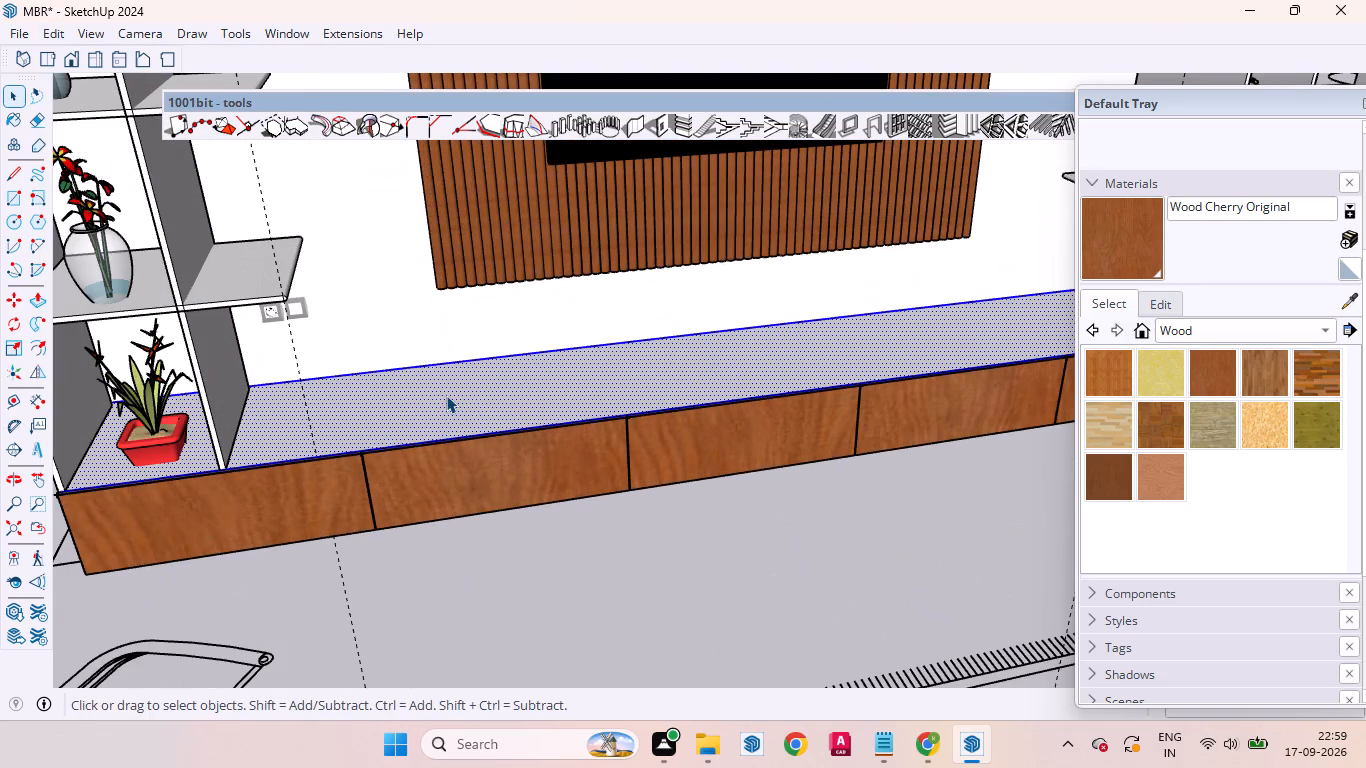
{"action": "key", "text": "p"}
{"action": "left_click", "coordinate": [446, 411]}
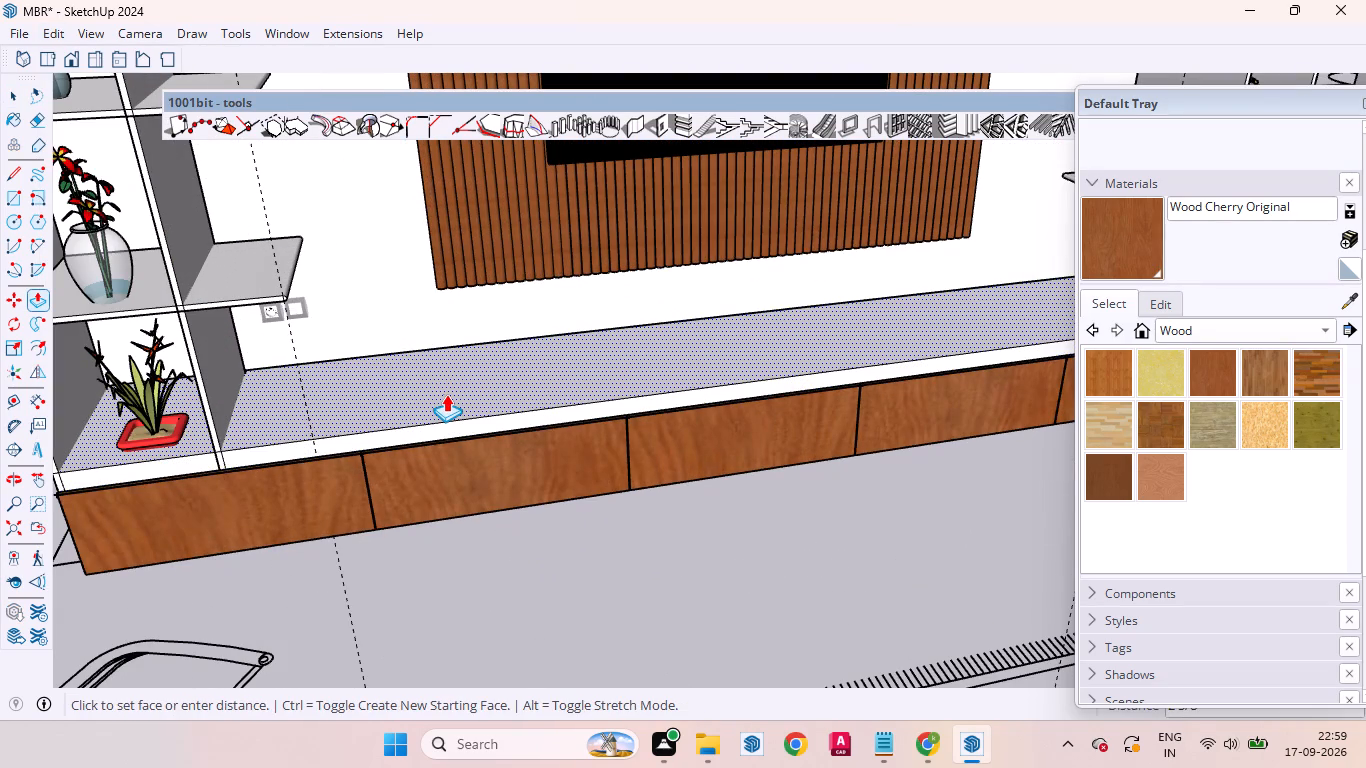
{"action": "key", "text": "1"}
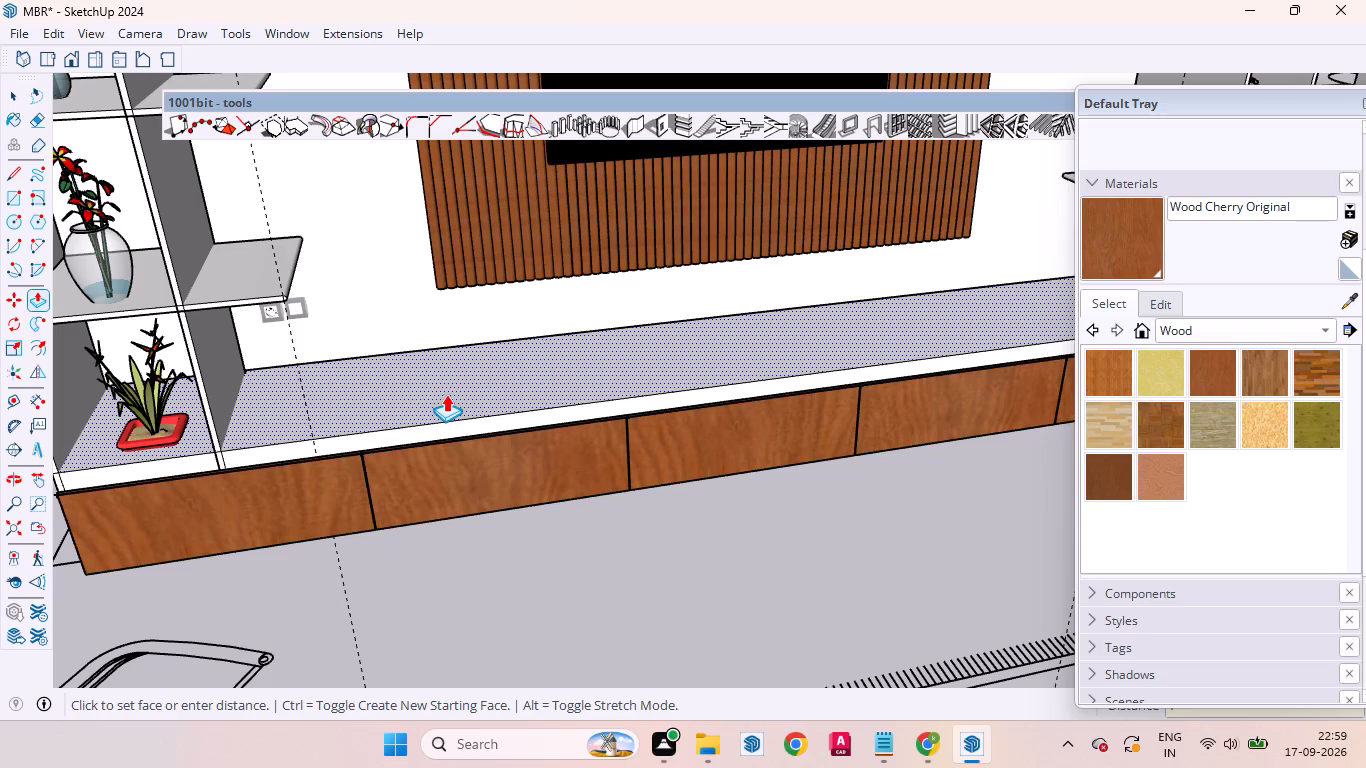
{"action": "type", "text": "MM"}
{"action": "key", "text": "Return"}
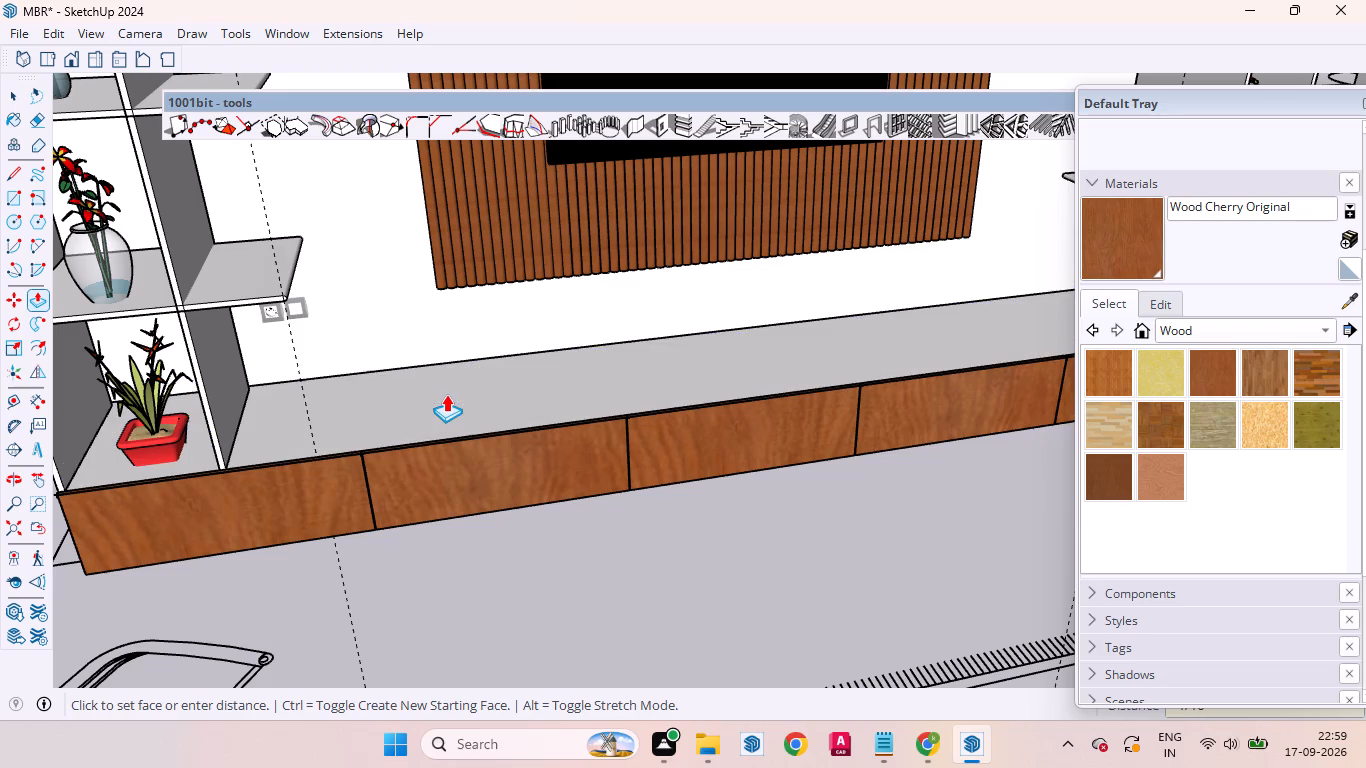
Paint the thin cabinet top's upper face with Wood Lumber ButtJoined from the Wood materials and clear the selection.
{"action": "key", "text": "space"}
{"action": "double_click", "coordinate": [427, 410]}
{"action": "scroll", "coordinate": [523, 367], "scroll_direction": "down", "scroll_amount": 6}
{"action": "middle_click_drag", "start_coordinate": [235, 441], "coordinate": [548, 349]}
{"action": "scroll", "coordinate": [1230, 414], "scroll_direction": "up", "scroll_amount": 3}
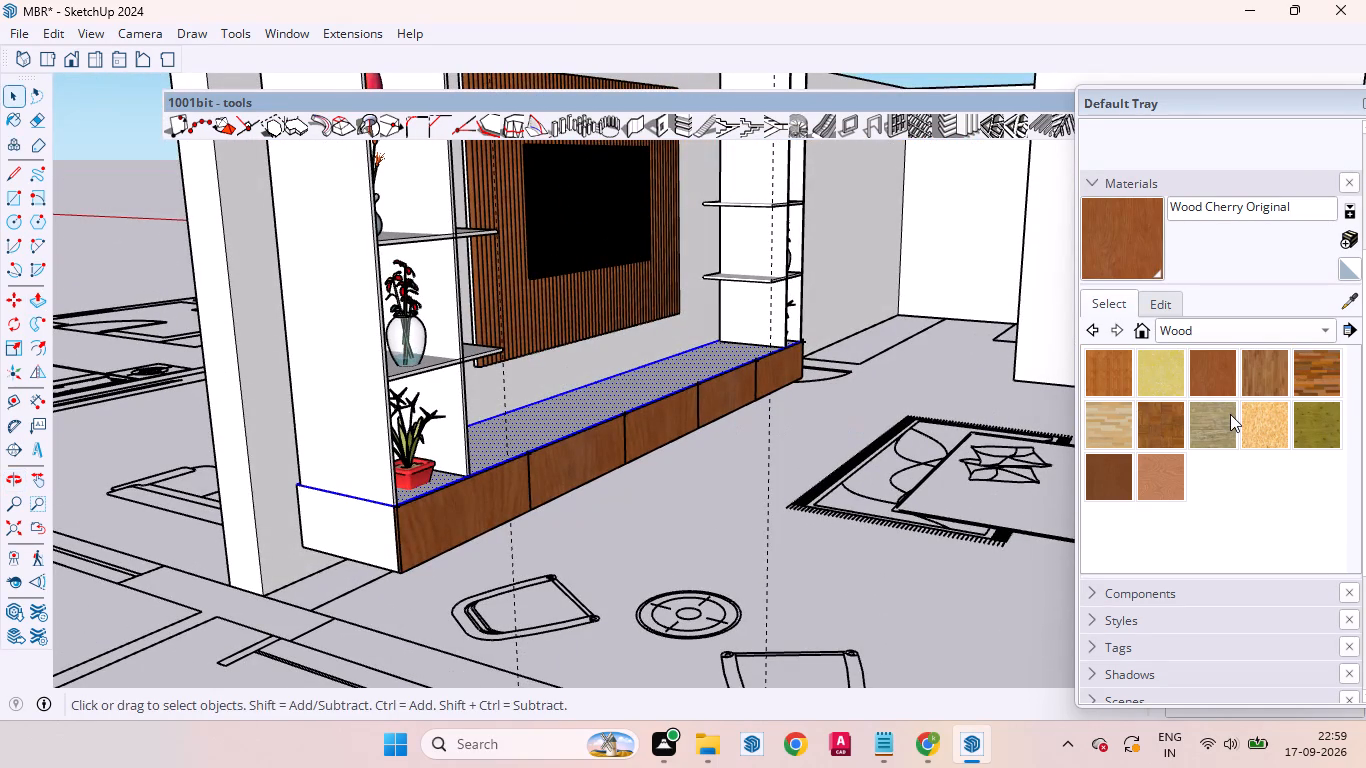
{"action": "scroll", "coordinate": [1230, 414], "scroll_direction": "up", "scroll_amount": 8}
{"action": "left_click", "coordinate": [1204, 430]}
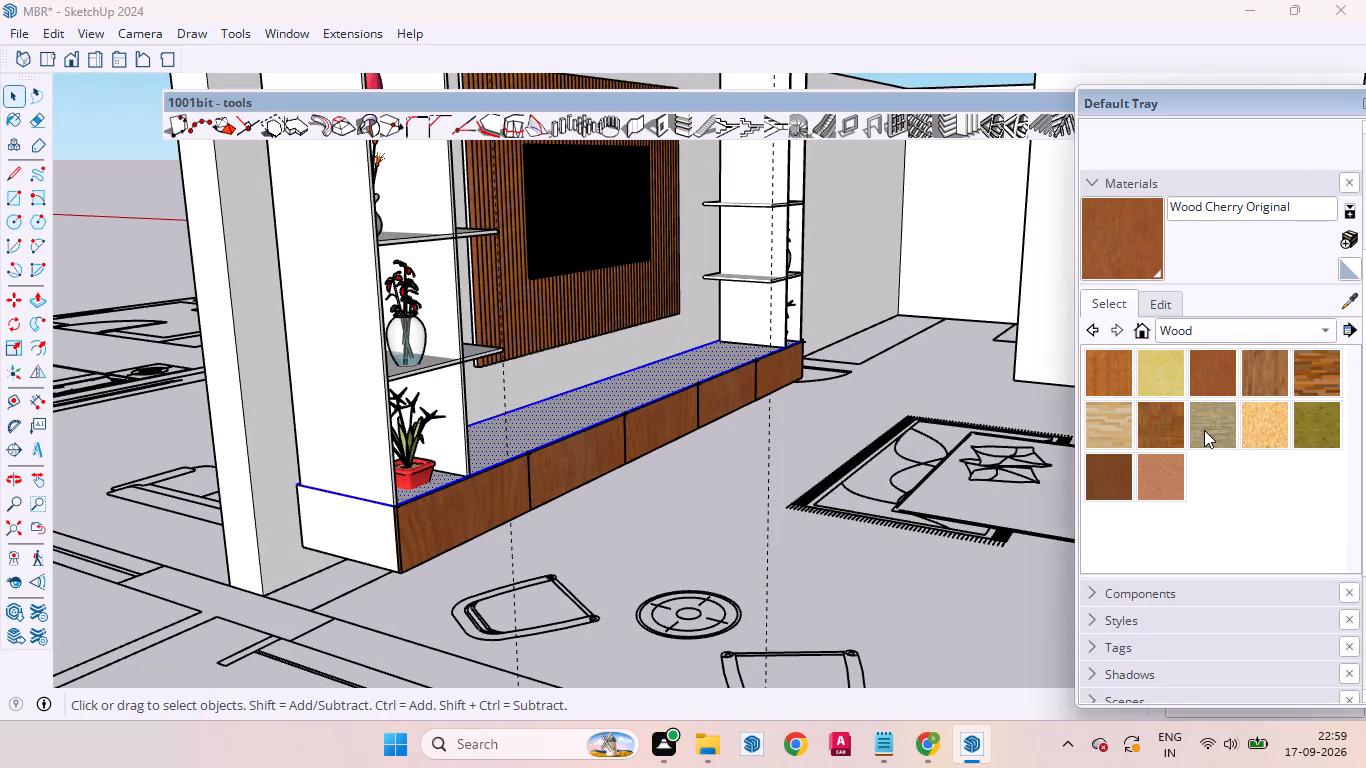
{"action": "left_click", "coordinate": [620, 408]}
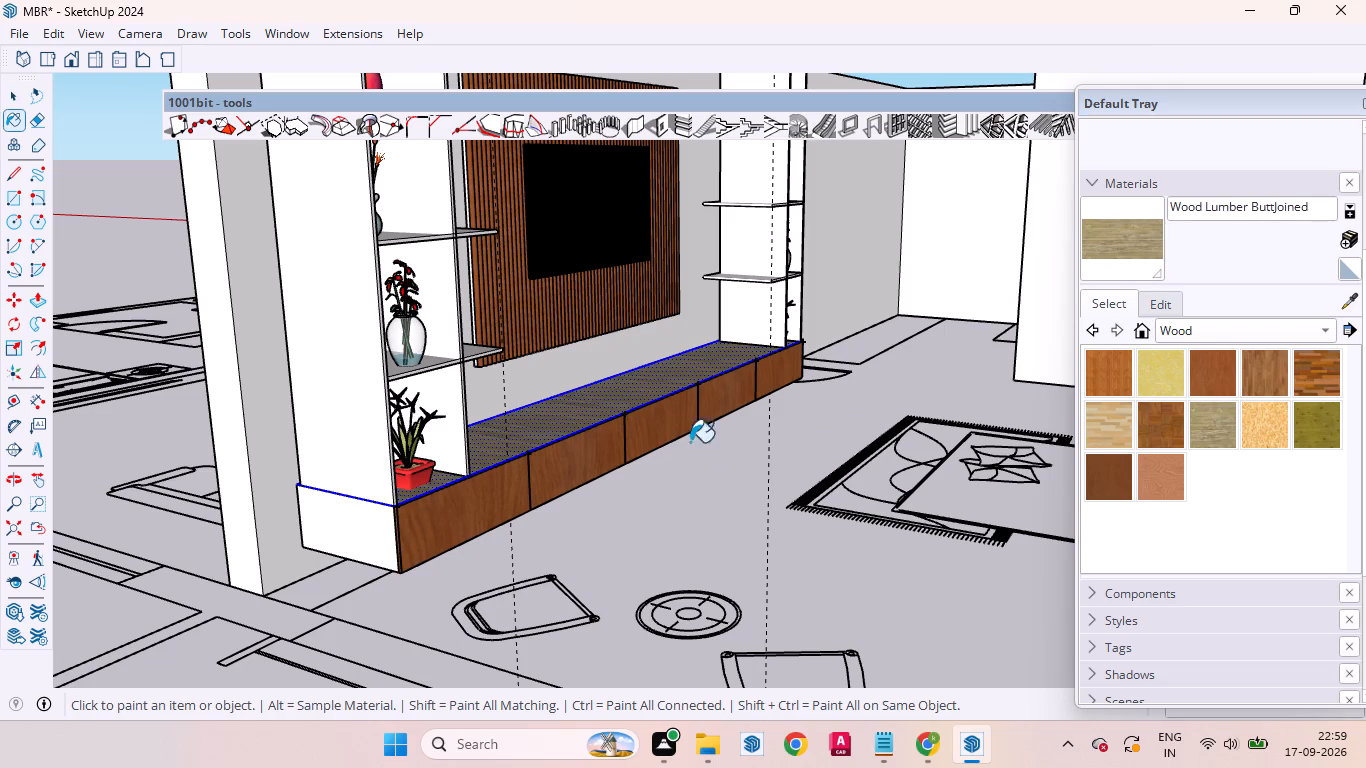
{"action": "middle_click_drag", "start_coordinate": [773, 456], "coordinate": [400, 475]}
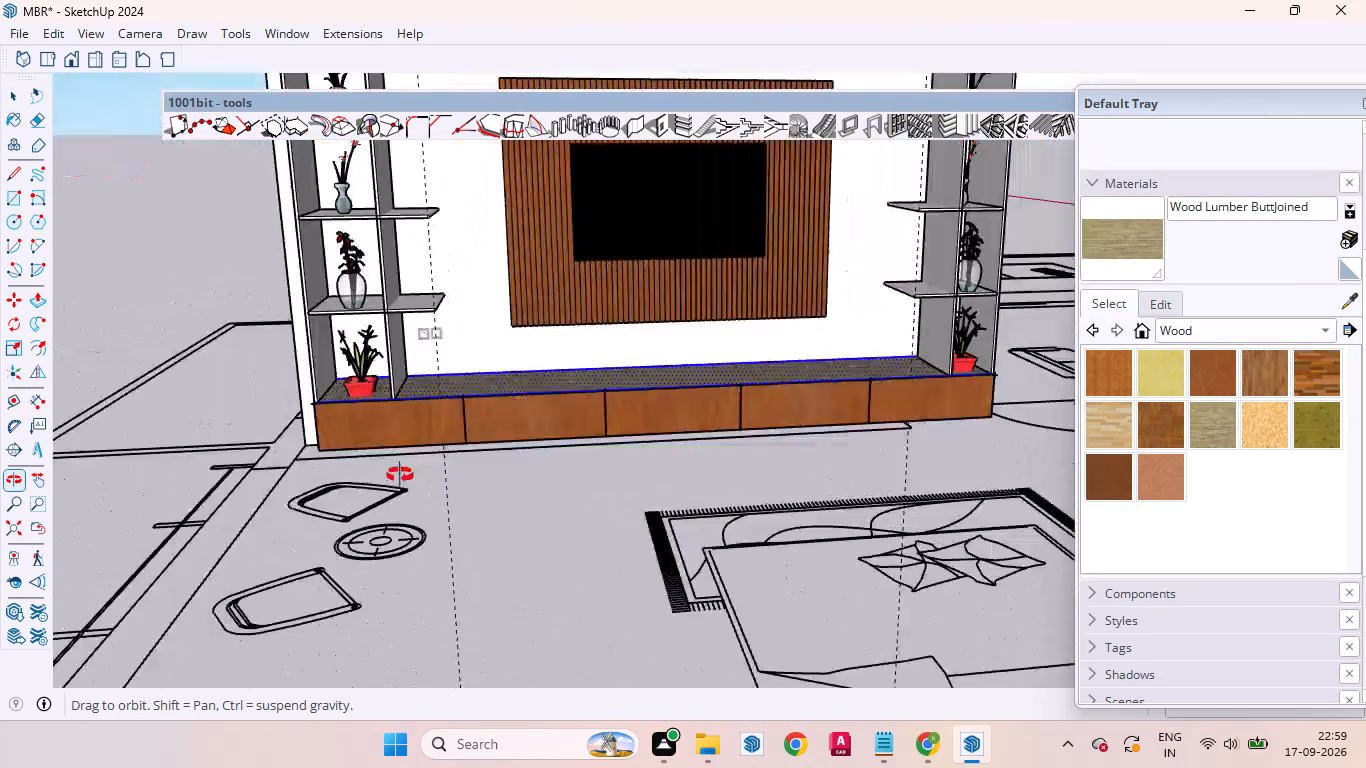
{"action": "middle_click_drag", "start_coordinate": [400, 475], "coordinate": [374, 445]}
{"action": "key", "text": "space"}
{"action": "left_click", "coordinate": [486, 516]}
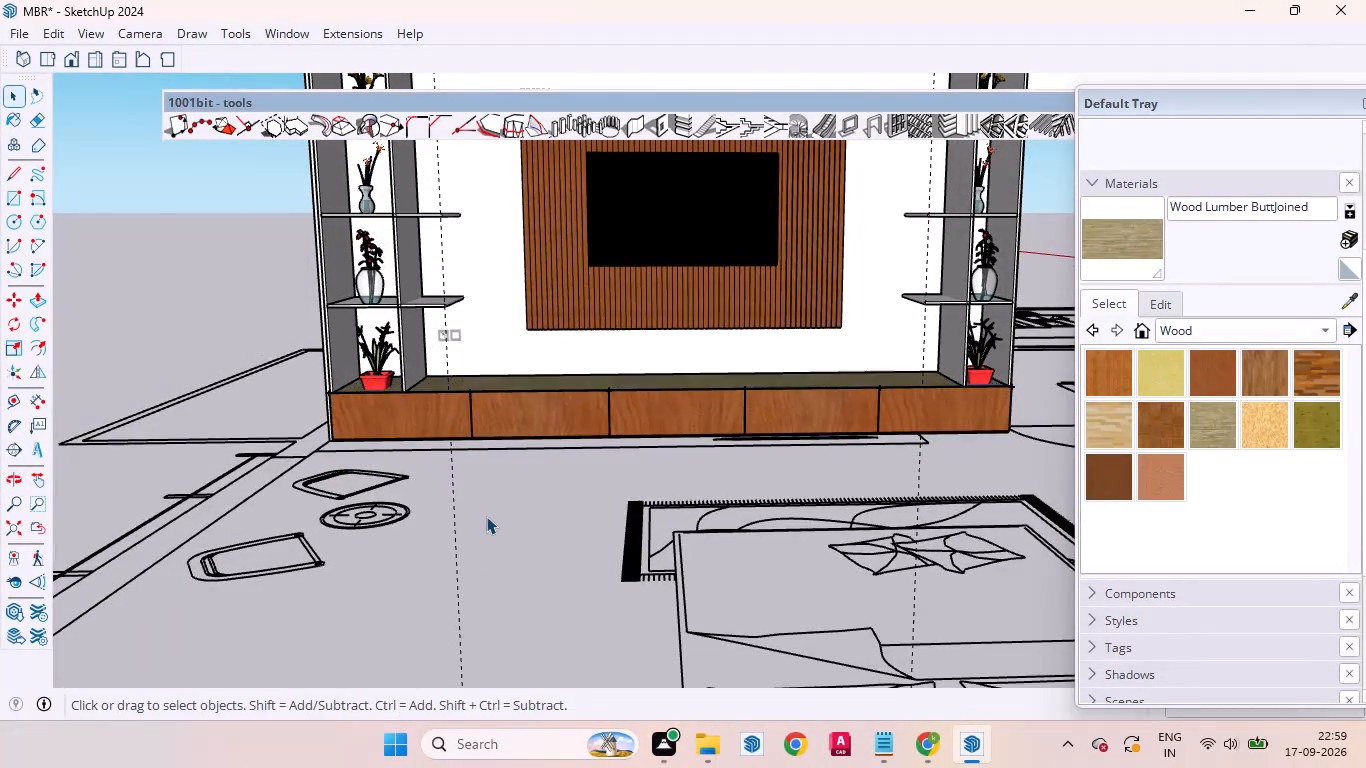
Examine the wood grain on the cabinet top from close up and from above the whole TV unit.
{"action": "scroll", "coordinate": [529, 389], "scroll_direction": "up", "scroll_amount": 12}
{"action": "middle_click_drag", "start_coordinate": [531, 395], "coordinate": [502, 659]}
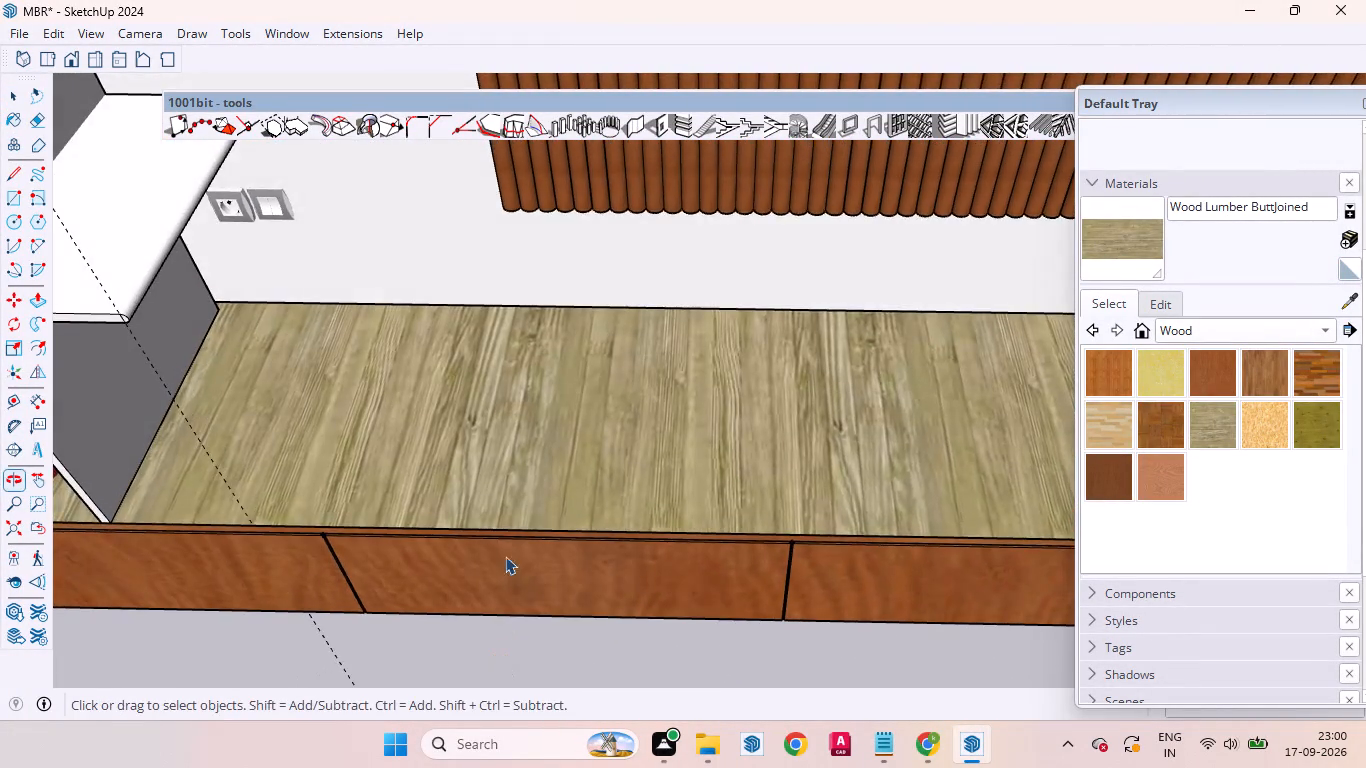
{"action": "scroll", "coordinate": [528, 474], "scroll_direction": "down", "scroll_amount": 15}
{"action": "scroll", "coordinate": [573, 440], "scroll_direction": "up", "scroll_amount": 9}
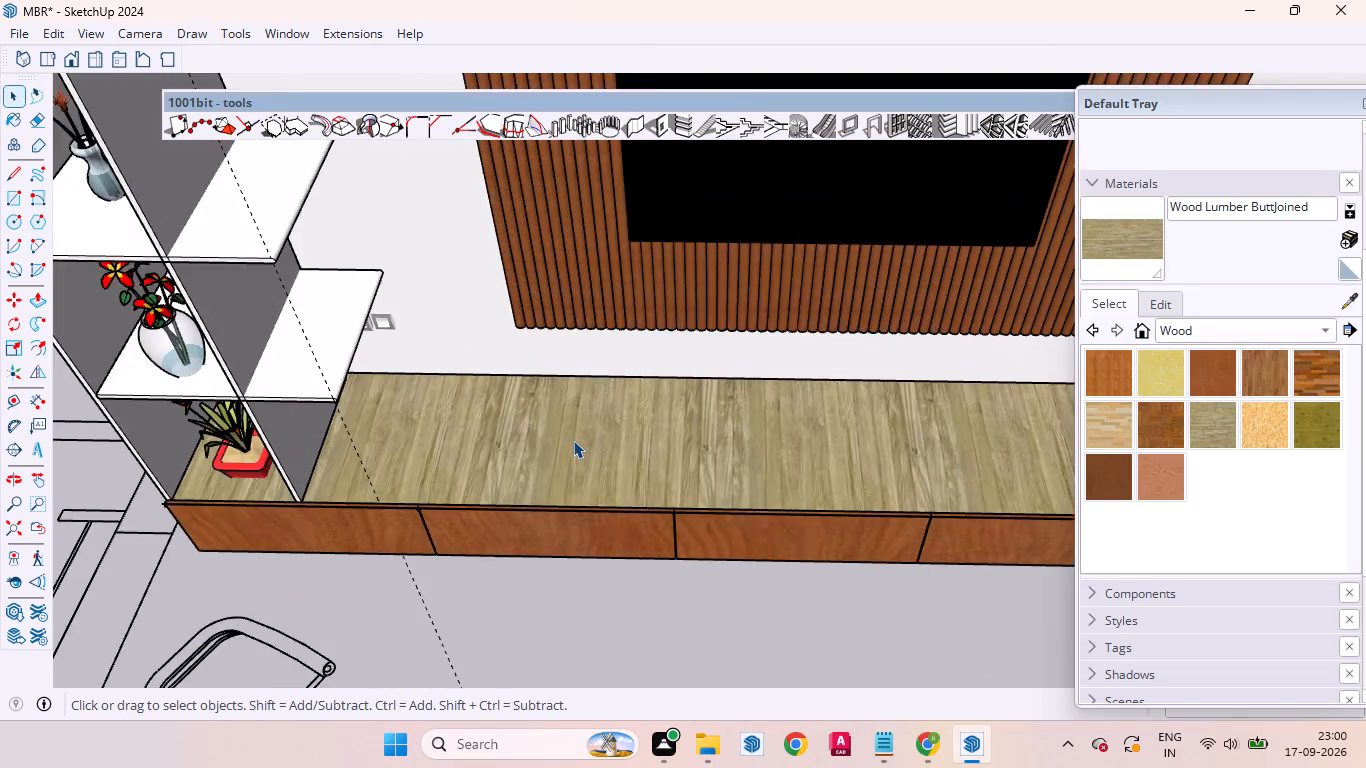
{"action": "scroll", "coordinate": [573, 440], "scroll_direction": "up", "scroll_amount": 2}
{"action": "scroll", "coordinate": [573, 440], "scroll_direction": "down", "scroll_amount": 1}
{"action": "scroll", "coordinate": [573, 440], "scroll_direction": "up", "scroll_amount": 3}
{"action": "scroll", "coordinate": [505, 426], "scroll_direction": "down", "scroll_amount": 15}
{"action": "middle_click_drag", "start_coordinate": [486, 377], "coordinate": [504, 336]}
{"action": "scroll", "coordinate": [504, 336], "scroll_direction": "up", "scroll_amount": 1}
{"action": "scroll", "coordinate": [502, 478], "scroll_direction": "down", "scroll_amount": 6}
{"action": "scroll", "coordinate": [625, 491], "scroll_direction": "up", "scroll_amount": 1}
{"action": "scroll", "coordinate": [625, 491], "scroll_direction": "down", "scroll_amount": 2}
{"action": "scroll", "coordinate": [670, 336], "scroll_direction": "up", "scroll_amount": 1}
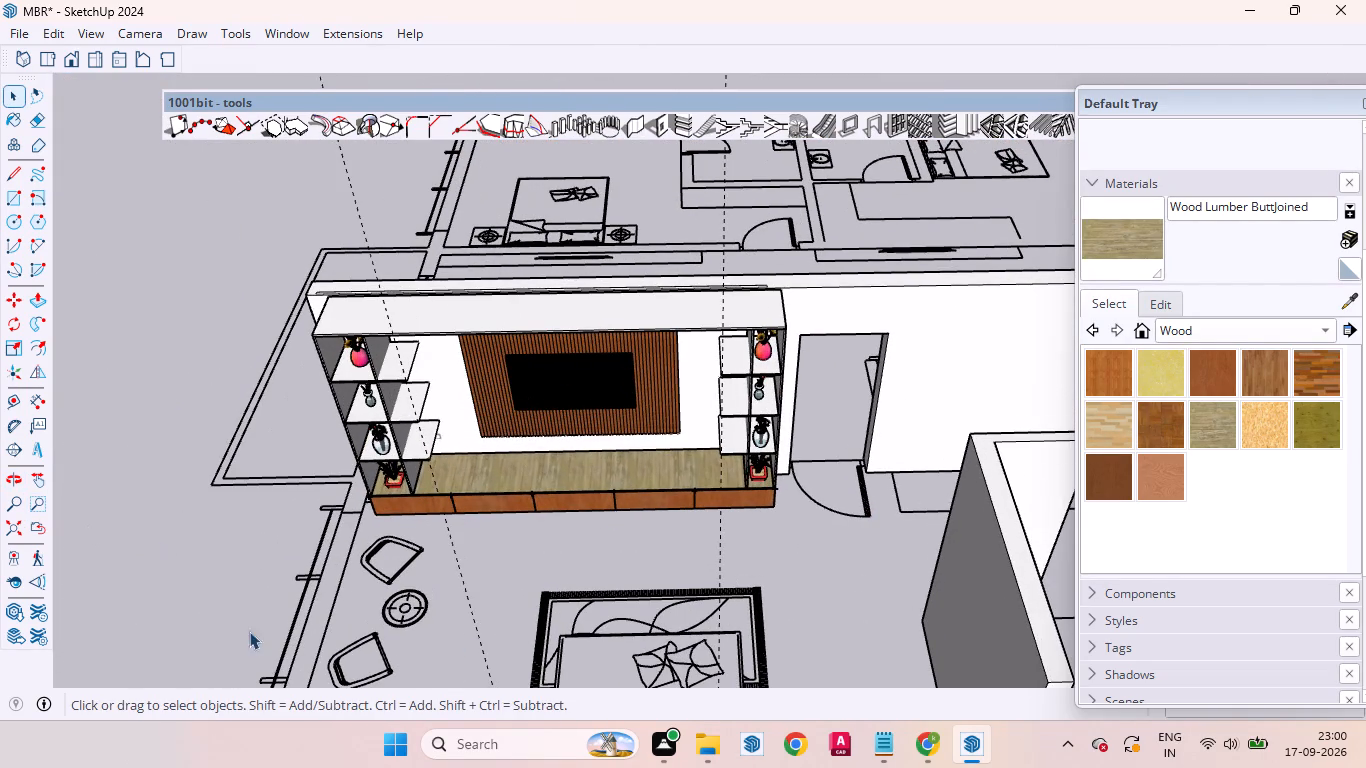
Examine the potted plant on the cabinet's leftmost end and the complete TV unit from the front and sides.
{"action": "middle_click_drag", "start_coordinate": [463, 551], "coordinate": [489, 392]}
{"action": "scroll", "coordinate": [367, 447], "scroll_direction": "up", "scroll_amount": 7}
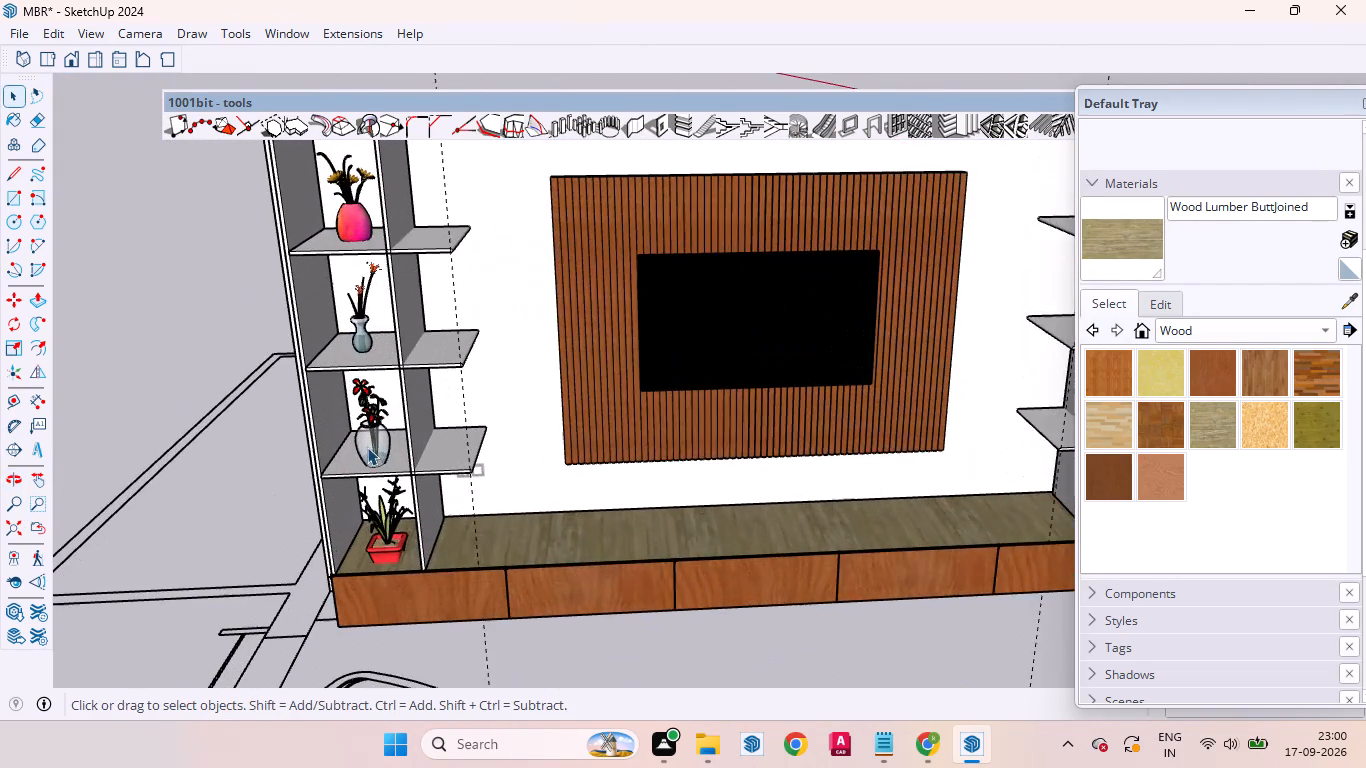
{"action": "middle_click_drag", "start_coordinate": [386, 539], "coordinate": [402, 447]}
{"action": "scroll", "coordinate": [416, 517], "scroll_direction": "up", "scroll_amount": 6}
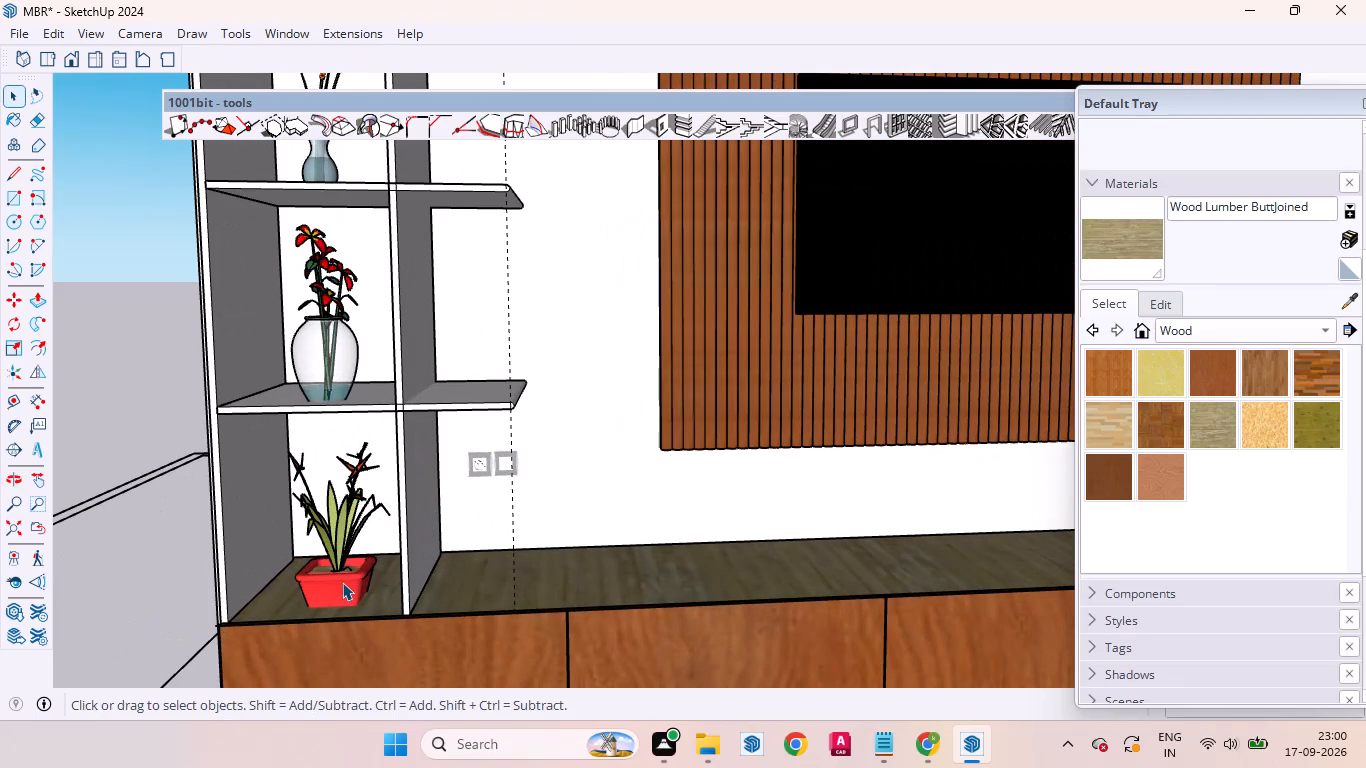
{"action": "left_click", "coordinate": [342, 582]}
{"action": "scroll", "coordinate": [367, 592], "scroll_direction": "up", "scroll_amount": 12}
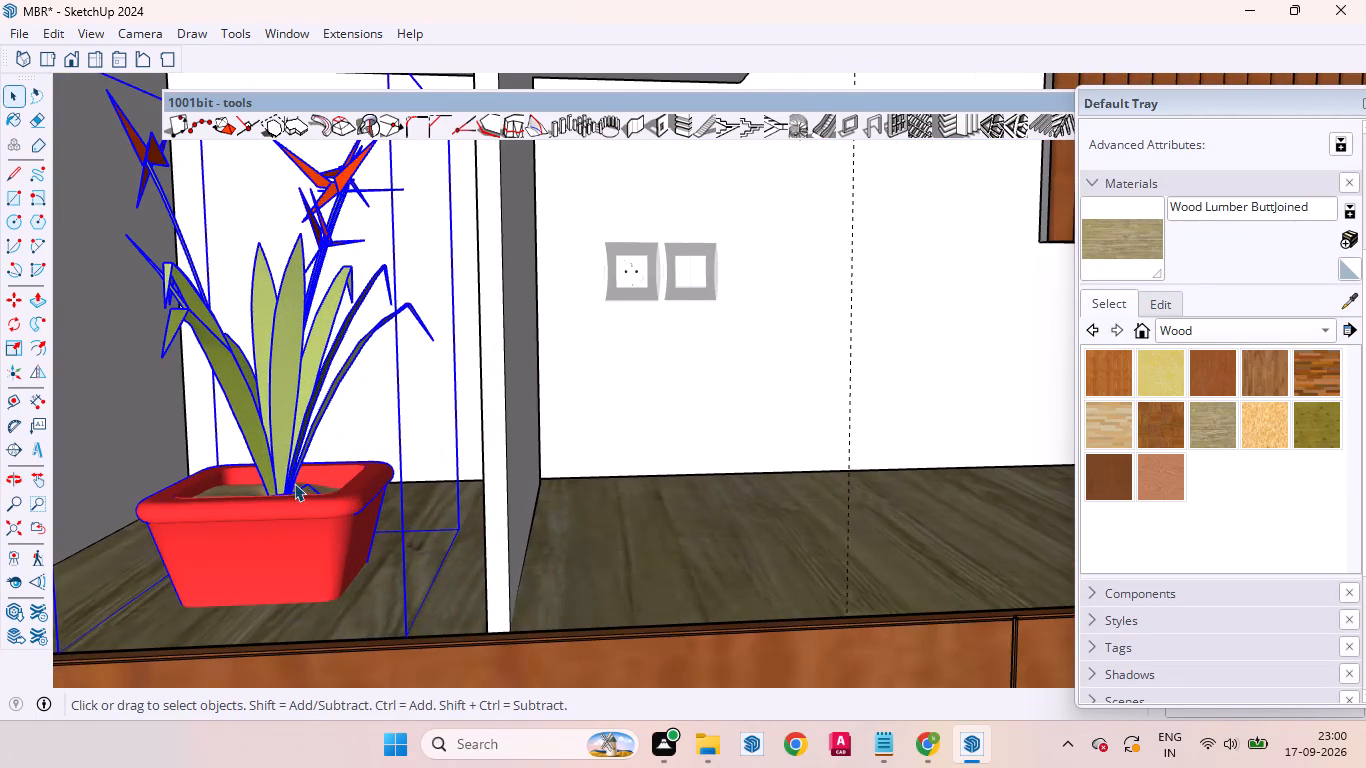
{"action": "scroll", "coordinate": [294, 483], "scroll_direction": "down", "scroll_amount": 20}
{"action": "scroll", "coordinate": [294, 483], "scroll_direction": "down", "scroll_amount": 6}
{"action": "scroll", "coordinate": [412, 487], "scroll_direction": "up", "scroll_amount": 6}
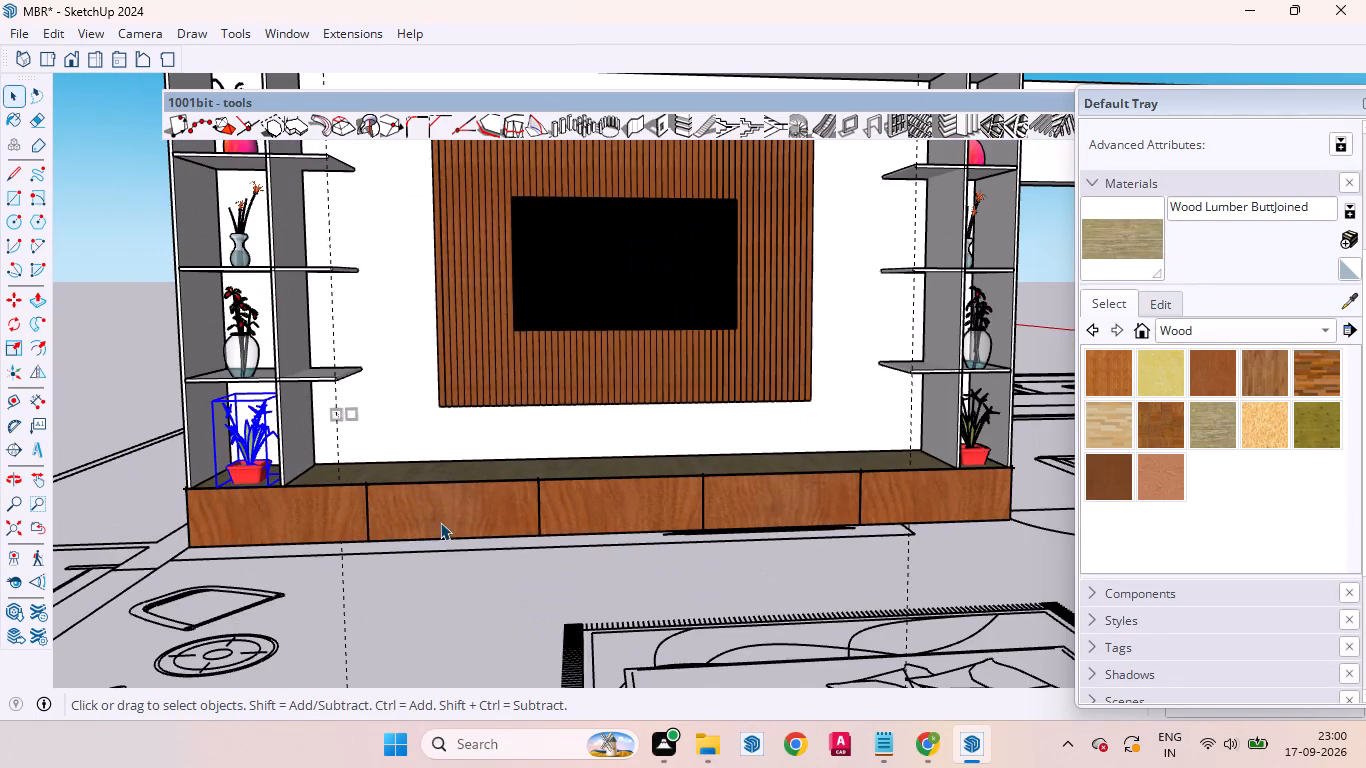
{"action": "middle_click_drag", "start_coordinate": [440, 522], "coordinate": [315, 473]}
{"action": "scroll", "coordinate": [496, 472], "scroll_direction": "down", "scroll_amount": 6}
{"action": "middle_click_drag", "start_coordinate": [425, 493], "coordinate": [622, 492]}
{"action": "scroll", "coordinate": [492, 535], "scroll_direction": "up", "scroll_amount": 6}
{"action": "middle_click_drag", "start_coordinate": [619, 525], "coordinate": [528, 543]}
{"action": "scroll", "coordinate": [528, 543], "scroll_direction": "up", "scroll_amount": 1}
{"action": "scroll", "coordinate": [512, 516], "scroll_direction": "down", "scroll_amount": 10}
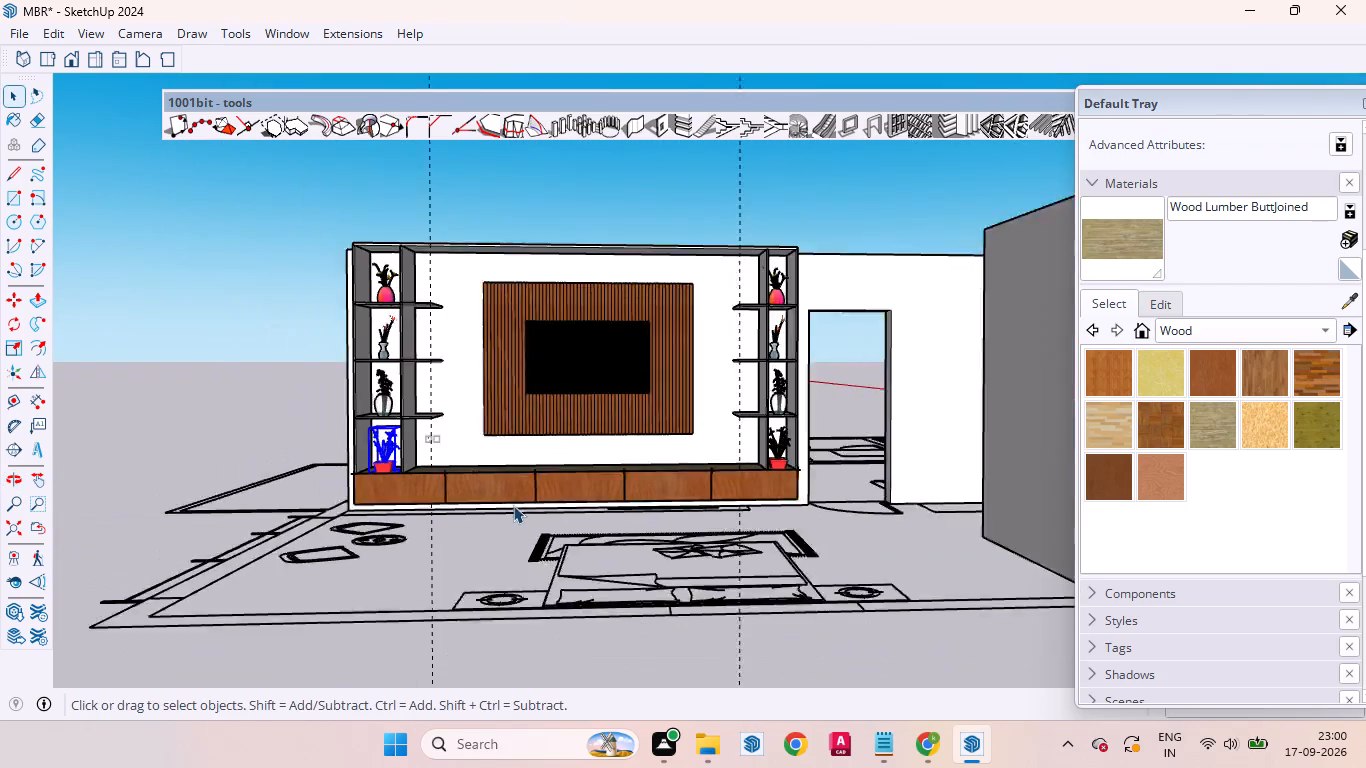
{"action": "scroll", "coordinate": [513, 505], "scroll_direction": "down", "scroll_amount": 1}
{"action": "key", "text": "space"}
{"action": "scroll", "coordinate": [744, 418], "scroll_direction": "up", "scroll_amount": 7}
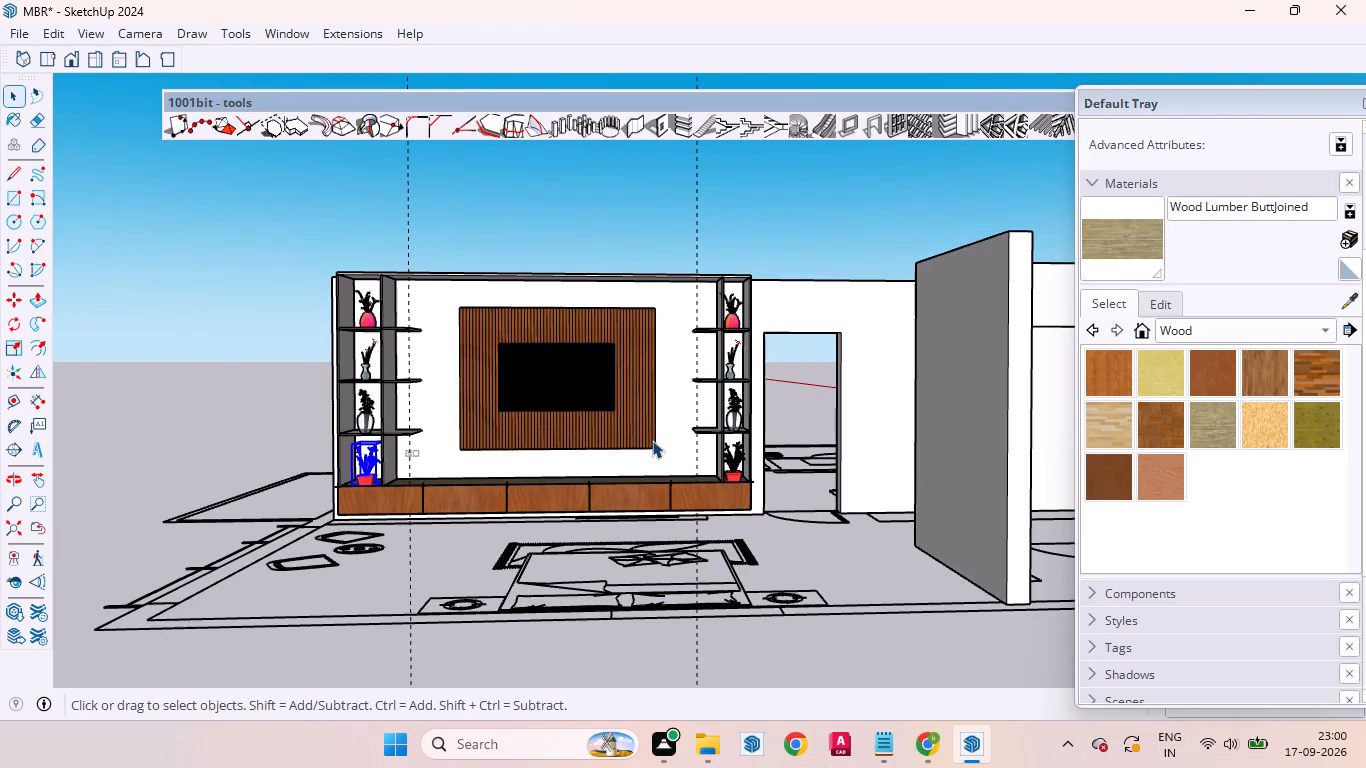
Save the model.
{"action": "key", "text": "ctrl+s"}
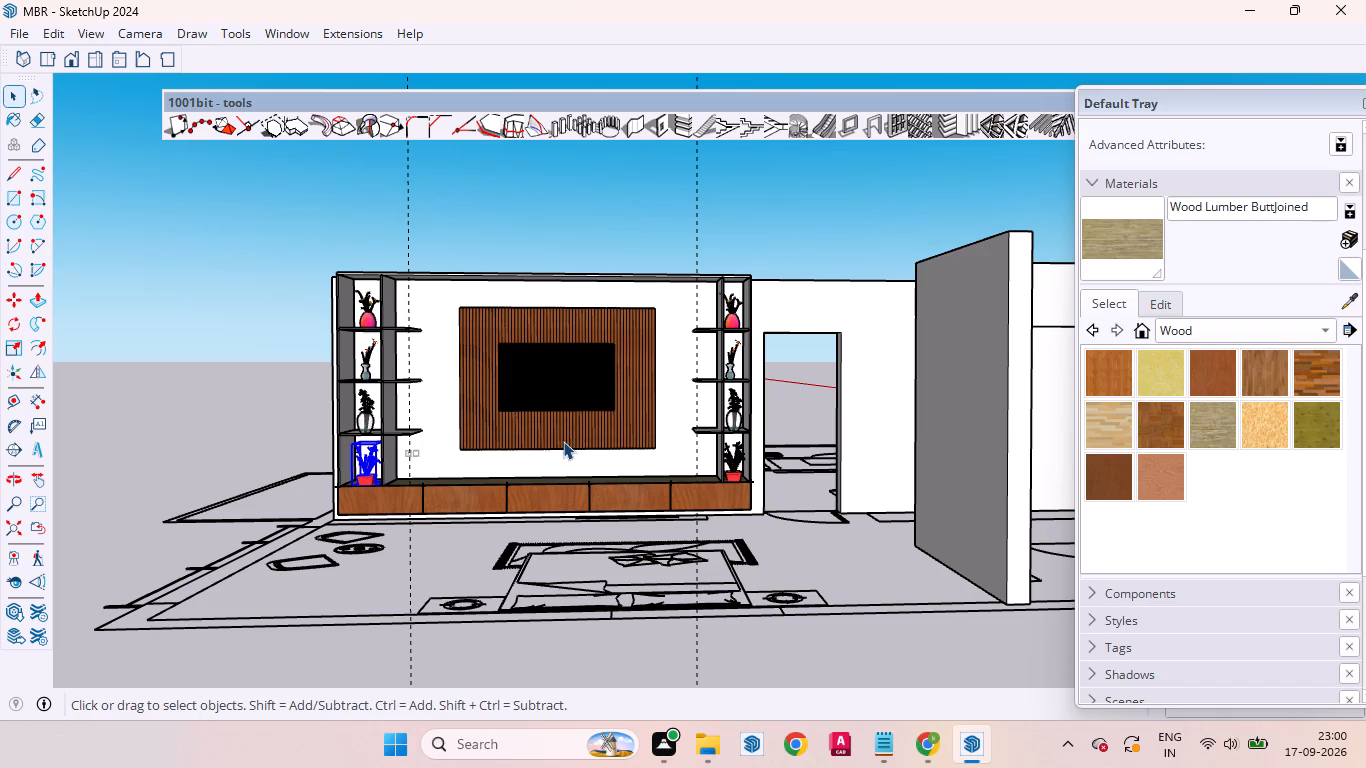
Examine the TV unit's shelves, fluted panel and wood cabinet top from close up.
{"action": "scroll", "coordinate": [446, 416], "scroll_direction": "up", "scroll_amount": 6}
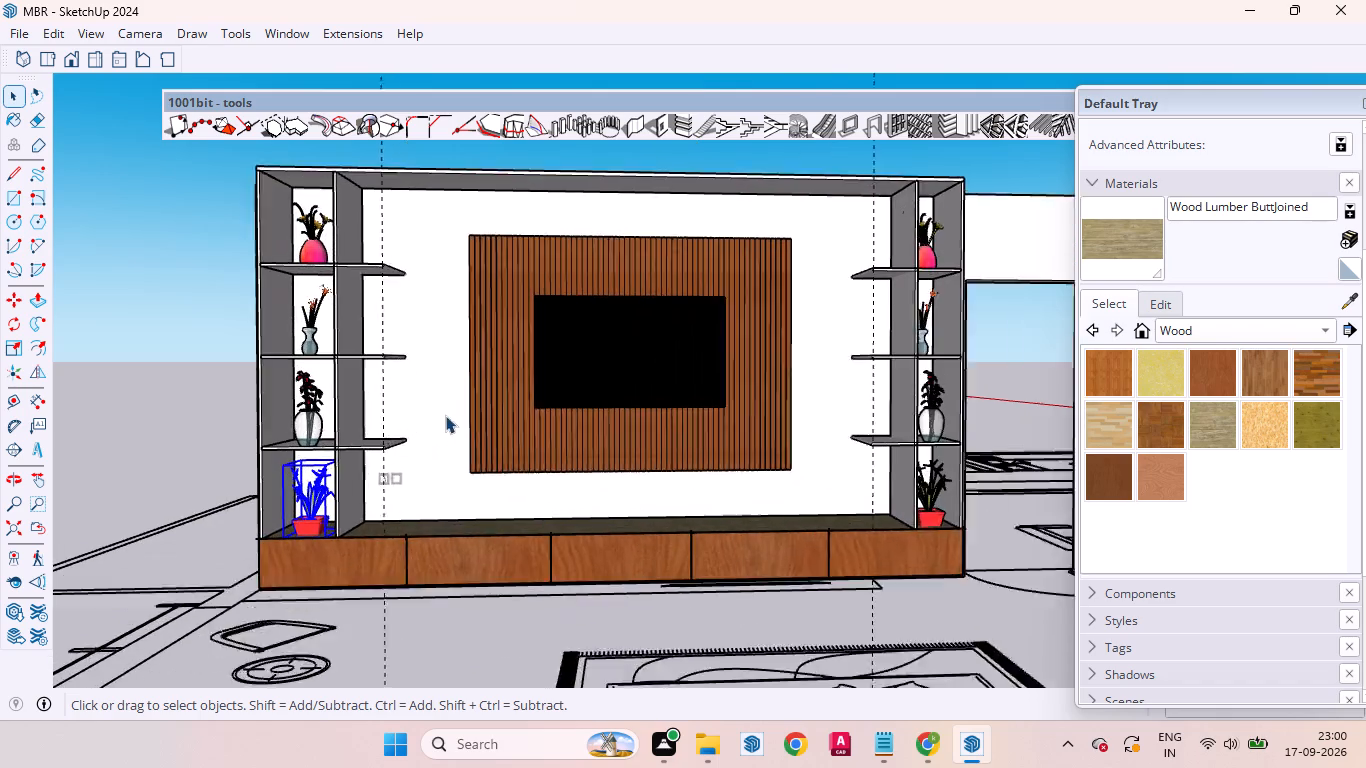
{"action": "scroll", "coordinate": [304, 386], "scroll_direction": "up", "scroll_amount": 4}
{"action": "scroll", "coordinate": [428, 365], "scroll_direction": "down", "scroll_amount": 6}
{"action": "scroll", "coordinate": [353, 361], "scroll_direction": "up", "scroll_amount": 6}
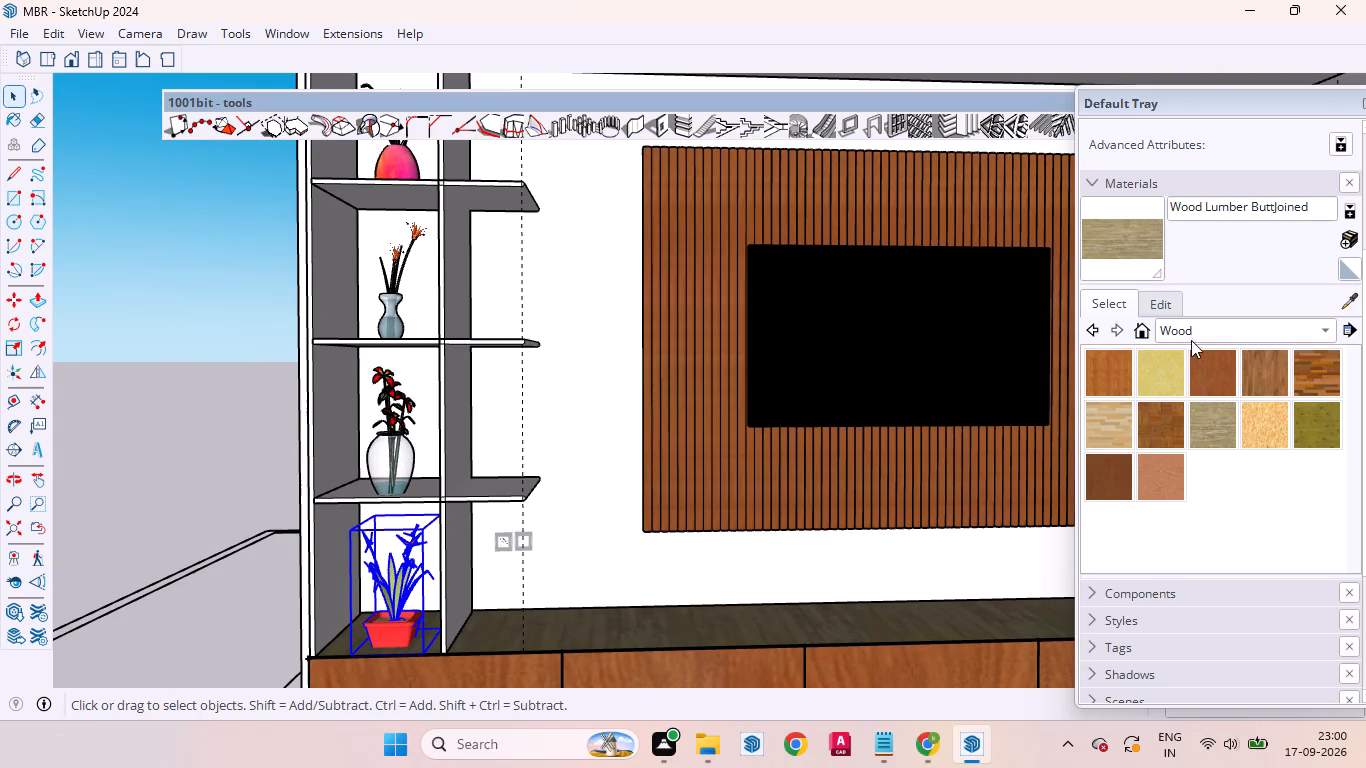
{"action": "middle_click_drag", "start_coordinate": [764, 603], "coordinate": [755, 680]}
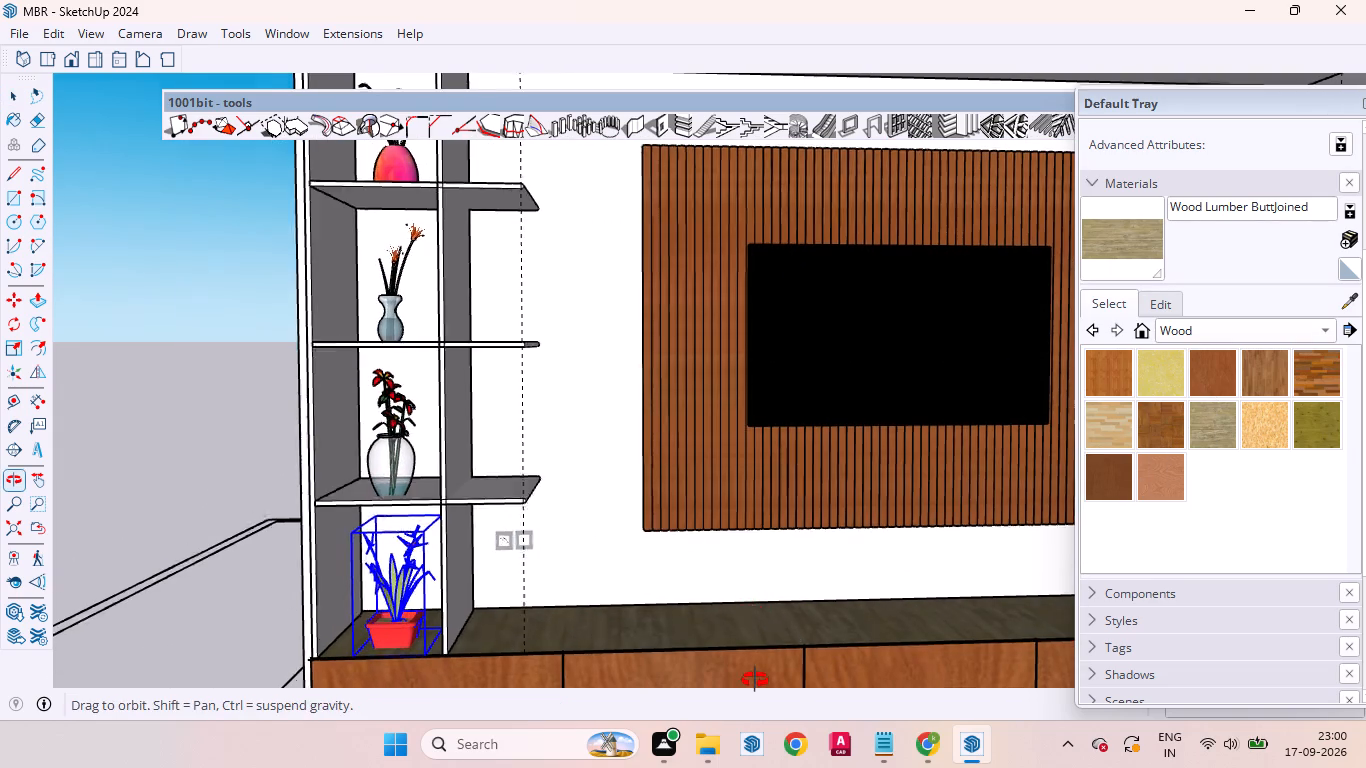
{"action": "middle_click_drag", "start_coordinate": [755, 680], "coordinate": [755, 684]}
{"action": "scroll", "coordinate": [632, 673], "scroll_direction": "down", "scroll_amount": 6}
{"action": "scroll", "coordinate": [734, 680], "scroll_direction": "up", "scroll_amount": 1}
{"action": "scroll", "coordinate": [734, 680], "scroll_direction": "down", "scroll_amount": 1}
{"action": "scroll", "coordinate": [734, 680], "scroll_direction": "up", "scroll_amount": 11}
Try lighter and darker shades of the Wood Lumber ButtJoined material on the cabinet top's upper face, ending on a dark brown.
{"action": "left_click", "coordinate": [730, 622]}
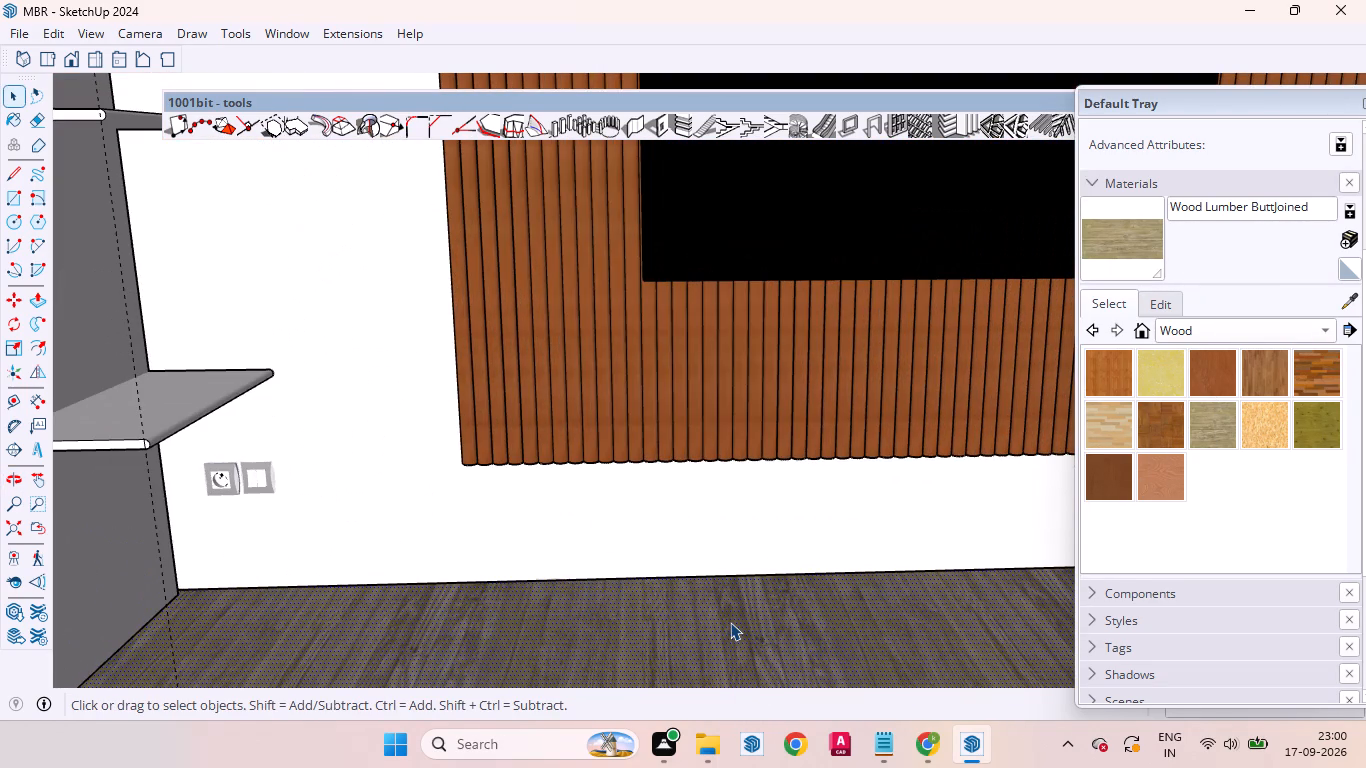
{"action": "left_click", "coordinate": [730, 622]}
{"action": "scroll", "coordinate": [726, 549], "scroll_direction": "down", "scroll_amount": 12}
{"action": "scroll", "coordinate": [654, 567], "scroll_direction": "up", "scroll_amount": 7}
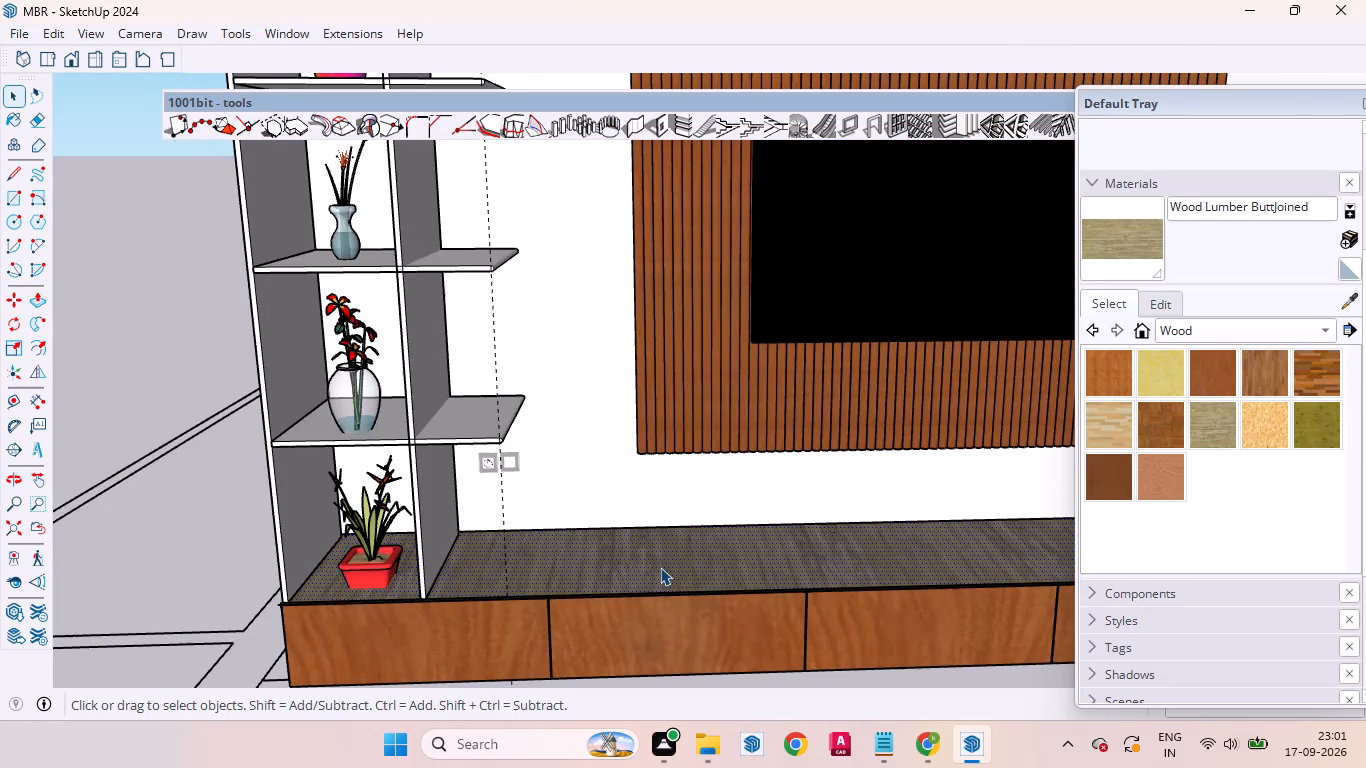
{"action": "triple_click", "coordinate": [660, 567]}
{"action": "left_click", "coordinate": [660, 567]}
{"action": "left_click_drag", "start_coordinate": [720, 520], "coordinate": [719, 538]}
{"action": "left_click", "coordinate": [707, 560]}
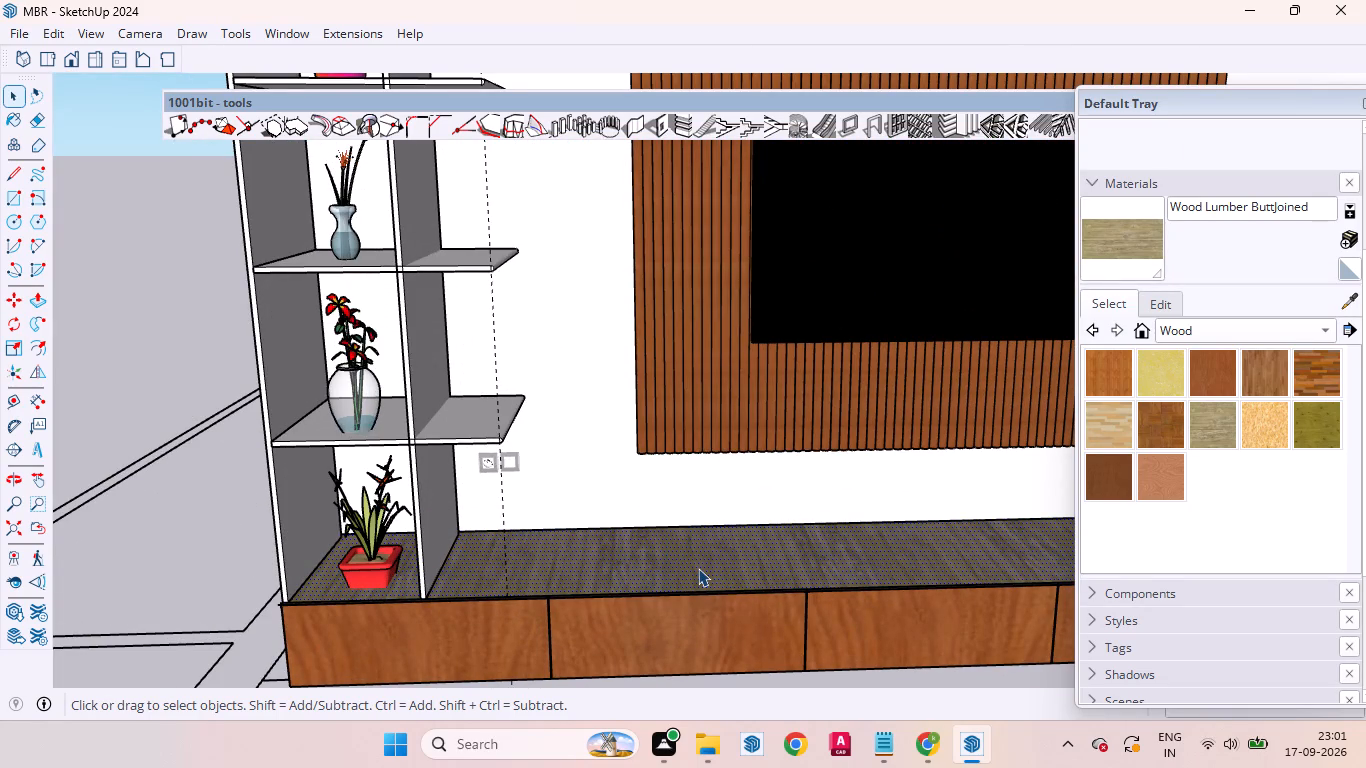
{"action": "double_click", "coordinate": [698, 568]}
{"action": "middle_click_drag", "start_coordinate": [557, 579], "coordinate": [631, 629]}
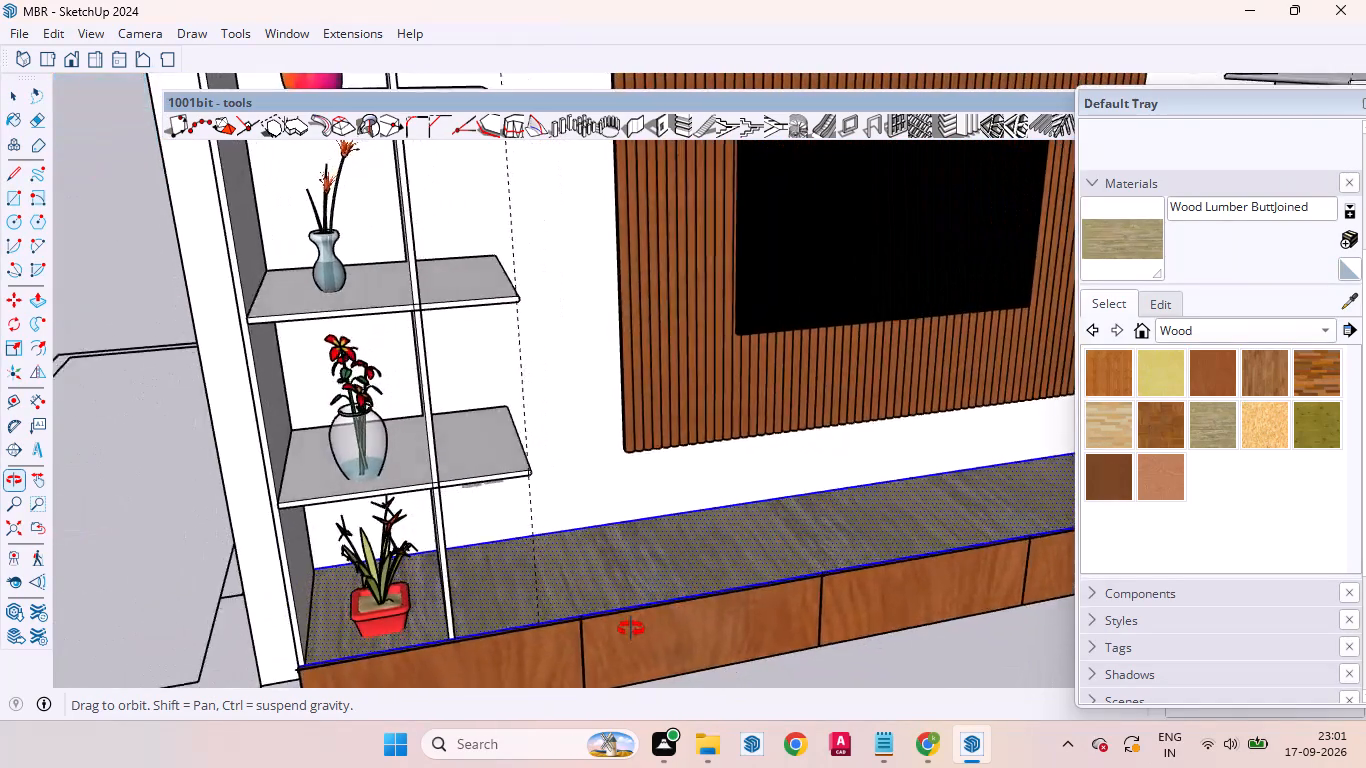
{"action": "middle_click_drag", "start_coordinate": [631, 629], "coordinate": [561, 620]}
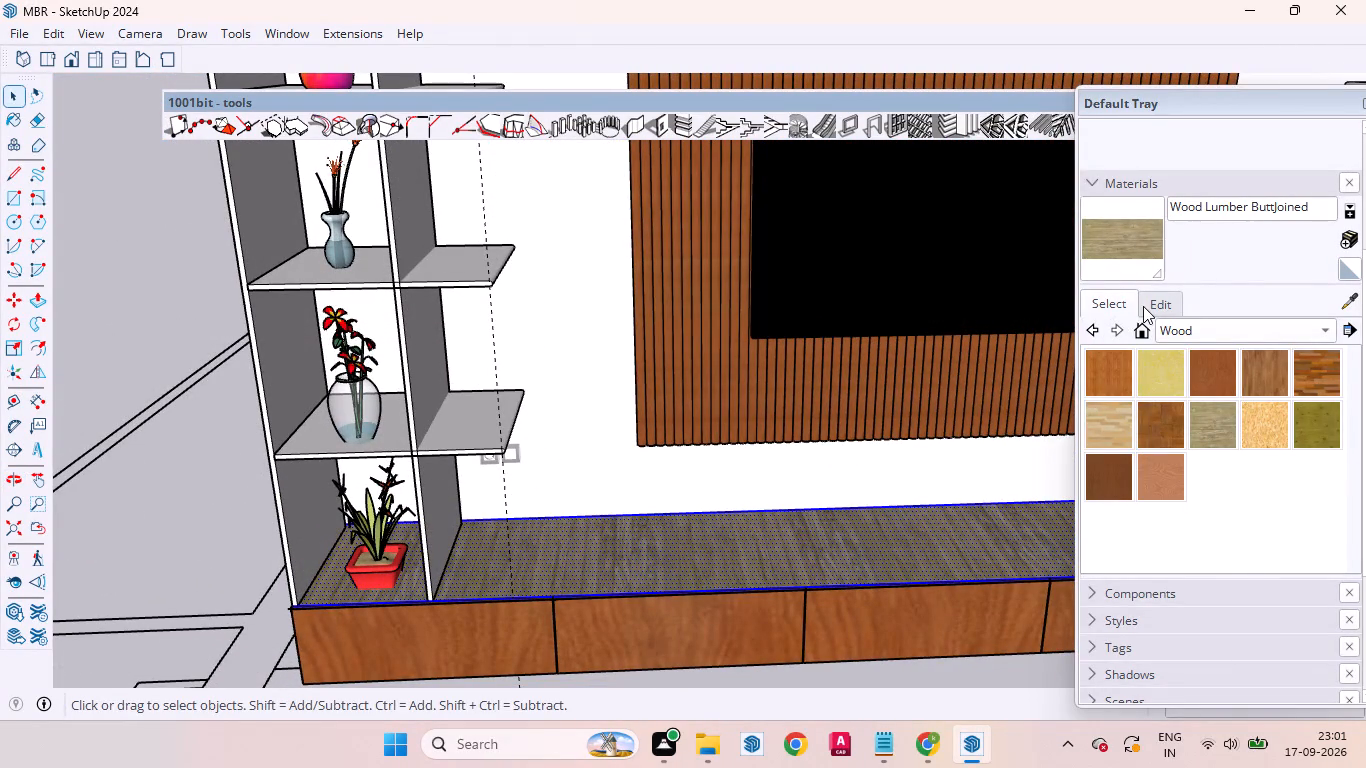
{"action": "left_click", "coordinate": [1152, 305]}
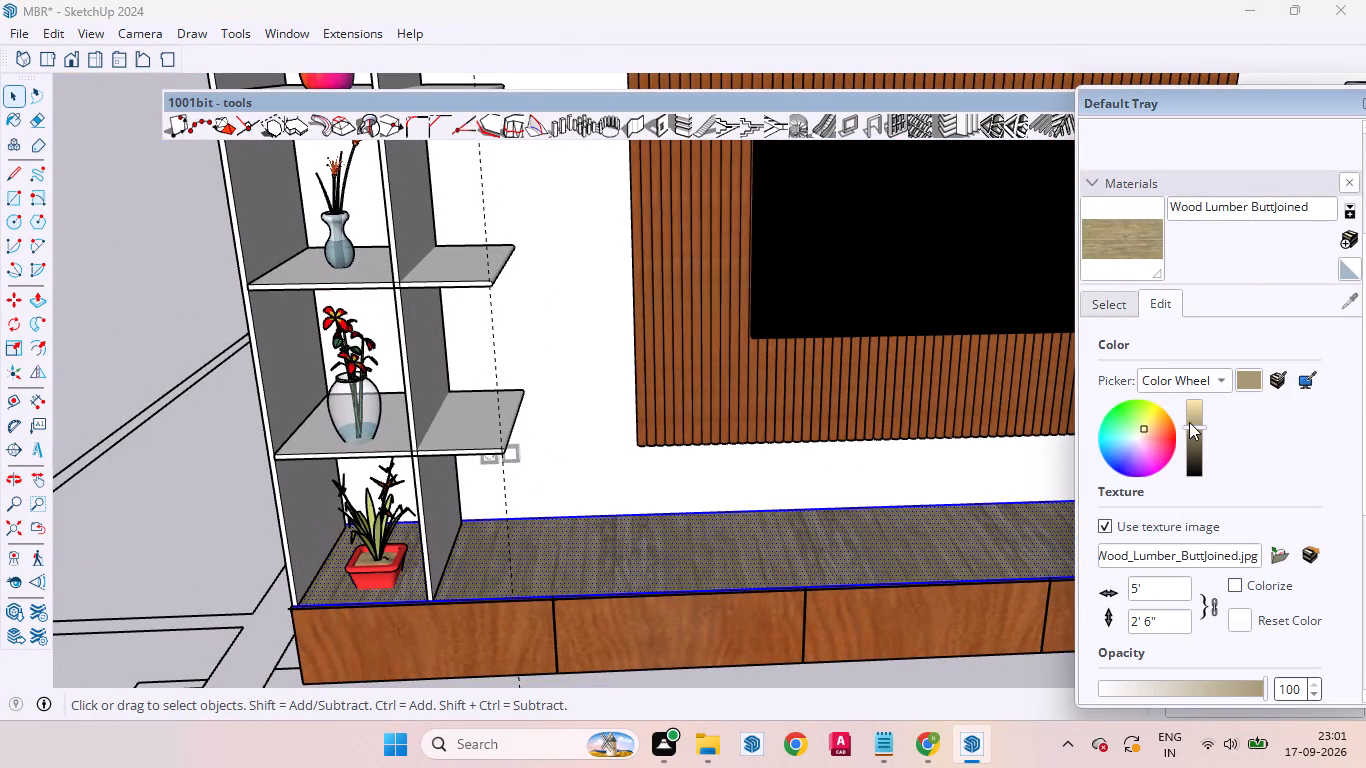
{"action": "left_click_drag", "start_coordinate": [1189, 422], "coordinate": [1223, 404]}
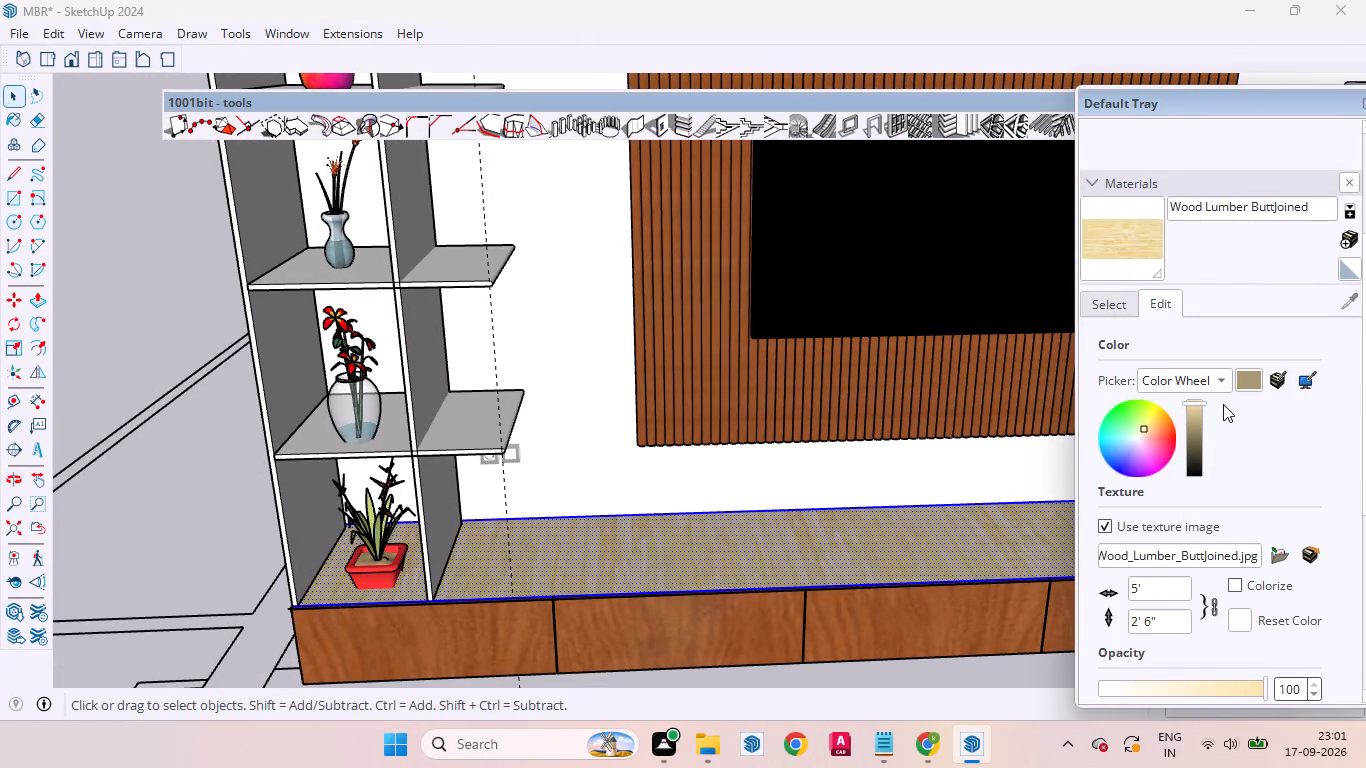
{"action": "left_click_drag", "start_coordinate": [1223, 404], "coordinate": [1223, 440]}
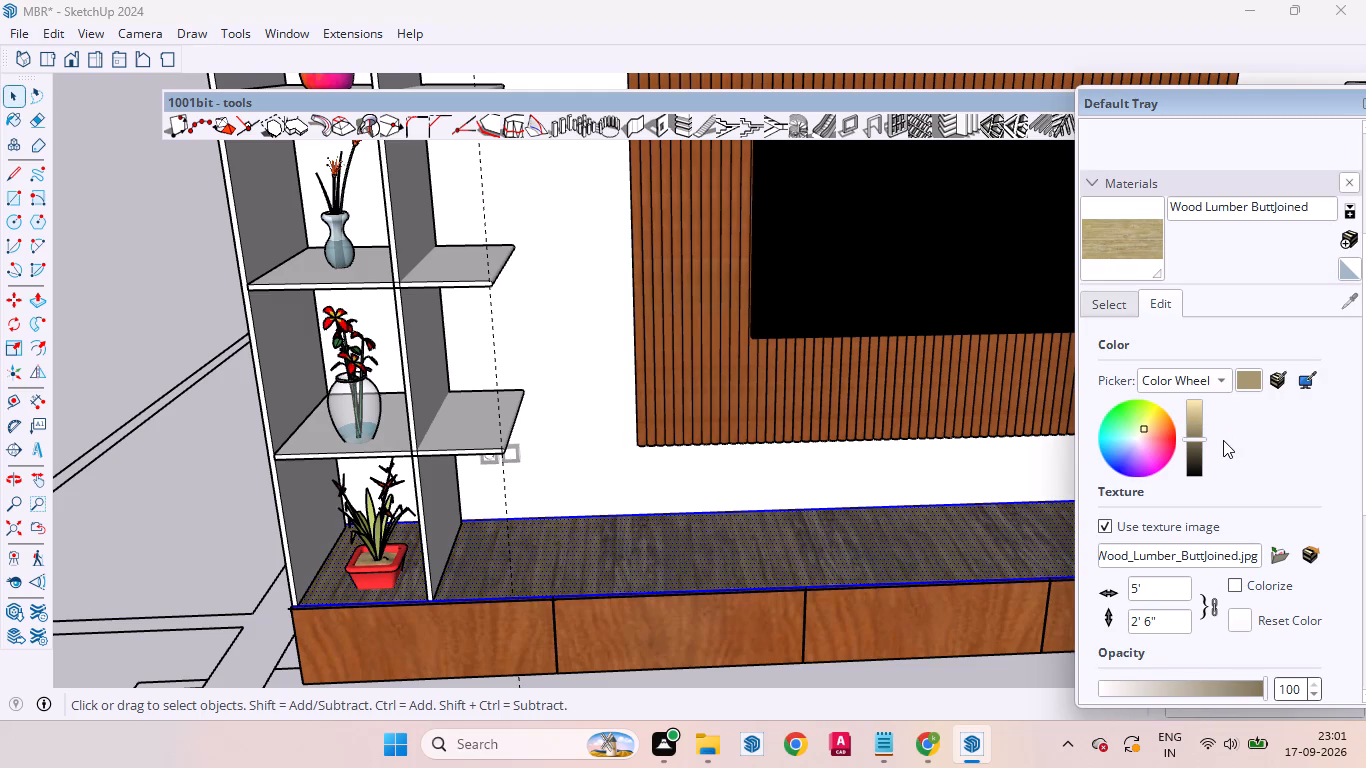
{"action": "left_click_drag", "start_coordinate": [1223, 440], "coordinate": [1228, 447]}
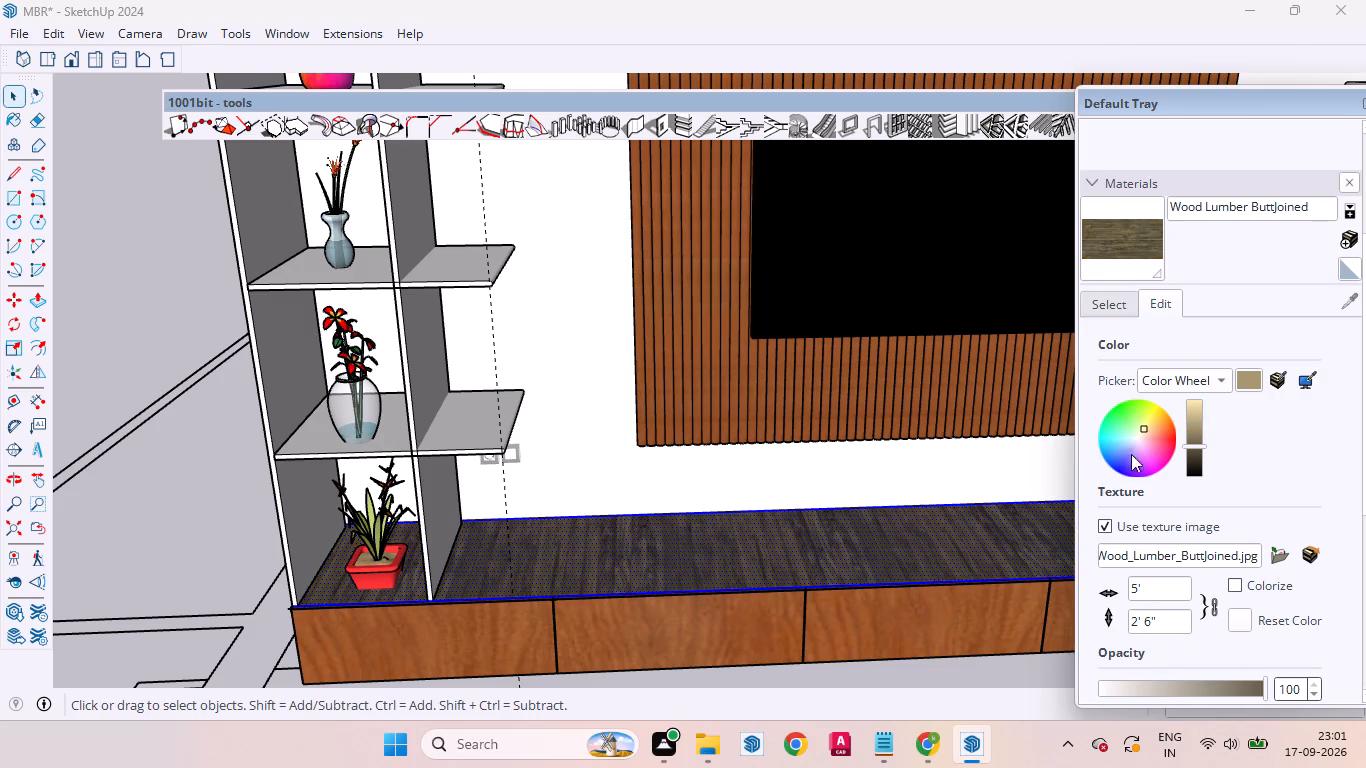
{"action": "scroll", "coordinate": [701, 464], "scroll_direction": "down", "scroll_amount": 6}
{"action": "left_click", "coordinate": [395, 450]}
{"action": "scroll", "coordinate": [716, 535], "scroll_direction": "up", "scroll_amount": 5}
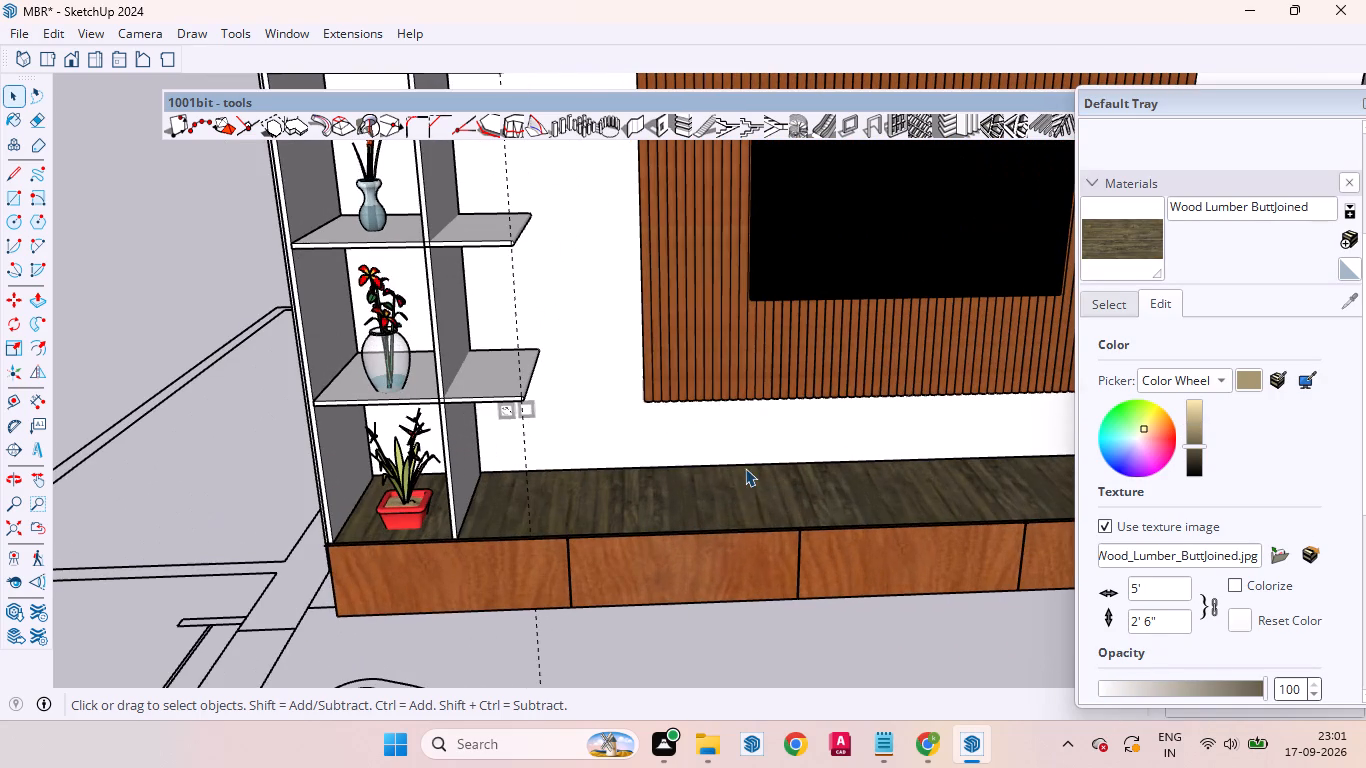
Lighten the Wood Lumber ButtJoined material on the cabinet top to a pale tan shade and clear the selection.
{"action": "left_click", "coordinate": [752, 499]}
{"action": "left_click_drag", "start_coordinate": [1189, 449], "coordinate": [1204, 418]}
{"action": "left_click", "coordinate": [252, 454]}
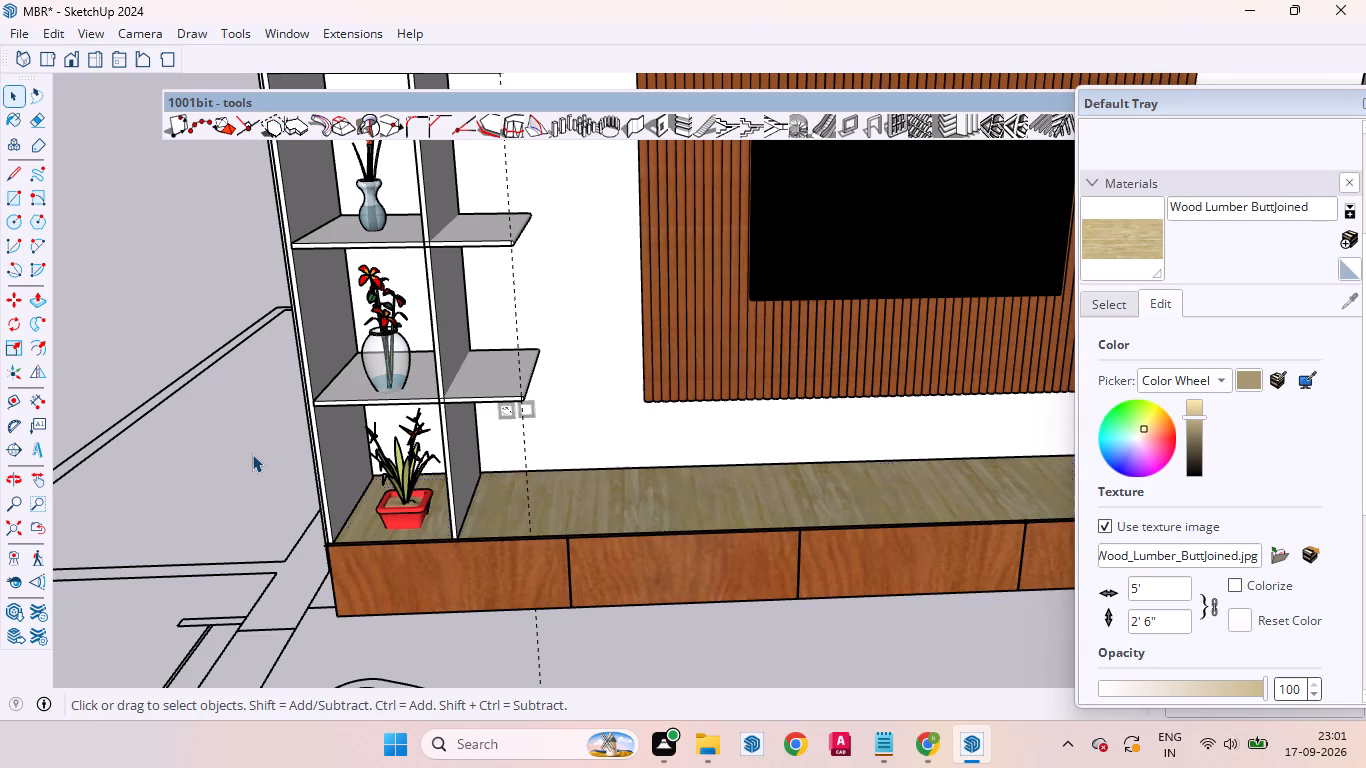
Open the wall group behind the TV unit for editing.
{"action": "scroll", "coordinate": [581, 465], "scroll_direction": "down", "scroll_amount": 11}
{"action": "middle_click_drag", "start_coordinate": [618, 537], "coordinate": [603, 402]}
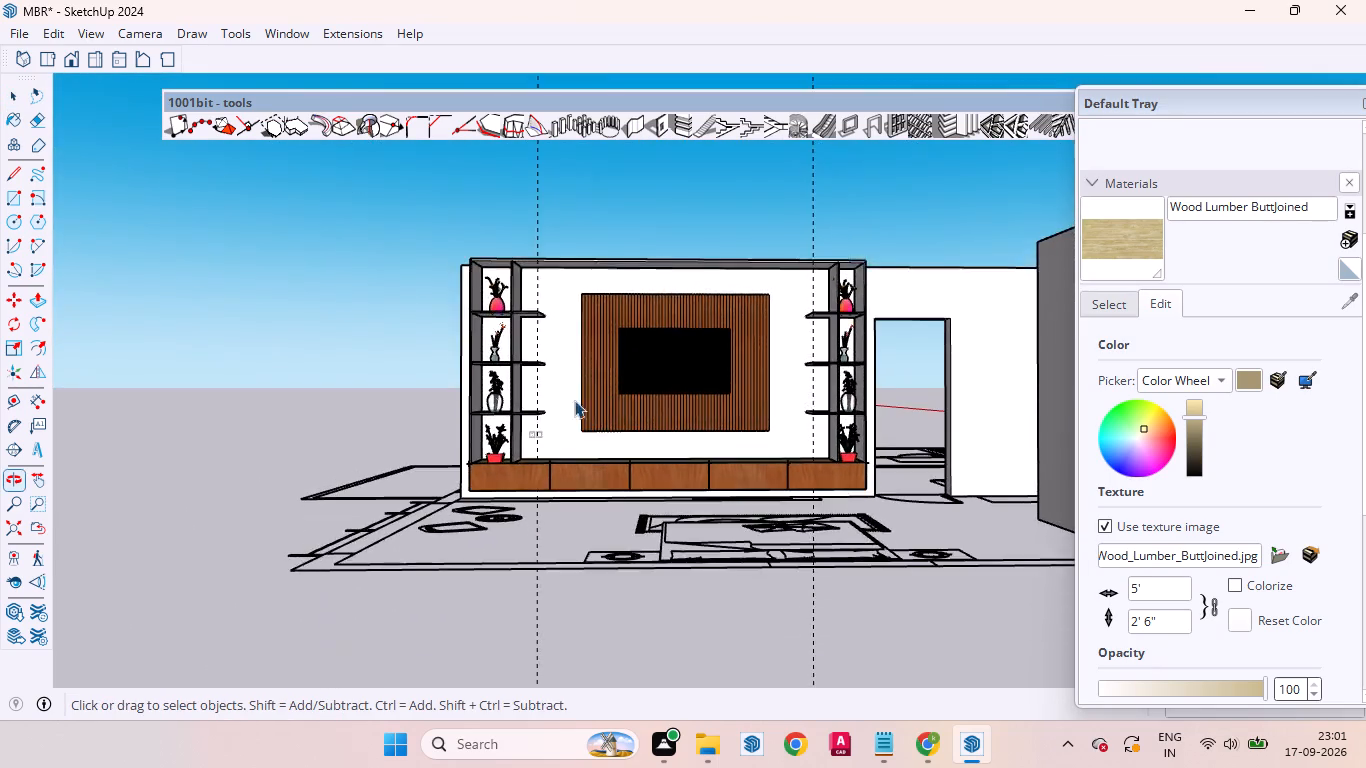
{"action": "scroll", "coordinate": [462, 390], "scroll_direction": "up", "scroll_amount": 6}
{"action": "scroll", "coordinate": [464, 380], "scroll_direction": "down", "scroll_amount": 4}
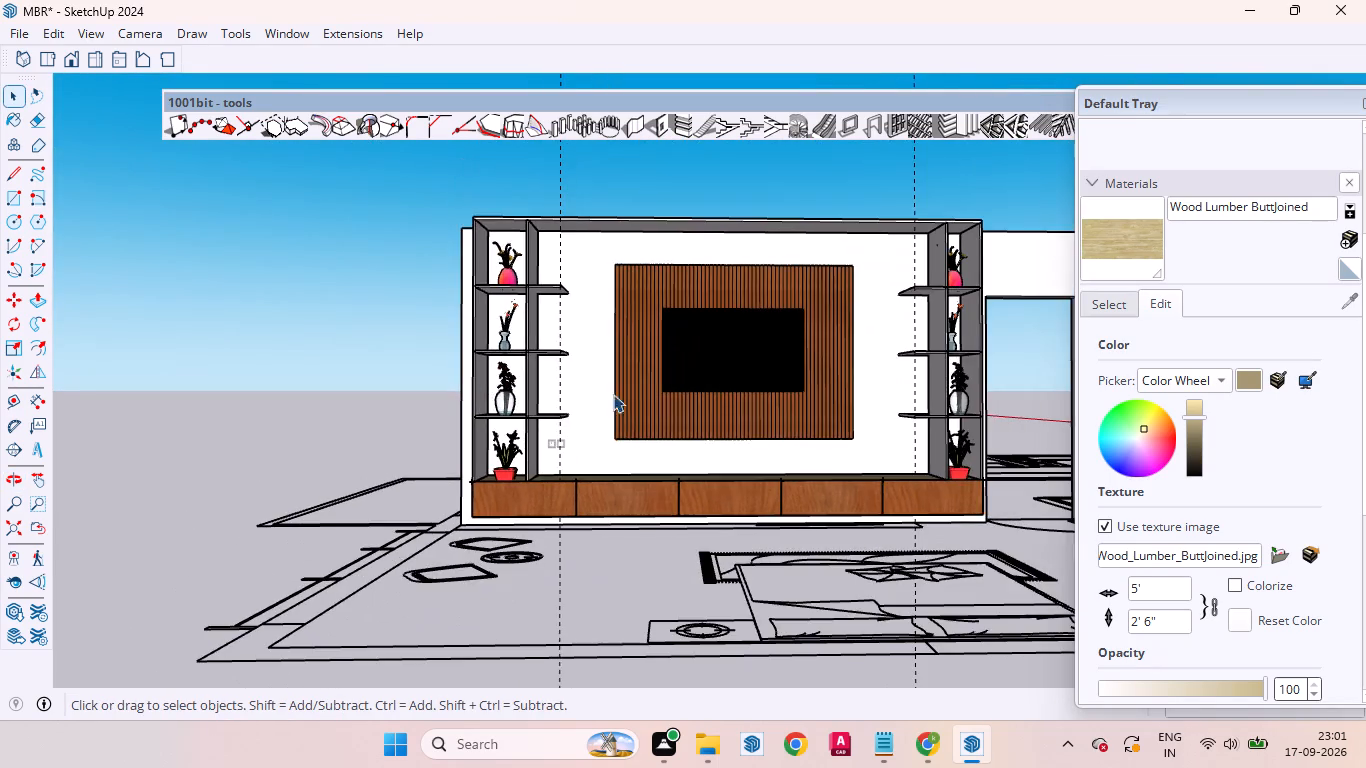
{"action": "scroll", "coordinate": [739, 395], "scroll_direction": "up", "scroll_amount": 5}
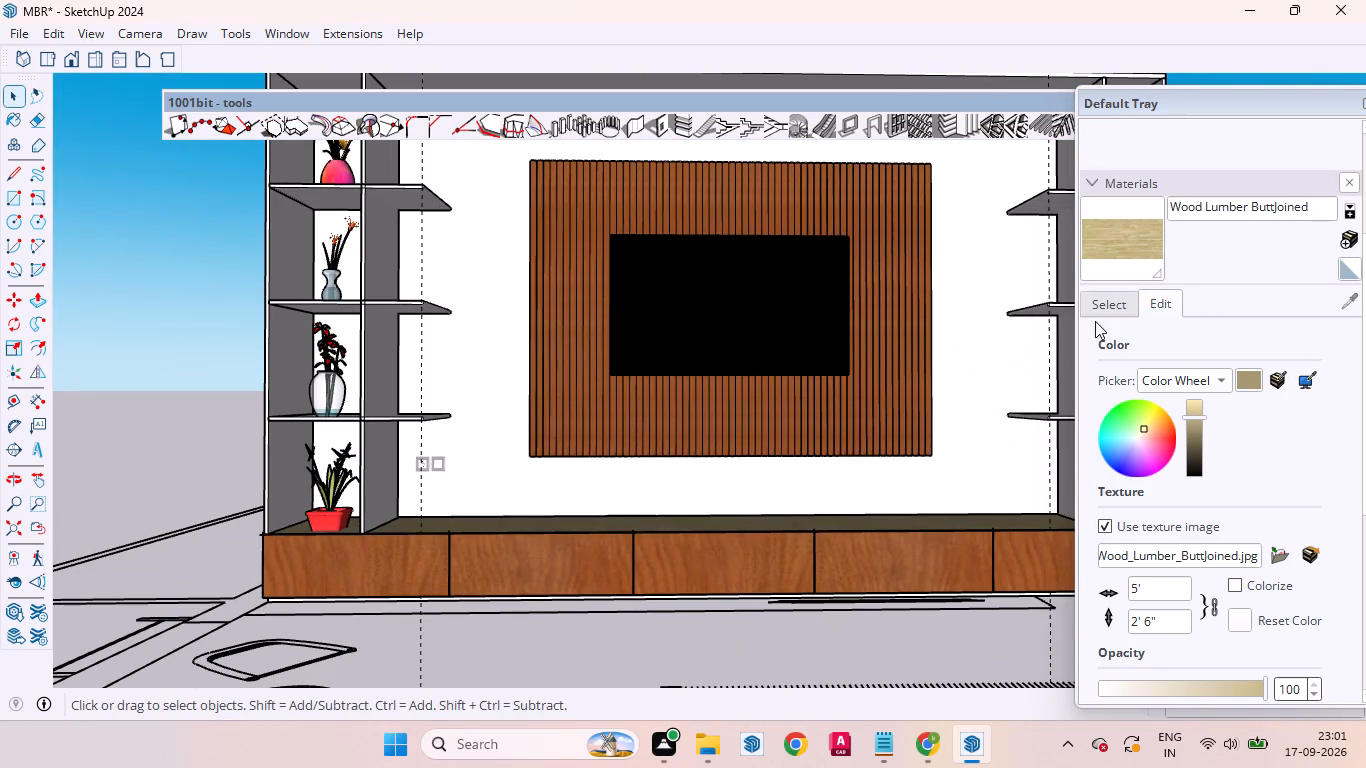
{"action": "left_click", "coordinate": [512, 340]}
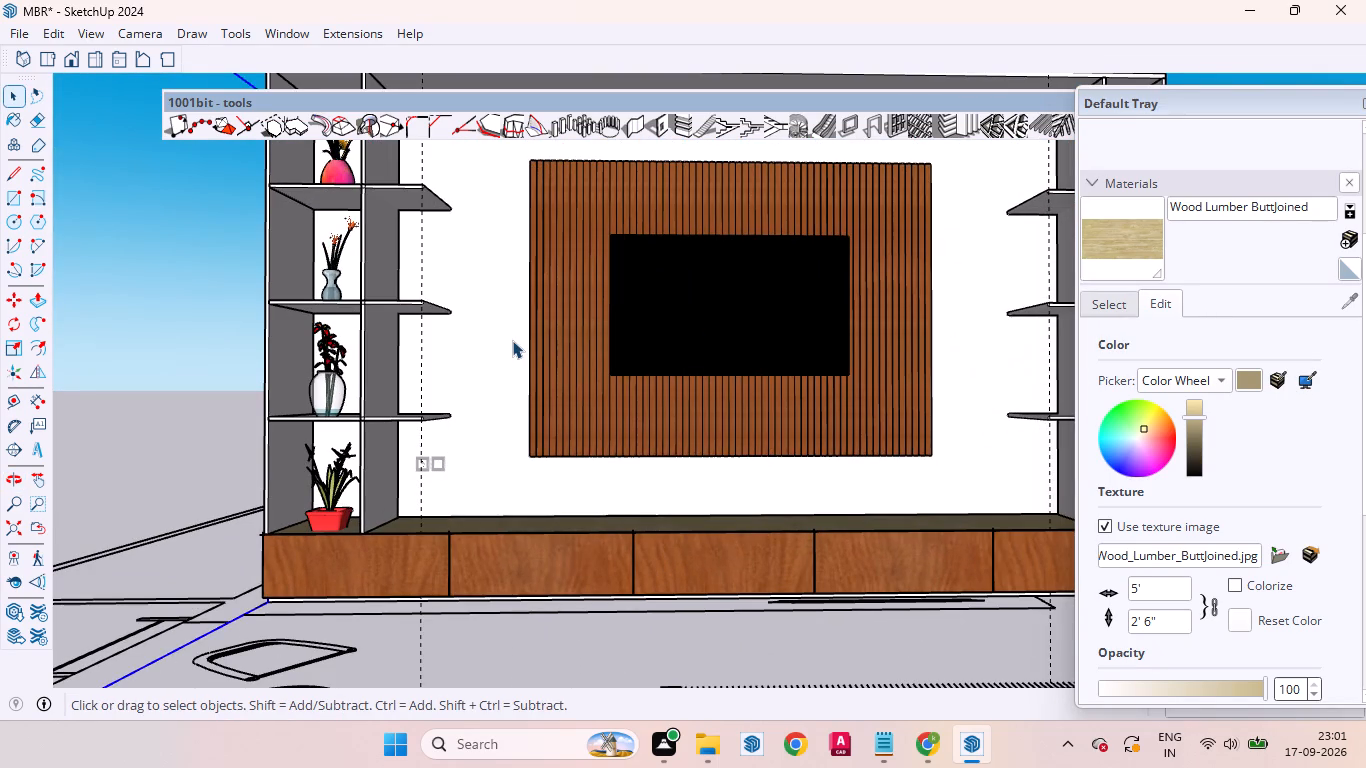
{"action": "left_click", "coordinate": [512, 340]}
{"action": "double_click", "coordinate": [512, 340]}
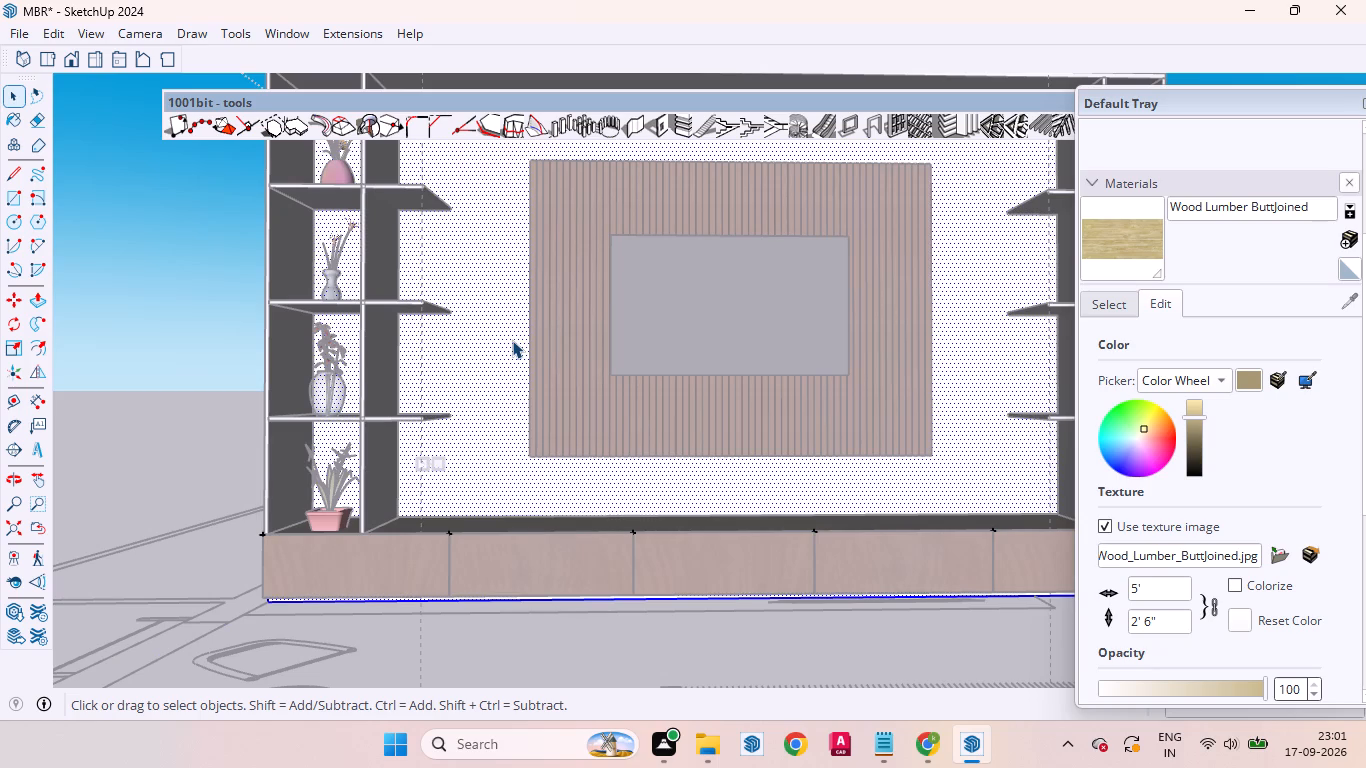
{"action": "left_click", "coordinate": [512, 340]}
{"action": "triple_click", "coordinate": [512, 340]}
Paint the wall face behind the TV unit with Marble Carrara Gold Floor Tile from the Tile materials and close the wall group.
{"action": "scroll", "coordinate": [512, 340], "scroll_direction": "down", "scroll_amount": 7}
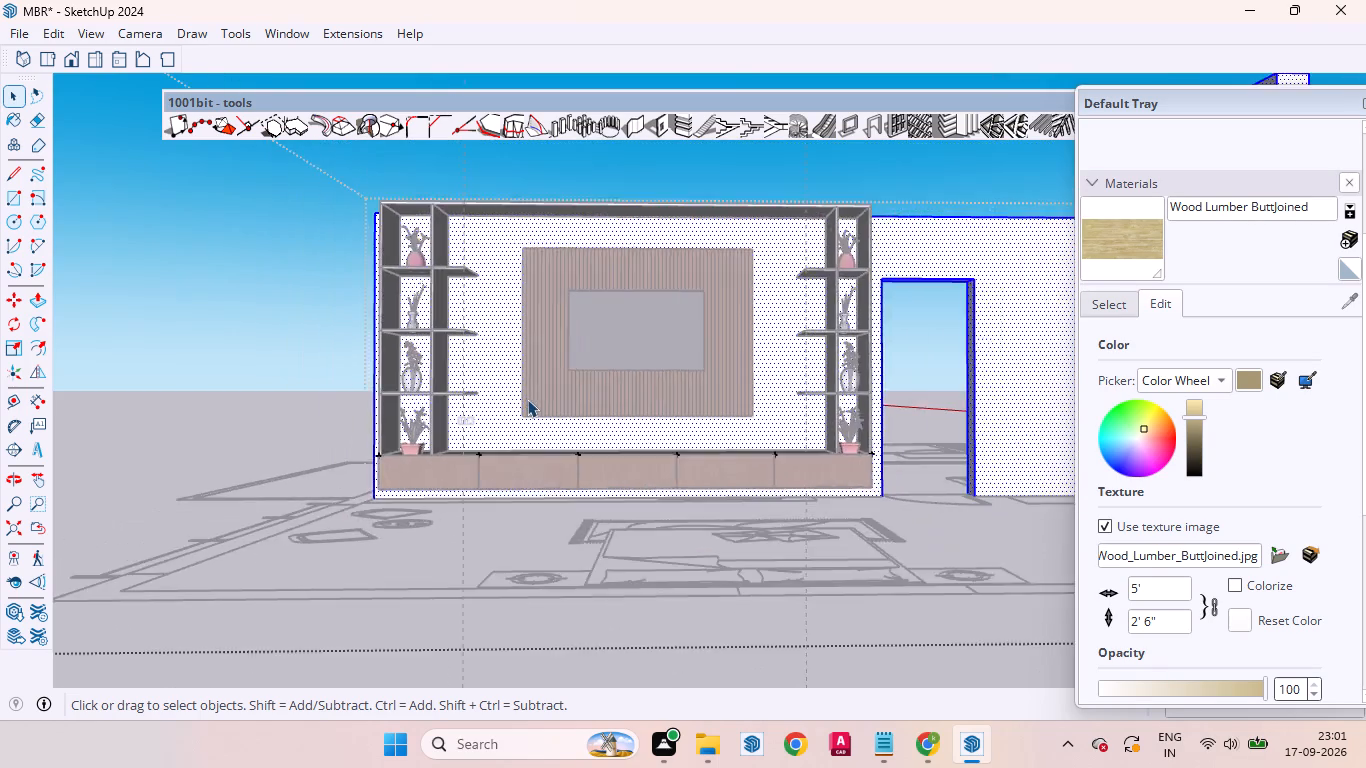
{"action": "scroll", "coordinate": [527, 399], "scroll_direction": "down", "scroll_amount": 4}
{"action": "scroll", "coordinate": [466, 400], "scroll_direction": "up", "scroll_amount": 6}
{"action": "middle_click_drag", "start_coordinate": [502, 405], "coordinate": [913, 477]}
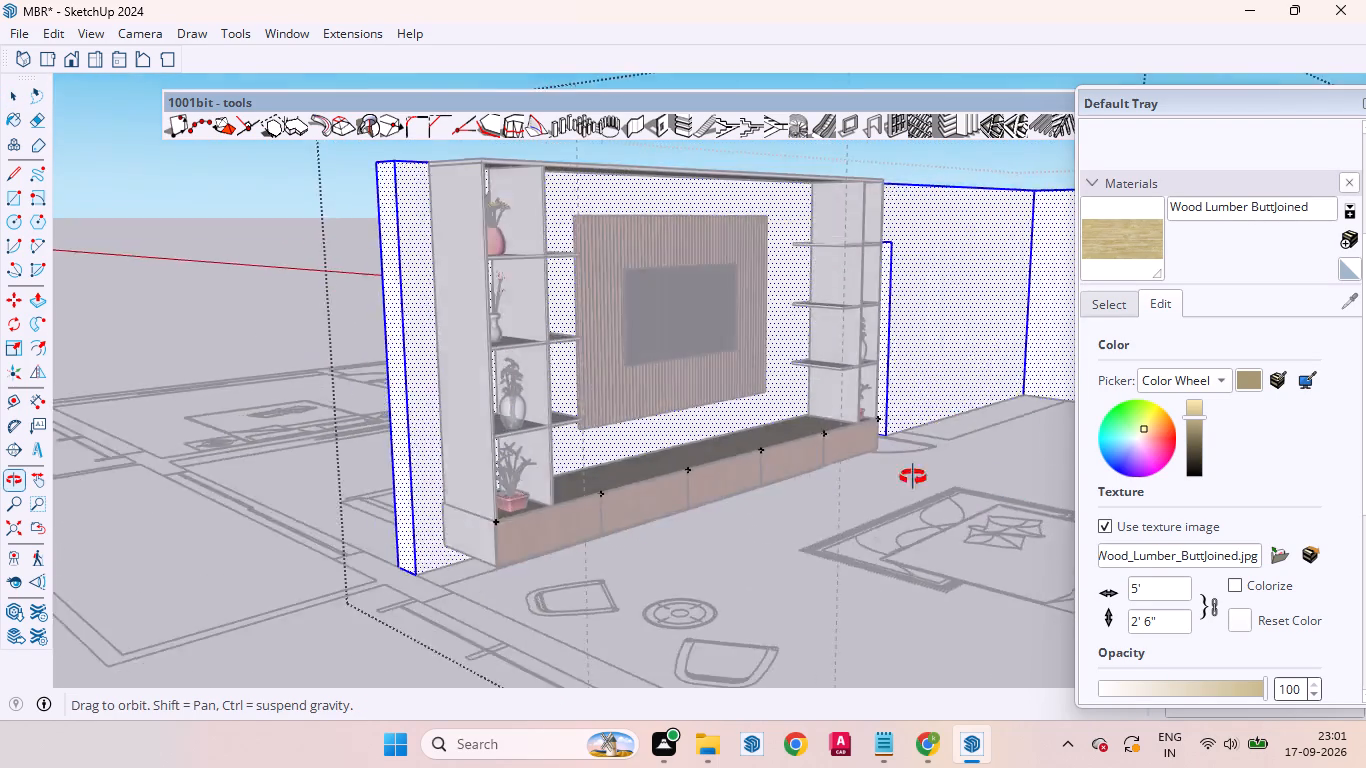
{"action": "middle_click_drag", "start_coordinate": [913, 477], "coordinate": [728, 495]}
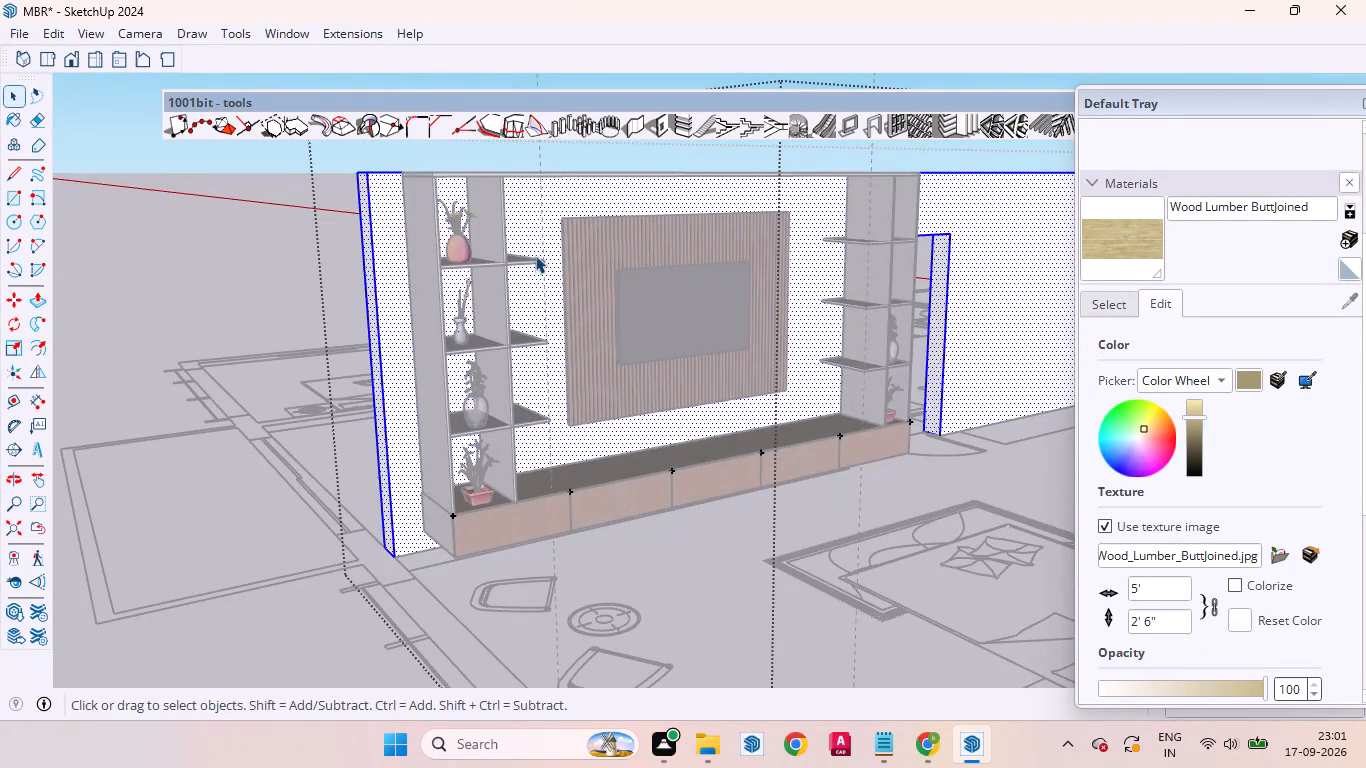
{"action": "middle_click_drag", "start_coordinate": [536, 306], "coordinate": [646, 395]}
{"action": "left_click", "coordinate": [563, 349]}
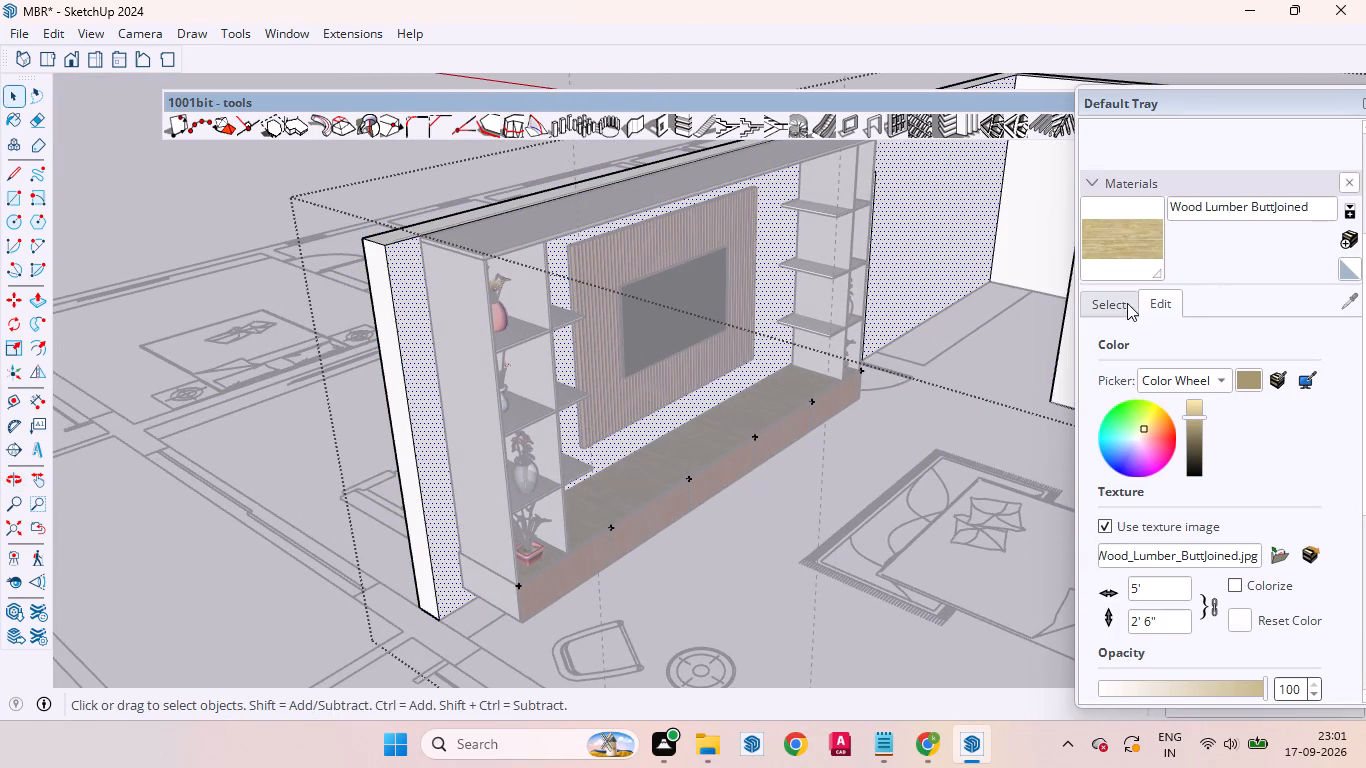
{"action": "left_click", "coordinate": [1100, 308]}
{"action": "left_click", "coordinate": [1191, 334]}
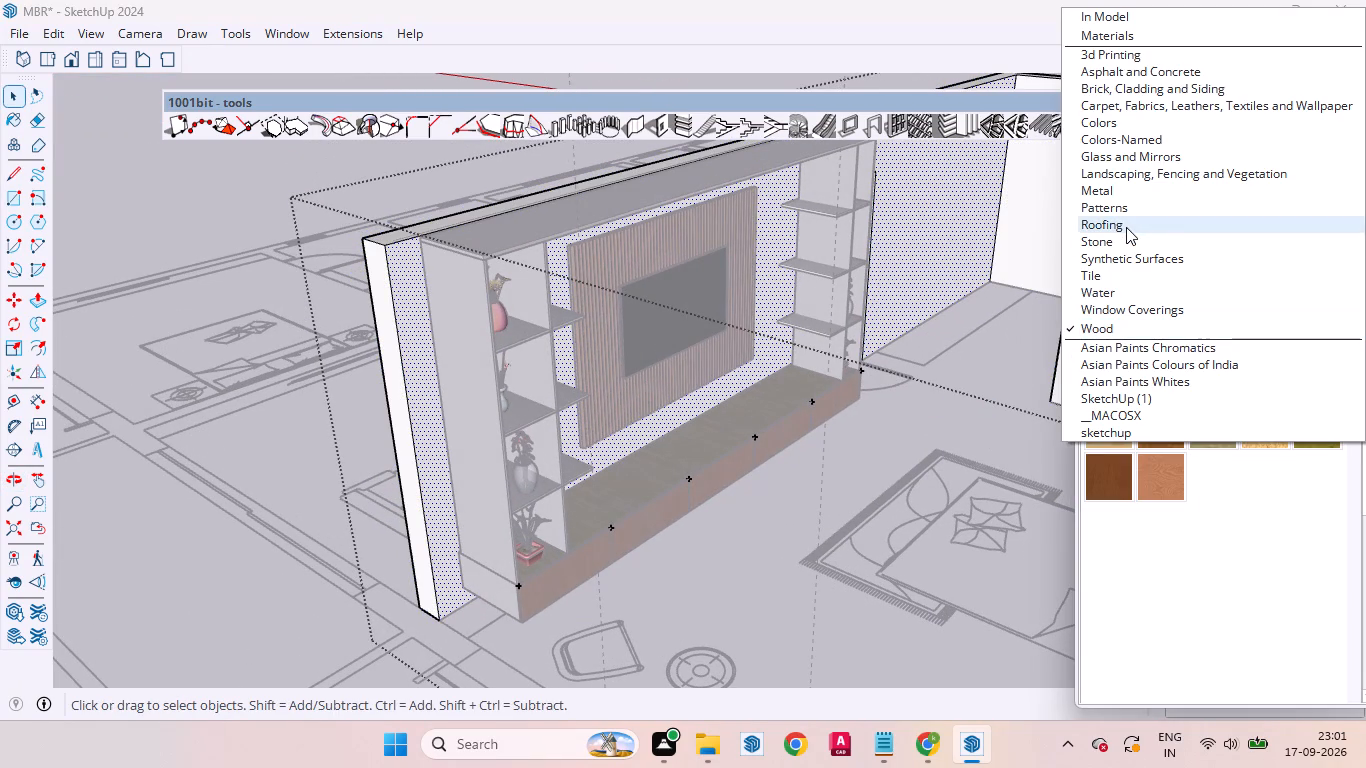
{"action": "scroll", "coordinate": [1126, 227], "scroll_direction": "up", "scroll_amount": 3}
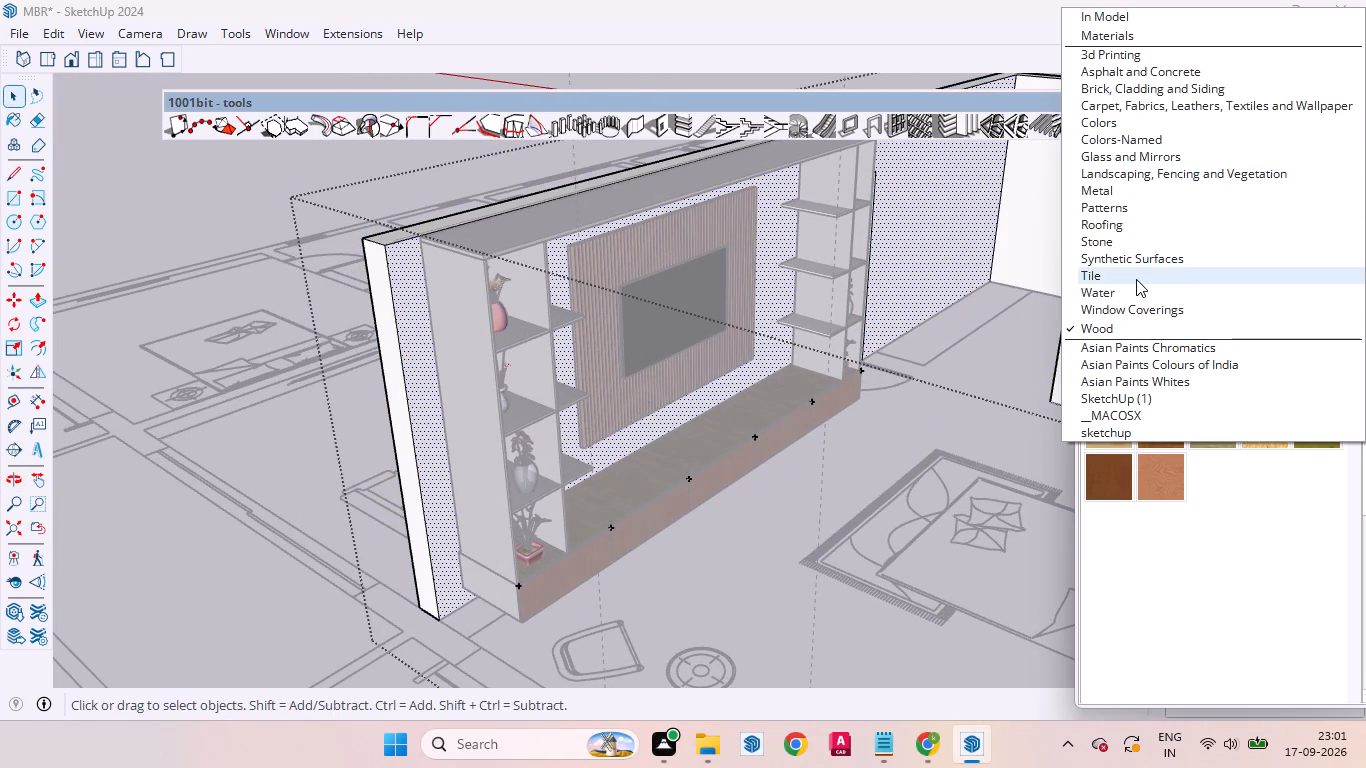
{"action": "left_click", "coordinate": [1136, 278]}
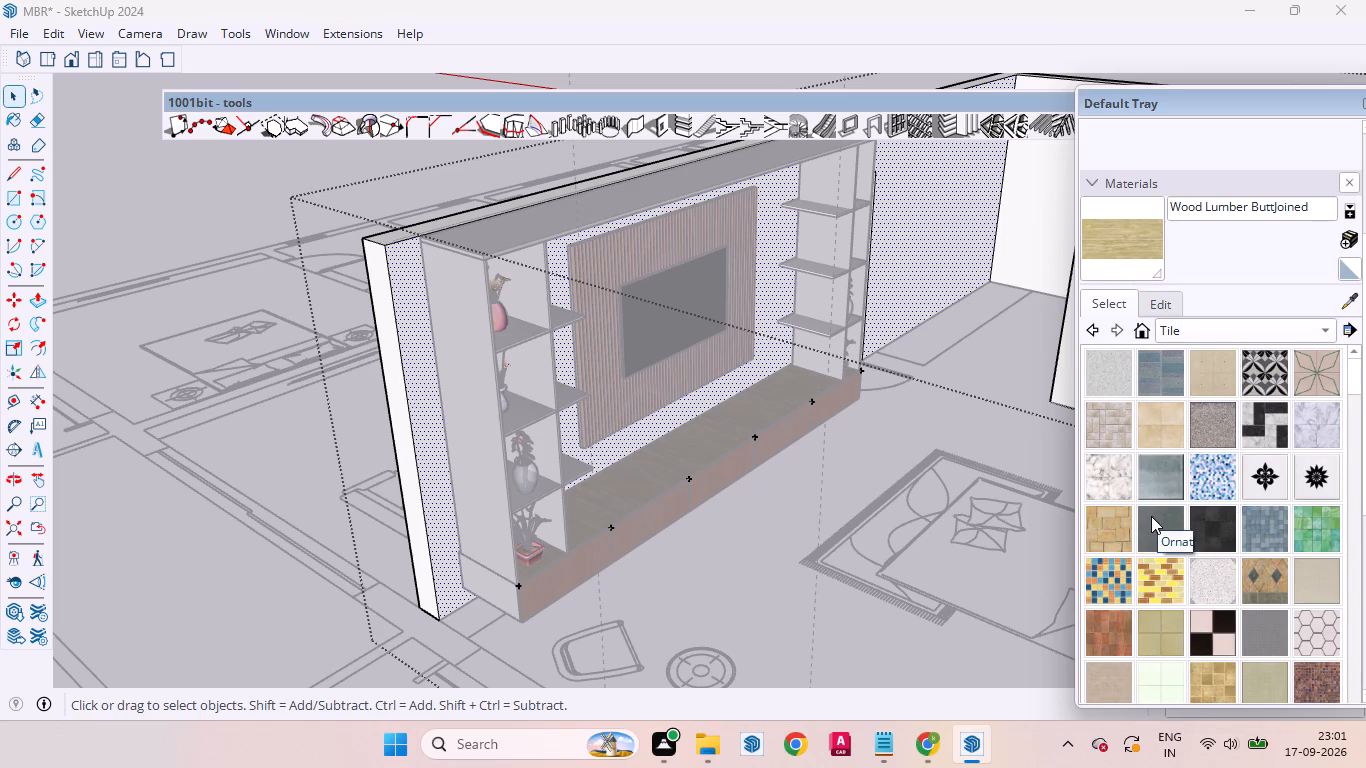
{"action": "left_click", "coordinate": [1097, 481]}
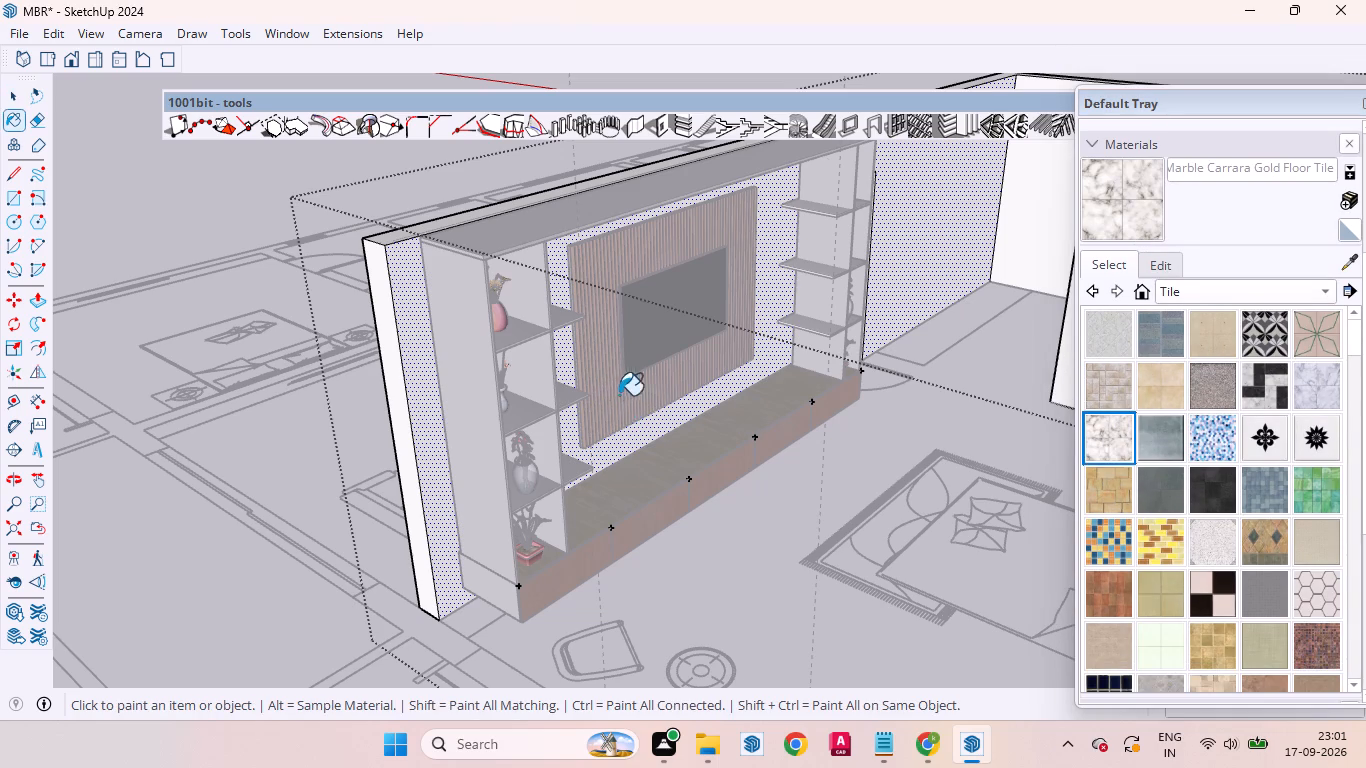
{"action": "scroll", "coordinate": [669, 395], "scroll_direction": "up", "scroll_amount": 5}
{"action": "left_click", "coordinate": [631, 451]}
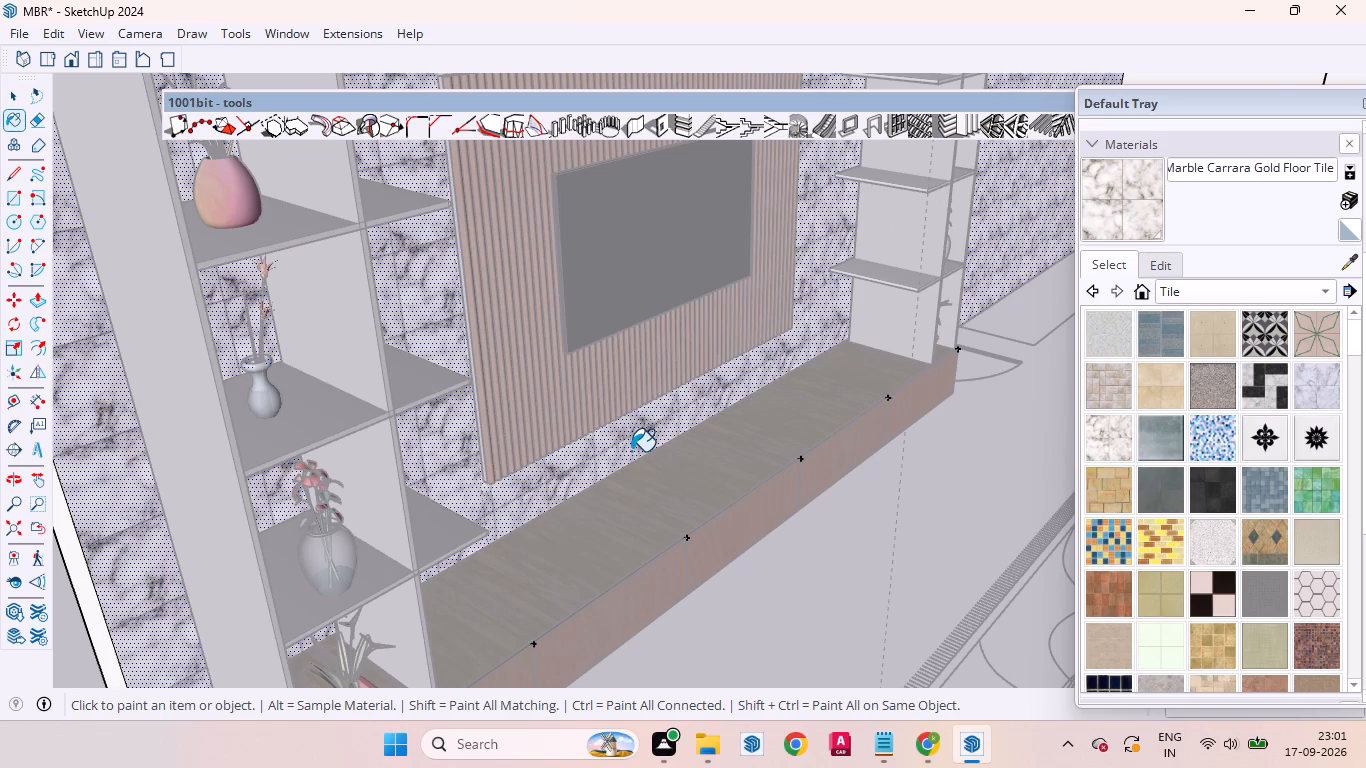
{"action": "scroll", "coordinate": [652, 429], "scroll_direction": "down", "scroll_amount": 12}
{"action": "scroll", "coordinate": [776, 386], "scroll_direction": "up", "scroll_amount": 4}
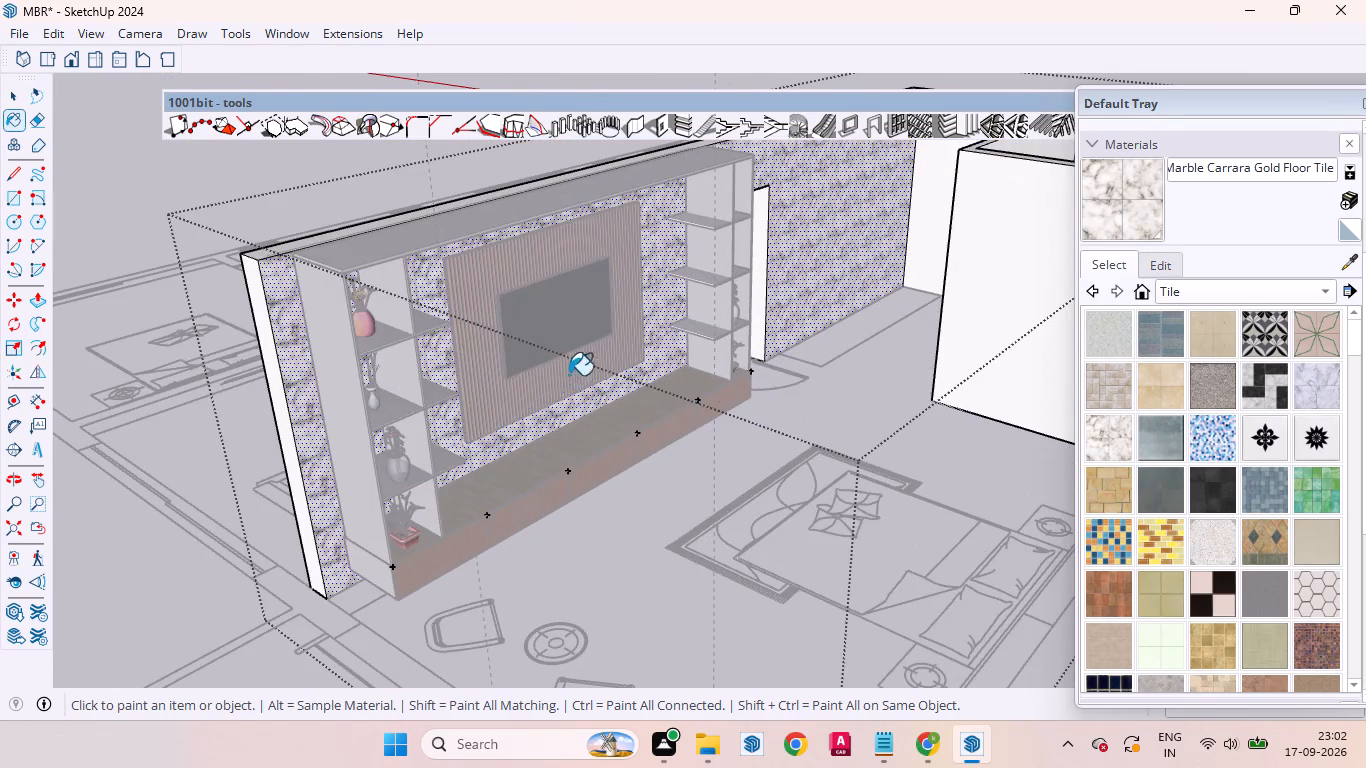
{"action": "scroll", "coordinate": [581, 365], "scroll_direction": "down", "scroll_amount": 5}
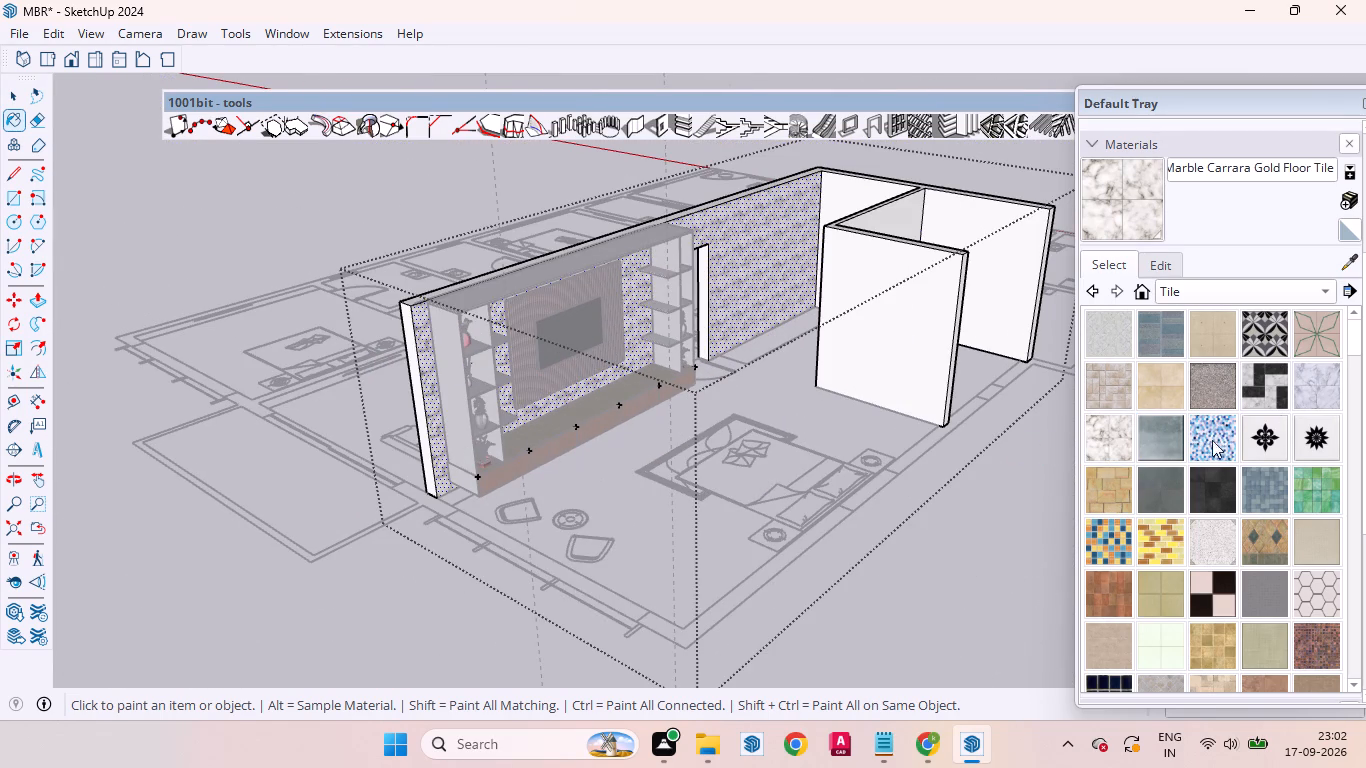
{"action": "scroll", "coordinate": [1125, 369], "scroll_direction": "down", "scroll_amount": 5}
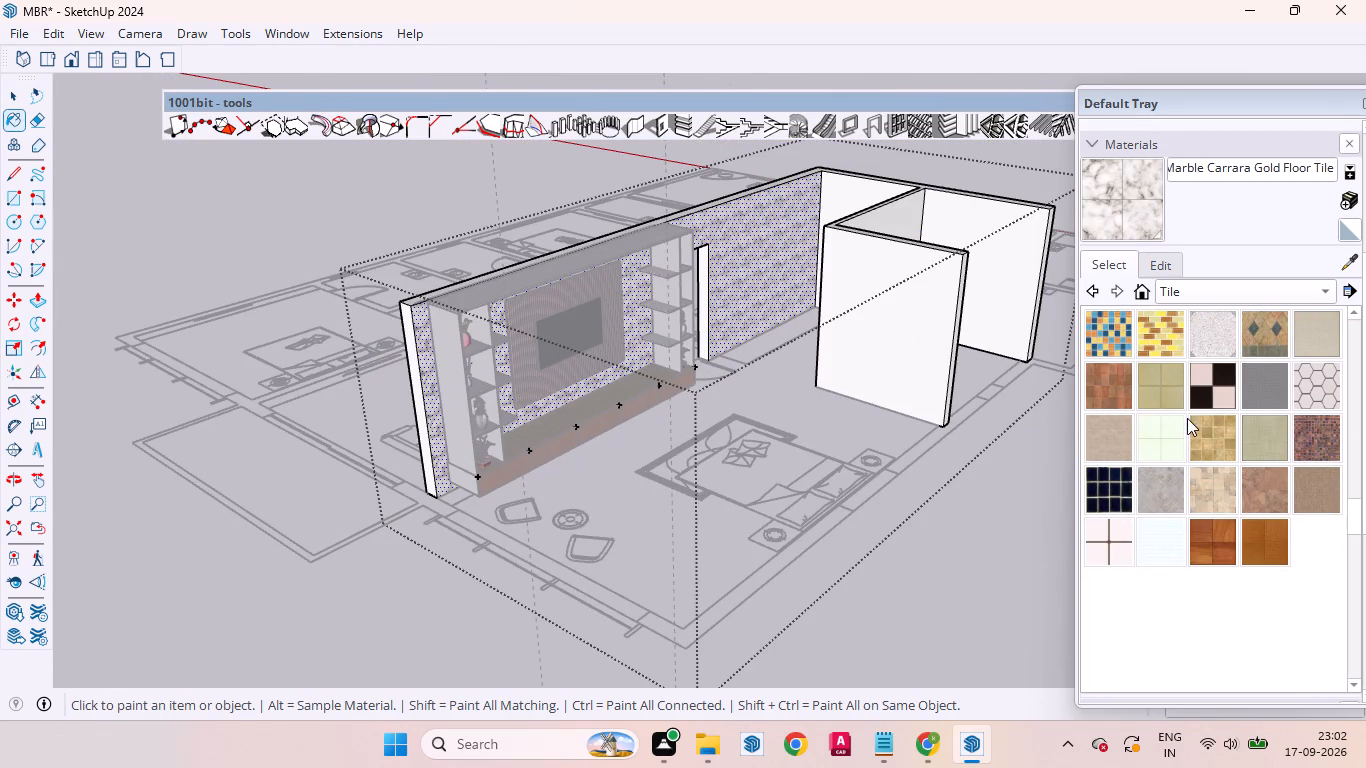
{"action": "key", "text": "space"}
{"action": "left_click", "coordinate": [309, 472]}
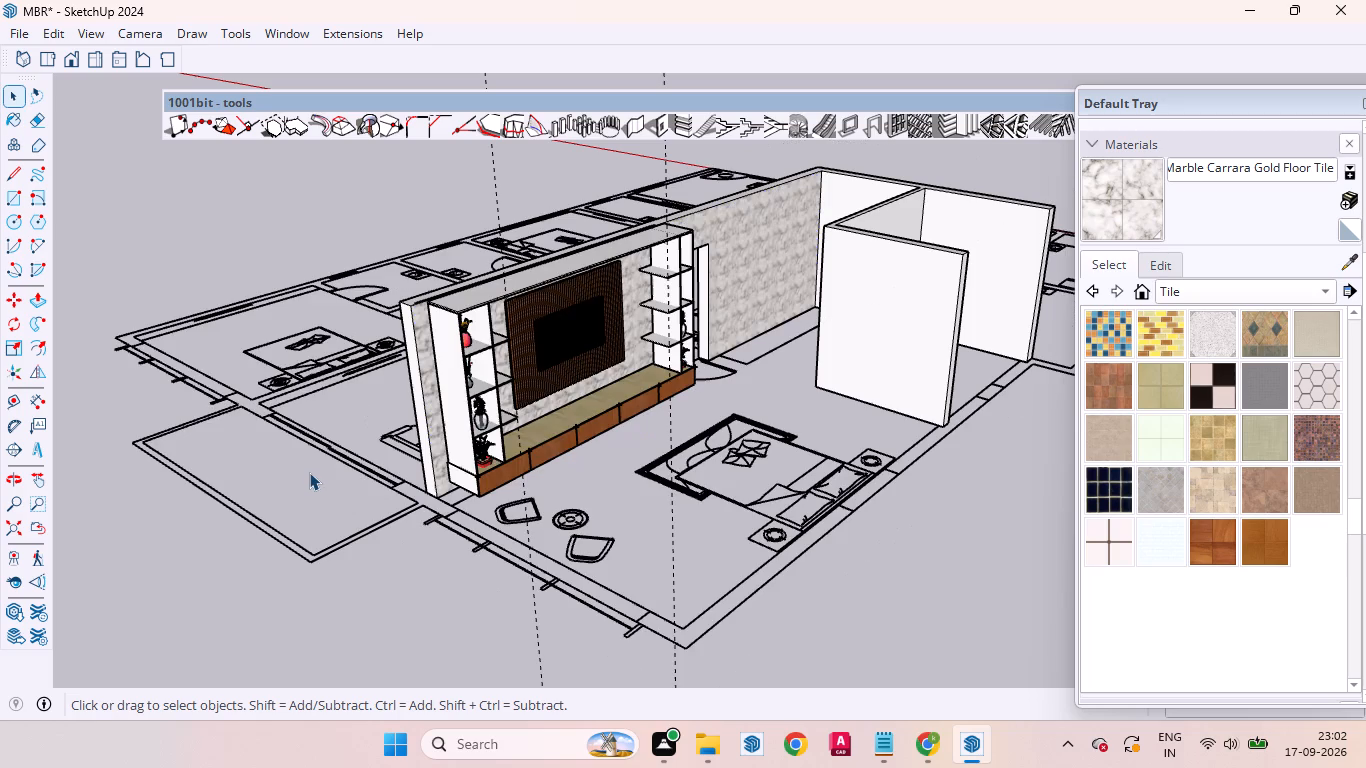
Open the wall group behind the TV unit for editing and select all its faces and edges.
{"action": "middle_click_drag", "start_coordinate": [811, 473], "coordinate": [474, 345]}
{"action": "scroll", "coordinate": [602, 298], "scroll_direction": "up", "scroll_amount": 4}
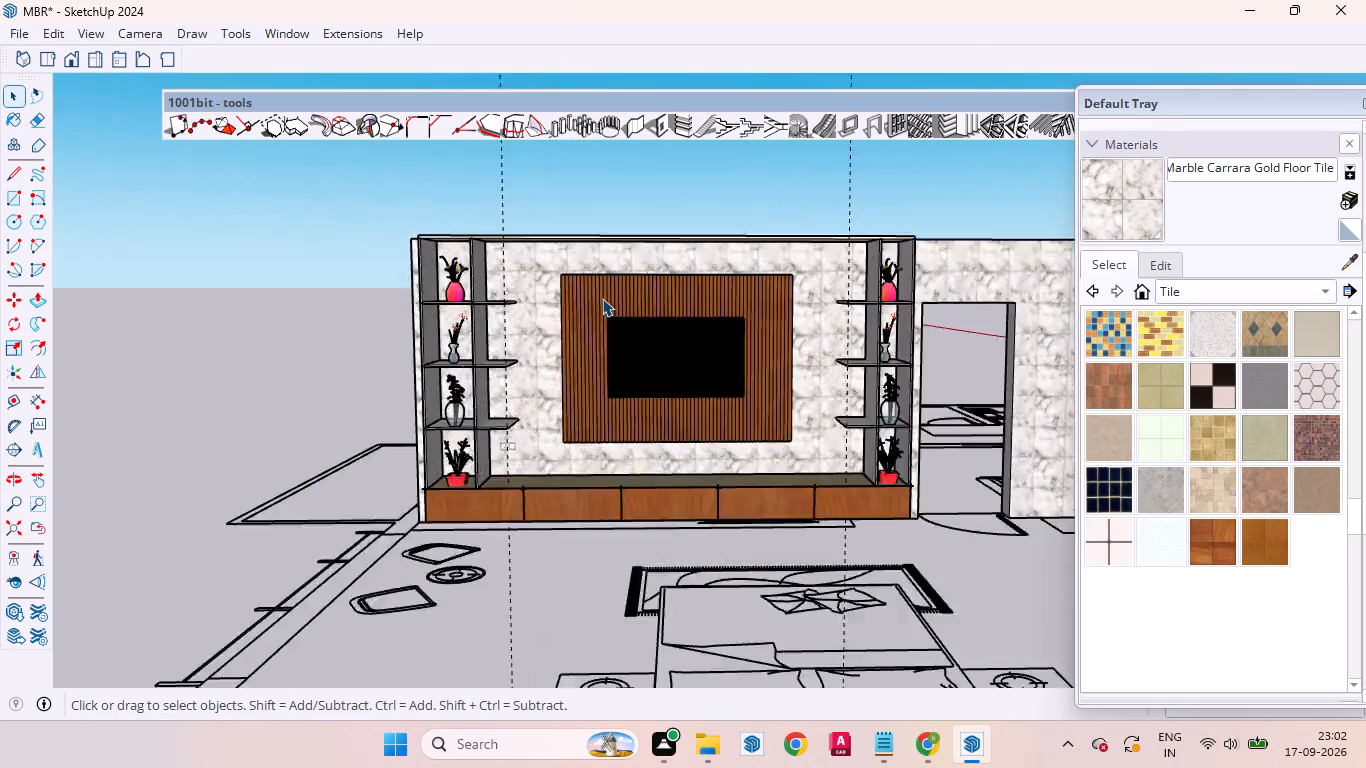
{"action": "scroll", "coordinate": [602, 298], "scroll_direction": "up", "scroll_amount": 8}
{"action": "scroll", "coordinate": [1309, 424], "scroll_direction": "up", "scroll_amount": 4}
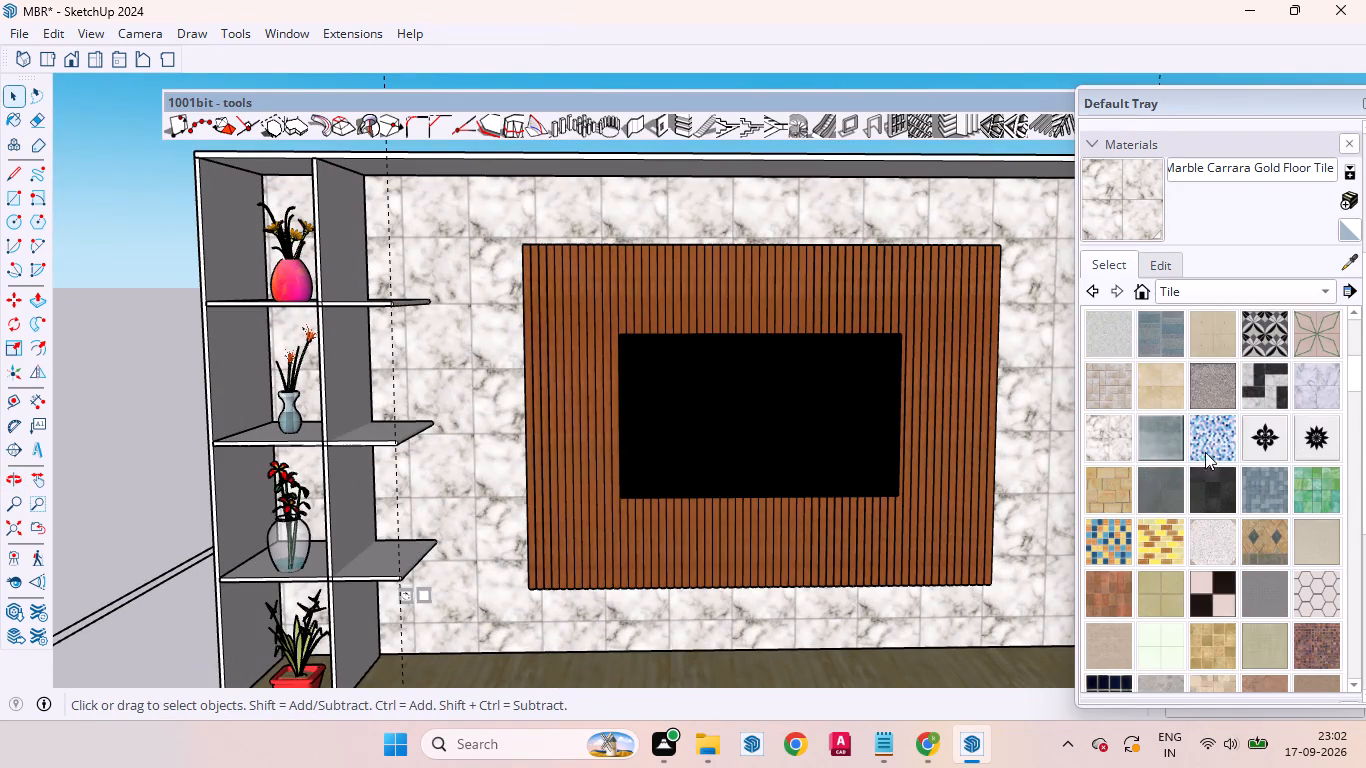
{"action": "scroll", "coordinate": [1154, 340], "scroll_direction": "up", "scroll_amount": 5}
{"action": "left_click", "coordinate": [468, 316]}
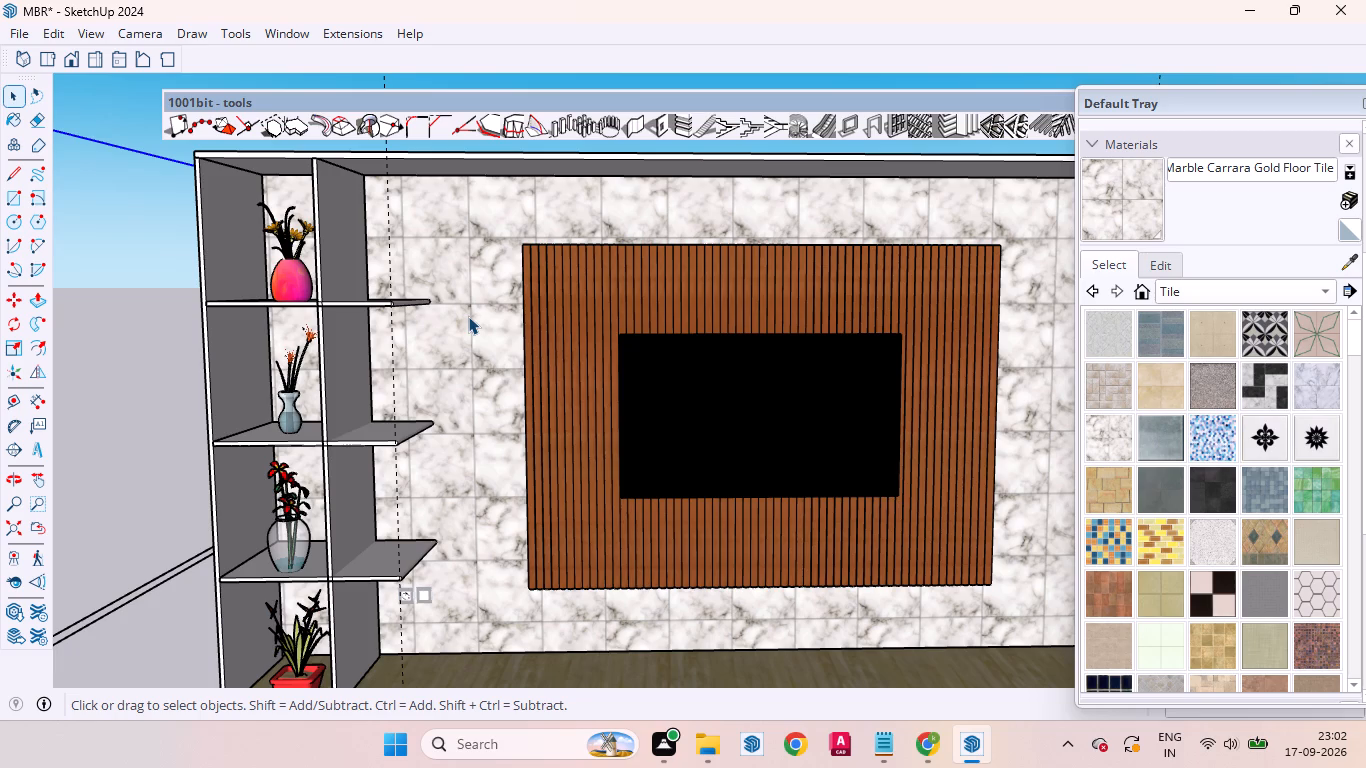
{"action": "double_click", "coordinate": [468, 316]}
{"action": "double_click", "coordinate": [468, 316]}
{"action": "middle_click_drag", "start_coordinate": [468, 317], "coordinate": [515, 396]}
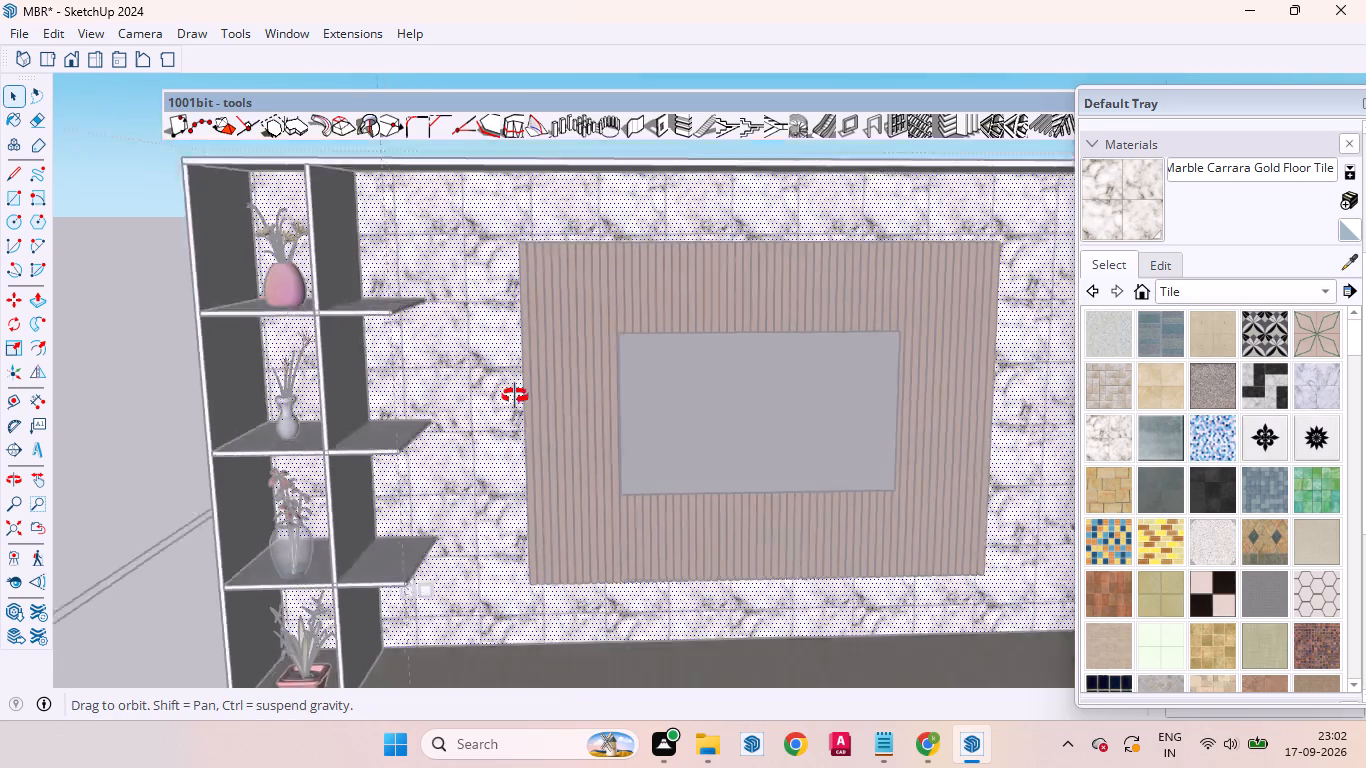
{"action": "middle_click_drag", "start_coordinate": [515, 396], "coordinate": [800, 389]}
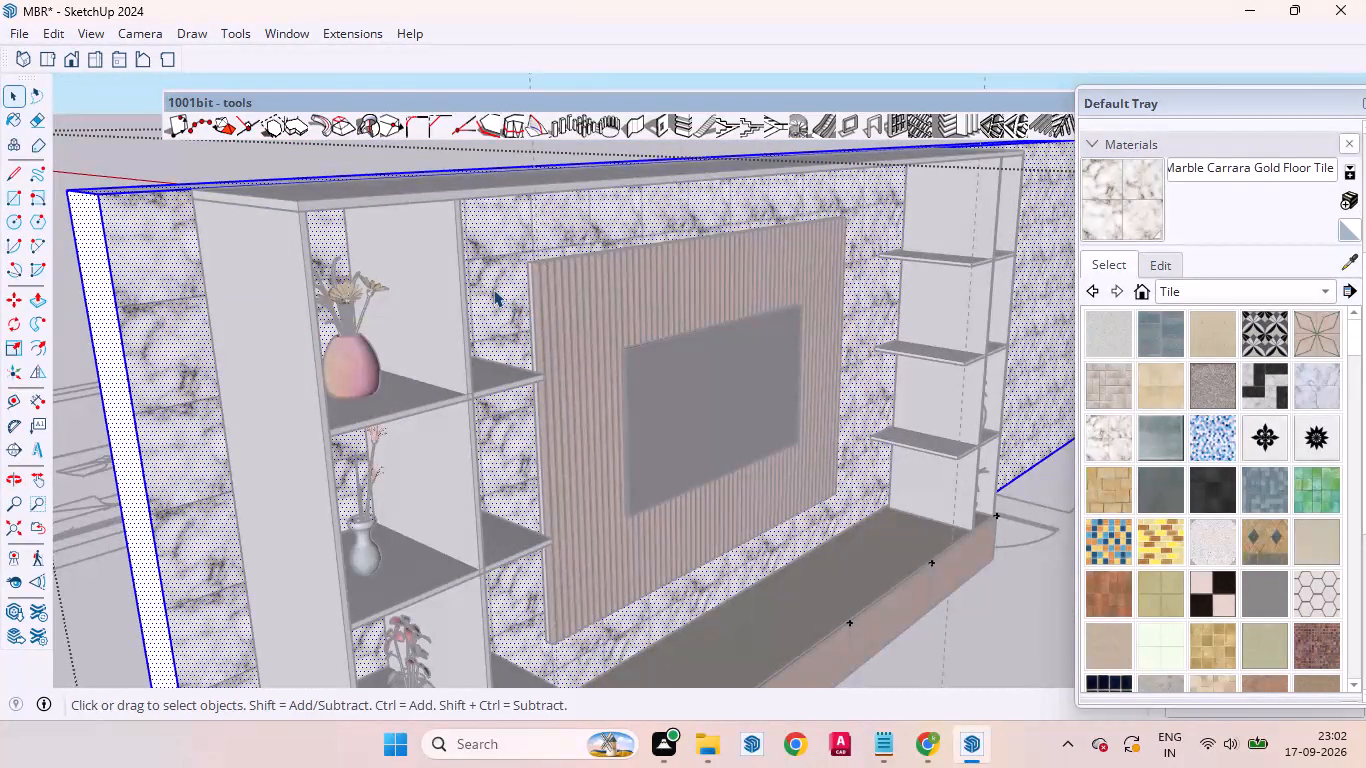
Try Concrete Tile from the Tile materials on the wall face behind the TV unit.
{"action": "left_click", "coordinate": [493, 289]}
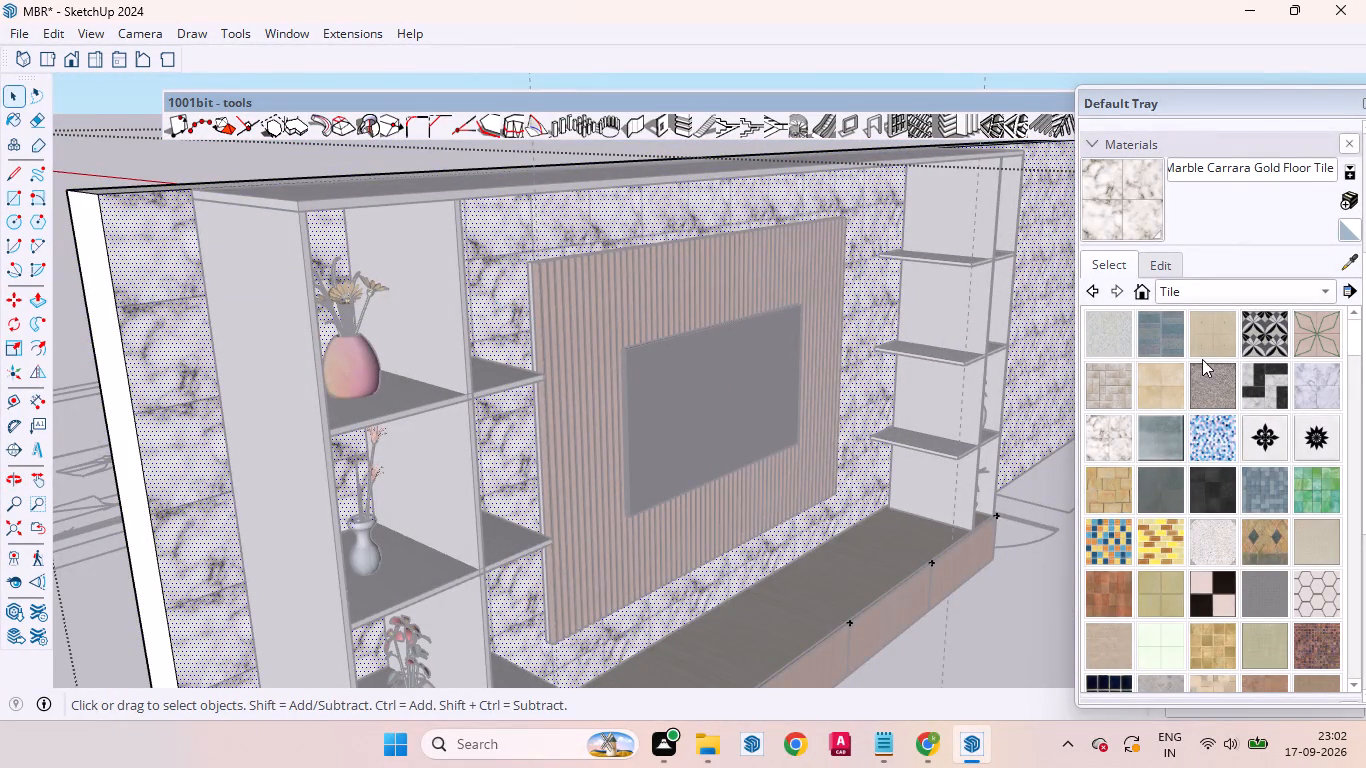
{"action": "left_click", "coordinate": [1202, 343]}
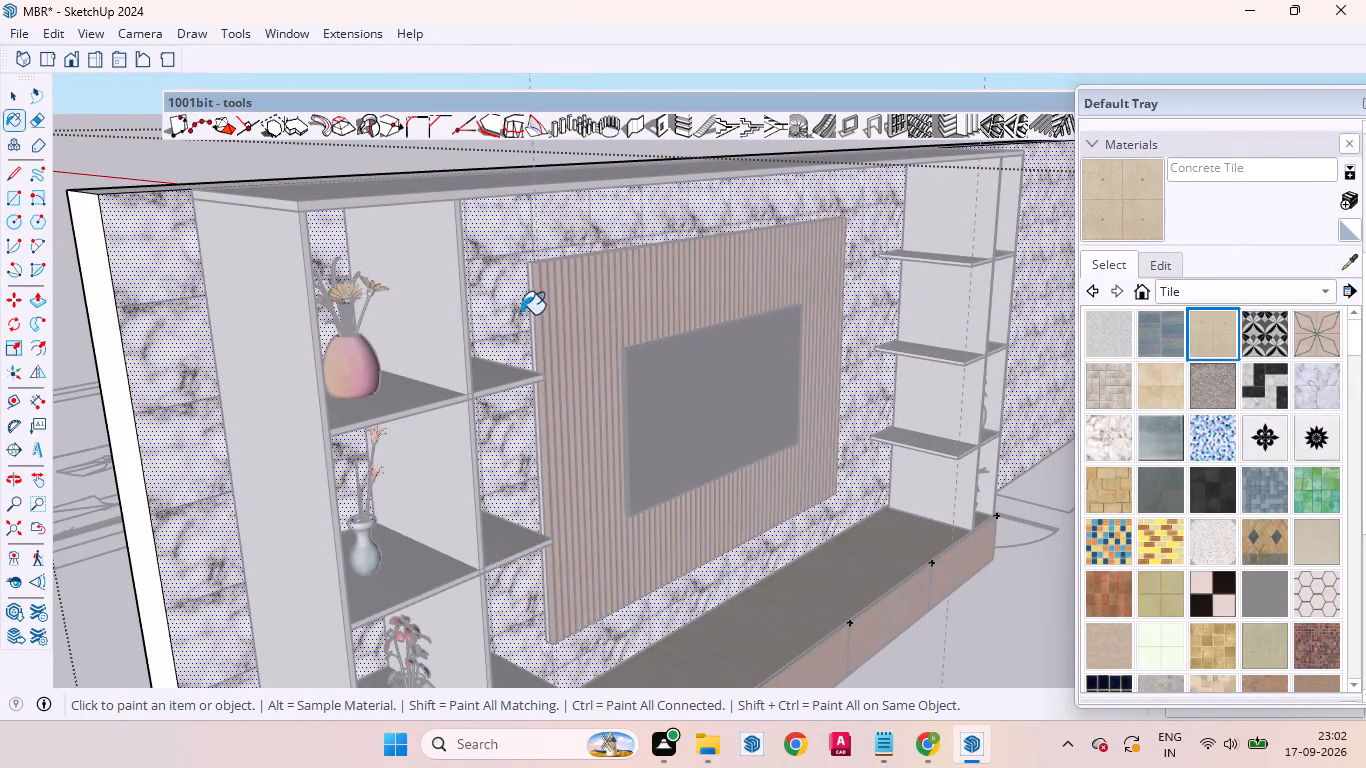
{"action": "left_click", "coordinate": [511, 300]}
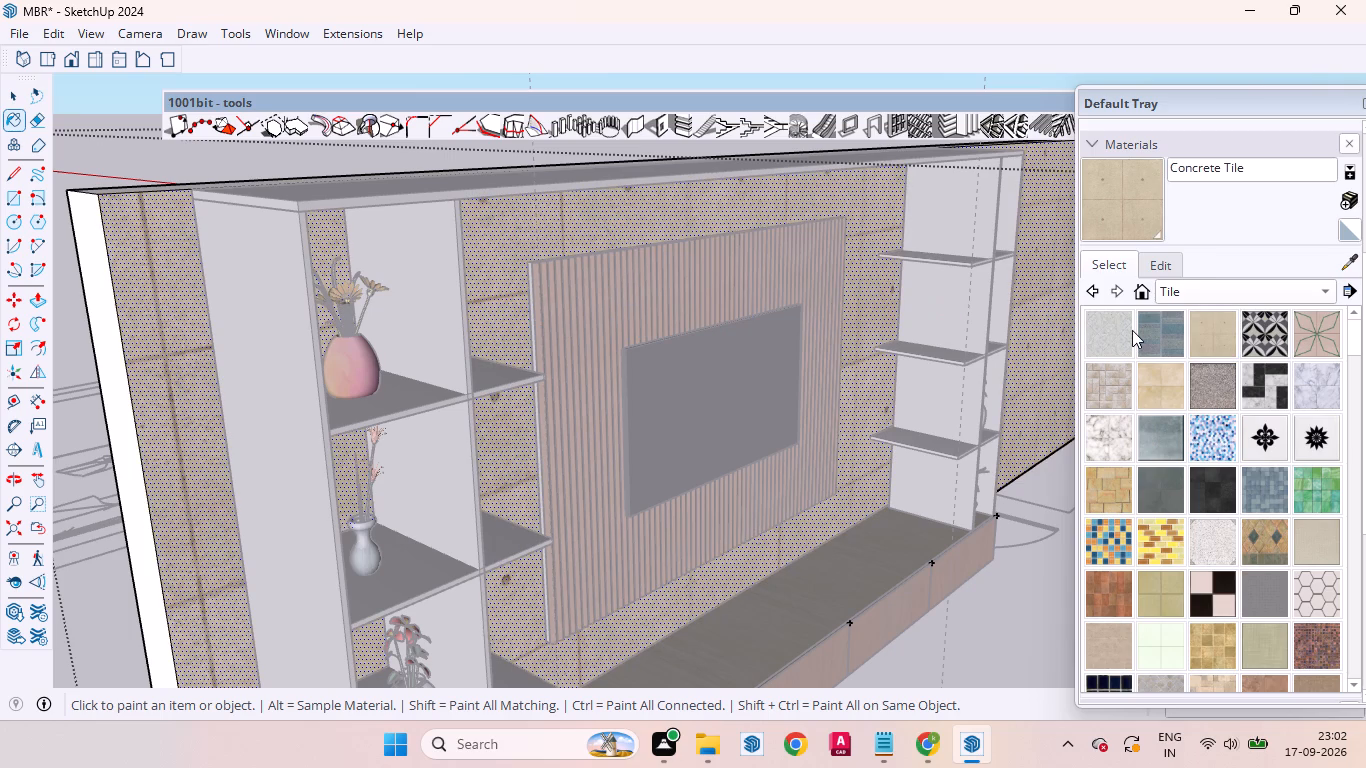
Paint the wall face behind the TV unit with Basic Tile from the Tile materials and close the wall group.
{"action": "left_click", "coordinate": [1093, 339]}
{"action": "left_click", "coordinate": [508, 277]}
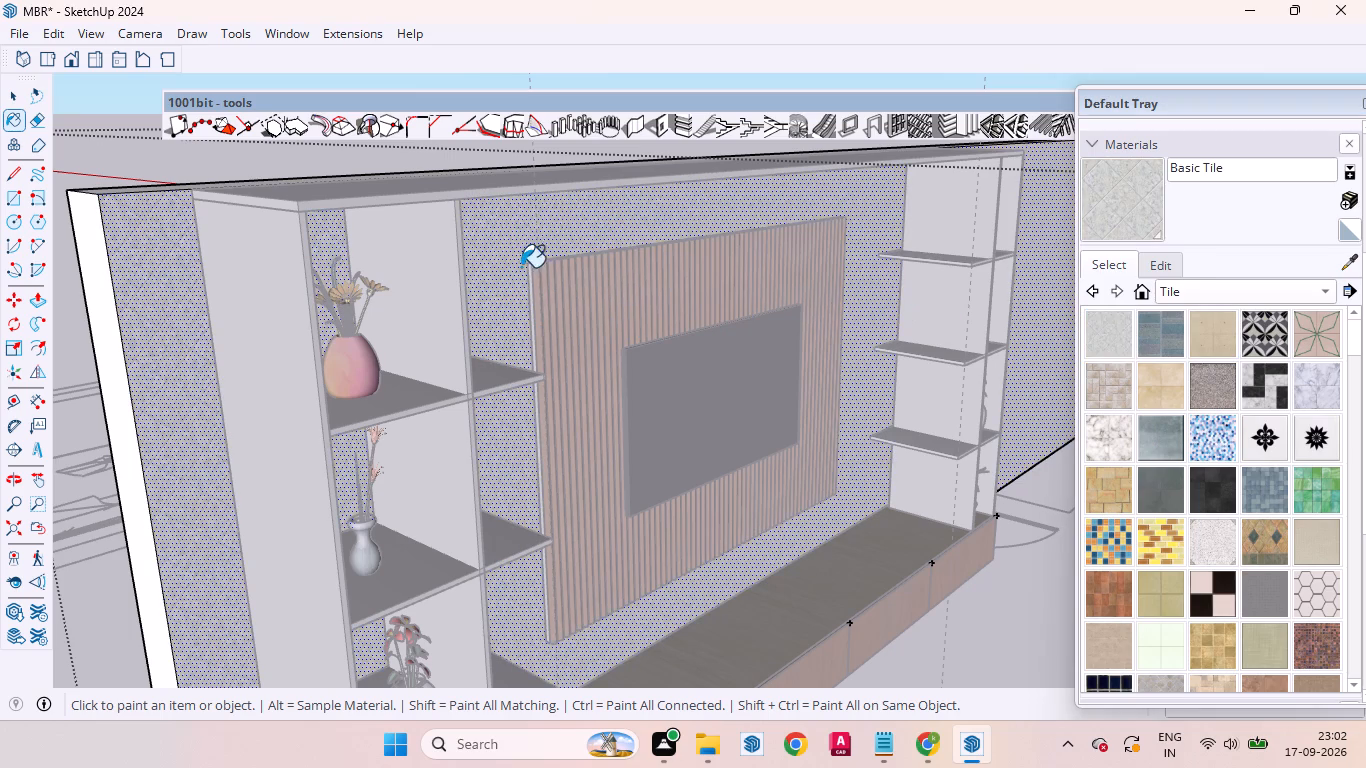
{"action": "scroll", "coordinate": [582, 288], "scroll_direction": "down", "scroll_amount": 5}
{"action": "key", "text": "space"}
{"action": "left_click", "coordinate": [214, 354]}
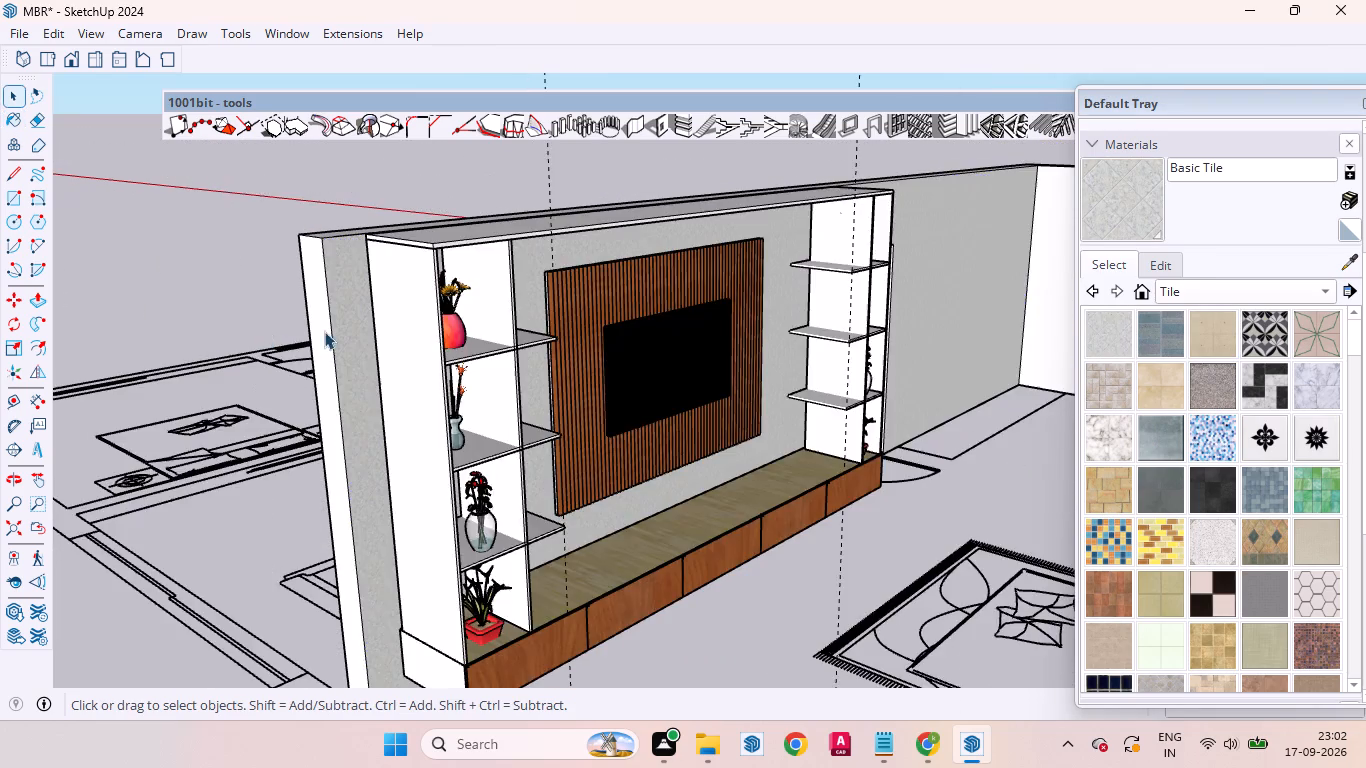
Examine the TV unit against the newly tiled wall from the front, from above and close to the shelves.
{"action": "scroll", "coordinate": [403, 341], "scroll_direction": "down", "scroll_amount": 5}
{"action": "middle_click_drag", "start_coordinate": [723, 421], "coordinate": [365, 363]}
{"action": "scroll", "coordinate": [477, 354], "scroll_direction": "up", "scroll_amount": 7}
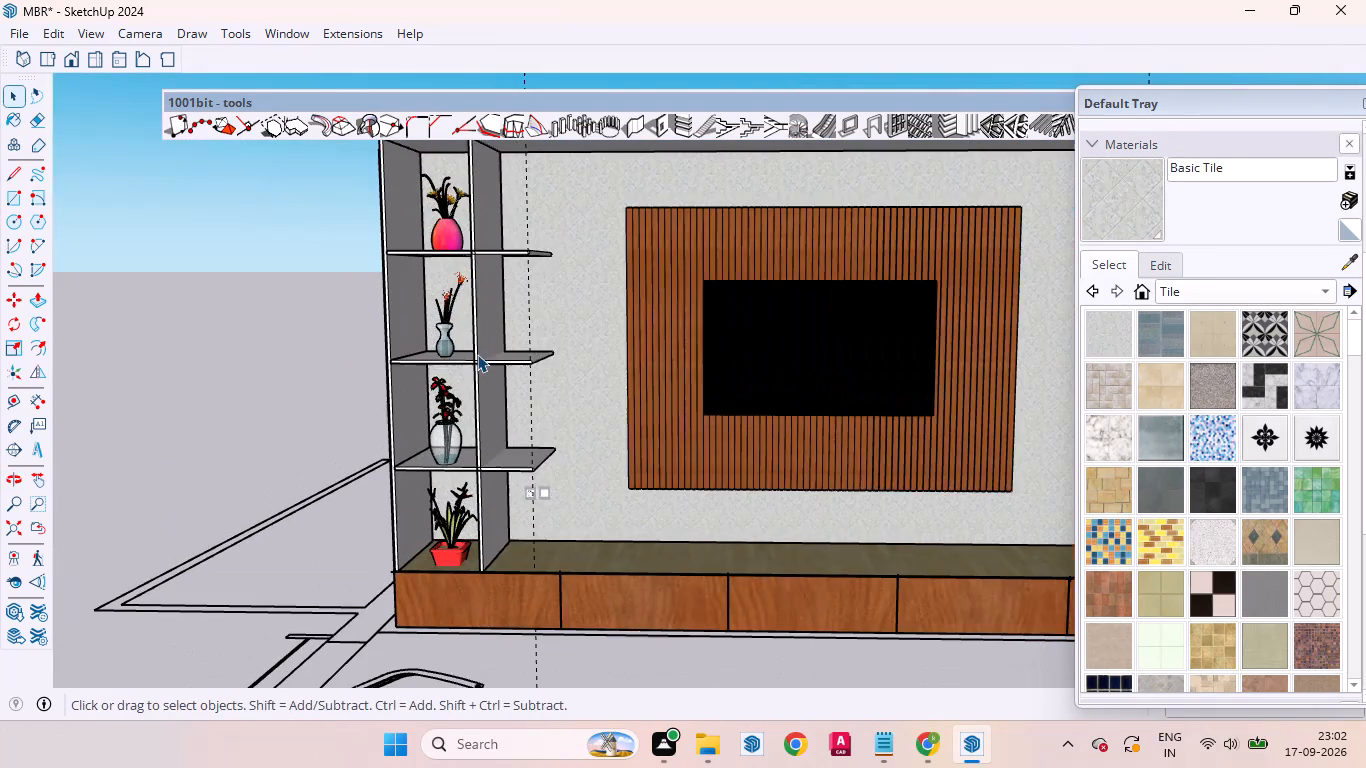
{"action": "scroll", "coordinate": [591, 512], "scroll_direction": "up", "scroll_amount": 5}
{"action": "scroll", "coordinate": [546, 403], "scroll_direction": "down", "scroll_amount": 6}
{"action": "scroll", "coordinate": [632, 483], "scroll_direction": "up", "scroll_amount": 2}
{"action": "middle_click_drag", "start_coordinate": [635, 507], "coordinate": [626, 710]}
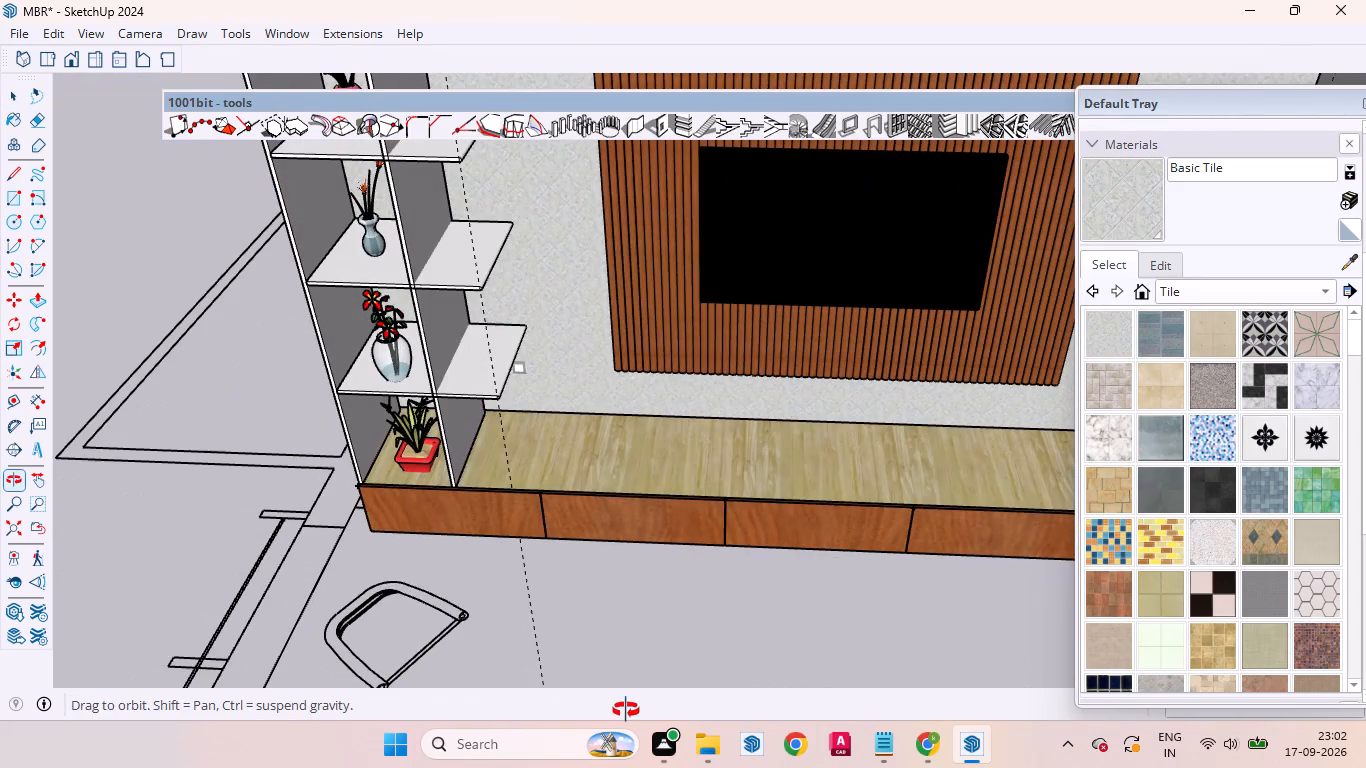
{"action": "middle_click_drag", "start_coordinate": [626, 710], "coordinate": [628, 692]}
{"action": "scroll", "coordinate": [535, 434], "scroll_direction": "down", "scroll_amount": 6}
{"action": "middle_click_drag", "start_coordinate": [501, 470], "coordinate": [590, 283]}
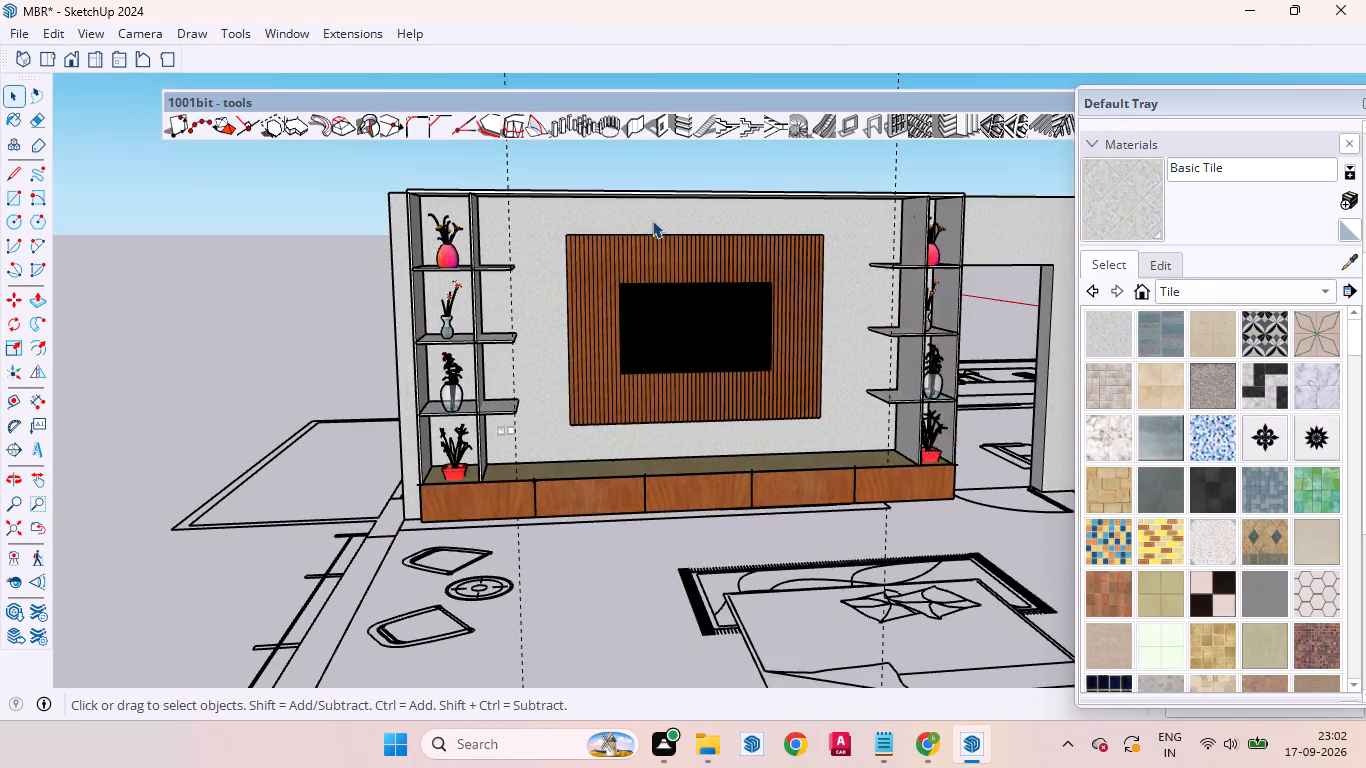
{"action": "scroll", "coordinate": [473, 237], "scroll_direction": "up", "scroll_amount": 8}
{"action": "scroll", "coordinate": [326, 200], "scroll_direction": "up", "scroll_amount": 6}
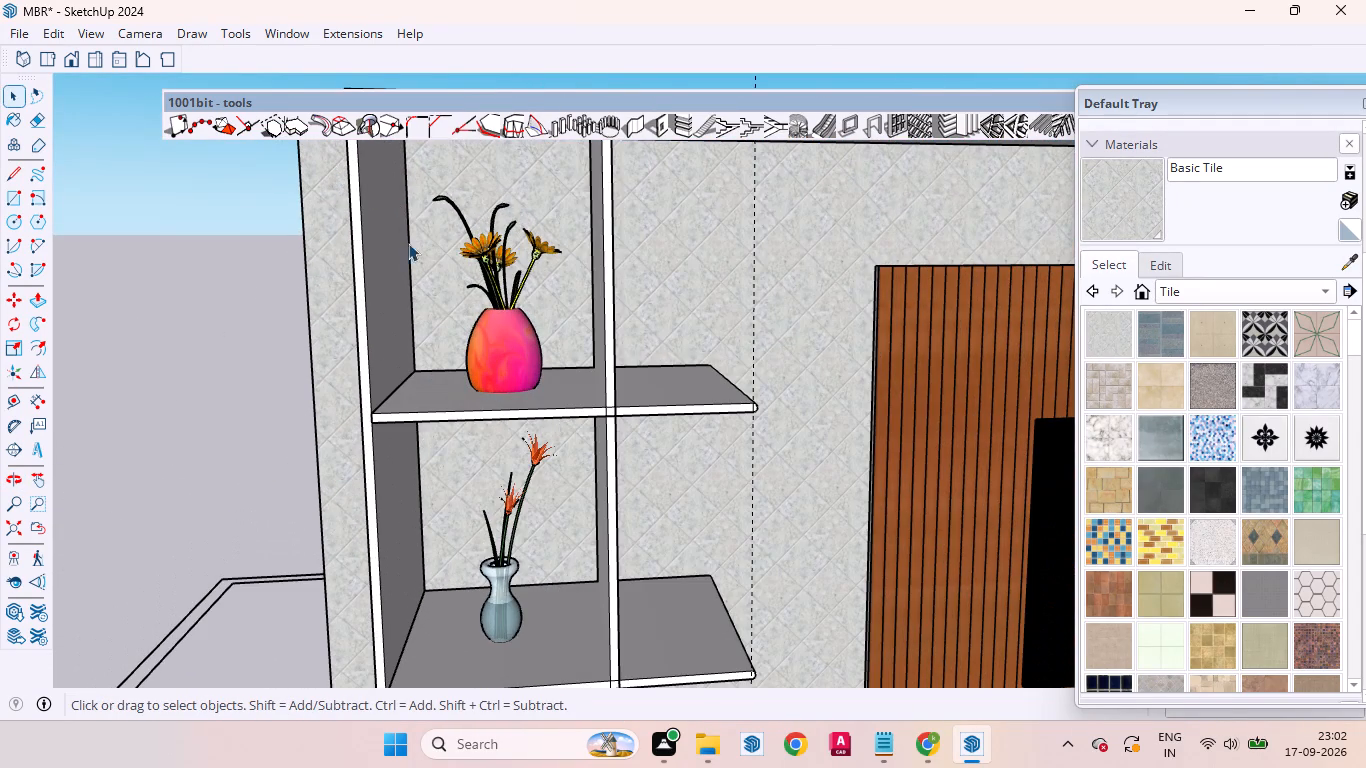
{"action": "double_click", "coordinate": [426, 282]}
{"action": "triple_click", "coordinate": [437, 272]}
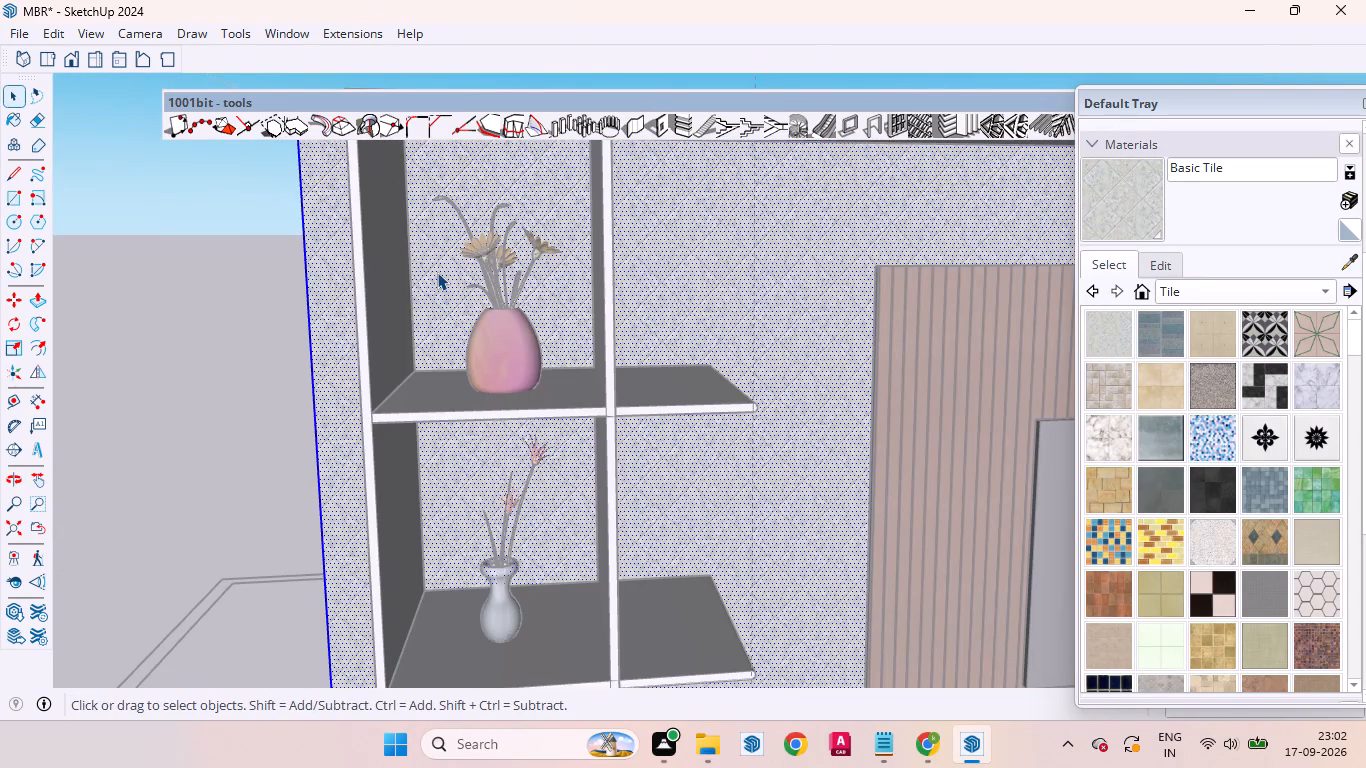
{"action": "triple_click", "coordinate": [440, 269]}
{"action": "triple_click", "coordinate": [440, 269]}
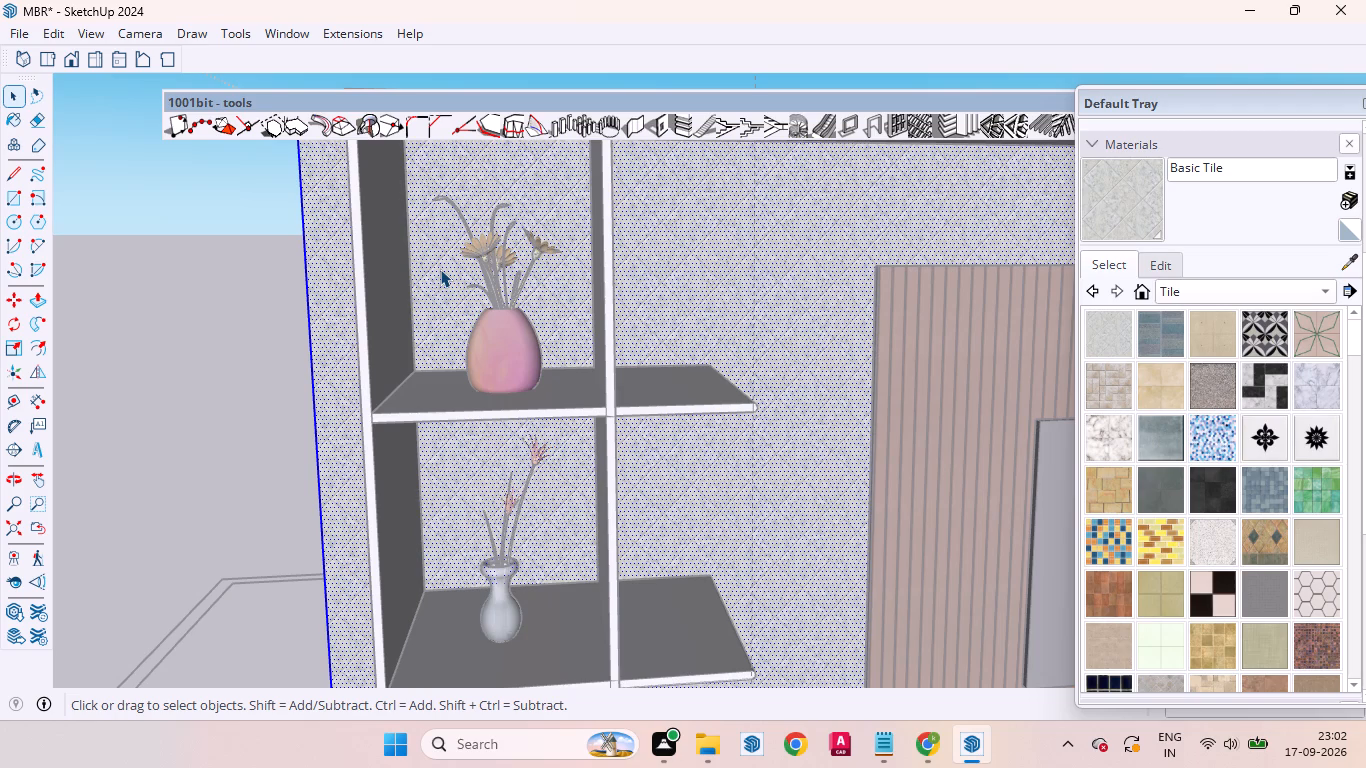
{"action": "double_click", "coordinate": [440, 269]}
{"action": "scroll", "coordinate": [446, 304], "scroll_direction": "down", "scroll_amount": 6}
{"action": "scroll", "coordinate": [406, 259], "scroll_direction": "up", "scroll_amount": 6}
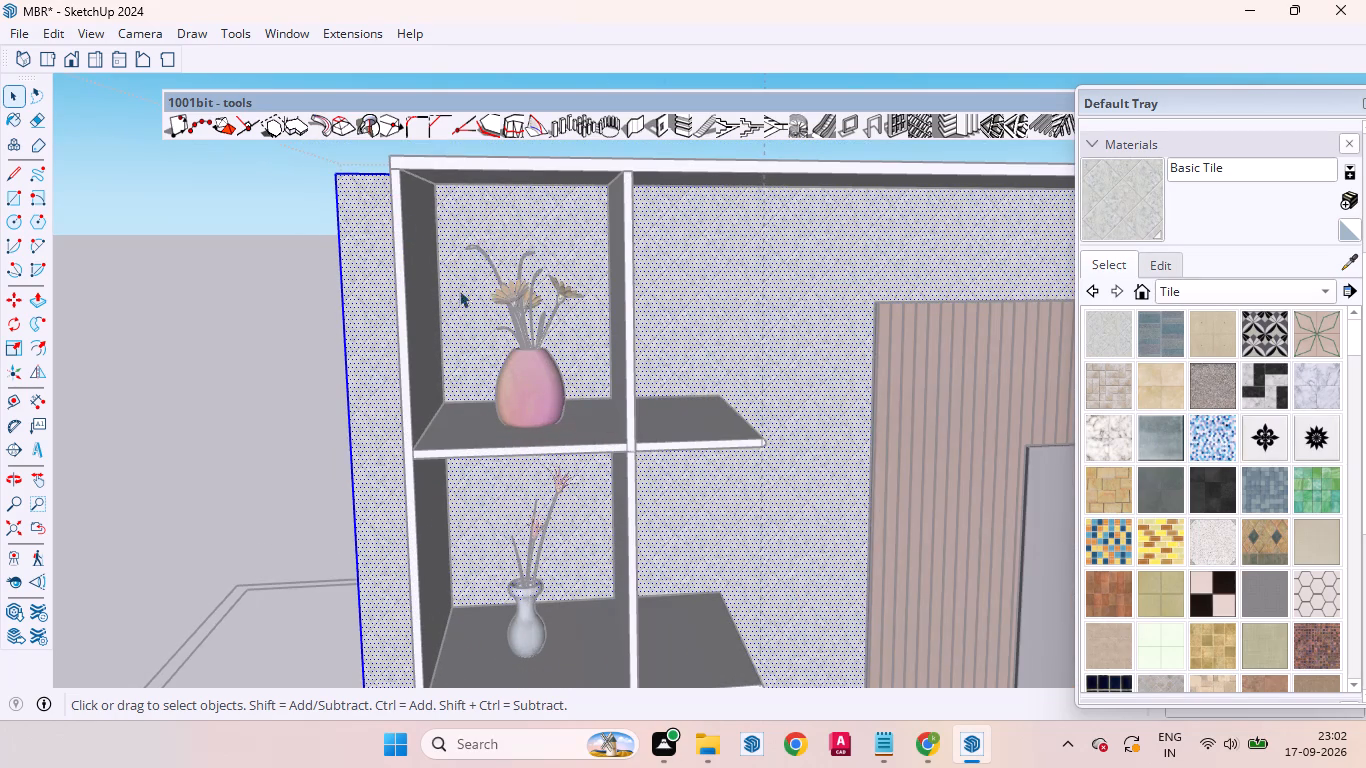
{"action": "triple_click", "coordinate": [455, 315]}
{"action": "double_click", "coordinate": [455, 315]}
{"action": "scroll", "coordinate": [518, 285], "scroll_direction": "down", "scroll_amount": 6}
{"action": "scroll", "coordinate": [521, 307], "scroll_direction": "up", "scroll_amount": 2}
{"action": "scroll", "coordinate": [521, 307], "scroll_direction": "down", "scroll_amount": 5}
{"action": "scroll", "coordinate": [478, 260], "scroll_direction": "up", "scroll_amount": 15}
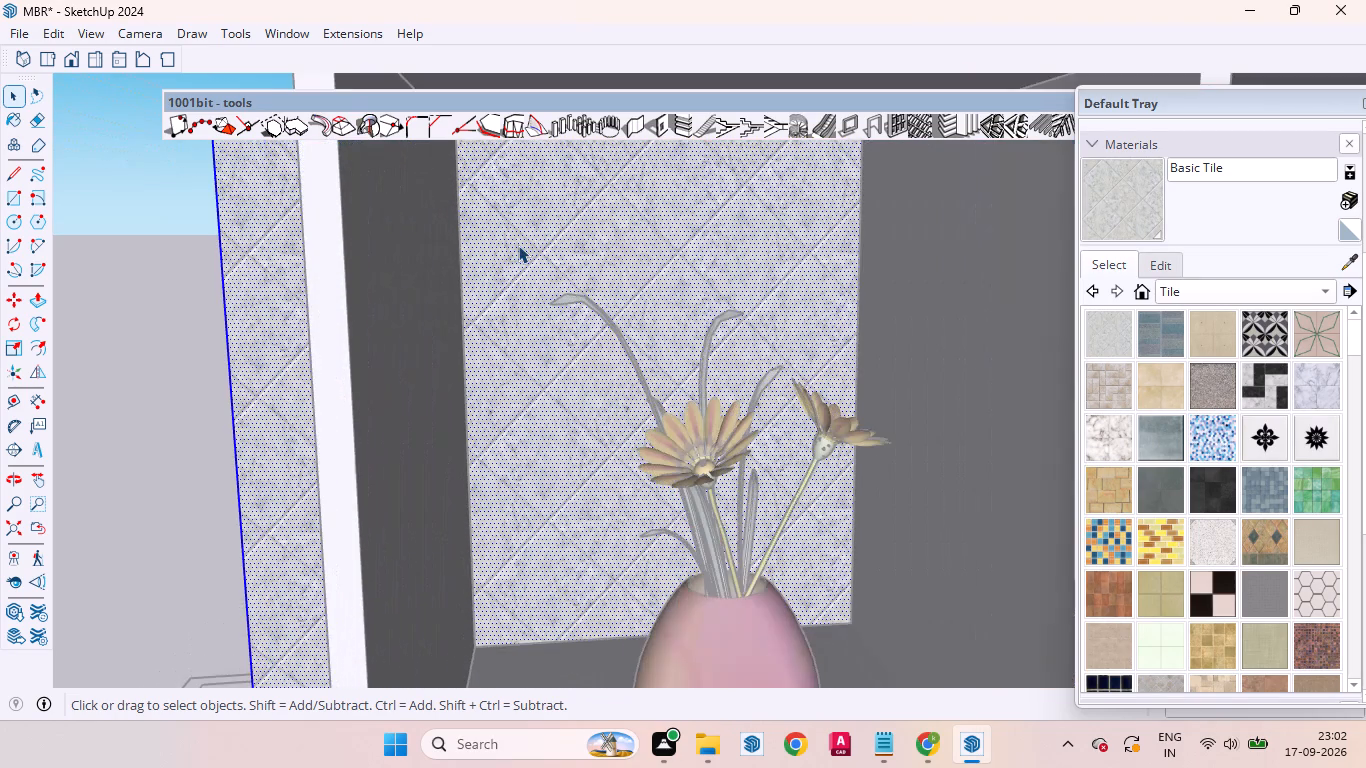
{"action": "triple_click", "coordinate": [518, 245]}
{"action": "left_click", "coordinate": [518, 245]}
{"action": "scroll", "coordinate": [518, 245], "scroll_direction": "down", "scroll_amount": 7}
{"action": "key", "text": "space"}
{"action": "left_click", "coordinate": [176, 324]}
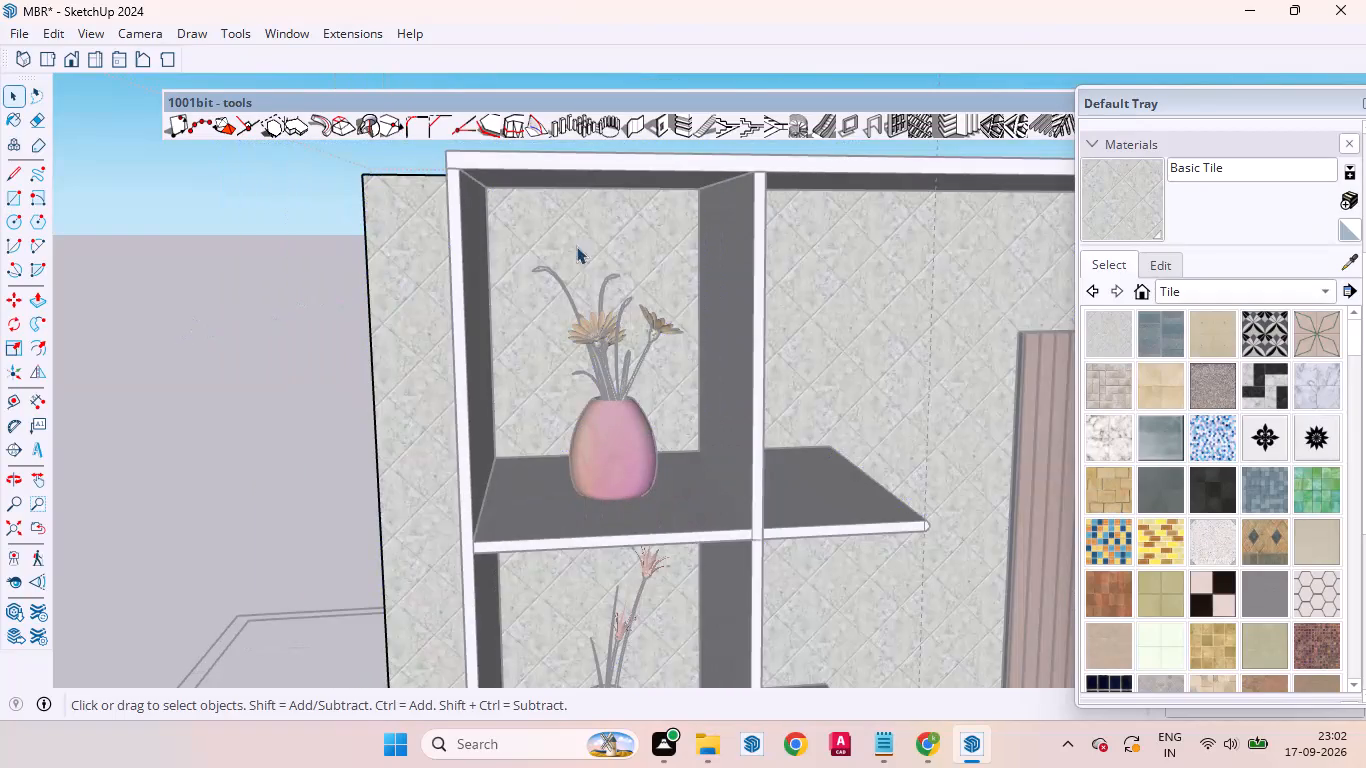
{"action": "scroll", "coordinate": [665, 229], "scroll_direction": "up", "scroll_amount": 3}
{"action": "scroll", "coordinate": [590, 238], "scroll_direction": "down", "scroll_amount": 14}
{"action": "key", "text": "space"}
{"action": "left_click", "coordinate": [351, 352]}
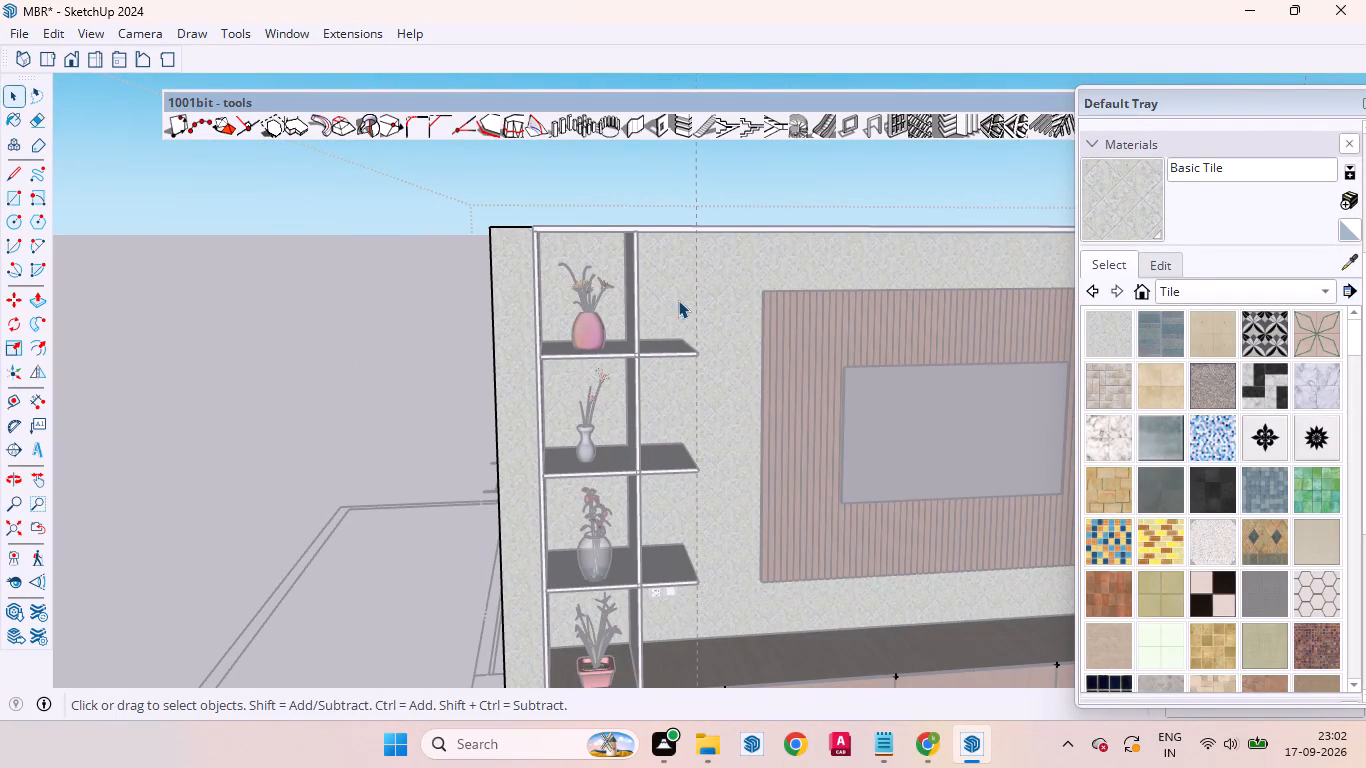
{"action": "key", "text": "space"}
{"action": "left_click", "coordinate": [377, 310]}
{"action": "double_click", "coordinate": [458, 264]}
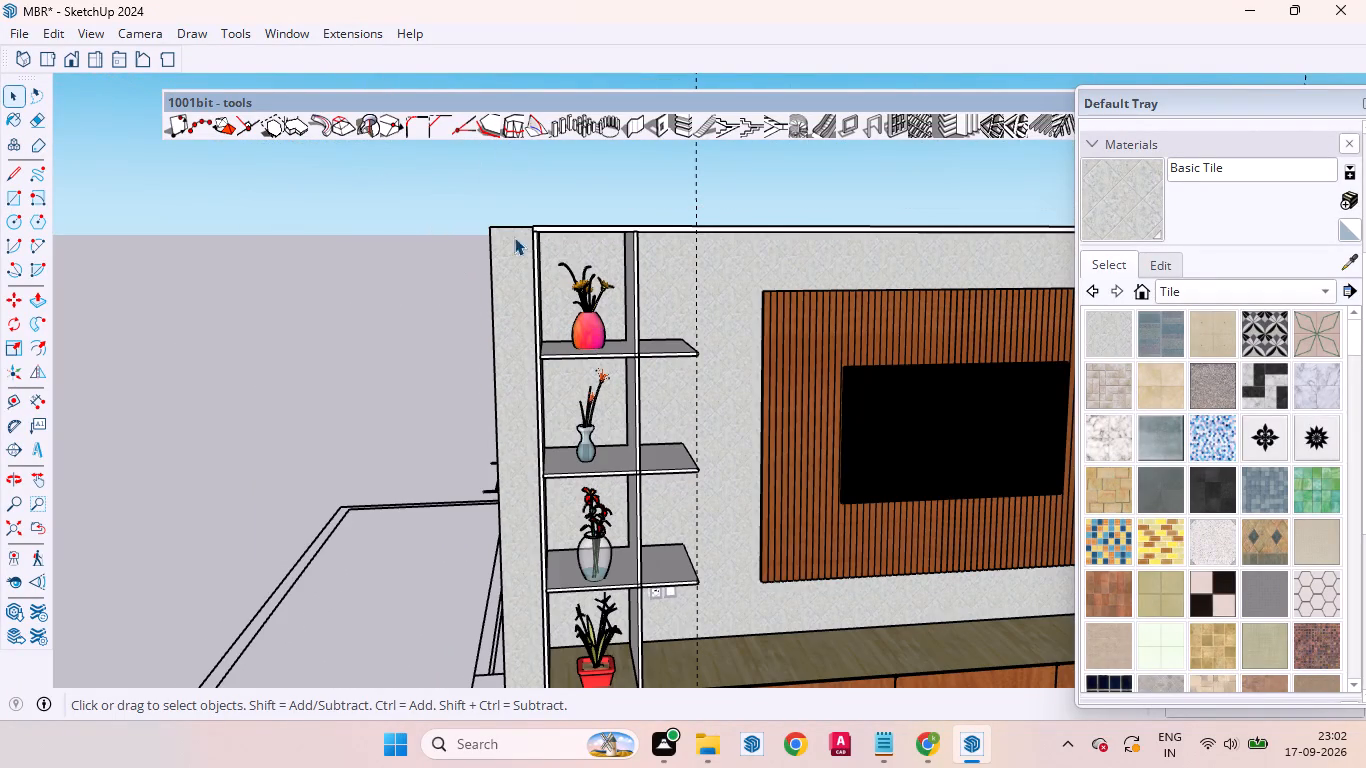
Open the TV unit's top panel for editing and sample Wood Cherry Original from the slatted TV back panel.
{"action": "scroll", "coordinate": [582, 227], "scroll_direction": "up", "scroll_amount": 6}
{"action": "scroll", "coordinate": [568, 191], "scroll_direction": "down", "scroll_amount": 17}
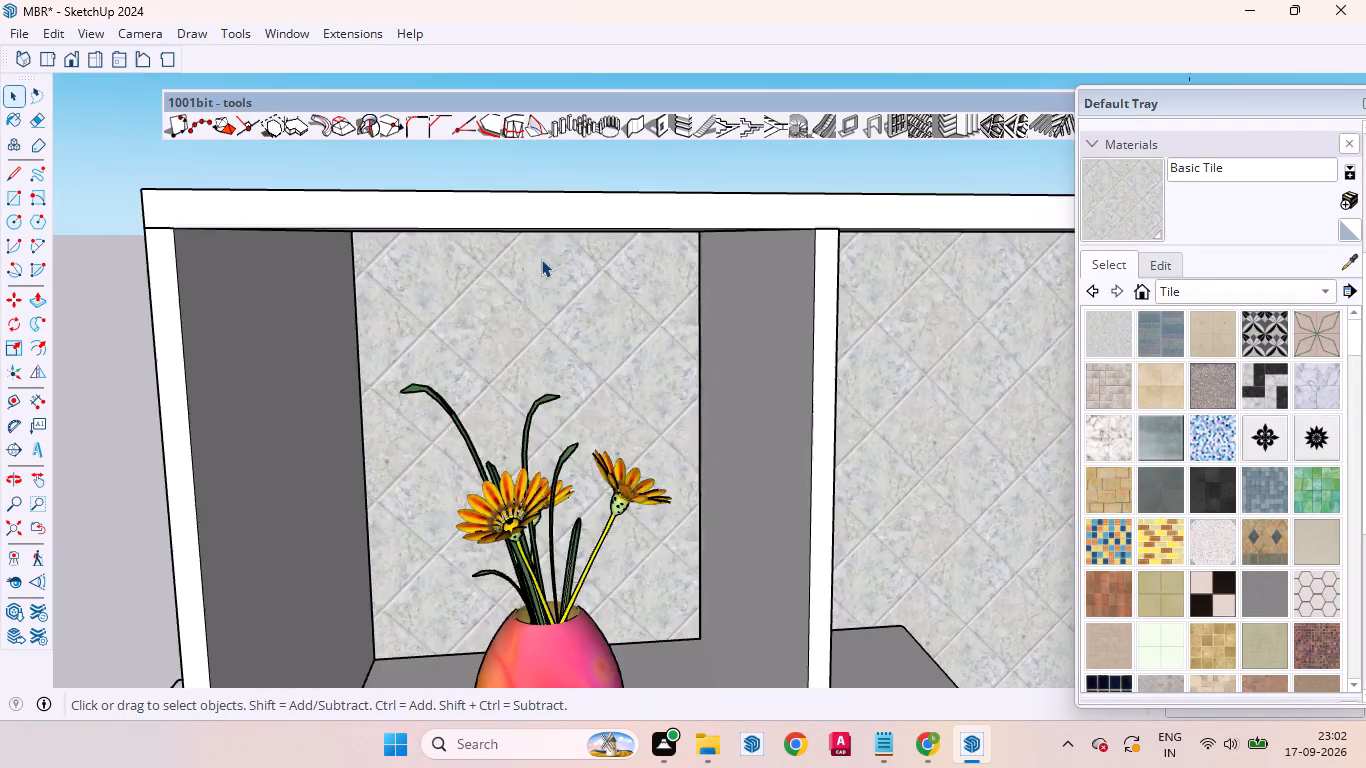
{"action": "scroll", "coordinate": [541, 259], "scroll_direction": "down", "scroll_amount": 10}
{"action": "scroll", "coordinate": [817, 292], "scroll_direction": "up", "scroll_amount": 5}
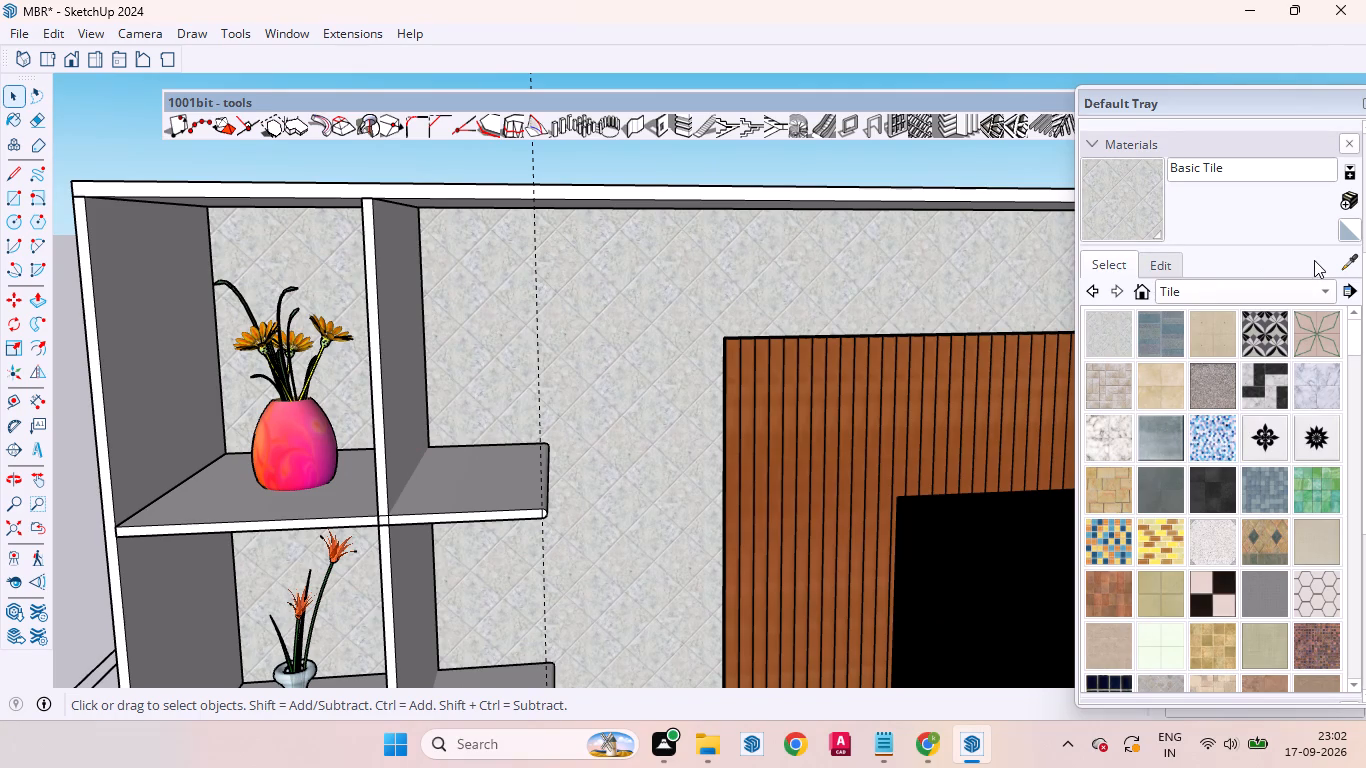
{"action": "double_click", "coordinate": [495, 184]}
{"action": "scroll", "coordinate": [494, 184], "scroll_direction": "down", "scroll_amount": 6}
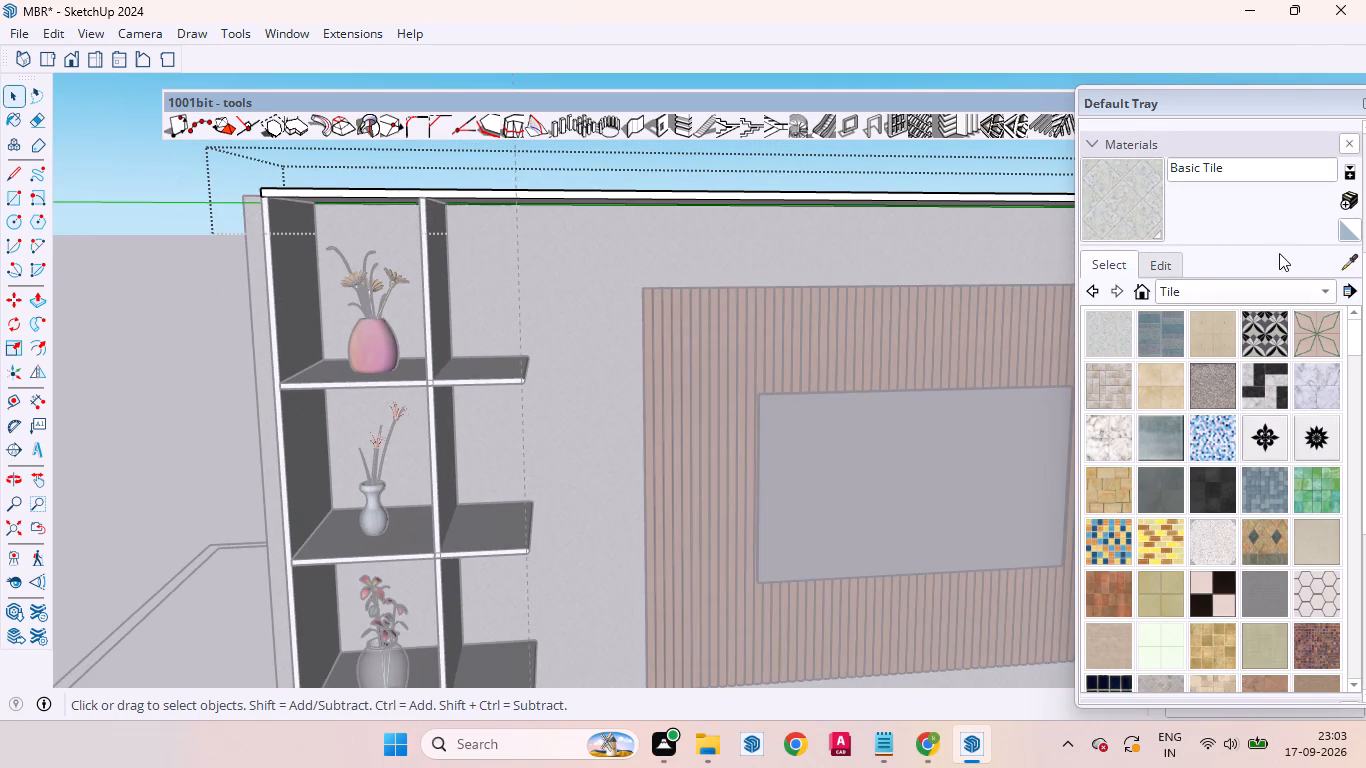
{"action": "left_click", "coordinate": [1345, 263]}
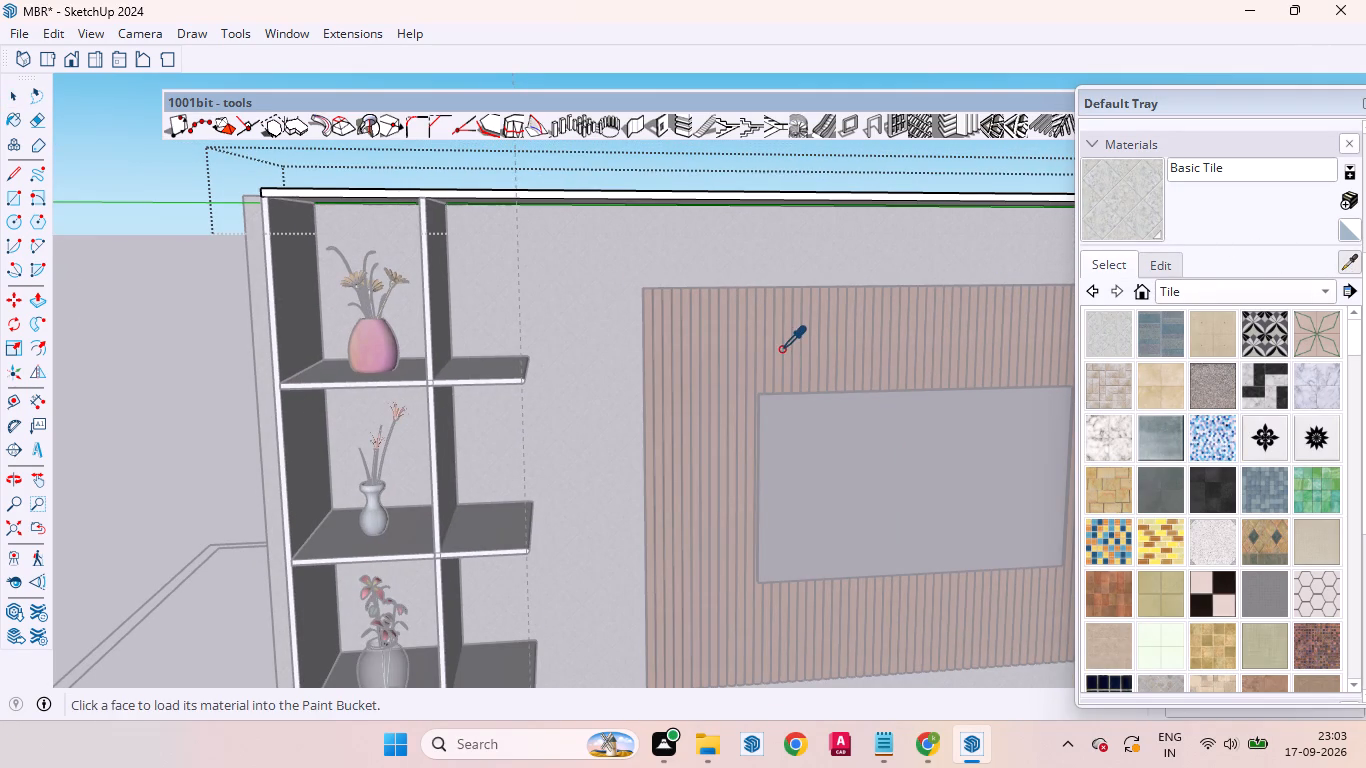
{"action": "left_click", "coordinate": [781, 349]}
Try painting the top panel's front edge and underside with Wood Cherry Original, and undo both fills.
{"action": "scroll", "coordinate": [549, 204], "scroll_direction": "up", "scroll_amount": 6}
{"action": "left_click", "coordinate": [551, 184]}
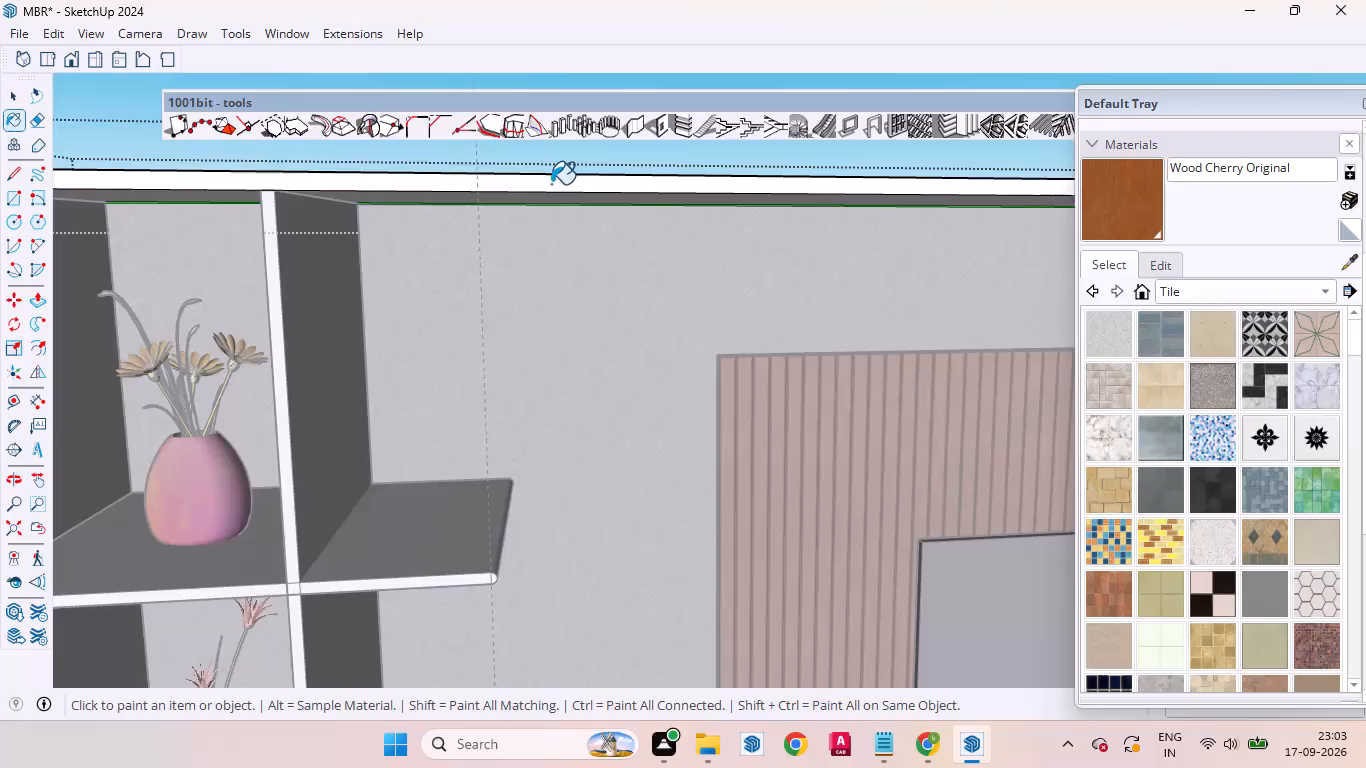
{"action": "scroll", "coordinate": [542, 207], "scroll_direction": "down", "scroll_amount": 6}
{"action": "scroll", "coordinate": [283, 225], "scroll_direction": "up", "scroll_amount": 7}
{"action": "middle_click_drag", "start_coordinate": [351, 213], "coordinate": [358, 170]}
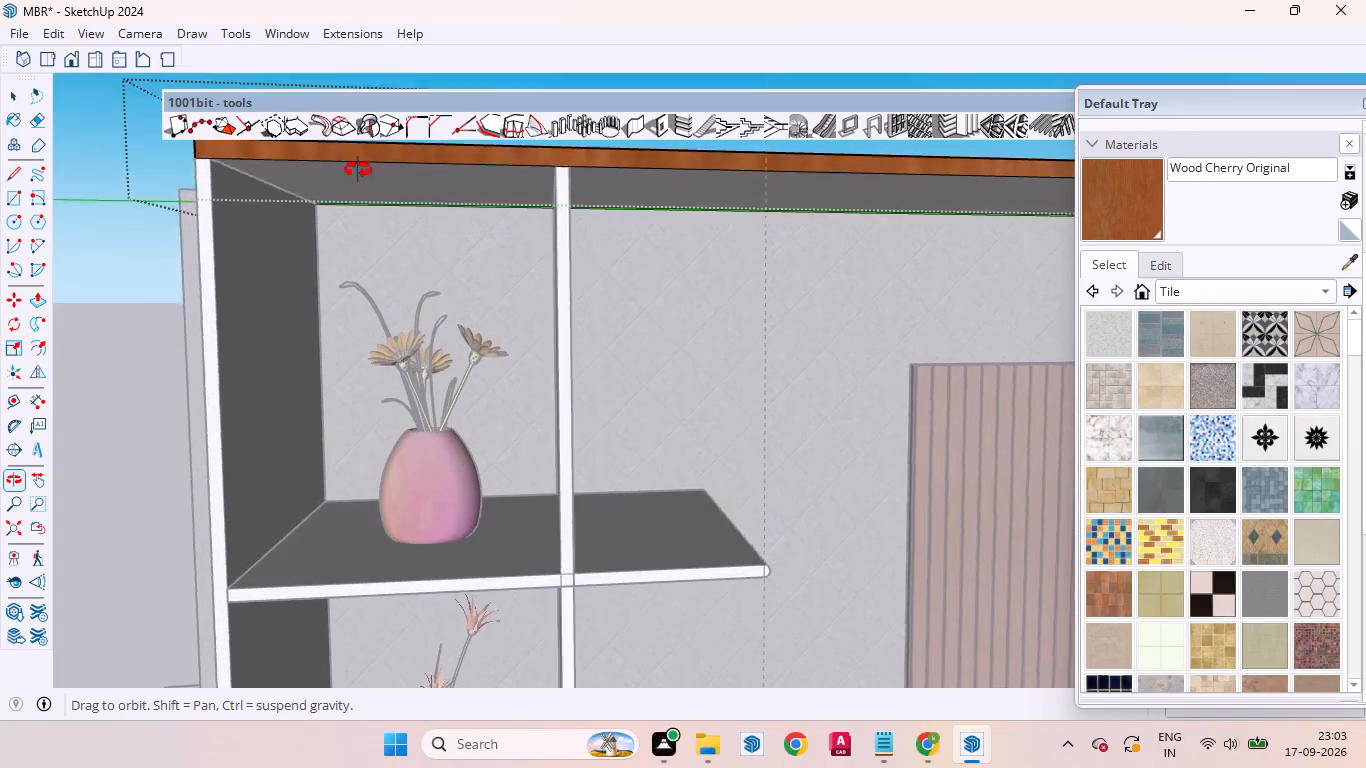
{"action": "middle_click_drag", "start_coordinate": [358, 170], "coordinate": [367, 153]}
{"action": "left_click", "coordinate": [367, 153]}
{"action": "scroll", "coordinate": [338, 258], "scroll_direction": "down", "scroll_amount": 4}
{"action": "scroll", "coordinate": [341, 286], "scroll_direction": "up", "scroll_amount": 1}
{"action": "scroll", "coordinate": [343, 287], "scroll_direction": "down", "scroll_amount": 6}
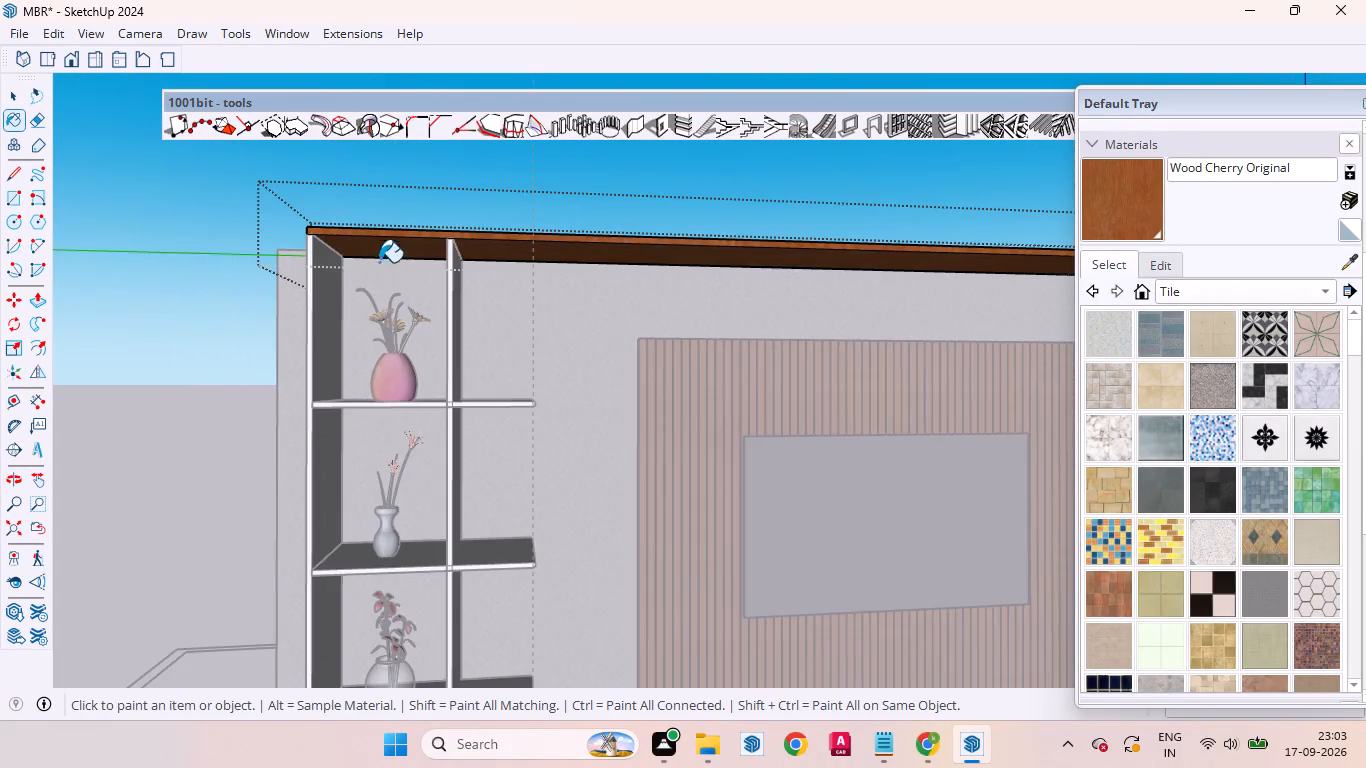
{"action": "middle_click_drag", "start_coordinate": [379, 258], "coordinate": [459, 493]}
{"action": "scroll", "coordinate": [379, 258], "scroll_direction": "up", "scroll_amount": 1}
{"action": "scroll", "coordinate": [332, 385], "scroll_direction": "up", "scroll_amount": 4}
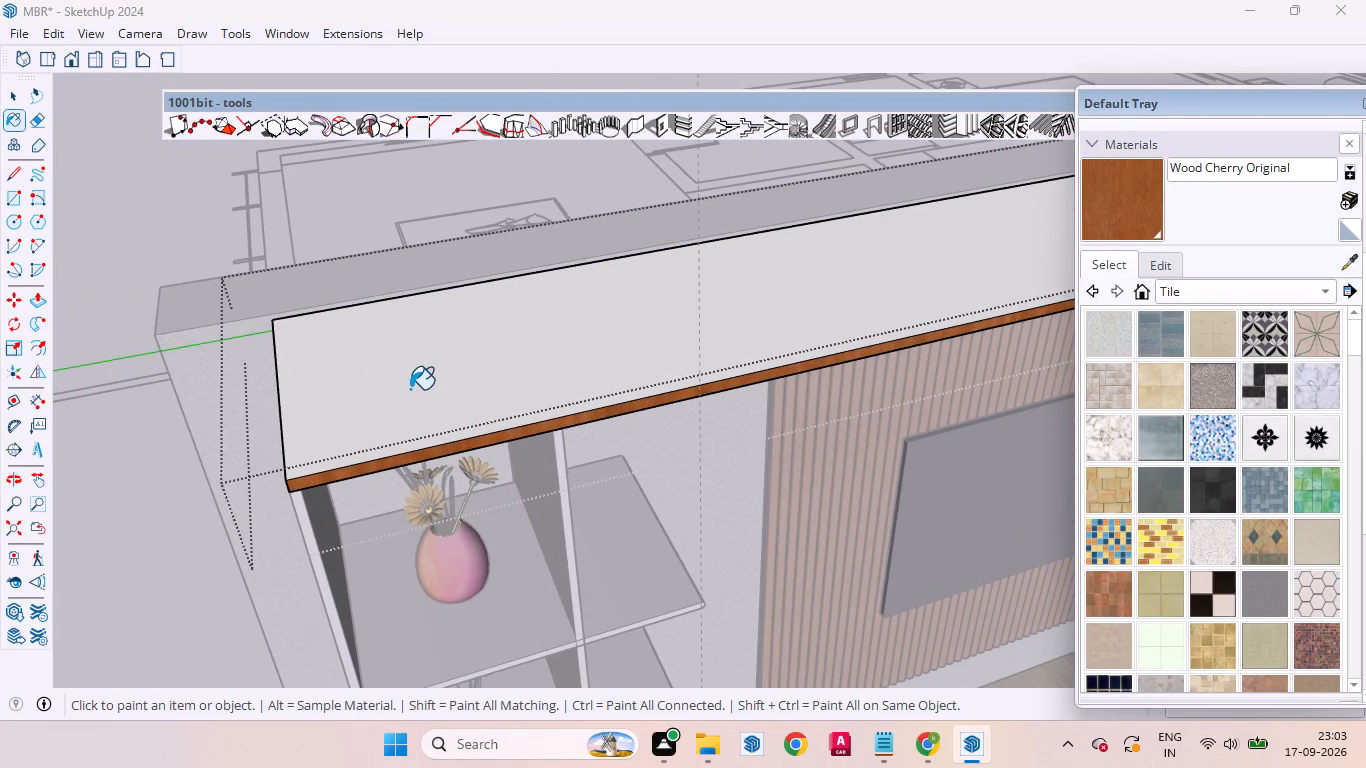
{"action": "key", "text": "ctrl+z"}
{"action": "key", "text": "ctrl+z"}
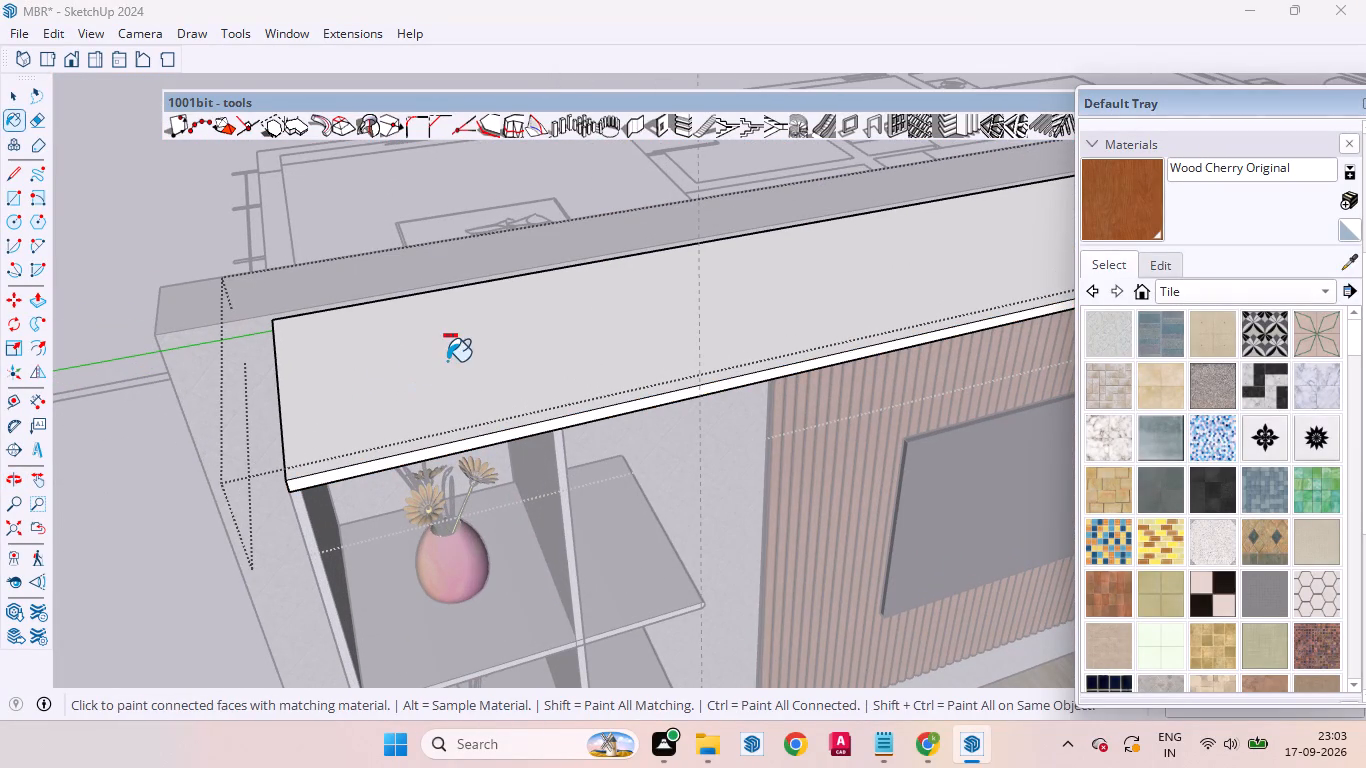
Select all of the TV unit's top panel geometry, paint it with Wood Cherry Original and close the panel group.
{"action": "key", "text": "space"}
{"action": "scroll", "coordinate": [384, 368], "scroll_direction": "down", "scroll_amount": 6}
{"action": "middle_click_drag", "start_coordinate": [545, 326], "coordinate": [511, 177]}
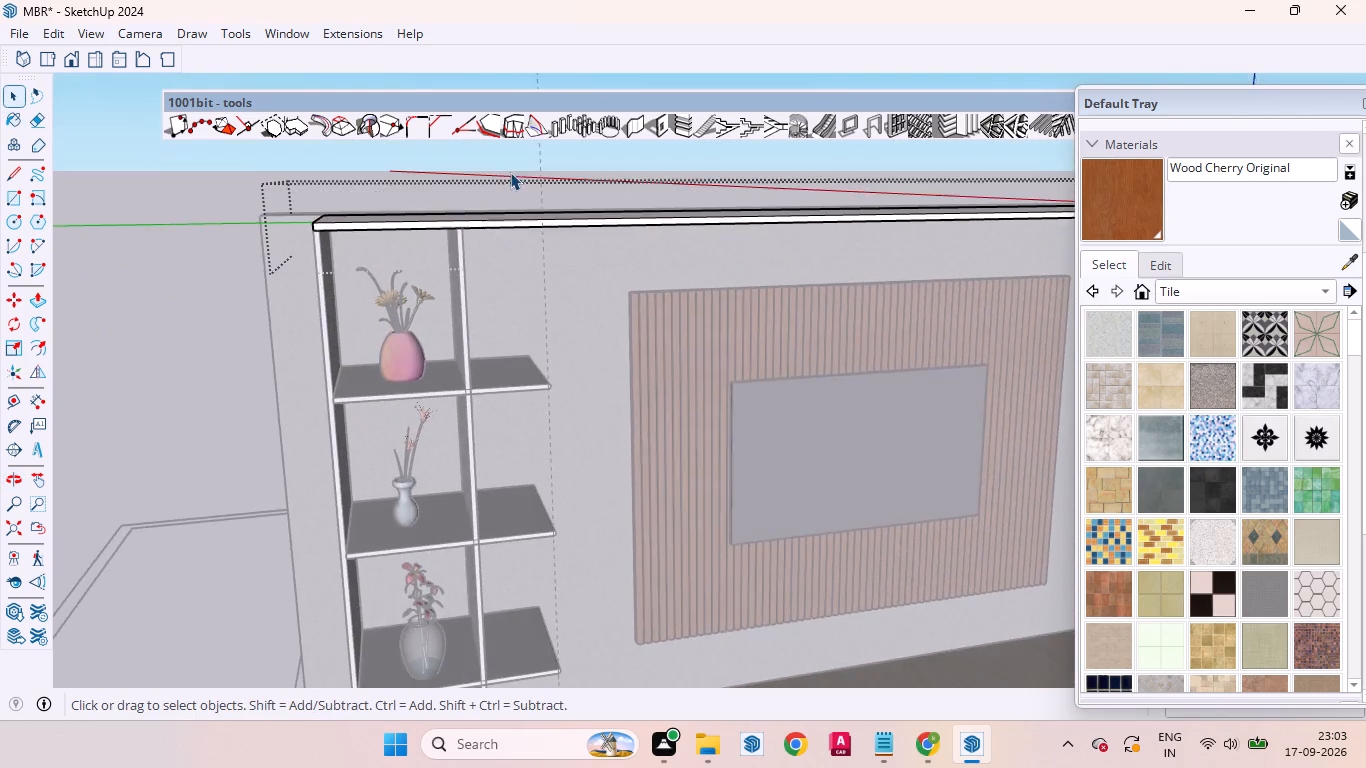
{"action": "scroll", "coordinate": [475, 198], "scroll_direction": "up", "scroll_amount": 5}
{"action": "triple_click", "coordinate": [441, 240]}
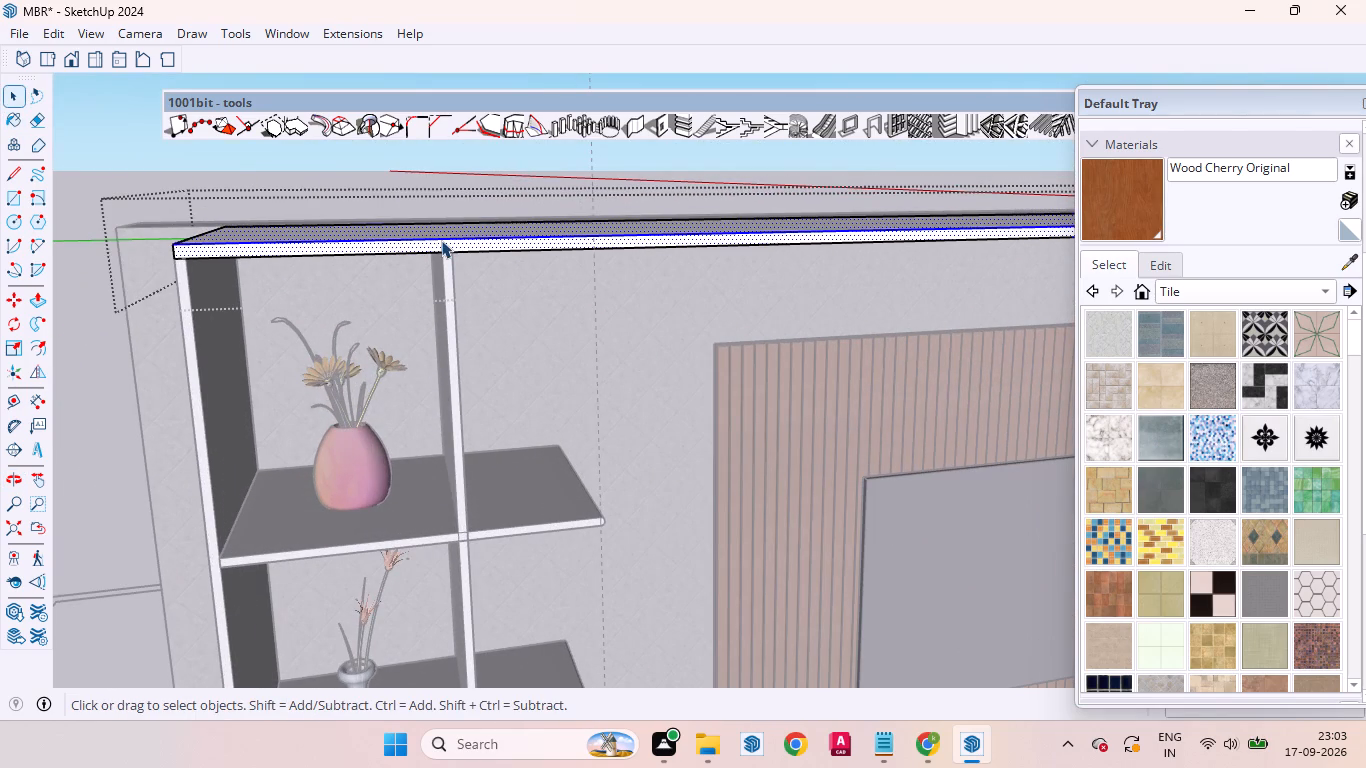
{"action": "scroll", "coordinate": [309, 257], "scroll_direction": "up", "scroll_amount": 5}
{"action": "middle_click_drag", "start_coordinate": [343, 323], "coordinate": [335, 291]}
{"action": "left_click_drag", "start_coordinate": [1086, 203], "coordinate": [1074, 222]}
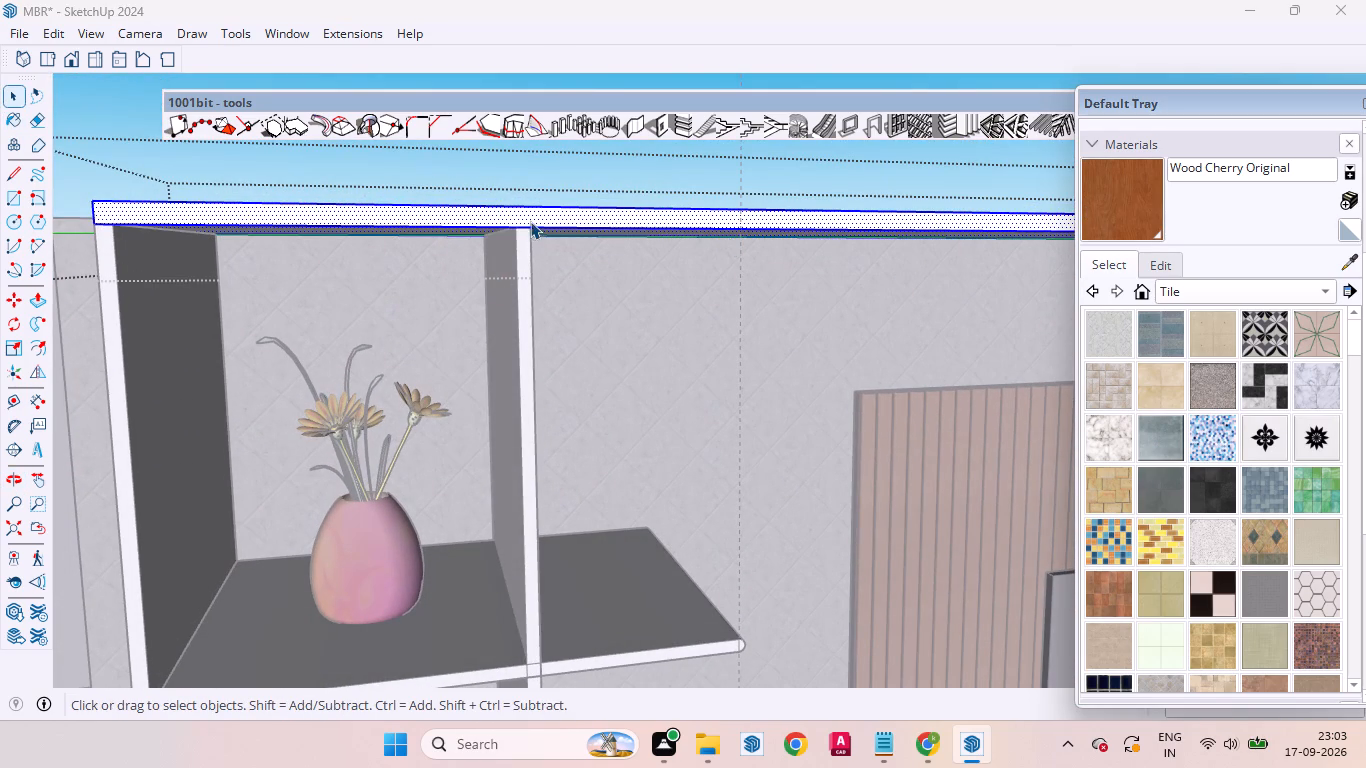
{"action": "scroll", "coordinate": [532, 219], "scroll_direction": "up", "scroll_amount": 5}
{"action": "left_click", "coordinate": [1118, 189]}
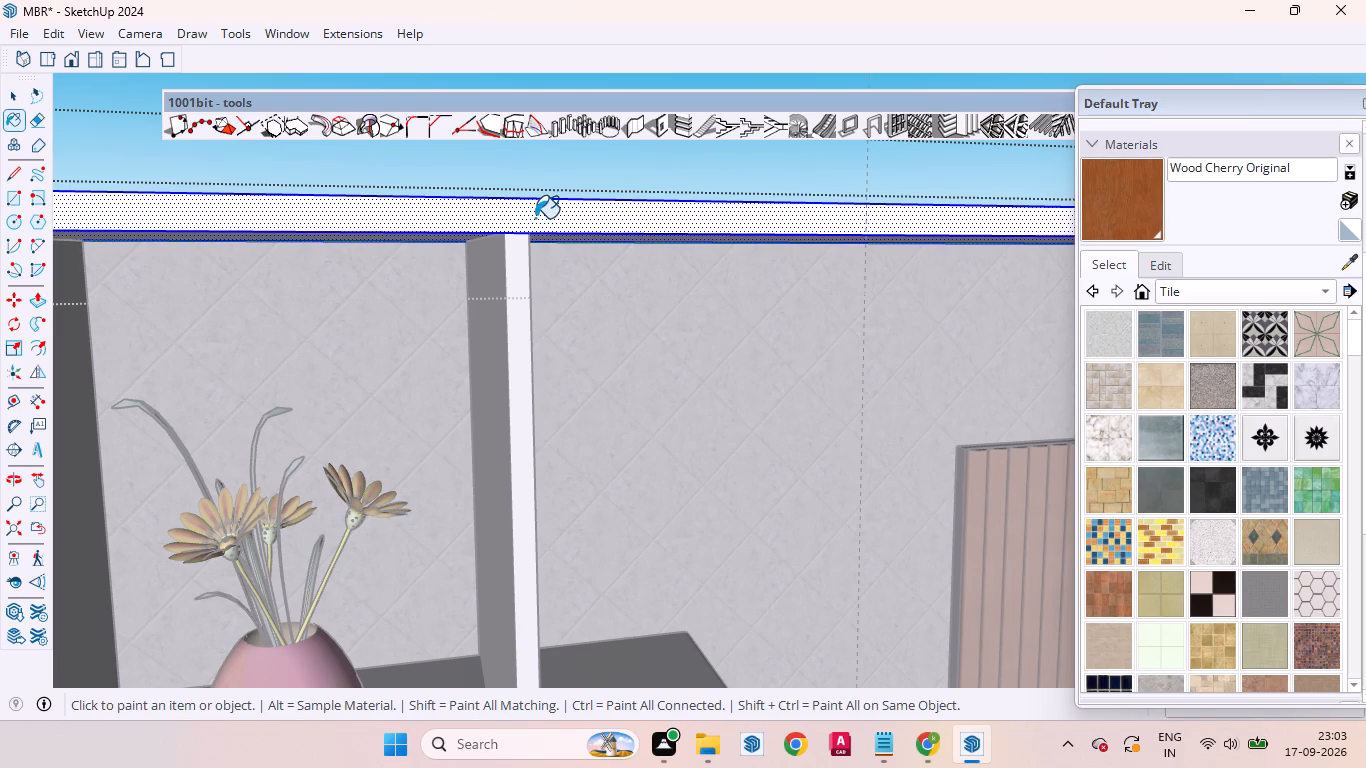
{"action": "left_click", "coordinate": [535, 218]}
{"action": "scroll", "coordinate": [533, 265], "scroll_direction": "down", "scroll_amount": 19}
{"action": "key", "text": "space"}
{"action": "left_click", "coordinate": [278, 327]}
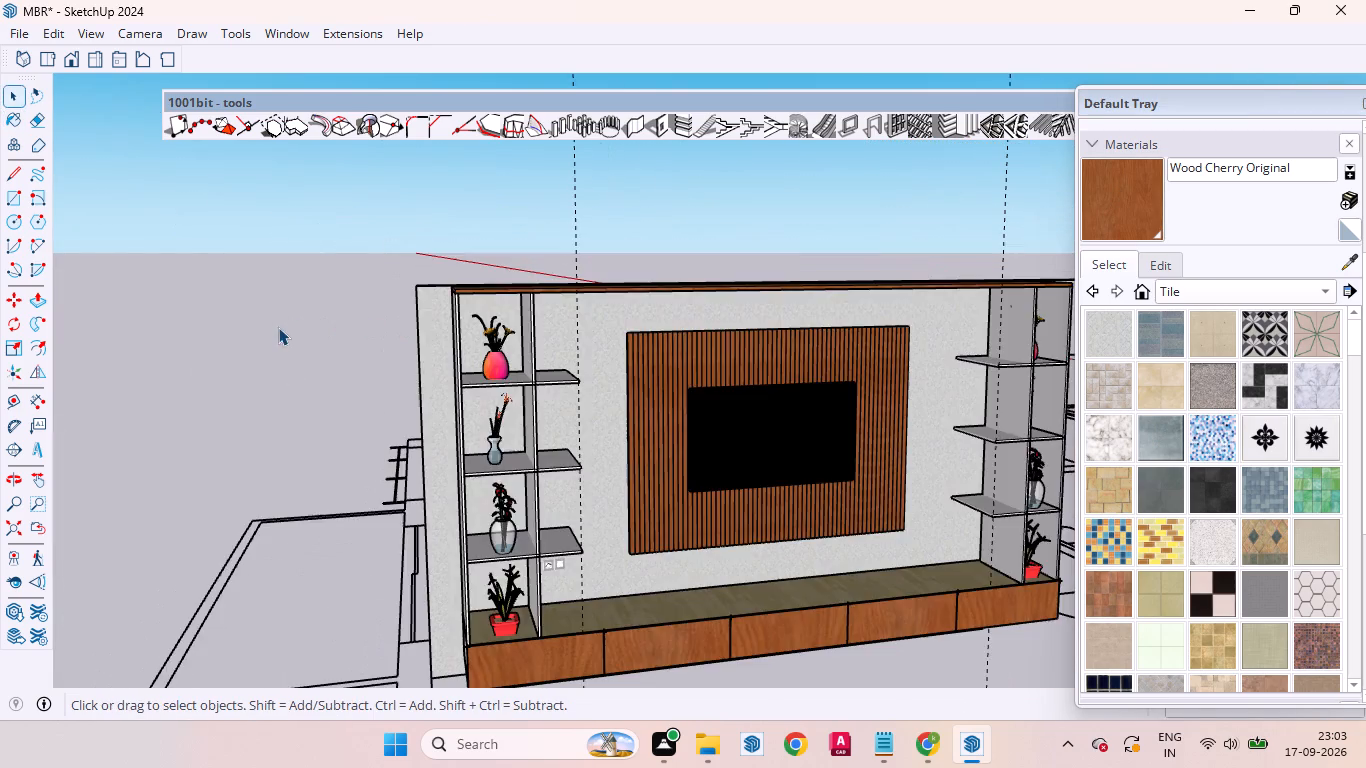
Examine the whole TV unit, its cabinet top and the unpainted left-hand shelf tower from several angles.
{"action": "scroll", "coordinate": [282, 322], "scroll_direction": "down", "scroll_amount": 7}
{"action": "scroll", "coordinate": [623, 347], "scroll_direction": "up", "scroll_amount": 6}
{"action": "scroll", "coordinate": [783, 270], "scroll_direction": "down", "scroll_amount": 6}
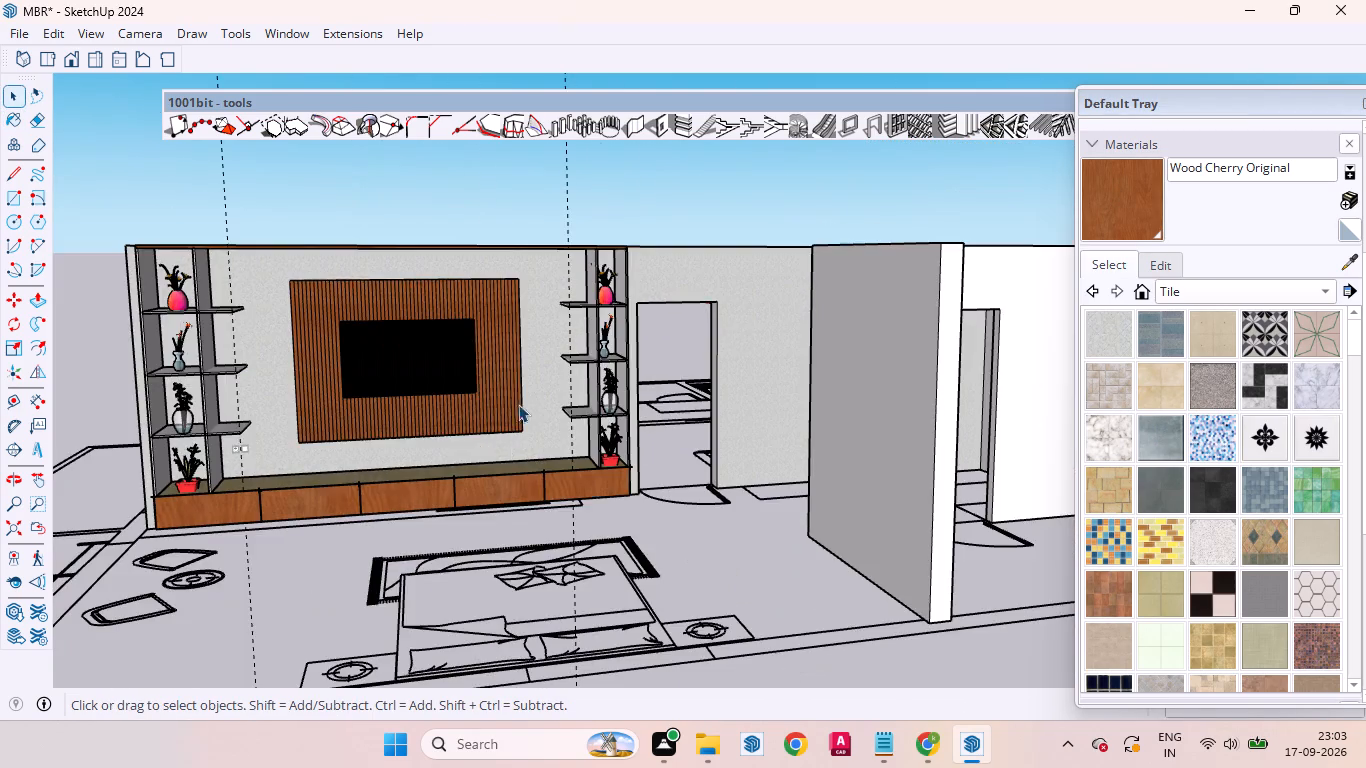
{"action": "scroll", "coordinate": [338, 439], "scroll_direction": "up", "scroll_amount": 6}
{"action": "scroll", "coordinate": [591, 404], "scroll_direction": "down", "scroll_amount": 8}
{"action": "scroll", "coordinate": [384, 401], "scroll_direction": "up", "scroll_amount": 7}
{"action": "scroll", "coordinate": [446, 482], "scroll_direction": "up", "scroll_amount": 6}
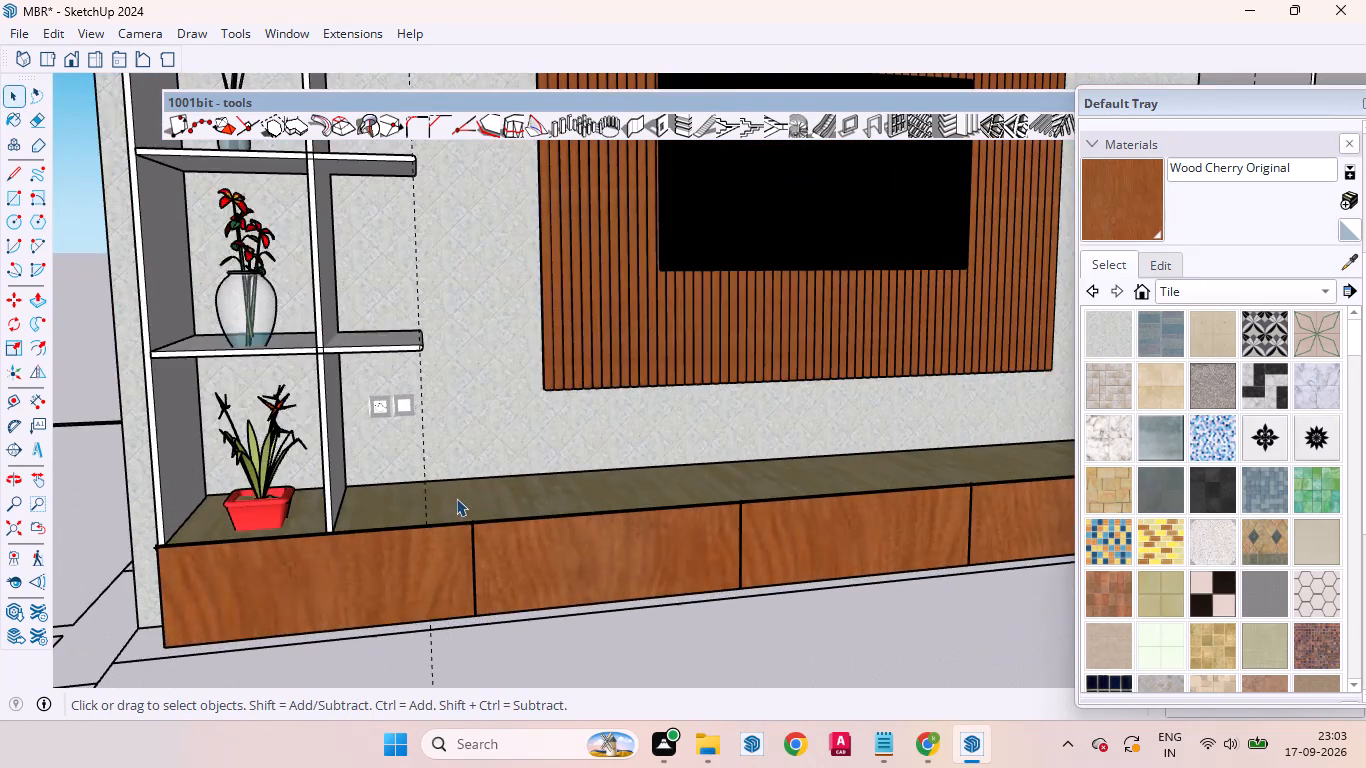
{"action": "scroll", "coordinate": [438, 536], "scroll_direction": "up", "scroll_amount": 5}
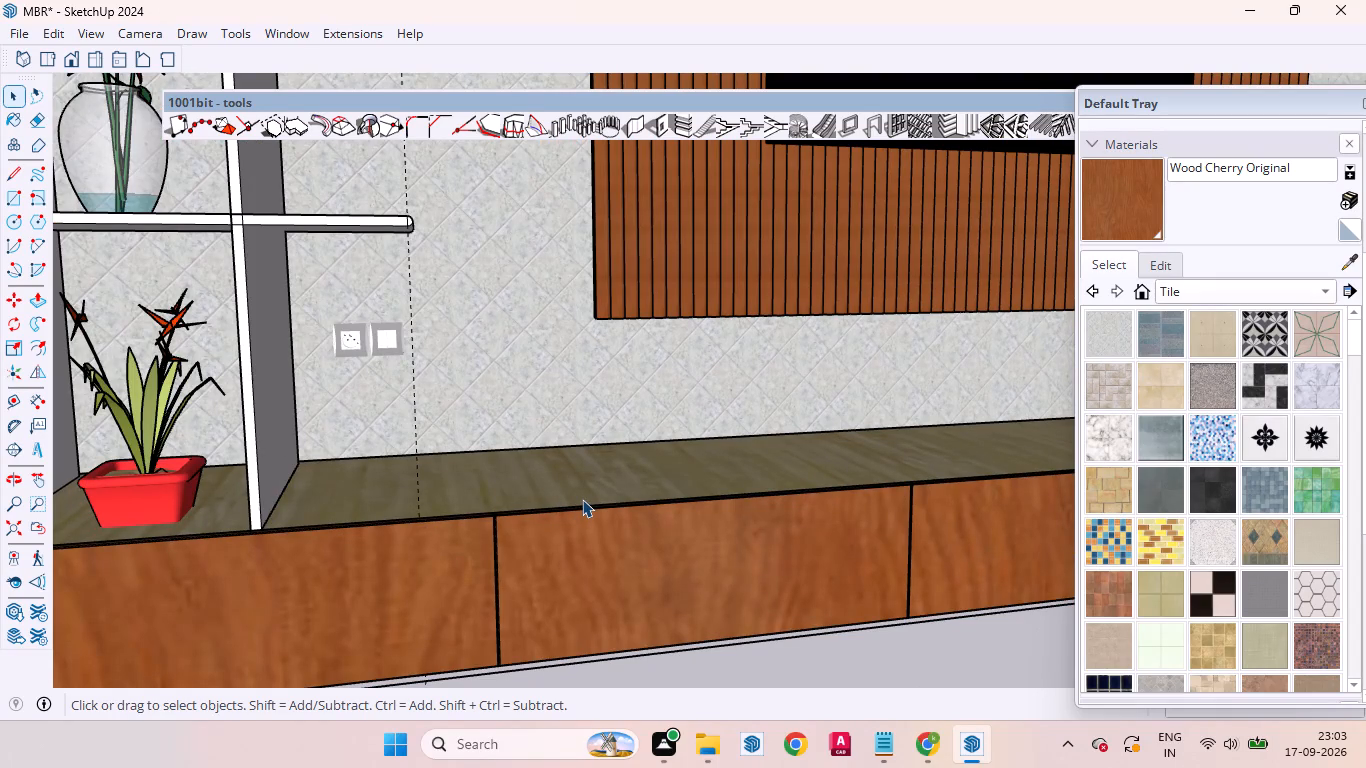
{"action": "scroll", "coordinate": [529, 440], "scroll_direction": "down", "scroll_amount": 14}
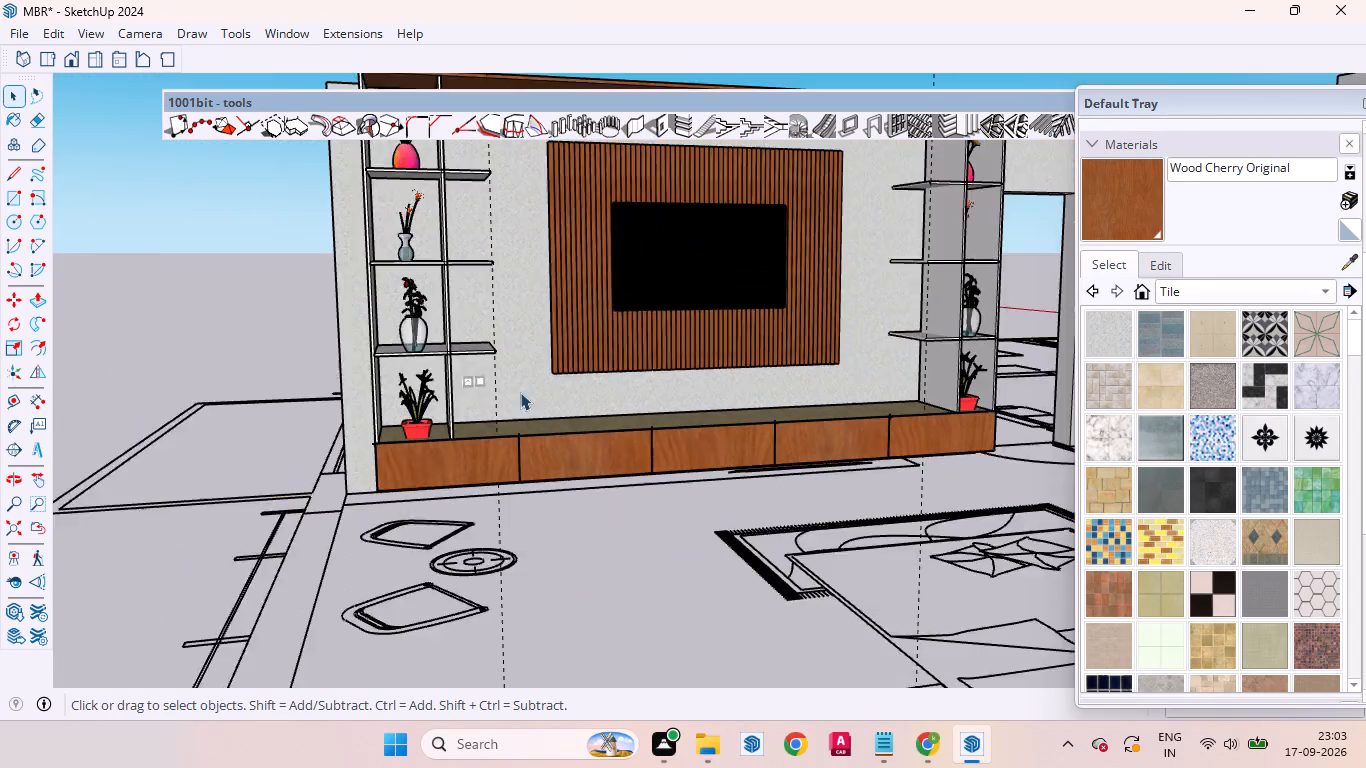
{"action": "scroll", "coordinate": [467, 403], "scroll_direction": "down", "scroll_amount": 6}
{"action": "scroll", "coordinate": [631, 340], "scroll_direction": "up", "scroll_amount": 5}
{"action": "middle_click_drag", "start_coordinate": [753, 399], "coordinate": [466, 411]}
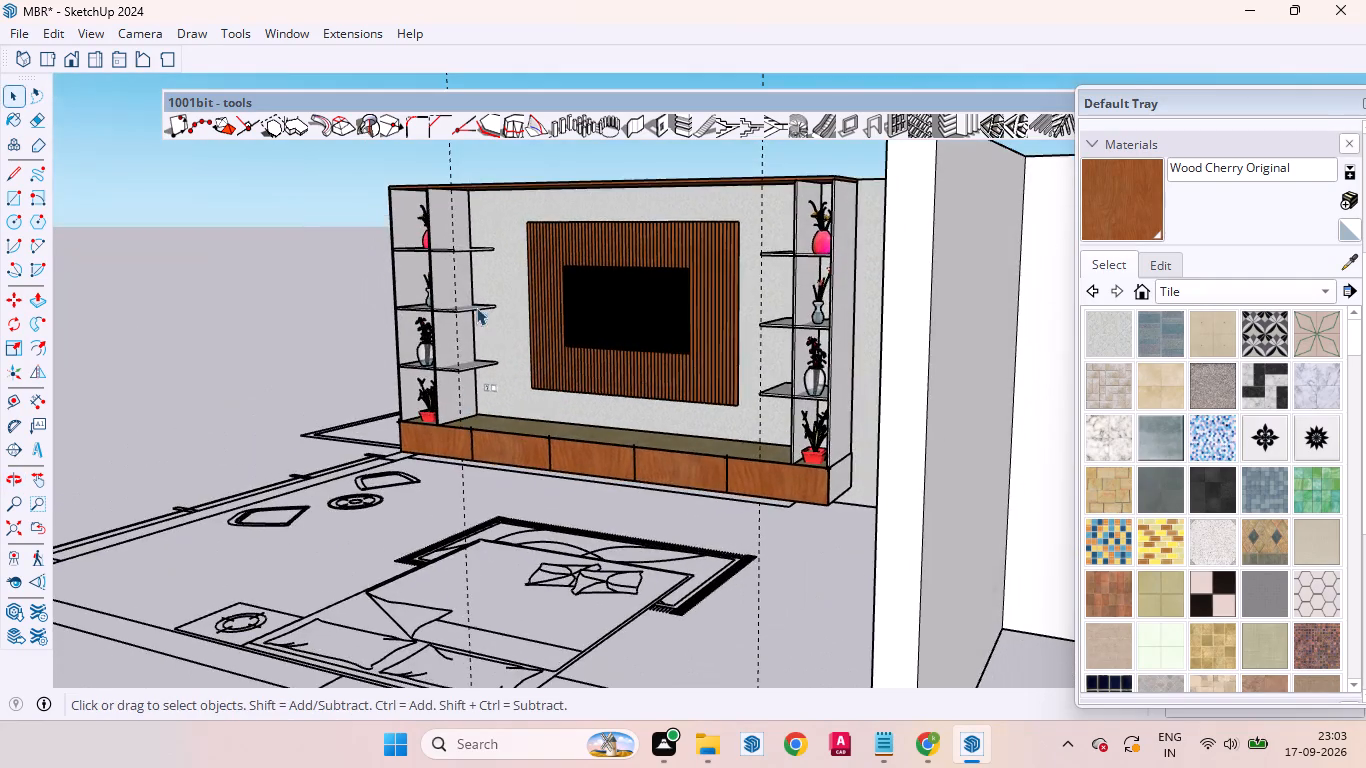
{"action": "scroll", "coordinate": [452, 283], "scroll_direction": "up", "scroll_amount": 6}
{"action": "middle_click_drag", "start_coordinate": [394, 299], "coordinate": [523, 280]}
{"action": "scroll", "coordinate": [411, 222], "scroll_direction": "up", "scroll_amount": 7}
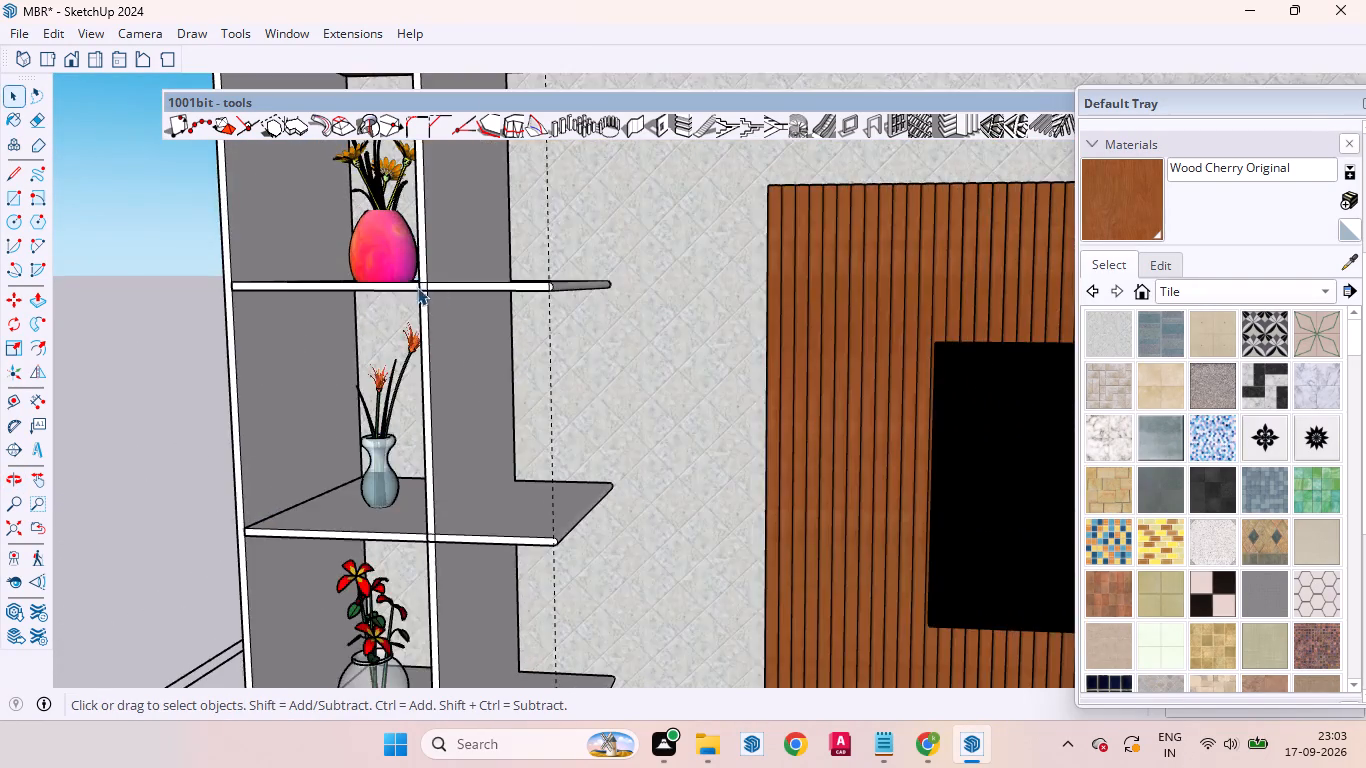
{"action": "scroll", "coordinate": [486, 314], "scroll_direction": "down", "scroll_amount": 7}
{"action": "scroll", "coordinate": [338, 288], "scroll_direction": "up", "scroll_amount": 5}
{"action": "scroll", "coordinate": [407, 259], "scroll_direction": "down", "scroll_amount": 5}
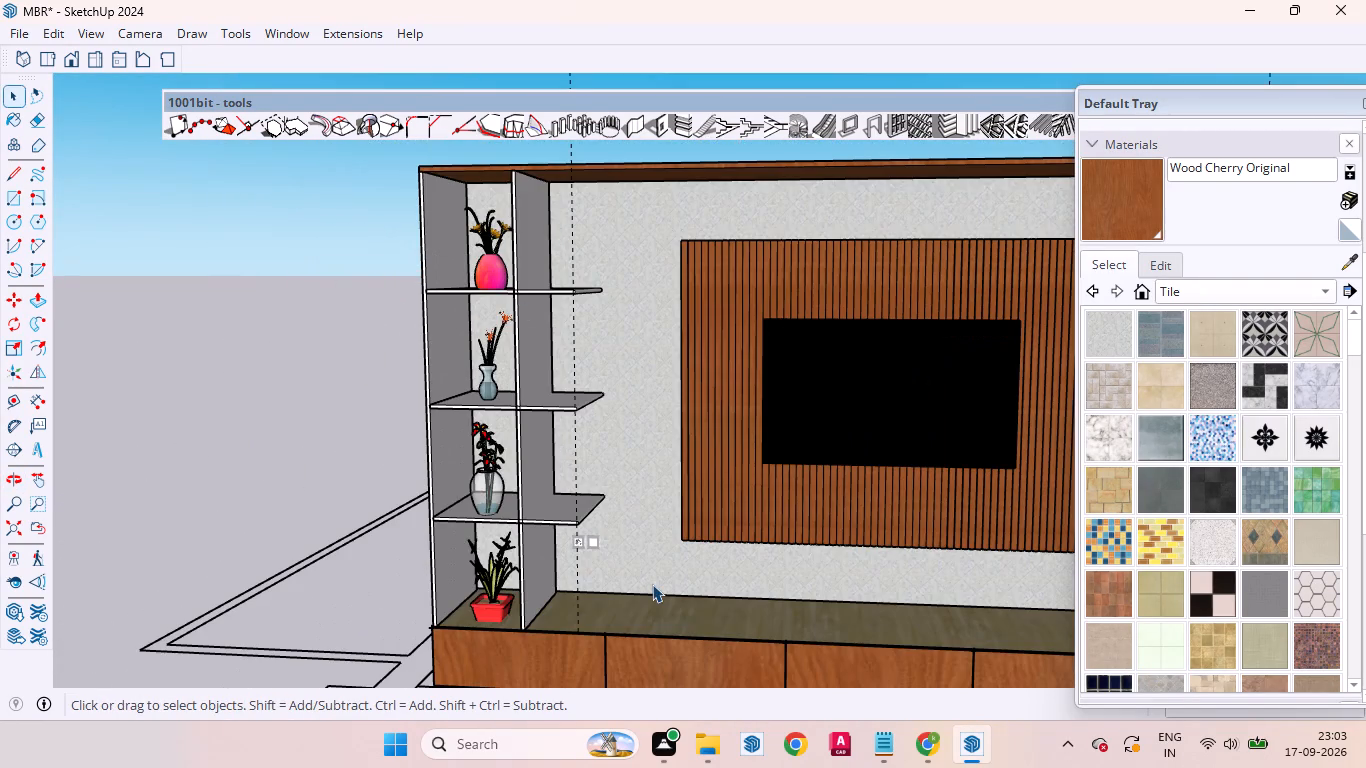
{"action": "scroll", "coordinate": [631, 606], "scroll_direction": "up", "scroll_amount": 5}
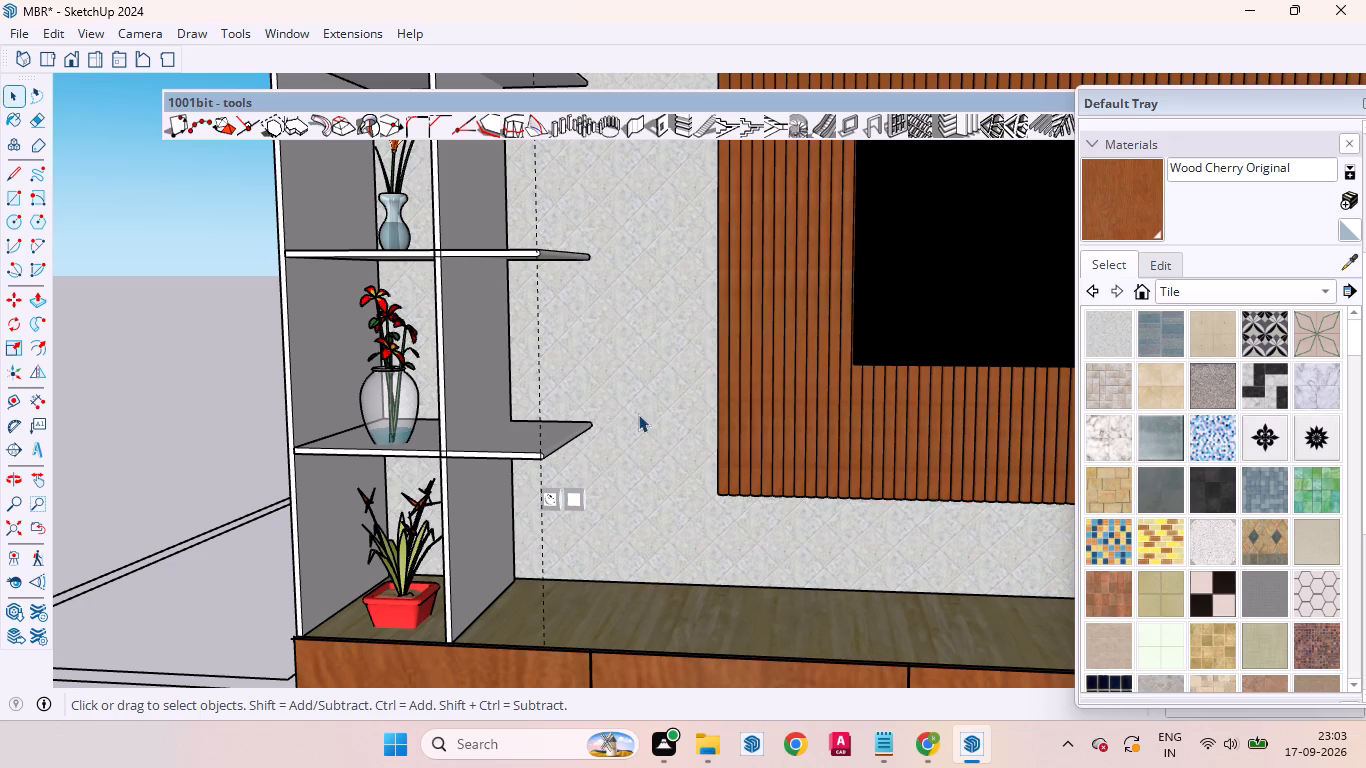
{"action": "scroll", "coordinate": [672, 421], "scroll_direction": "down", "scroll_amount": 5}
{"action": "scroll", "coordinate": [517, 382], "scroll_direction": "up", "scroll_amount": 4}
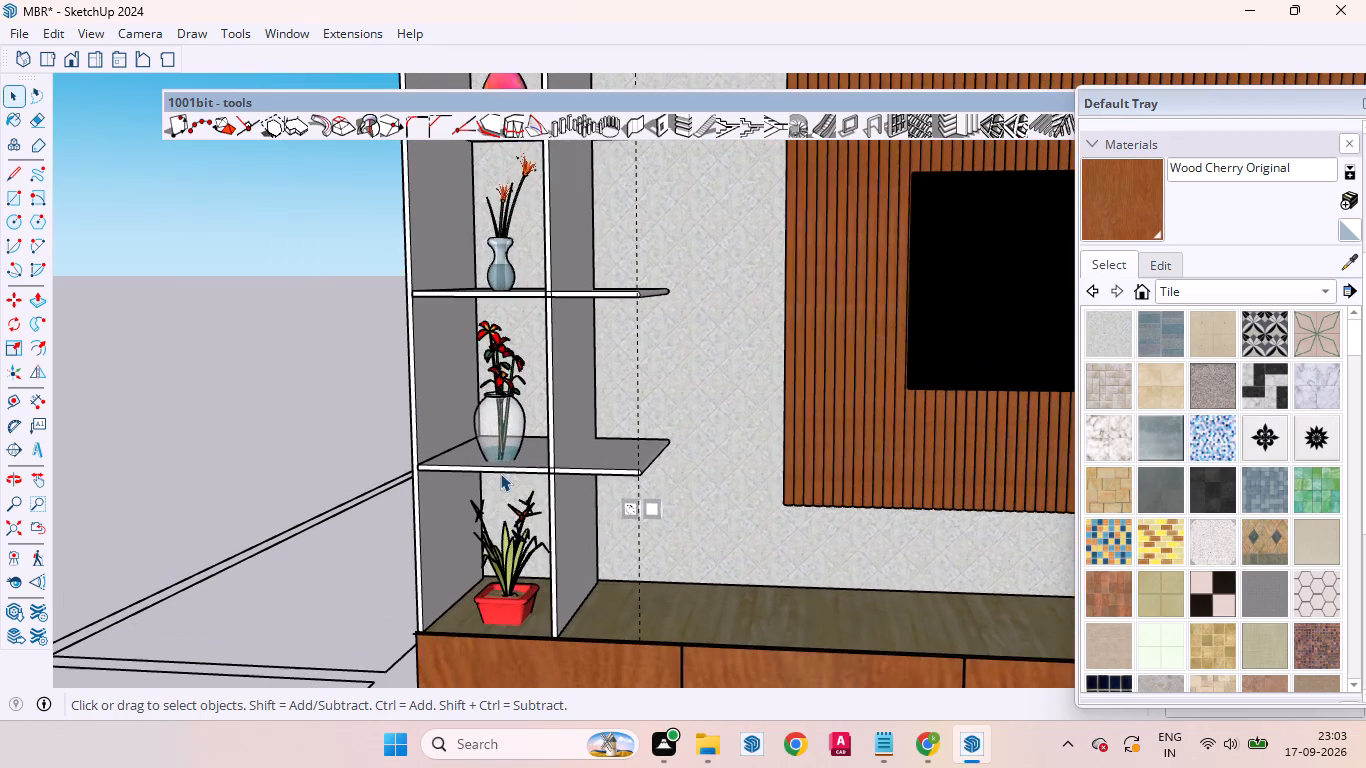
{"action": "middle_click_drag", "start_coordinate": [633, 497], "coordinate": [511, 518]}
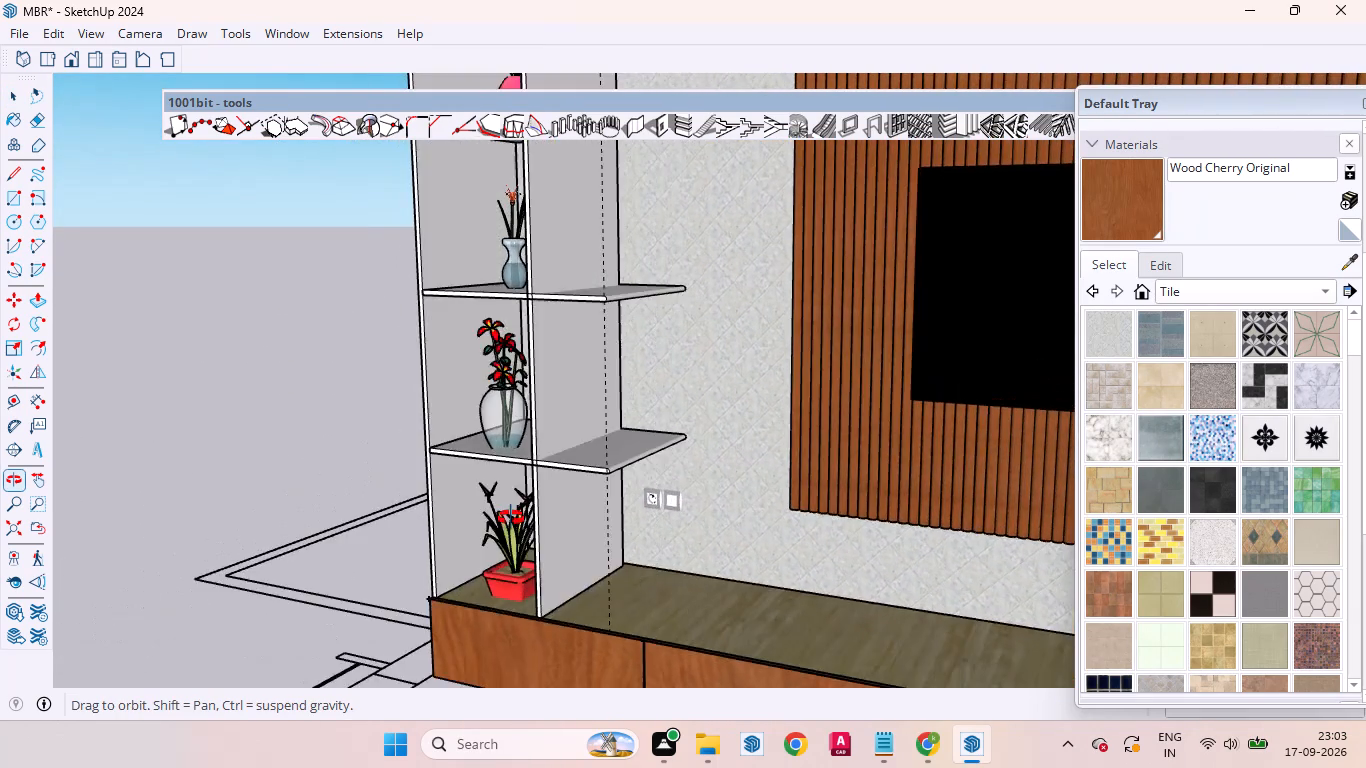
{"action": "middle_click_drag", "start_coordinate": [511, 518], "coordinate": [664, 520]}
Paint the left-hand shelf tower's two uprights and three shelves together with Wood Lumber ButtJoined sampled from the cabinet top.
{"action": "left_click", "coordinate": [563, 555]}
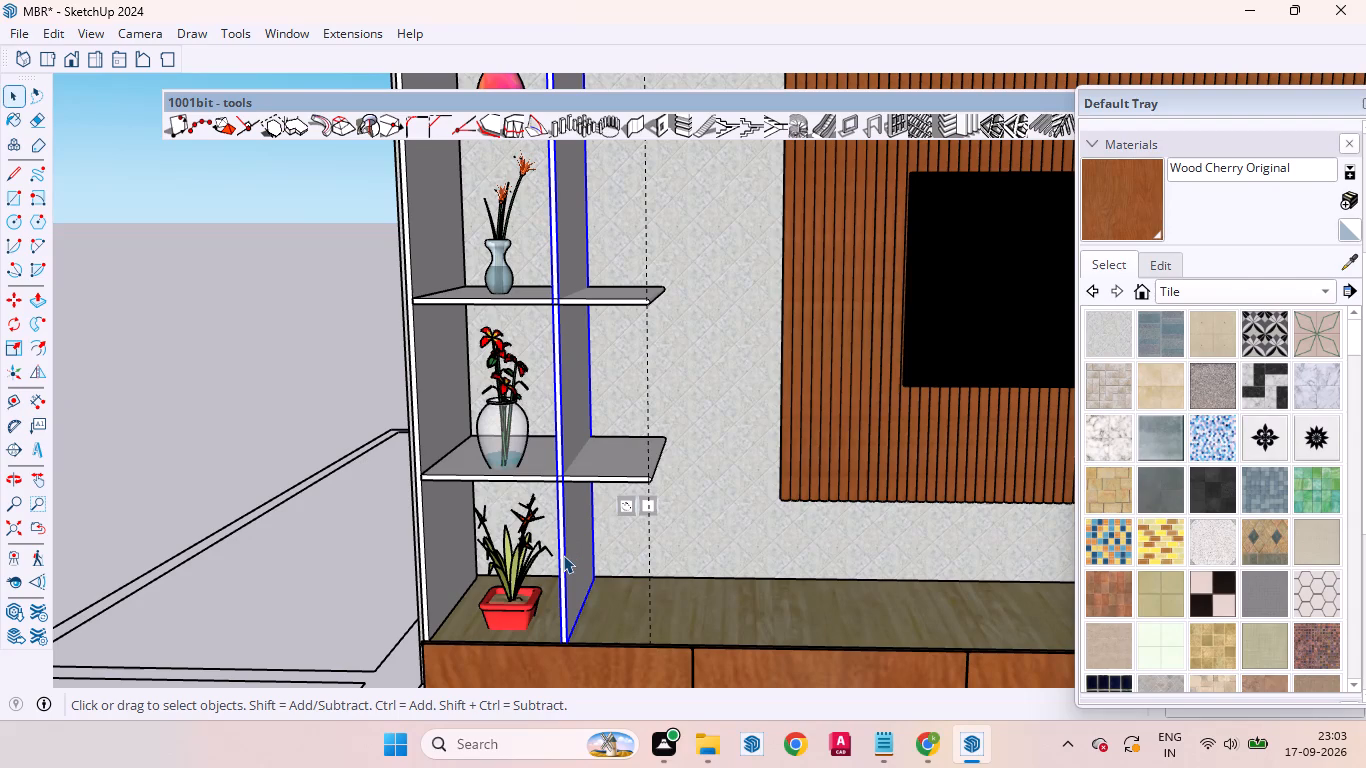
{"action": "left_click", "coordinate": [425, 522], "text": "ctrl"}
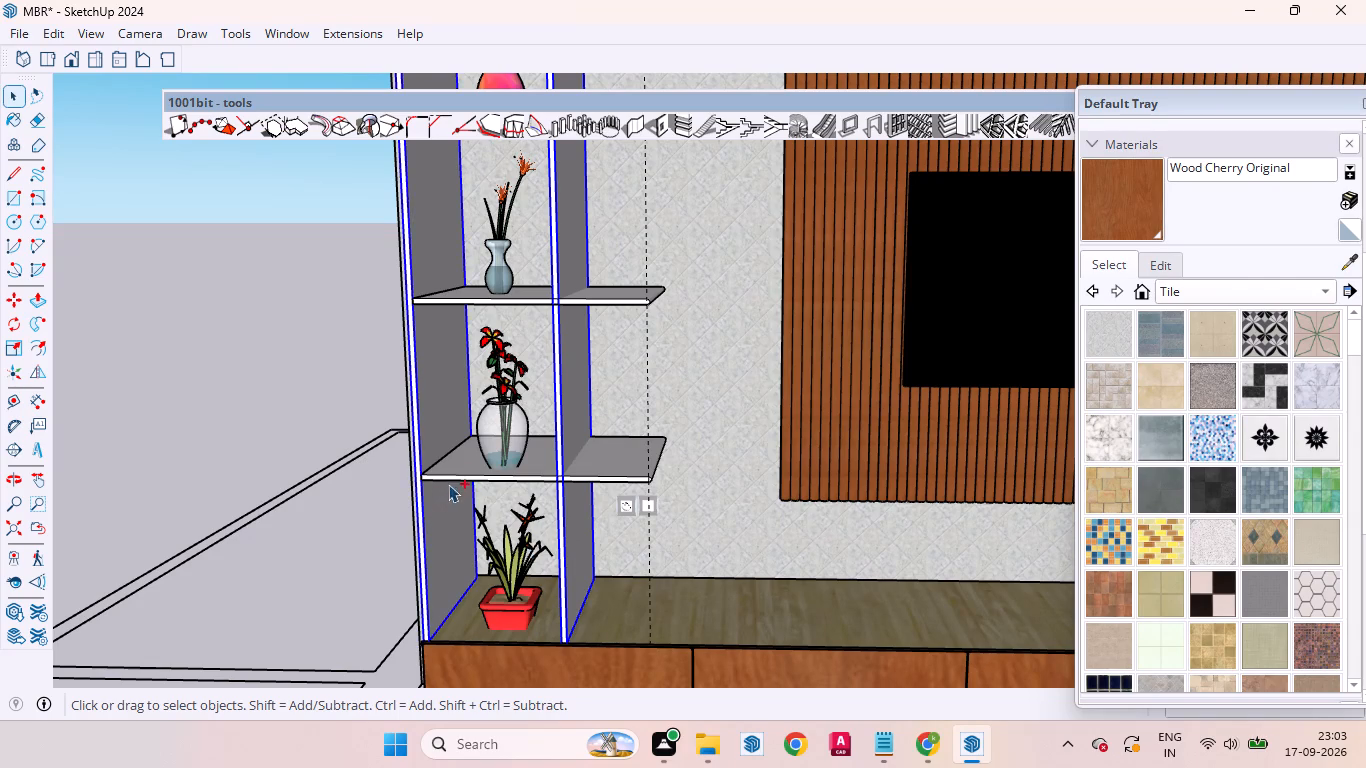
{"action": "scroll", "coordinate": [454, 472], "scroll_direction": "up", "scroll_amount": 6, "text": "ctrl"}
{"action": "left_click", "coordinate": [476, 483], "text": "ctrl"}
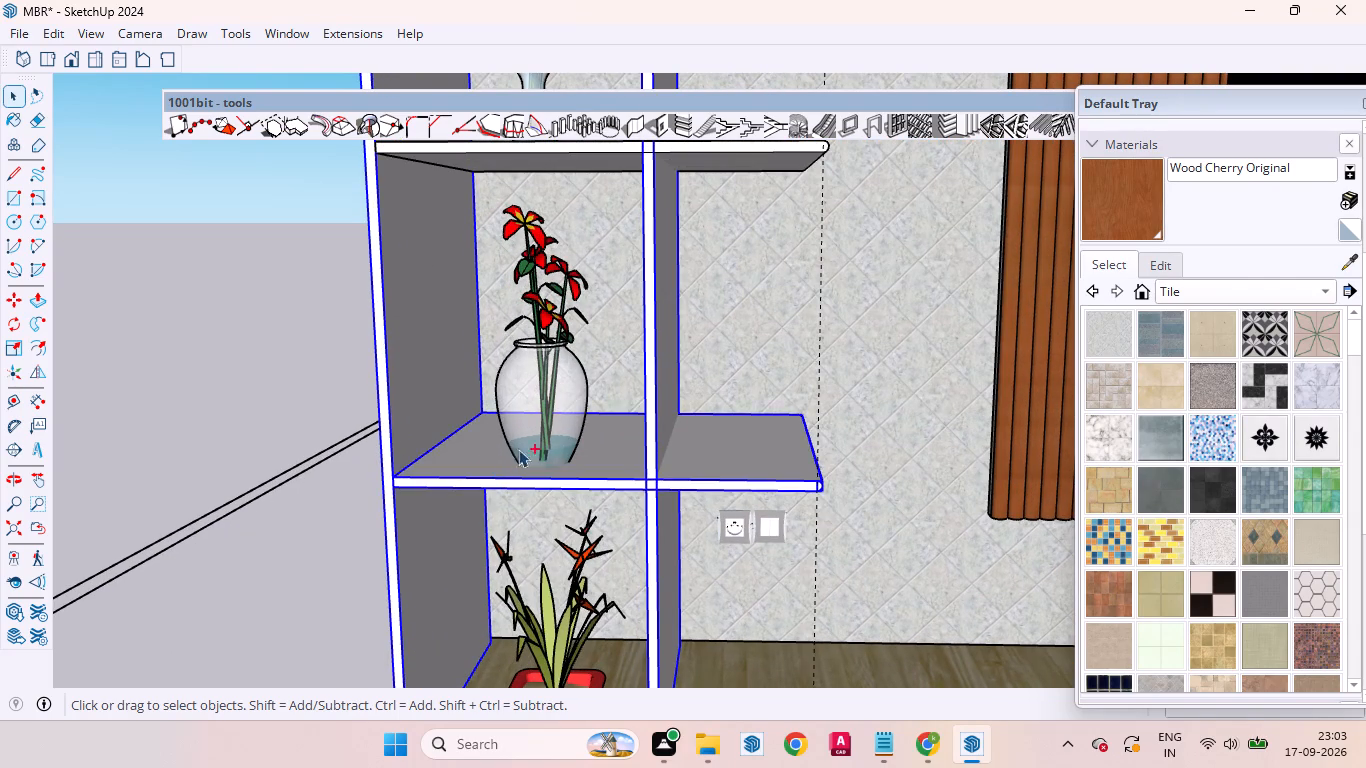
{"action": "scroll", "coordinate": [518, 449], "scroll_direction": "down", "scroll_amount": 6, "text": "ctrl"}
{"action": "scroll", "coordinate": [591, 217], "scroll_direction": "up", "scroll_amount": 4, "text": "ctrl"}
{"action": "left_click", "coordinate": [544, 319], "text": "ctrl"}
{"action": "scroll", "coordinate": [591, 400], "scroll_direction": "down", "scroll_amount": 7, "text": "ctrl"}
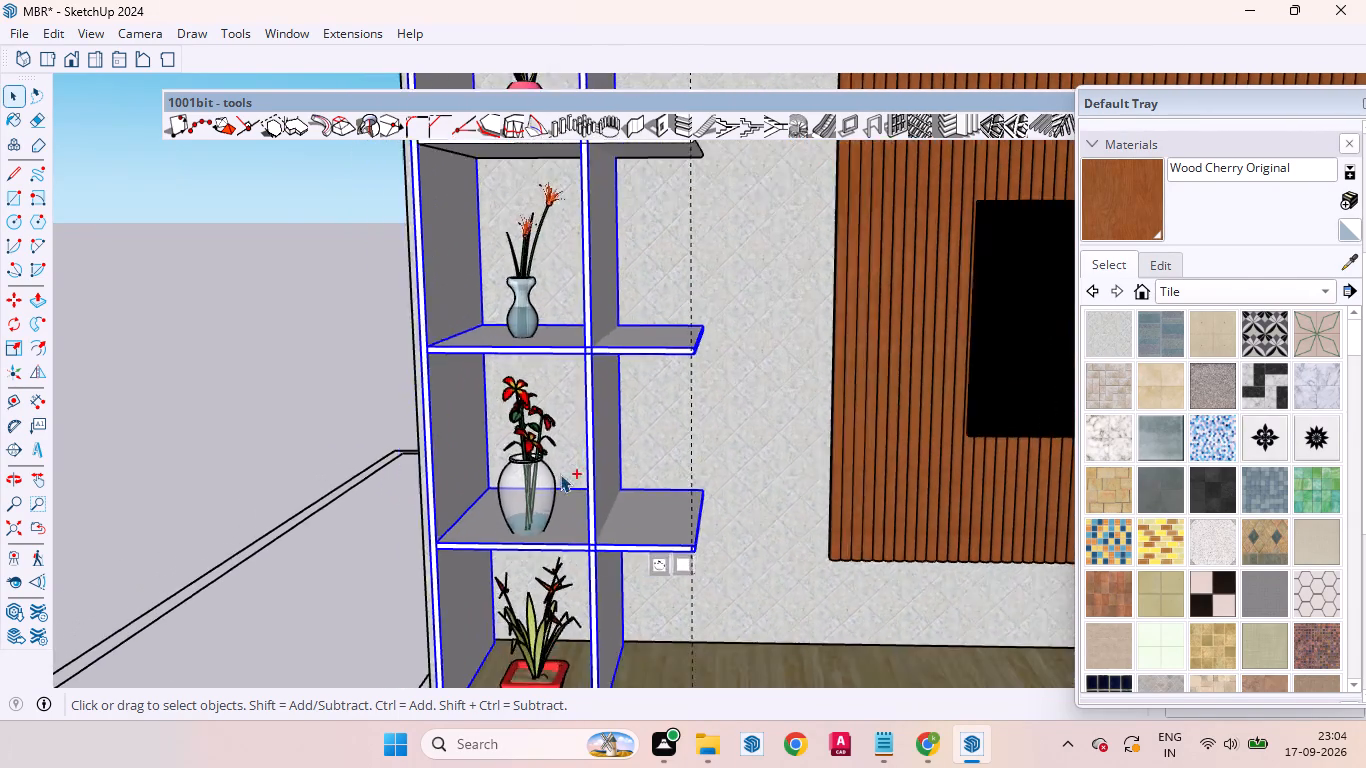
{"action": "scroll", "coordinate": [544, 236], "scroll_direction": "up", "scroll_amount": 6, "text": "ctrl"}
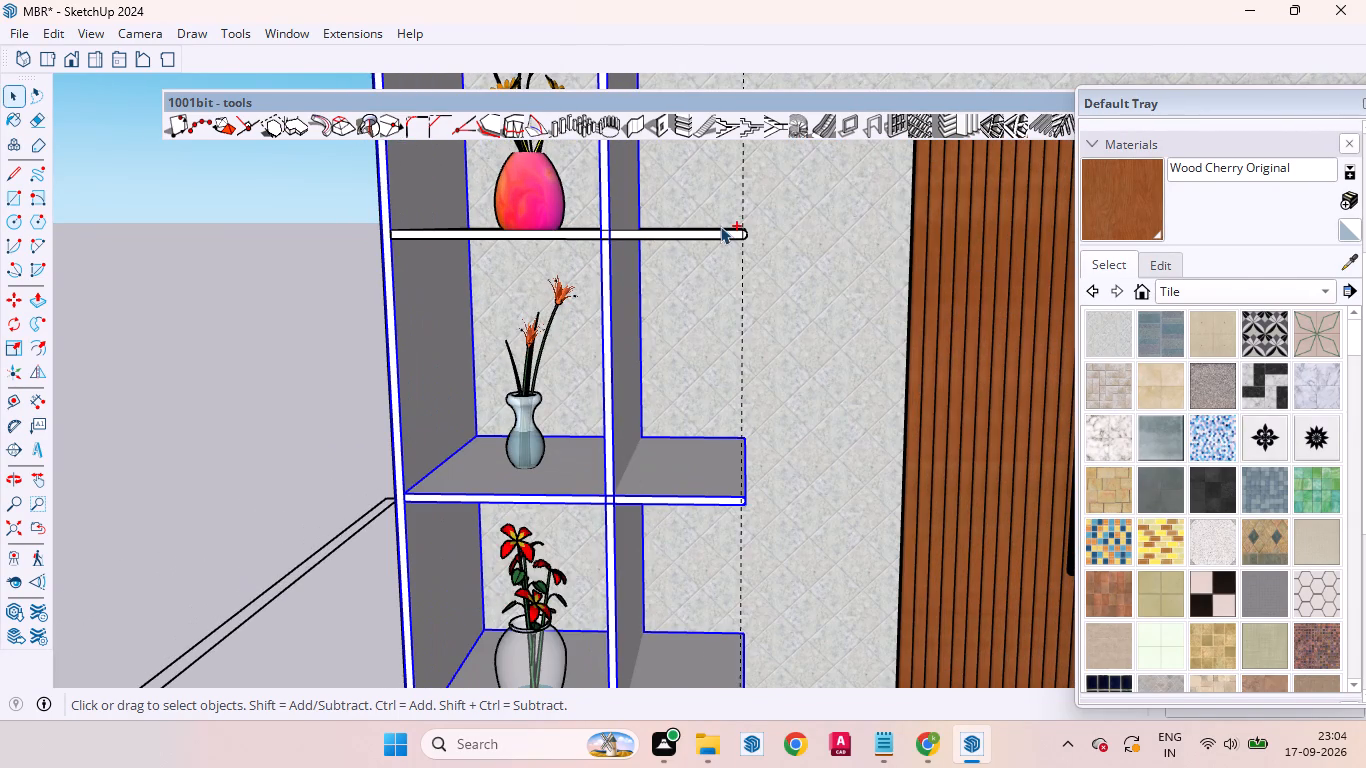
{"action": "left_click", "coordinate": [717, 232], "text": "ctrl"}
{"action": "scroll", "coordinate": [617, 401], "scroll_direction": "down", "scroll_amount": 7, "text": "ctrl"}
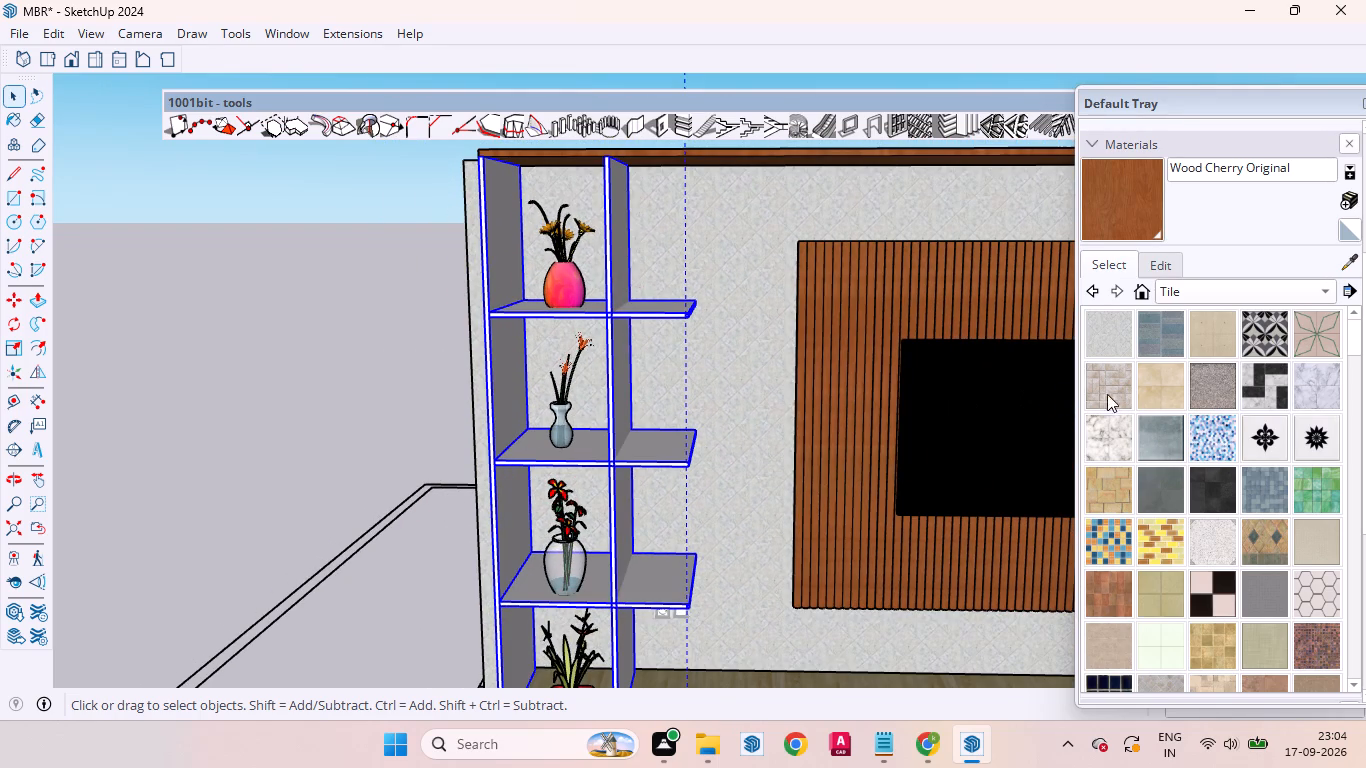
{"action": "left_click", "coordinate": [1346, 267]}
{"action": "scroll", "coordinate": [905, 404], "scroll_direction": "down", "scroll_amount": 7}
{"action": "scroll", "coordinate": [895, 555], "scroll_direction": "up", "scroll_amount": 5}
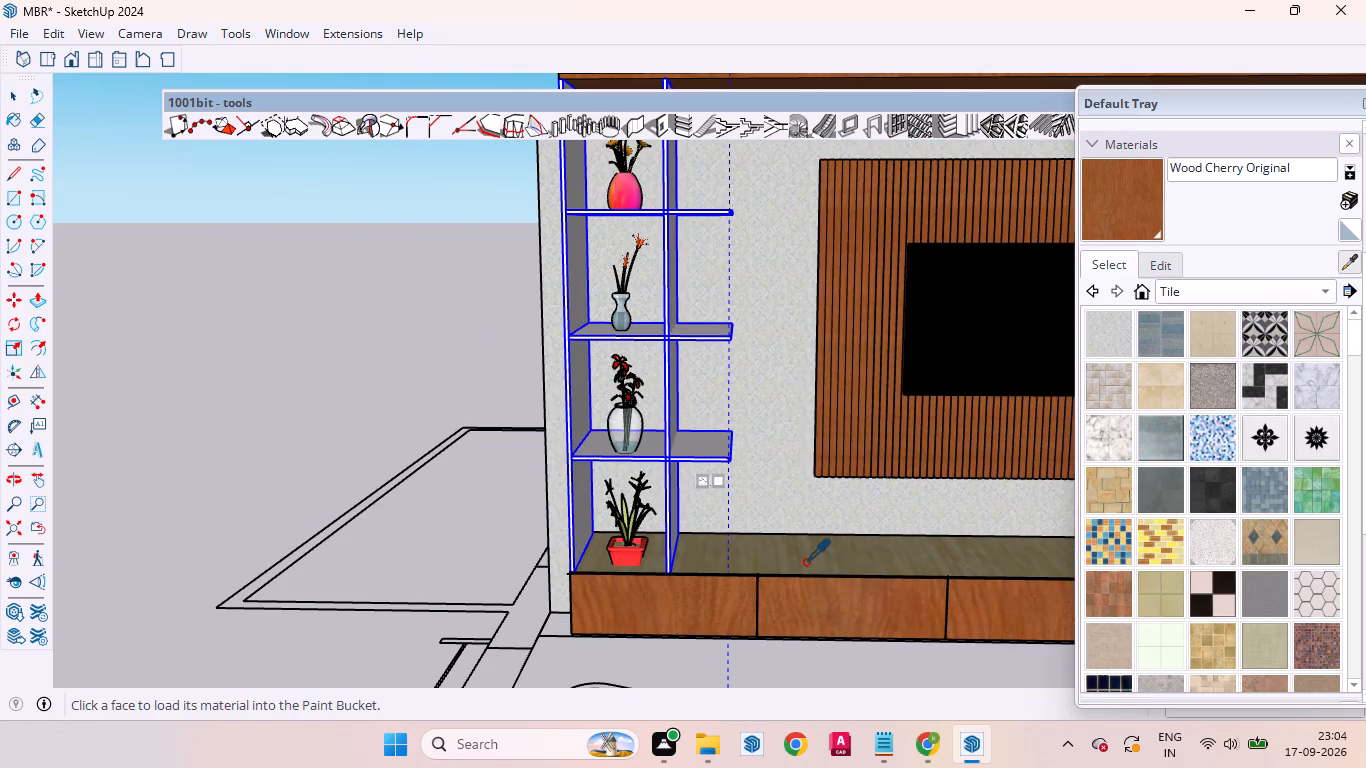
{"action": "left_click", "coordinate": [805, 562]}
{"action": "scroll", "coordinate": [632, 469], "scroll_direction": "up", "scroll_amount": 7}
{"action": "left_click", "coordinate": [675, 431]}
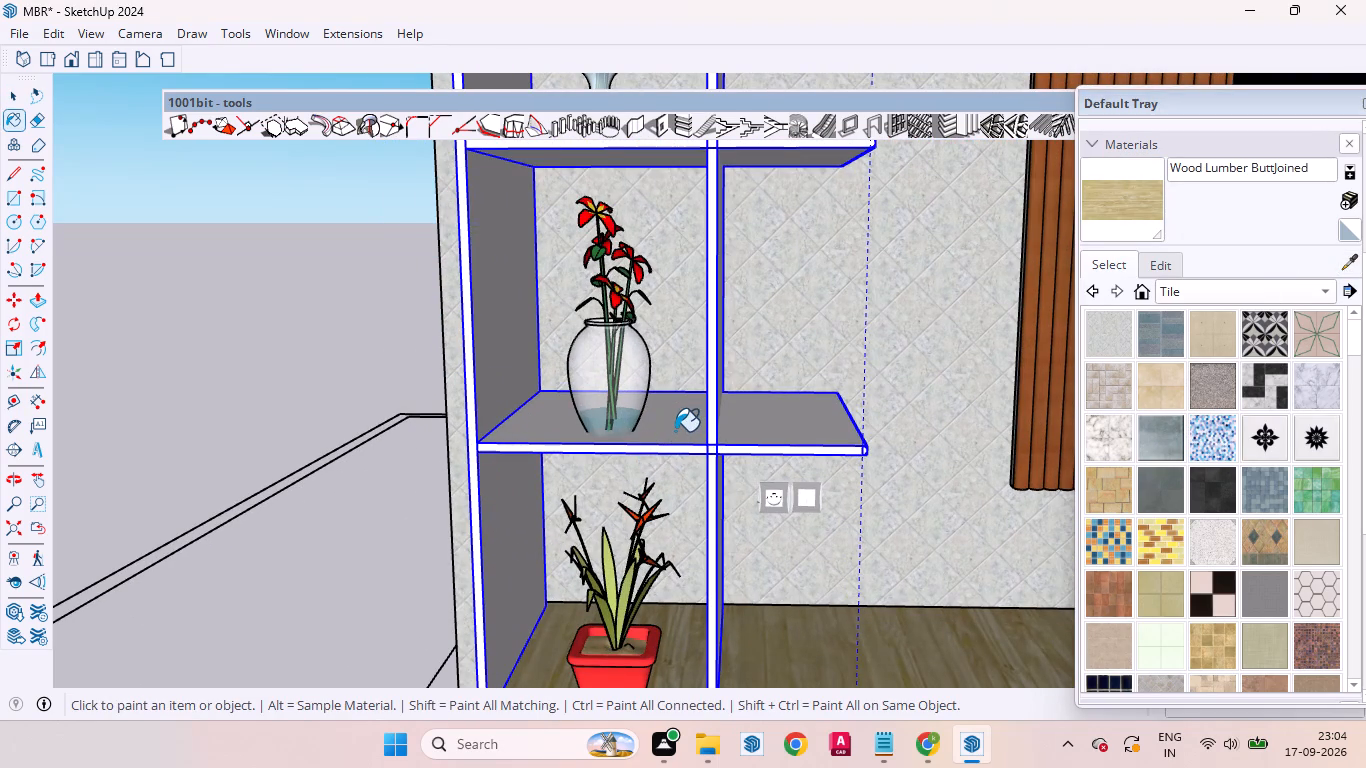
{"action": "scroll", "coordinate": [674, 431], "scroll_direction": "down", "scroll_amount": 13}
{"action": "scroll", "coordinate": [660, 388], "scroll_direction": "up", "scroll_amount": 1}
{"action": "scroll", "coordinate": [660, 388], "scroll_direction": "down", "scroll_amount": 6}
{"action": "key", "text": "space"}
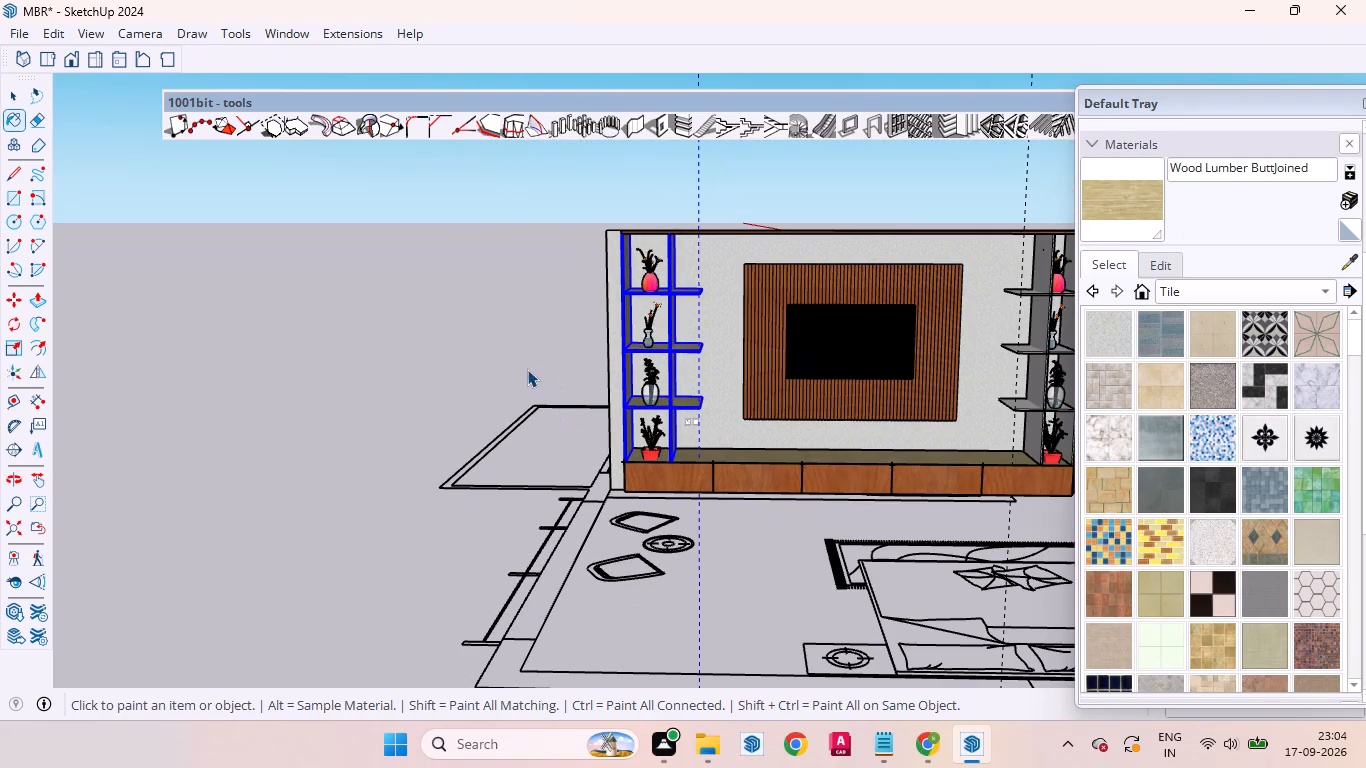
{"action": "left_click", "coordinate": [527, 363]}
Examine the painted left-hand shelf tower from the side, from the front and close to its shelves.
{"action": "scroll", "coordinate": [666, 383], "scroll_direction": "up", "scroll_amount": 6}
{"action": "middle_click_drag", "start_coordinate": [594, 467], "coordinate": [844, 411]}
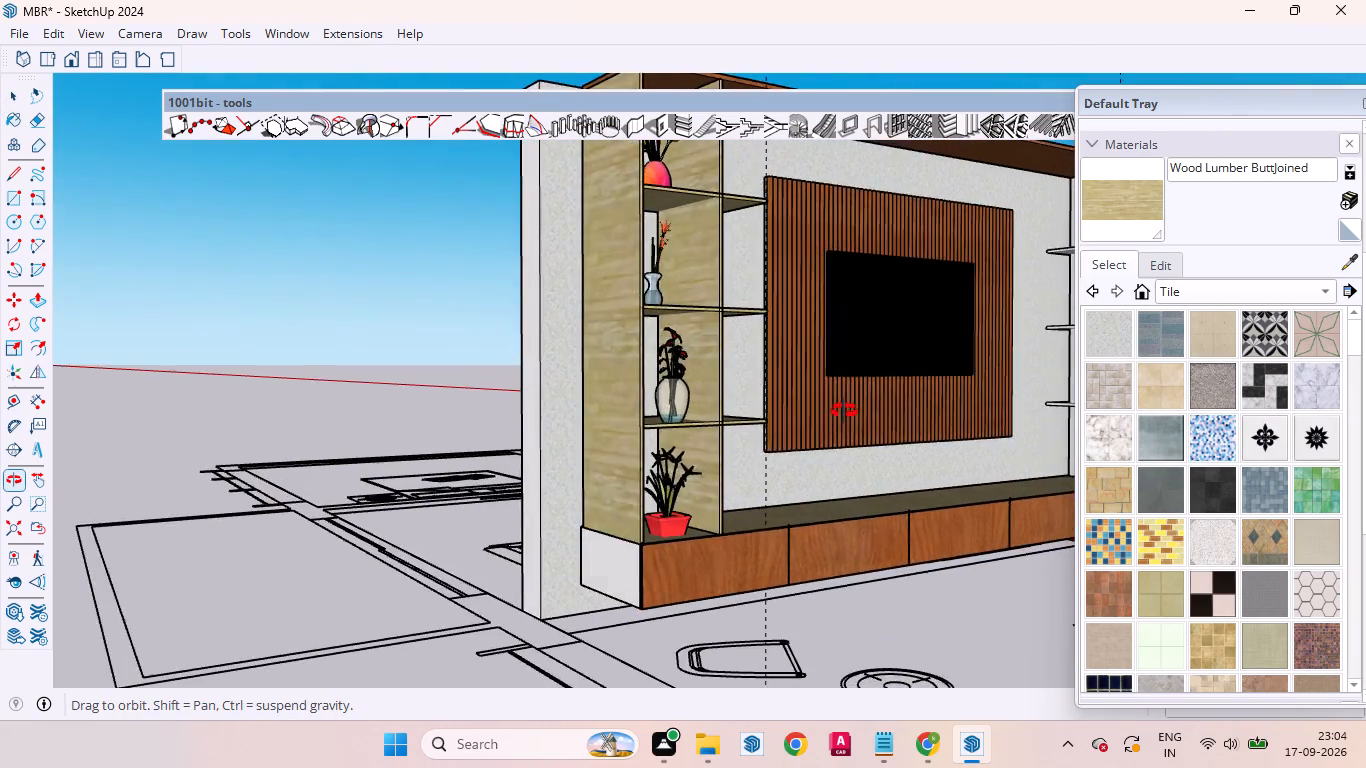
{"action": "middle_click_drag", "start_coordinate": [844, 411], "coordinate": [633, 438]}
{"action": "scroll", "coordinate": [634, 427], "scroll_direction": "up", "scroll_amount": 1}
{"action": "scroll", "coordinate": [638, 417], "scroll_direction": "down", "scroll_amount": 3}
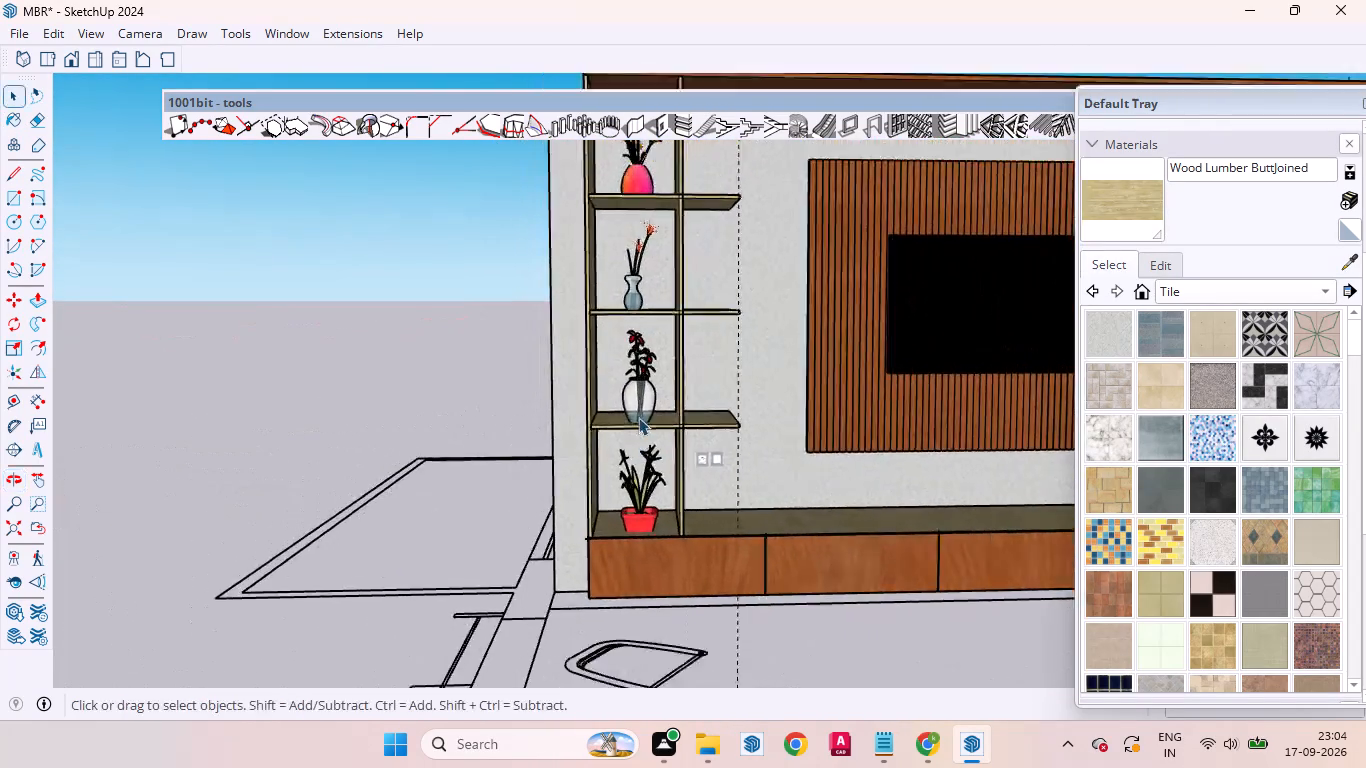
{"action": "scroll", "coordinate": [638, 417], "scroll_direction": "down", "scroll_amount": 4}
{"action": "scroll", "coordinate": [544, 357], "scroll_direction": "down", "scroll_amount": 1}
{"action": "scroll", "coordinate": [704, 380], "scroll_direction": "up", "scroll_amount": 7}
{"action": "scroll", "coordinate": [623, 328], "scroll_direction": "up", "scroll_amount": 6}
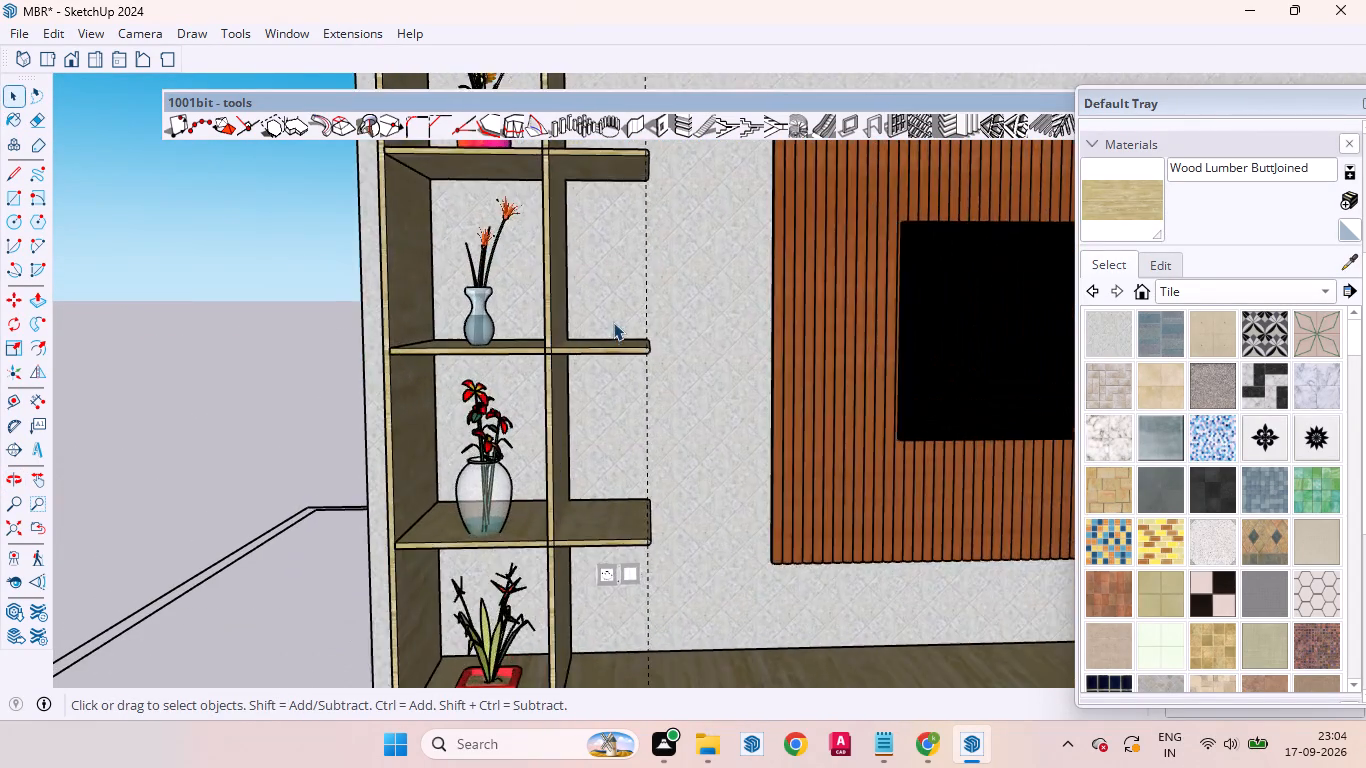
{"action": "scroll", "coordinate": [579, 346], "scroll_direction": "down", "scroll_amount": 10}
{"action": "scroll", "coordinate": [541, 238], "scroll_direction": "up", "scroll_amount": 11}
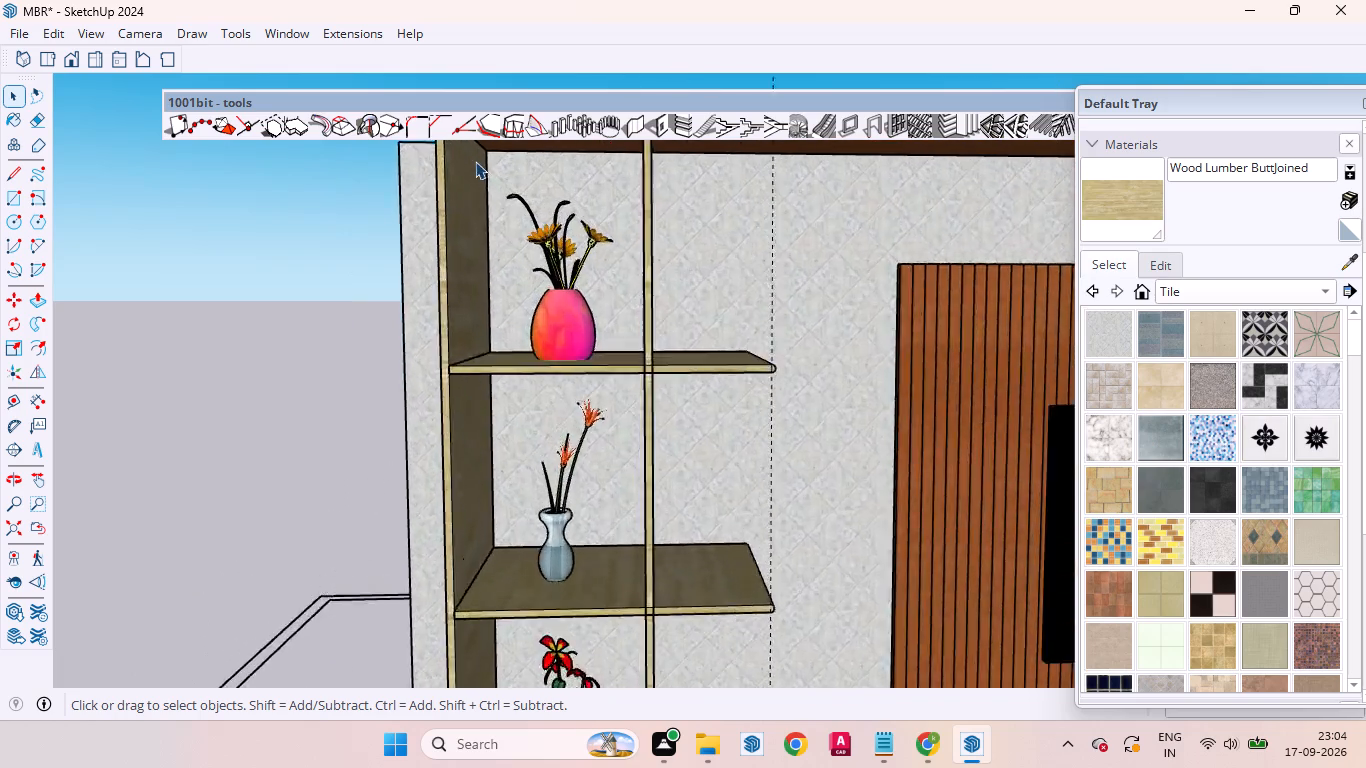
Draw a rectangle covering the back opening of the left-hand tower's top compartment, behind the pink vase, from corner to corner.
{"action": "scroll", "coordinate": [475, 161], "scroll_direction": "up", "scroll_amount": 2}
{"action": "scroll", "coordinate": [506, 457], "scroll_direction": "down", "scroll_amount": 6}
{"action": "scroll", "coordinate": [510, 434], "scroll_direction": "up", "scroll_amount": 7}
{"action": "scroll", "coordinate": [555, 603], "scroll_direction": "down", "scroll_amount": 6}
{"action": "scroll", "coordinate": [553, 397], "scroll_direction": "up", "scroll_amount": 6}
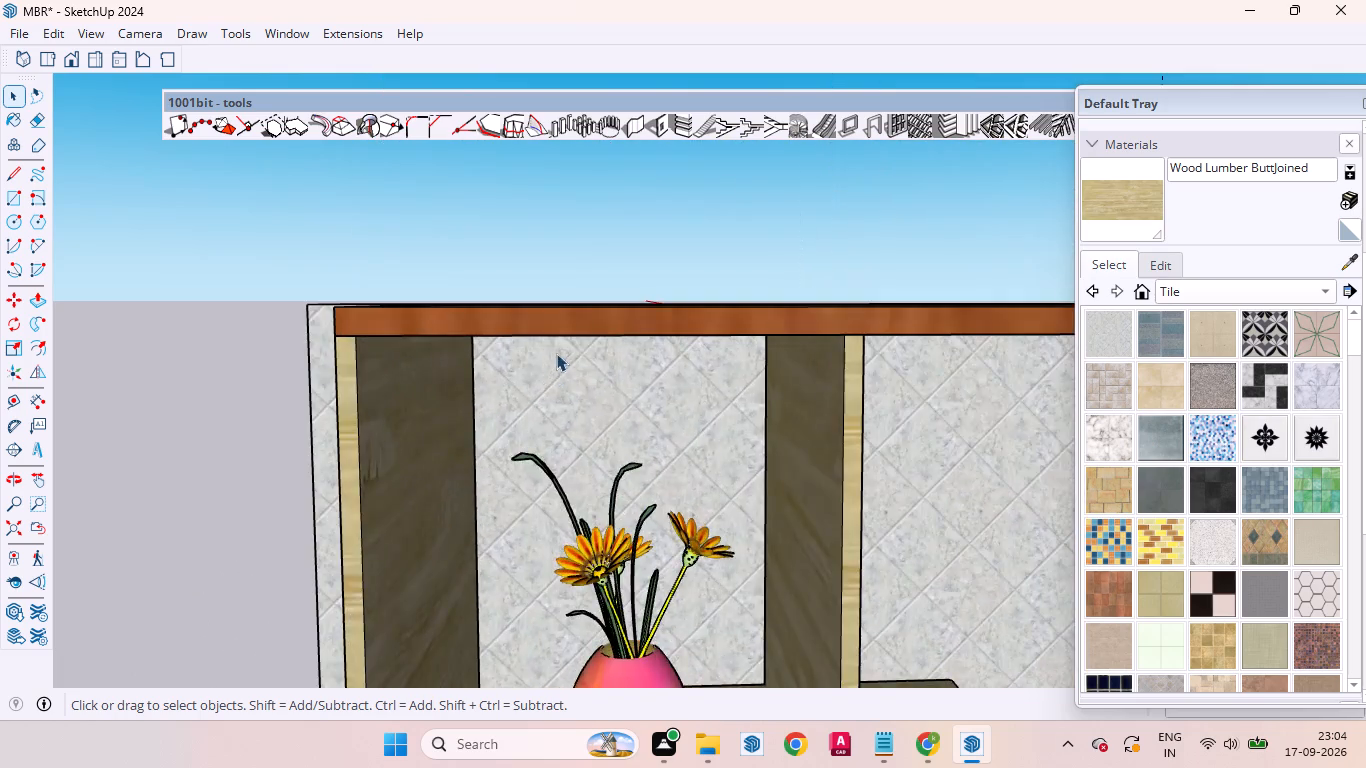
{"action": "scroll", "coordinate": [556, 353], "scroll_direction": "up", "scroll_amount": 8}
{"action": "key", "text": "r"}
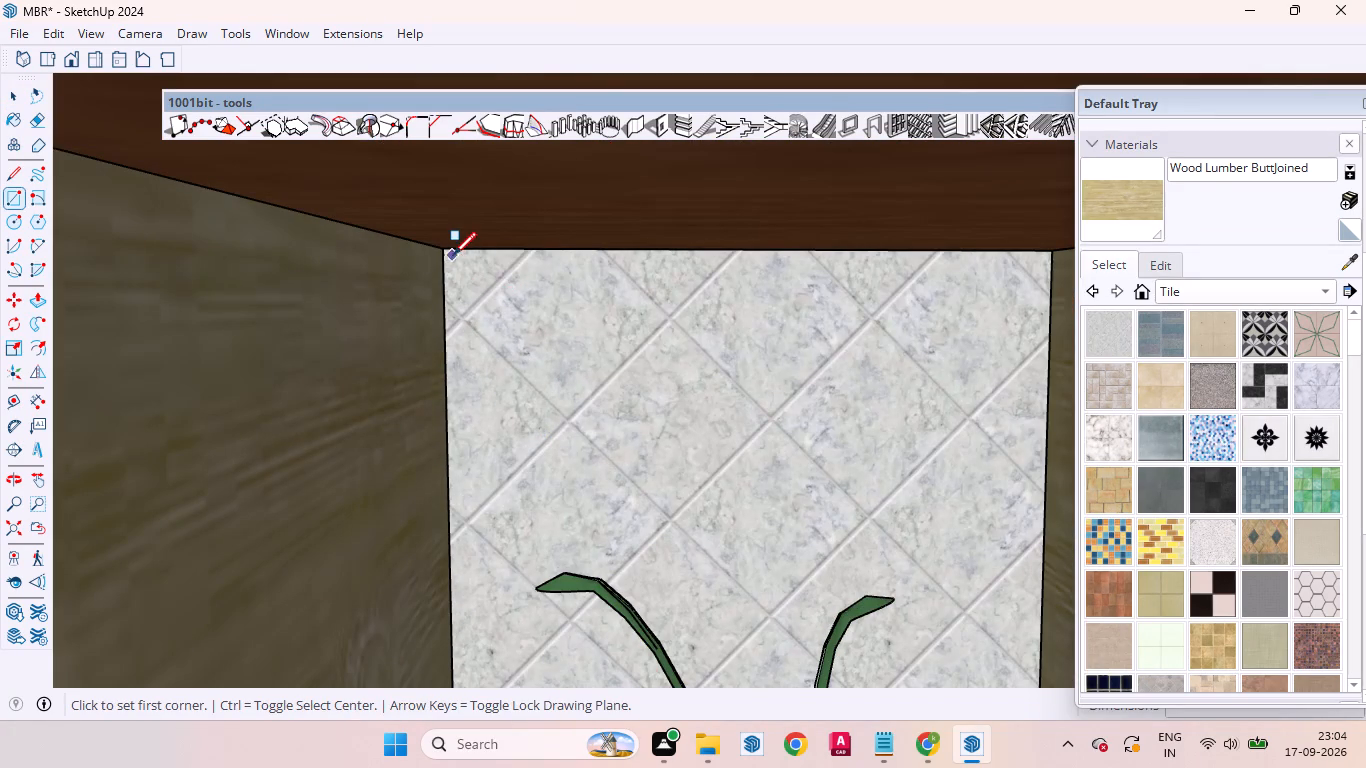
{"action": "scroll", "coordinate": [442, 253], "scroll_direction": "up", "scroll_amount": 13}
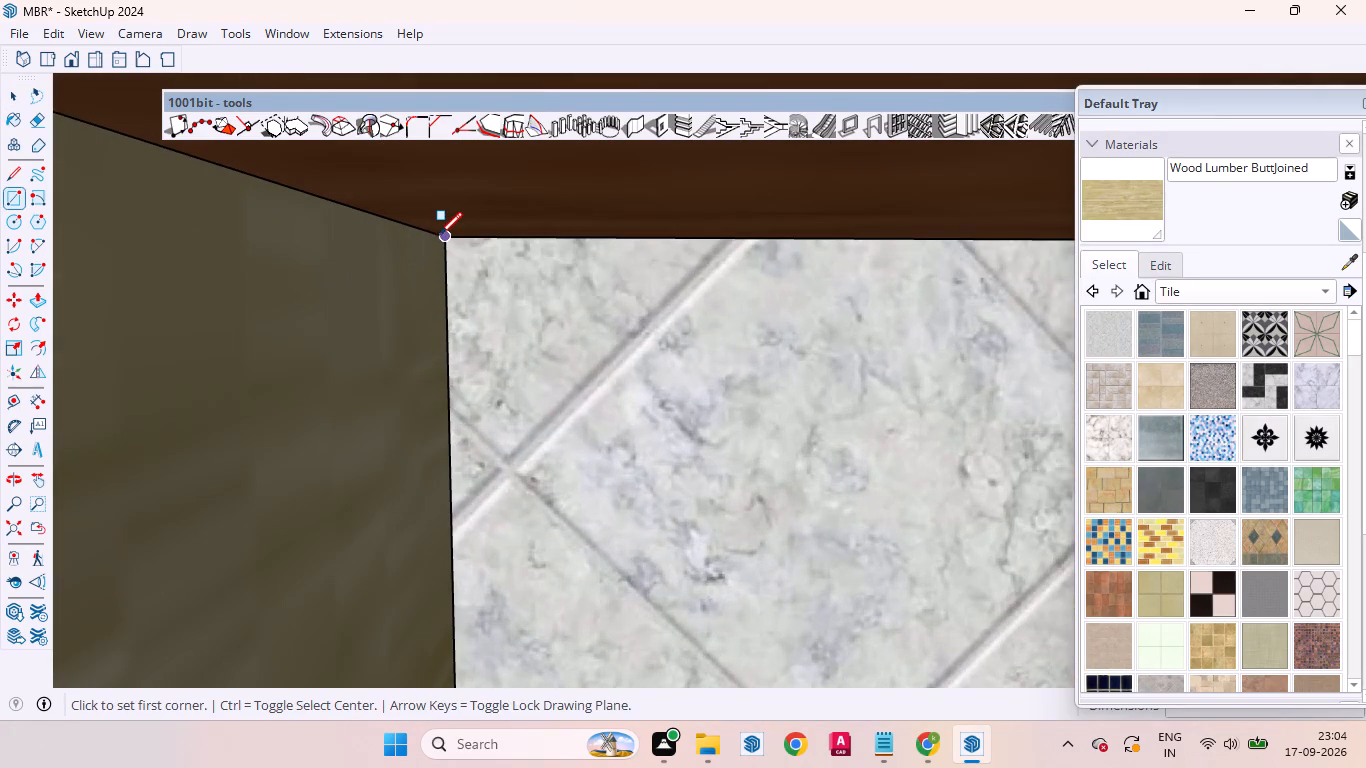
{"action": "left_click", "coordinate": [443, 236]}
{"action": "scroll", "coordinate": [492, 276], "scroll_direction": "down", "scroll_amount": 6}
{"action": "scroll", "coordinate": [494, 298], "scroll_direction": "up", "scroll_amount": 1}
{"action": "scroll", "coordinate": [494, 298], "scroll_direction": "down", "scroll_amount": 17}
{"action": "scroll", "coordinate": [501, 313], "scroll_direction": "up", "scroll_amount": 1}
{"action": "scroll", "coordinate": [501, 313], "scroll_direction": "down", "scroll_amount": 2}
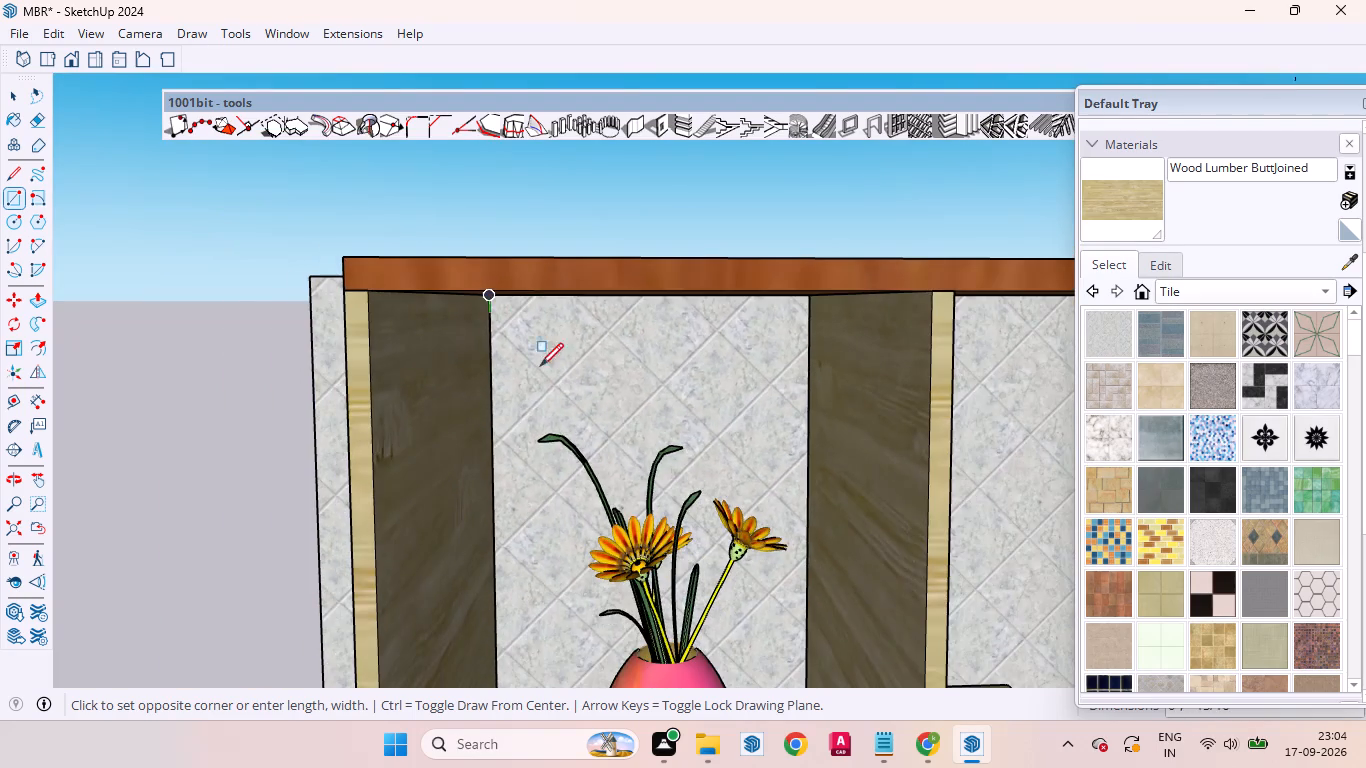
{"action": "scroll", "coordinate": [689, 462], "scroll_direction": "down", "scroll_amount": 13}
{"action": "scroll", "coordinate": [718, 533], "scroll_direction": "up", "scroll_amount": 16}
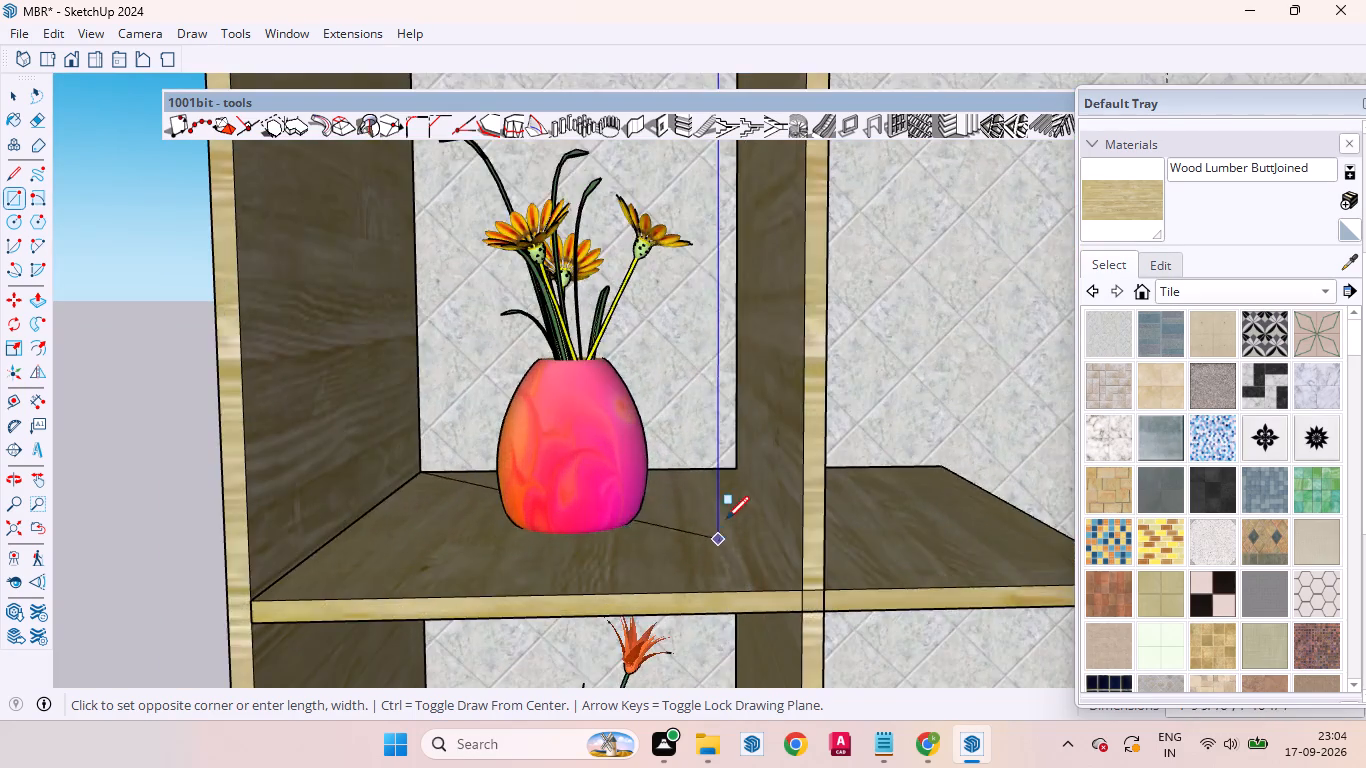
{"action": "scroll", "coordinate": [726, 519], "scroll_direction": "up", "scroll_amount": 3}
{"action": "scroll", "coordinate": [731, 506], "scroll_direction": "down", "scroll_amount": 1}
{"action": "scroll", "coordinate": [731, 506], "scroll_direction": "up", "scroll_amount": 11}
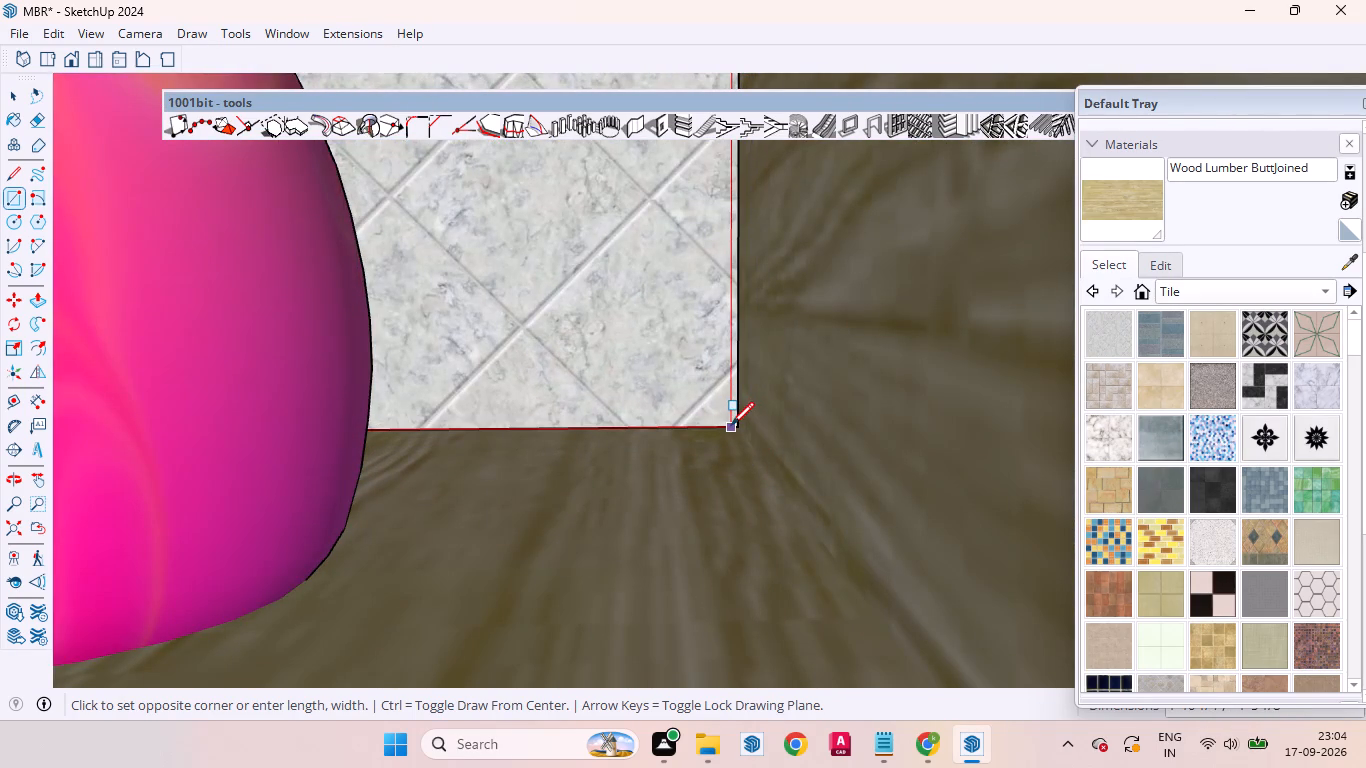
{"action": "left_click", "coordinate": [735, 425]}
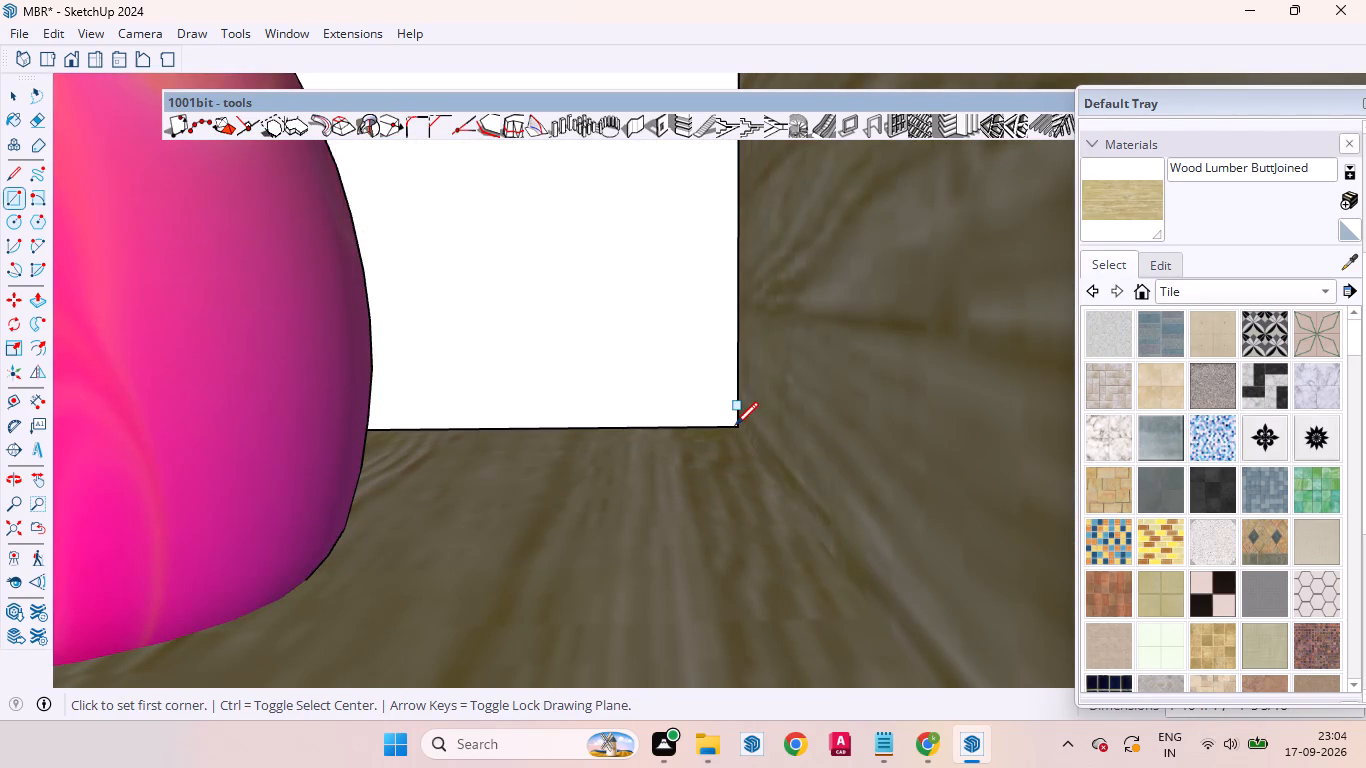
Draw a rectangle covering the back opening of the left-hand tower's second compartment from the top, behind the orange-flowered vase, from corner to corner.
{"action": "scroll", "coordinate": [734, 425], "scroll_direction": "down", "scroll_amount": 20}
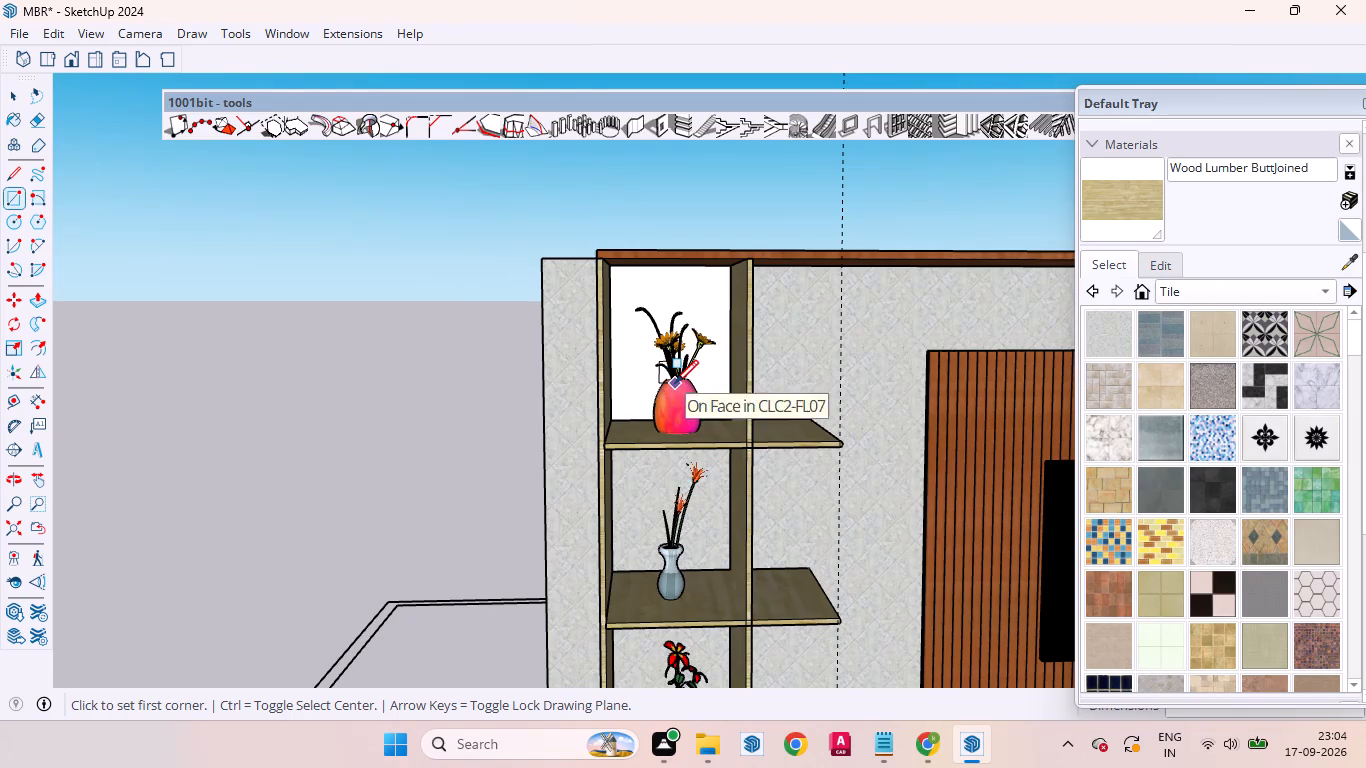
{"action": "key", "text": "space"}
{"action": "scroll", "coordinate": [649, 344], "scroll_direction": "down", "scroll_amount": 9}
{"action": "scroll", "coordinate": [654, 439], "scroll_direction": "up", "scroll_amount": 7}
{"action": "scroll", "coordinate": [632, 319], "scroll_direction": "up", "scroll_amount": 7}
{"action": "scroll", "coordinate": [635, 425], "scroll_direction": "up", "scroll_amount": 12}
{"action": "key", "text": "r"}
{"action": "scroll", "coordinate": [605, 461], "scroll_direction": "down", "scroll_amount": 13}
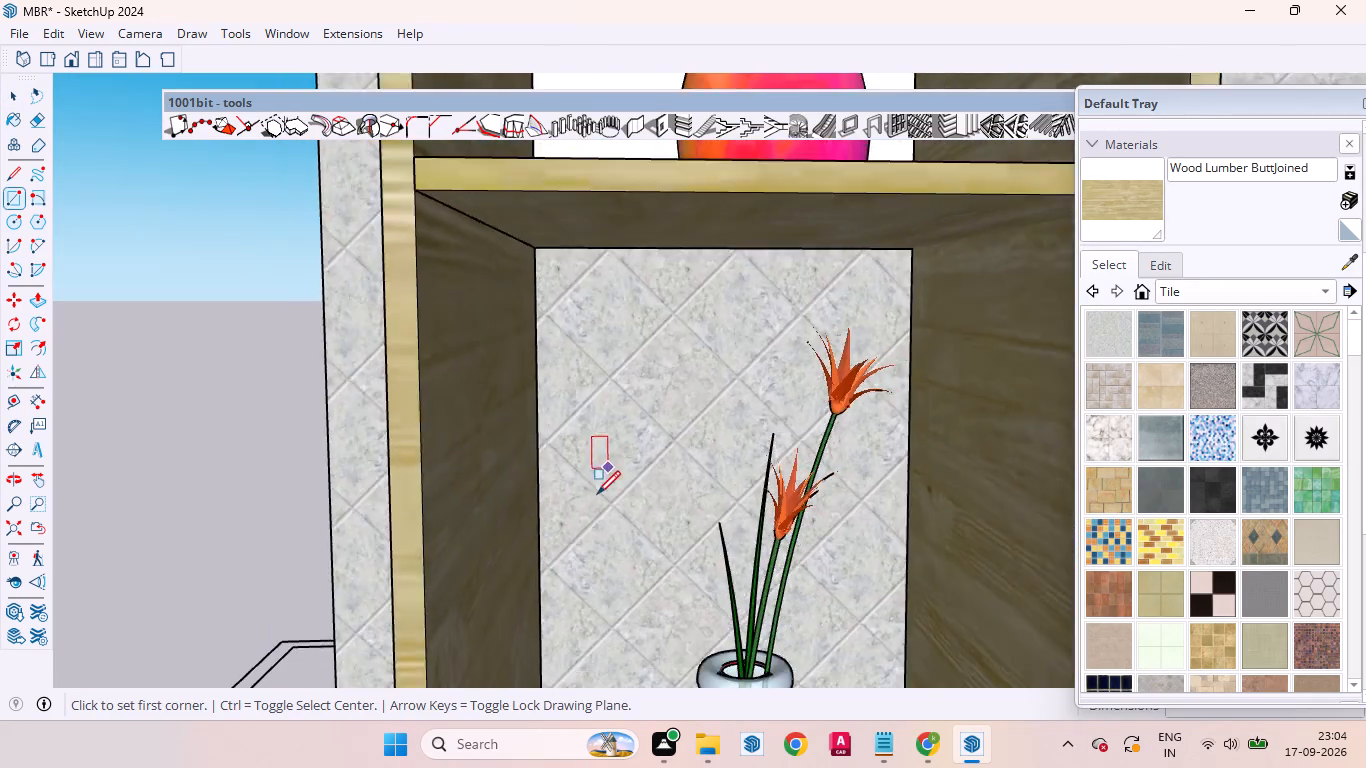
{"action": "scroll", "coordinate": [598, 389], "scroll_direction": "up", "scroll_amount": 5}
{"action": "scroll", "coordinate": [627, 632], "scroll_direction": "down", "scroll_amount": 6}
{"action": "middle_click_drag", "start_coordinate": [627, 632], "coordinate": [613, 492]}
{"action": "scroll", "coordinate": [593, 469], "scroll_direction": "up", "scroll_amount": 6}
{"action": "left_click", "coordinate": [550, 465]}
{"action": "scroll", "coordinate": [653, 487], "scroll_direction": "down", "scroll_amount": 7}
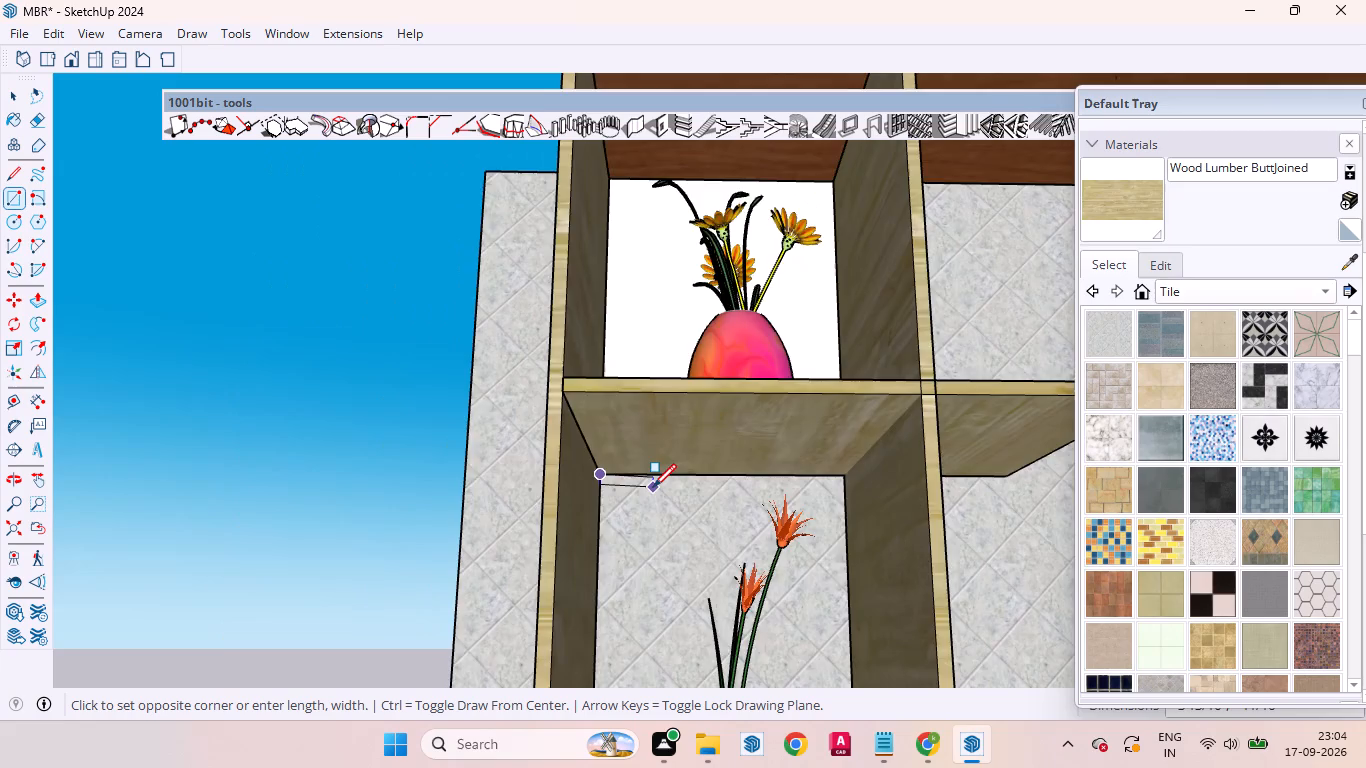
{"action": "scroll", "coordinate": [653, 487], "scroll_direction": "down", "scroll_amount": 8}
{"action": "scroll", "coordinate": [653, 487], "scroll_direction": "up", "scroll_amount": 1}
{"action": "scroll", "coordinate": [653, 487], "scroll_direction": "down", "scroll_amount": 5}
{"action": "scroll", "coordinate": [723, 586], "scroll_direction": "up", "scroll_amount": 15}
{"action": "middle_click_drag", "start_coordinate": [714, 560], "coordinate": [750, 669]}
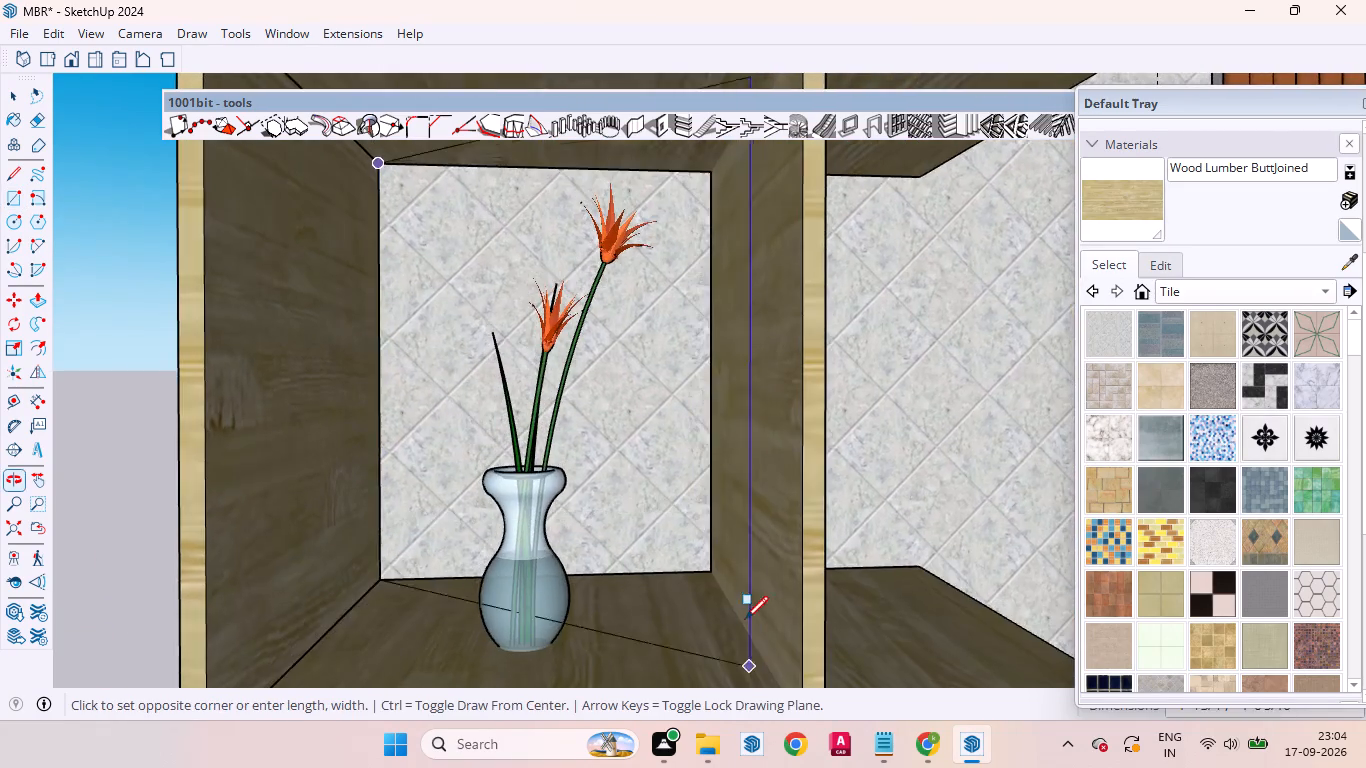
{"action": "scroll", "coordinate": [741, 595], "scroll_direction": "up", "scroll_amount": 7}
{"action": "scroll", "coordinate": [710, 580], "scroll_direction": "down", "scroll_amount": 1}
{"action": "scroll", "coordinate": [709, 579], "scroll_direction": "up", "scroll_amount": 19}
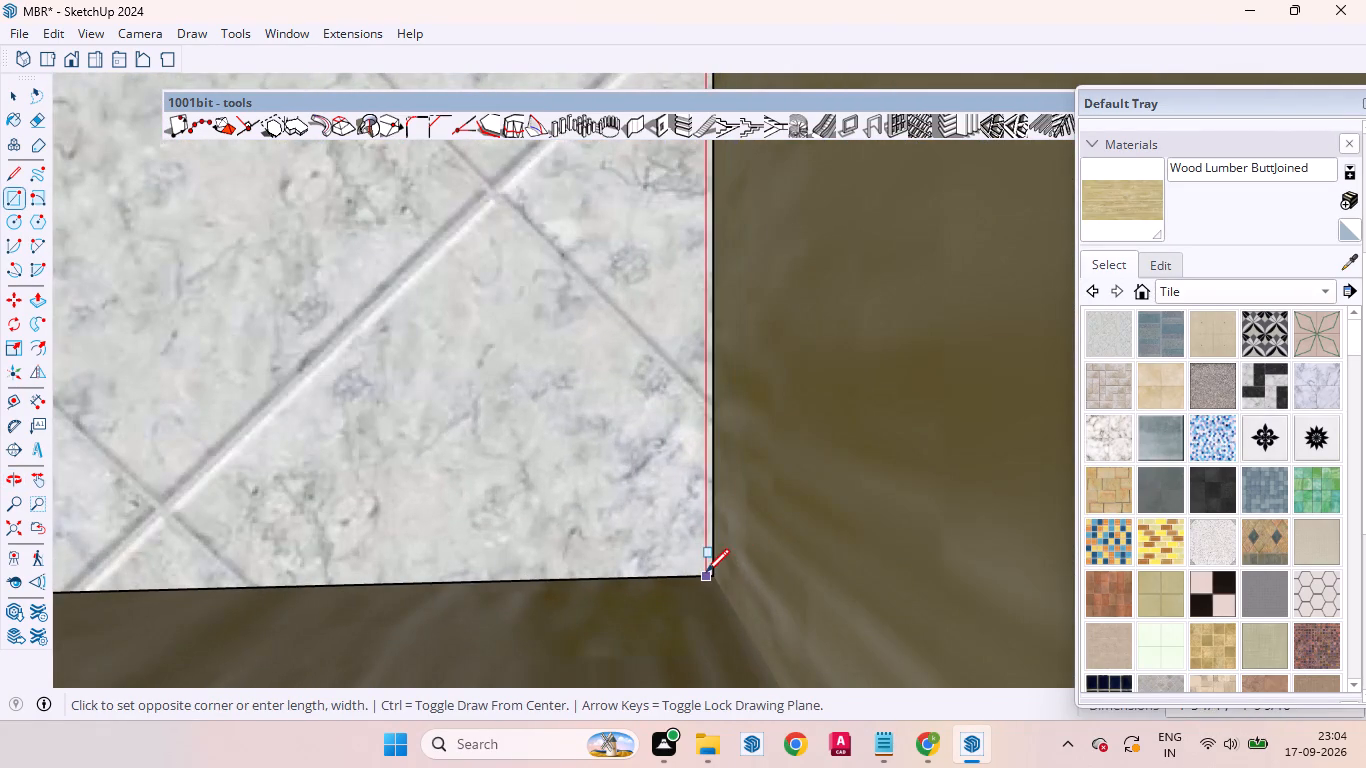
{"action": "left_click", "coordinate": [715, 576]}
Draw a rectangle covering the back opening of the left-hand tower's third compartment, behind the red-flowered glass vase, from corner to corner.
{"action": "scroll", "coordinate": [721, 556], "scroll_direction": "down", "scroll_amount": 5}
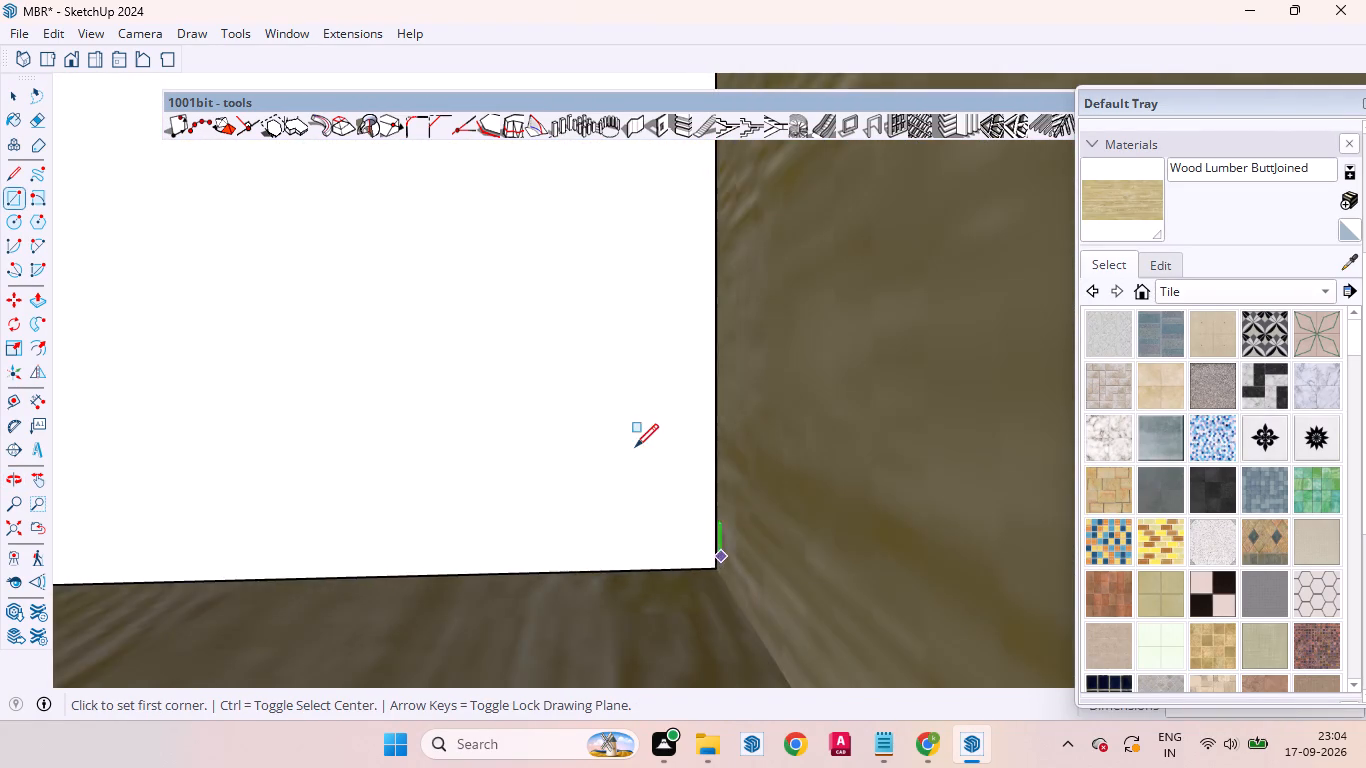
{"action": "scroll", "coordinate": [635, 447], "scroll_direction": "down", "scroll_amount": 10}
{"action": "scroll", "coordinate": [628, 459], "scroll_direction": "up", "scroll_amount": 1}
{"action": "scroll", "coordinate": [628, 463], "scroll_direction": "down", "scroll_amount": 20}
{"action": "scroll", "coordinate": [628, 463], "scroll_direction": "down", "scroll_amount": 17}
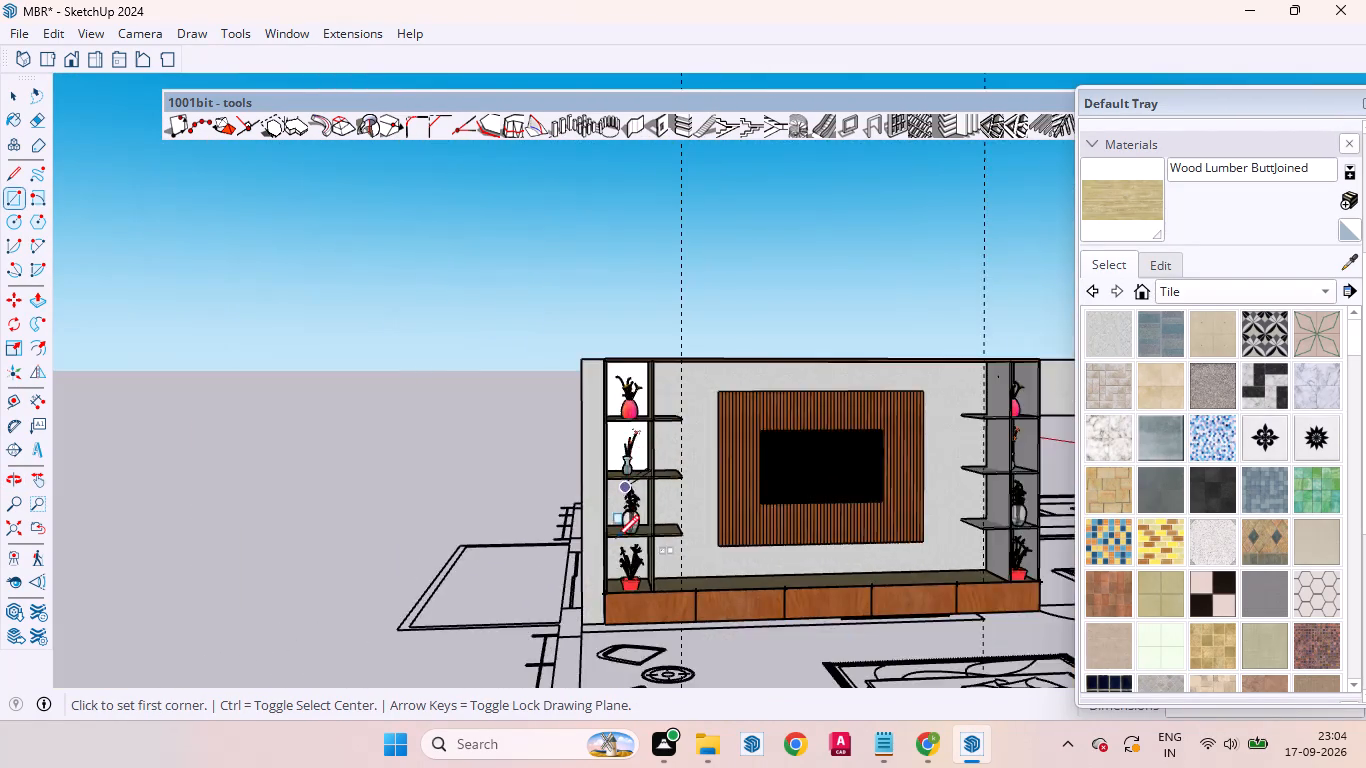
{"action": "scroll", "coordinate": [616, 542], "scroll_direction": "up", "scroll_amount": 16}
{"action": "scroll", "coordinate": [680, 361], "scroll_direction": "up", "scroll_amount": 5}
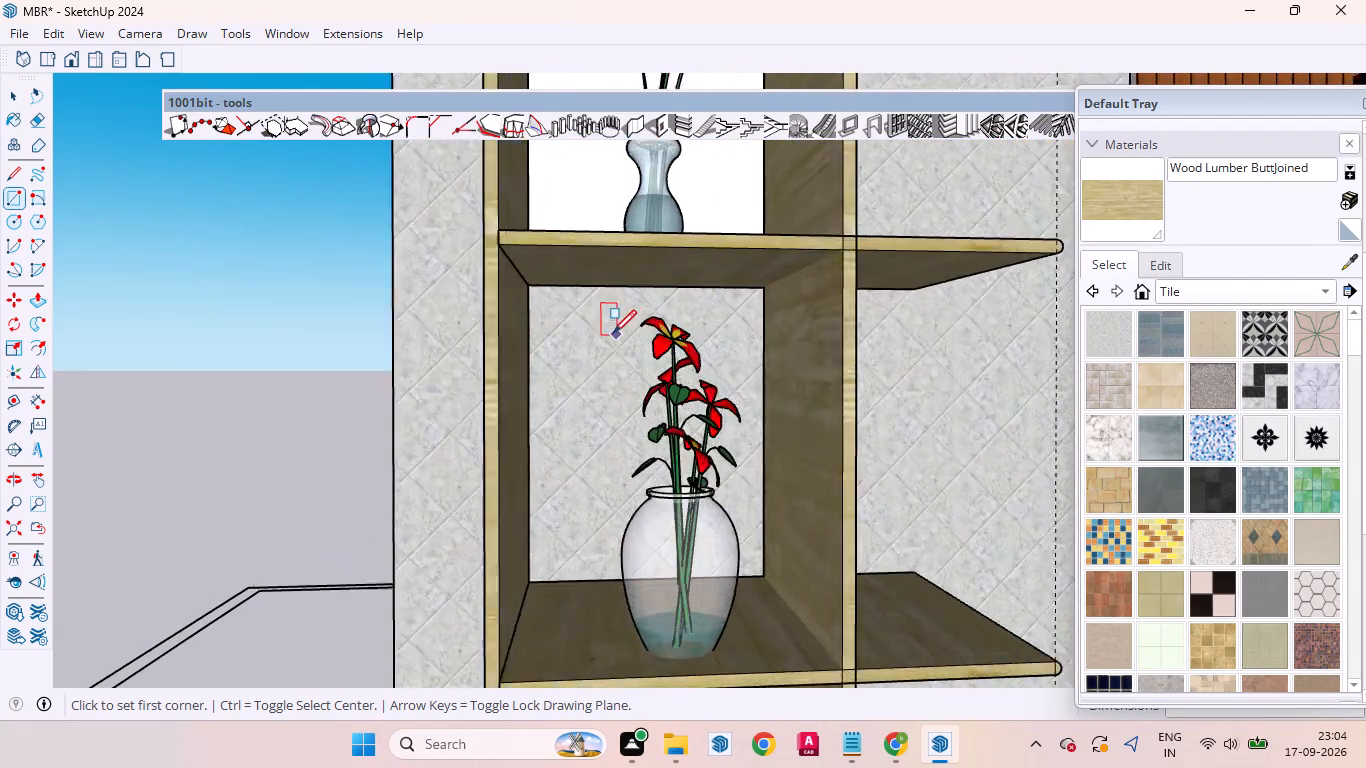
{"action": "scroll", "coordinate": [613, 333], "scroll_direction": "up", "scroll_amount": 11}
{"action": "scroll", "coordinate": [474, 295], "scroll_direction": "down", "scroll_amount": 1}
{"action": "scroll", "coordinate": [474, 294], "scroll_direction": "up", "scroll_amount": 5}
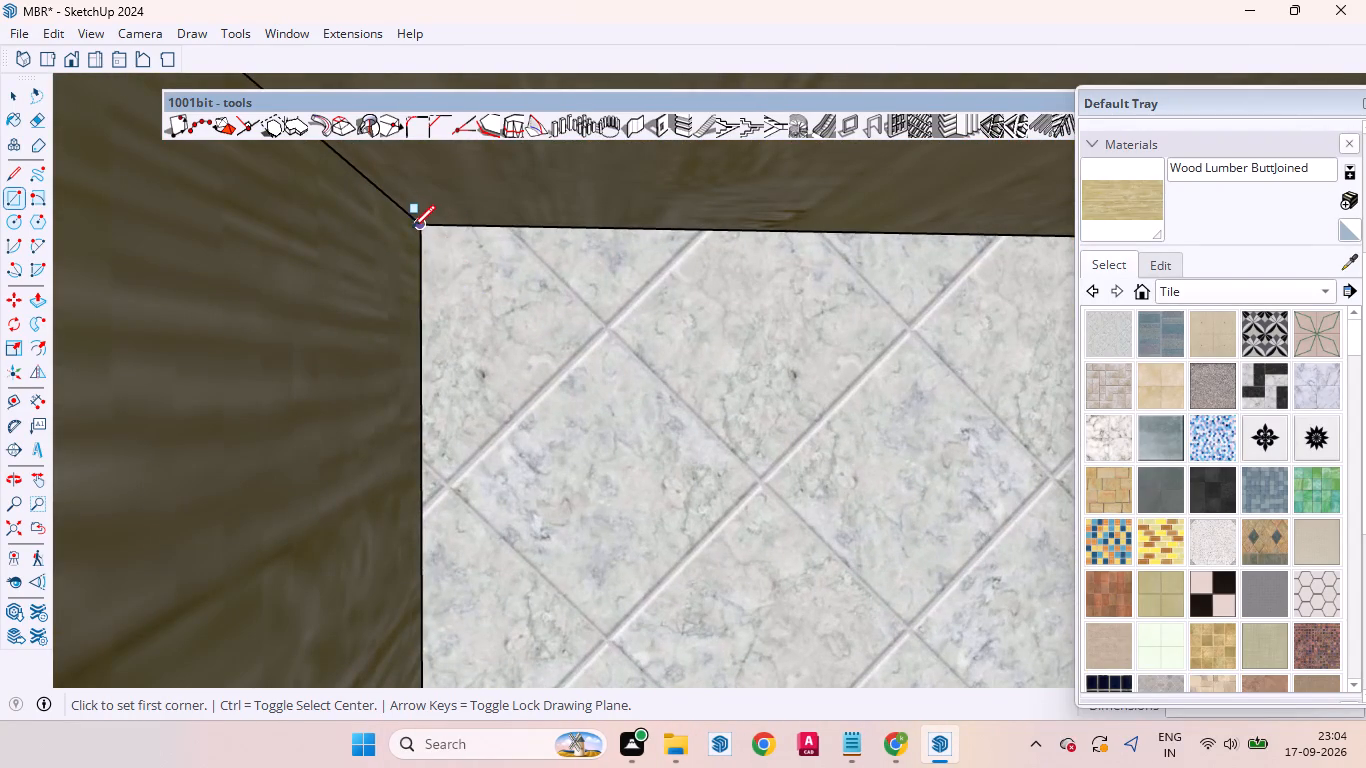
{"action": "left_click", "coordinate": [422, 226]}
{"action": "scroll", "coordinate": [422, 243], "scroll_direction": "down", "scroll_amount": 10}
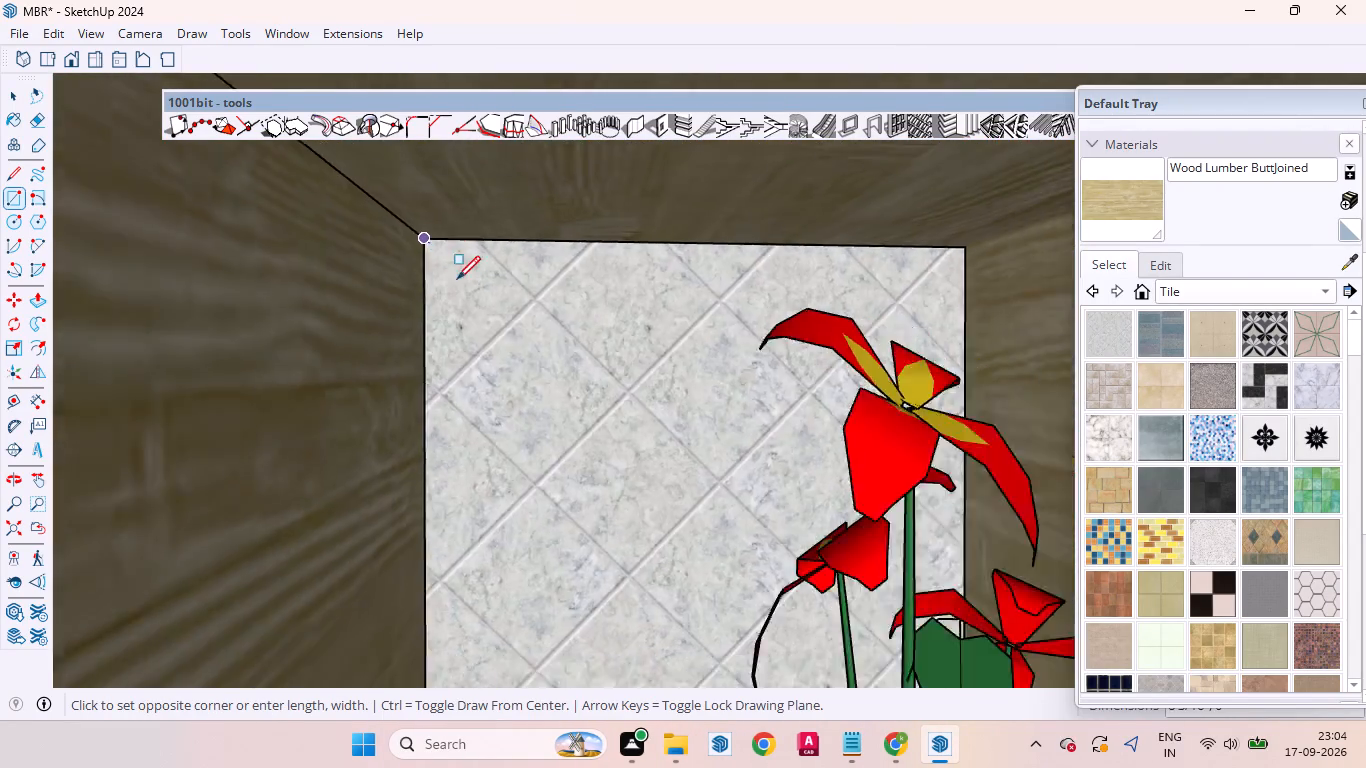
{"action": "scroll", "coordinate": [457, 279], "scroll_direction": "down", "scroll_amount": 16}
{"action": "scroll", "coordinate": [540, 431], "scroll_direction": "up", "scroll_amount": 7}
{"action": "scroll", "coordinate": [563, 445], "scroll_direction": "up", "scroll_amount": 15}
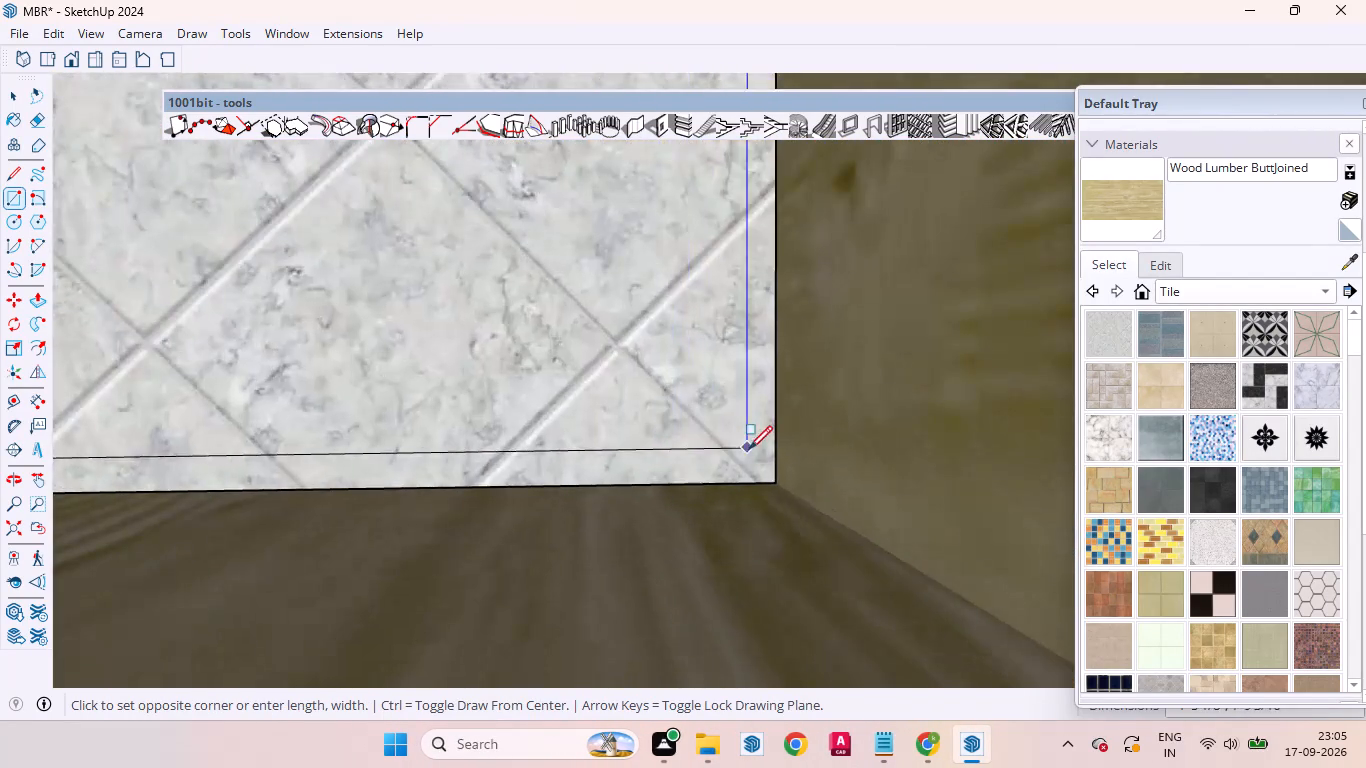
{"action": "scroll", "coordinate": [769, 474], "scroll_direction": "up", "scroll_amount": 6}
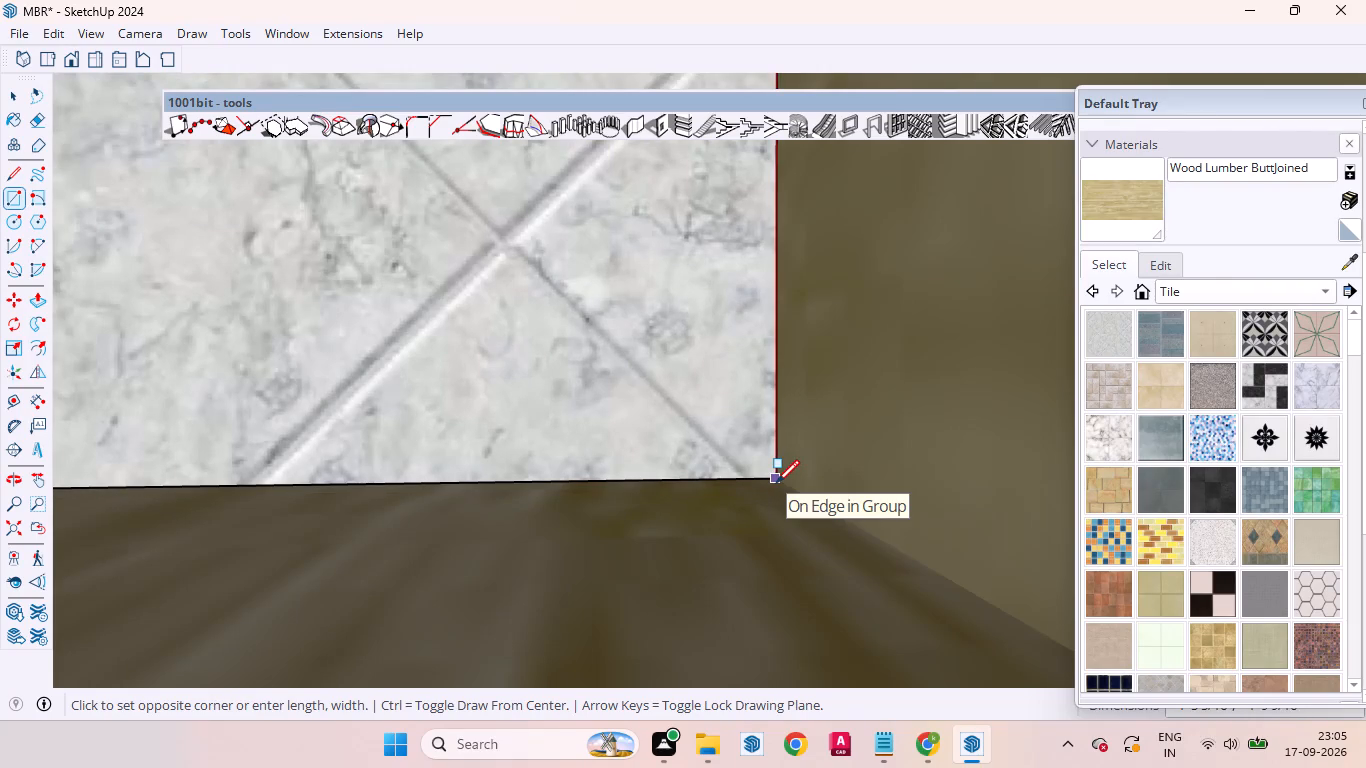
{"action": "scroll", "coordinate": [776, 483], "scroll_direction": "up", "scroll_amount": 11}
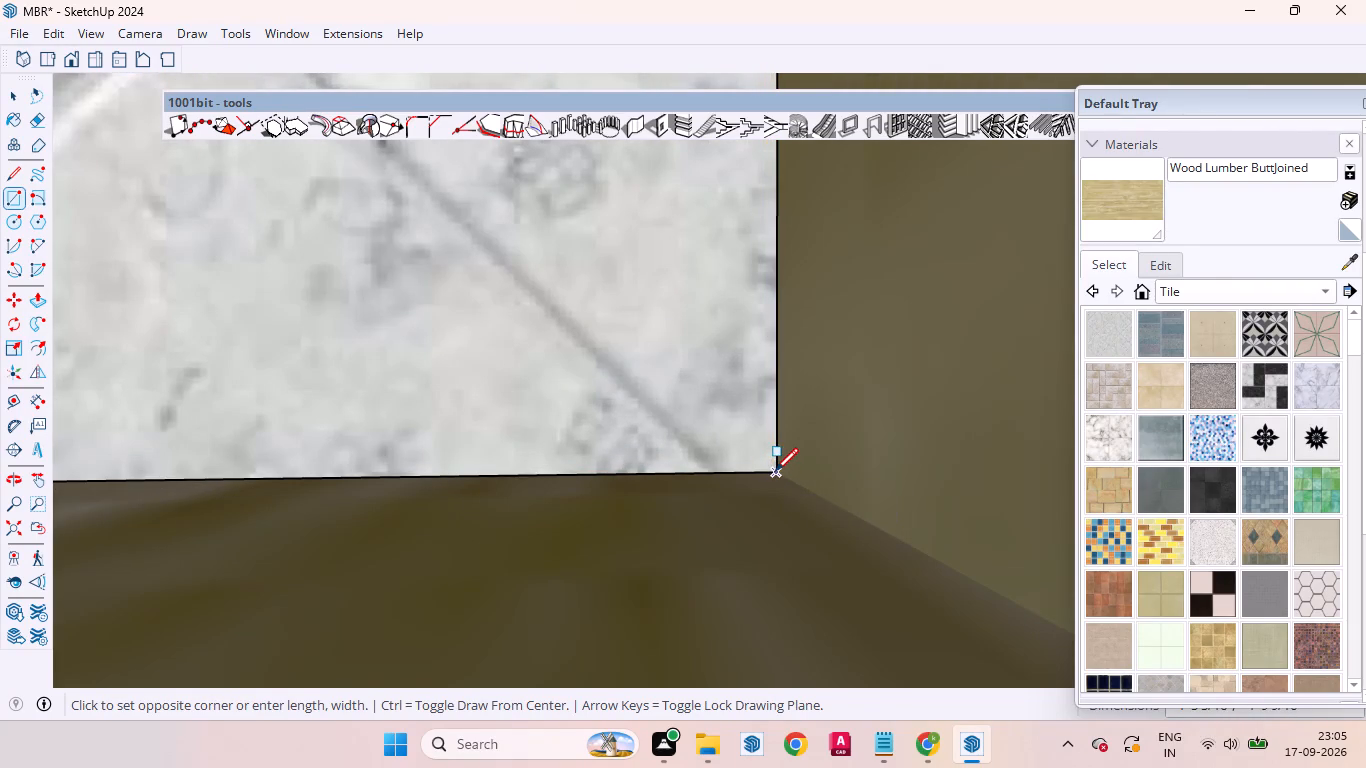
{"action": "left_click", "coordinate": [775, 471]}
Draw a rectangle over the back opening of the left-hand tower's bottom compartment, behind the red plant pot.
{"action": "scroll", "coordinate": [661, 374], "scroll_direction": "down", "scroll_amount": 6}
{"action": "scroll", "coordinate": [661, 374], "scroll_direction": "up", "scroll_amount": 1}
{"action": "scroll", "coordinate": [661, 374], "scroll_direction": "down", "scroll_amount": 9}
{"action": "scroll", "coordinate": [663, 350], "scroll_direction": "up", "scroll_amount": 1}
{"action": "scroll", "coordinate": [663, 367], "scroll_direction": "down", "scroll_amount": 3}
{"action": "scroll", "coordinate": [663, 403], "scroll_direction": "up", "scroll_amount": 1}
{"action": "scroll", "coordinate": [663, 407], "scroll_direction": "down", "scroll_amount": 12}
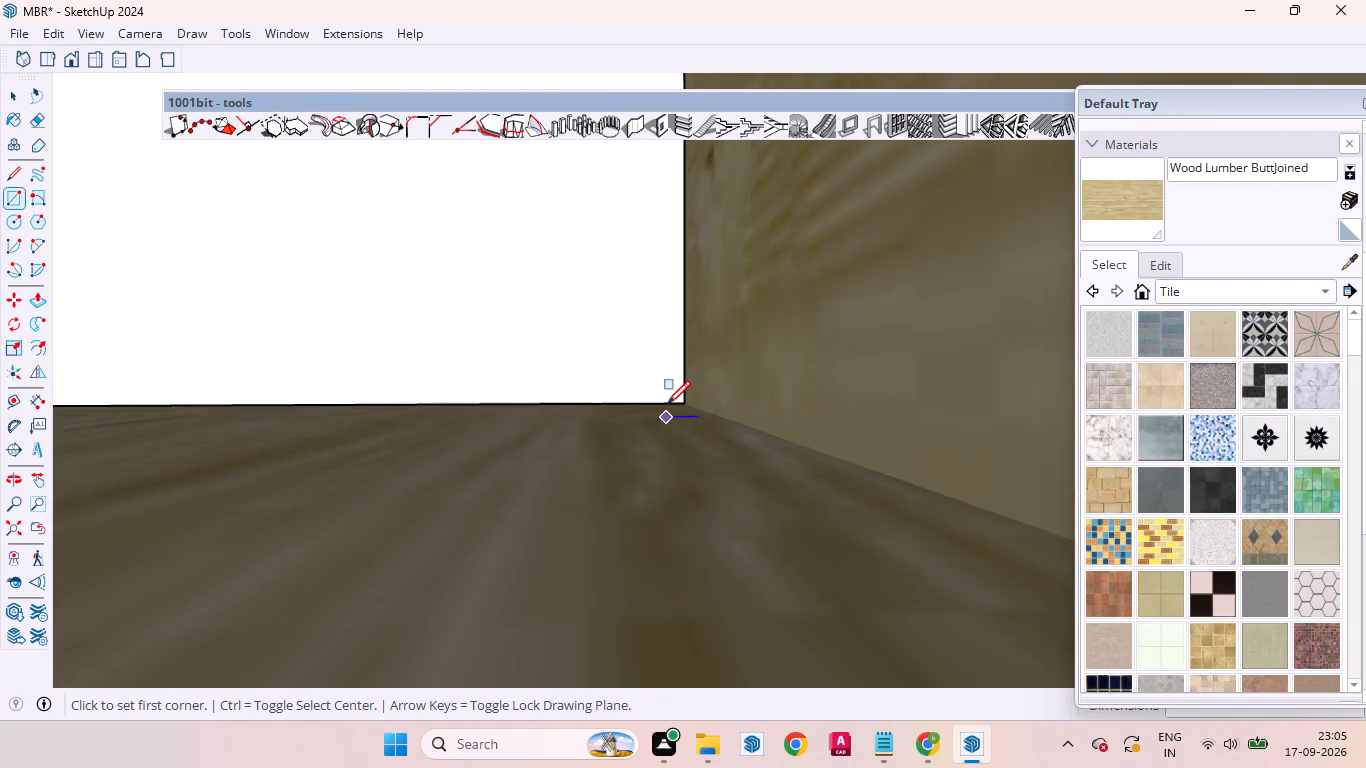
{"action": "scroll", "coordinate": [667, 404], "scroll_direction": "down", "scroll_amount": 20}
{"action": "scroll", "coordinate": [667, 404], "scroll_direction": "down", "scroll_amount": 20}
{"action": "scroll", "coordinate": [667, 404], "scroll_direction": "down", "scroll_amount": 6}
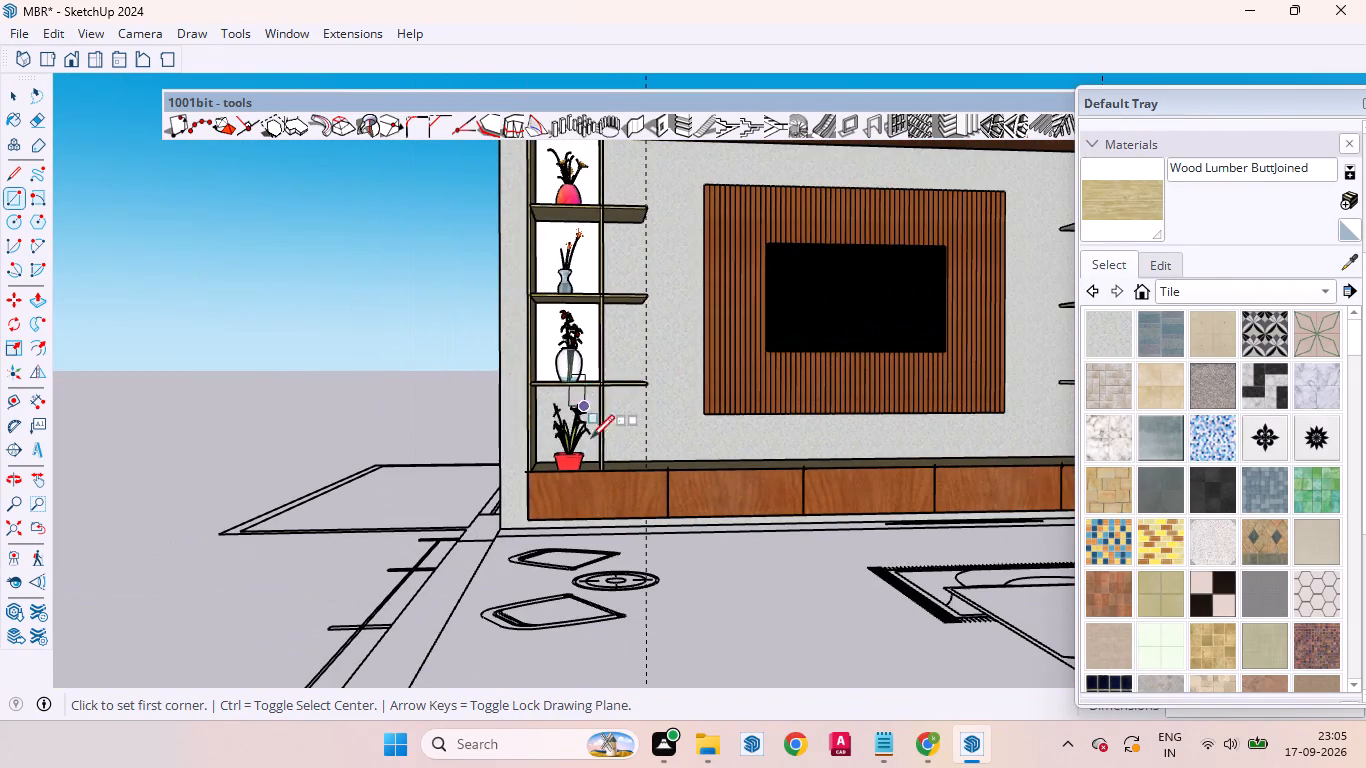
{"action": "scroll", "coordinate": [591, 466], "scroll_direction": "down", "scroll_amount": 7}
{"action": "scroll", "coordinate": [598, 483], "scroll_direction": "up", "scroll_amount": 13}
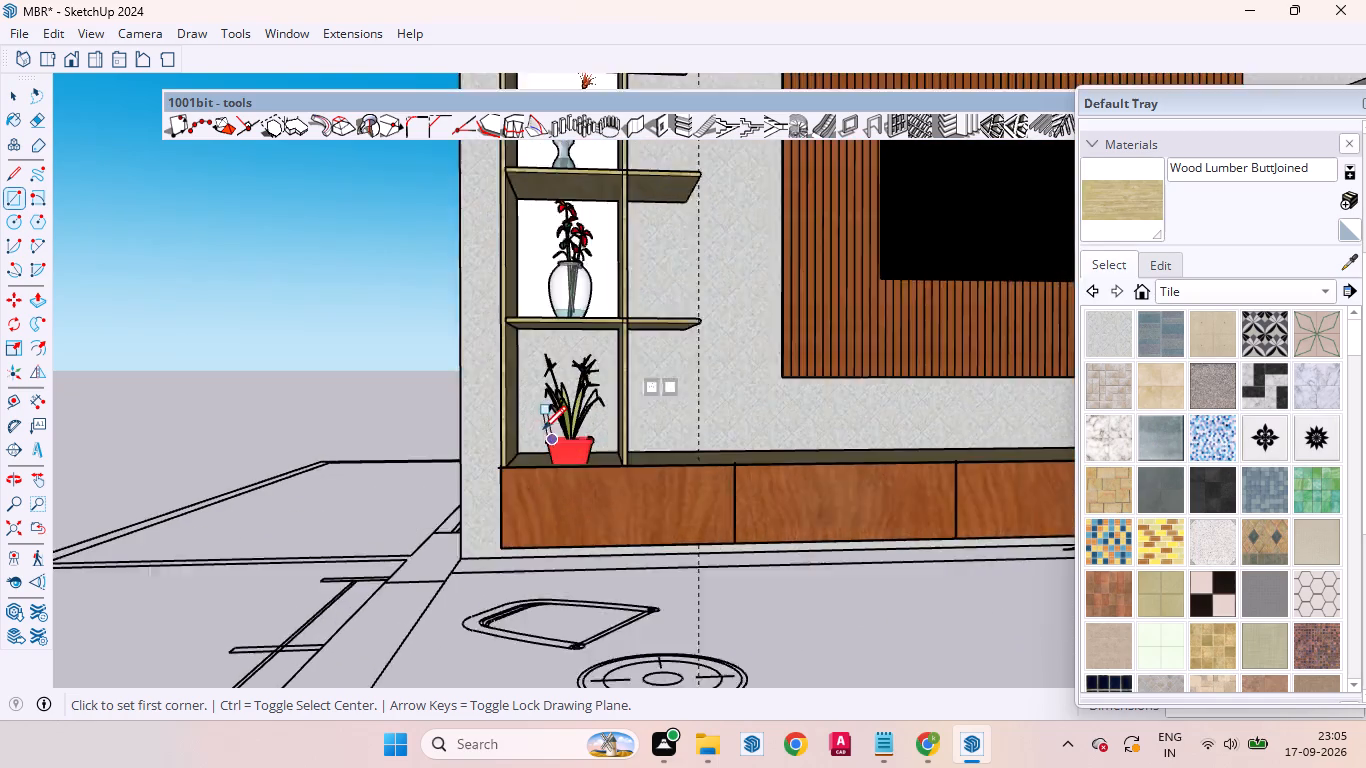
{"action": "scroll", "coordinate": [543, 429], "scroll_direction": "up", "scroll_amount": 8}
{"action": "scroll", "coordinate": [544, 216], "scroll_direction": "up", "scroll_amount": 6}
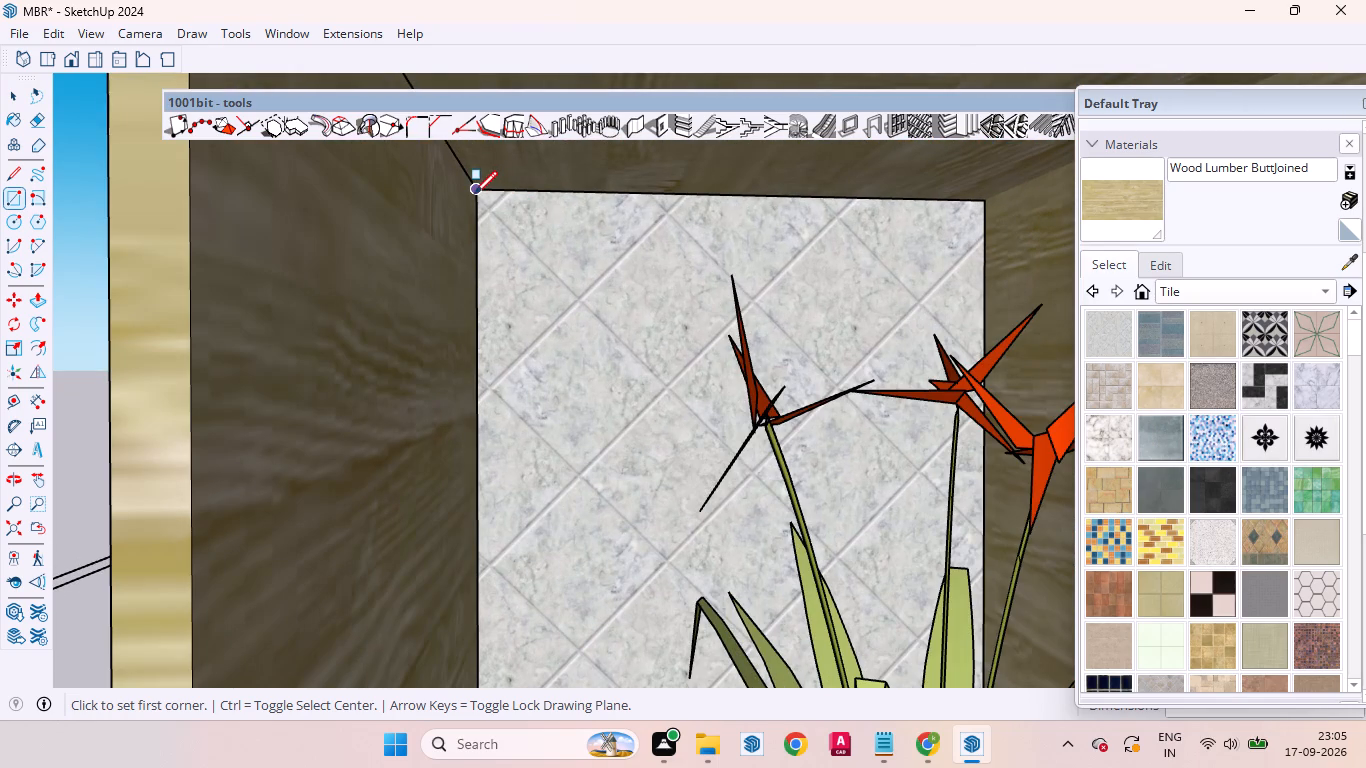
{"action": "left_click", "coordinate": [474, 194]}
{"action": "scroll", "coordinate": [562, 210], "scroll_direction": "down", "scroll_amount": 18}
{"action": "scroll", "coordinate": [613, 362], "scroll_direction": "up", "scroll_amount": 7}
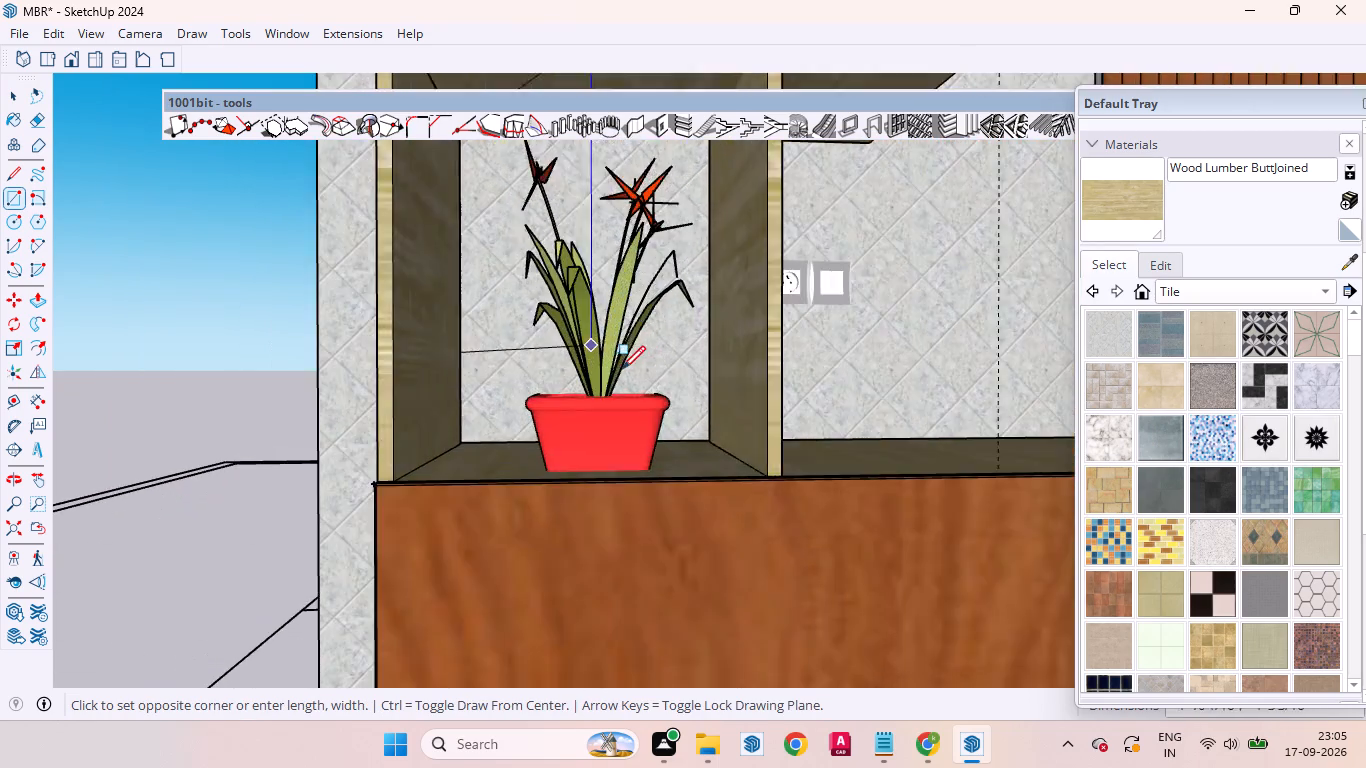
{"action": "scroll", "coordinate": [622, 369], "scroll_direction": "up", "scroll_amount": 3}
{"action": "scroll", "coordinate": [673, 382], "scroll_direction": "down", "scroll_amount": 1}
{"action": "scroll", "coordinate": [677, 383], "scroll_direction": "up", "scroll_amount": 12}
{"action": "scroll", "coordinate": [794, 515], "scroll_direction": "up", "scroll_amount": 6}
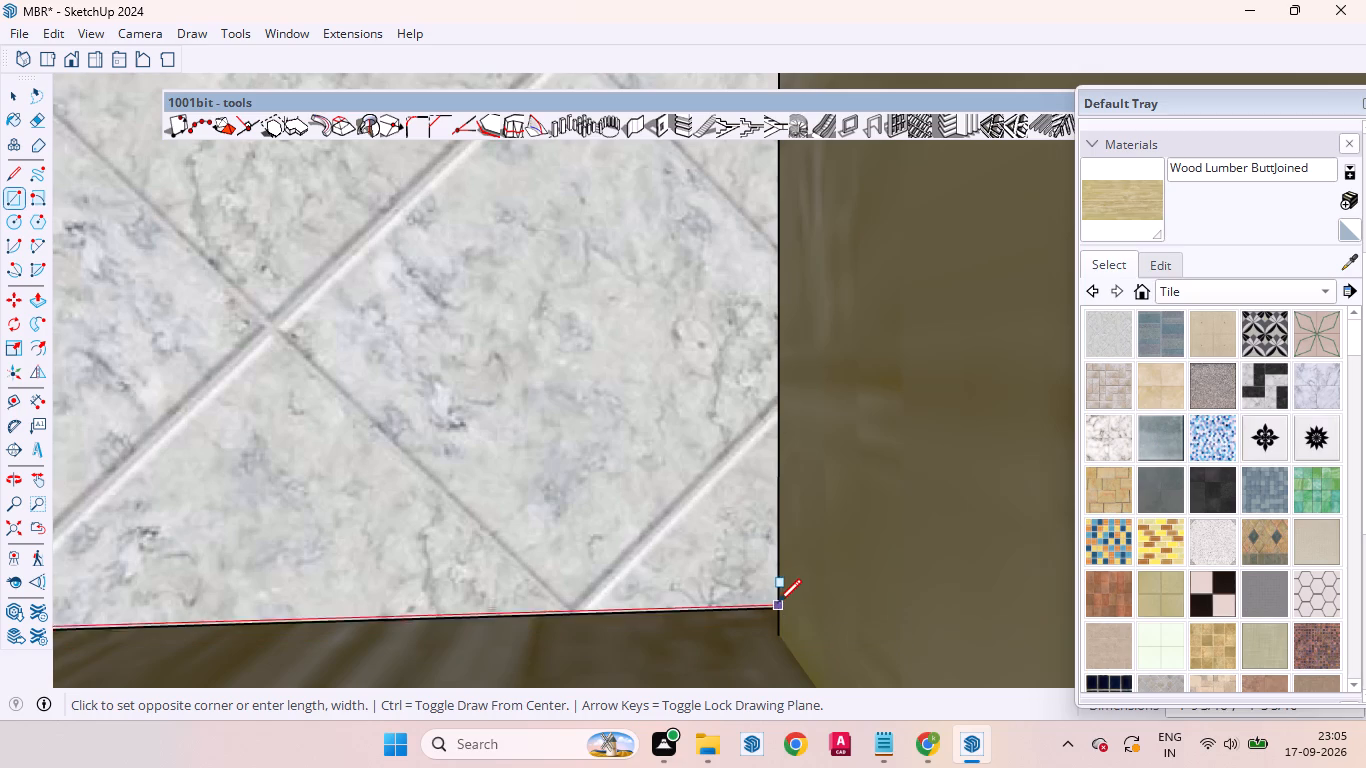
{"action": "scroll", "coordinate": [772, 612], "scroll_direction": "up", "scroll_amount": 17}
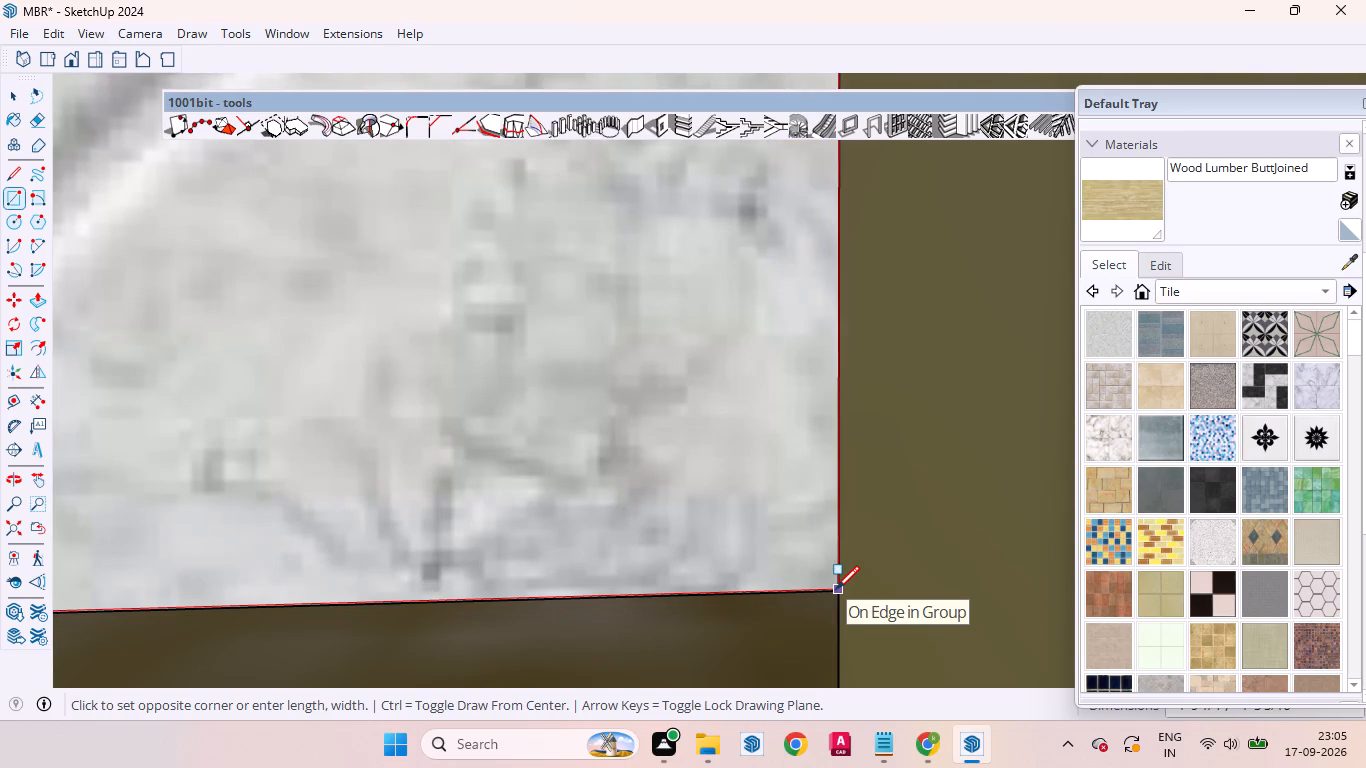
{"action": "left_click", "coordinate": [836, 589]}
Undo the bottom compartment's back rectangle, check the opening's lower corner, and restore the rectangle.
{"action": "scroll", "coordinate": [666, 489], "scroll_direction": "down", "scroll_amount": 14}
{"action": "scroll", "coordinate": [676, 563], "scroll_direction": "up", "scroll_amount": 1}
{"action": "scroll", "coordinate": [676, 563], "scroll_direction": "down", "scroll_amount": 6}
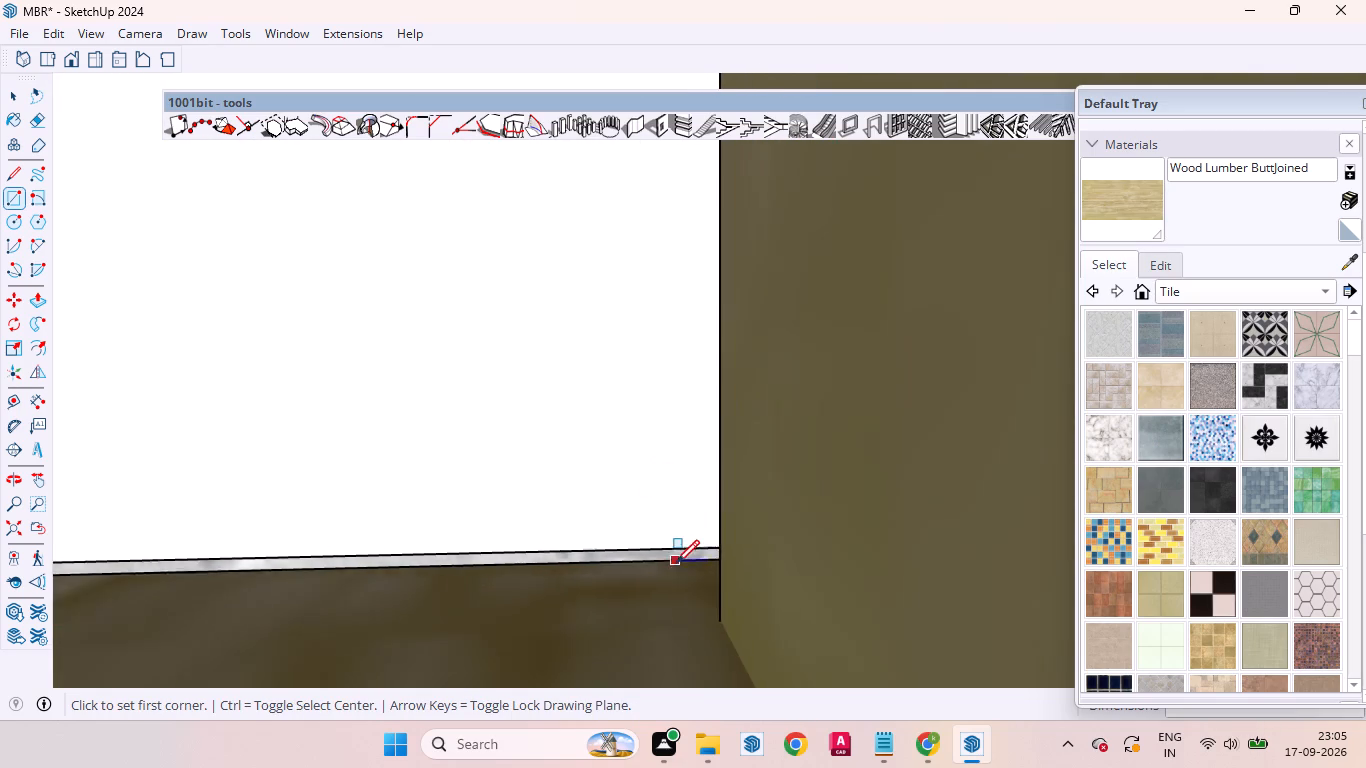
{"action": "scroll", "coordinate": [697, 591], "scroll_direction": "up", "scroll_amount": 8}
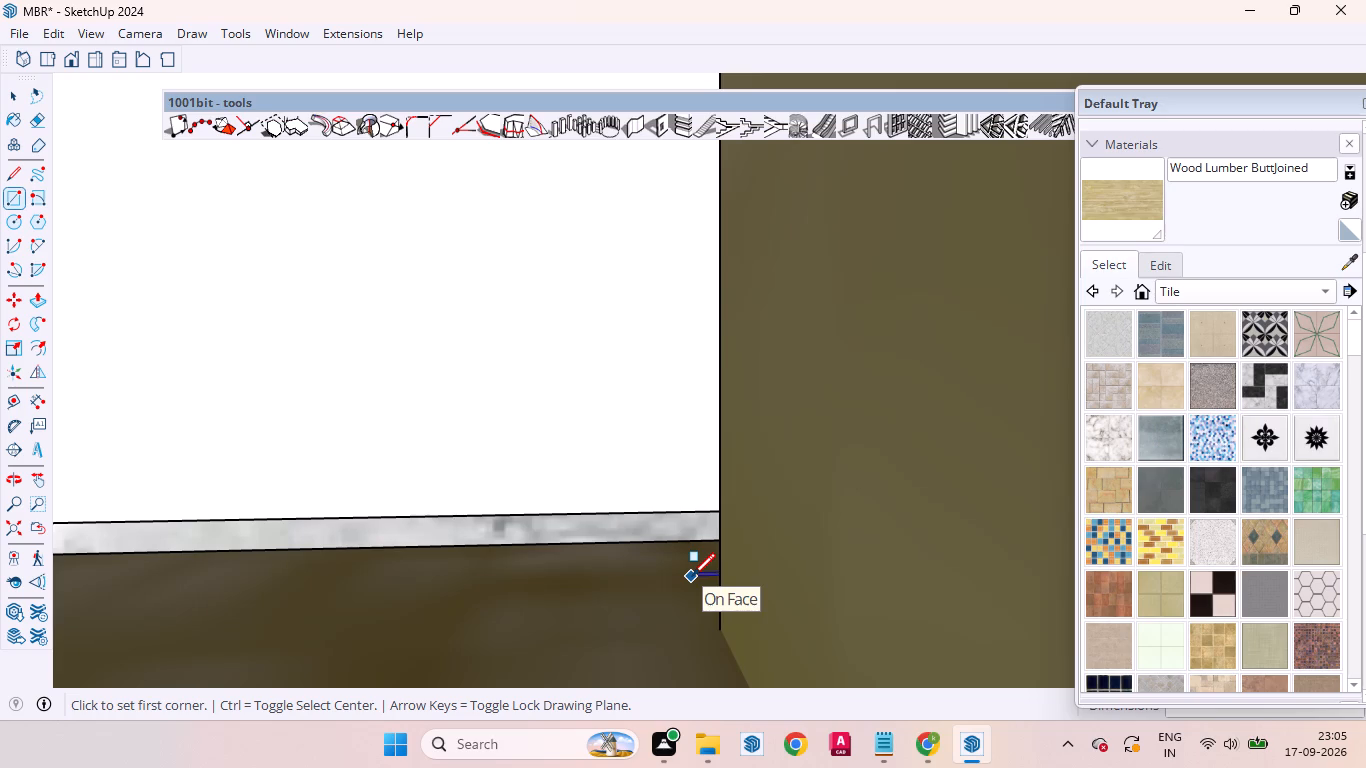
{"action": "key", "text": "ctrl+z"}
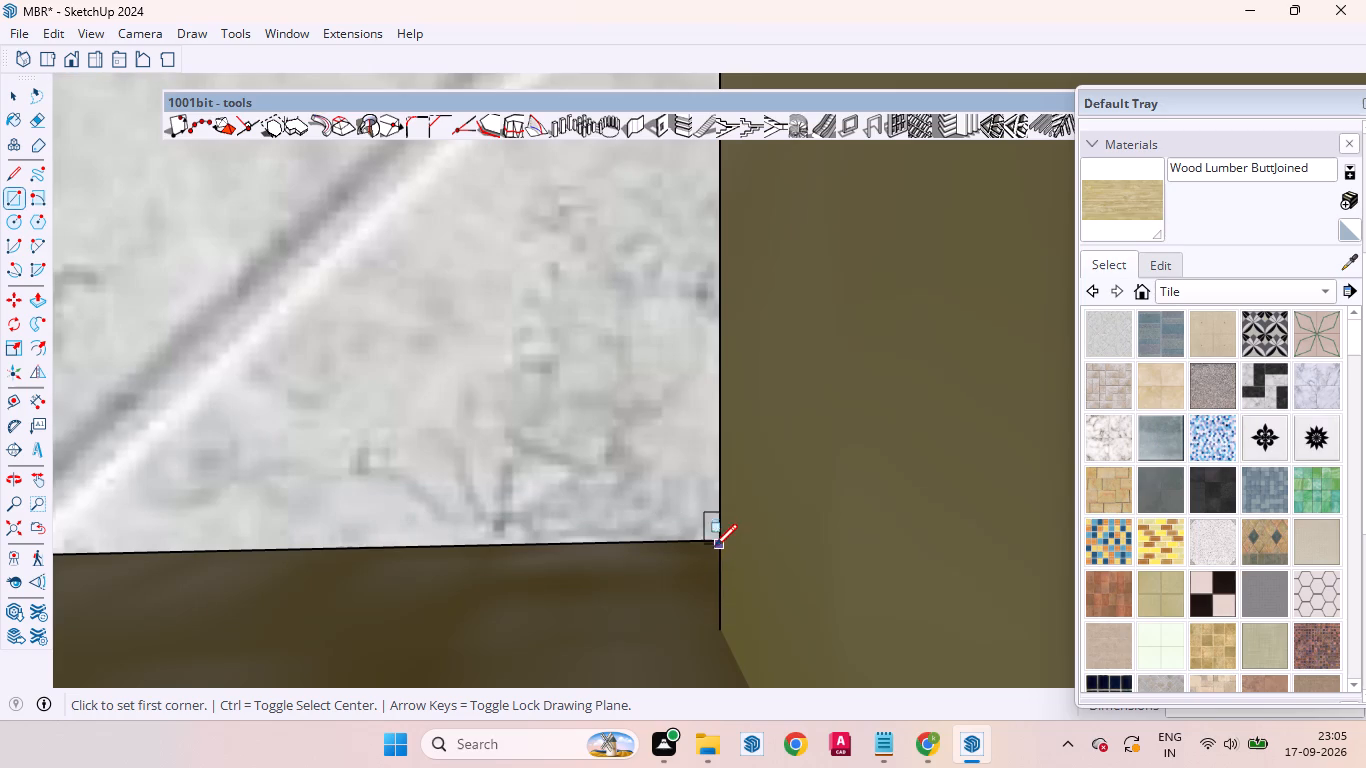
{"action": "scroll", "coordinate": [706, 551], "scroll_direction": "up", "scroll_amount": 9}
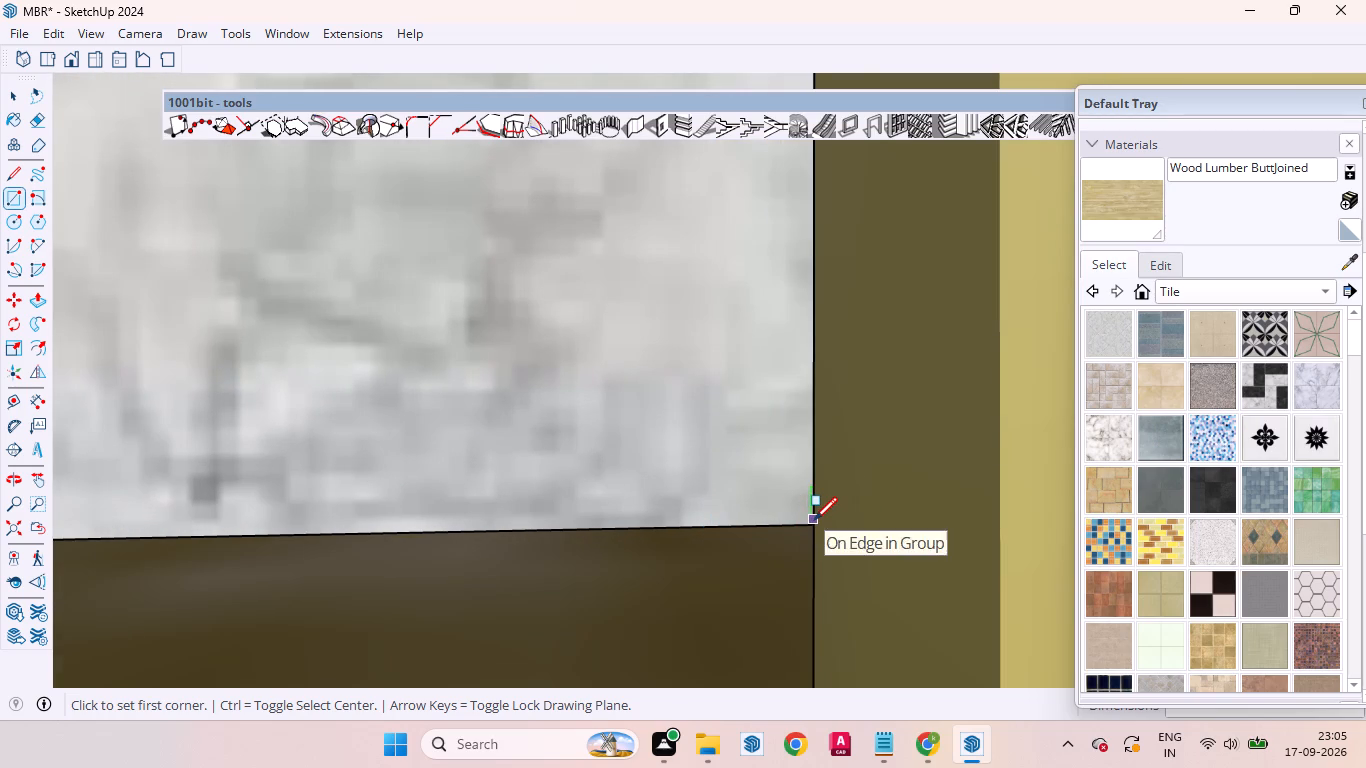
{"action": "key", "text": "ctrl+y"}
Sample Wood Lumber ButtJoined from the left-hand tower's shelf and paint the back panels of the second and third compartments with it.
{"action": "scroll", "coordinate": [814, 520], "scroll_direction": "down", "scroll_amount": 6}
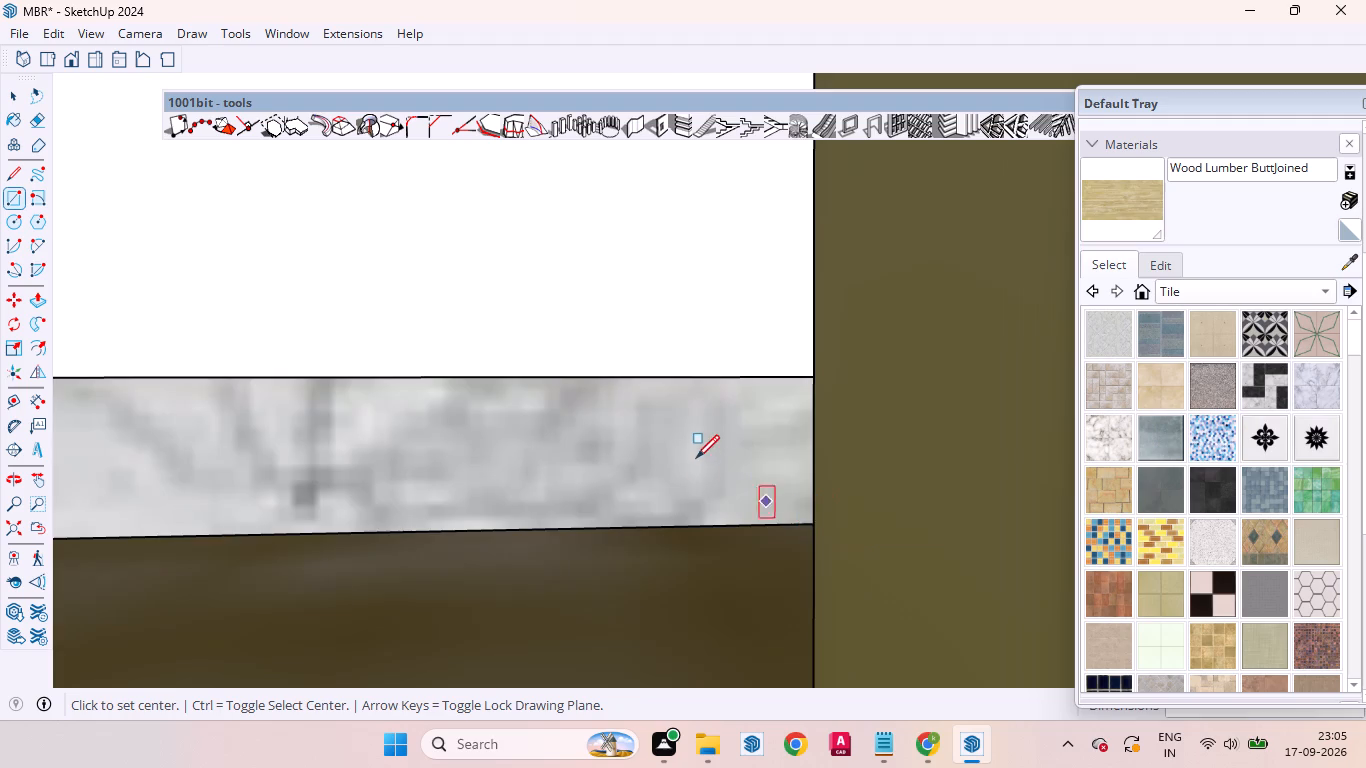
{"action": "scroll", "coordinate": [696, 458], "scroll_direction": "down", "scroll_amount": 14}
{"action": "scroll", "coordinate": [655, 550], "scroll_direction": "up", "scroll_amount": 3}
{"action": "scroll", "coordinate": [655, 551], "scroll_direction": "down", "scroll_amount": 20}
{"action": "scroll", "coordinate": [655, 551], "scroll_direction": "down", "scroll_amount": 4}
{"action": "scroll", "coordinate": [602, 452], "scroll_direction": "up", "scroll_amount": 1}
{"action": "scroll", "coordinate": [602, 452], "scroll_direction": "down", "scroll_amount": 12}
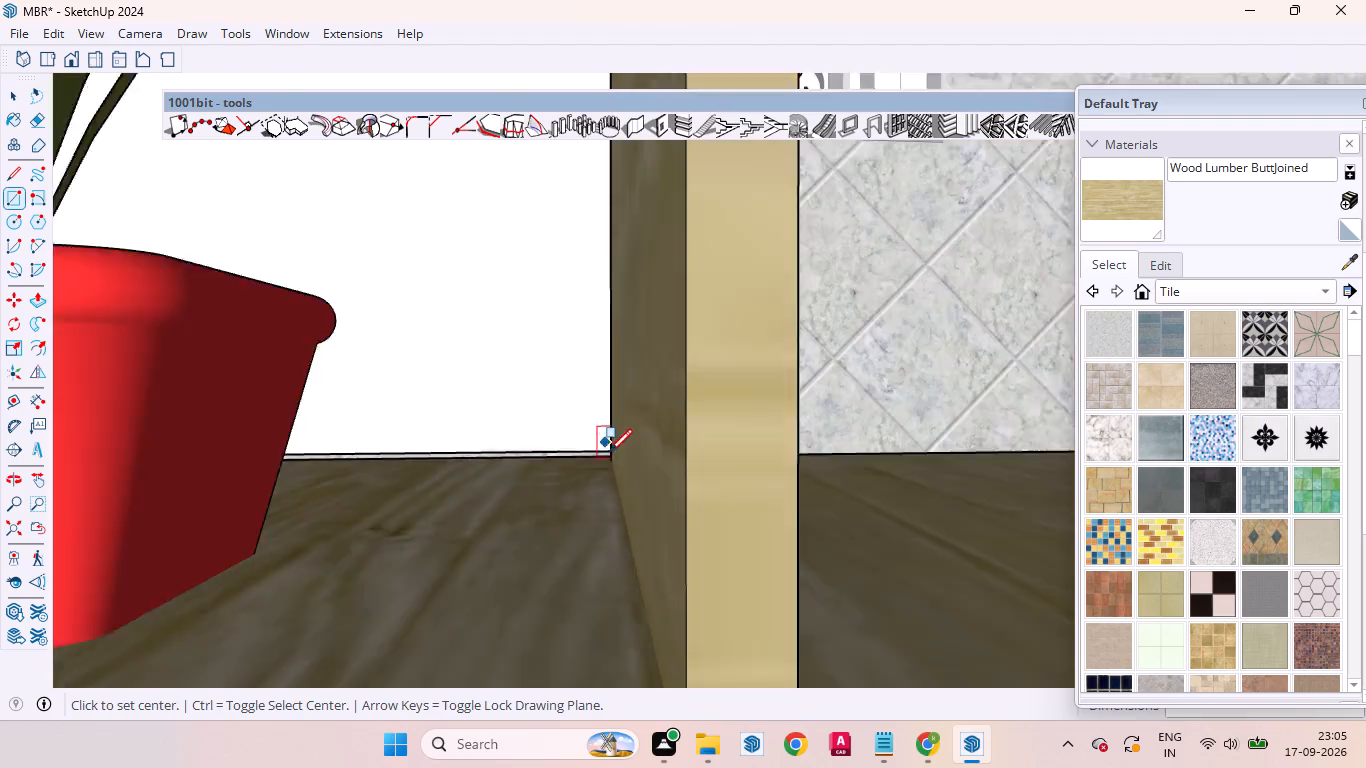
{"action": "scroll", "coordinate": [609, 452], "scroll_direction": "down", "scroll_amount": 20}
{"action": "scroll", "coordinate": [609, 452], "scroll_direction": "down", "scroll_amount": 3}
{"action": "scroll", "coordinate": [541, 432], "scroll_direction": "down", "scroll_amount": 19}
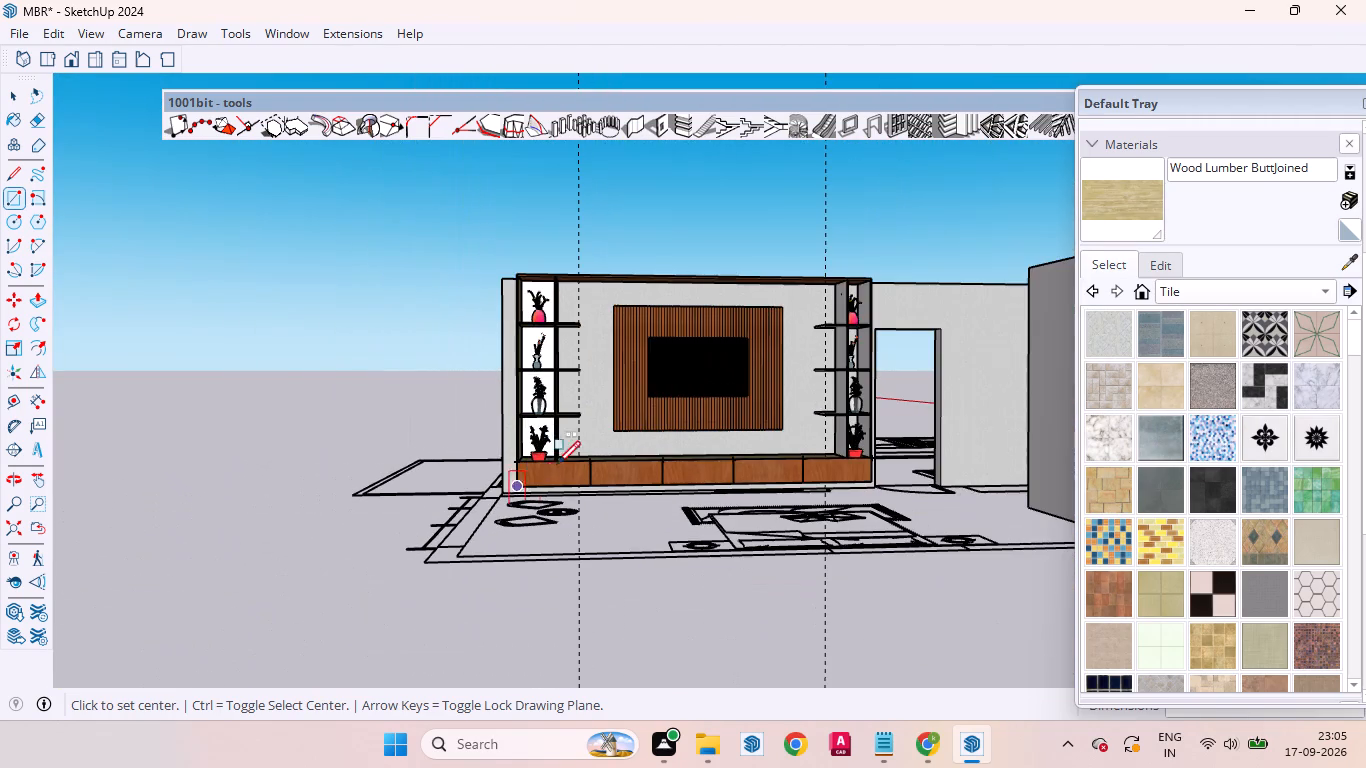
{"action": "key", "text": "space"}
{"action": "scroll", "coordinate": [517, 351], "scroll_direction": "up", "scroll_amount": 14}
{"action": "key", "text": "space"}
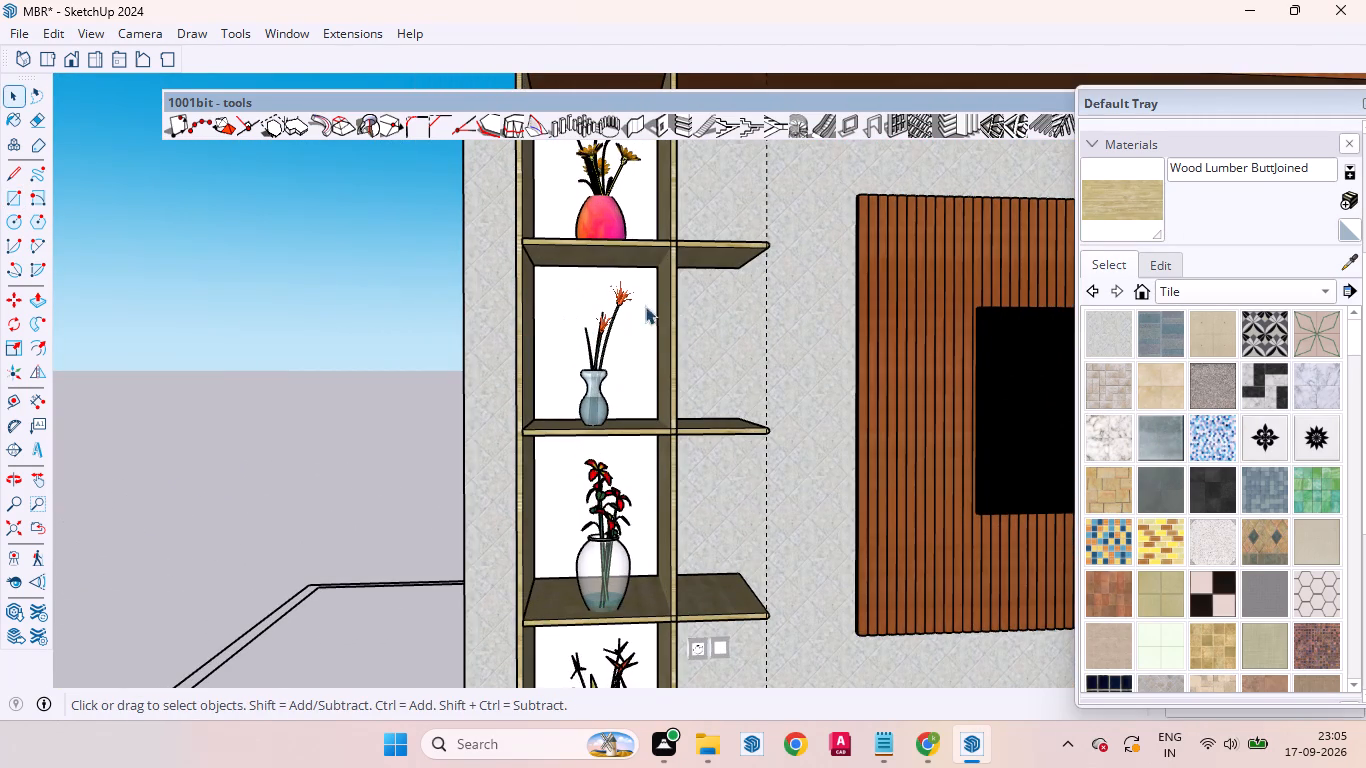
{"action": "left_click", "coordinate": [1346, 263]}
{"action": "scroll", "coordinate": [696, 393], "scroll_direction": "up", "scroll_amount": 4}
{"action": "left_click", "coordinate": [705, 450]}
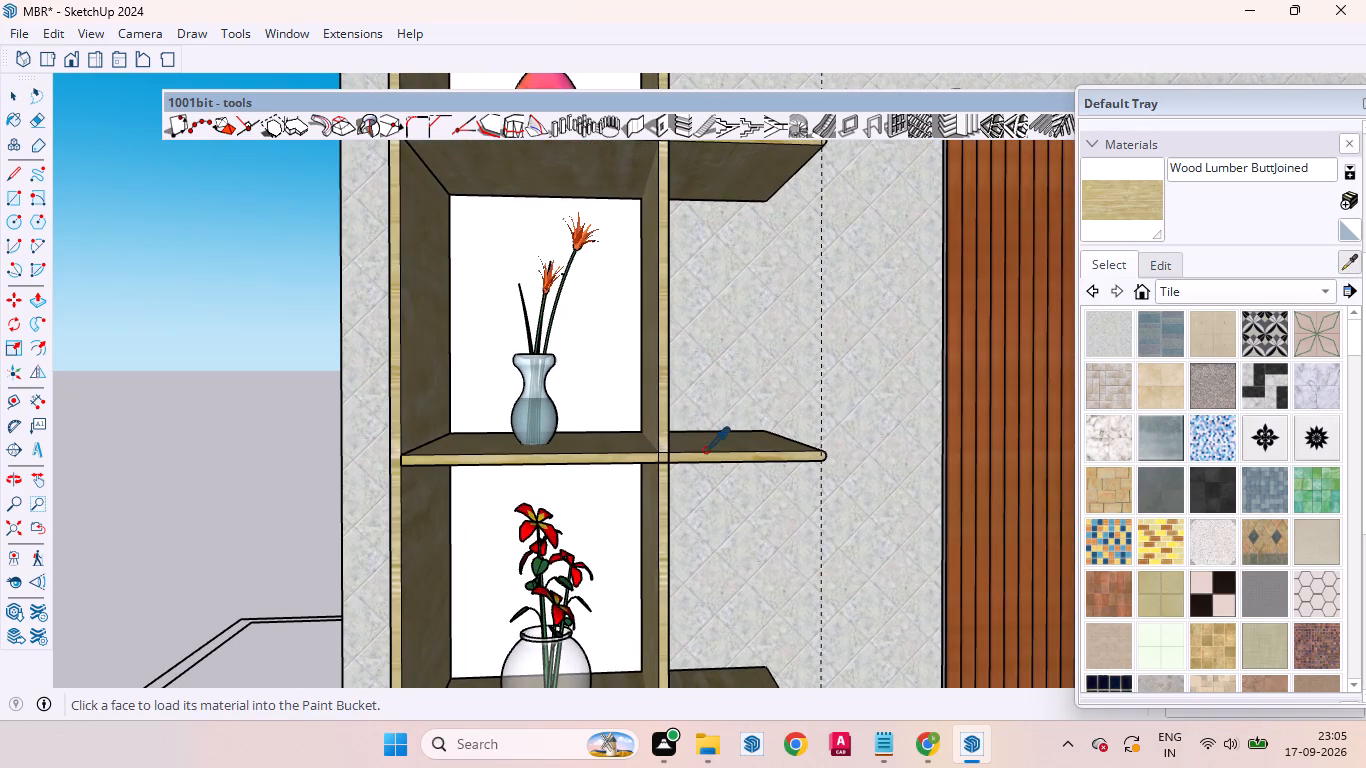
{"action": "left_click", "coordinate": [611, 364]}
{"action": "scroll", "coordinate": [619, 396], "scroll_direction": "down", "scroll_amount": 6}
{"action": "scroll", "coordinate": [587, 488], "scroll_direction": "up", "scroll_amount": 6}
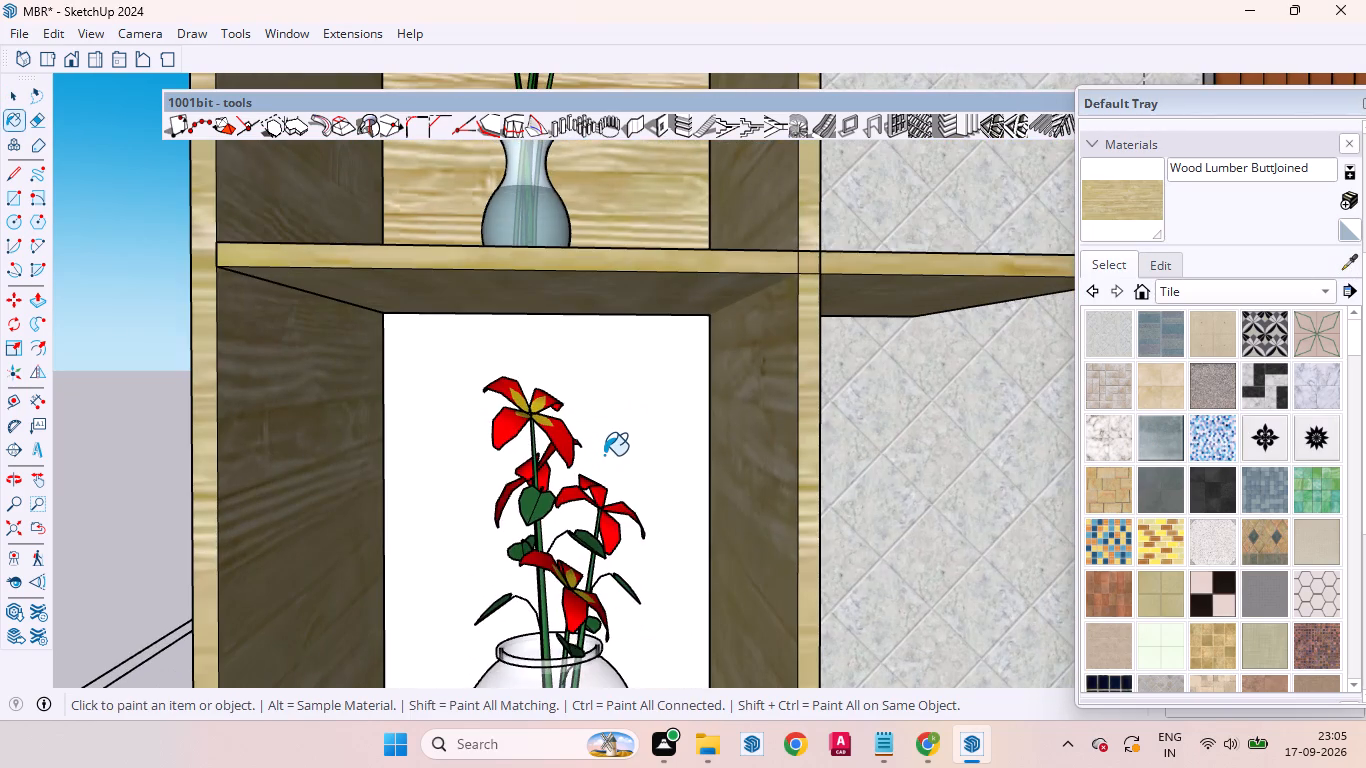
{"action": "left_click", "coordinate": [612, 415]}
Paint the back panel of the left-hand tower's bottom compartment, behind the red plant pot, with Wood Lumber ButtJoined.
{"action": "scroll", "coordinate": [507, 387], "scroll_direction": "down", "scroll_amount": 13}
{"action": "scroll", "coordinate": [543, 366], "scroll_direction": "down", "scroll_amount": 8}
{"action": "scroll", "coordinate": [533, 531], "scroll_direction": "up", "scroll_amount": 7}
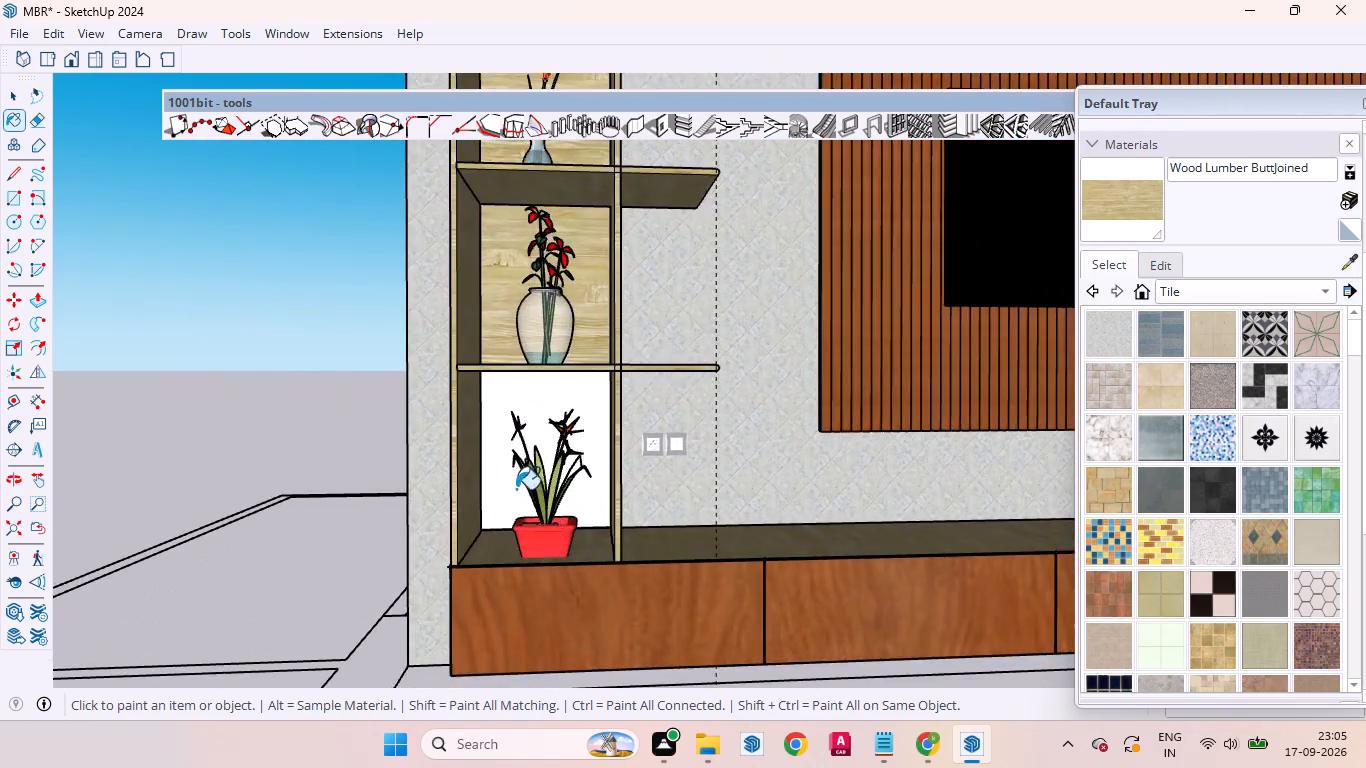
{"action": "scroll", "coordinate": [516, 489], "scroll_direction": "up", "scroll_amount": 6}
{"action": "left_click", "coordinate": [493, 375]}
Paint the back panel of the left-hand tower's top compartment, behind the pink vase, with Wood Lumber ButtJoined and leave the Paint Bucket.
{"action": "scroll", "coordinate": [494, 464], "scroll_direction": "down", "scroll_amount": 4}
{"action": "scroll", "coordinate": [494, 485], "scroll_direction": "up", "scroll_amount": 3}
{"action": "scroll", "coordinate": [494, 485], "scroll_direction": "down", "scroll_amount": 12}
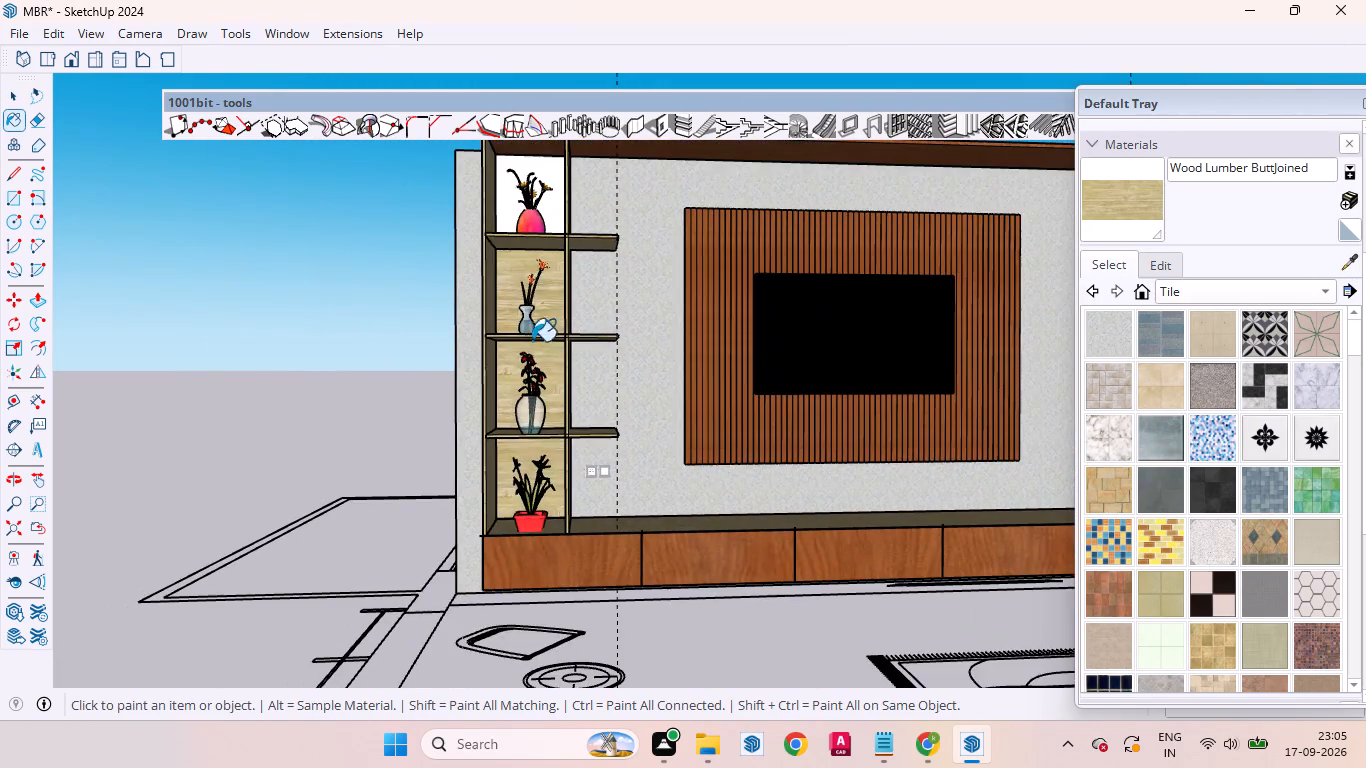
{"action": "scroll", "coordinate": [527, 413], "scroll_direction": "down", "scroll_amount": 6}
{"action": "scroll", "coordinate": [527, 271], "scroll_direction": "up", "scroll_amount": 9}
{"action": "scroll", "coordinate": [486, 318], "scroll_direction": "down", "scroll_amount": 1}
{"action": "scroll", "coordinate": [486, 318], "scroll_direction": "up", "scroll_amount": 10}
{"action": "scroll", "coordinate": [491, 306], "scroll_direction": "down", "scroll_amount": 1}
{"action": "scroll", "coordinate": [493, 305], "scroll_direction": "up", "scroll_amount": 1}
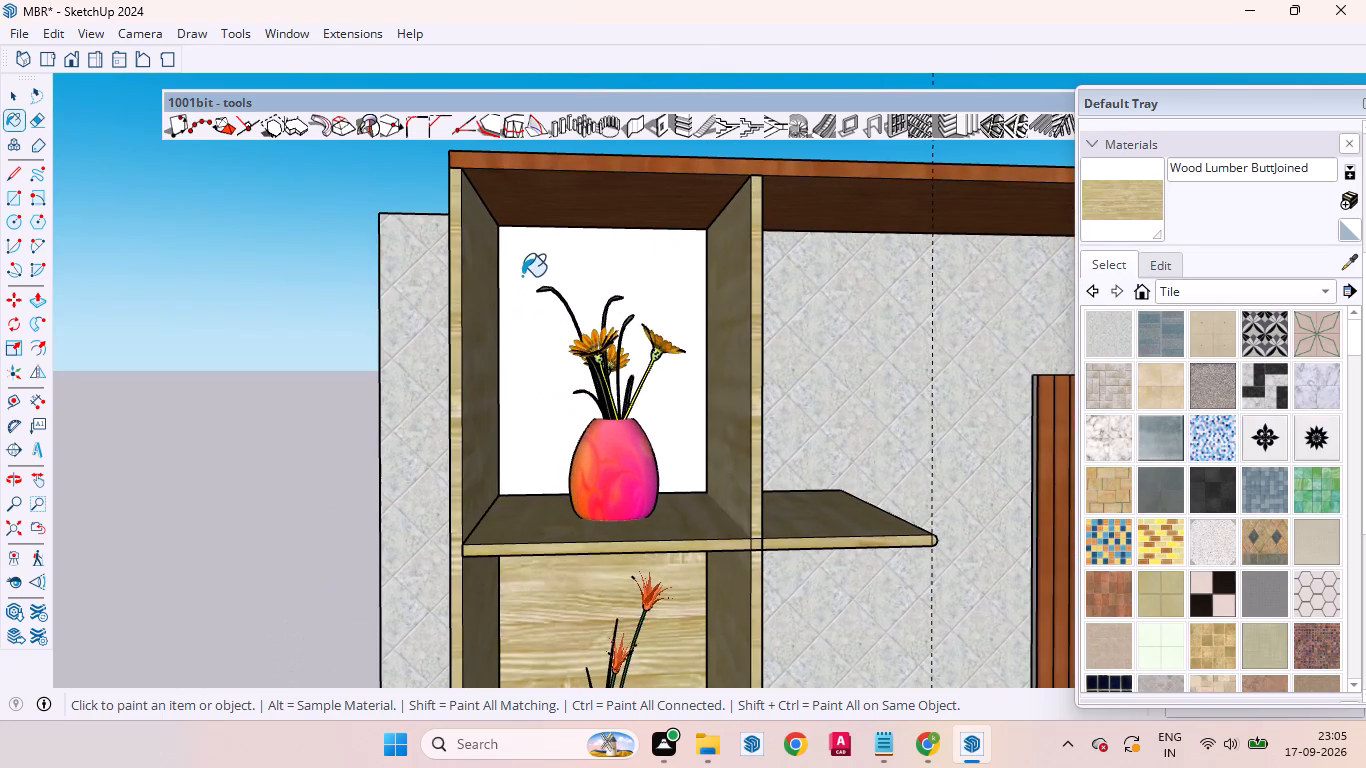
{"action": "left_click", "coordinate": [523, 275]}
{"action": "scroll", "coordinate": [499, 319], "scroll_direction": "down", "scroll_amount": 1}
{"action": "scroll", "coordinate": [498, 322], "scroll_direction": "up", "scroll_amount": 2}
{"action": "scroll", "coordinate": [496, 324], "scroll_direction": "down", "scroll_amount": 2}
{"action": "scroll", "coordinate": [494, 330], "scroll_direction": "up", "scroll_amount": 1}
{"action": "scroll", "coordinate": [494, 331], "scroll_direction": "down", "scroll_amount": 20}
{"action": "scroll", "coordinate": [494, 331], "scroll_direction": "down", "scroll_amount": 3}
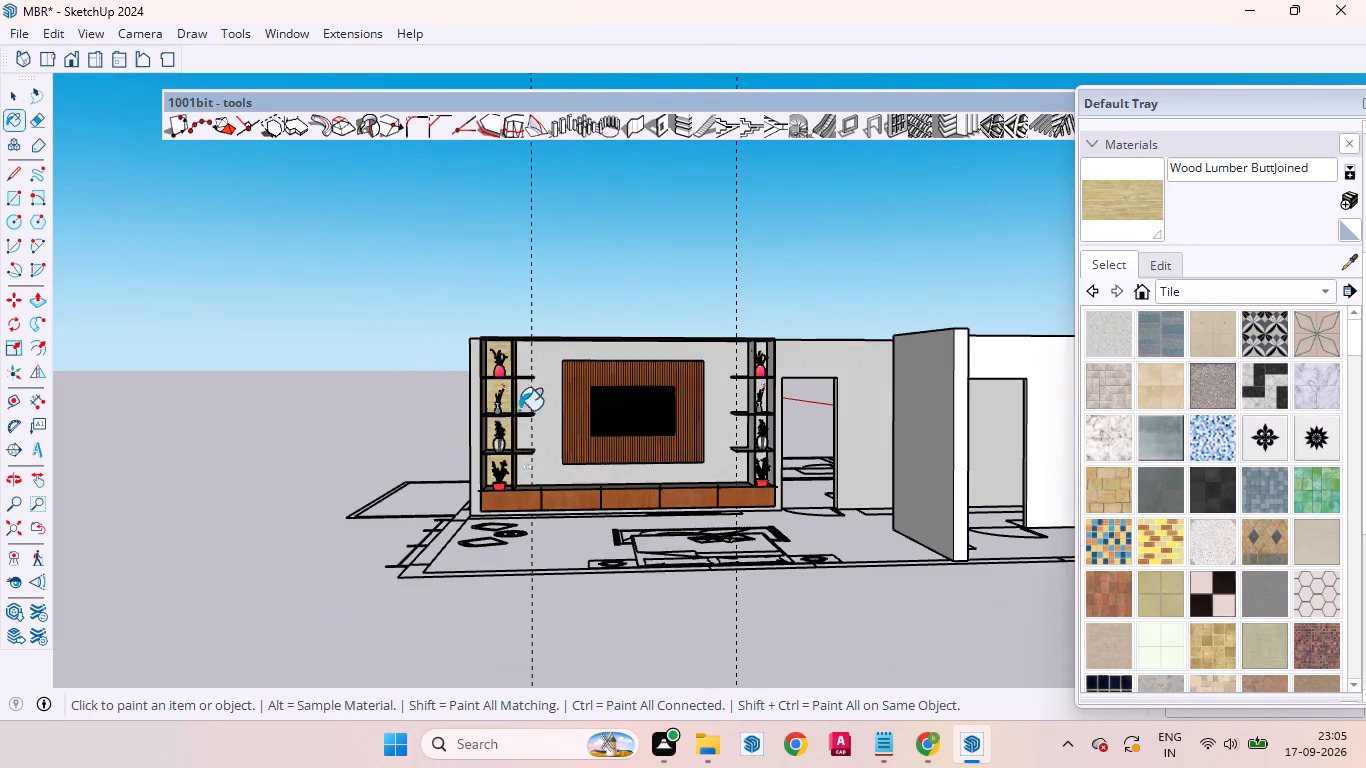
{"action": "key", "text": "space"}
{"action": "left_click", "coordinate": [384, 462]}
{"action": "scroll", "coordinate": [614, 539], "scroll_direction": "up", "scroll_amount": 4}
{"action": "key", "text": "space"}
{"action": "left_click", "coordinate": [260, 482]}
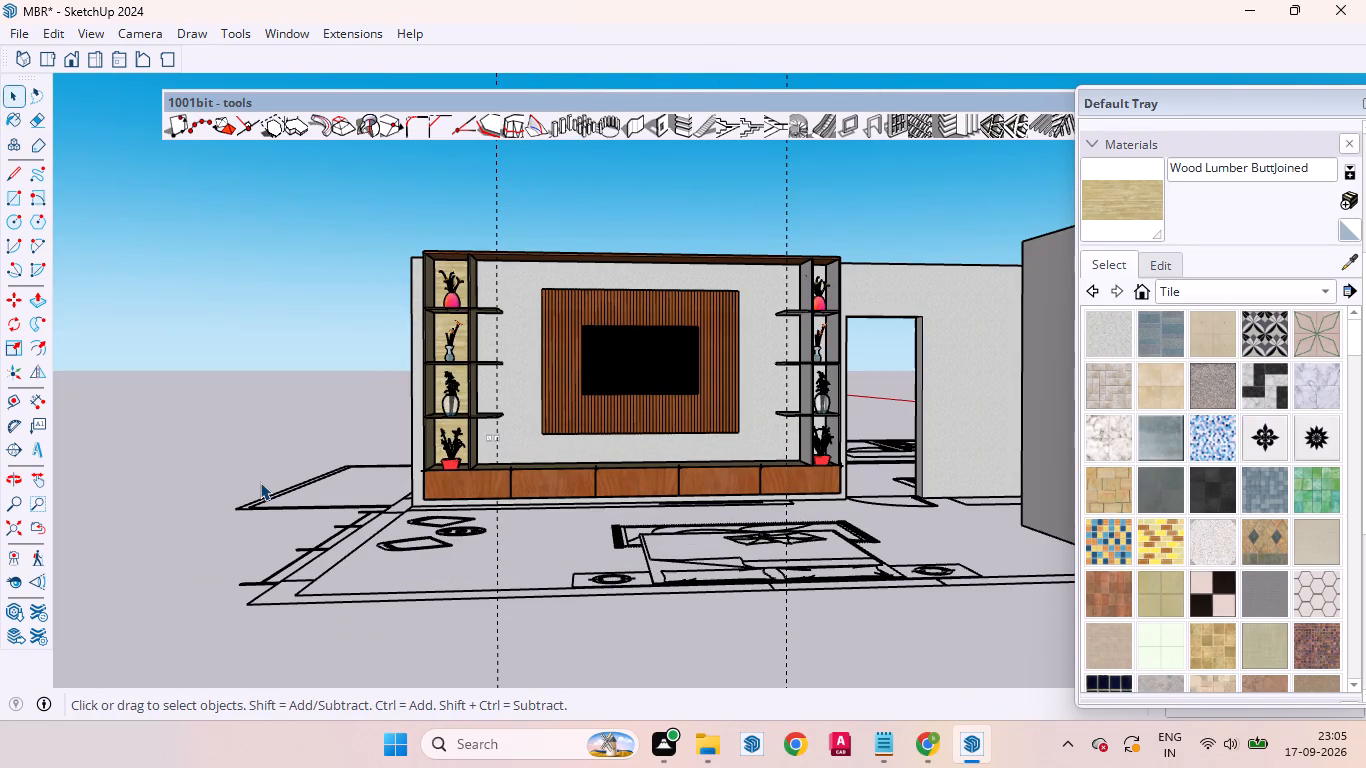
Examine the TV unit and its two shelf towers from several distances and angles.
{"action": "double_click", "coordinate": [283, 385]}
{"action": "key", "text": "Escape"}
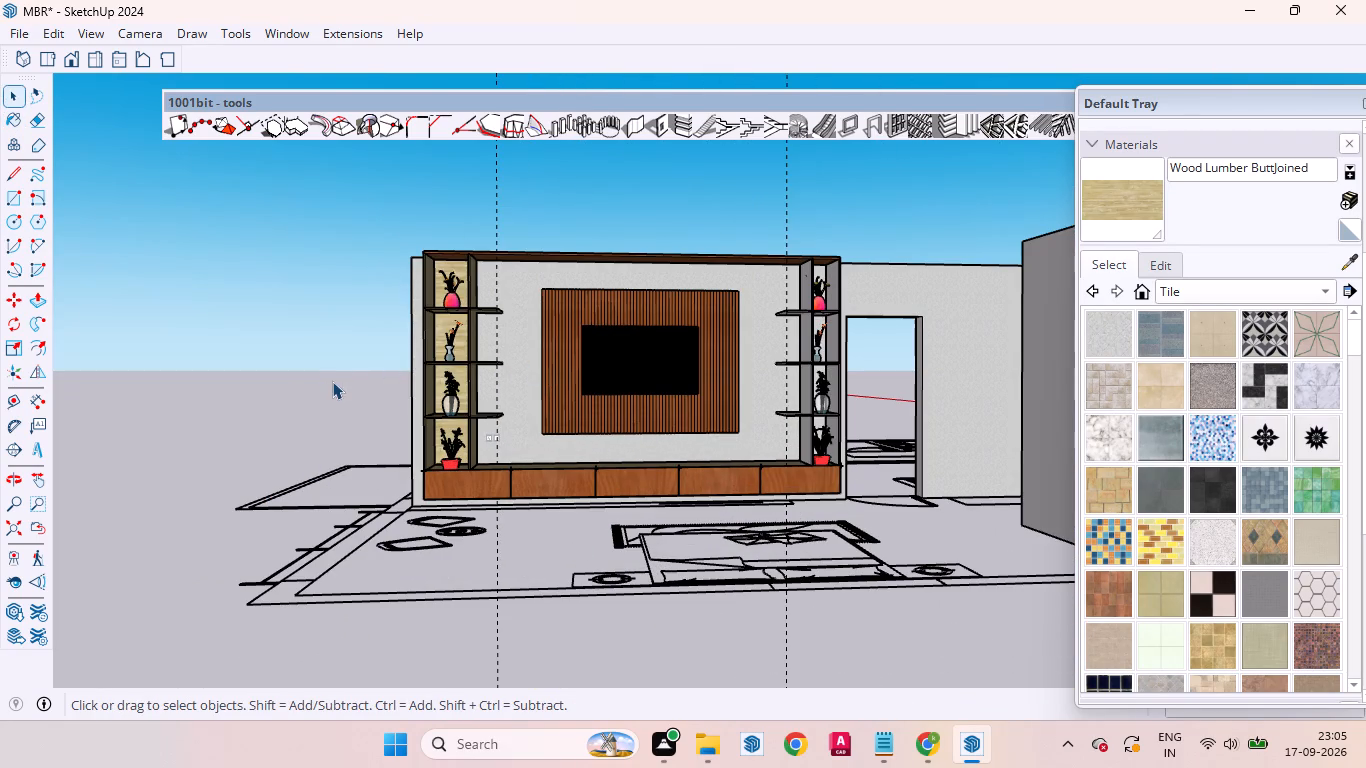
{"action": "left_click", "coordinate": [332, 381]}
{"action": "scroll", "coordinate": [520, 454], "scroll_direction": "down", "scroll_amount": 6}
{"action": "scroll", "coordinate": [508, 408], "scroll_direction": "up", "scroll_amount": 9}
{"action": "scroll", "coordinate": [426, 356], "scroll_direction": "up", "scroll_amount": 8}
{"action": "scroll", "coordinate": [499, 401], "scroll_direction": "down", "scroll_amount": 7}
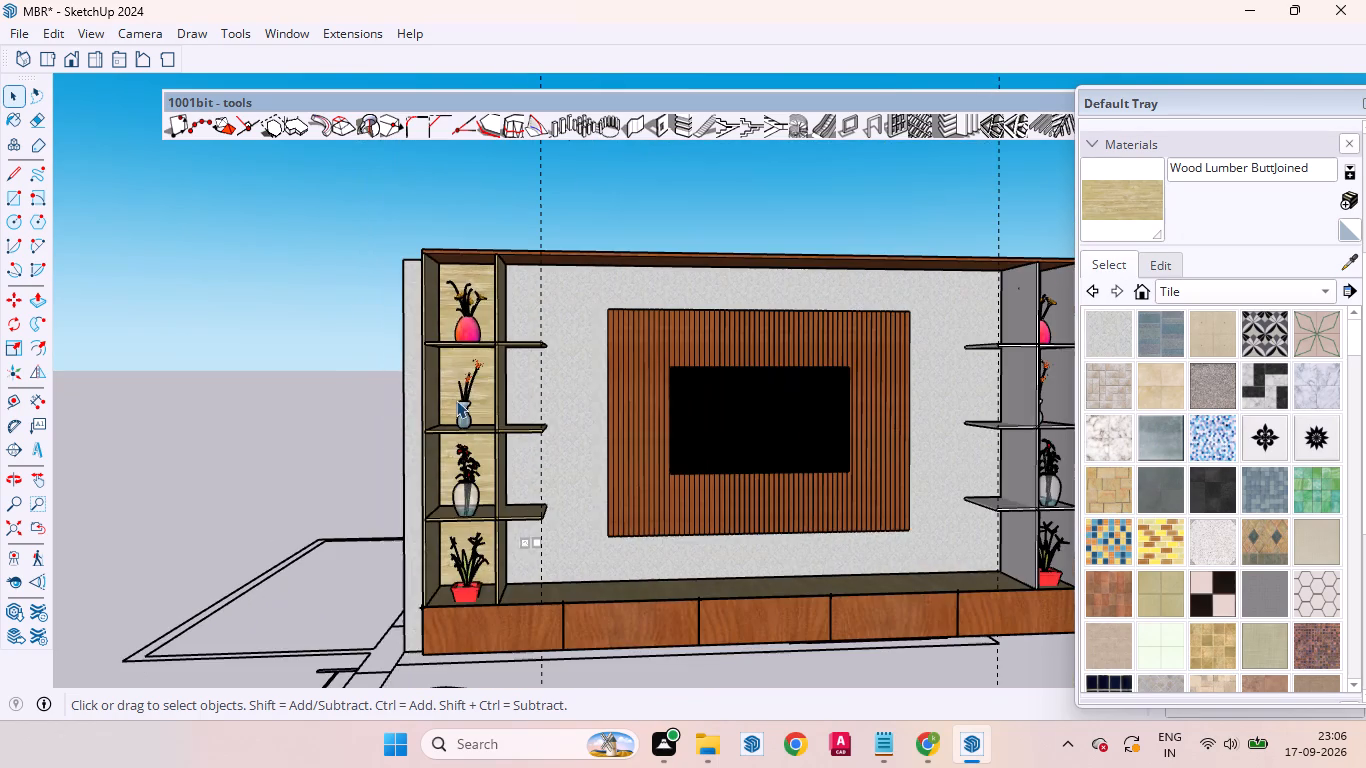
{"action": "scroll", "coordinate": [406, 351], "scroll_direction": "down", "scroll_amount": 6}
{"action": "scroll", "coordinate": [816, 325], "scroll_direction": "up", "scroll_amount": 6}
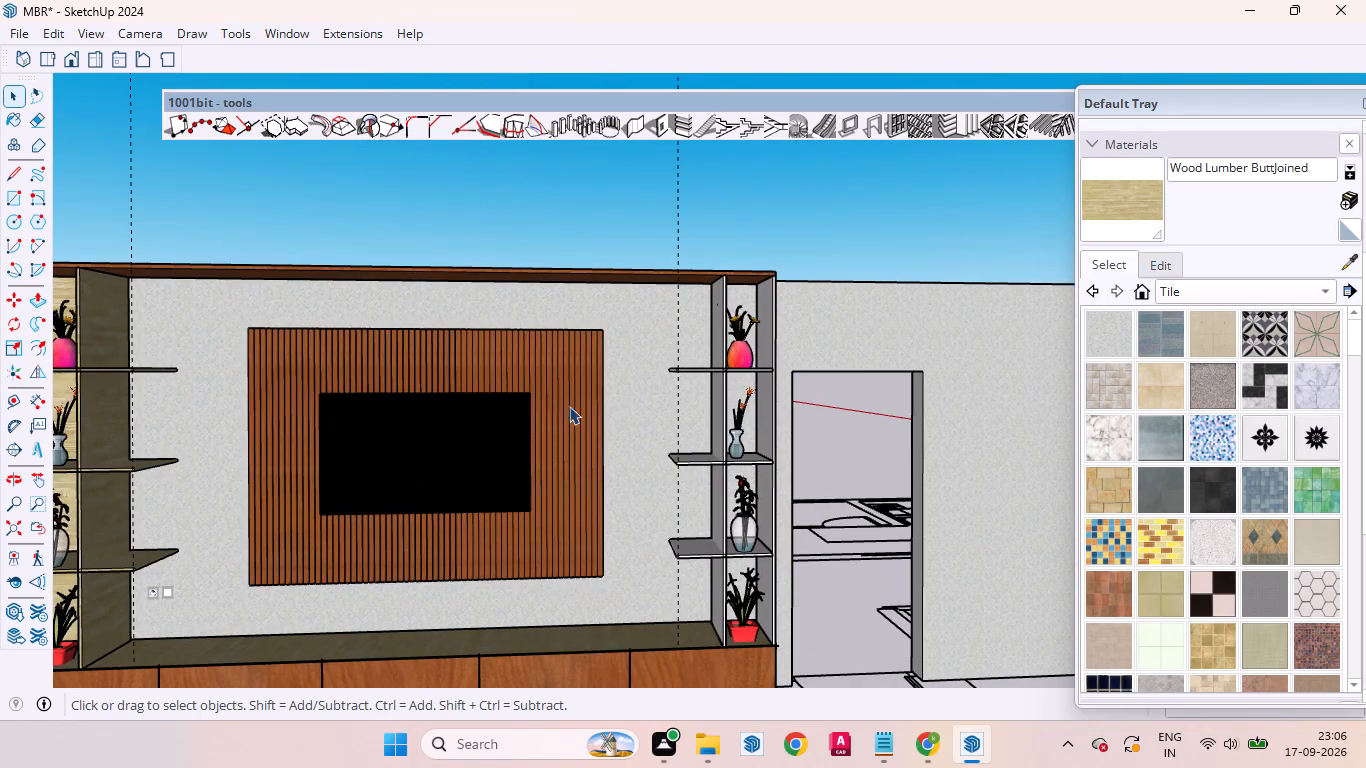
{"action": "scroll", "coordinate": [667, 409], "scroll_direction": "down", "scroll_amount": 6}
{"action": "scroll", "coordinate": [659, 377], "scroll_direction": "up", "scroll_amount": 7}
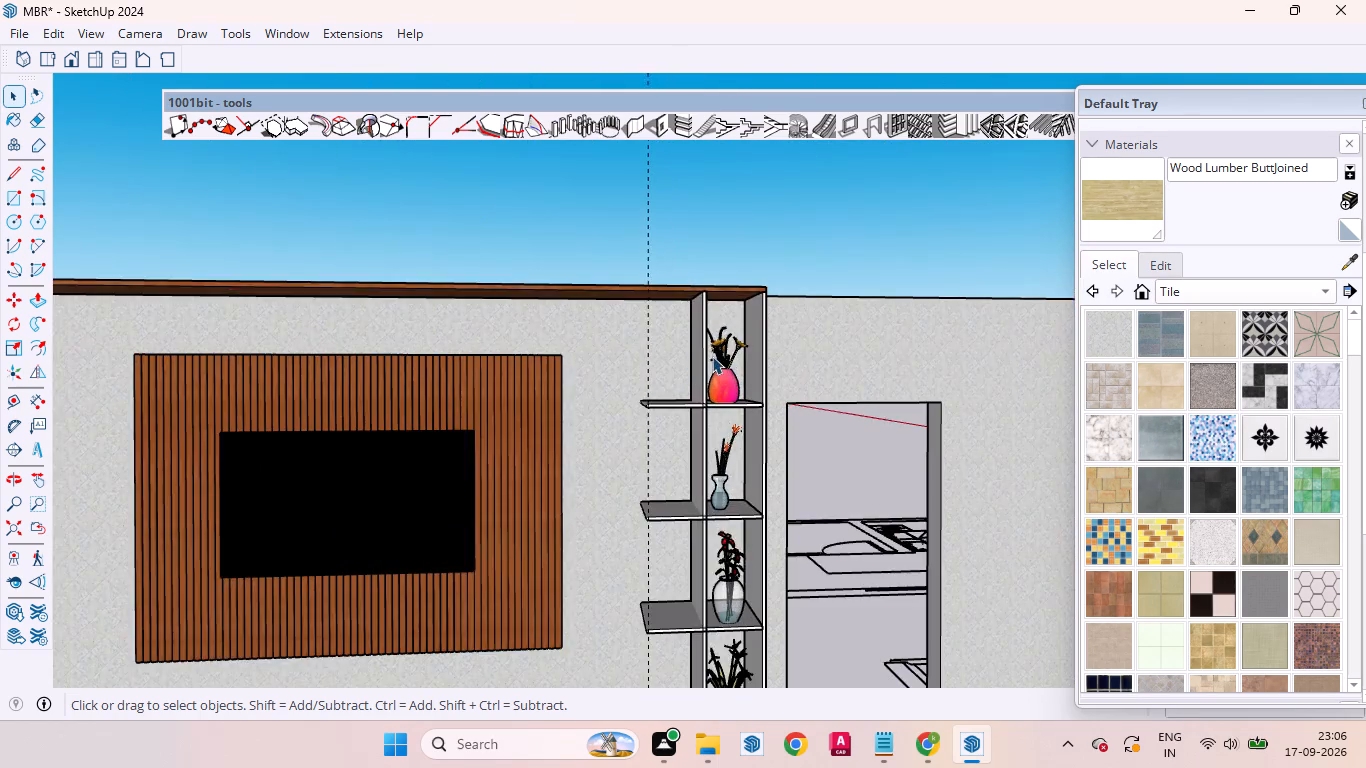
{"action": "scroll", "coordinate": [720, 350], "scroll_direction": "up", "scroll_amount": 6}
{"action": "middle_click_drag", "start_coordinate": [709, 358], "coordinate": [745, 411]}
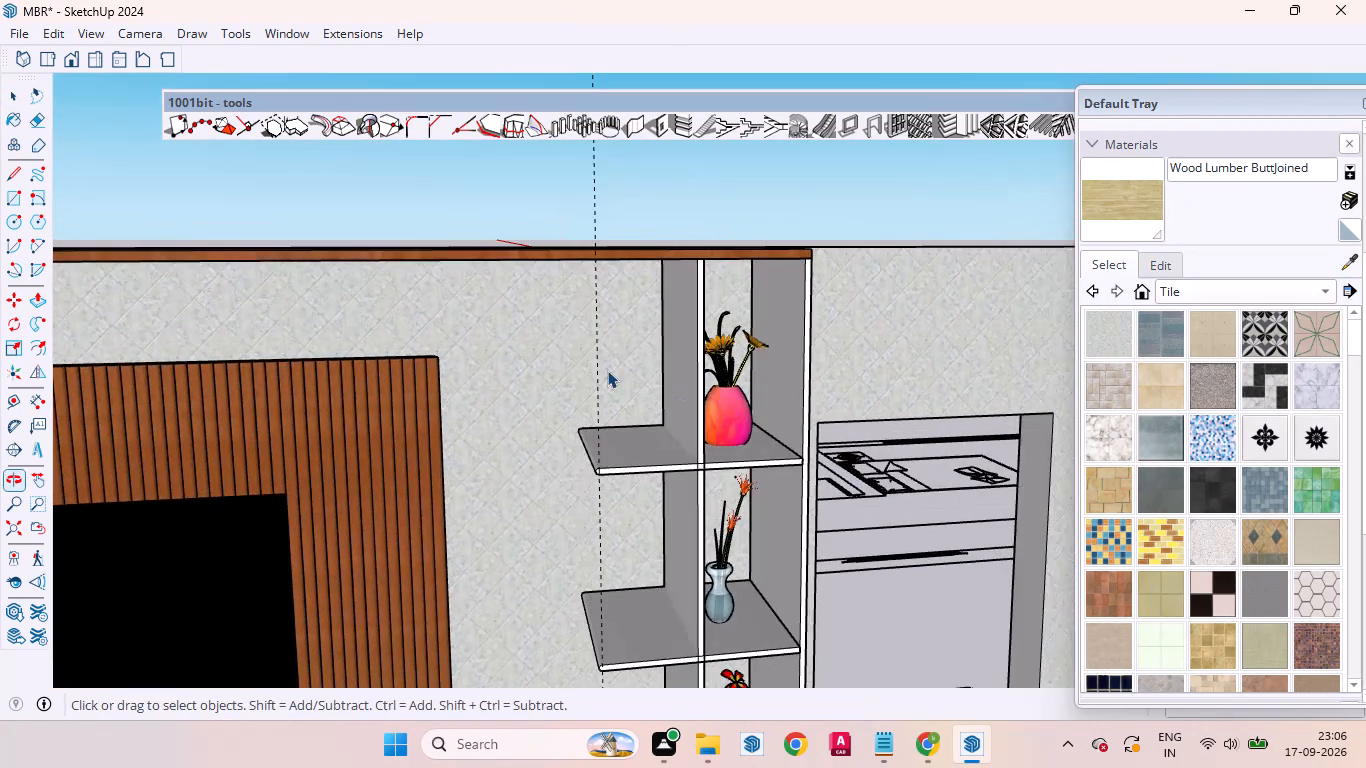
{"action": "scroll", "coordinate": [606, 366], "scroll_direction": "up", "scroll_amount": 1}
{"action": "scroll", "coordinate": [588, 335], "scroll_direction": "down", "scroll_amount": 20}
{"action": "scroll", "coordinate": [566, 357], "scroll_direction": "up", "scroll_amount": 5}
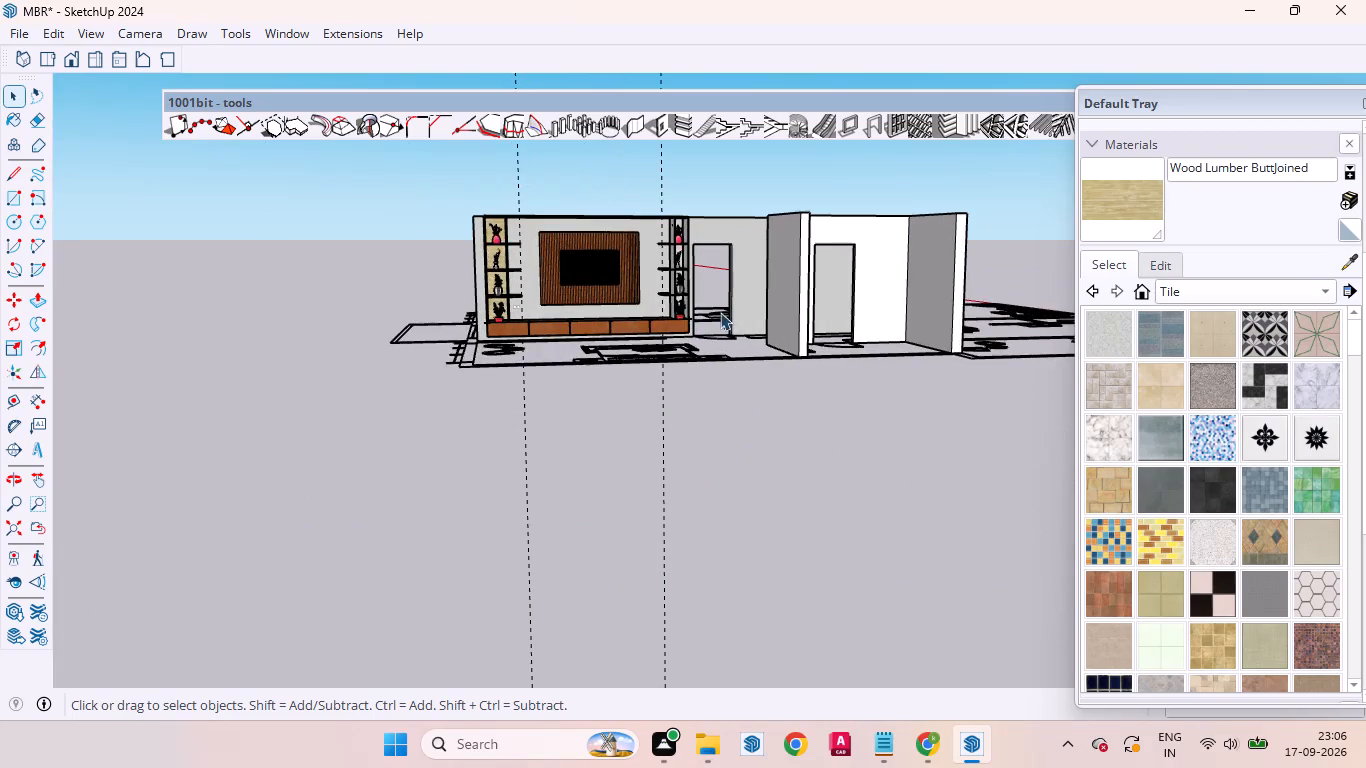
{"action": "scroll", "coordinate": [720, 312], "scroll_direction": "up", "scroll_amount": 1}
{"action": "middle_click_drag", "start_coordinate": [720, 312], "coordinate": [633, 326]}
{"action": "scroll", "coordinate": [589, 256], "scroll_direction": "up", "scroll_amount": 9}
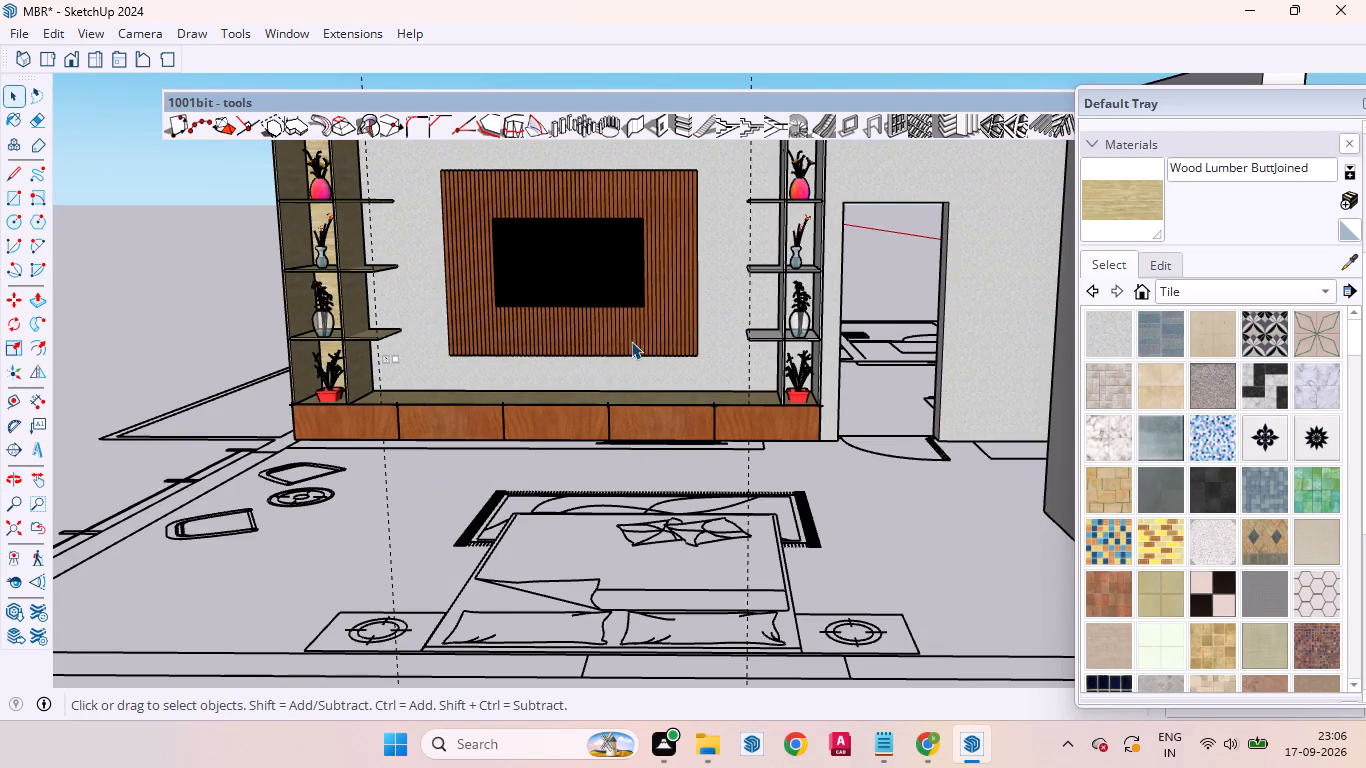
Select the right-hand tower's inner upright and three shelves together and paint them with Wood Lumber ButtJoined.
{"action": "scroll", "coordinate": [633, 339], "scroll_direction": "down", "scroll_amount": 5}
{"action": "scroll", "coordinate": [700, 244], "scroll_direction": "up", "scroll_amount": 7}
{"action": "scroll", "coordinate": [740, 257], "scroll_direction": "down", "scroll_amount": 1}
{"action": "scroll", "coordinate": [749, 253], "scroll_direction": "up", "scroll_amount": 4}
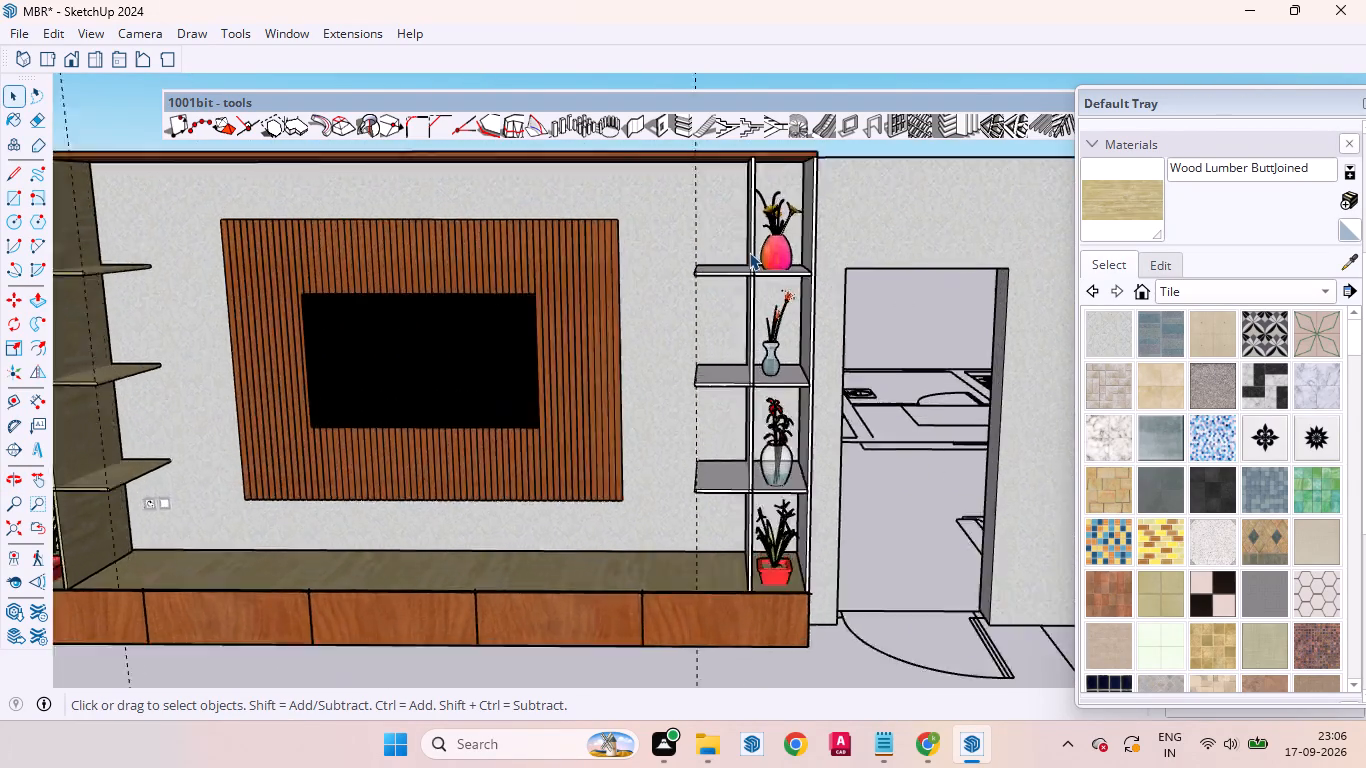
{"action": "scroll", "coordinate": [749, 252], "scroll_direction": "up", "scroll_amount": 12}
{"action": "left_click", "coordinate": [730, 346]}
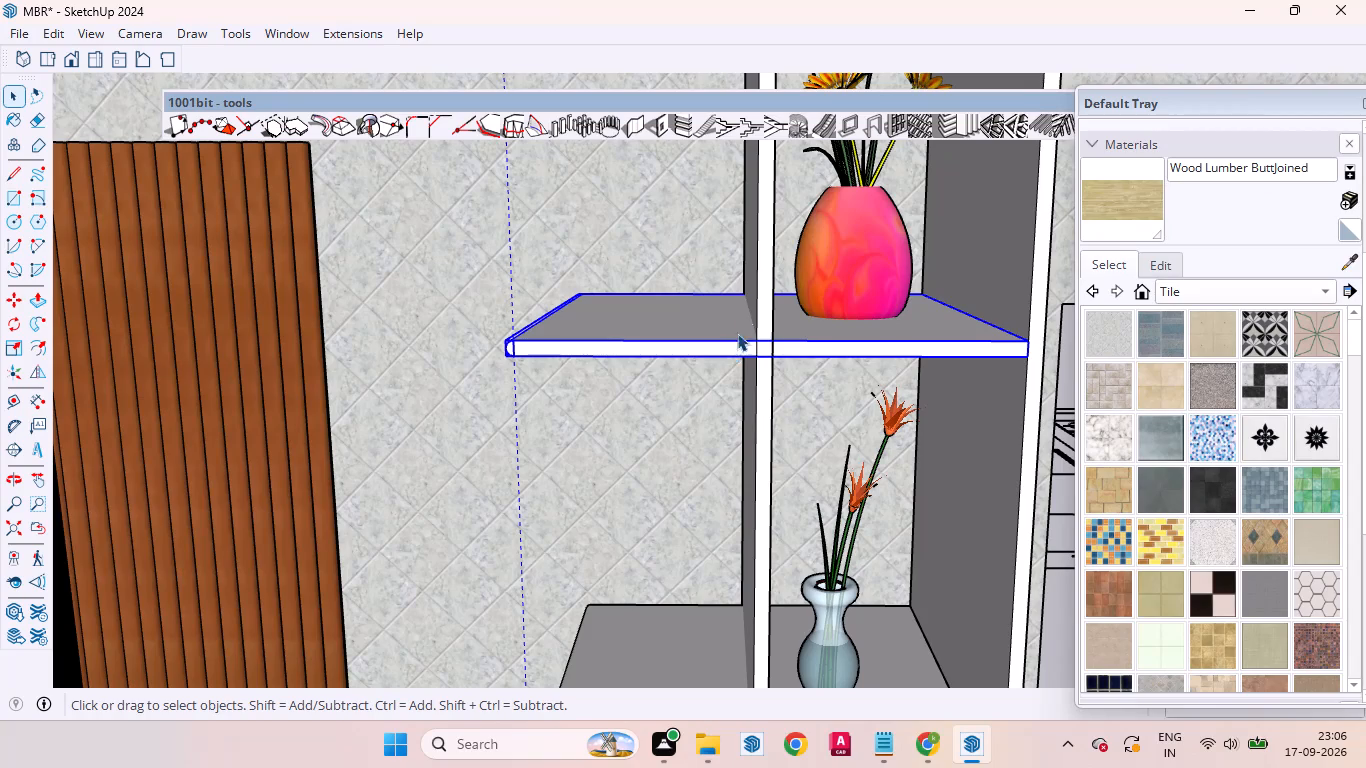
{"action": "left_click", "coordinate": [760, 244], "text": "ctrl"}
{"action": "scroll", "coordinate": [760, 244], "scroll_direction": "down", "scroll_amount": 12, "text": "ctrl"}
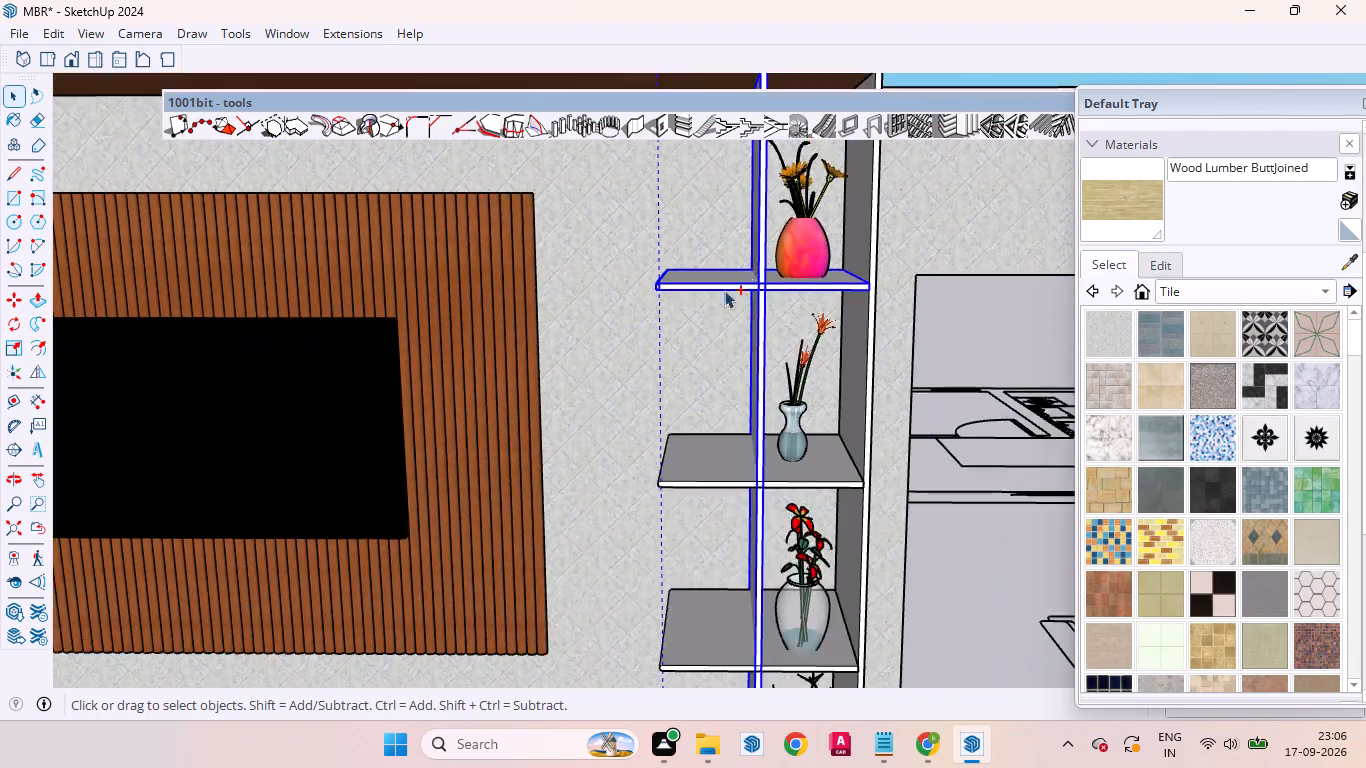
{"action": "scroll", "coordinate": [699, 433], "scroll_direction": "up", "scroll_amount": 7, "text": "ctrl"}
{"action": "left_click", "coordinate": [741, 362], "text": "ctrl"}
{"action": "scroll", "coordinate": [737, 391], "scroll_direction": "down", "scroll_amount": 7, "text": "ctrl"}
{"action": "scroll", "coordinate": [707, 541], "scroll_direction": "up", "scroll_amount": 5, "text": "ctrl"}
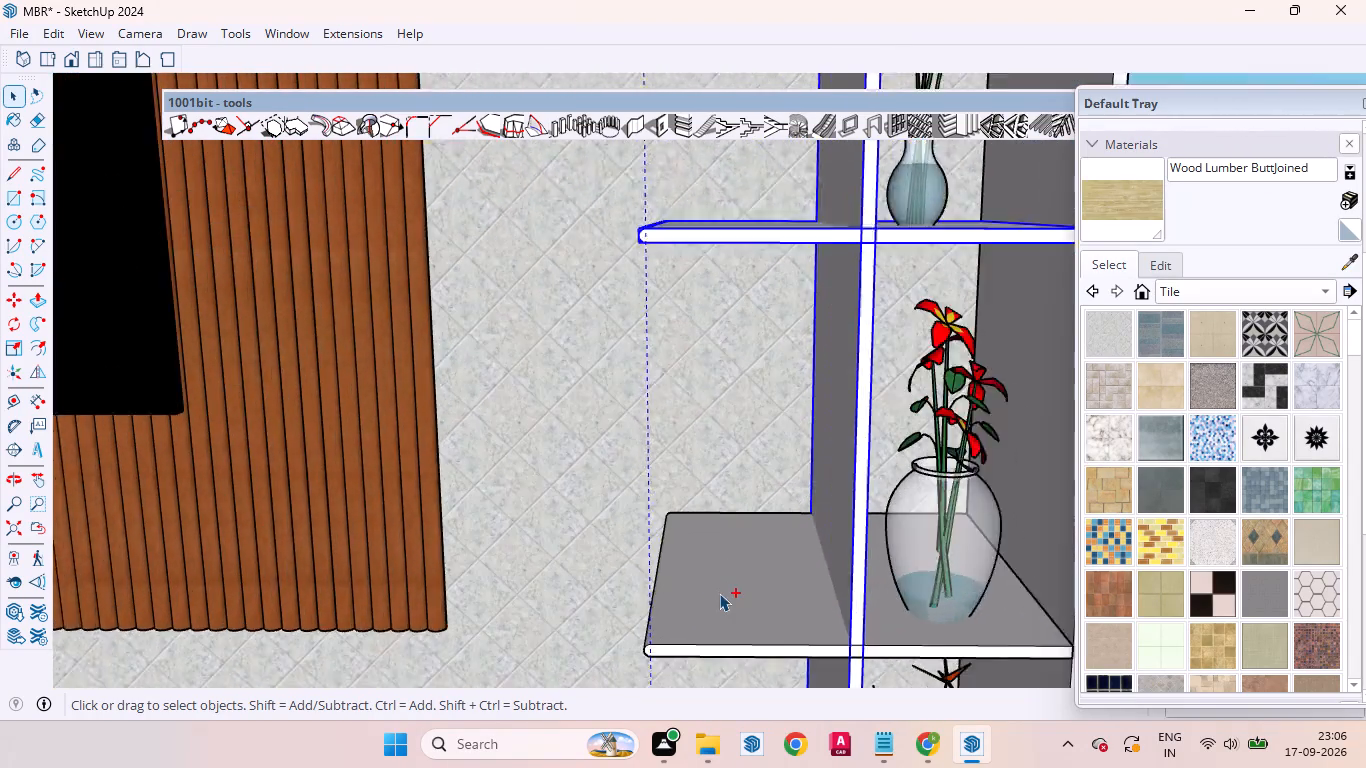
{"action": "scroll", "coordinate": [719, 593], "scroll_direction": "up", "scroll_amount": 3, "text": "ctrl"}
{"action": "left_click", "coordinate": [719, 593], "text": "ctrl"}
{"action": "scroll", "coordinate": [725, 377], "scroll_direction": "down", "scroll_amount": 14, "text": "ctrl"}
{"action": "scroll", "coordinate": [980, 353], "scroll_direction": "up", "scroll_amount": 1, "text": "ctrl"}
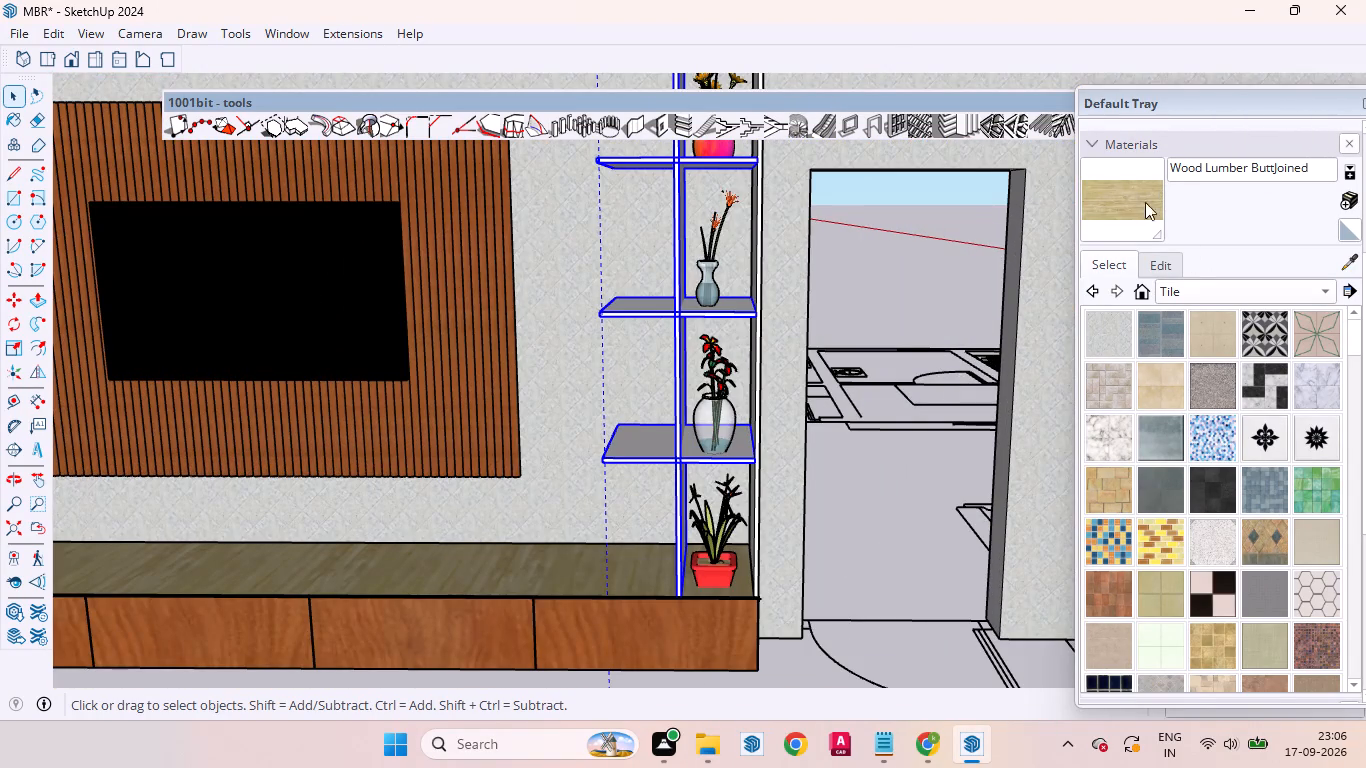
{"action": "left_click", "coordinate": [1130, 218]}
{"action": "scroll", "coordinate": [619, 307], "scroll_direction": "up", "scroll_amount": 6}
{"action": "left_click", "coordinate": [650, 311]}
{"action": "scroll", "coordinate": [650, 311], "scroll_direction": "down", "scroll_amount": 4}
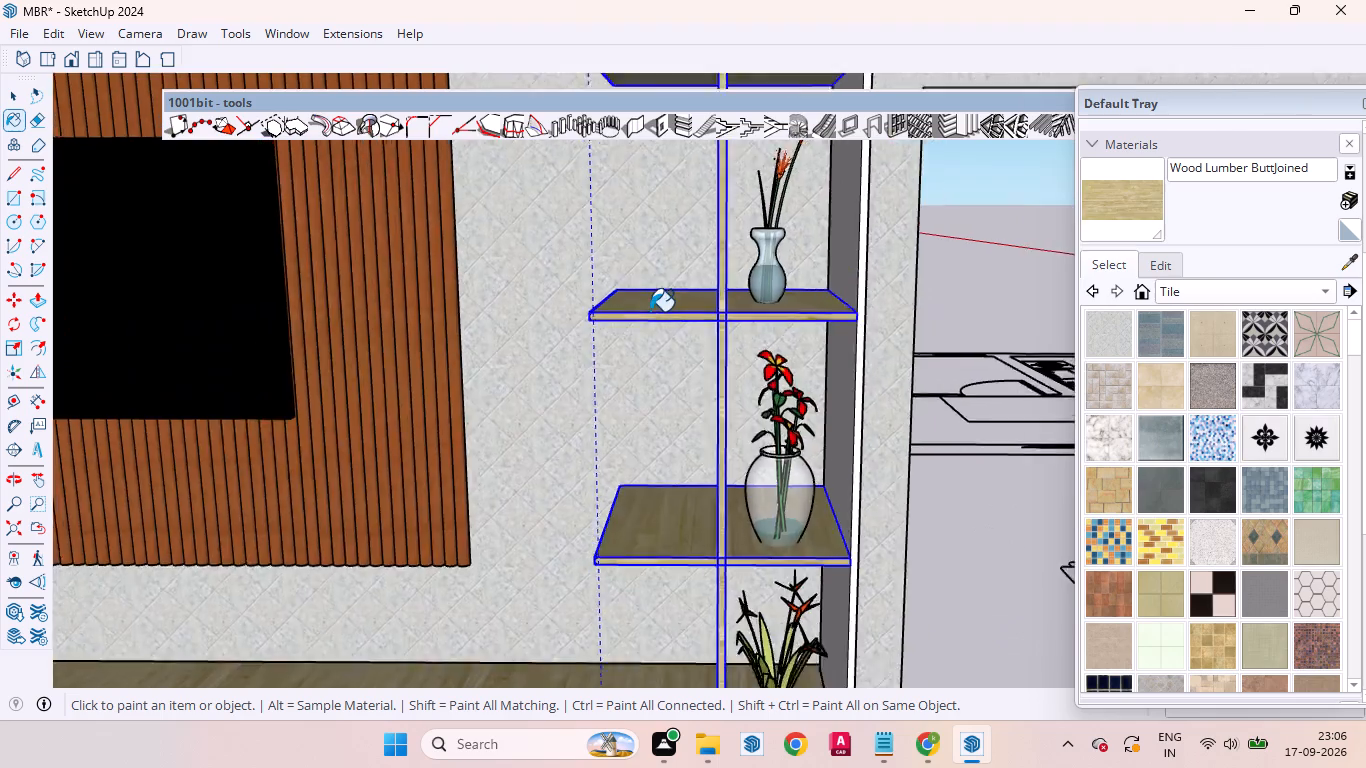
{"action": "scroll", "coordinate": [650, 311], "scroll_direction": "down", "scroll_amount": 16}
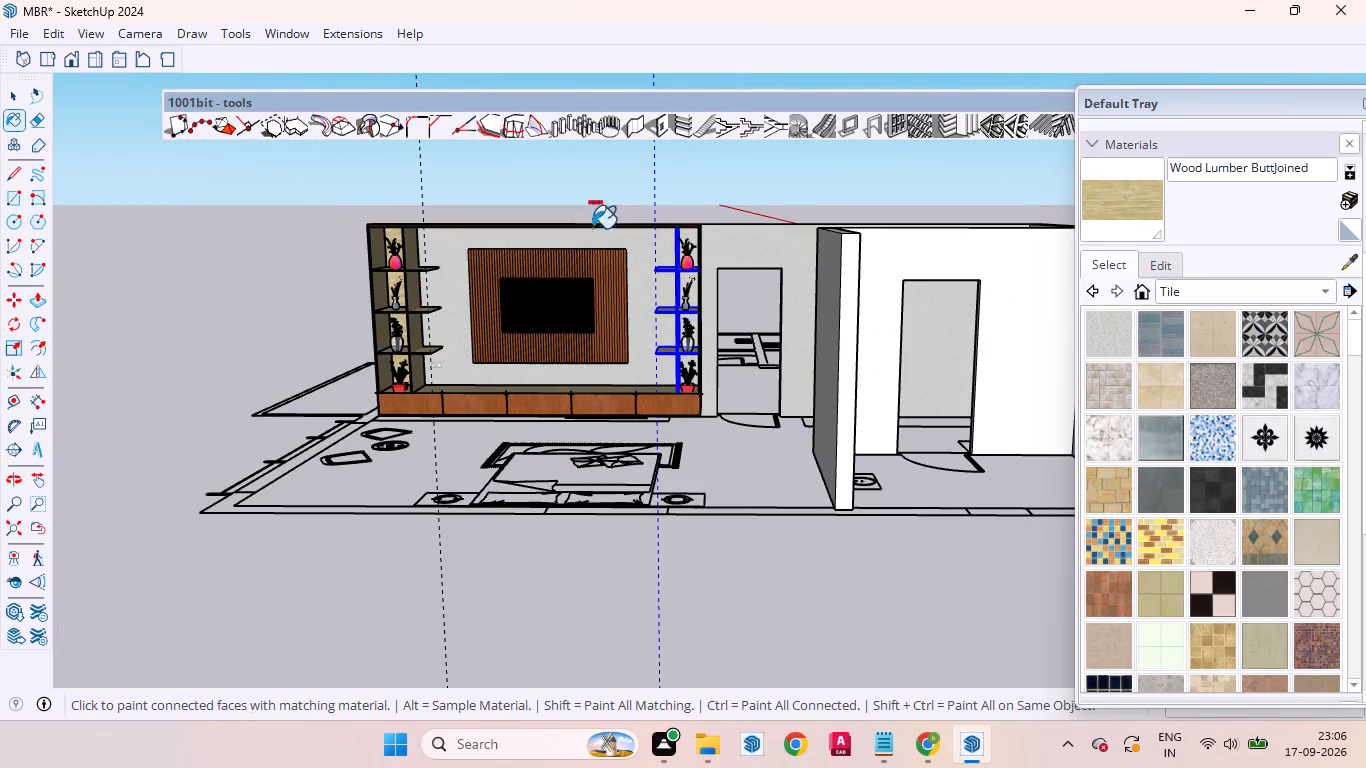
{"action": "key", "text": "space"}
Paint the right-hand tower's outer side panel, beside the doorway, with Wood Lumber ButtJoined and clear the selection.
{"action": "scroll", "coordinate": [675, 238], "scroll_direction": "up", "scroll_amount": 8}
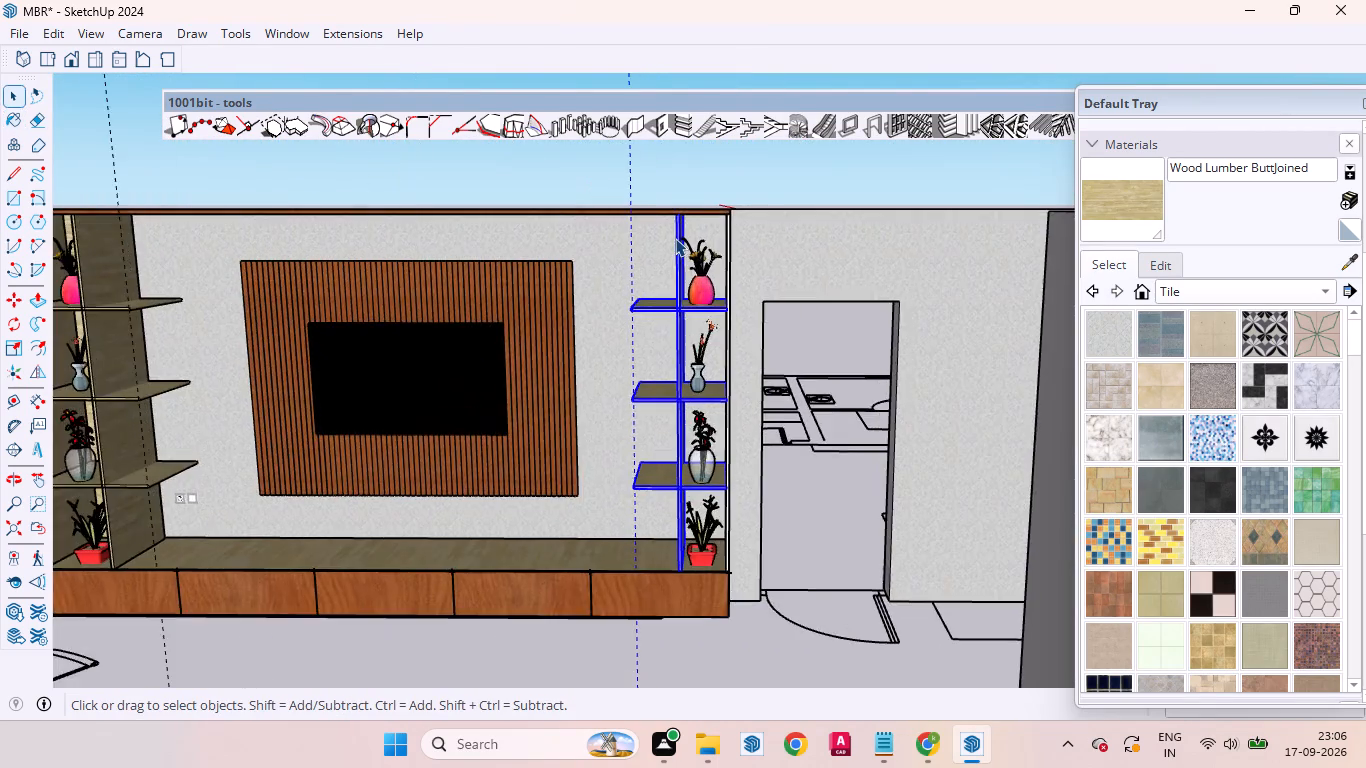
{"action": "scroll", "coordinate": [675, 238], "scroll_direction": "up", "scroll_amount": 16}
{"action": "scroll", "coordinate": [736, 264], "scroll_direction": "down", "scroll_amount": 12}
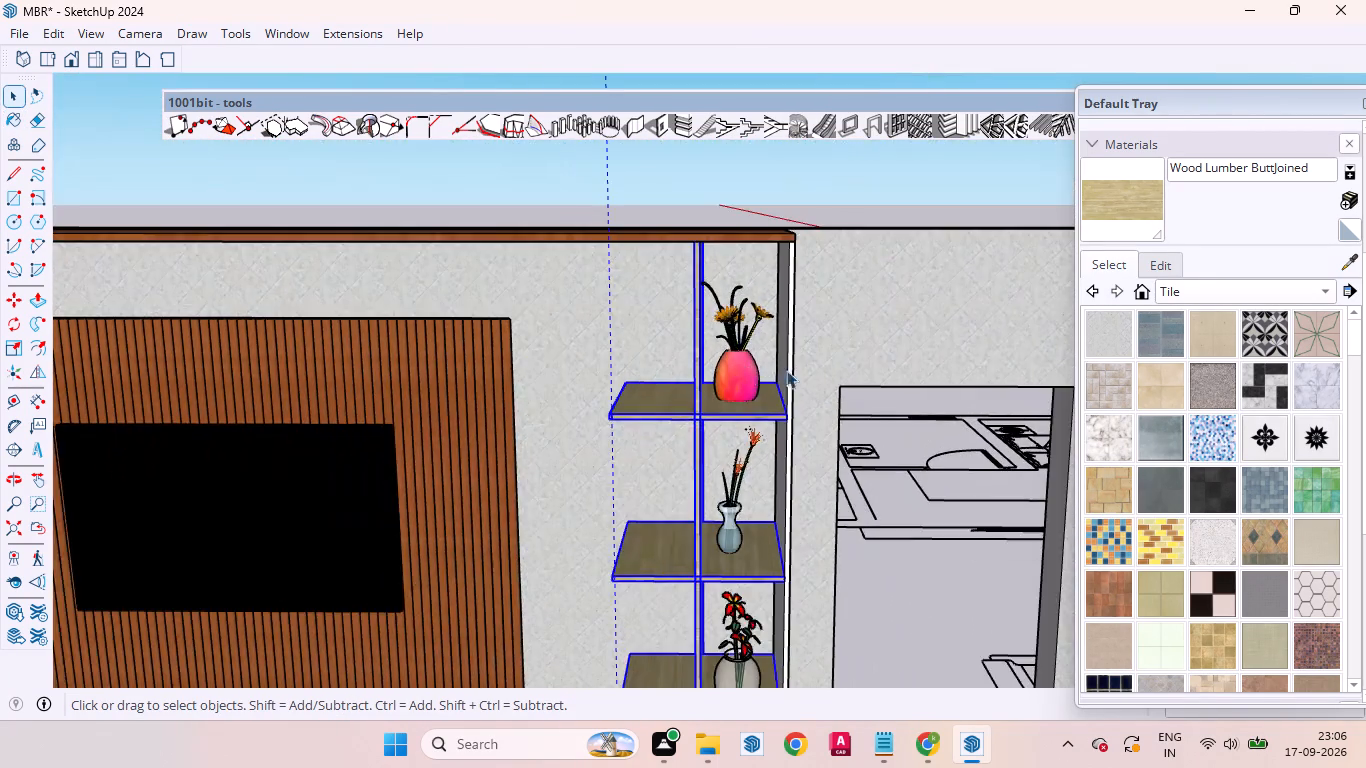
{"action": "scroll", "coordinate": [813, 353], "scroll_direction": "up", "scroll_amount": 5}
{"action": "scroll", "coordinate": [687, 311], "scroll_direction": "down", "scroll_amount": 20}
{"action": "scroll", "coordinate": [488, 380], "scroll_direction": "up", "scroll_amount": 7}
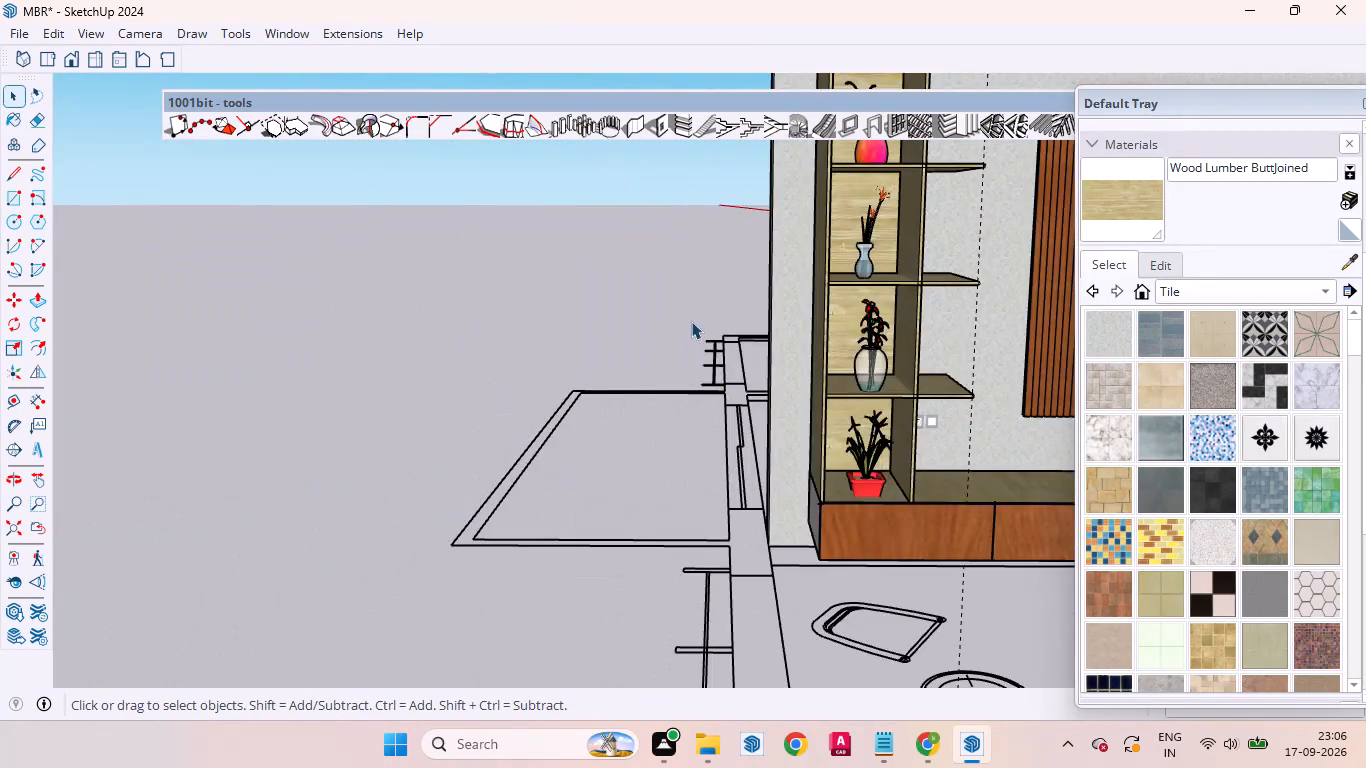
{"action": "scroll", "coordinate": [562, 343], "scroll_direction": "down", "scroll_amount": 11}
{"action": "scroll", "coordinate": [731, 342], "scroll_direction": "up", "scroll_amount": 20}
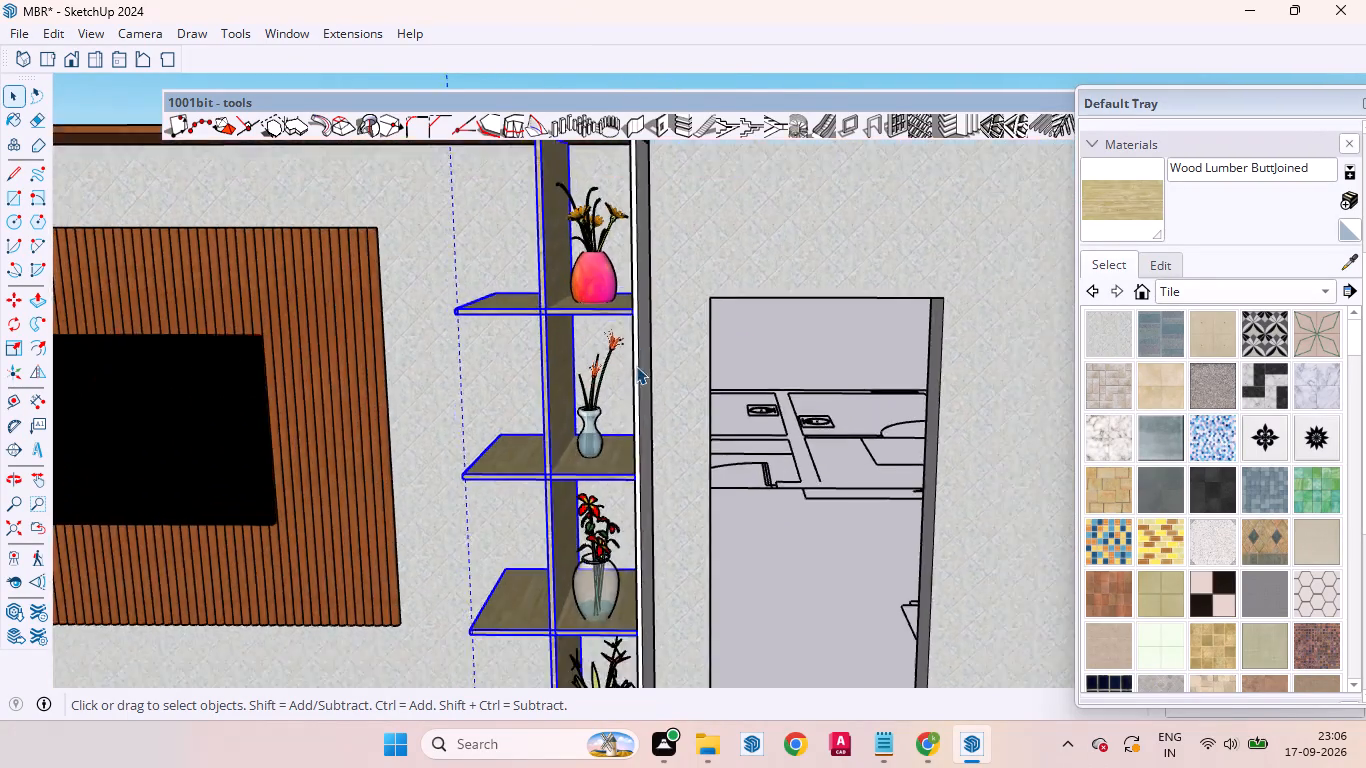
{"action": "scroll", "coordinate": [636, 366], "scroll_direction": "up", "scroll_amount": 2}
{"action": "left_click", "coordinate": [638, 361]}
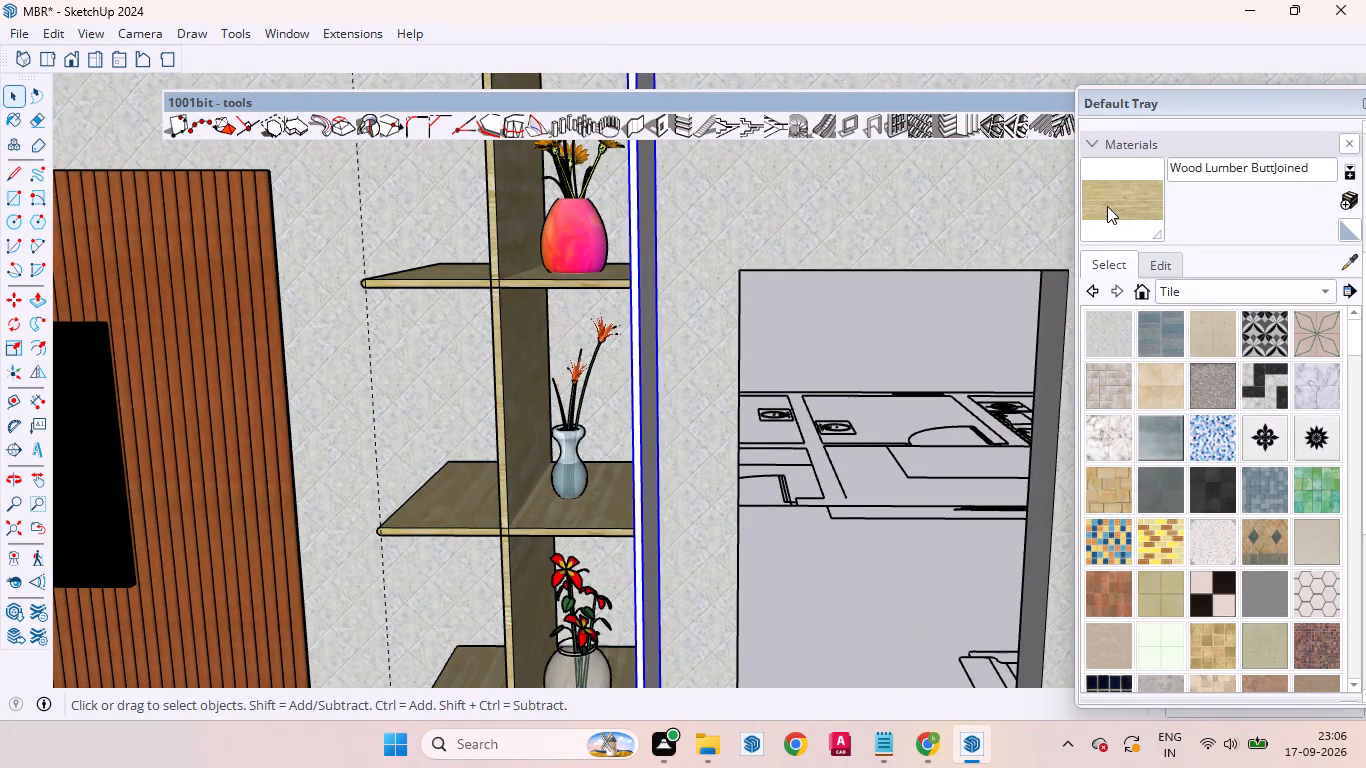
{"action": "left_click", "coordinate": [1107, 206]}
{"action": "scroll", "coordinate": [641, 315], "scroll_direction": "up", "scroll_amount": 7}
{"action": "left_click", "coordinate": [632, 315]}
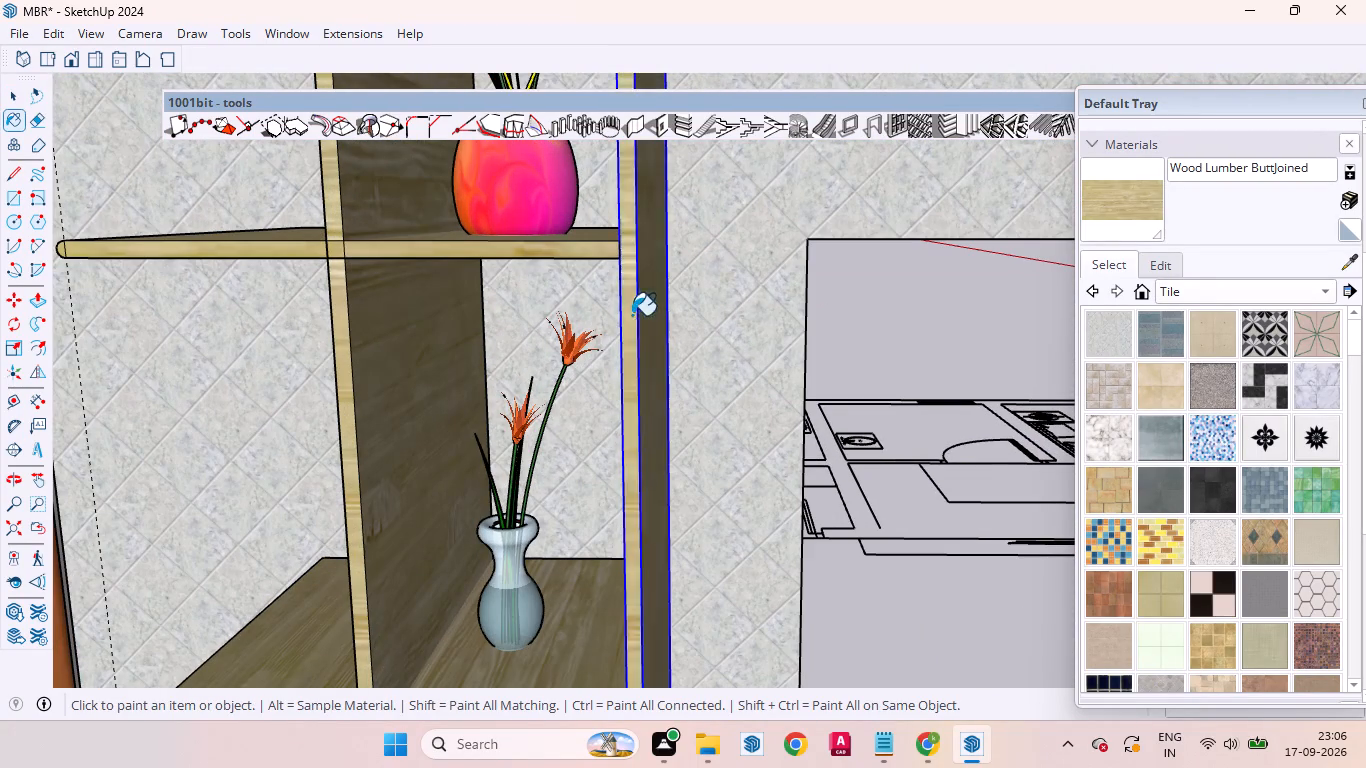
{"action": "scroll", "coordinate": [621, 314], "scroll_direction": "down", "scroll_amount": 18}
{"action": "scroll", "coordinate": [643, 375], "scroll_direction": "up", "scroll_amount": 1}
{"action": "scroll", "coordinate": [643, 378], "scroll_direction": "down", "scroll_amount": 9}
{"action": "left_click", "coordinate": [576, 251]}
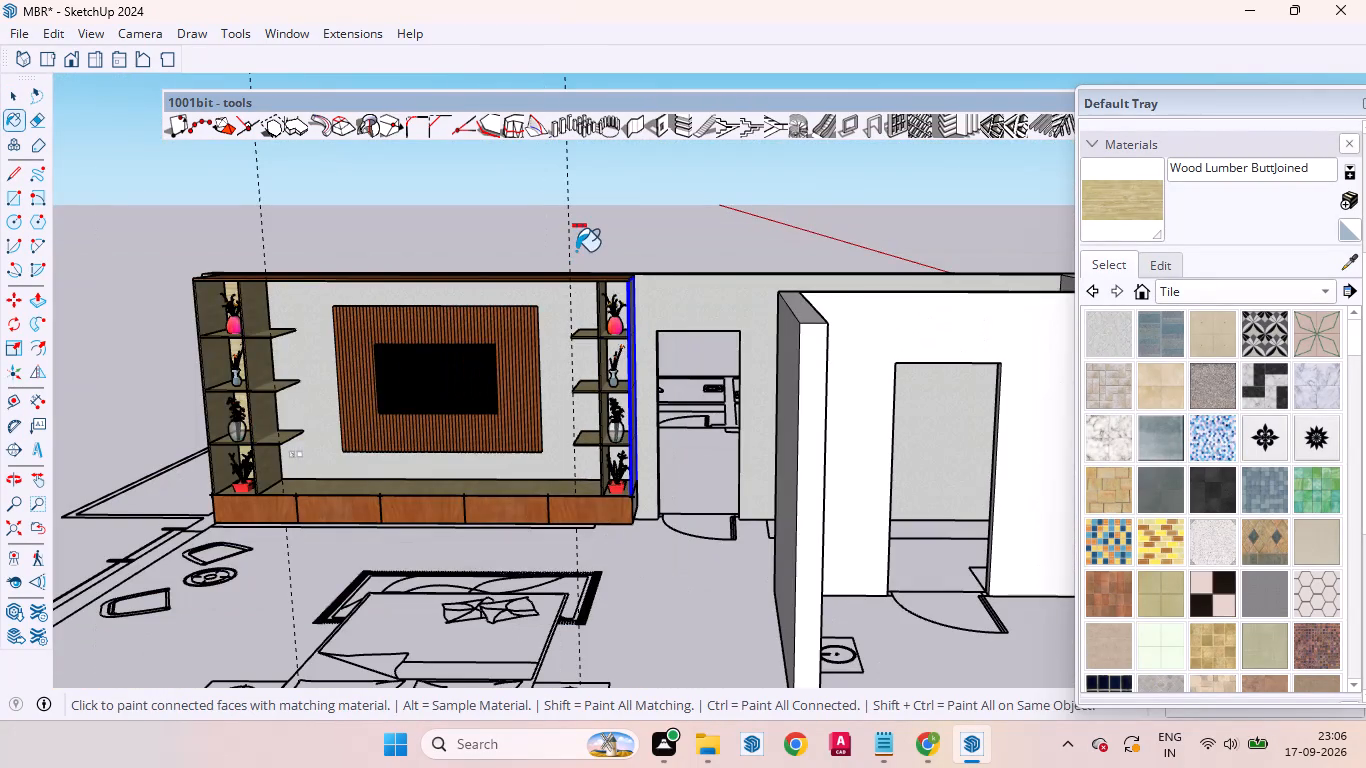
{"action": "key", "text": "Escape"}
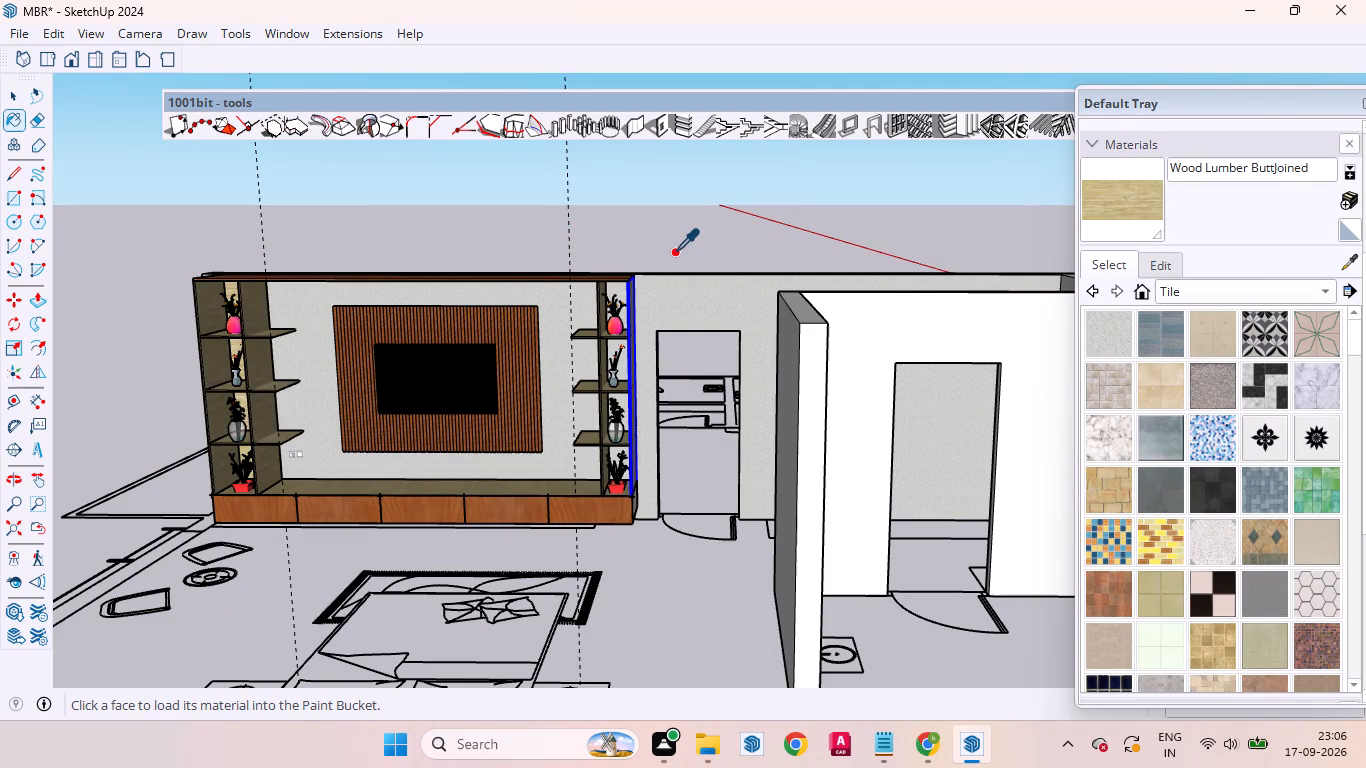
{"action": "key", "text": "space"}
{"action": "scroll", "coordinate": [595, 328], "scroll_direction": "up", "scroll_amount": 6}
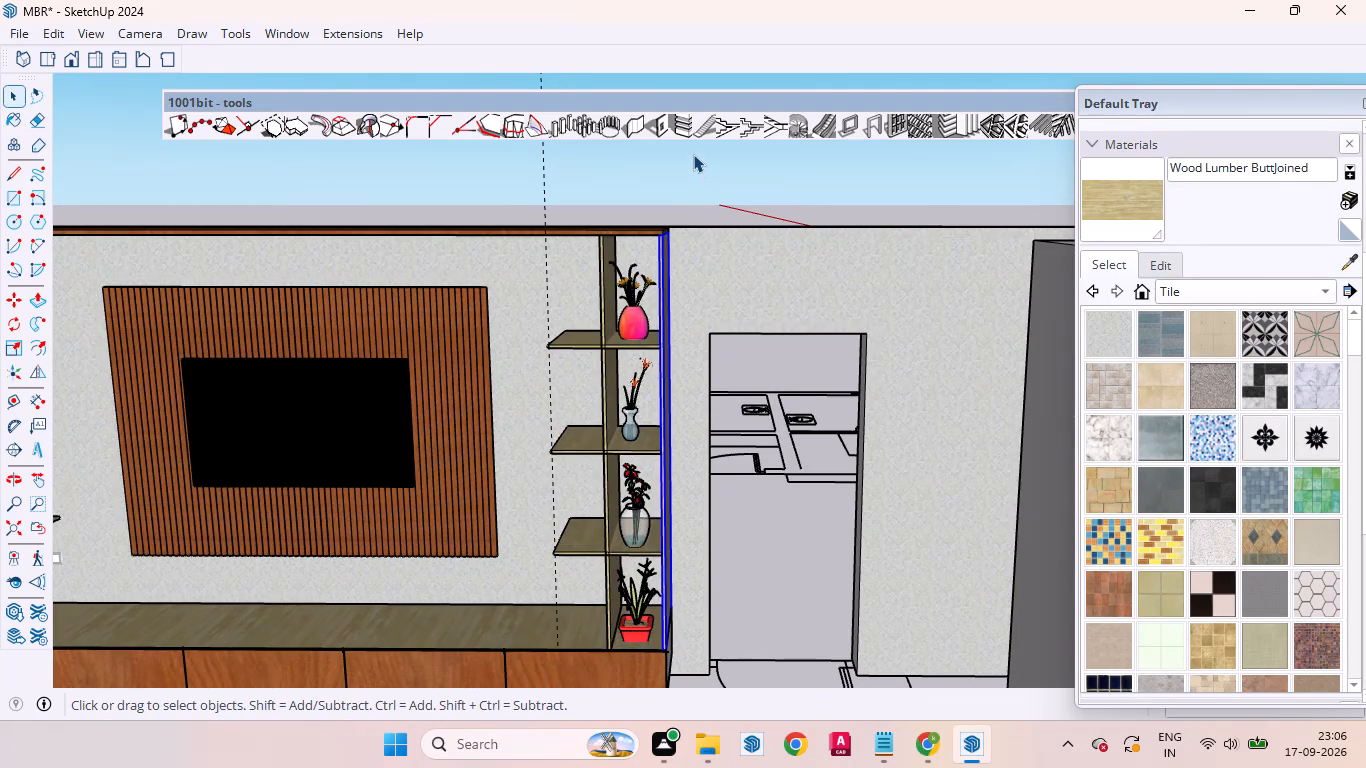
{"action": "left_click", "coordinate": [693, 154]}
Draw a back-panel rectangle corner to corner in the right-hand tower's top compartment, behind the pink vase.
{"action": "scroll", "coordinate": [648, 251], "scroll_direction": "up", "scroll_amount": 13}
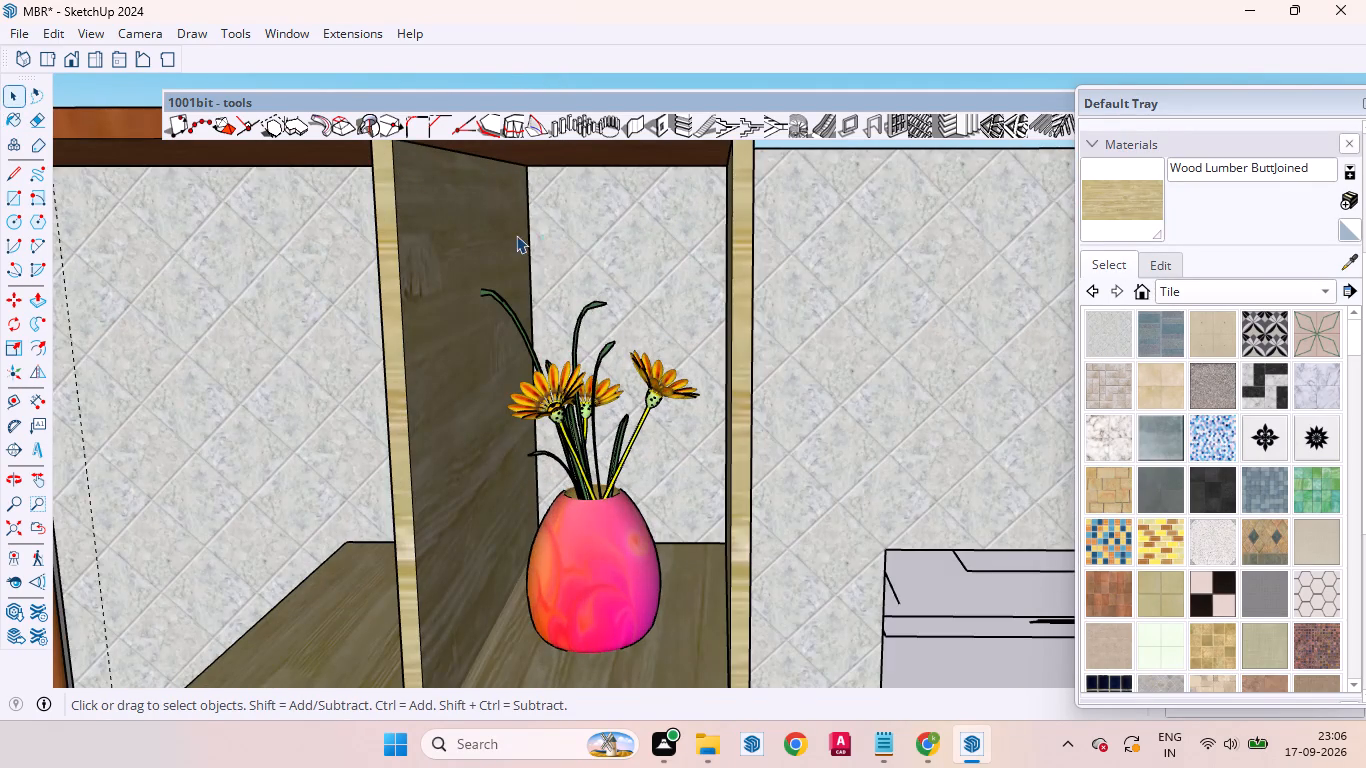
{"action": "key", "text": "r"}
{"action": "scroll", "coordinate": [508, 205], "scroll_direction": "up", "scroll_amount": 7}
{"action": "scroll", "coordinate": [549, 432], "scroll_direction": "down", "scroll_amount": 7}
{"action": "scroll", "coordinate": [549, 299], "scroll_direction": "up", "scroll_amount": 7}
{"action": "middle_click_drag", "start_coordinate": [601, 406], "coordinate": [594, 331]}
{"action": "scroll", "coordinate": [564, 232], "scroll_direction": "up", "scroll_amount": 7}
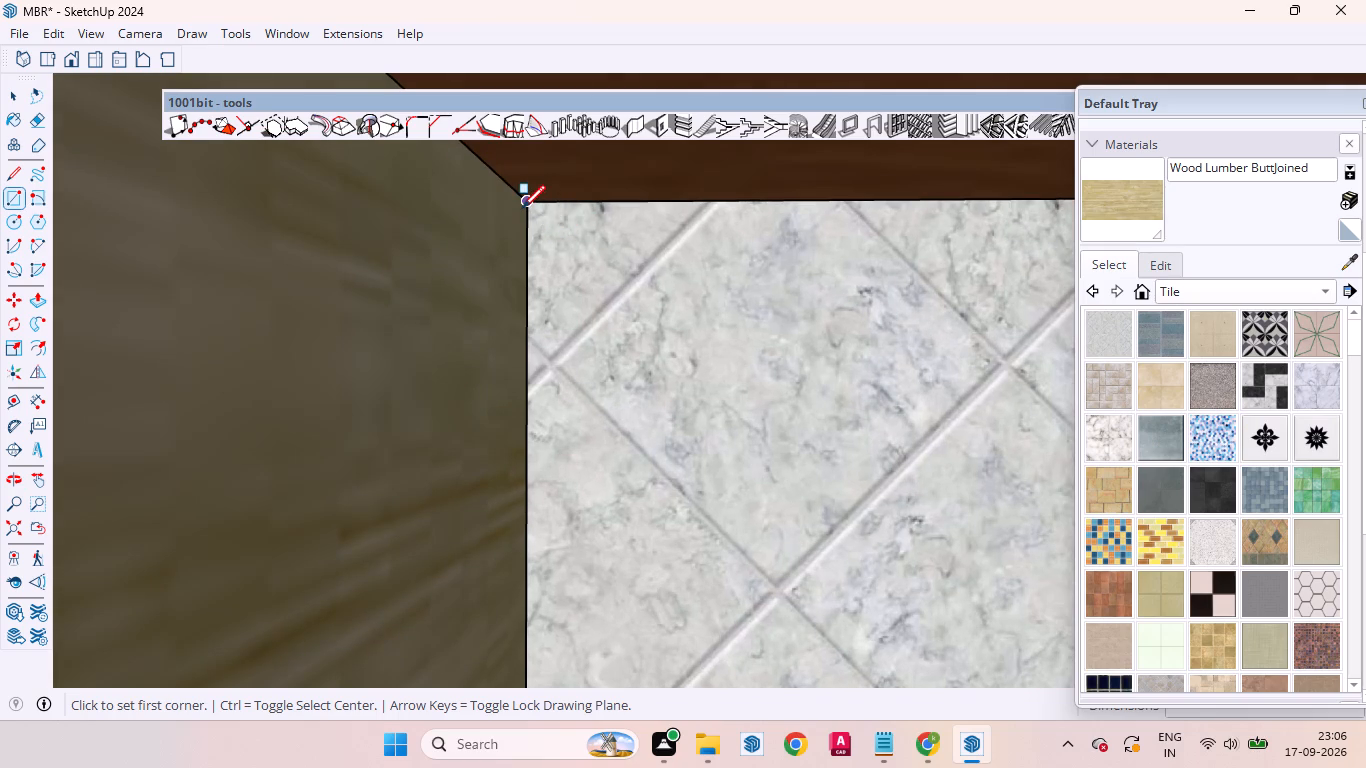
{"action": "left_click", "coordinate": [529, 202]}
{"action": "scroll", "coordinate": [586, 274], "scroll_direction": "down", "scroll_amount": 20}
{"action": "scroll", "coordinate": [586, 274], "scroll_direction": "down", "scroll_amount": 1}
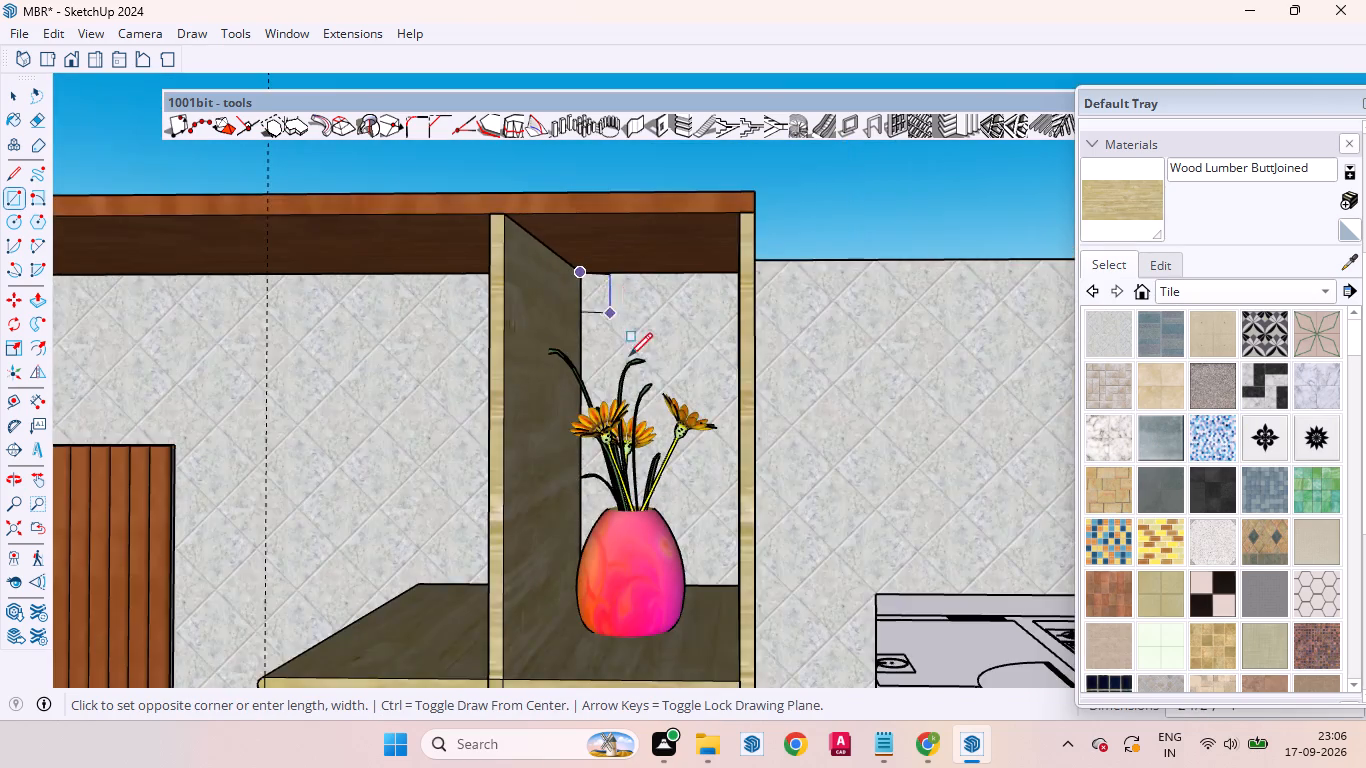
{"action": "scroll", "coordinate": [659, 445], "scroll_direction": "up", "scroll_amount": 8}
{"action": "scroll", "coordinate": [695, 535], "scroll_direction": "up", "scroll_amount": 7}
{"action": "scroll", "coordinate": [695, 534], "scroll_direction": "down", "scroll_amount": 20}
{"action": "scroll", "coordinate": [708, 489], "scroll_direction": "up", "scroll_amount": 1}
{"action": "scroll", "coordinate": [708, 489], "scroll_direction": "down", "scroll_amount": 1}
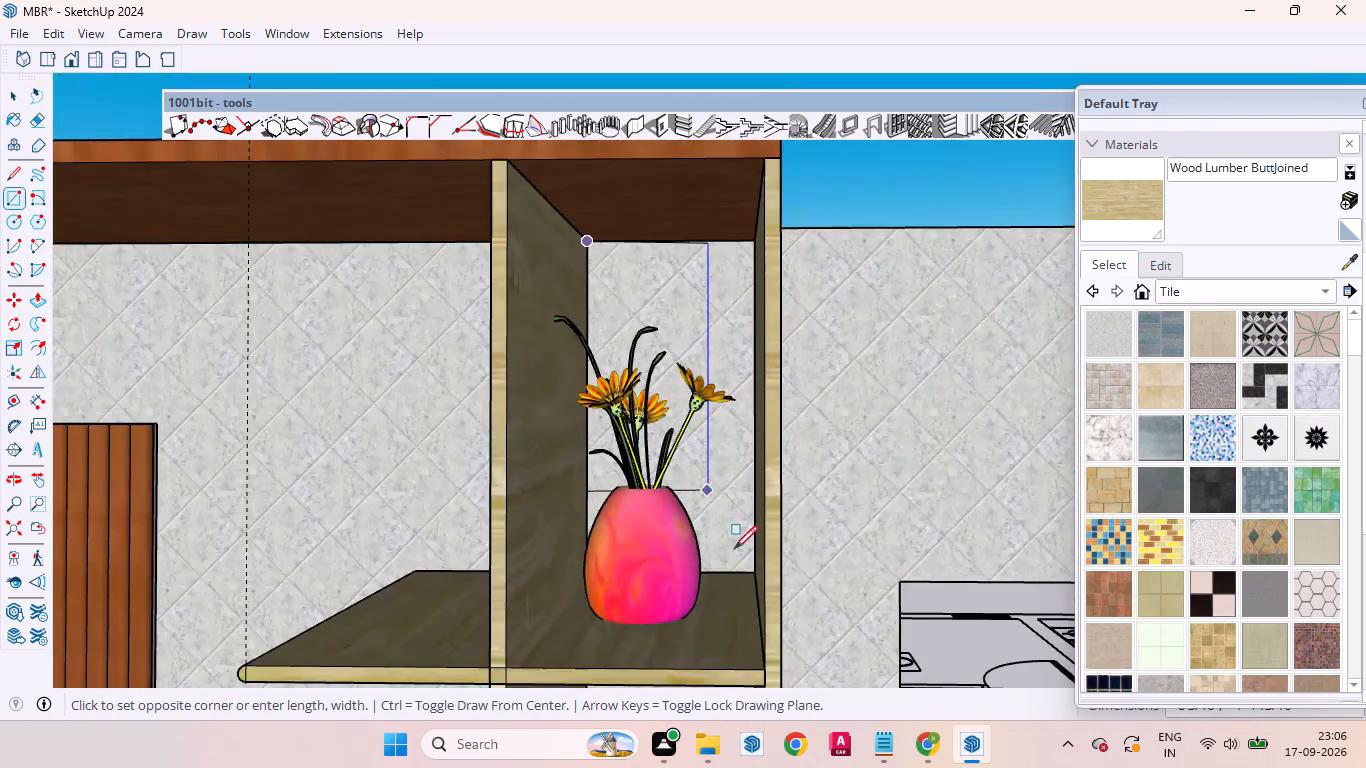
{"action": "scroll", "coordinate": [741, 565], "scroll_direction": "up", "scroll_amount": 16}
{"action": "left_click", "coordinate": [791, 556]}
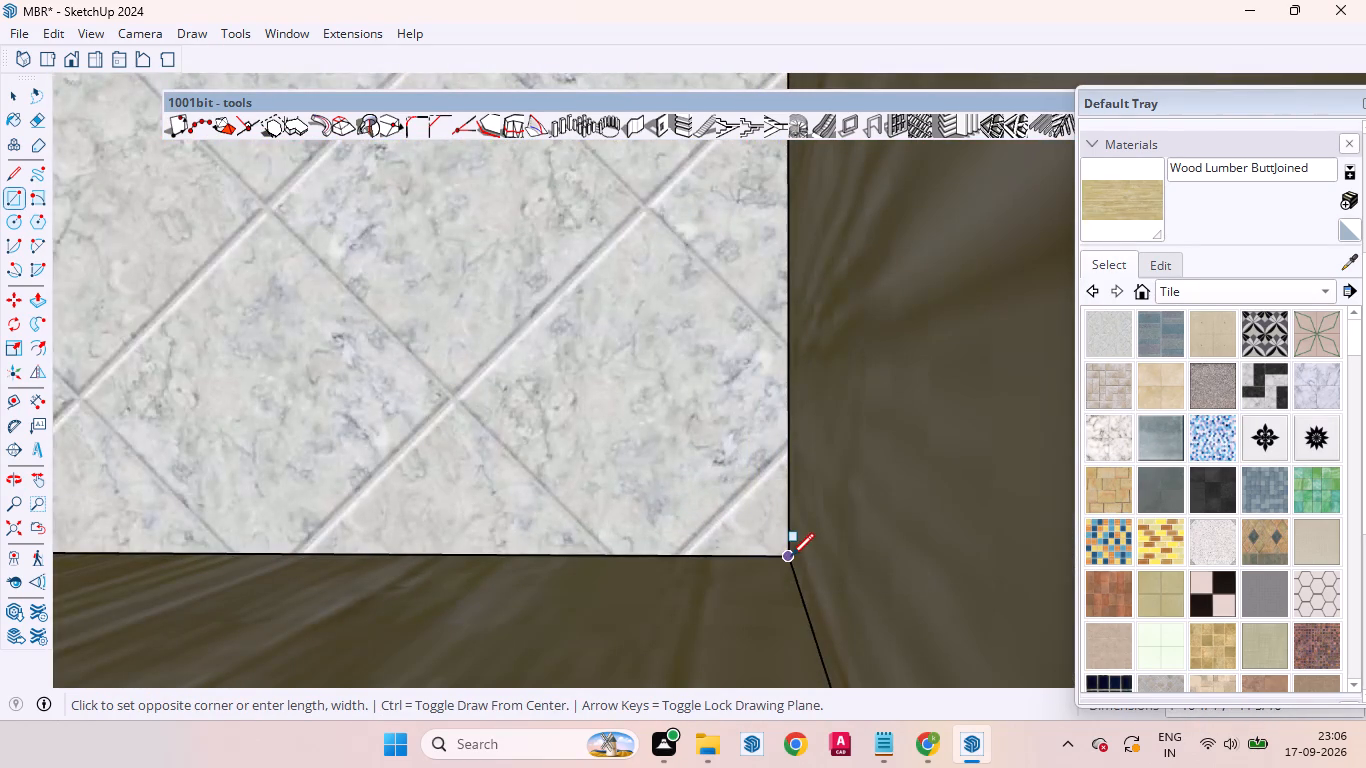
Draw a back-panel rectangle corner to corner in the right-hand tower's second compartment, behind the blue vase.
{"action": "scroll", "coordinate": [669, 494], "scroll_direction": "down", "scroll_amount": 20}
{"action": "scroll", "coordinate": [669, 494], "scroll_direction": "down", "scroll_amount": 20}
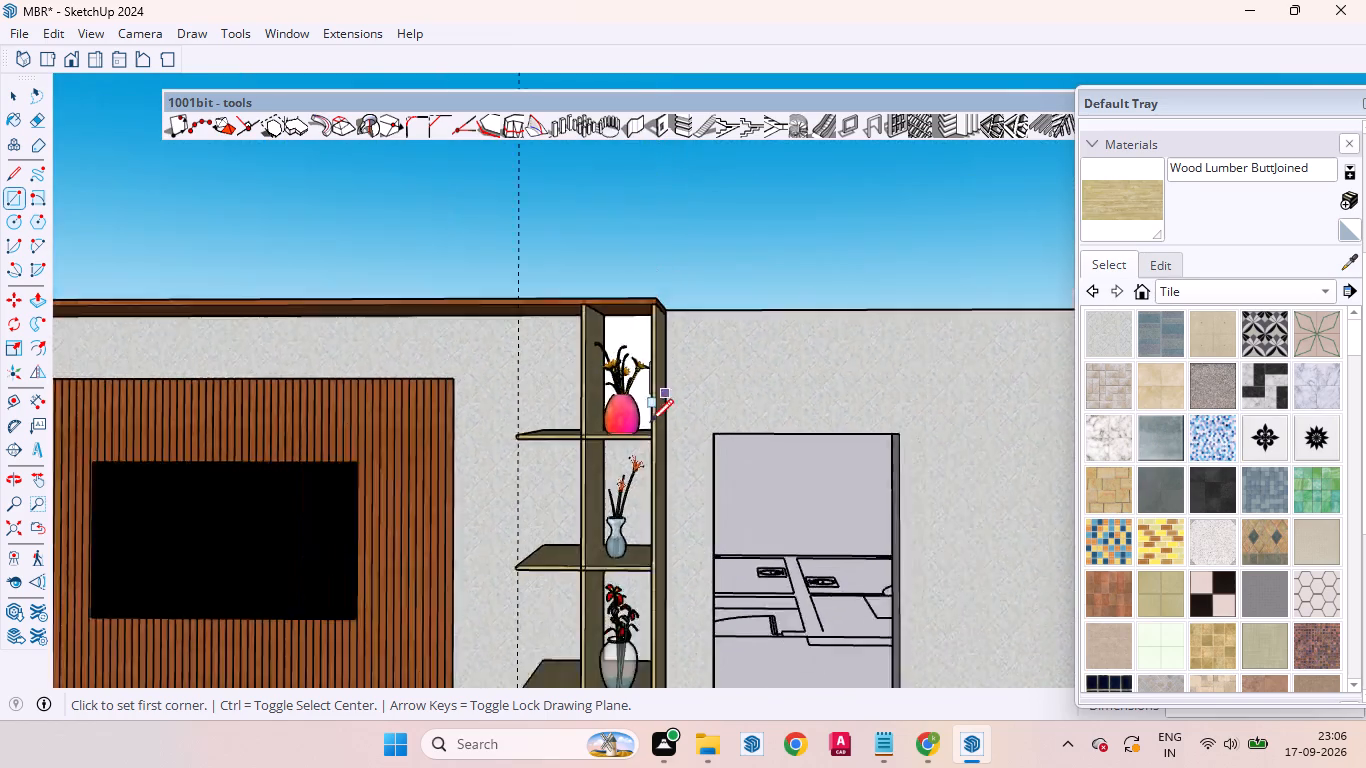
{"action": "scroll", "coordinate": [632, 468], "scroll_direction": "up", "scroll_amount": 16}
{"action": "scroll", "coordinate": [573, 412], "scroll_direction": "down", "scroll_amount": 1}
{"action": "scroll", "coordinate": [610, 444], "scroll_direction": "up", "scroll_amount": 13}
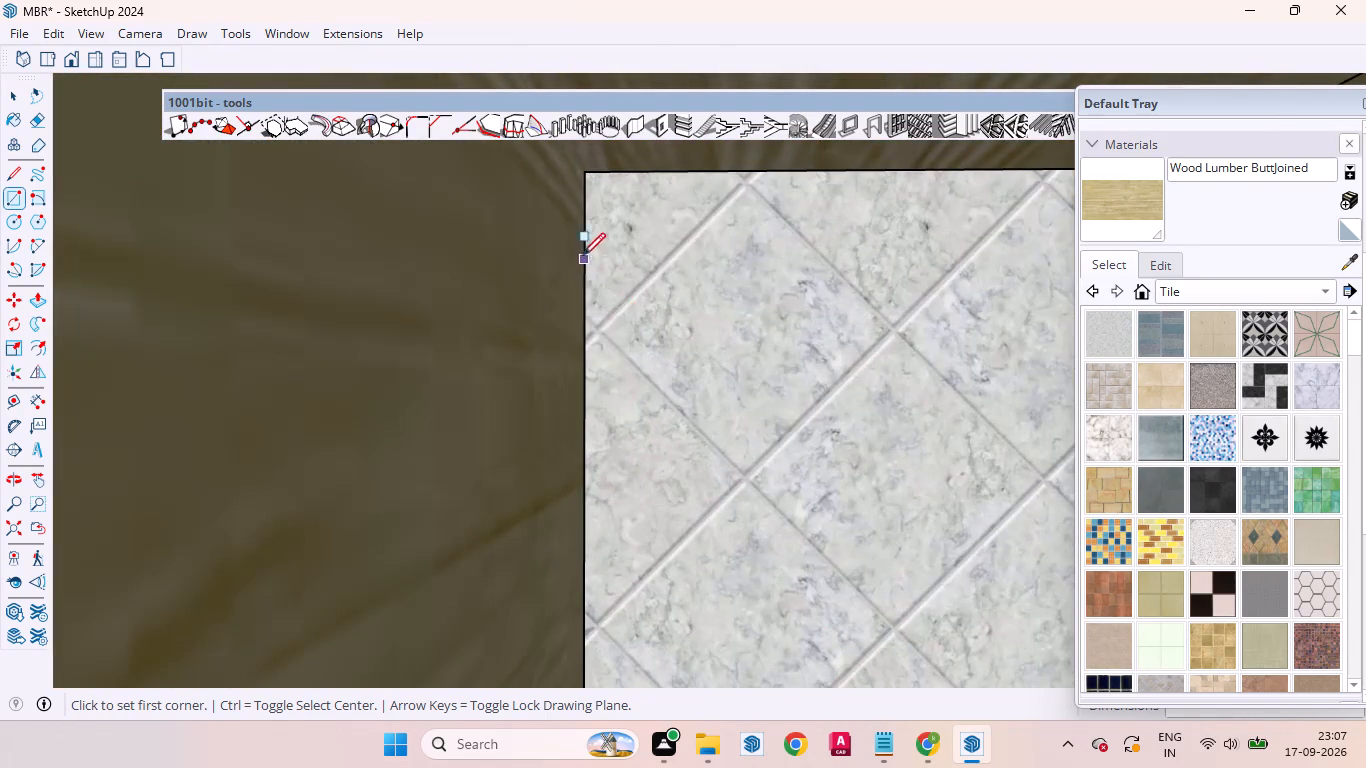
{"action": "left_click", "coordinate": [580, 175]}
{"action": "scroll", "coordinate": [661, 213], "scroll_direction": "down", "scroll_amount": 20}
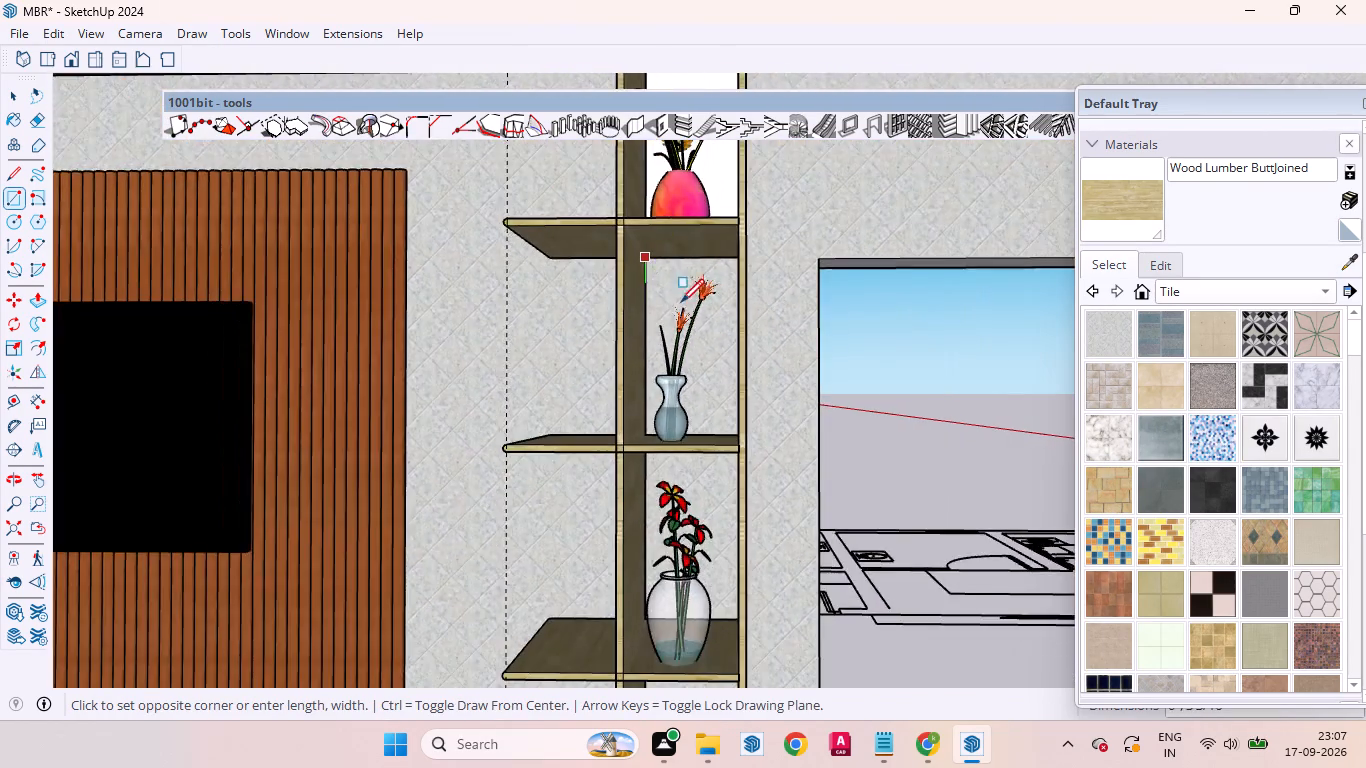
{"action": "scroll", "coordinate": [705, 350], "scroll_direction": "up", "scroll_amount": 14}
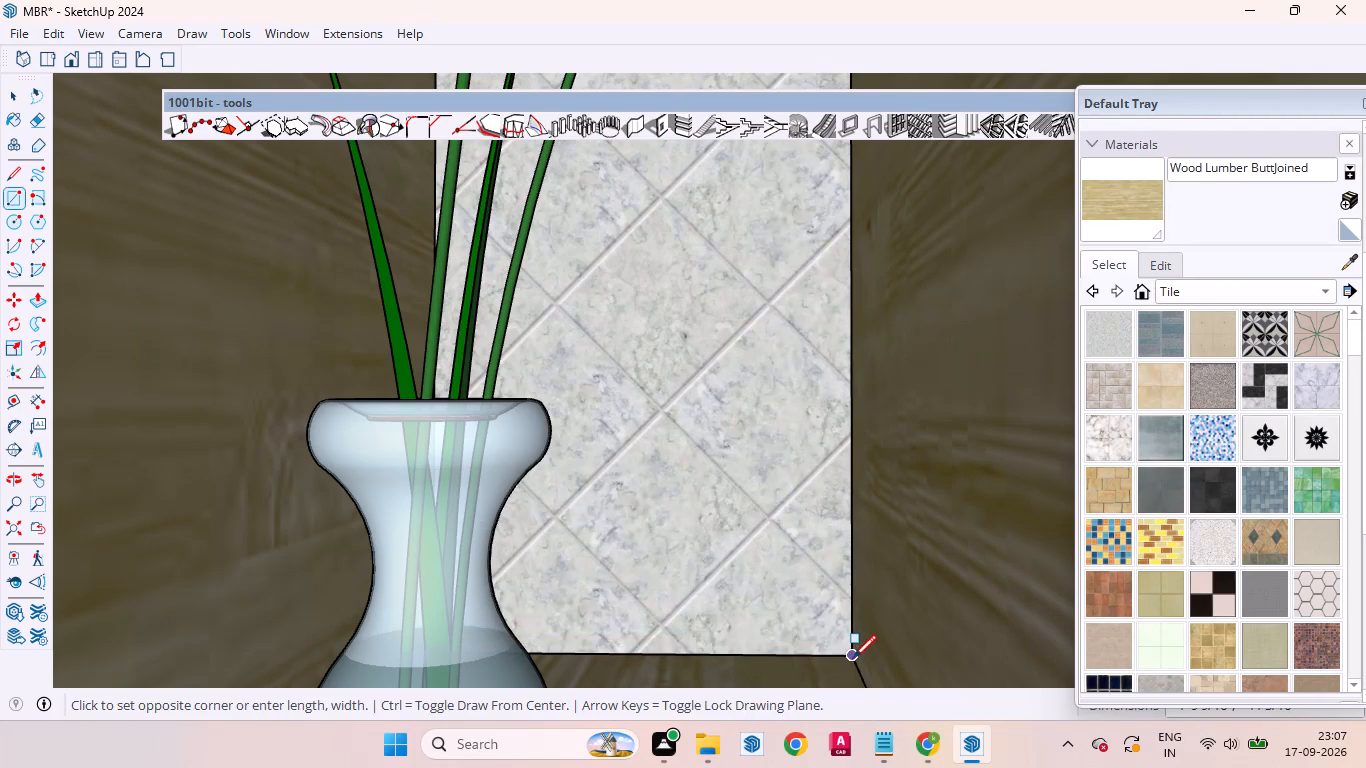
{"action": "left_click", "coordinate": [853, 658]}
Draw a back-panel rectangle corner to corner in the right-hand tower's third compartment, behind the glass vase with red flowers.
{"action": "scroll", "coordinate": [721, 479], "scroll_direction": "down", "scroll_amount": 20}
{"action": "scroll", "coordinate": [721, 479], "scroll_direction": "down", "scroll_amount": 1}
{"action": "scroll", "coordinate": [644, 354], "scroll_direction": "up", "scroll_amount": 1}
{"action": "scroll", "coordinate": [644, 354], "scroll_direction": "down", "scroll_amount": 5}
{"action": "scroll", "coordinate": [662, 483], "scroll_direction": "up", "scroll_amount": 2}
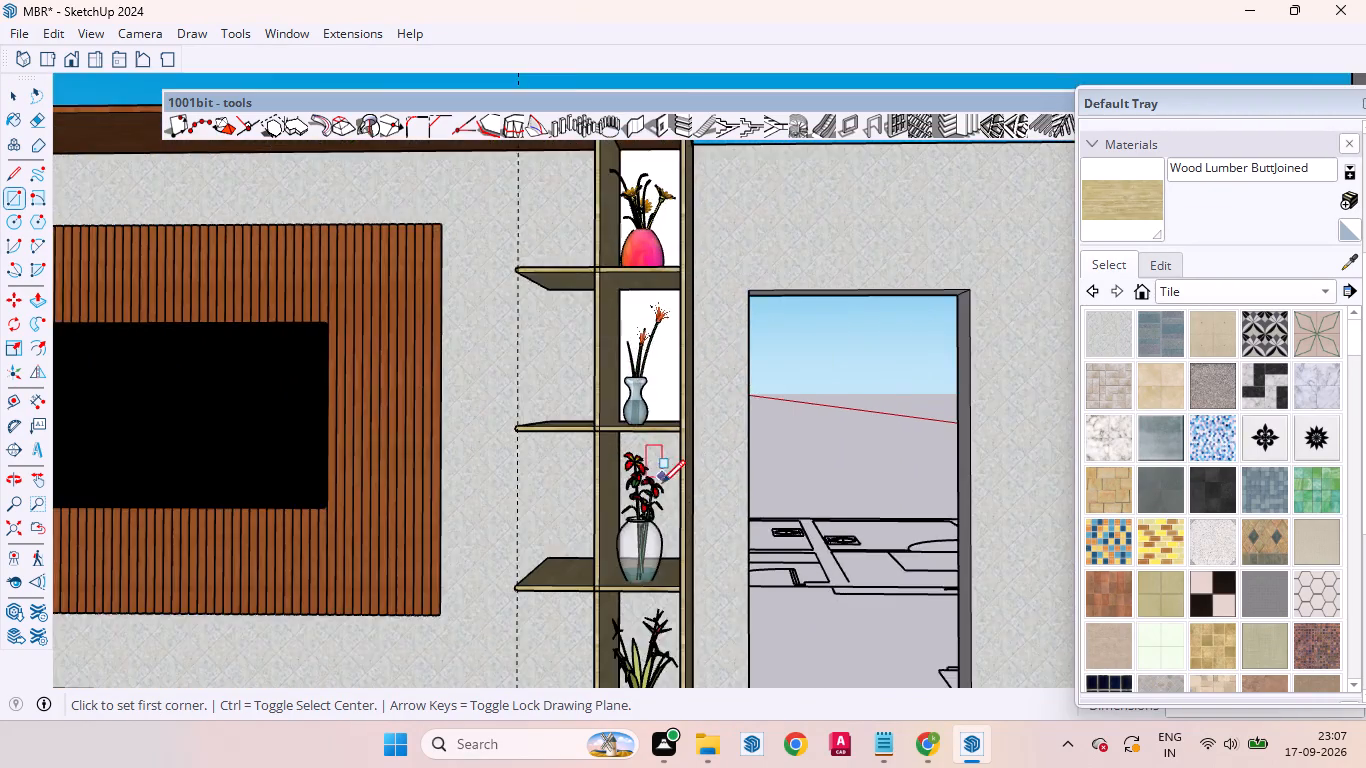
{"action": "scroll", "coordinate": [662, 483], "scroll_direction": "up", "scroll_amount": 20}
{"action": "scroll", "coordinate": [553, 306], "scroll_direction": "up", "scroll_amount": 5}
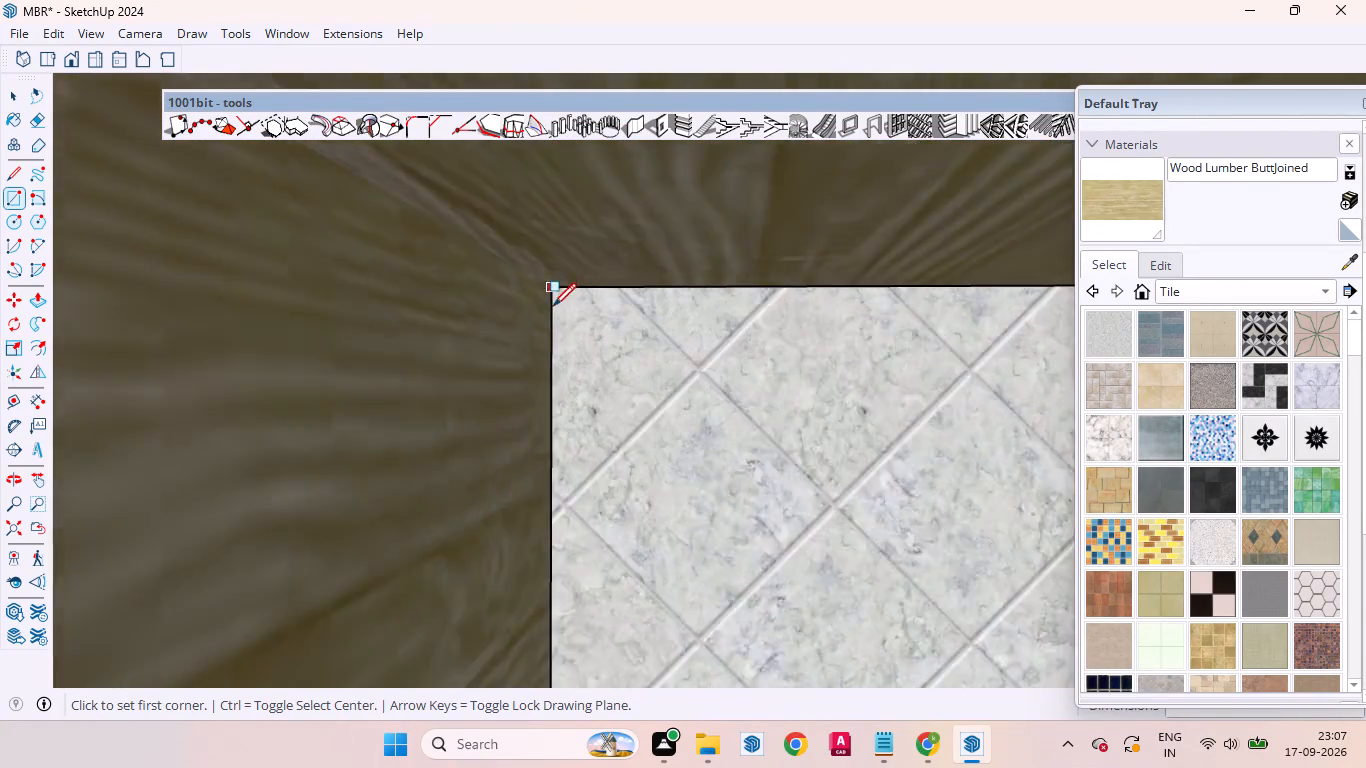
{"action": "scroll", "coordinate": [553, 306], "scroll_direction": "up", "scroll_amount": 2}
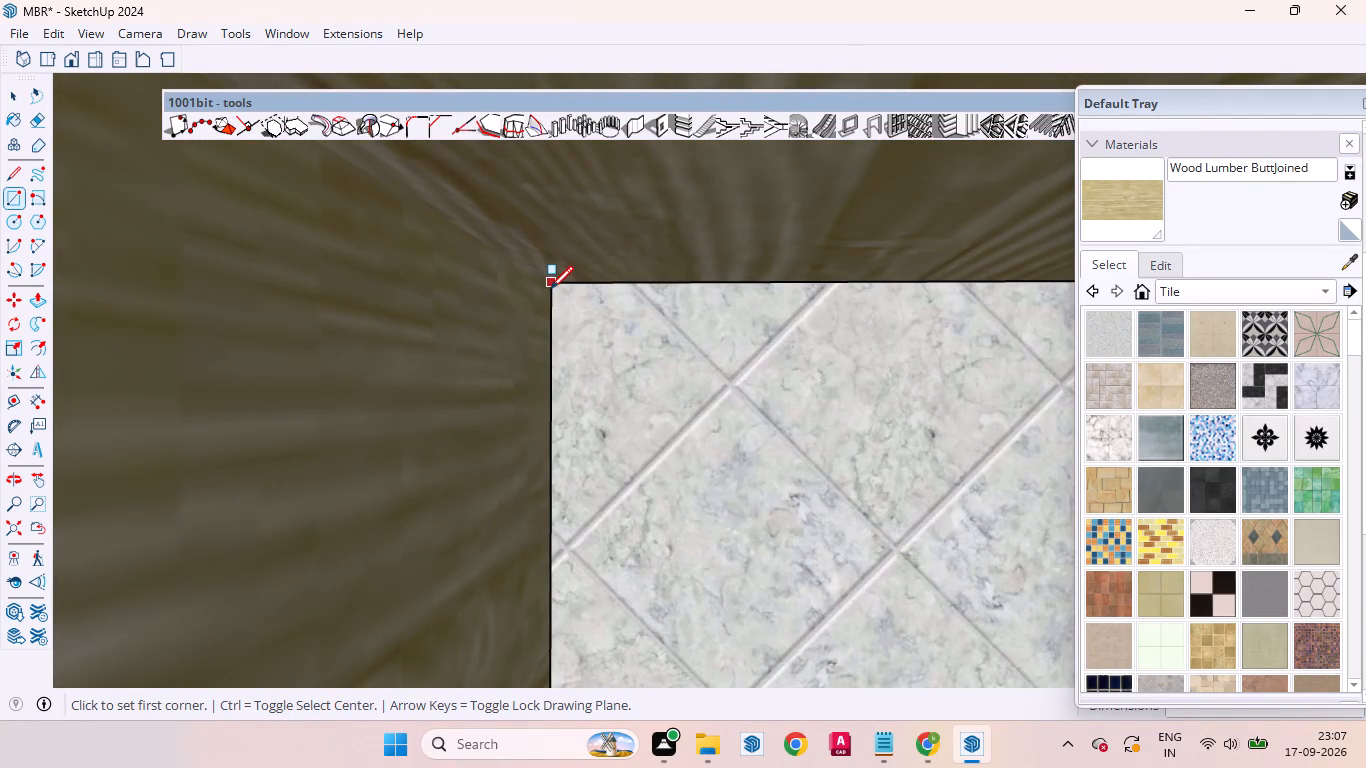
{"action": "scroll", "coordinate": [550, 289], "scroll_direction": "up", "scroll_amount": 14}
{"action": "left_click", "coordinate": [554, 260]}
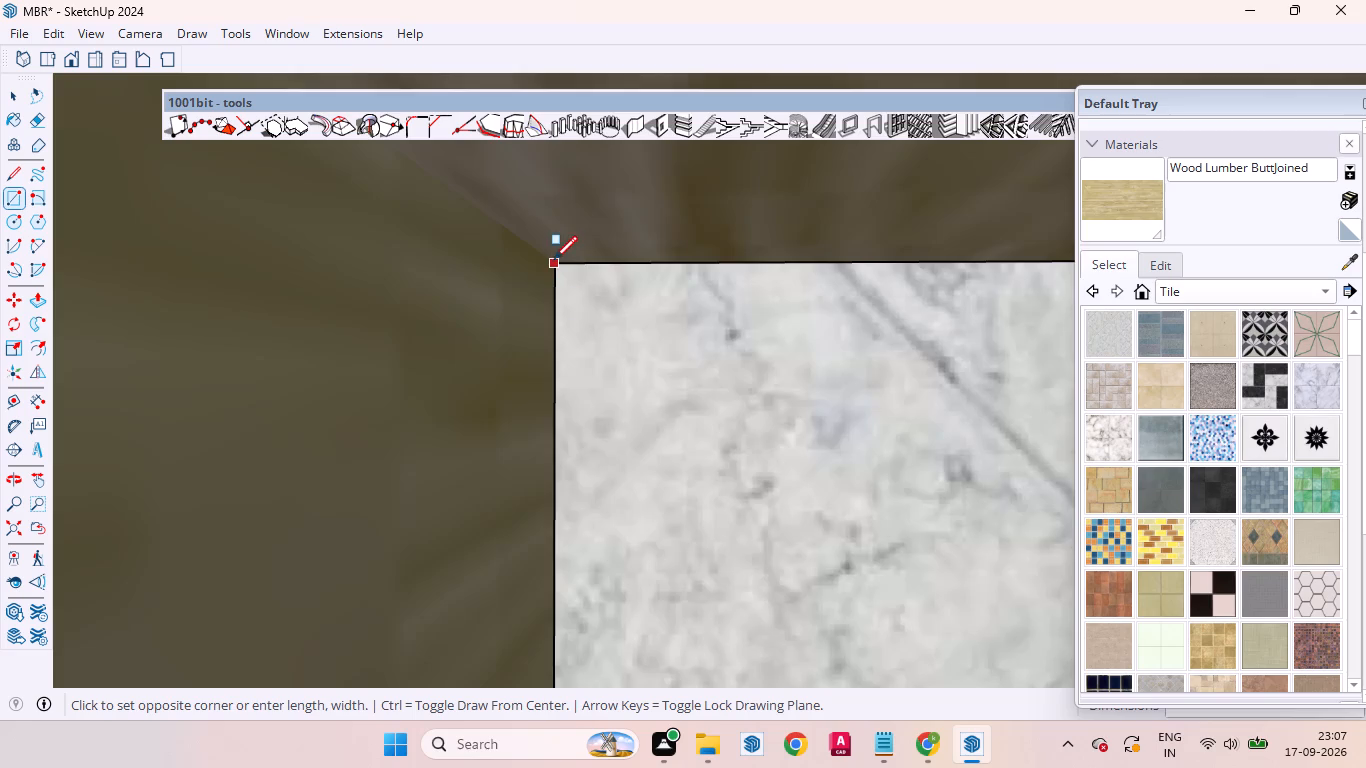
{"action": "scroll", "coordinate": [554, 270], "scroll_direction": "down", "scroll_amount": 20}
{"action": "scroll", "coordinate": [554, 270], "scroll_direction": "down", "scroll_amount": 20}
{"action": "scroll", "coordinate": [554, 270], "scroll_direction": "down", "scroll_amount": 1}
{"action": "scroll", "coordinate": [643, 428], "scroll_direction": "up", "scroll_amount": 7}
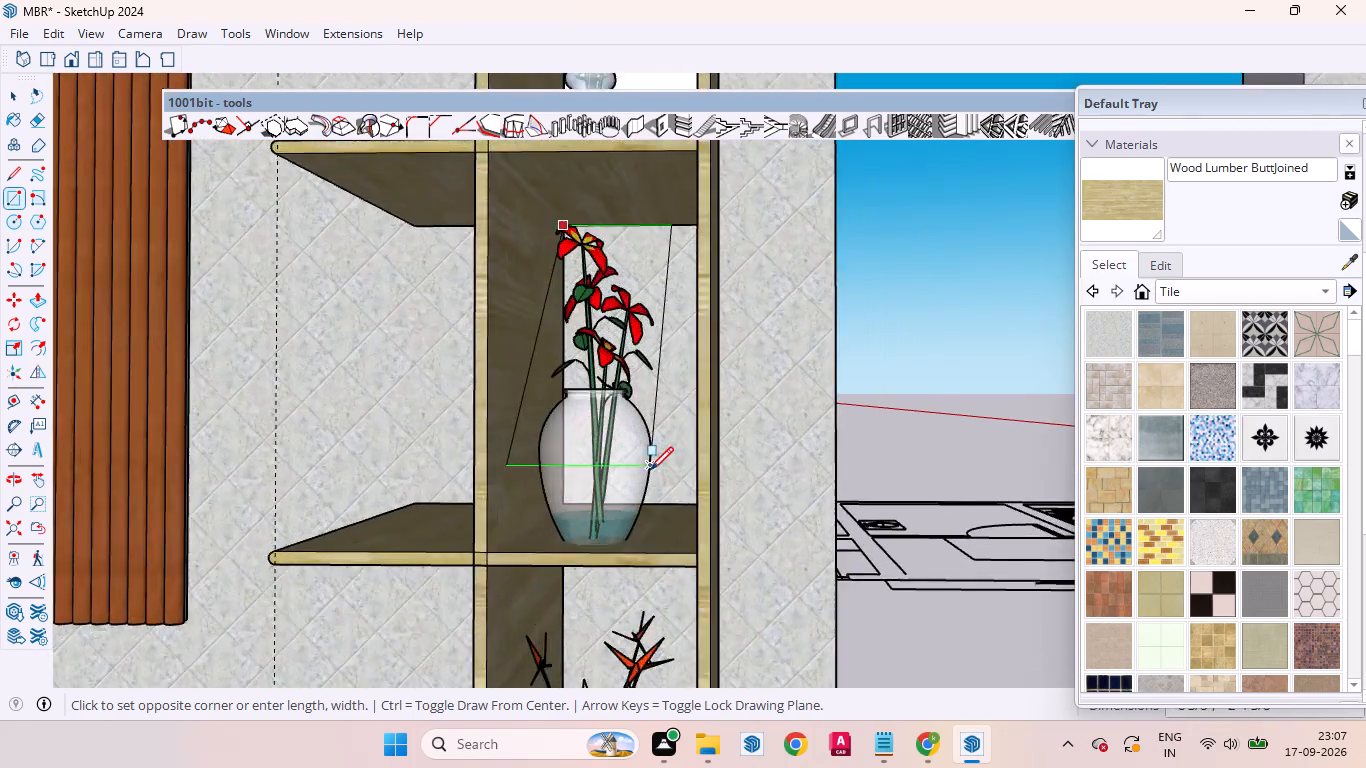
{"action": "scroll", "coordinate": [659, 496], "scroll_direction": "up", "scroll_amount": 8}
{"action": "scroll", "coordinate": [748, 519], "scroll_direction": "up", "scroll_amount": 7}
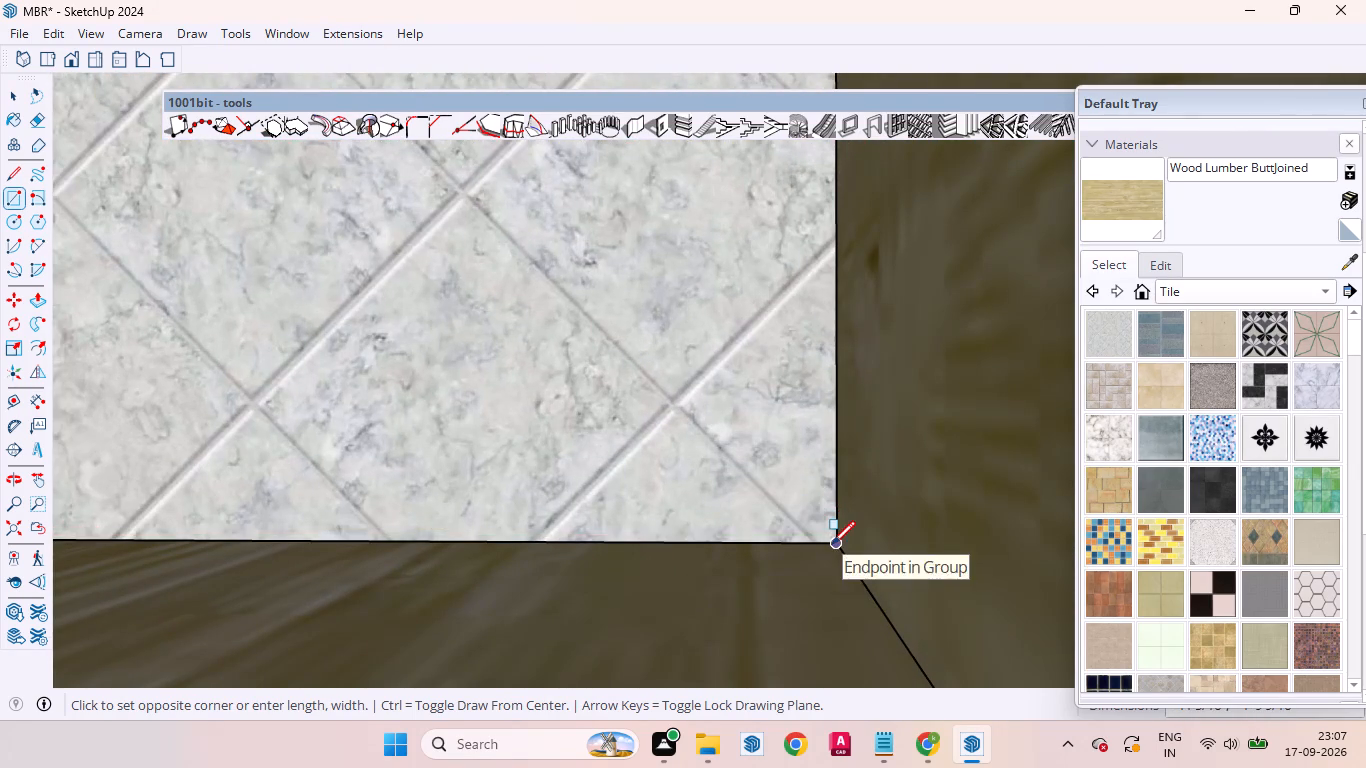
{"action": "left_click", "coordinate": [832, 544]}
Draw a back-panel rectangle corner to corner in the right-hand tower's bottom compartment, behind the red plant pot.
{"action": "scroll", "coordinate": [819, 532], "scroll_direction": "down", "scroll_amount": 5}
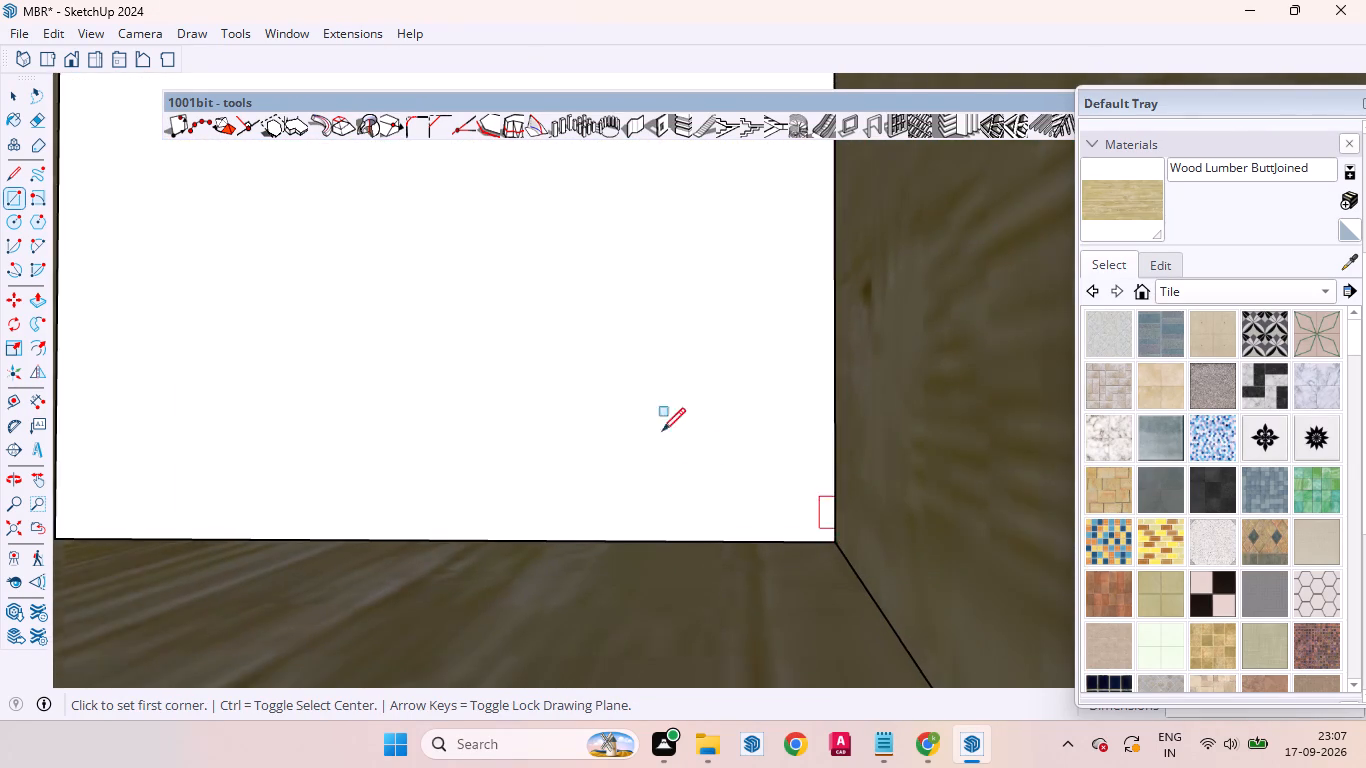
{"action": "scroll", "coordinate": [662, 431], "scroll_direction": "down", "scroll_amount": 20}
{"action": "scroll", "coordinate": [662, 431], "scroll_direction": "down", "scroll_amount": 6}
{"action": "scroll", "coordinate": [552, 532], "scroll_direction": "up", "scroll_amount": 8}
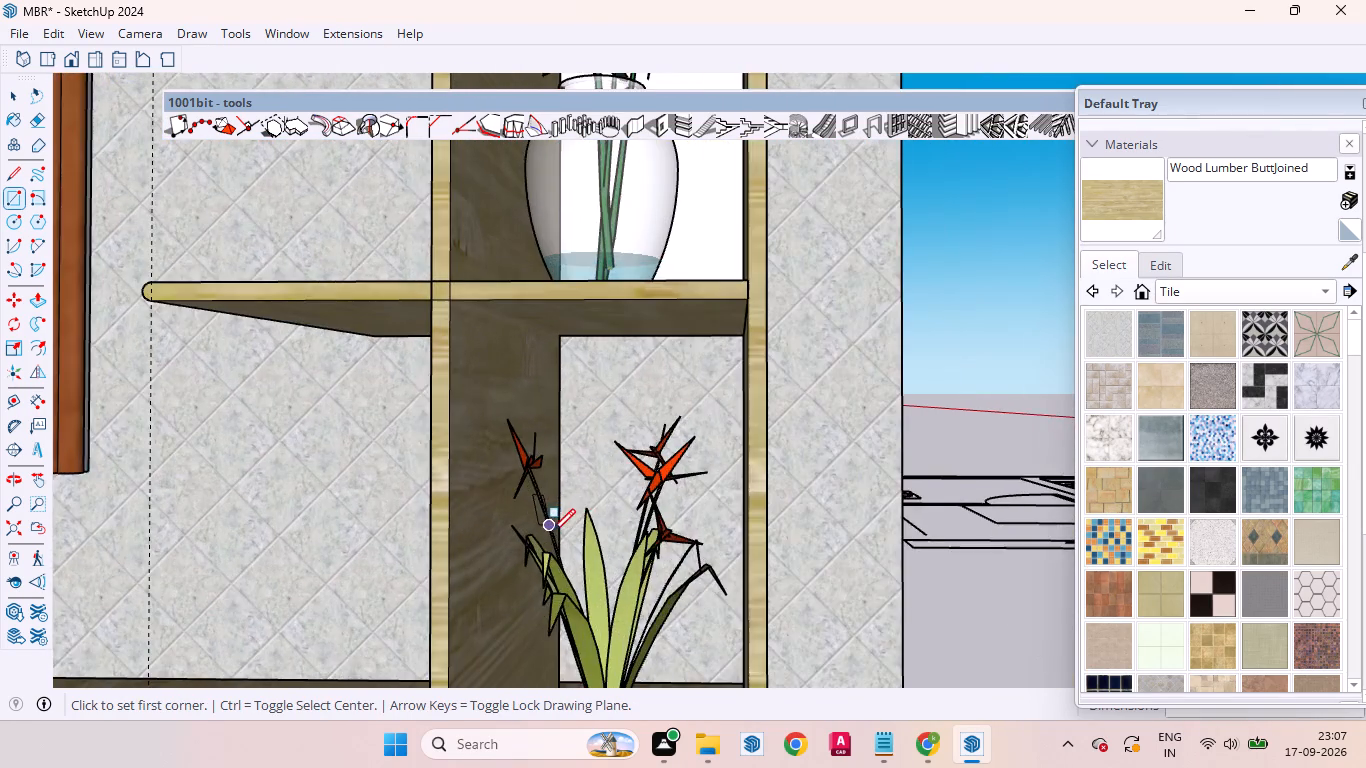
{"action": "scroll", "coordinate": [543, 421], "scroll_direction": "up", "scroll_amount": 6}
{"action": "scroll", "coordinate": [567, 289], "scroll_direction": "up", "scroll_amount": 7}
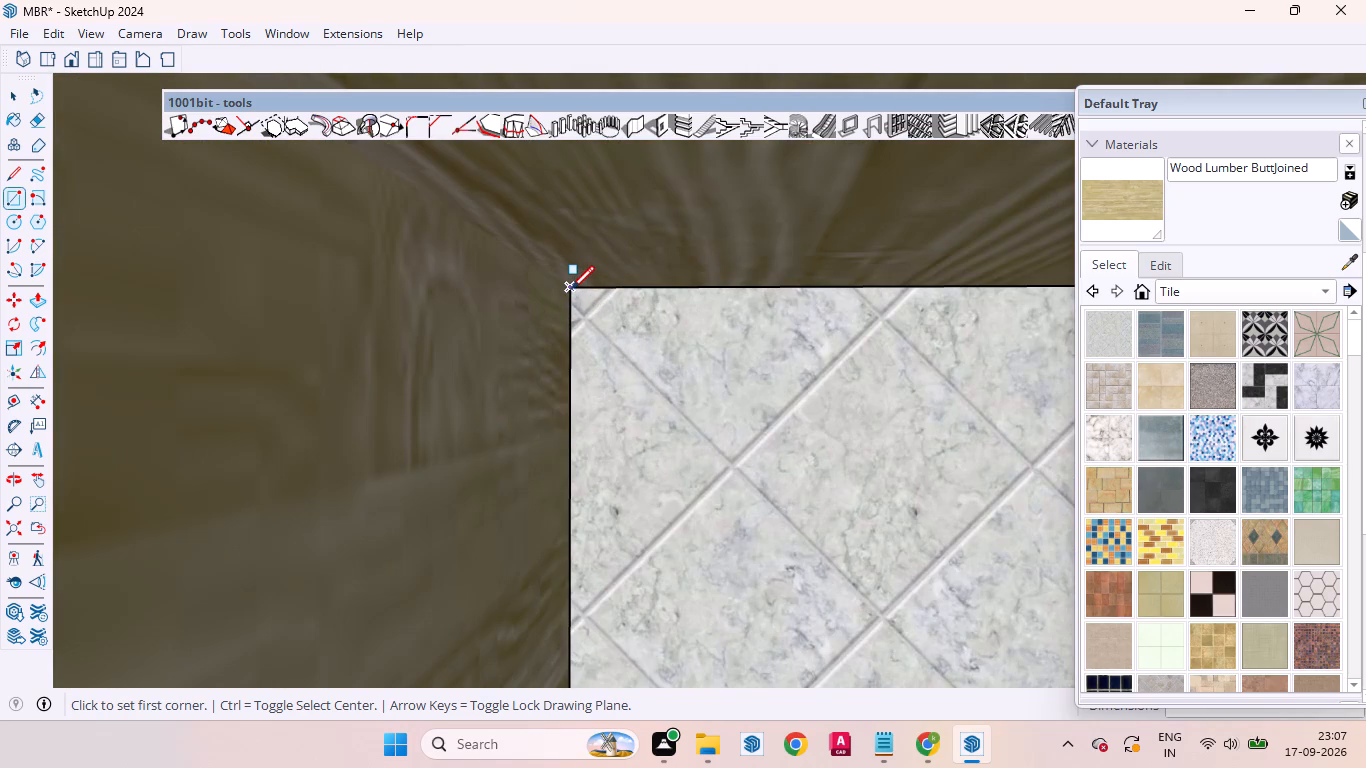
{"action": "left_click", "coordinate": [571, 289]}
{"action": "scroll", "coordinate": [625, 292], "scroll_direction": "down", "scroll_amount": 20}
{"action": "scroll", "coordinate": [625, 292], "scroll_direction": "down", "scroll_amount": 5}
{"action": "scroll", "coordinate": [637, 362], "scroll_direction": "up", "scroll_amount": 1}
{"action": "scroll", "coordinate": [637, 362], "scroll_direction": "down", "scroll_amount": 1}
{"action": "scroll", "coordinate": [656, 412], "scroll_direction": "up", "scroll_amount": 6}
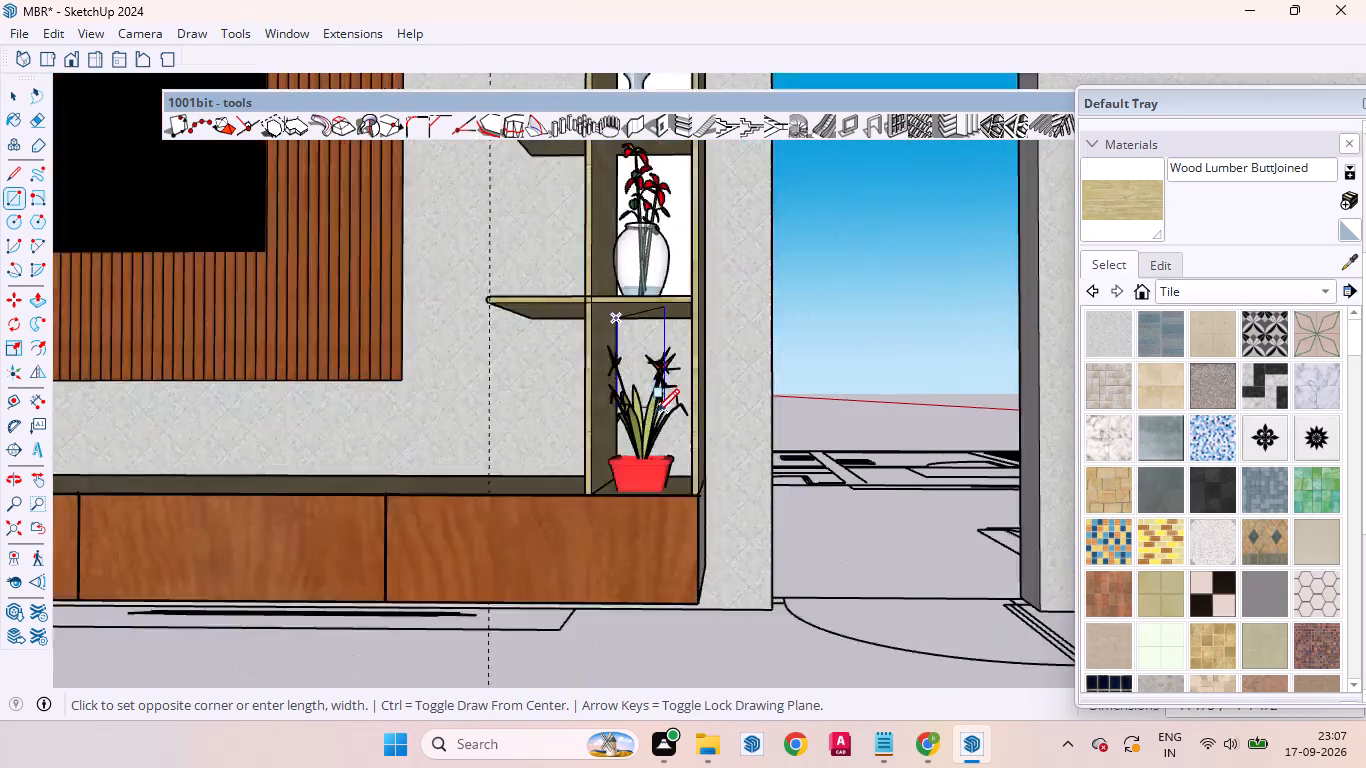
{"action": "scroll", "coordinate": [656, 412], "scroll_direction": "up", "scroll_amount": 9}
{"action": "scroll", "coordinate": [733, 544], "scroll_direction": "up", "scroll_amount": 20}
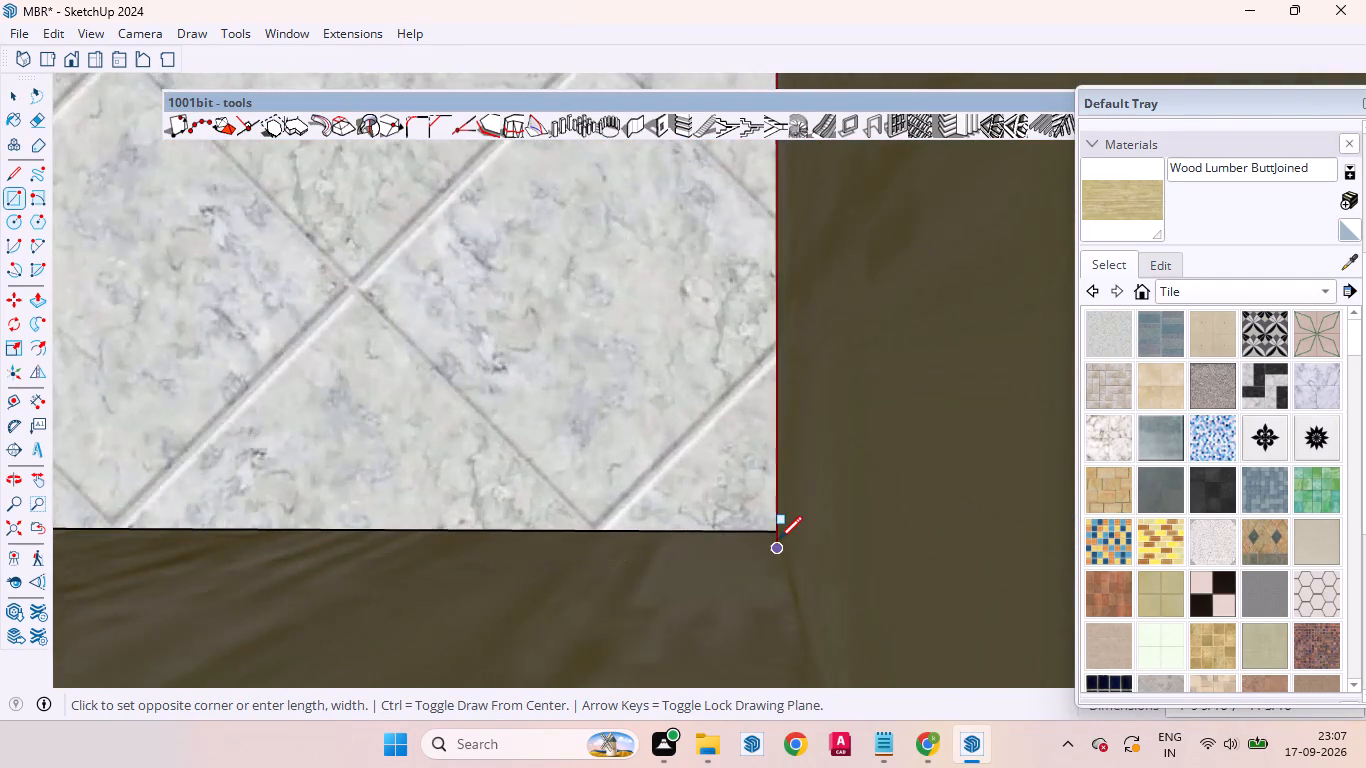
{"action": "scroll", "coordinate": [779, 539], "scroll_direction": "up", "scroll_amount": 13}
{"action": "scroll", "coordinate": [779, 538], "scroll_direction": "up", "scroll_amount": 16}
{"action": "scroll", "coordinate": [776, 513], "scroll_direction": "down", "scroll_amount": 1}
{"action": "scroll", "coordinate": [776, 513], "scroll_direction": "up", "scroll_amount": 9}
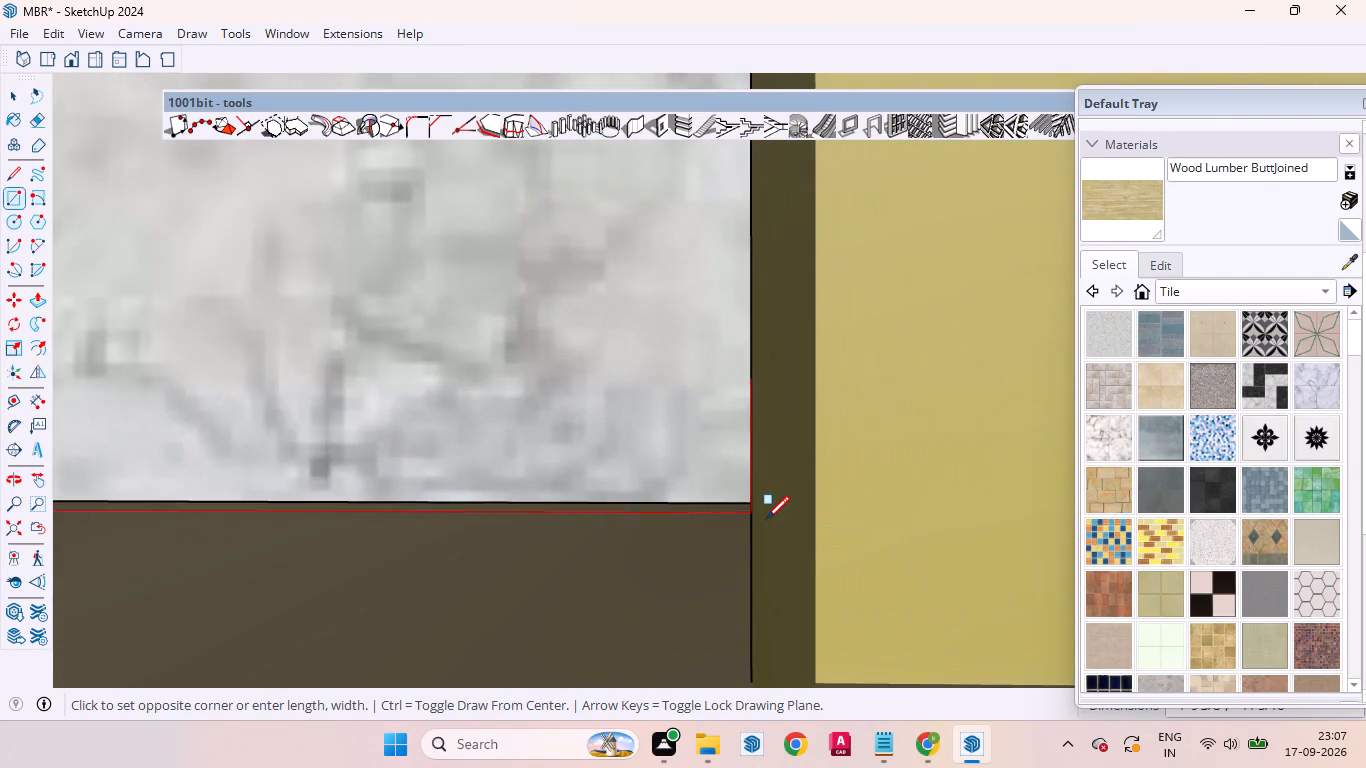
{"action": "scroll", "coordinate": [732, 515], "scroll_direction": "up", "scroll_amount": 6}
{"action": "scroll", "coordinate": [733, 478], "scroll_direction": "down", "scroll_amount": 7}
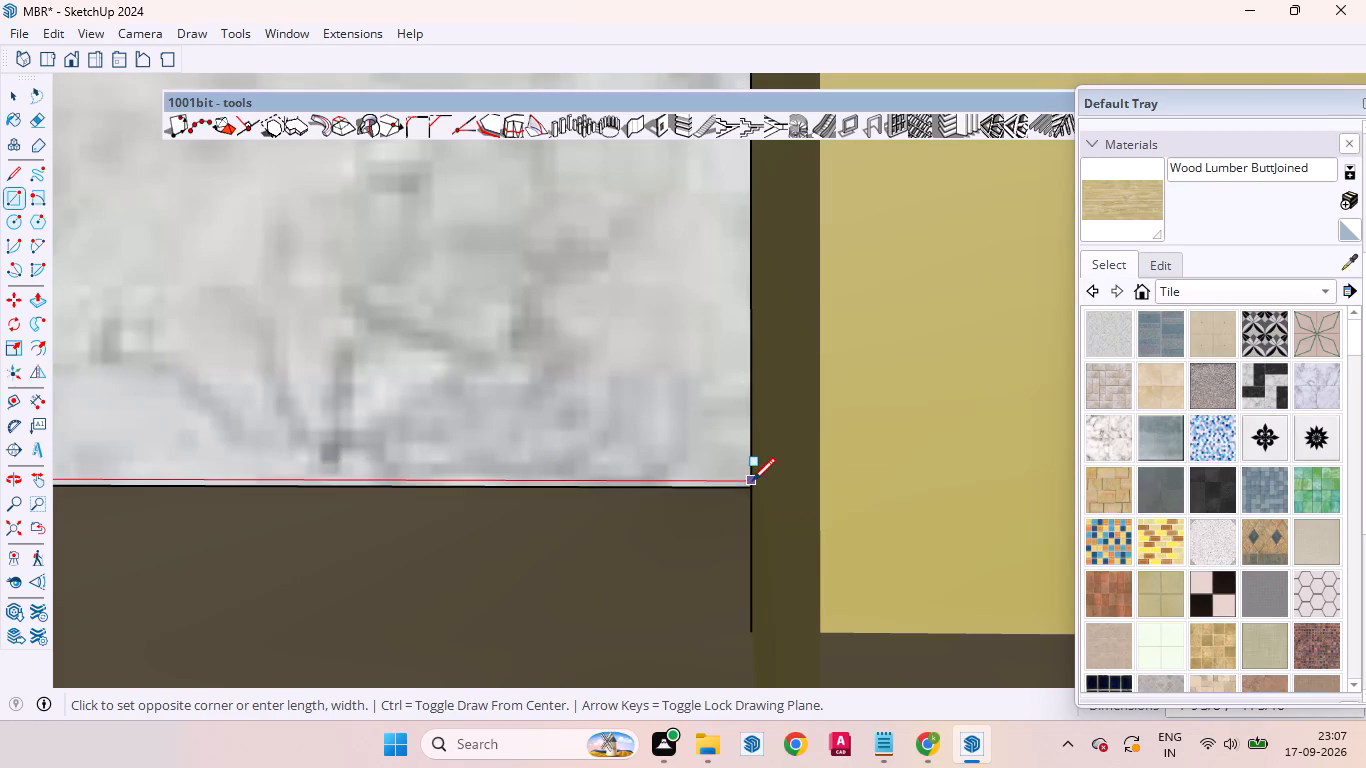
{"action": "left_click", "coordinate": [752, 484]}
Paint the back panels of the right-hand tower's top and second compartments with Wood Lumber ButtJoined.
{"action": "scroll", "coordinate": [713, 459], "scroll_direction": "down", "scroll_amount": 19}
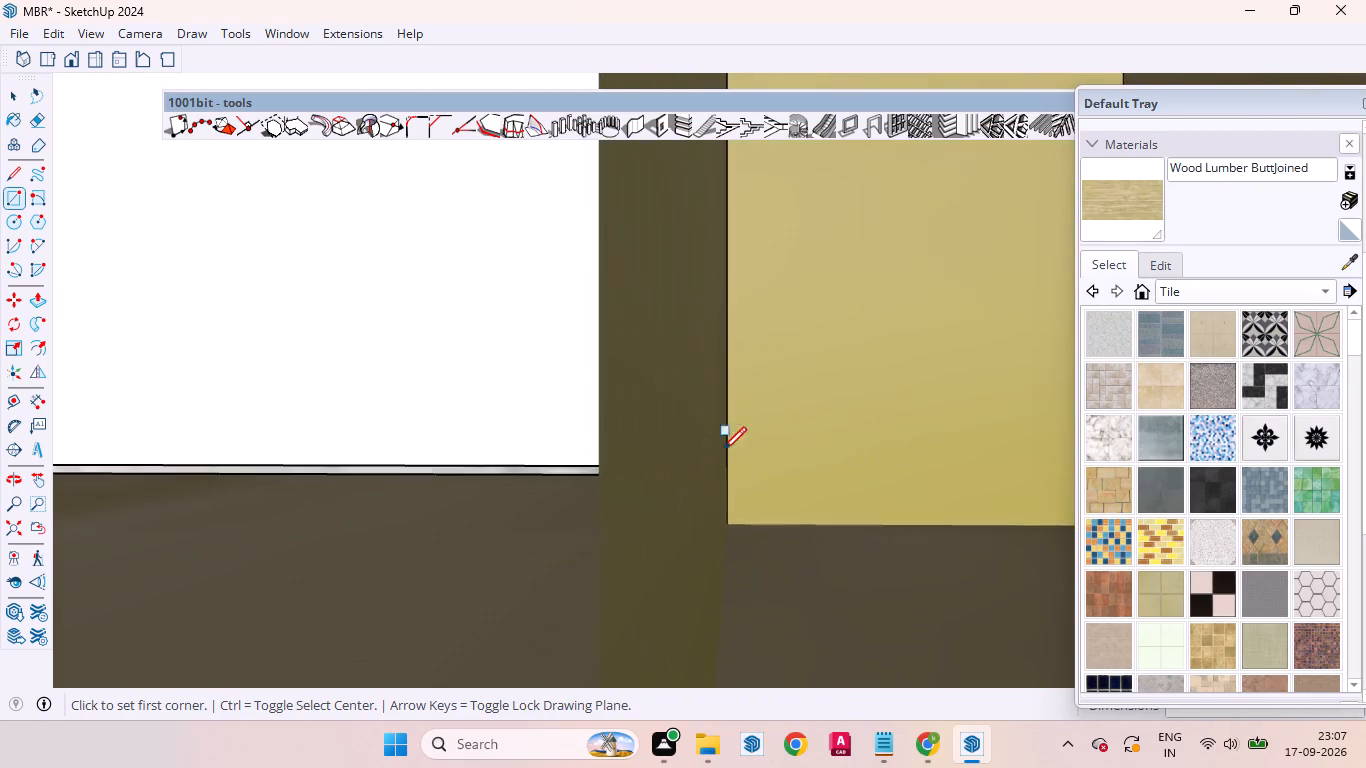
{"action": "scroll", "coordinate": [723, 450], "scroll_direction": "down", "scroll_amount": 20}
{"action": "scroll", "coordinate": [723, 450], "scroll_direction": "down", "scroll_amount": 6}
{"action": "scroll", "coordinate": [829, 426], "scroll_direction": "up", "scroll_amount": 1}
{"action": "scroll", "coordinate": [828, 430], "scroll_direction": "down", "scroll_amount": 19}
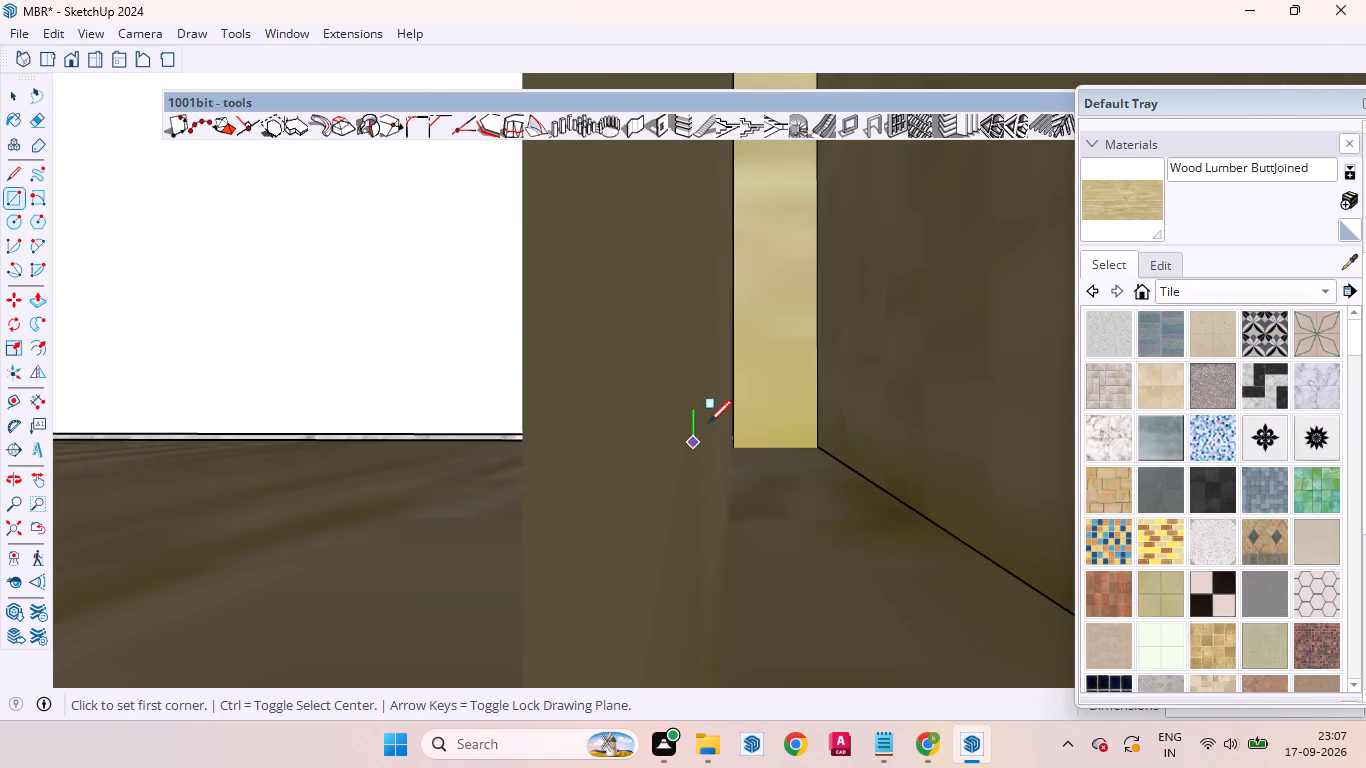
{"action": "scroll", "coordinate": [720, 411], "scroll_direction": "down", "scroll_amount": 3}
{"action": "scroll", "coordinate": [720, 411], "scroll_direction": "up", "scroll_amount": 1}
{"action": "scroll", "coordinate": [720, 411], "scroll_direction": "down", "scroll_amount": 20}
{"action": "scroll", "coordinate": [720, 411], "scroll_direction": "down", "scroll_amount": 16}
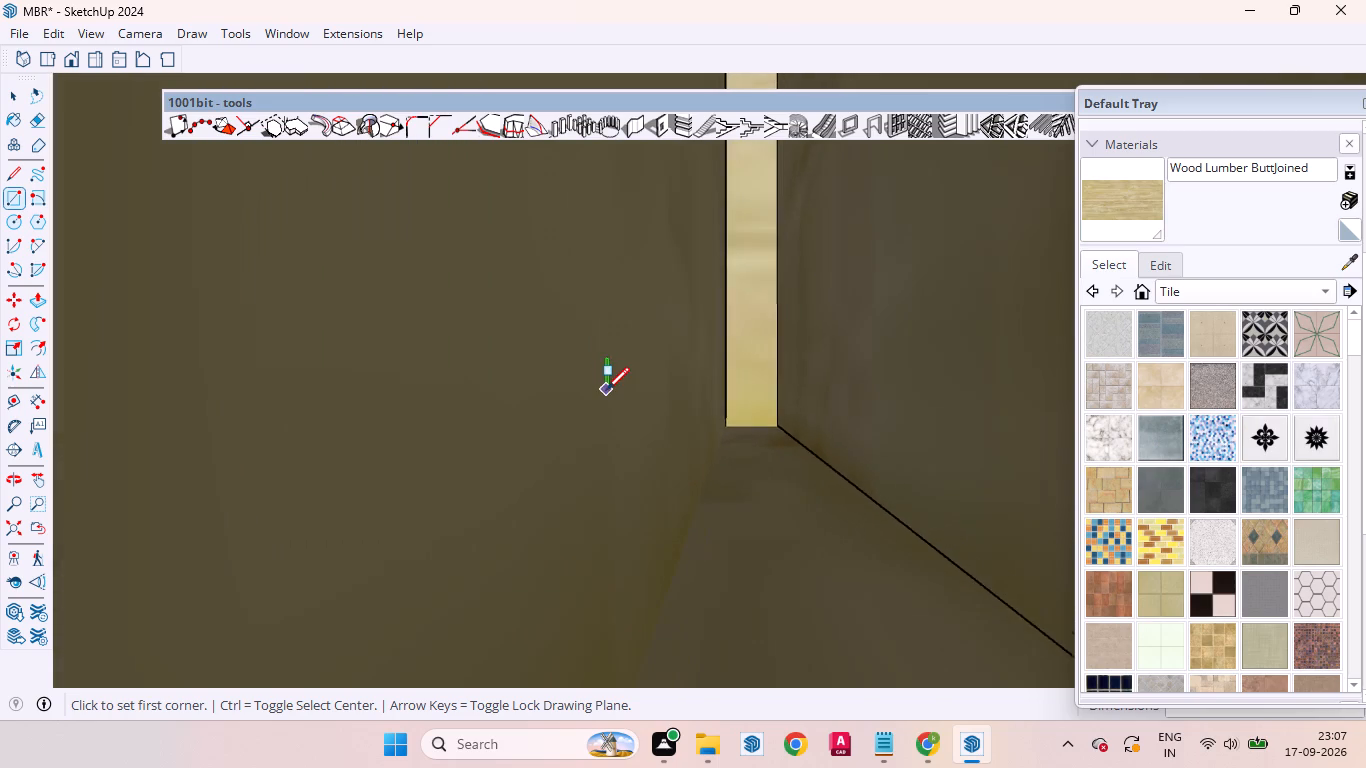
{"action": "scroll", "coordinate": [843, 298], "scroll_direction": "down", "scroll_amount": 16}
{"action": "scroll", "coordinate": [730, 371], "scroll_direction": "up", "scroll_amount": 1}
{"action": "scroll", "coordinate": [719, 373], "scroll_direction": "down", "scroll_amount": 19}
{"action": "scroll", "coordinate": [664, 396], "scroll_direction": "up", "scroll_amount": 1}
{"action": "scroll", "coordinate": [664, 399], "scroll_direction": "down", "scroll_amount": 2}
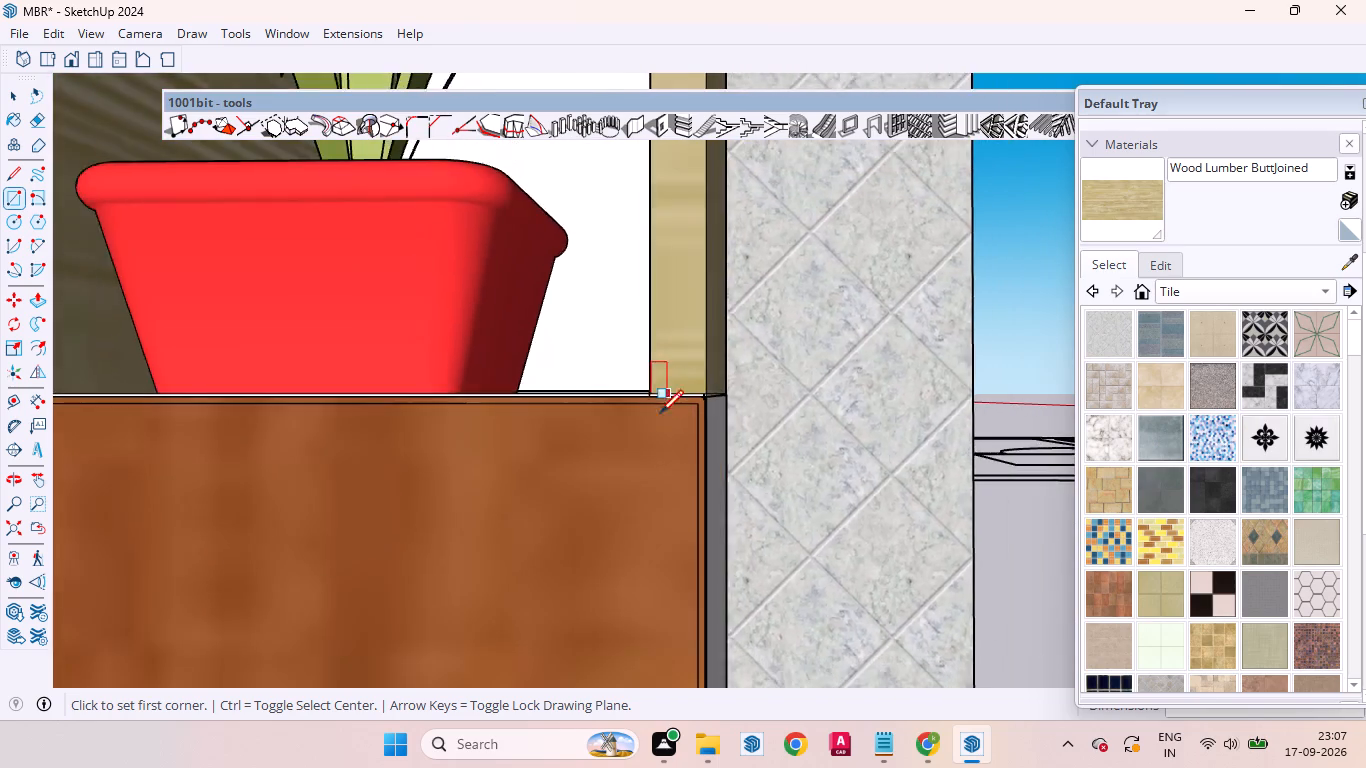
{"action": "scroll", "coordinate": [660, 413], "scroll_direction": "down", "scroll_amount": 20}
{"action": "scroll", "coordinate": [660, 413], "scroll_direction": "down", "scroll_amount": 17}
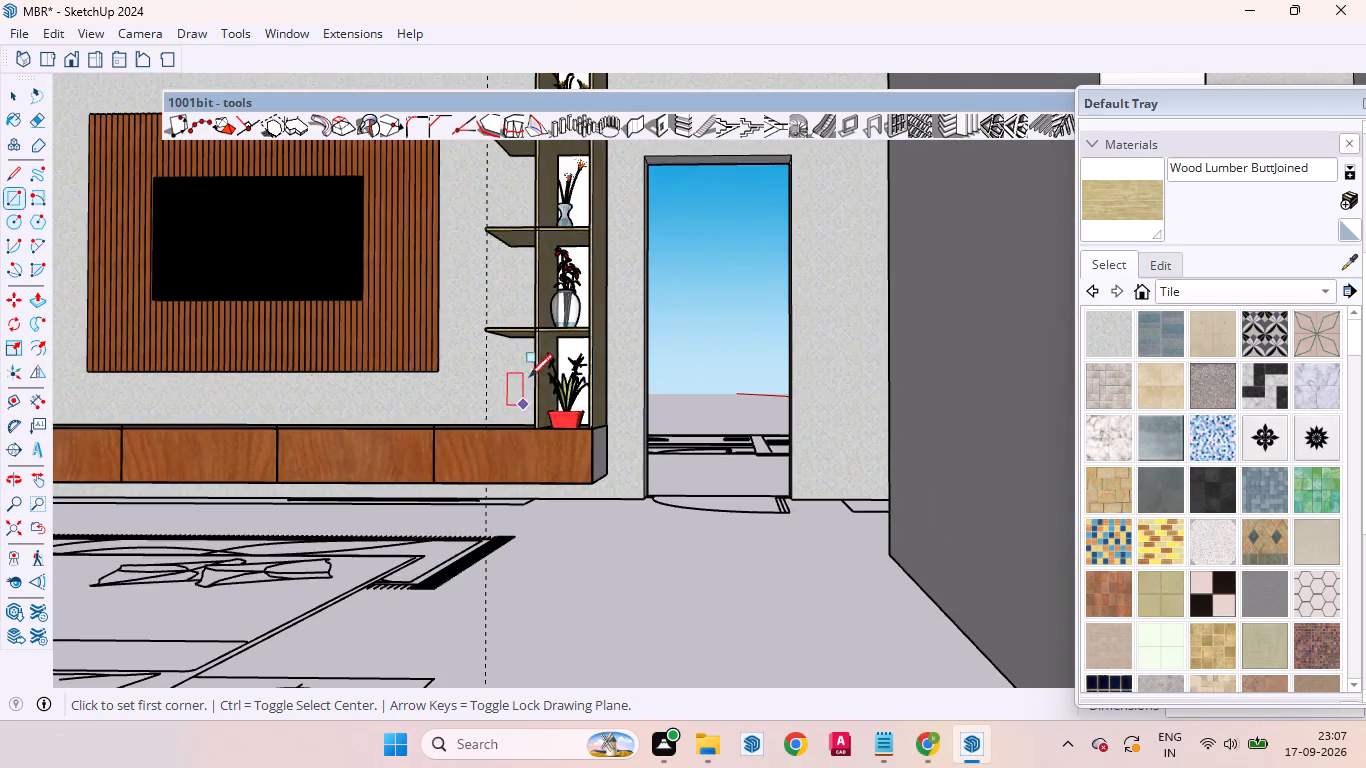
{"action": "scroll", "coordinate": [542, 355], "scroll_direction": "down", "scroll_amount": 7}
{"action": "scroll", "coordinate": [544, 360], "scroll_direction": "up", "scroll_amount": 1}
{"action": "scroll", "coordinate": [566, 359], "scroll_direction": "down", "scroll_amount": 6}
{"action": "scroll", "coordinate": [560, 313], "scroll_direction": "up", "scroll_amount": 8}
{"action": "scroll", "coordinate": [550, 293], "scroll_direction": "up", "scroll_amount": 14}
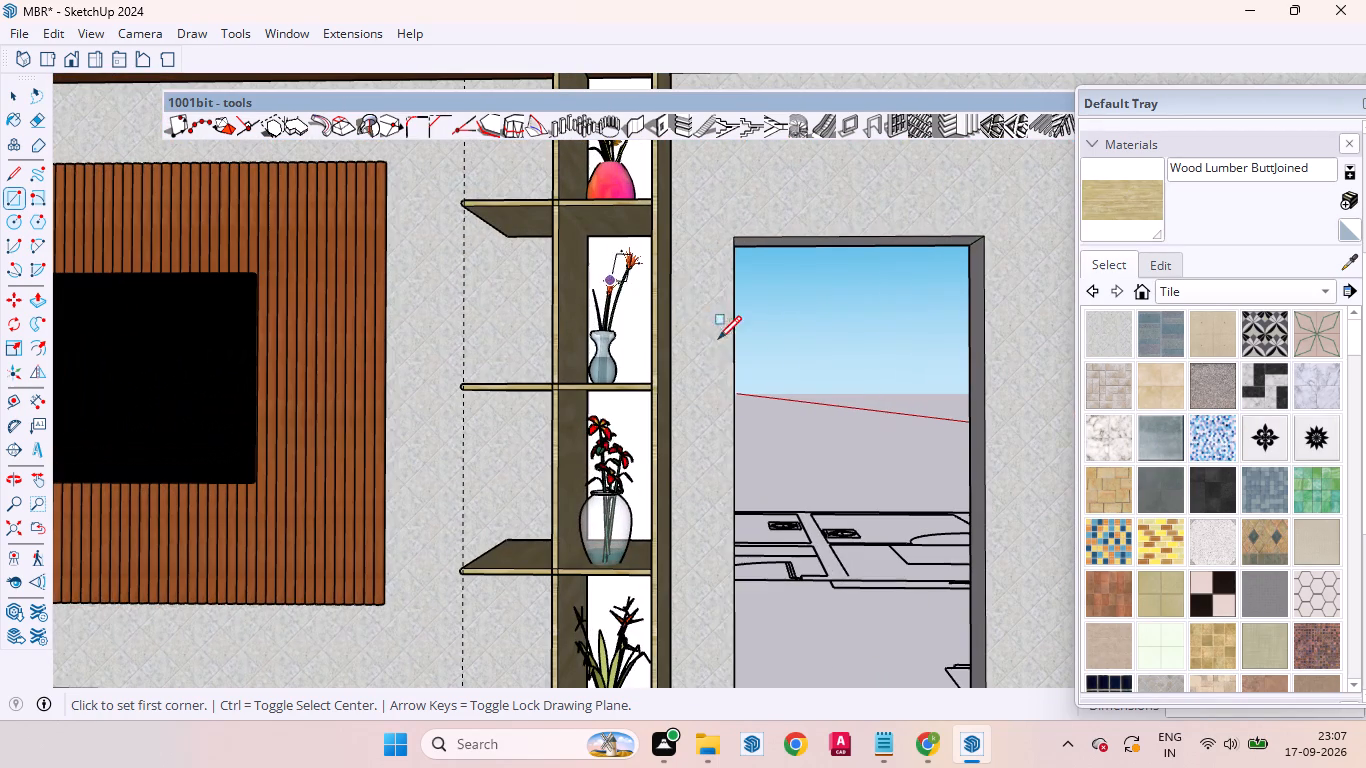
{"action": "key", "text": "Escape"}
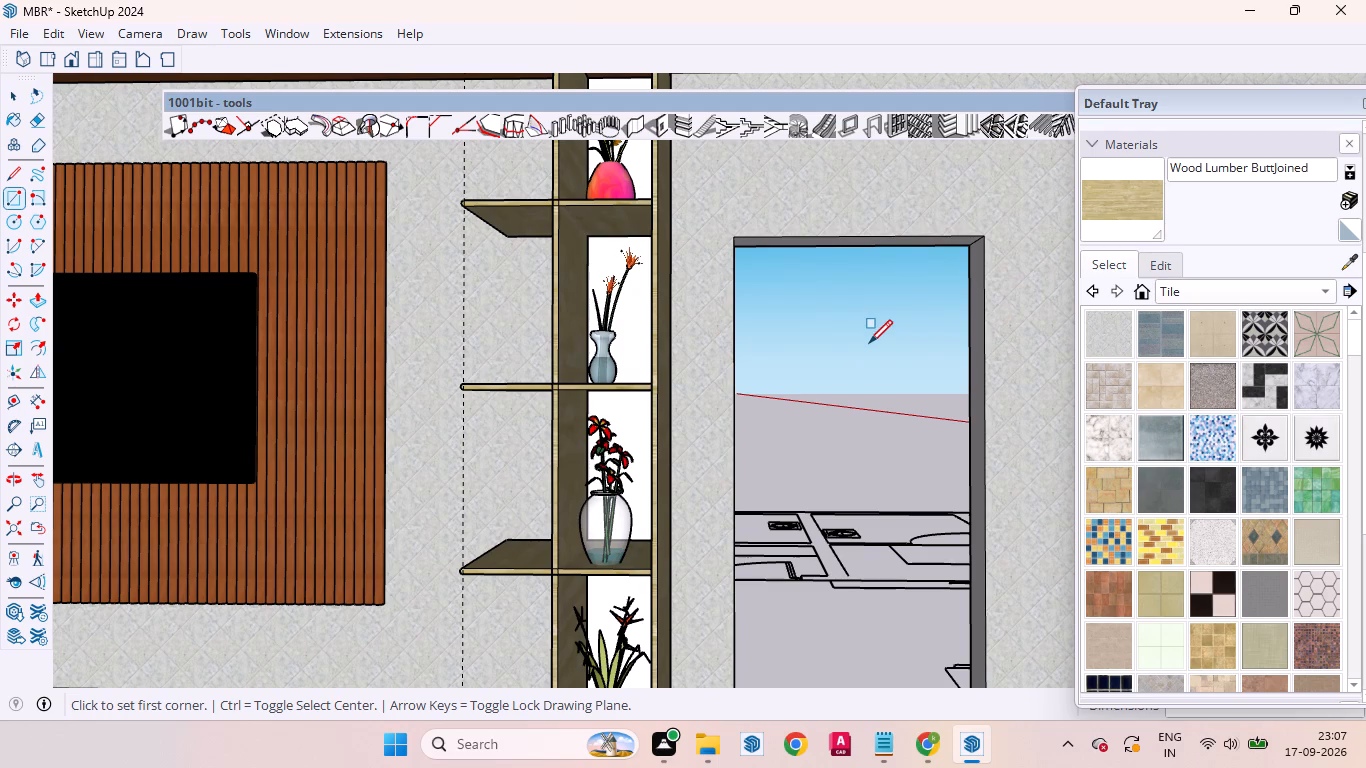
{"action": "key", "text": "space"}
{"action": "left_click", "coordinate": [1348, 260]}
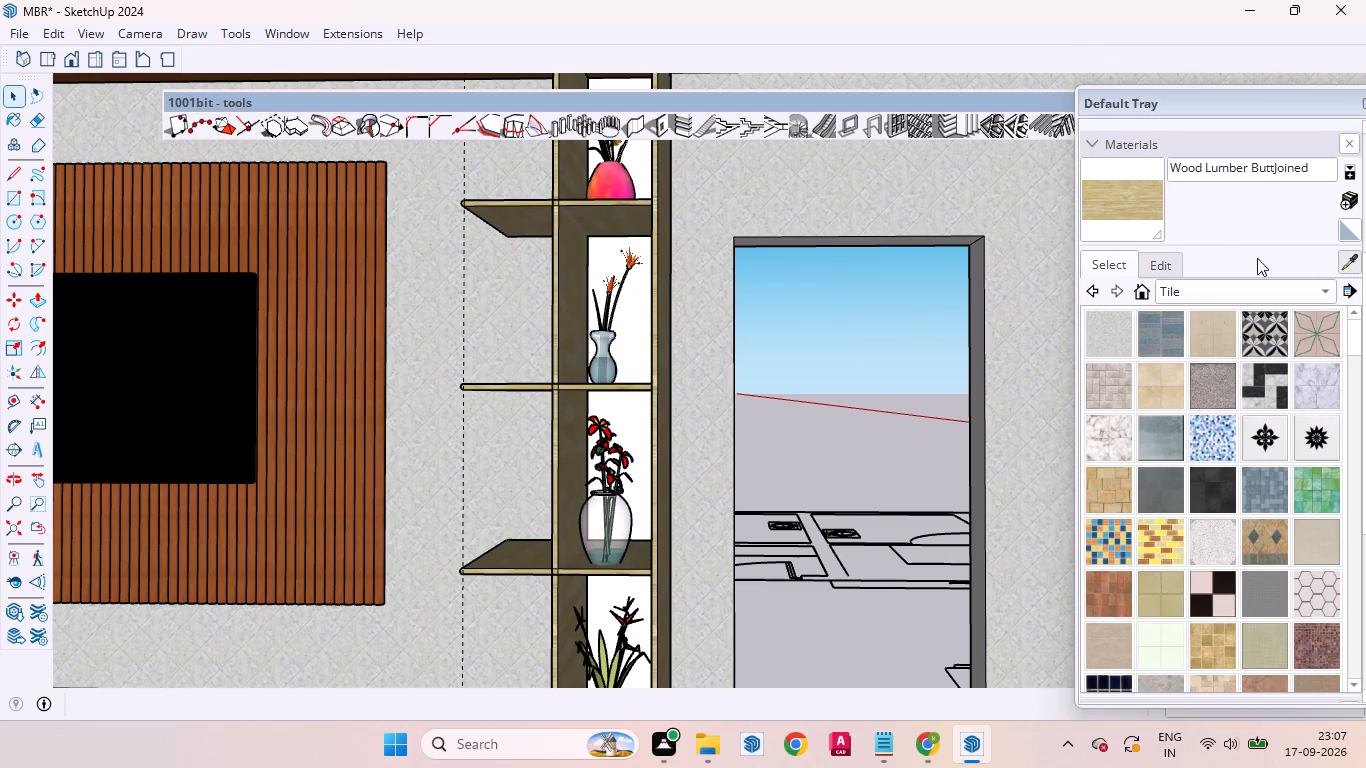
{"action": "left_click", "coordinate": [1119, 205]}
{"action": "scroll", "coordinate": [1089, 281], "scroll_direction": "down", "scroll_amount": 7}
{"action": "scroll", "coordinate": [863, 336], "scroll_direction": "down", "scroll_amount": 7}
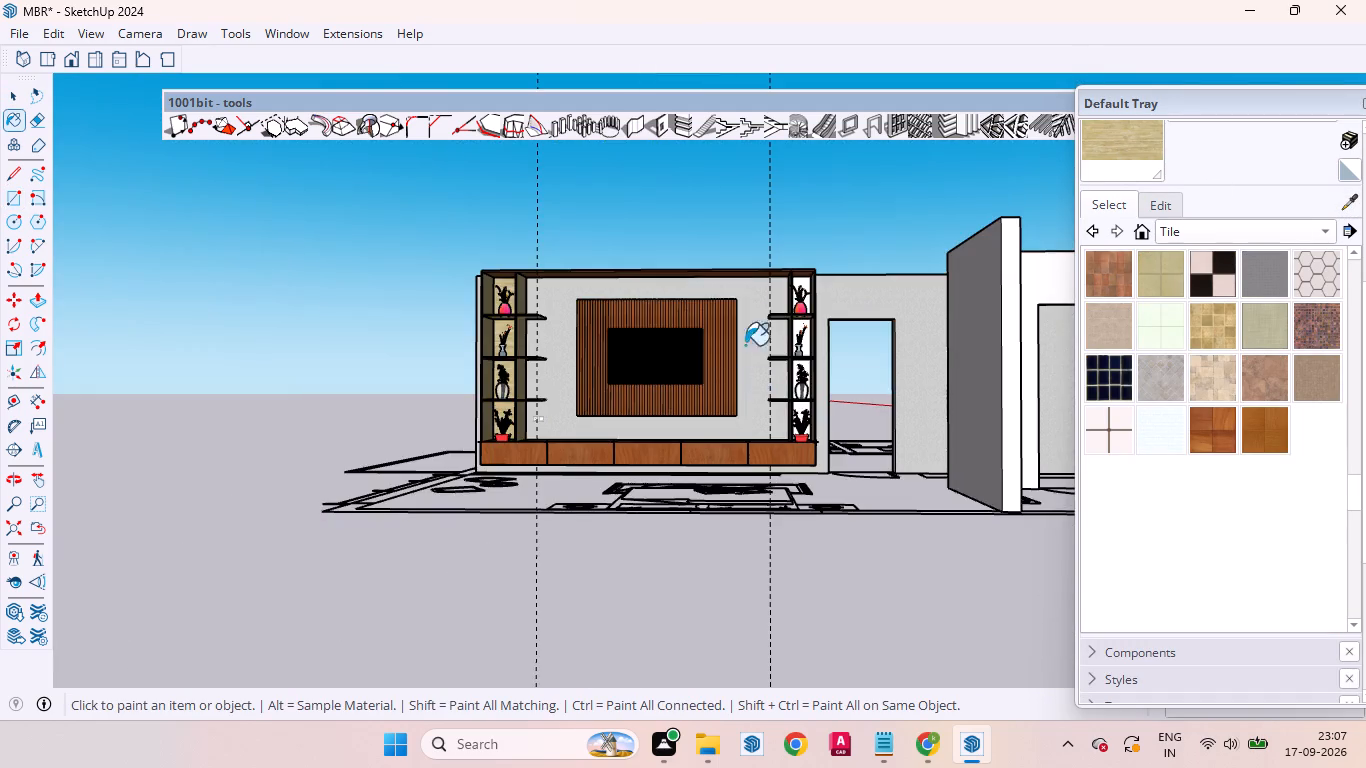
{"action": "scroll", "coordinate": [787, 297], "scroll_direction": "up", "scroll_amount": 20}
{"action": "scroll", "coordinate": [787, 297], "scroll_direction": "up", "scroll_amount": 1}
{"action": "scroll", "coordinate": [820, 196], "scroll_direction": "up", "scroll_amount": 1}
{"action": "scroll", "coordinate": [820, 196], "scroll_direction": "down", "scroll_amount": 1}
{"action": "scroll", "coordinate": [820, 196], "scroll_direction": "up", "scroll_amount": 3}
{"action": "left_click", "coordinate": [830, 188]}
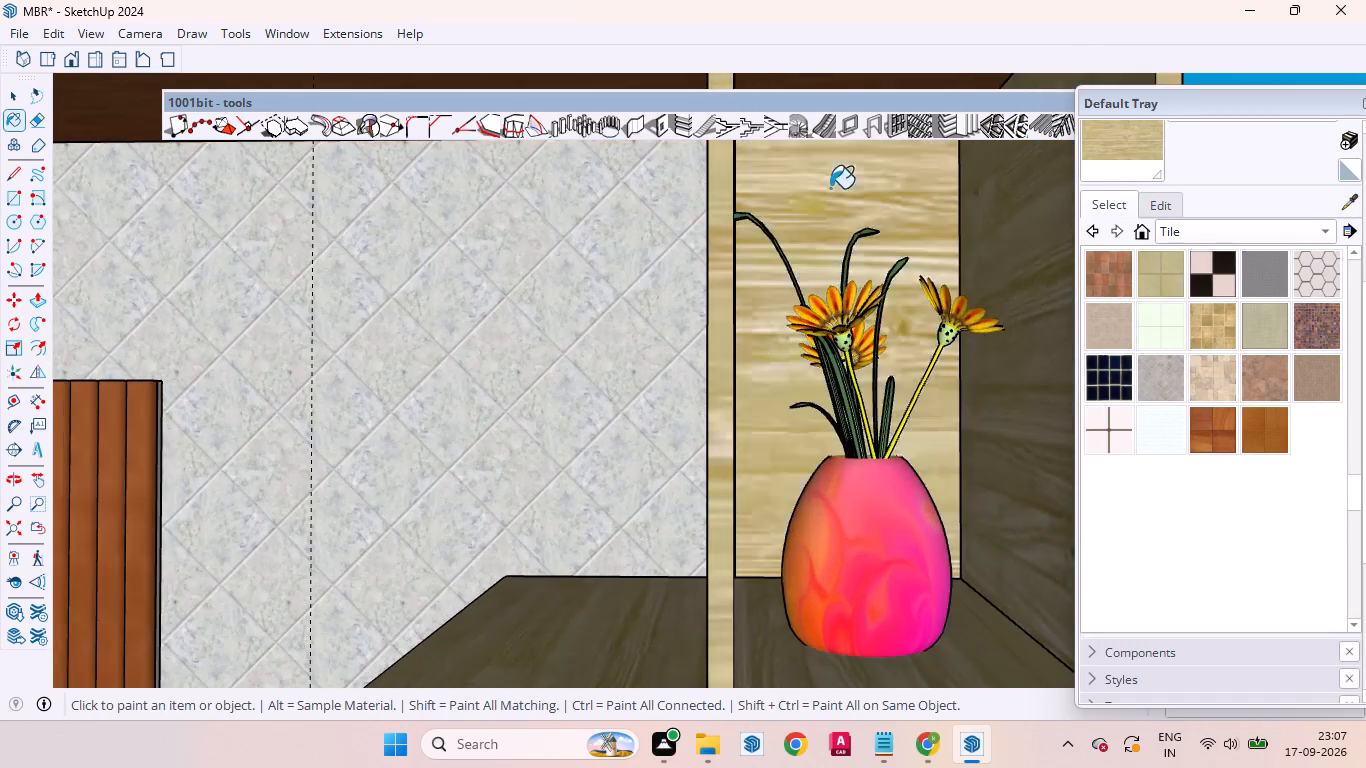
{"action": "scroll", "coordinate": [783, 223], "scroll_direction": "down", "scroll_amount": 15}
{"action": "scroll", "coordinate": [833, 371], "scroll_direction": "up", "scroll_amount": 6}
{"action": "left_click", "coordinate": [747, 321]}
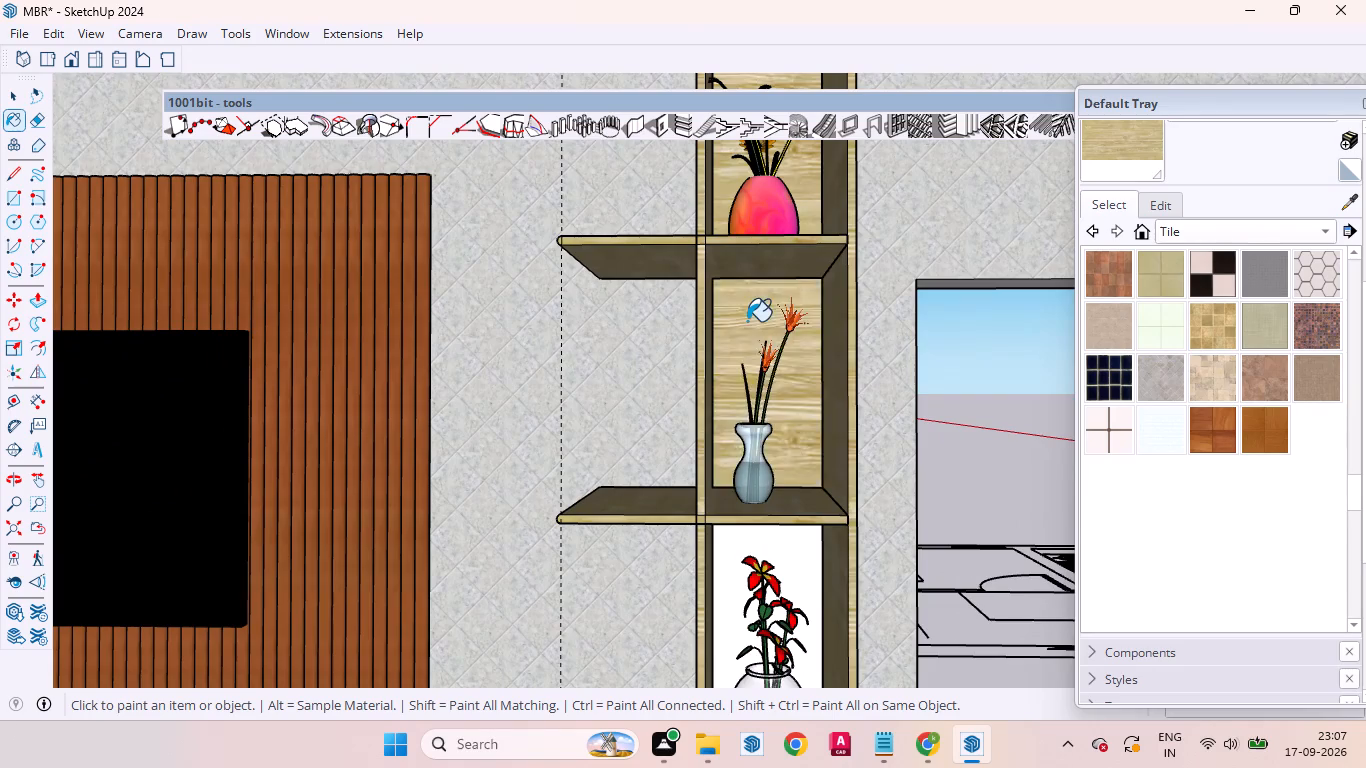
Paint the back panels of the right-hand tower's third and bottom compartments with Wood Lumber ButtJoined.
{"action": "scroll", "coordinate": [747, 321], "scroll_direction": "down", "scroll_amount": 12}
{"action": "scroll", "coordinate": [764, 389], "scroll_direction": "up", "scroll_amount": 15}
{"action": "scroll", "coordinate": [732, 371], "scroll_direction": "down", "scroll_amount": 1}
{"action": "scroll", "coordinate": [732, 371], "scroll_direction": "up", "scroll_amount": 9}
{"action": "left_click", "coordinate": [727, 340]}
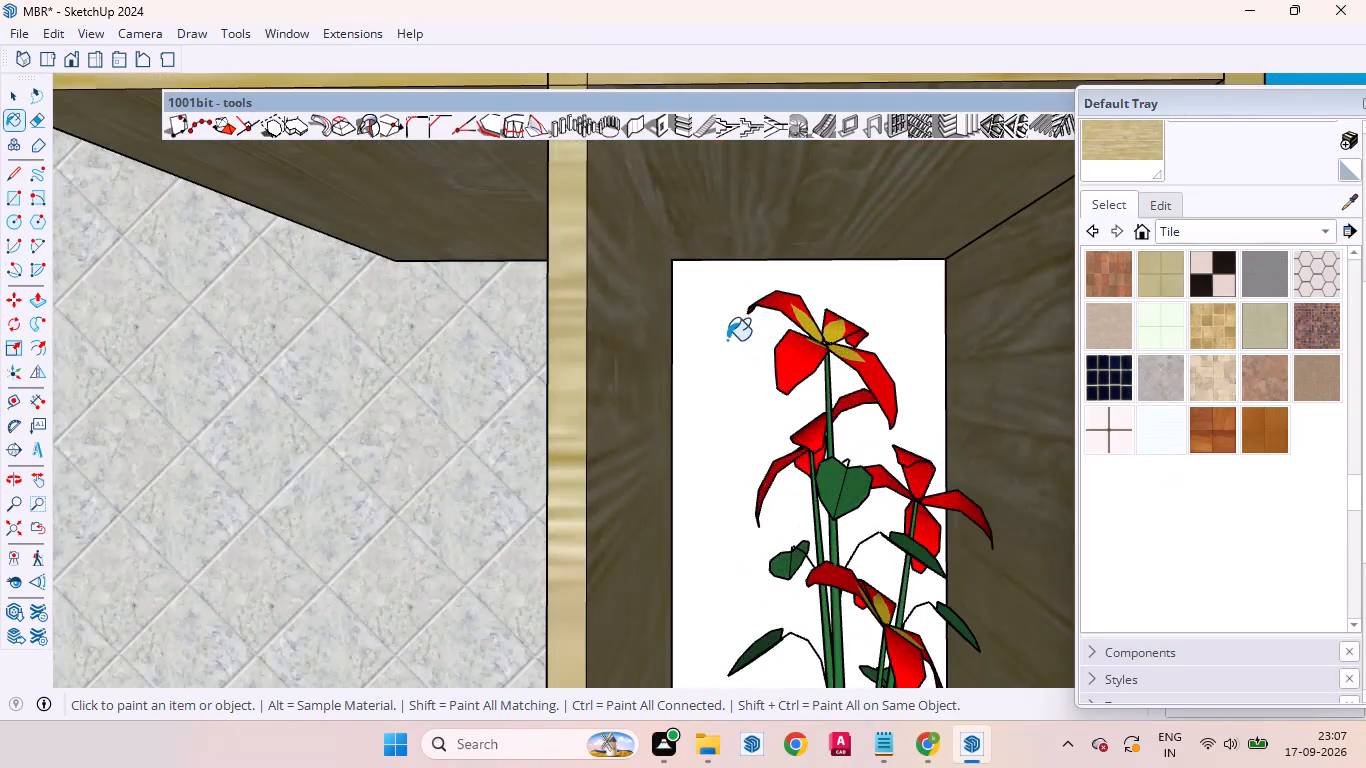
{"action": "scroll", "coordinate": [727, 340], "scroll_direction": "down", "scroll_amount": 4}
{"action": "scroll", "coordinate": [727, 340], "scroll_direction": "up", "scroll_amount": 1}
{"action": "scroll", "coordinate": [727, 340], "scroll_direction": "down", "scroll_amount": 16}
{"action": "scroll", "coordinate": [761, 448], "scroll_direction": "up", "scroll_amount": 4}
{"action": "scroll", "coordinate": [761, 448], "scroll_direction": "down", "scroll_amount": 1}
{"action": "scroll", "coordinate": [761, 448], "scroll_direction": "up", "scroll_amount": 10}
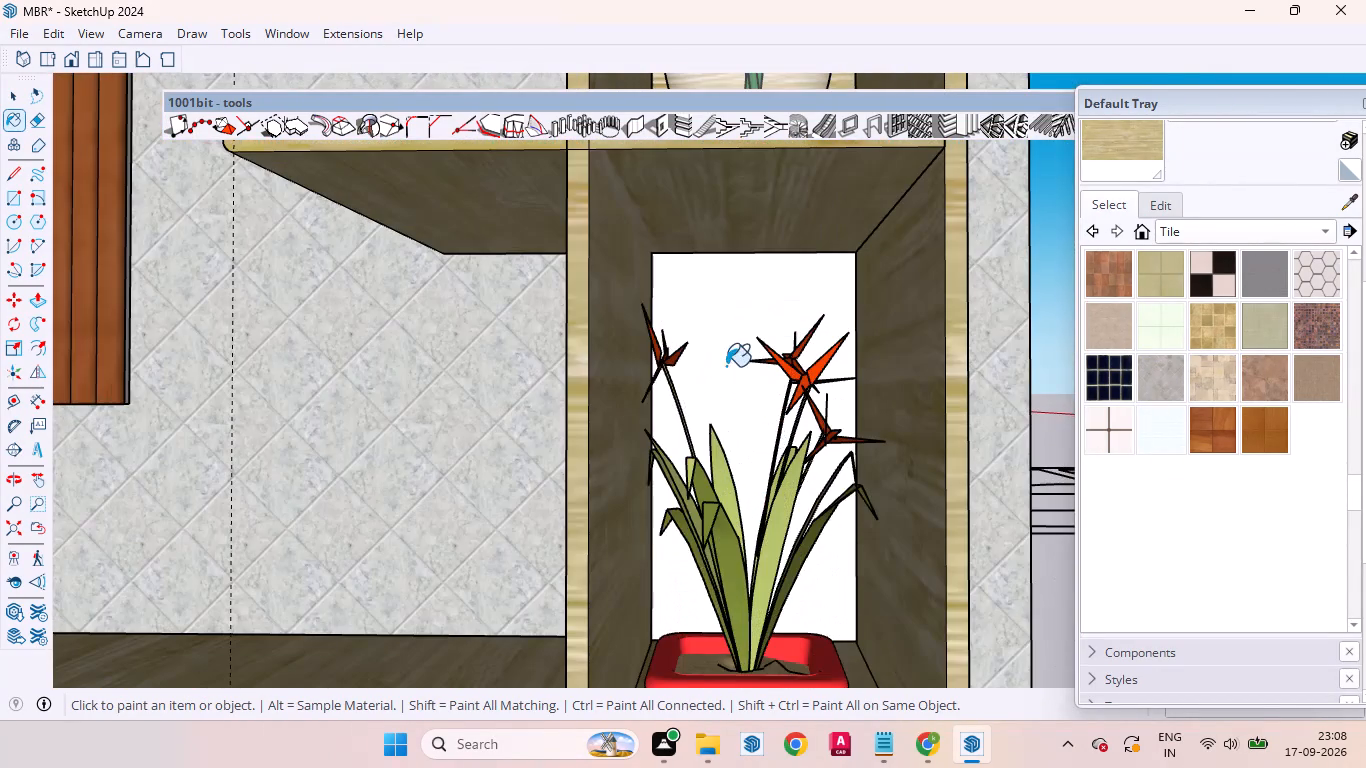
{"action": "left_click", "coordinate": [721, 321]}
{"action": "scroll", "coordinate": [723, 311], "scroll_direction": "down", "scroll_amount": 2}
{"action": "scroll", "coordinate": [723, 311], "scroll_direction": "up", "scroll_amount": 1}
{"action": "scroll", "coordinate": [723, 311], "scroll_direction": "down", "scroll_amount": 20}
{"action": "scroll", "coordinate": [723, 311], "scroll_direction": "down", "scroll_amount": 6}
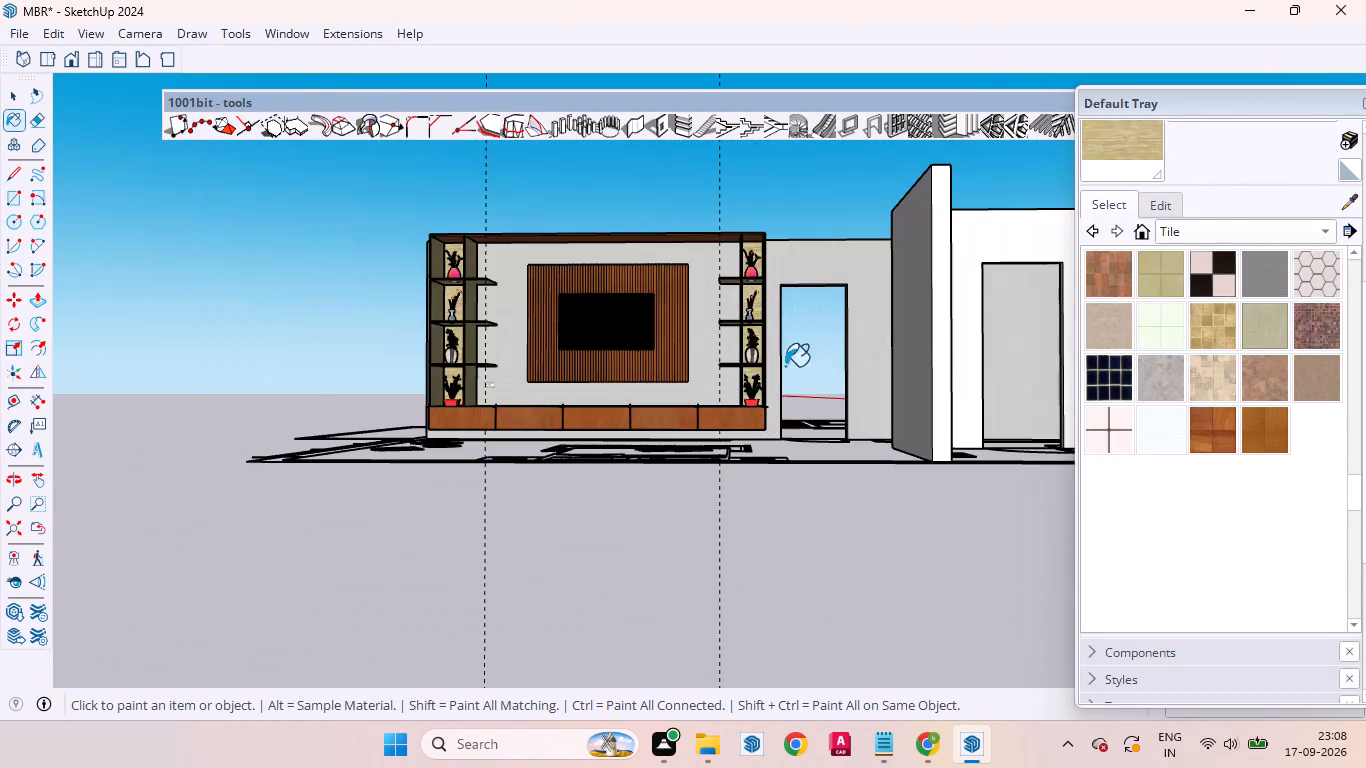
{"action": "scroll", "coordinate": [795, 197], "scroll_direction": "up", "scroll_amount": 6}
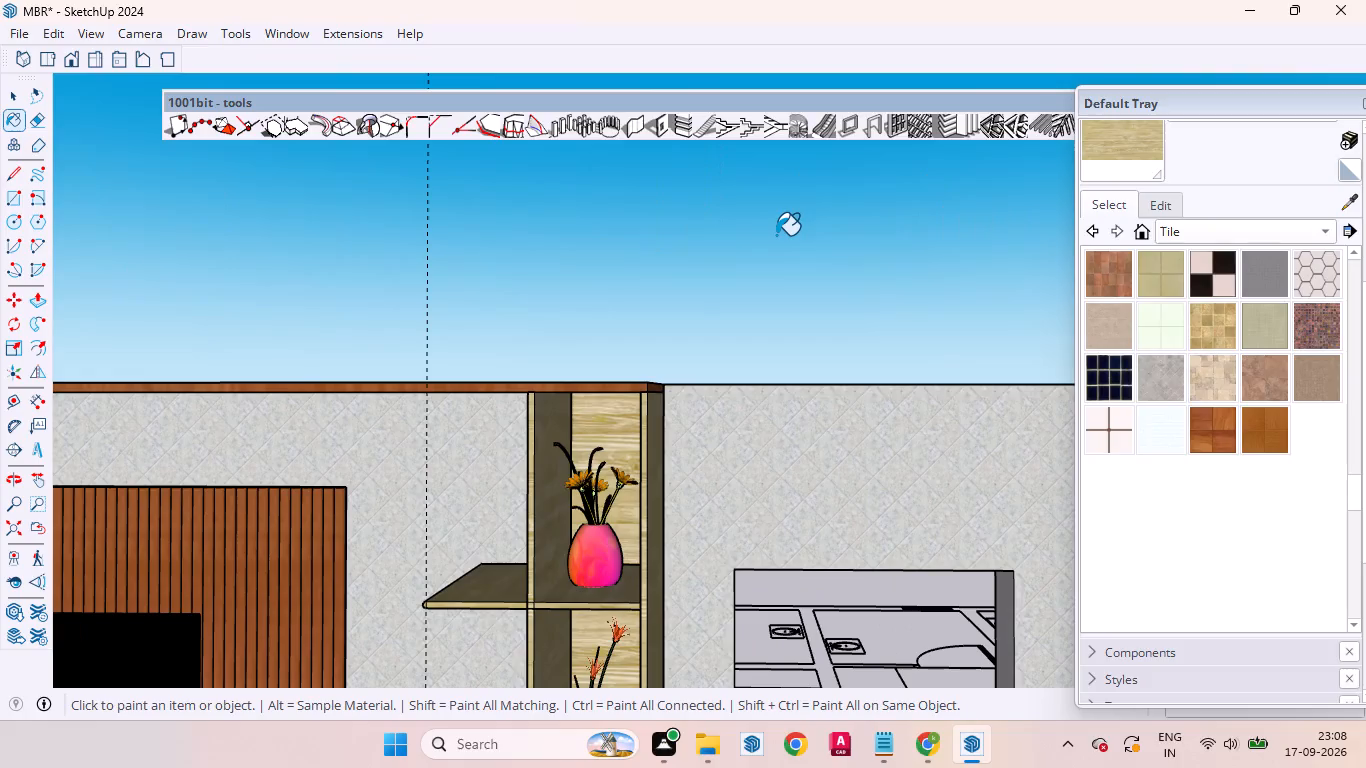
{"action": "key", "text": "space"}
Delete all the dashed guide lines in the model and leave nothing selected.
{"action": "scroll", "coordinate": [776, 236], "scroll_direction": "down", "scroll_amount": 3}
{"action": "scroll", "coordinate": [776, 236], "scroll_direction": "up", "scroll_amount": 1}
{"action": "scroll", "coordinate": [776, 236], "scroll_direction": "down", "scroll_amount": 3}
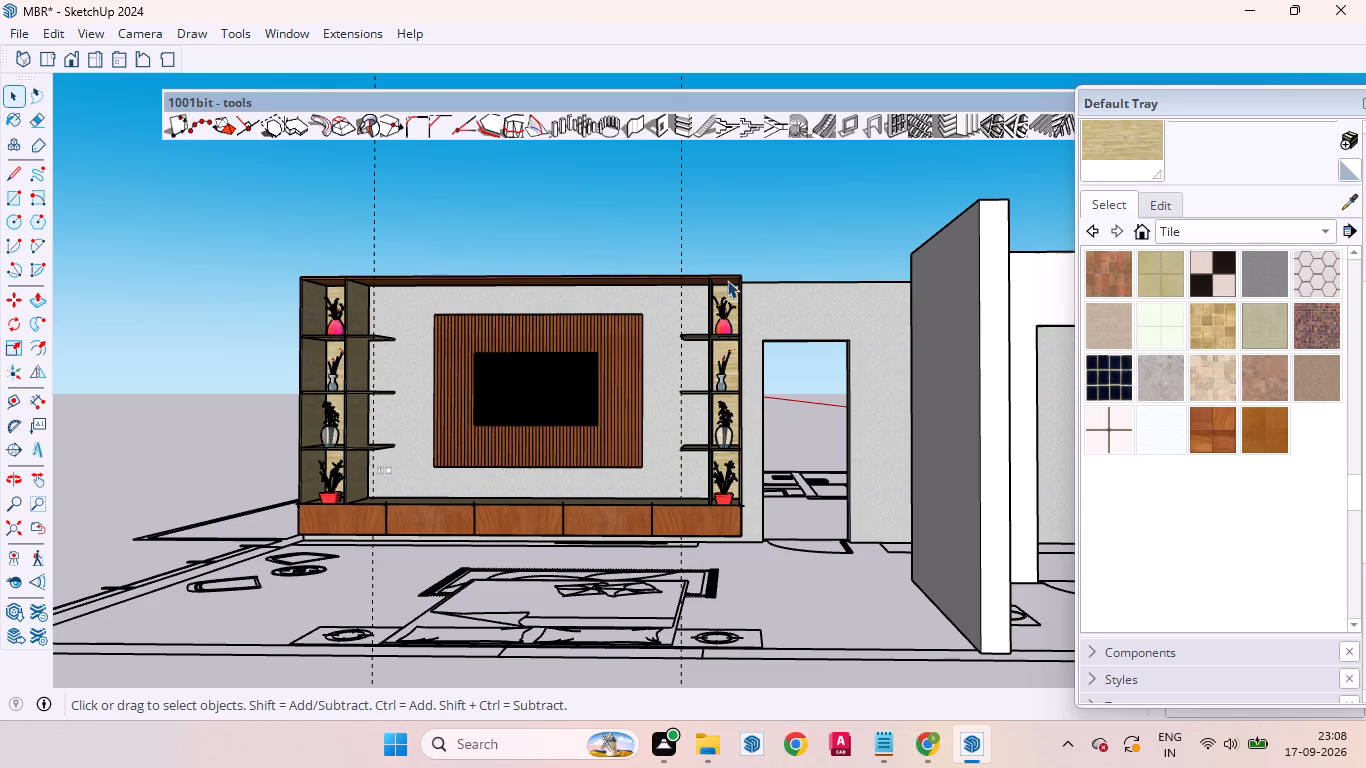
{"action": "scroll", "coordinate": [495, 391], "scroll_direction": "up", "scroll_amount": 6}
{"action": "scroll", "coordinate": [525, 361], "scroll_direction": "down", "scroll_amount": 7}
{"action": "left_click", "coordinate": [557, 217]}
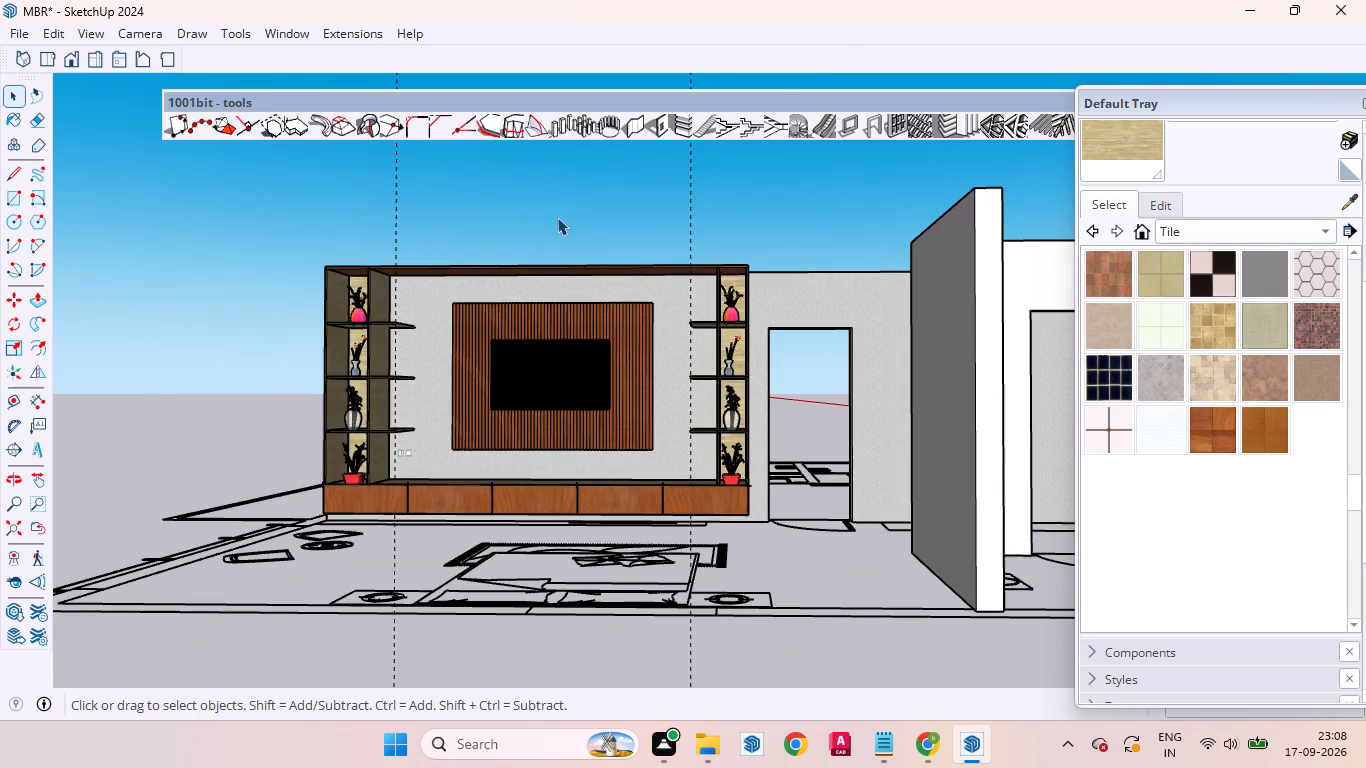
{"action": "key", "text": "Escape"}
{"action": "scroll", "coordinate": [590, 375], "scroll_direction": "down", "scroll_amount": 5}
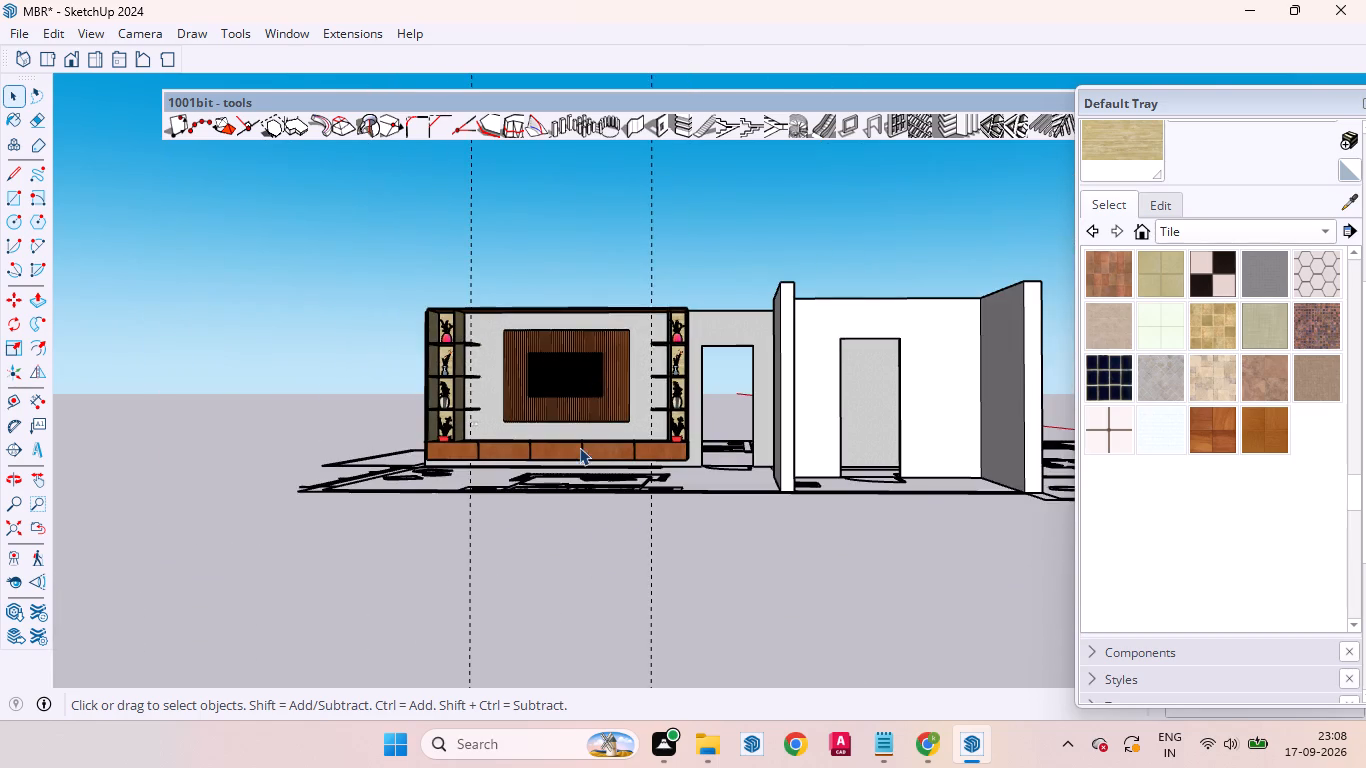
{"action": "middle_click_drag", "start_coordinate": [579, 447], "coordinate": [588, 565]}
{"action": "key", "text": "space"}
{"action": "left_click", "coordinate": [541, 218]}
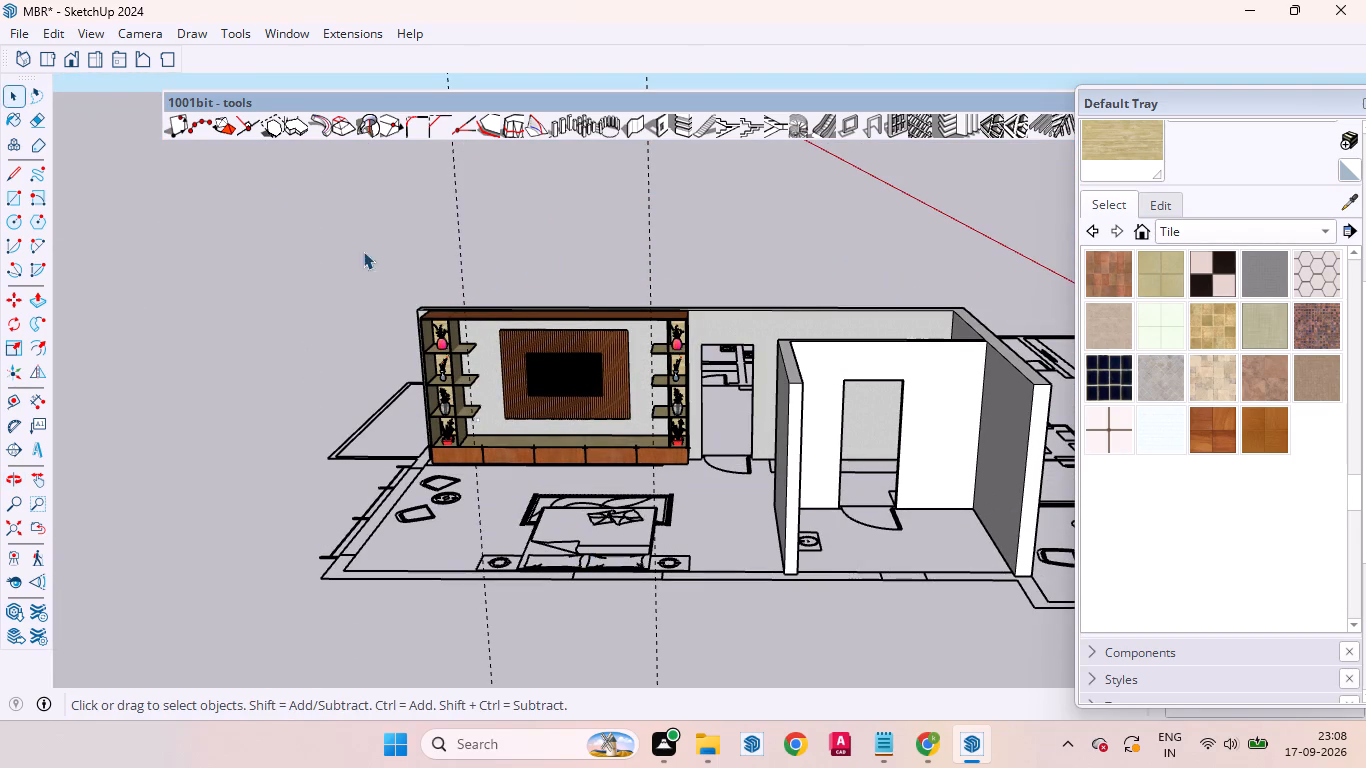
{"action": "left_click", "coordinate": [54, 31]}
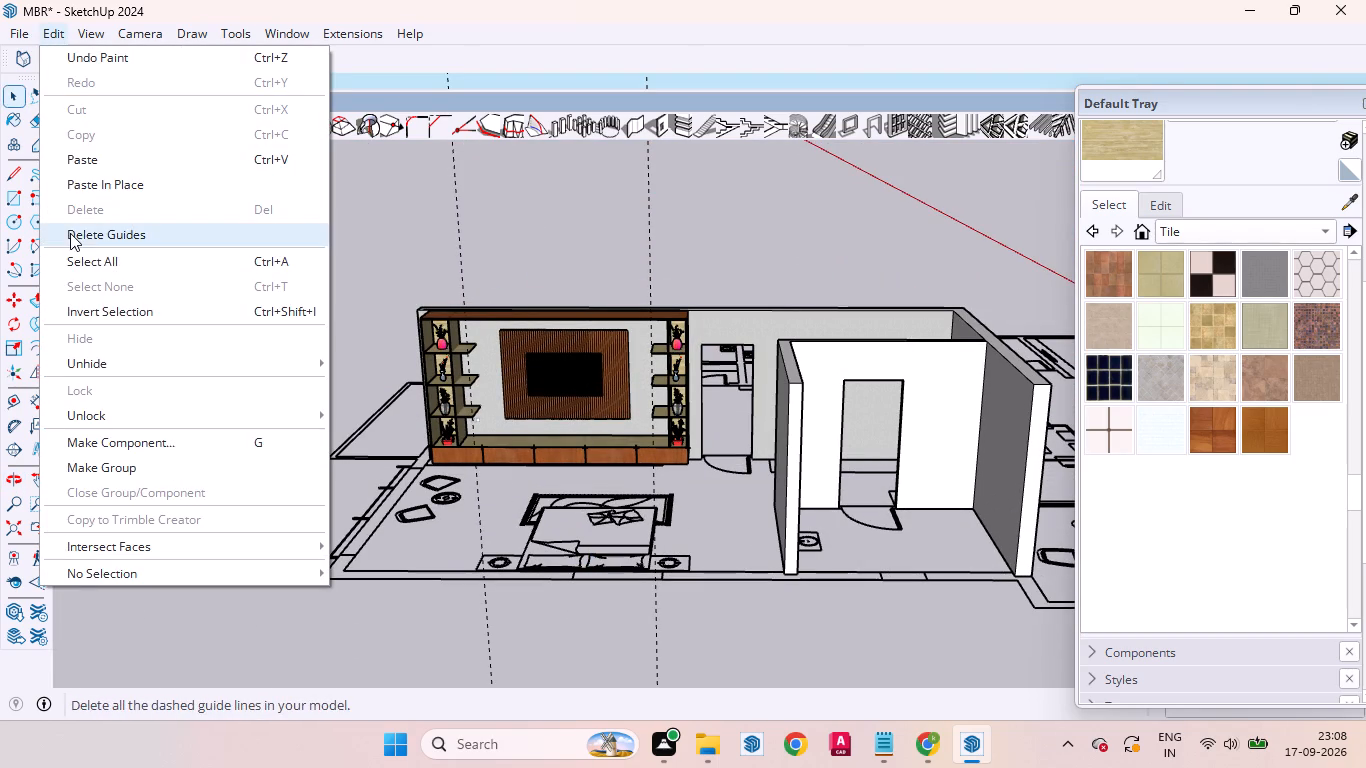
{"action": "left_click", "coordinate": [86, 239]}
{"action": "key", "text": "space"}
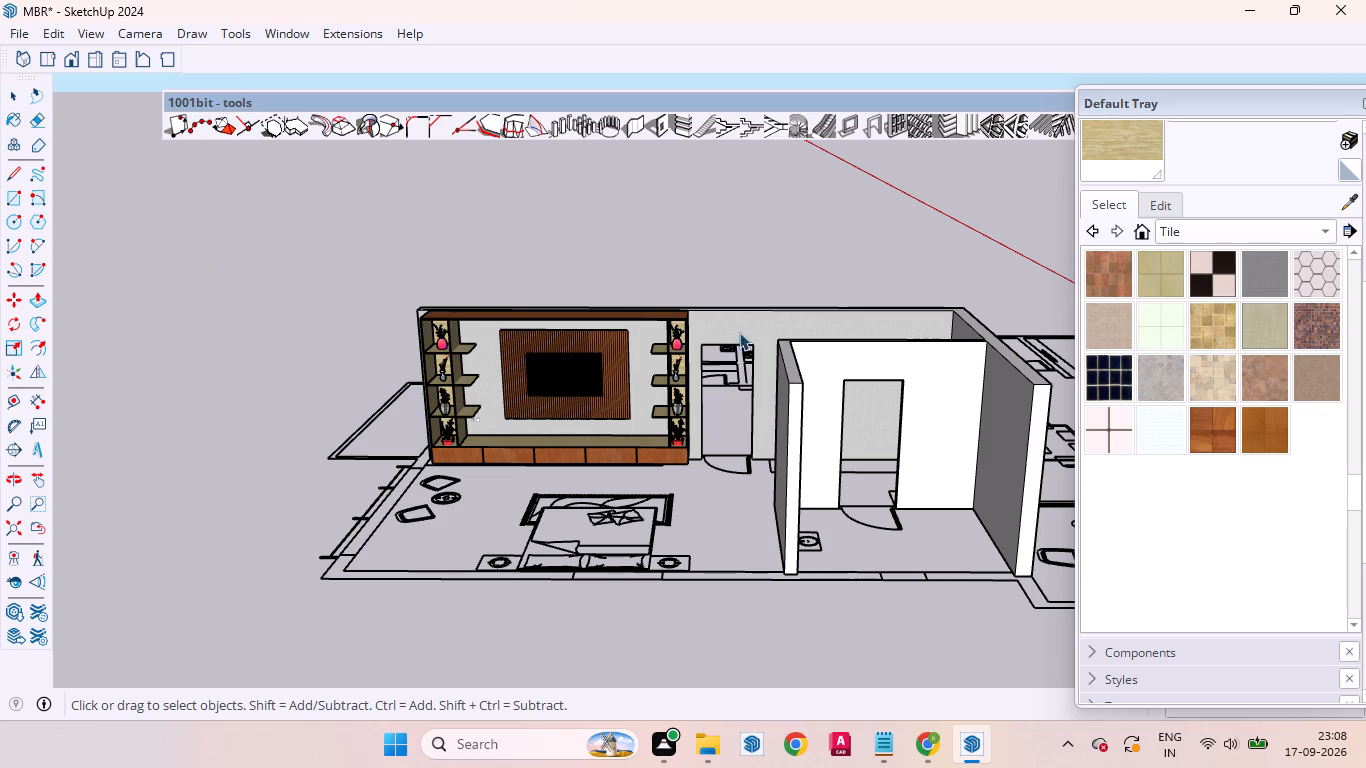
{"action": "left_click", "coordinate": [876, 440]}
{"action": "double_click", "coordinate": [605, 232]}
Examine the TV unit, its shelf towers and the tiled wall behind it from the front, close up and from afar.
{"action": "scroll", "coordinate": [512, 393], "scroll_direction": "up", "scroll_amount": 6}
{"action": "scroll", "coordinate": [475, 189], "scroll_direction": "down", "scroll_amount": 6}
{"action": "middle_click_drag", "start_coordinate": [559, 431], "coordinate": [583, 364]}
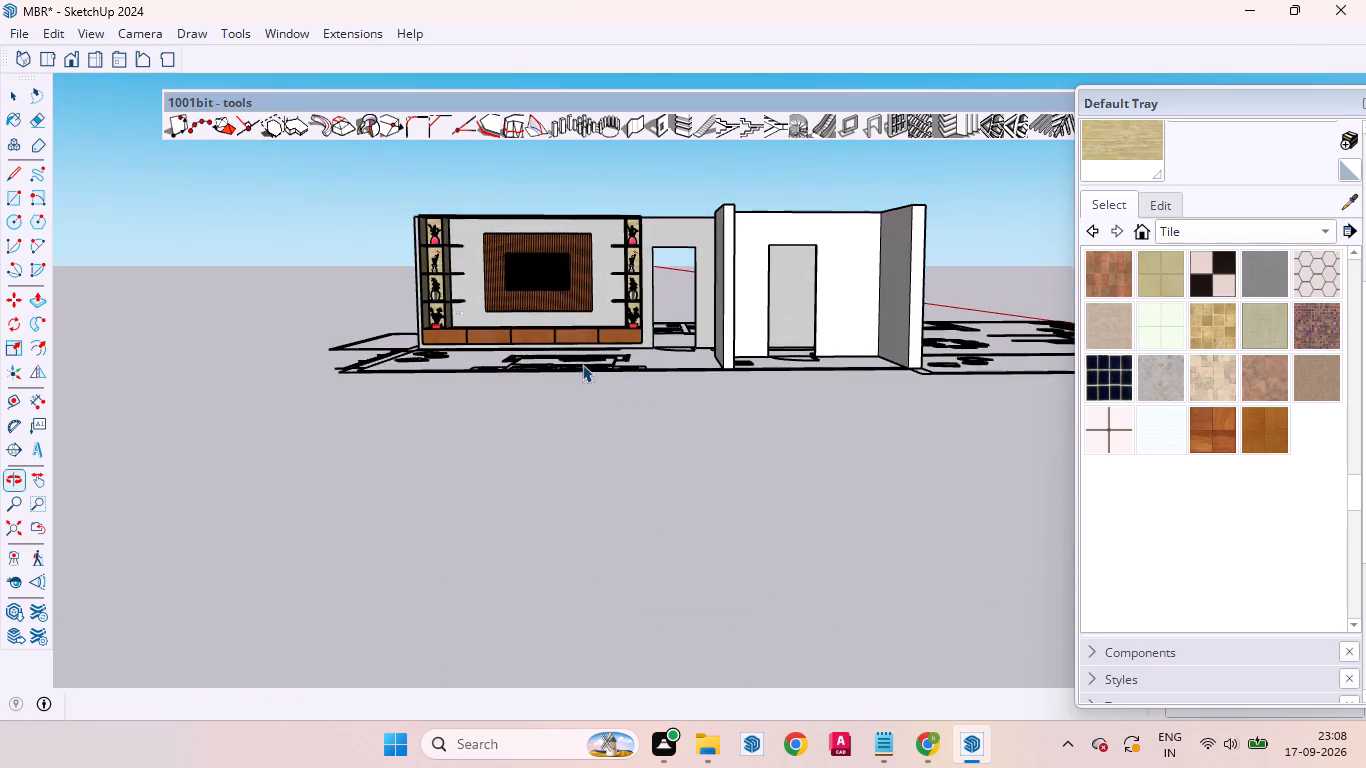
{"action": "scroll", "coordinate": [546, 250], "scroll_direction": "up", "scroll_amount": 4}
{"action": "scroll", "coordinate": [546, 250], "scroll_direction": "down", "scroll_amount": 1}
{"action": "scroll", "coordinate": [546, 250], "scroll_direction": "up", "scroll_amount": 3}
{"action": "scroll", "coordinate": [388, 289], "scroll_direction": "up", "scroll_amount": 6}
{"action": "left_click", "coordinate": [414, 235]}
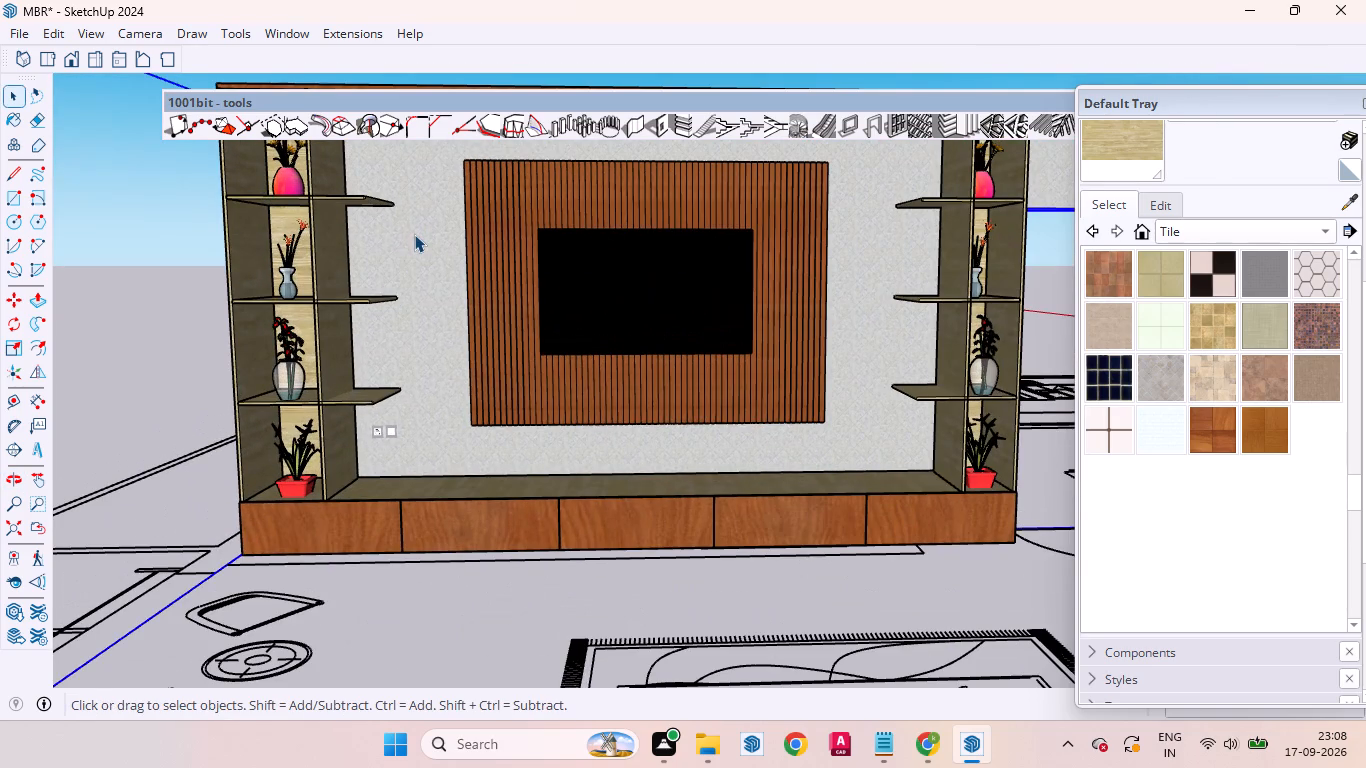
{"action": "double_click", "coordinate": [414, 234]}
{"action": "left_click", "coordinate": [414, 234]}
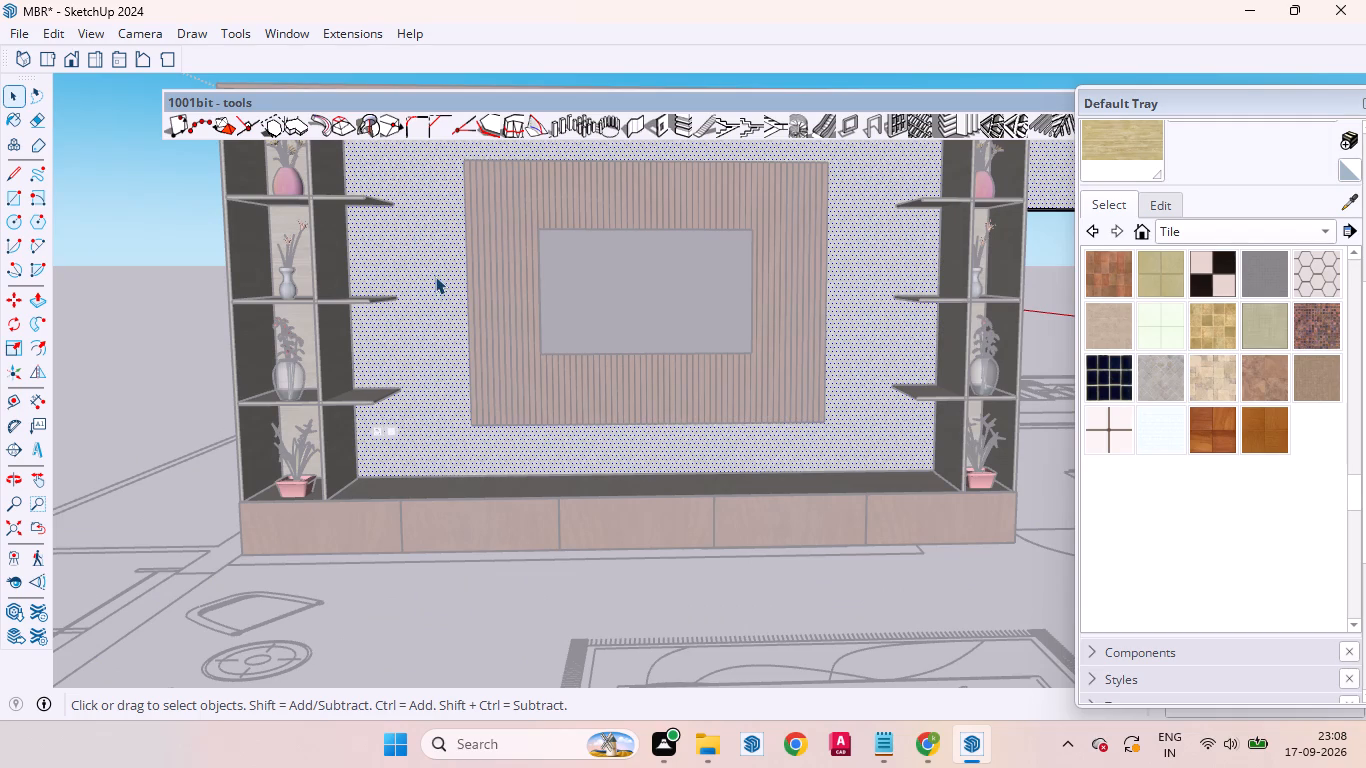
{"action": "scroll", "coordinate": [441, 324], "scroll_direction": "down", "scroll_amount": 5}
{"action": "scroll", "coordinate": [441, 324], "scroll_direction": "up", "scroll_amount": 1}
{"action": "scroll", "coordinate": [441, 324], "scroll_direction": "down", "scroll_amount": 7}
{"action": "left_click", "coordinate": [194, 328]}
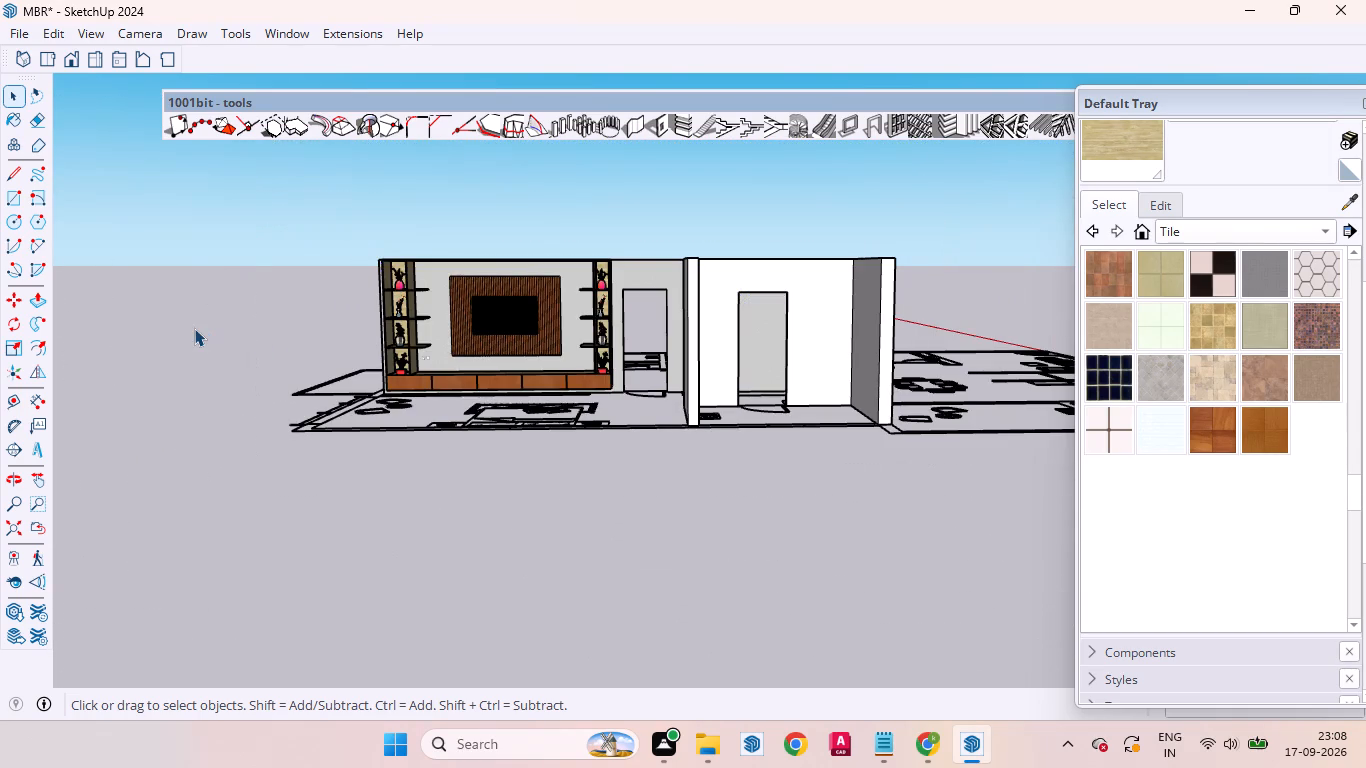
{"action": "scroll", "coordinate": [365, 338], "scroll_direction": "up", "scroll_amount": 8}
{"action": "scroll", "coordinate": [344, 363], "scroll_direction": "down", "scroll_amount": 4}
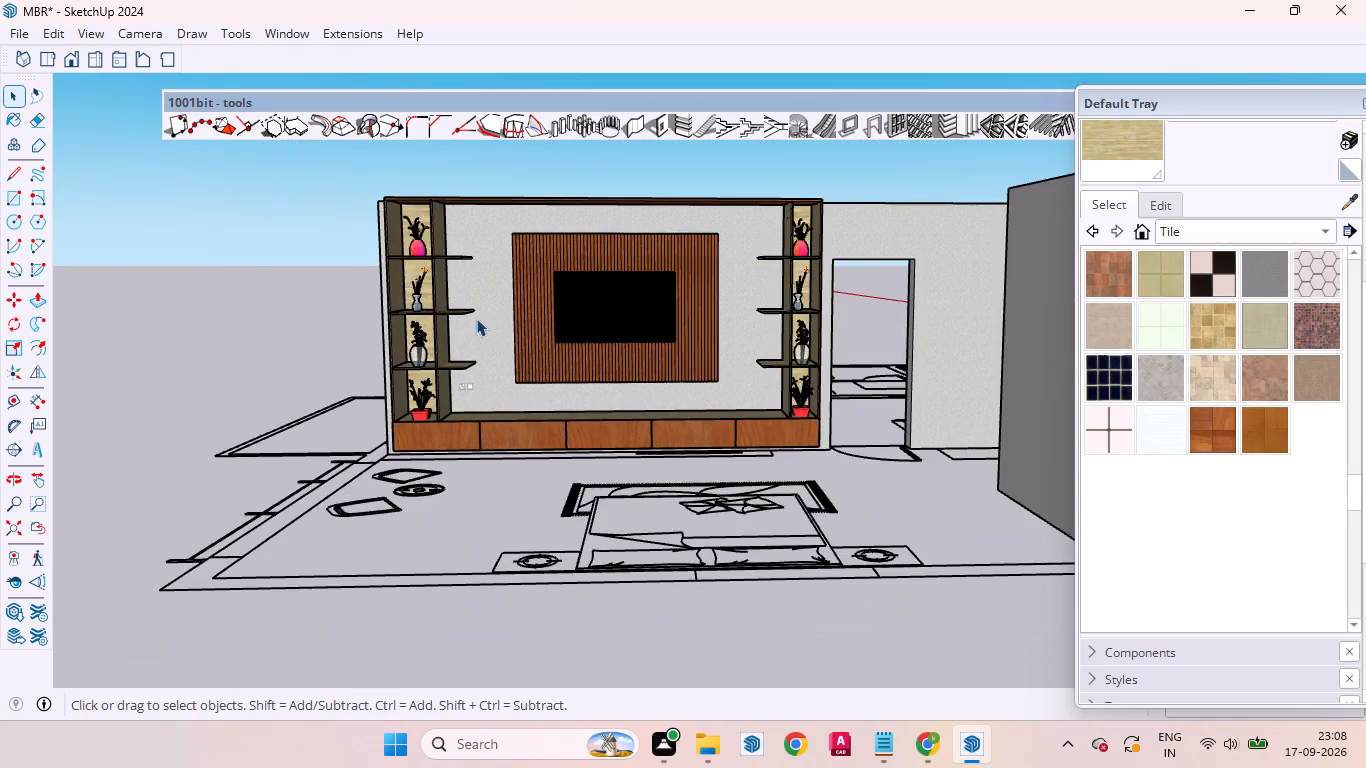
{"action": "scroll", "coordinate": [476, 318], "scroll_direction": "up", "scroll_amount": 7}
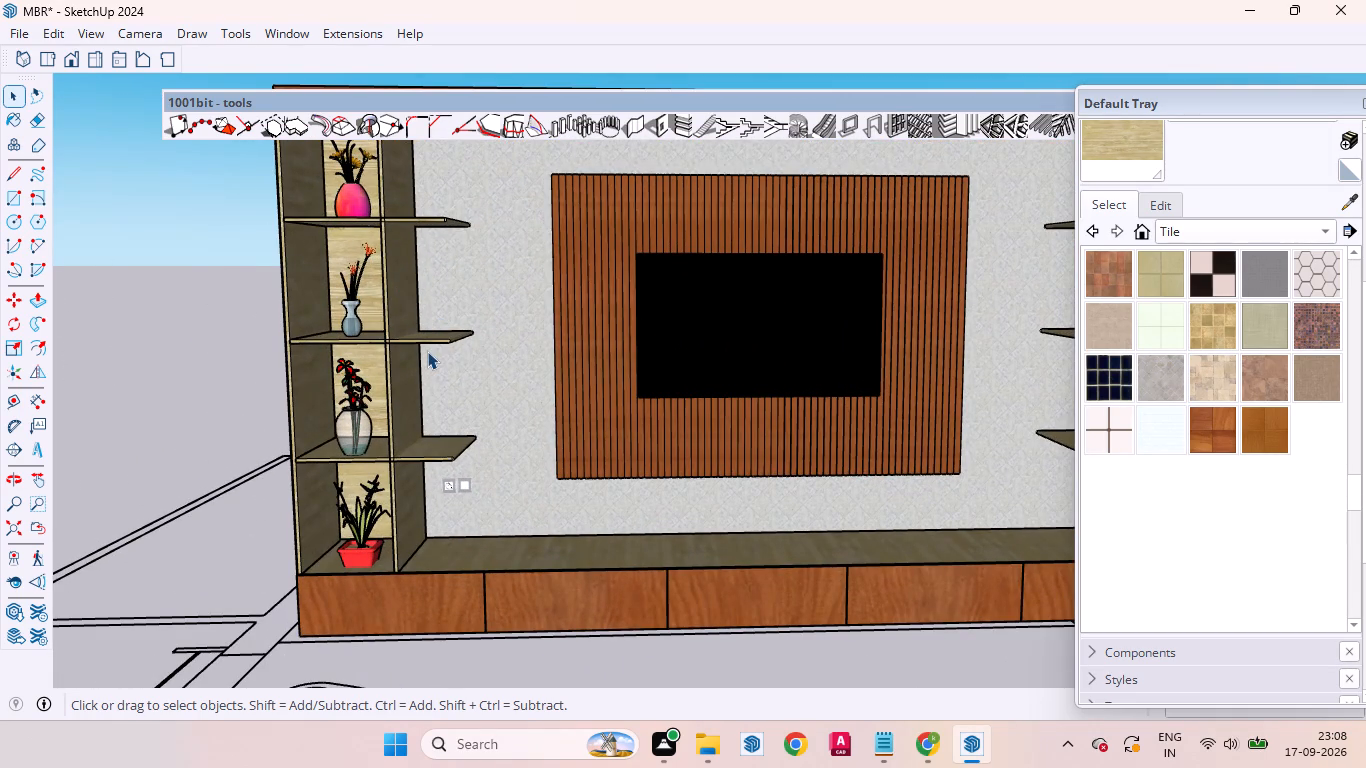
{"action": "scroll", "coordinate": [427, 351], "scroll_direction": "down", "scroll_amount": 7}
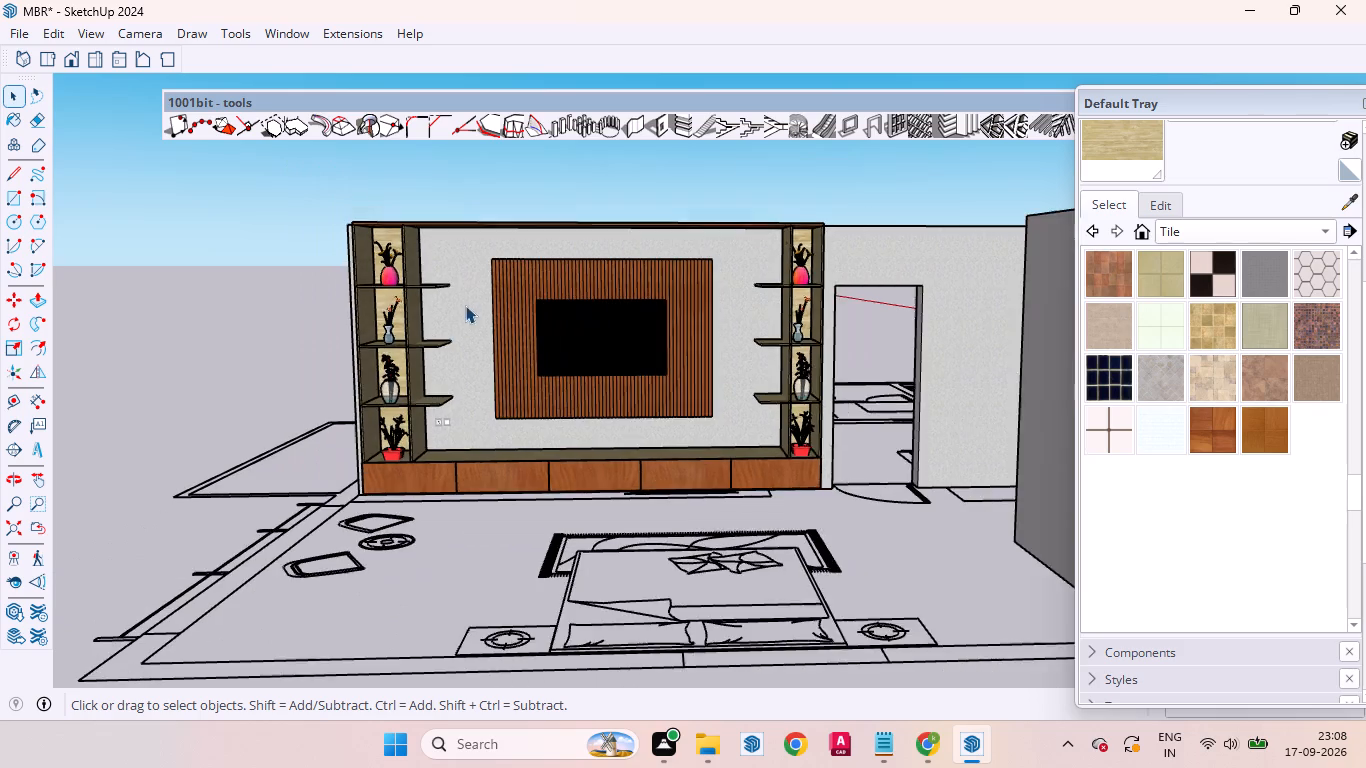
Paint the front face of the wall behind the TV unit with Wood Lumber ButtJoined and leave nothing selected.
{"action": "scroll", "coordinate": [478, 281], "scroll_direction": "up", "scroll_amount": 6}
{"action": "triple_click", "coordinate": [459, 248]}
{"action": "middle_click_drag", "start_coordinate": [428, 285], "coordinate": [480, 372]}
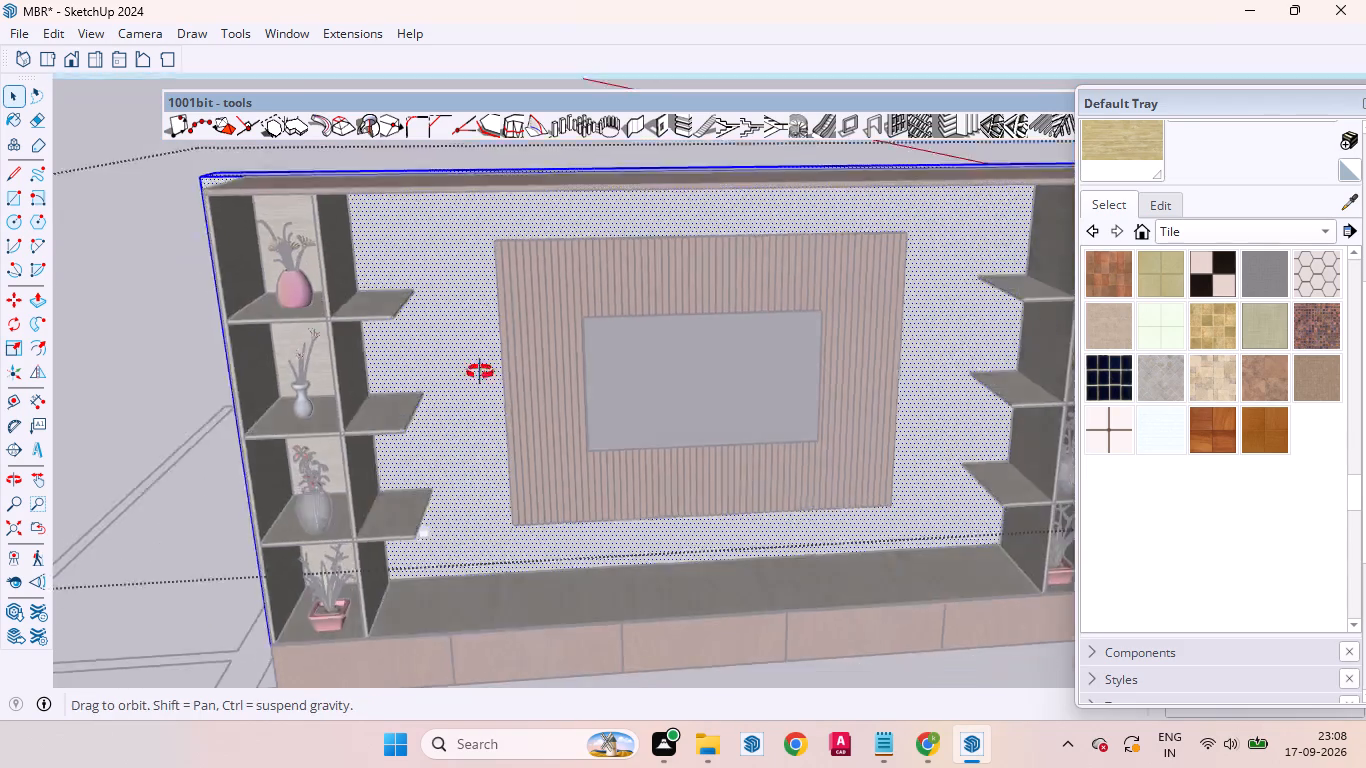
{"action": "middle_click_drag", "start_coordinate": [480, 372], "coordinate": [755, 361]}
{"action": "left_click", "coordinate": [494, 288]}
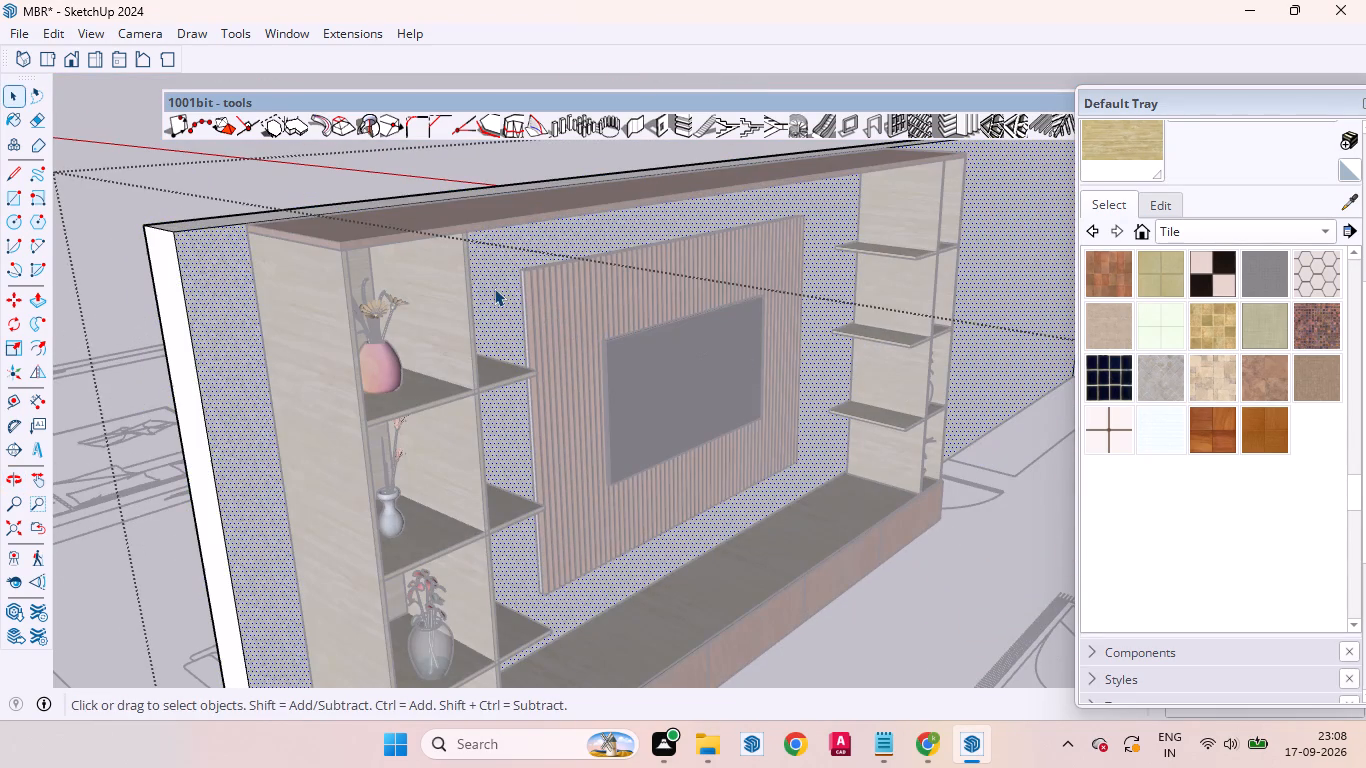
{"action": "left_click", "coordinate": [1113, 135]}
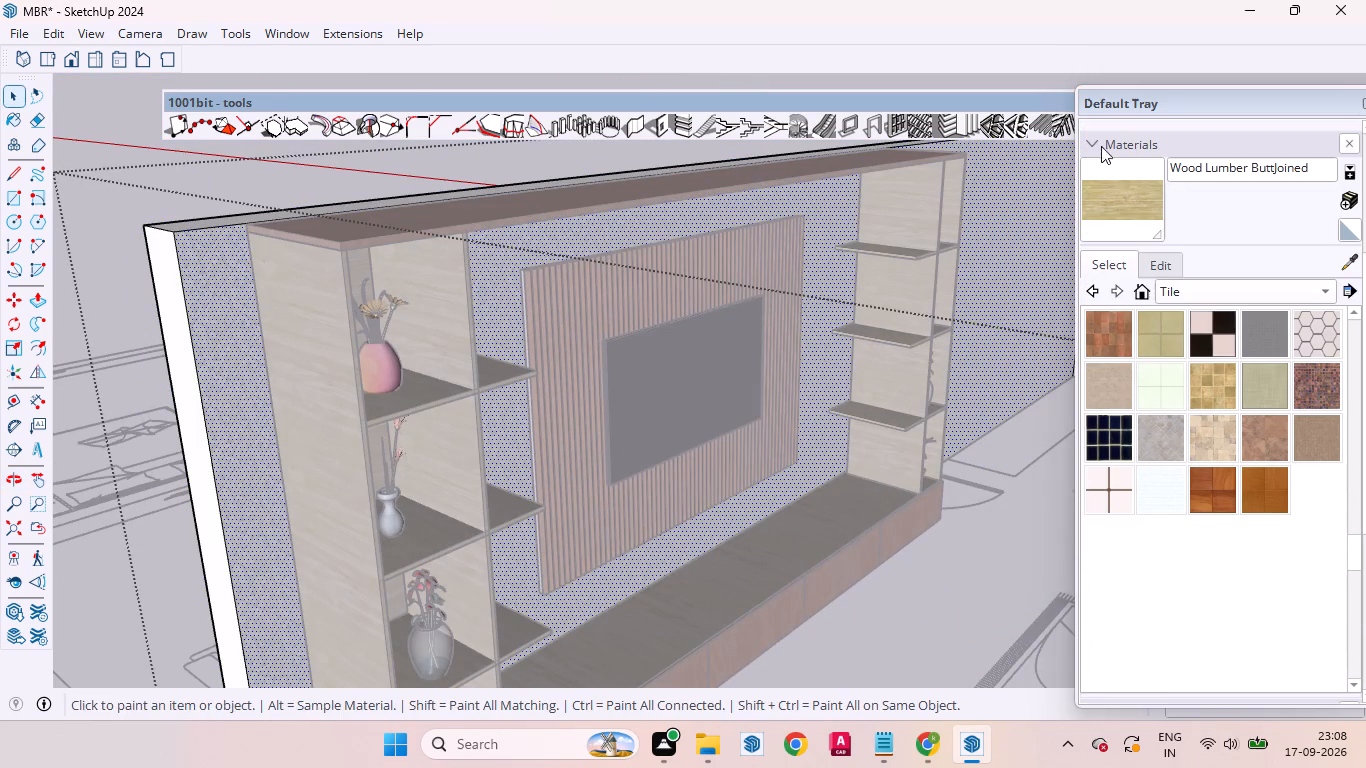
{"action": "left_click", "coordinate": [500, 314]}
{"action": "scroll", "coordinate": [490, 321], "scroll_direction": "down", "scroll_amount": 6}
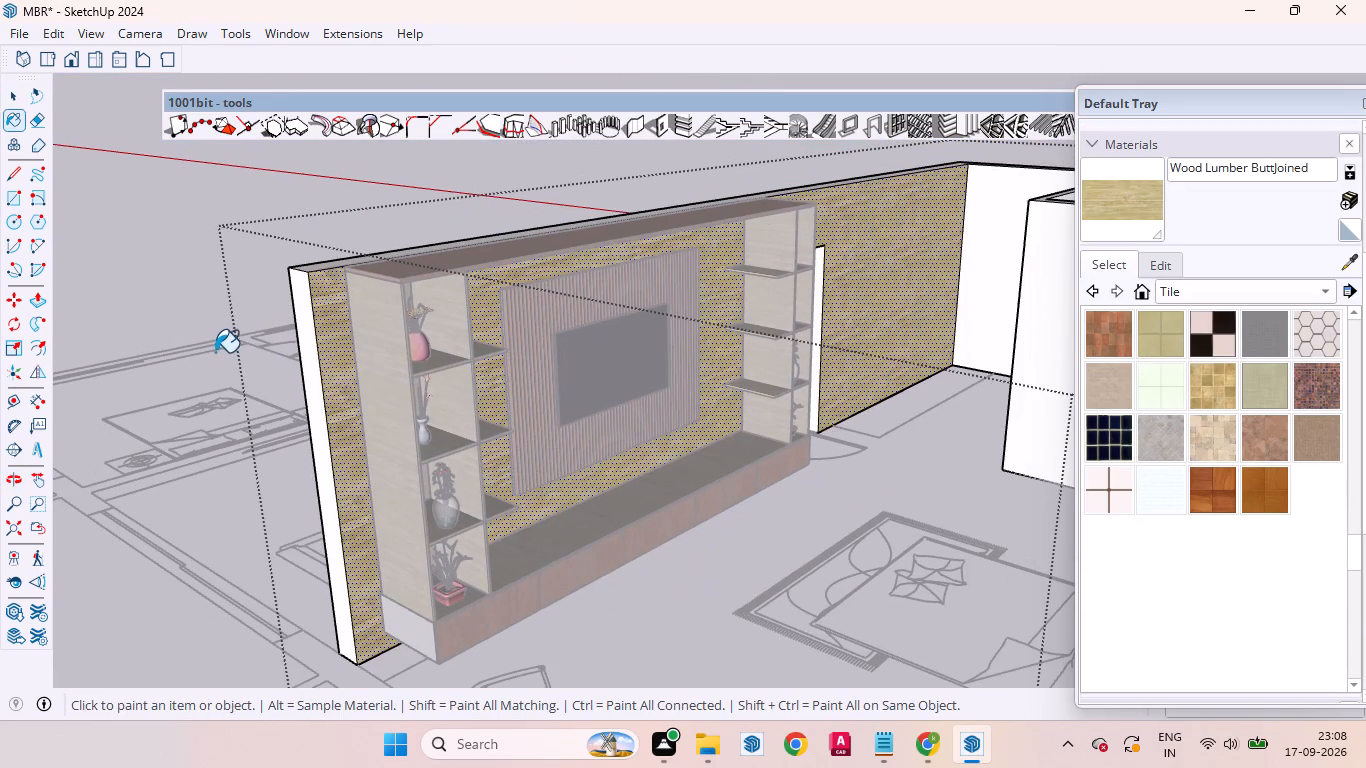
{"action": "key", "text": "space"}
{"action": "left_click", "coordinate": [126, 327]}
Examine the repainted wall together with the TV unit from the front.
{"action": "scroll", "coordinate": [321, 321], "scroll_direction": "down", "scroll_amount": 5}
{"action": "middle_click_drag", "start_coordinate": [619, 393], "coordinate": [331, 305]}
{"action": "scroll", "coordinate": [533, 309], "scroll_direction": "up", "scroll_amount": 4}
{"action": "scroll", "coordinate": [333, 312], "scroll_direction": "down", "scroll_amount": 3}
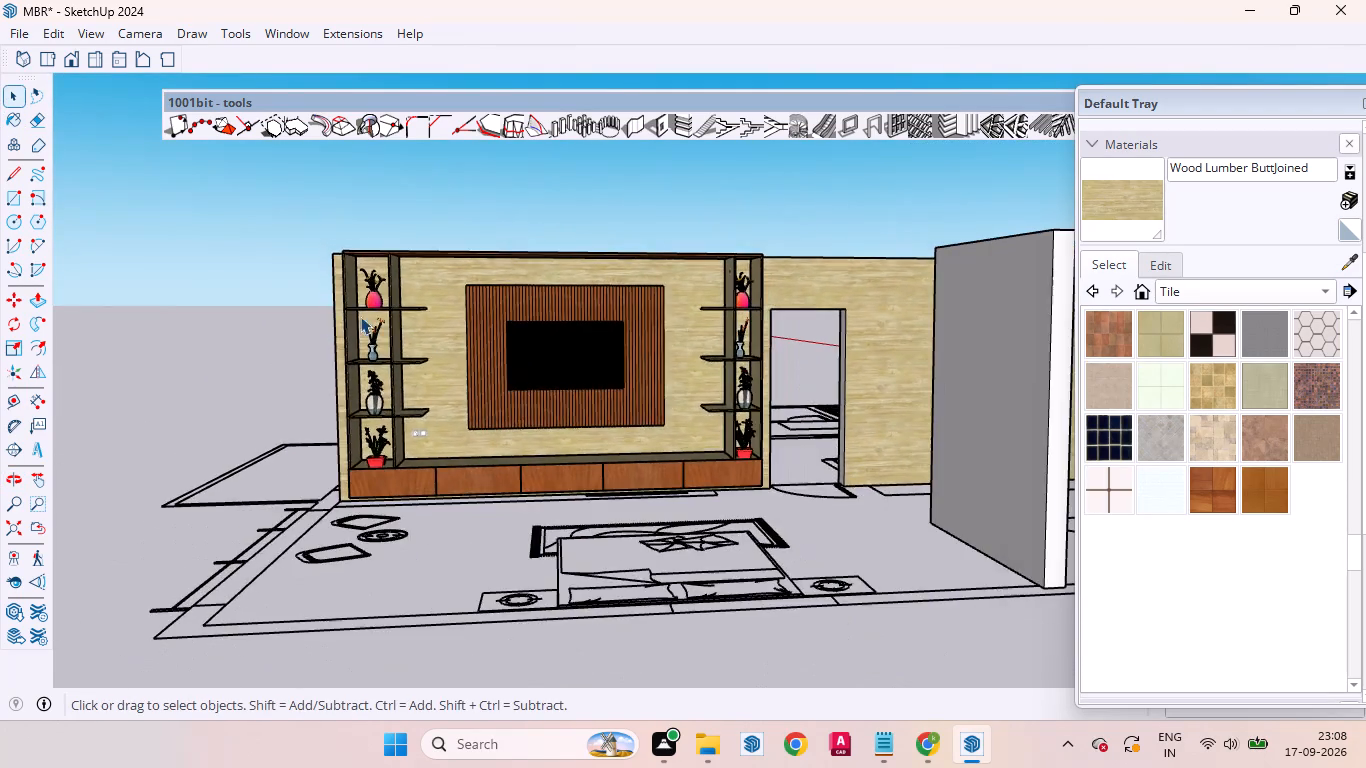
{"action": "scroll", "coordinate": [543, 378], "scroll_direction": "up", "scroll_amount": 6}
{"action": "scroll", "coordinate": [399, 442], "scroll_direction": "down", "scroll_amount": 6}
{"action": "scroll", "coordinate": [427, 522], "scroll_direction": "up", "scroll_amount": 7}
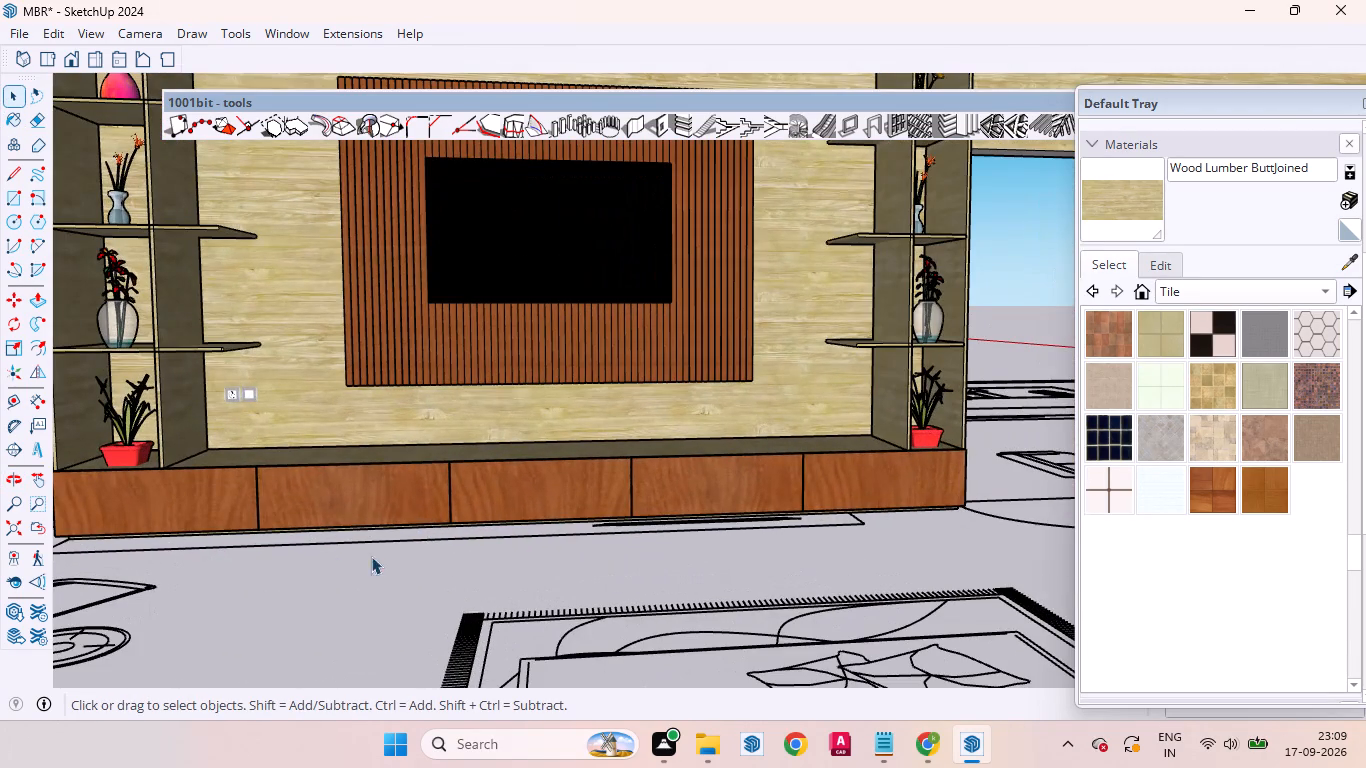
{"action": "scroll", "coordinate": [298, 412], "scroll_direction": "down", "scroll_amount": 5}
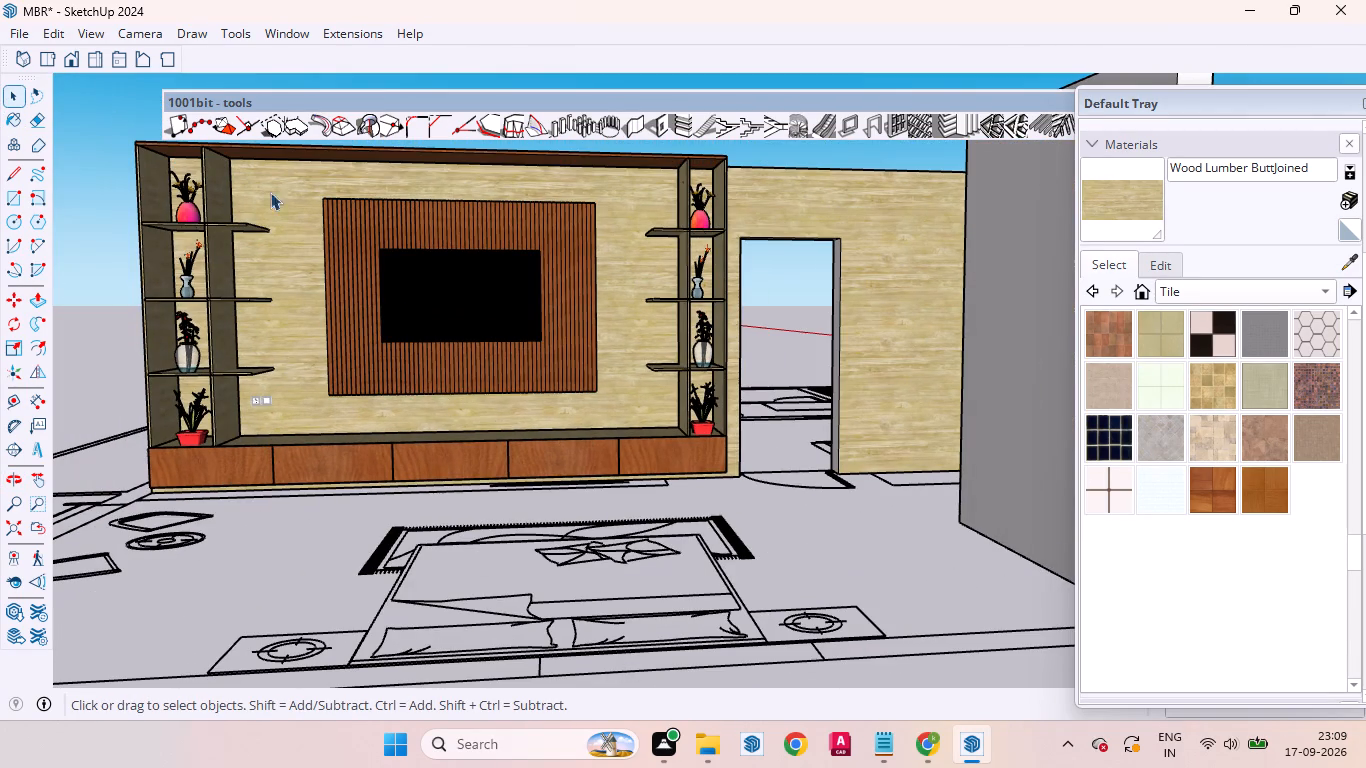
Place a horizontal bar handle from the Click-Change 2 kitchen equipment set at the centre of the middle drawer front.
{"action": "right_click", "coordinate": [498, 25]}
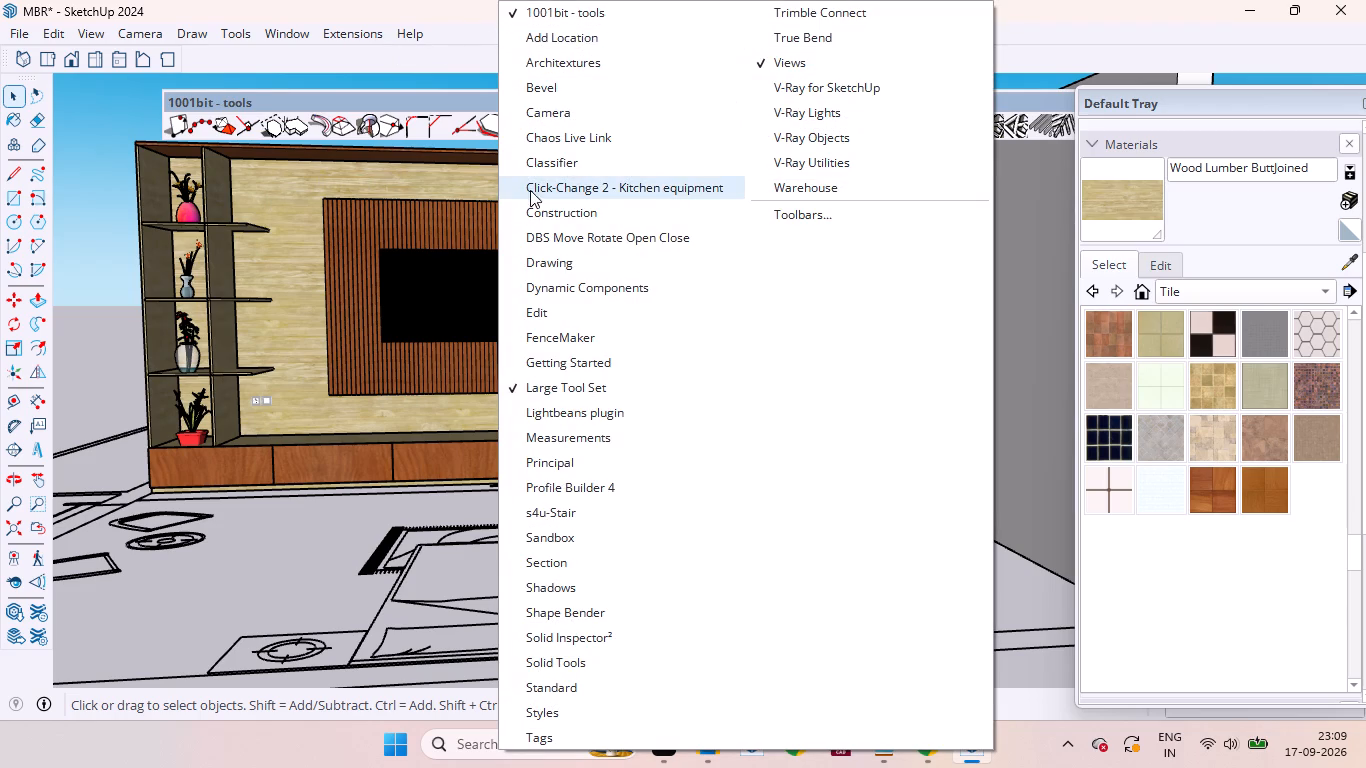
{"action": "left_click", "coordinate": [565, 189]}
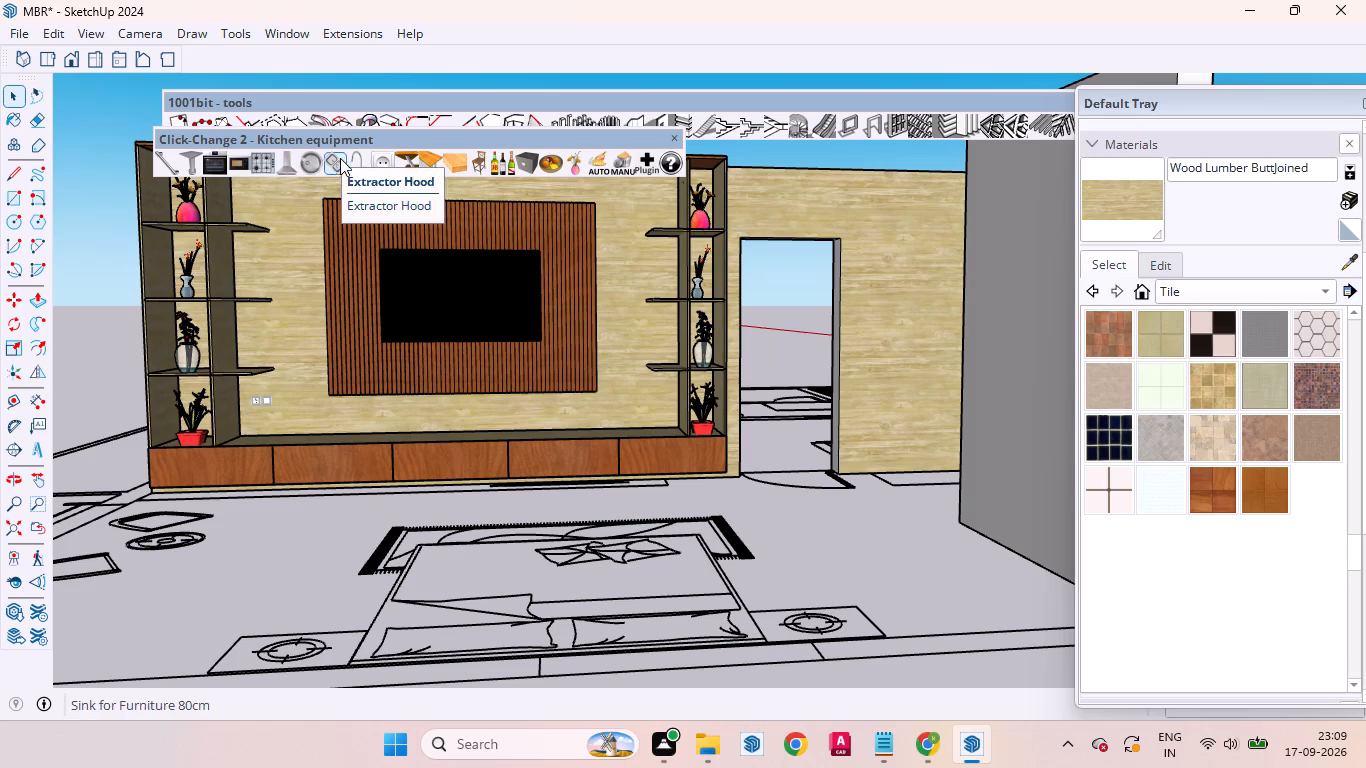
{"action": "left_click", "coordinate": [170, 171]}
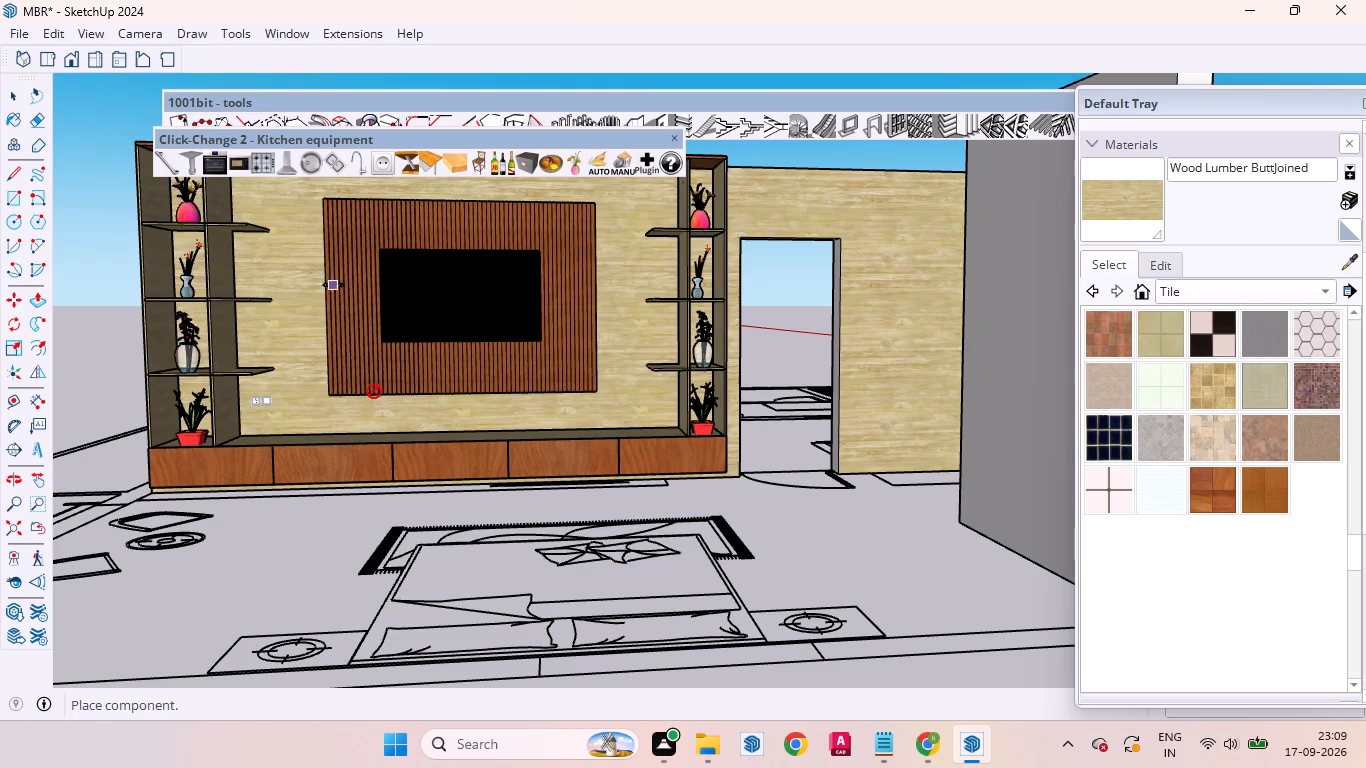
{"action": "scroll", "coordinate": [403, 443], "scroll_direction": "up", "scroll_amount": 11}
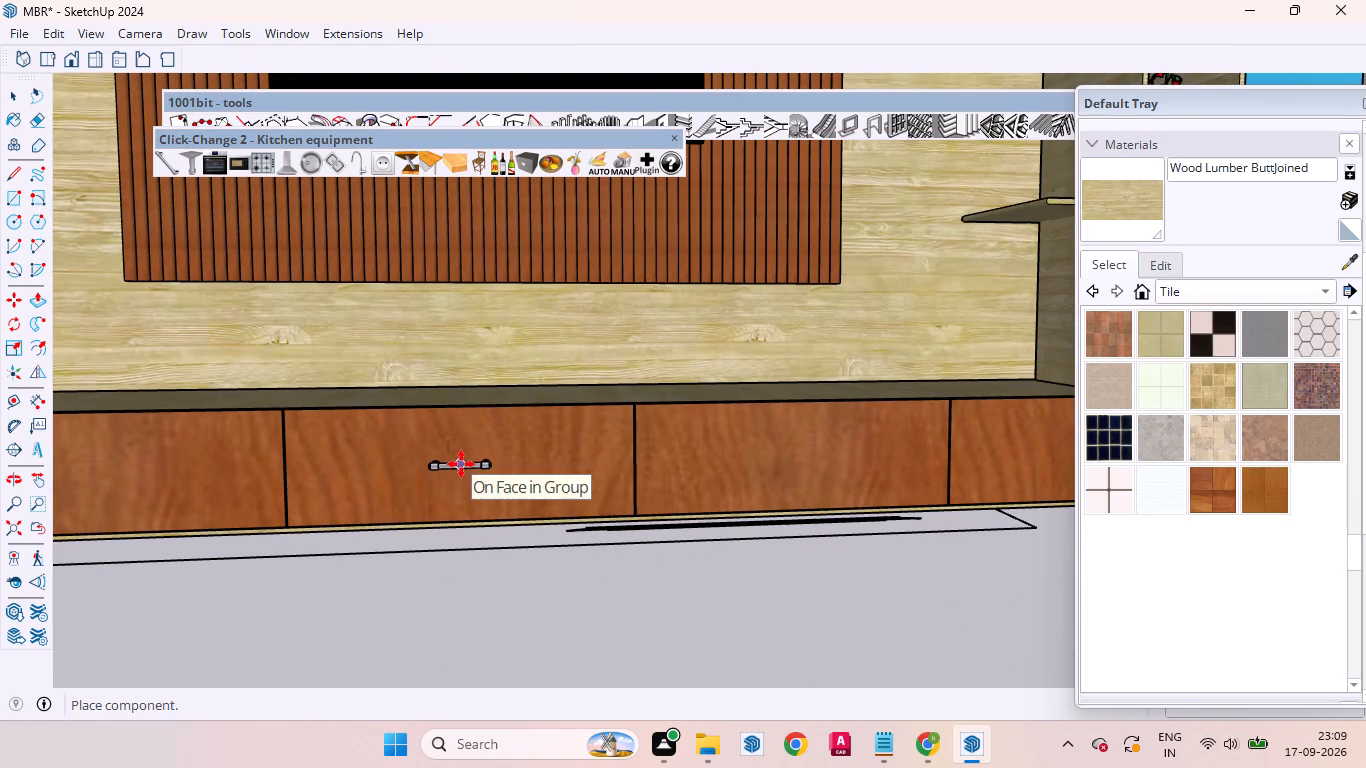
{"action": "left_click", "coordinate": [461, 464]}
{"action": "scroll", "coordinate": [509, 442], "scroll_direction": "down", "scroll_amount": 6}
{"action": "scroll", "coordinate": [569, 463], "scroll_direction": "up", "scroll_amount": 6}
{"action": "scroll", "coordinate": [587, 460], "scroll_direction": "down", "scroll_amount": 6}
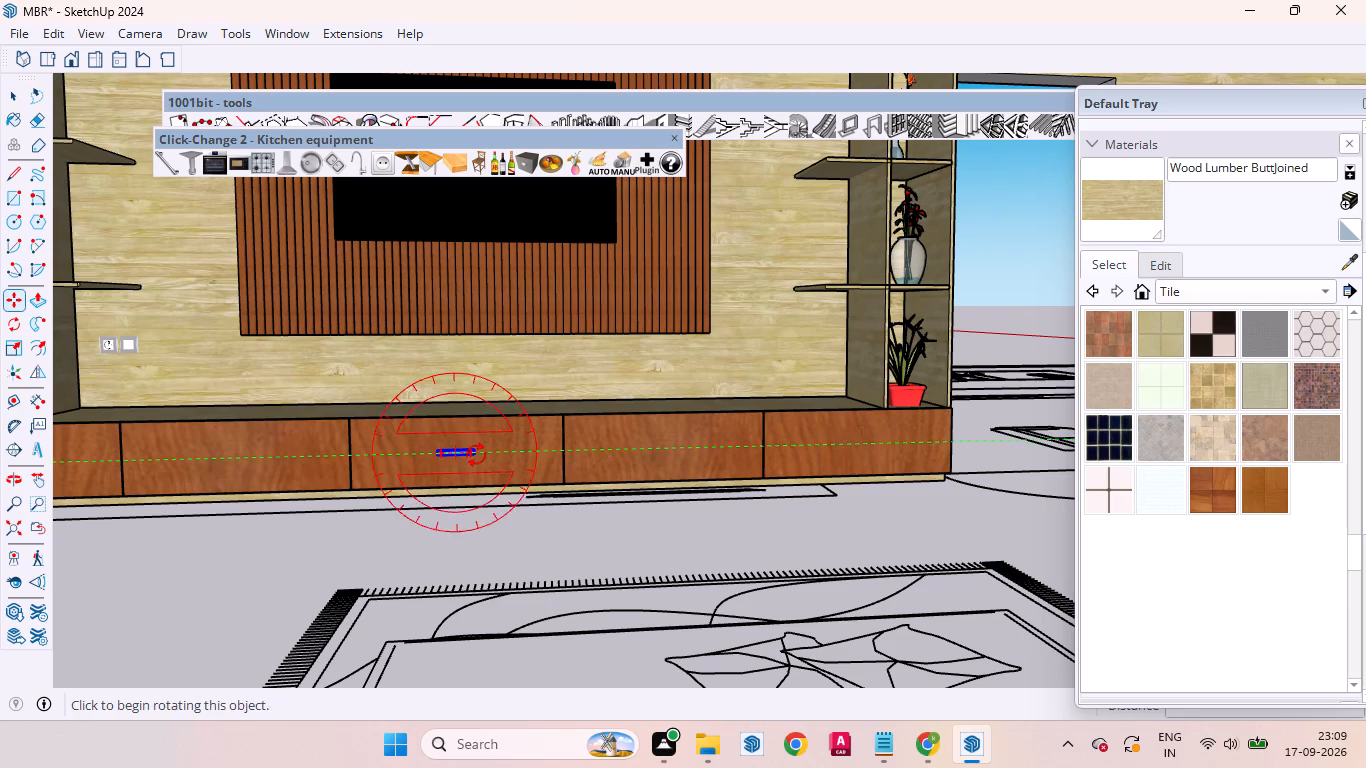
{"action": "scroll", "coordinate": [496, 435], "scroll_direction": "down", "scroll_amount": 6}
{"action": "key", "text": "space"}
Examine the size and placement of the handle on the middle drawer front.
{"action": "scroll", "coordinate": [451, 460], "scroll_direction": "up", "scroll_amount": 2}
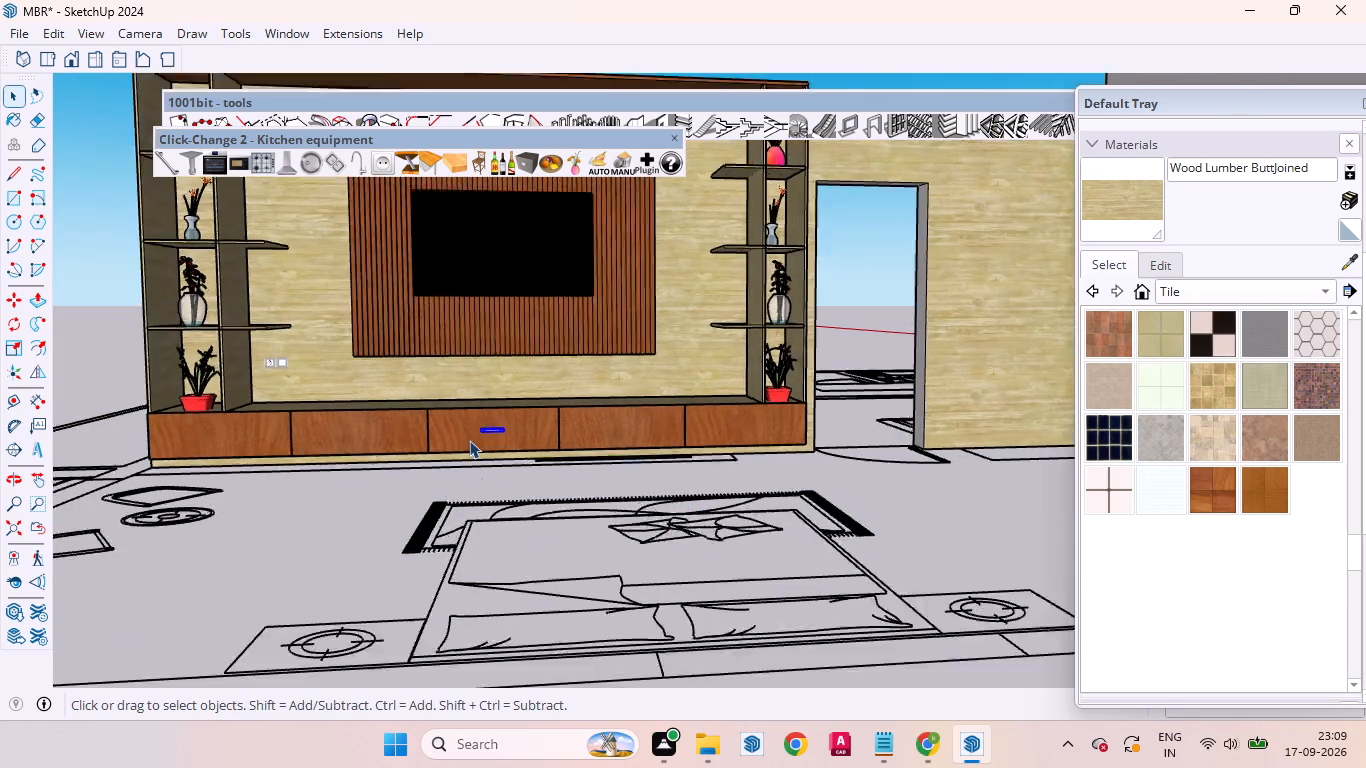
{"action": "scroll", "coordinate": [469, 440], "scroll_direction": "up", "scroll_amount": 11}
{"action": "scroll", "coordinate": [514, 405], "scroll_direction": "down", "scroll_amount": 8}
{"action": "scroll", "coordinate": [514, 405], "scroll_direction": "up", "scroll_amount": 1}
{"action": "scroll", "coordinate": [514, 405], "scroll_direction": "down", "scroll_amount": 11}
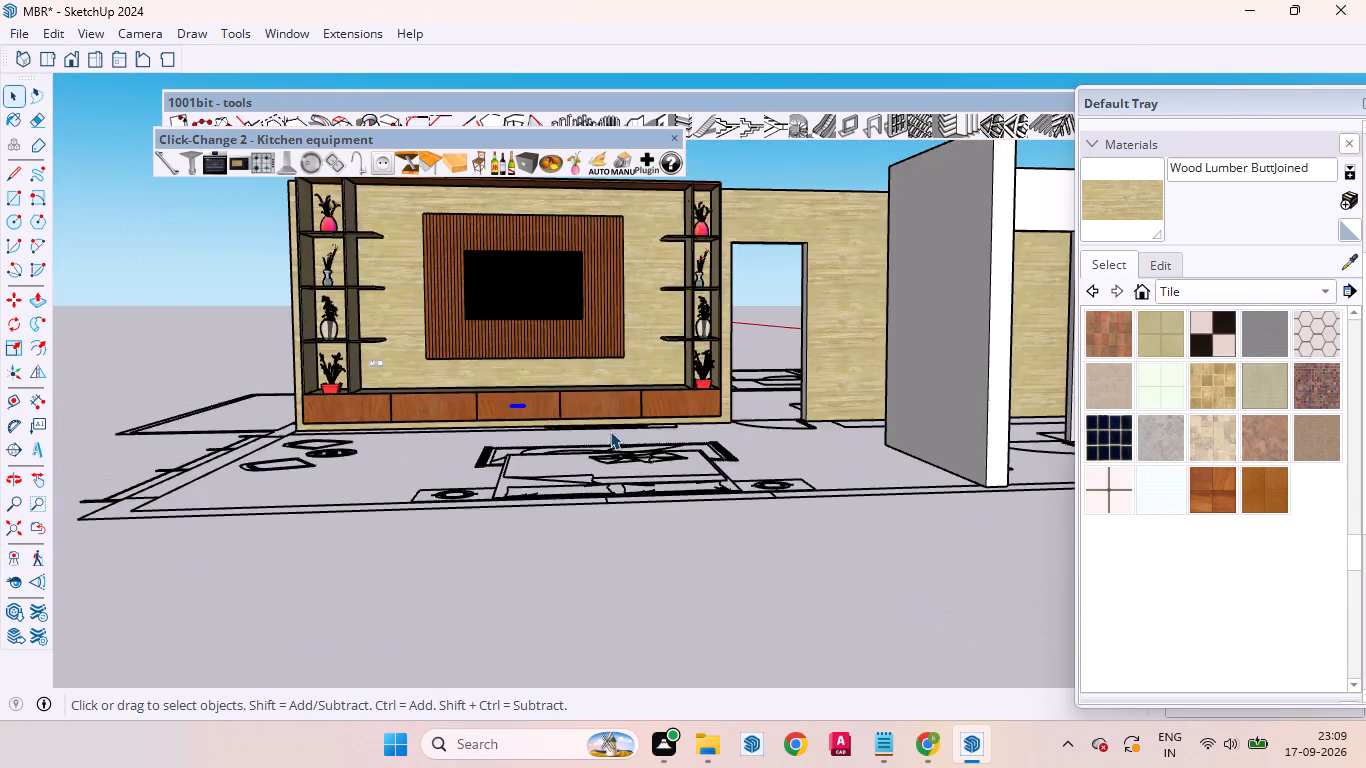
{"action": "scroll", "coordinate": [590, 443], "scroll_direction": "up", "scroll_amount": 7}
{"action": "scroll", "coordinate": [491, 384], "scroll_direction": "up", "scroll_amount": 13}
{"action": "scroll", "coordinate": [482, 405], "scroll_direction": "down", "scroll_amount": 10}
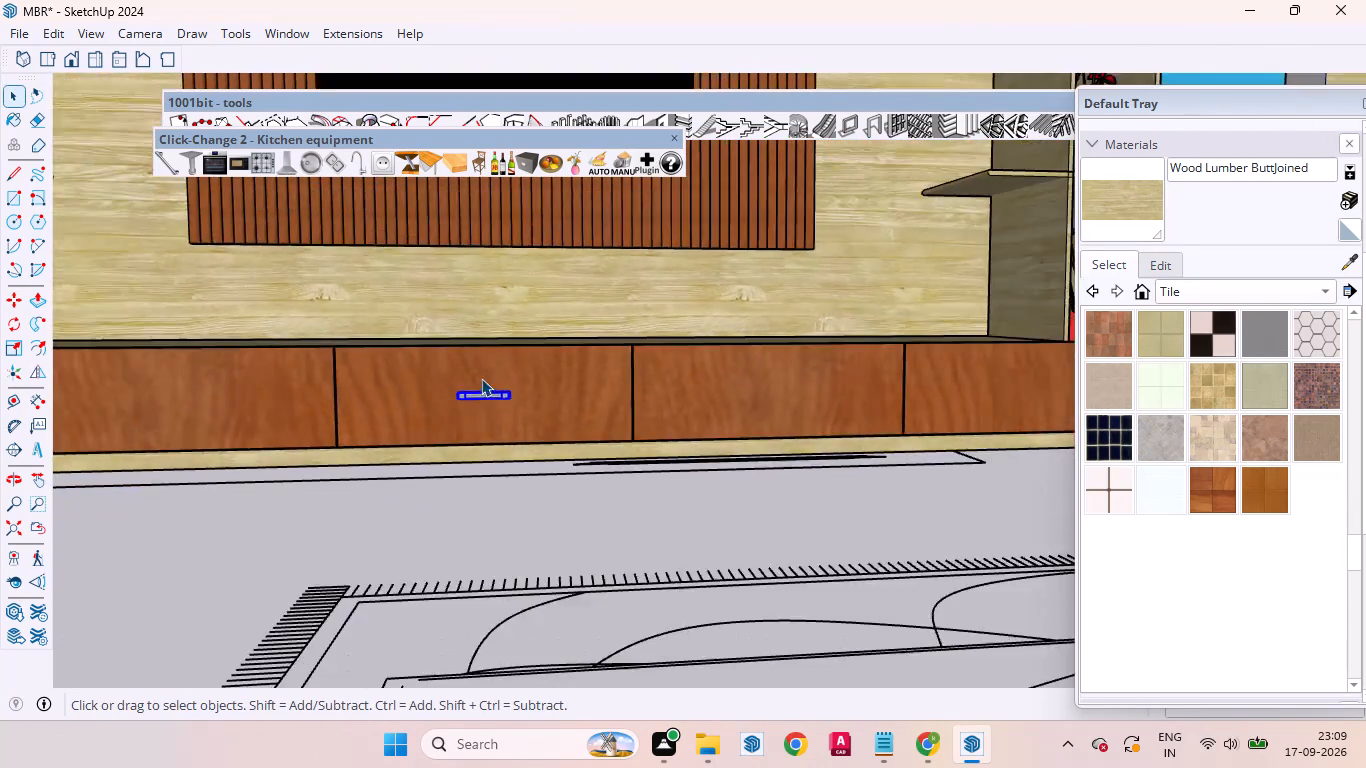
{"action": "scroll", "coordinate": [481, 378], "scroll_direction": "down", "scroll_amount": 6}
{"action": "key", "text": "space"}
{"action": "key", "text": "space"}
Open the middle drawer's handle component for editing.
{"action": "scroll", "coordinate": [472, 402], "scroll_direction": "up", "scroll_amount": 10}
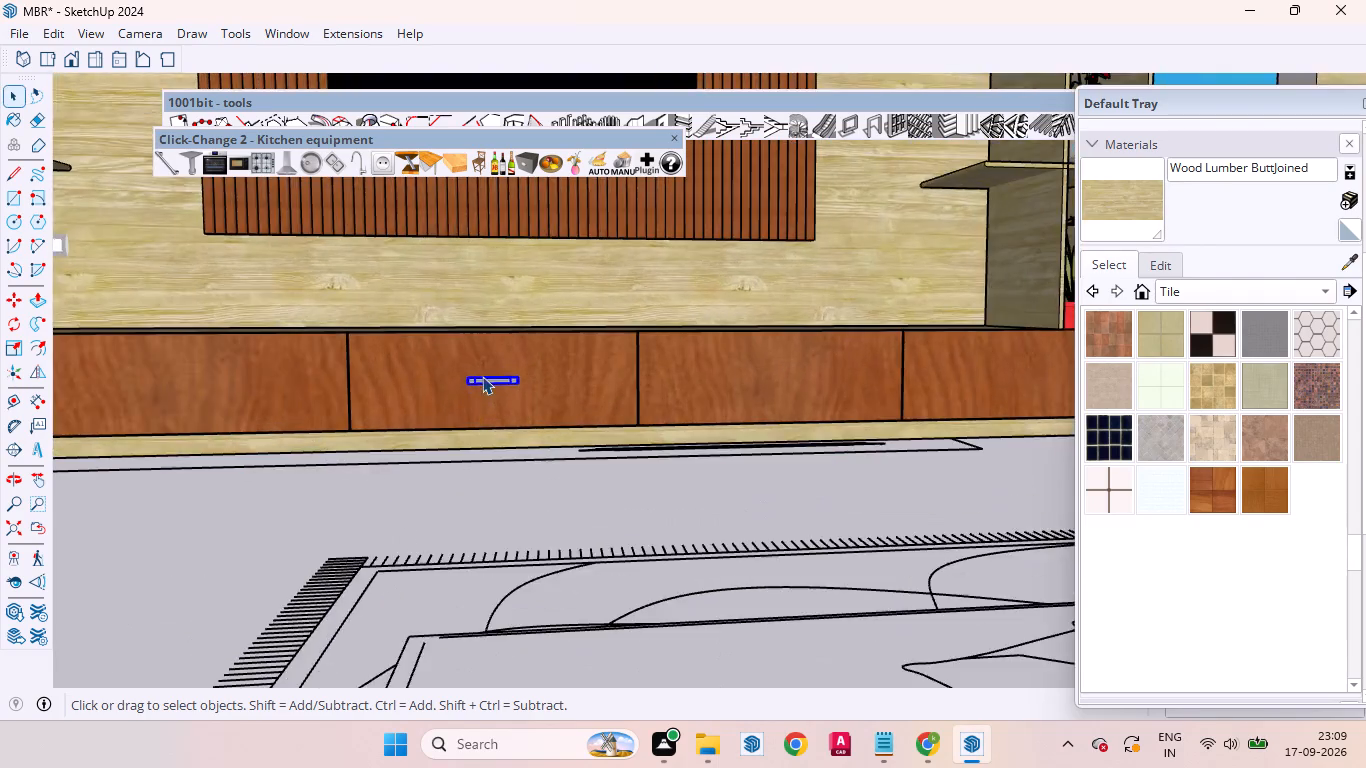
{"action": "scroll", "coordinate": [482, 376], "scroll_direction": "up", "scroll_amount": 10}
{"action": "left_click", "coordinate": [488, 383]}
{"action": "scroll", "coordinate": [488, 383], "scroll_direction": "up", "scroll_amount": 2}
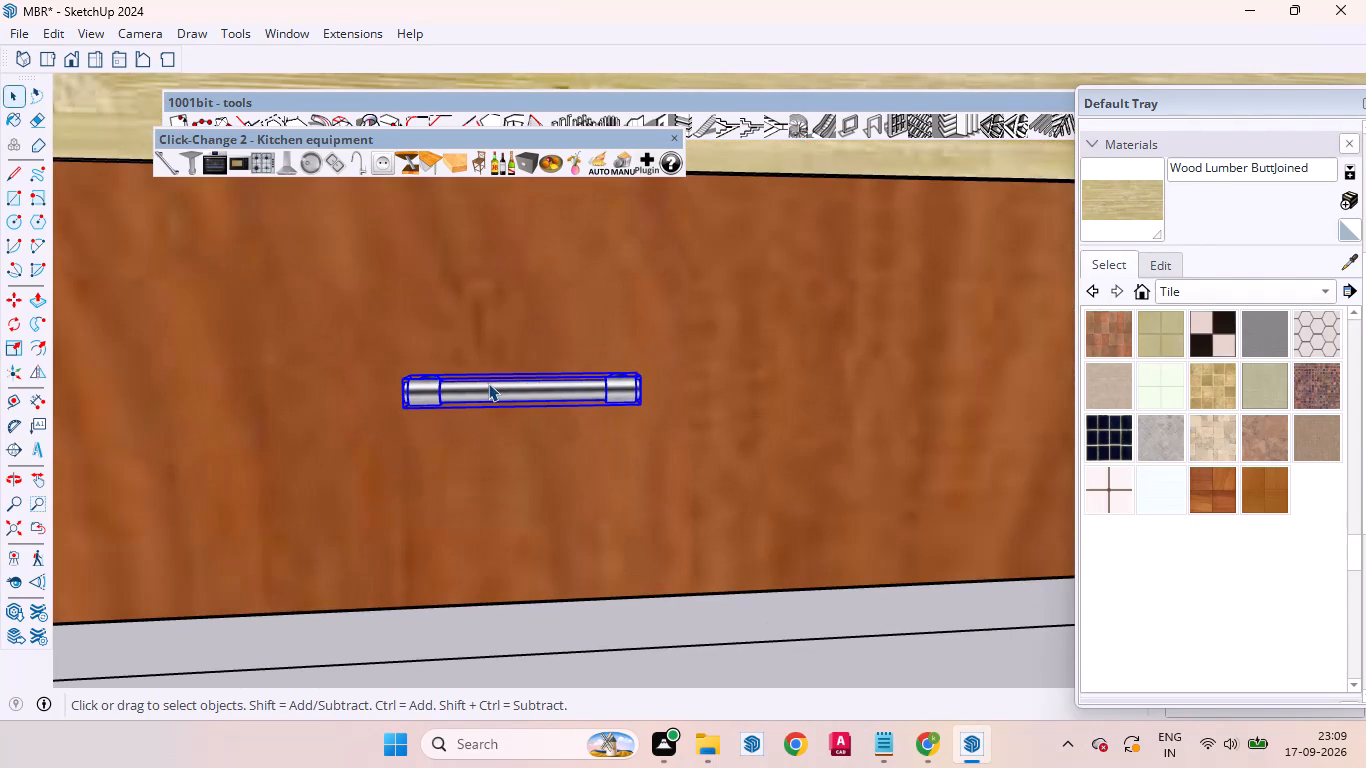
{"action": "double_click", "coordinate": [488, 383]}
{"action": "scroll", "coordinate": [488, 383], "scroll_direction": "up", "scroll_amount": 6}
{"action": "scroll", "coordinate": [388, 410], "scroll_direction": "up", "scroll_amount": 6}
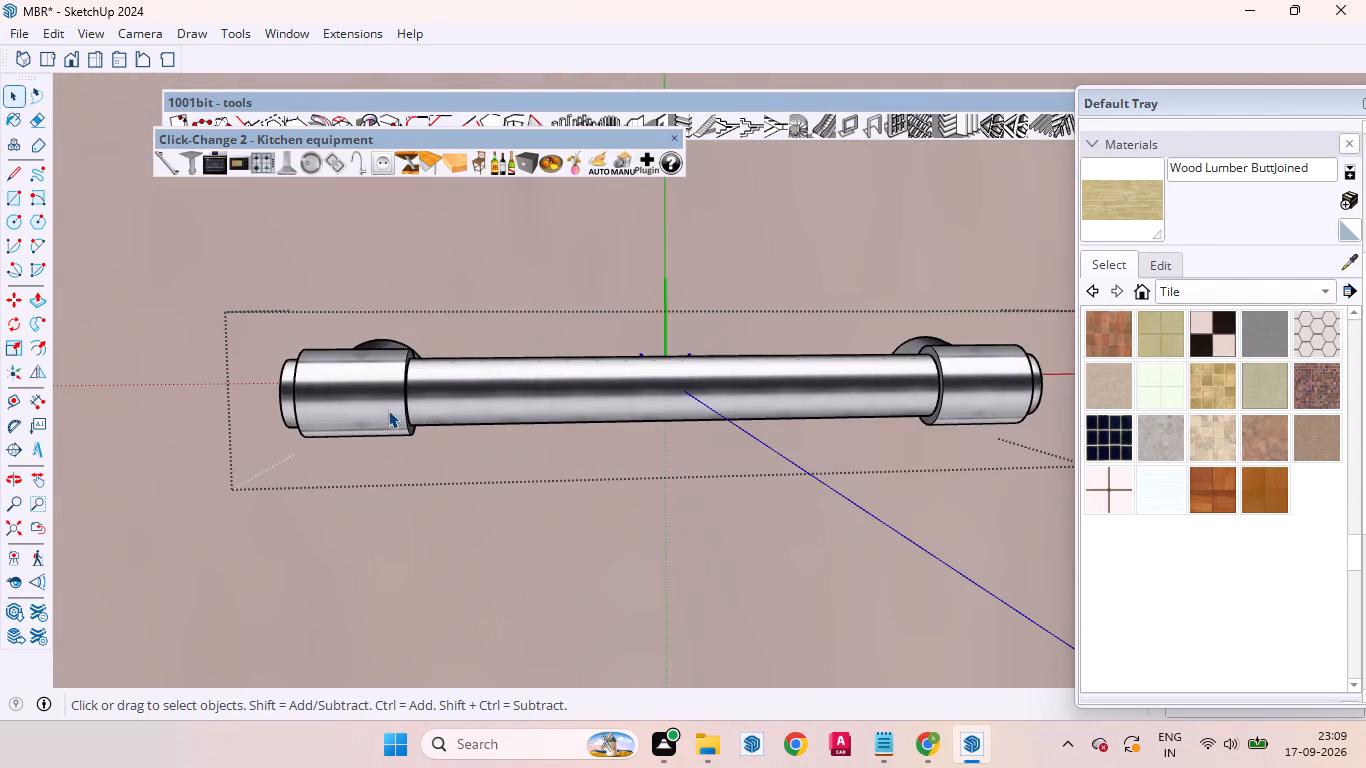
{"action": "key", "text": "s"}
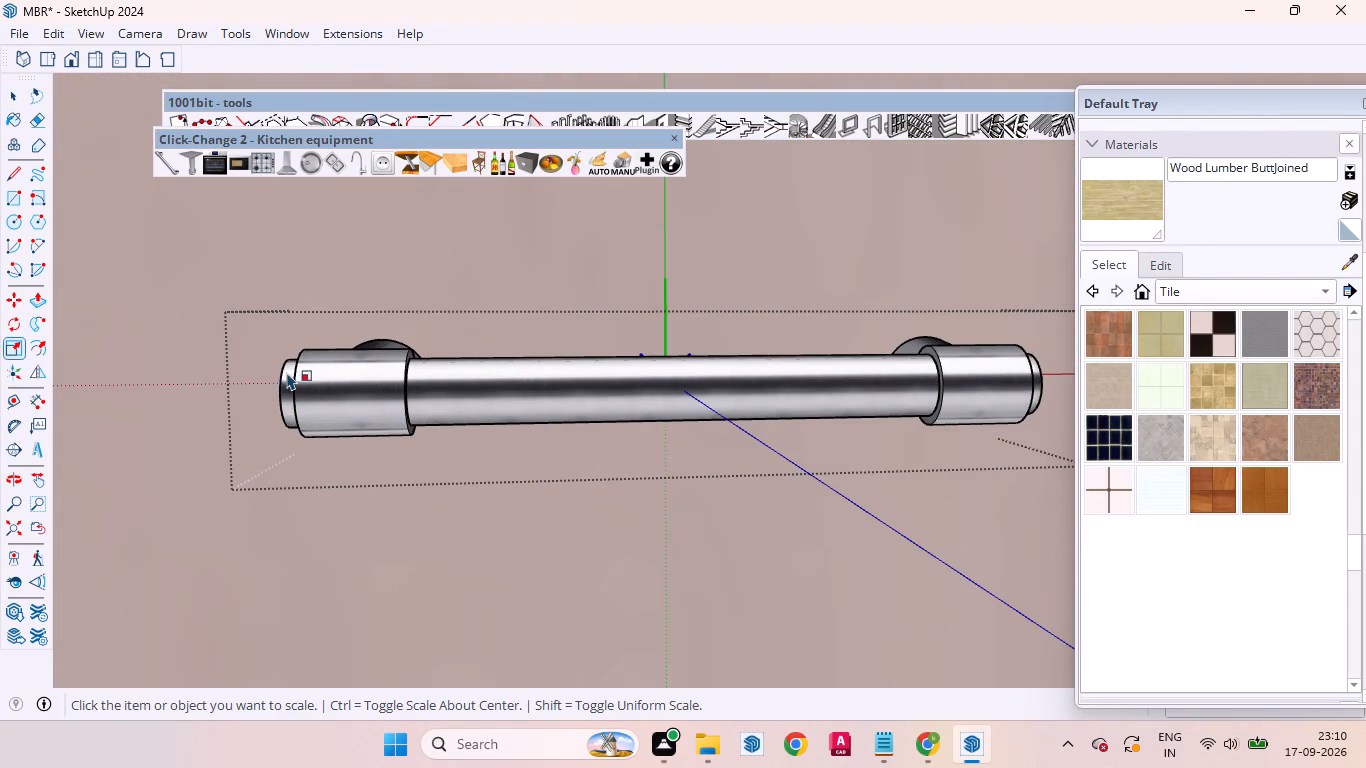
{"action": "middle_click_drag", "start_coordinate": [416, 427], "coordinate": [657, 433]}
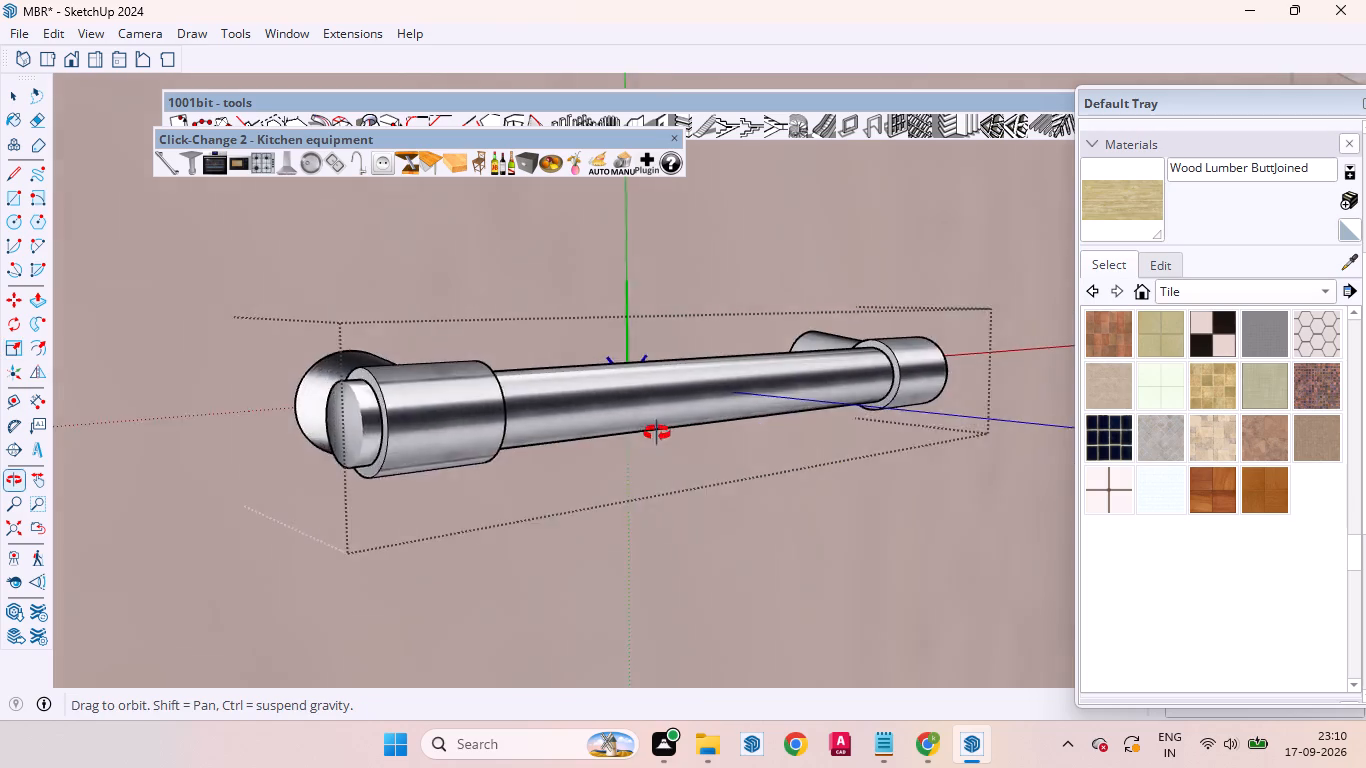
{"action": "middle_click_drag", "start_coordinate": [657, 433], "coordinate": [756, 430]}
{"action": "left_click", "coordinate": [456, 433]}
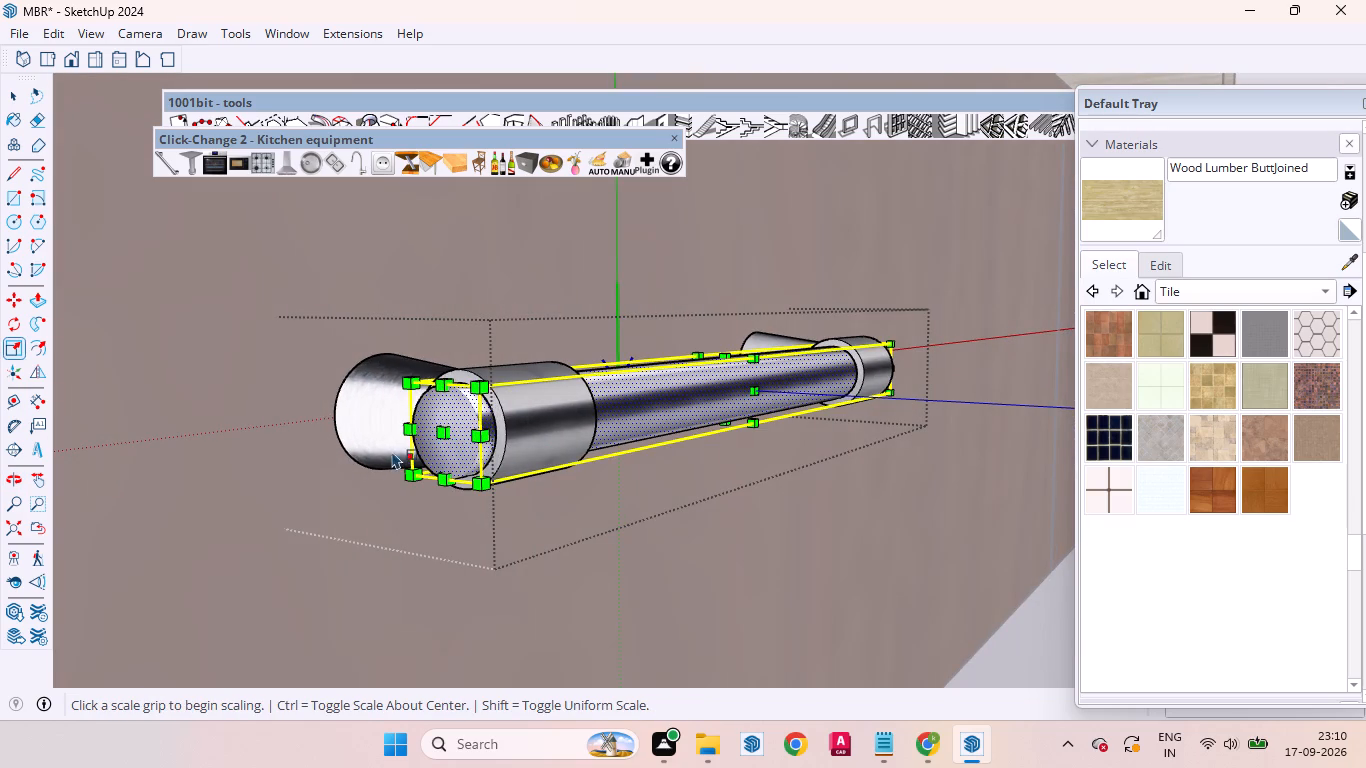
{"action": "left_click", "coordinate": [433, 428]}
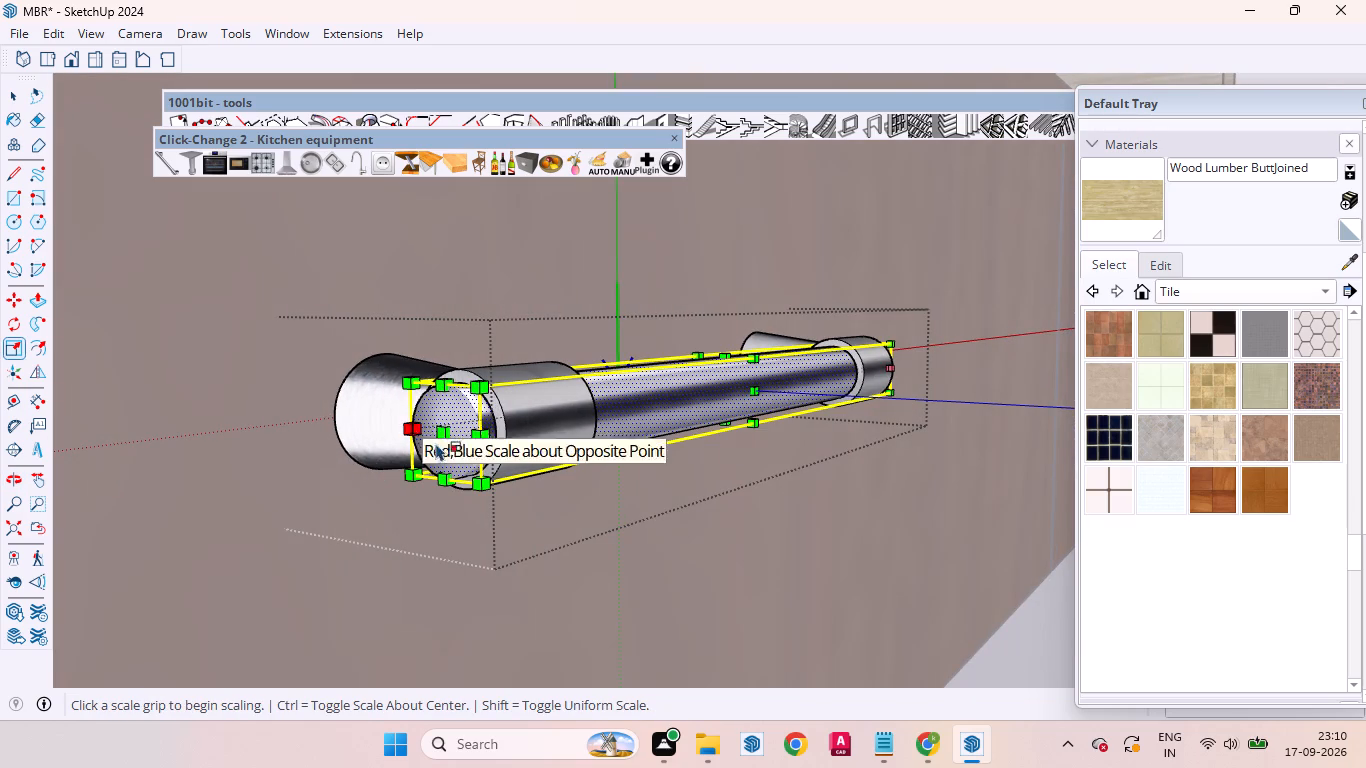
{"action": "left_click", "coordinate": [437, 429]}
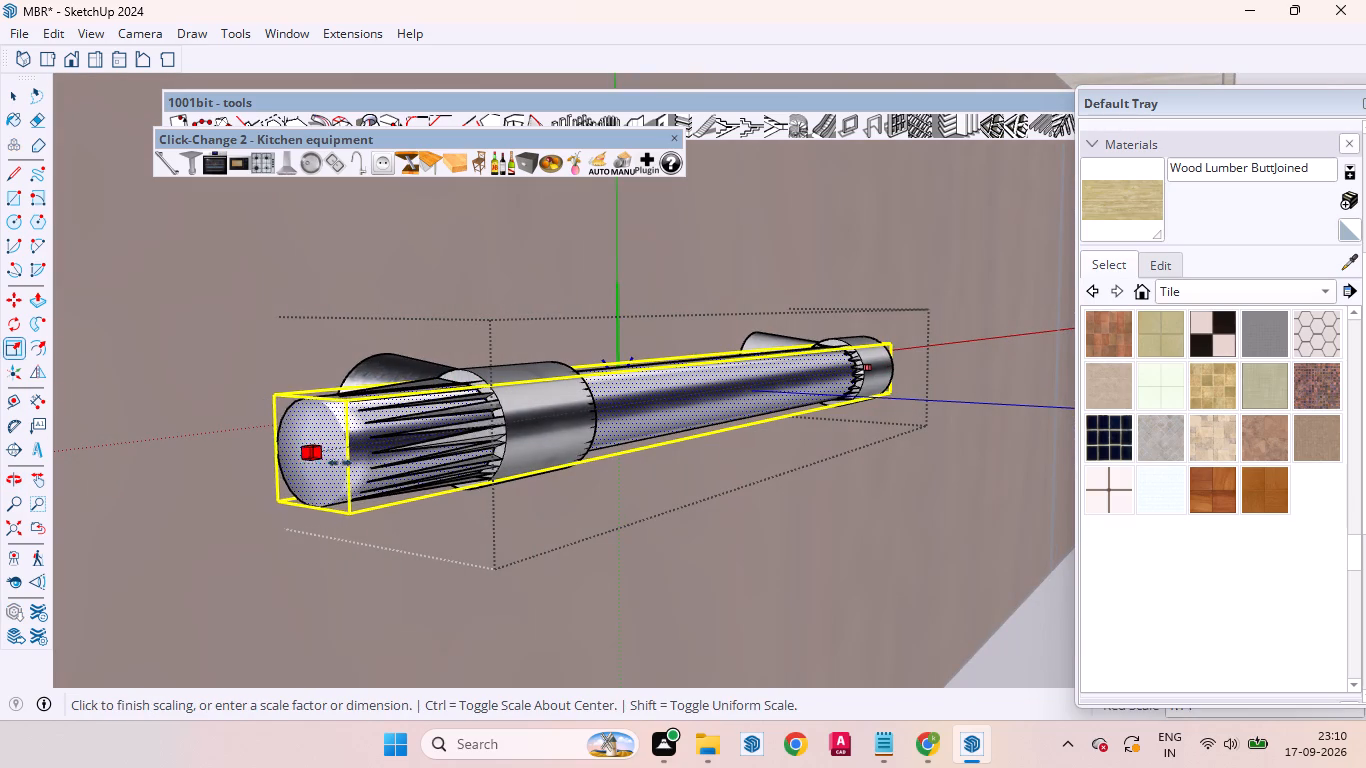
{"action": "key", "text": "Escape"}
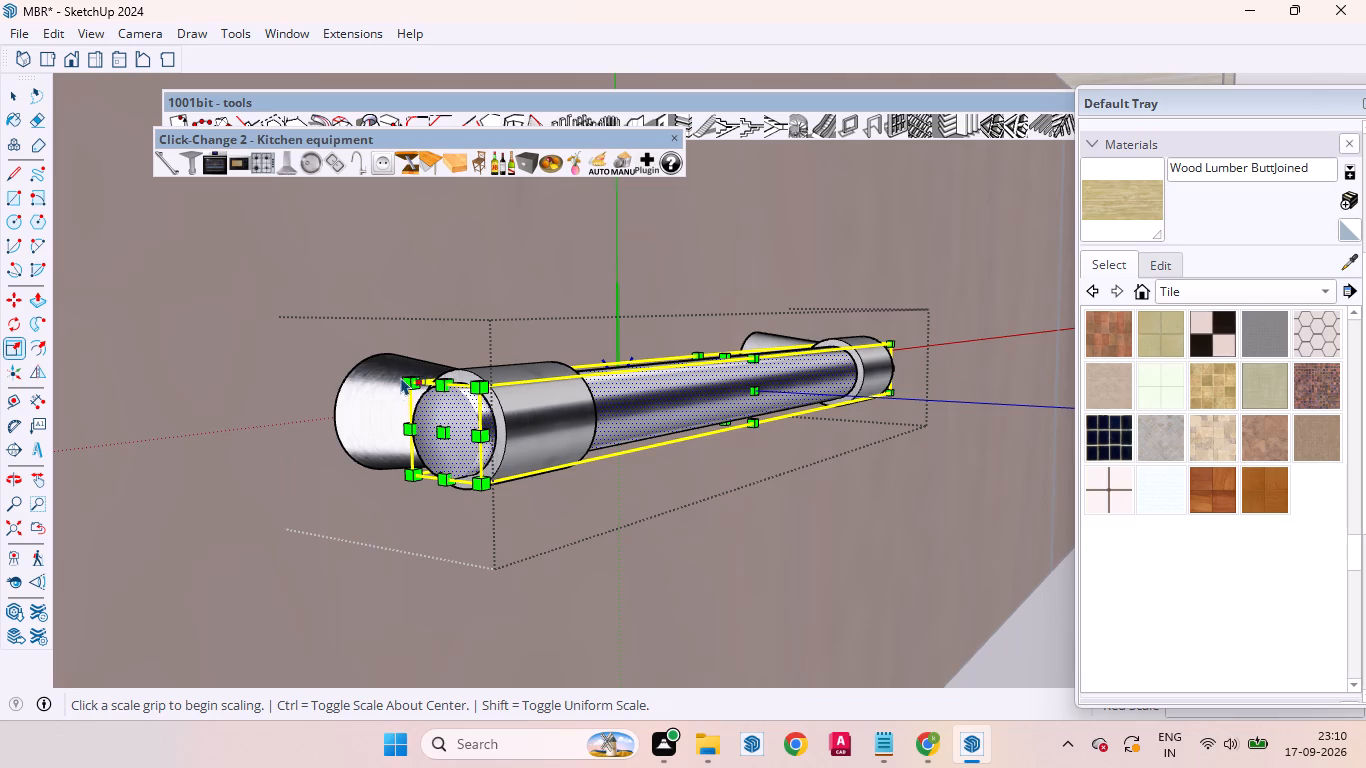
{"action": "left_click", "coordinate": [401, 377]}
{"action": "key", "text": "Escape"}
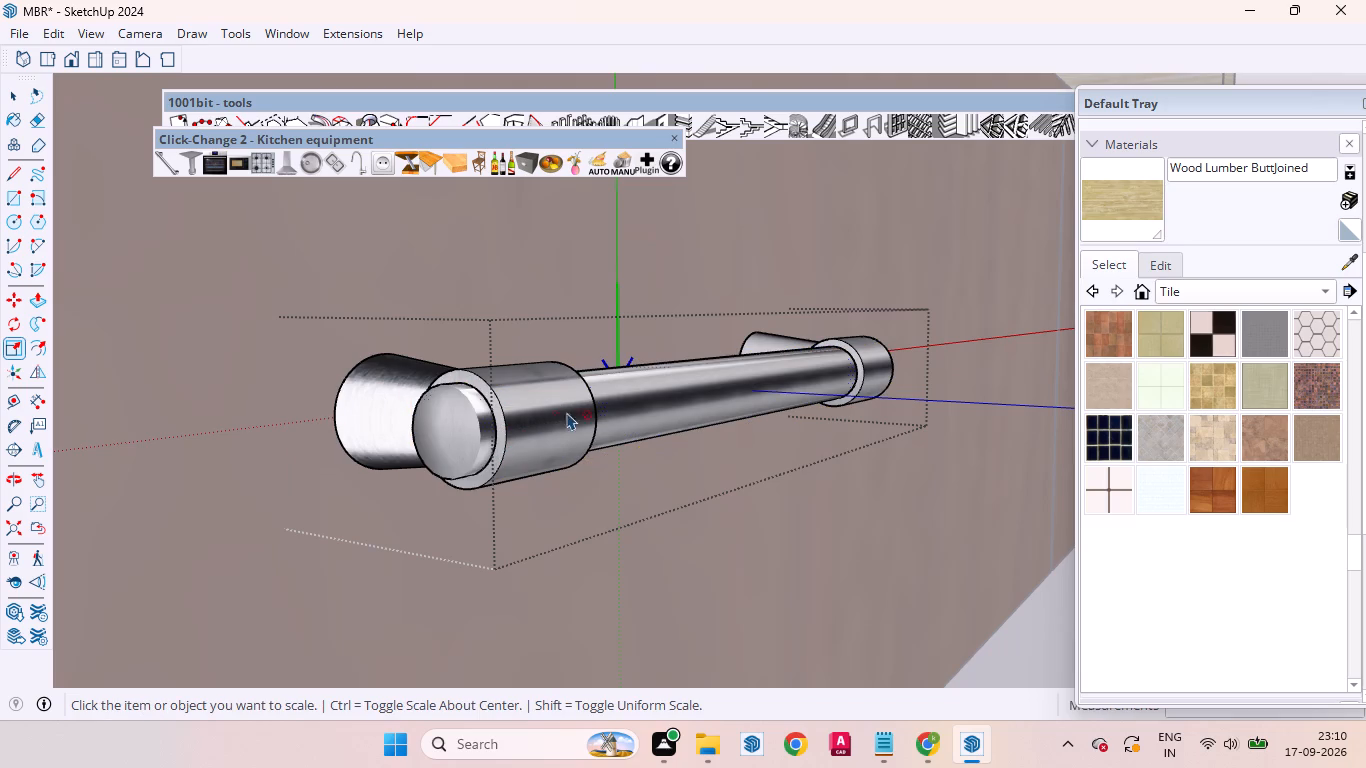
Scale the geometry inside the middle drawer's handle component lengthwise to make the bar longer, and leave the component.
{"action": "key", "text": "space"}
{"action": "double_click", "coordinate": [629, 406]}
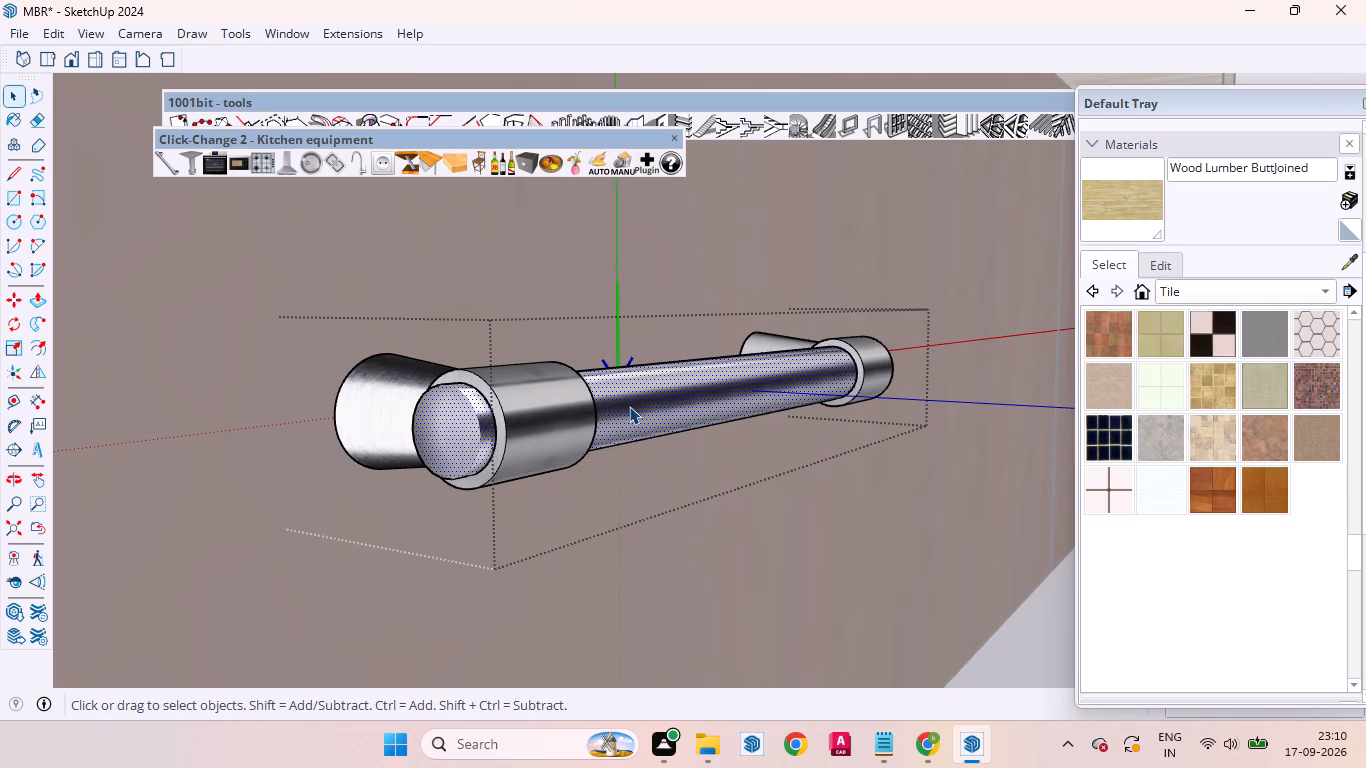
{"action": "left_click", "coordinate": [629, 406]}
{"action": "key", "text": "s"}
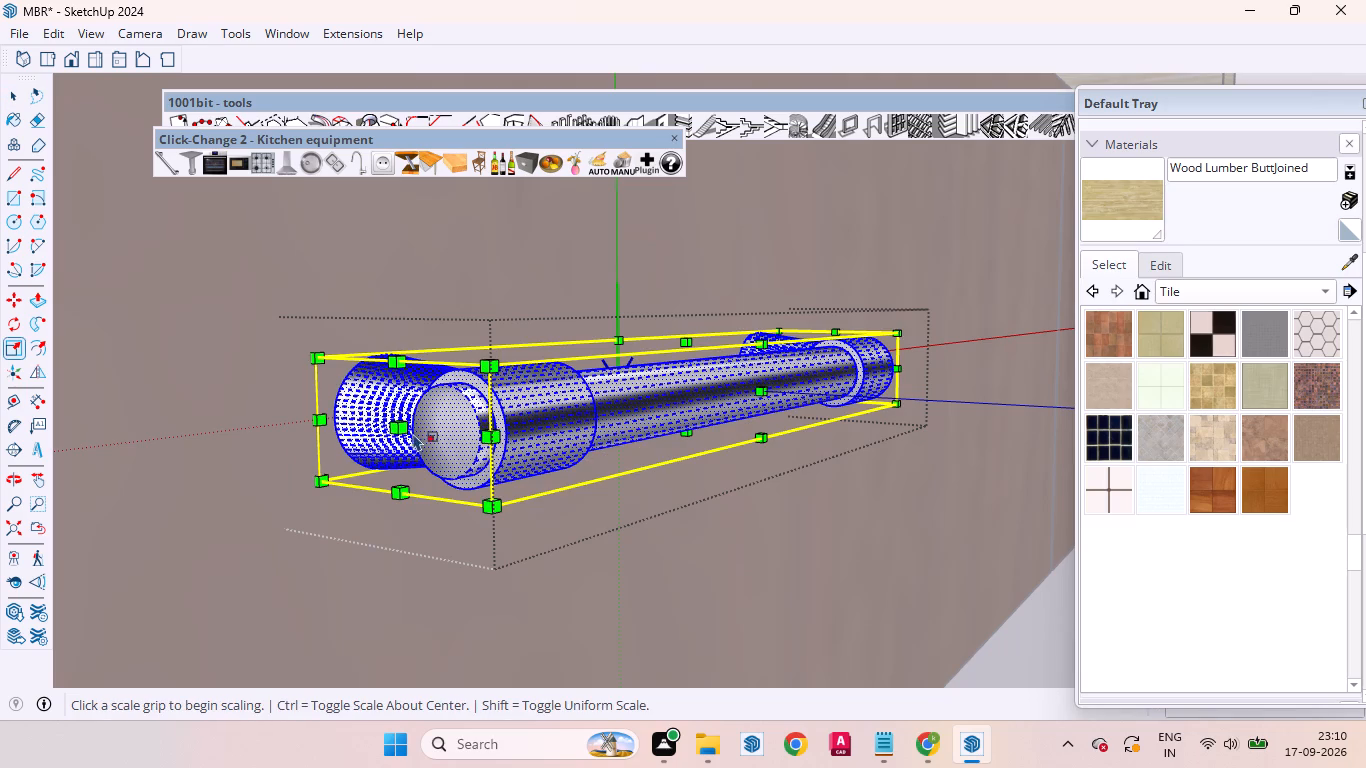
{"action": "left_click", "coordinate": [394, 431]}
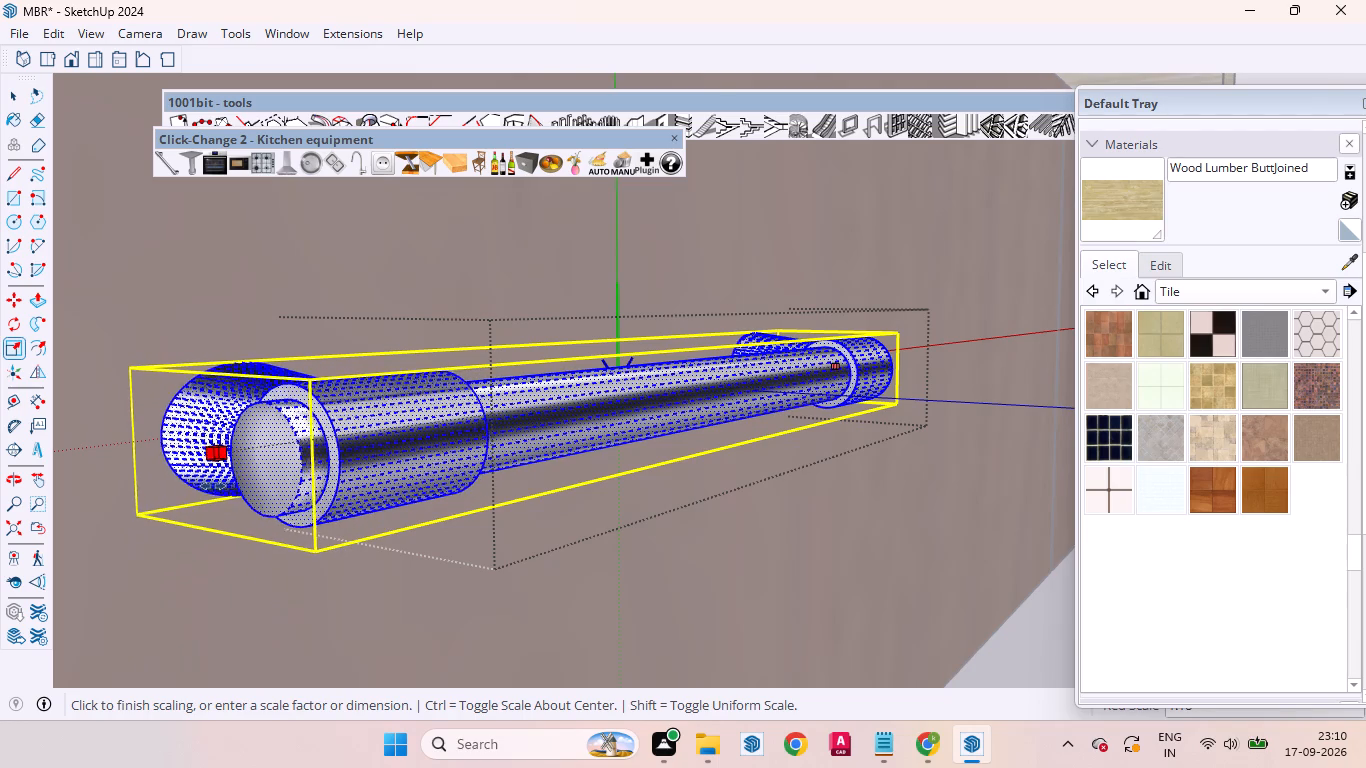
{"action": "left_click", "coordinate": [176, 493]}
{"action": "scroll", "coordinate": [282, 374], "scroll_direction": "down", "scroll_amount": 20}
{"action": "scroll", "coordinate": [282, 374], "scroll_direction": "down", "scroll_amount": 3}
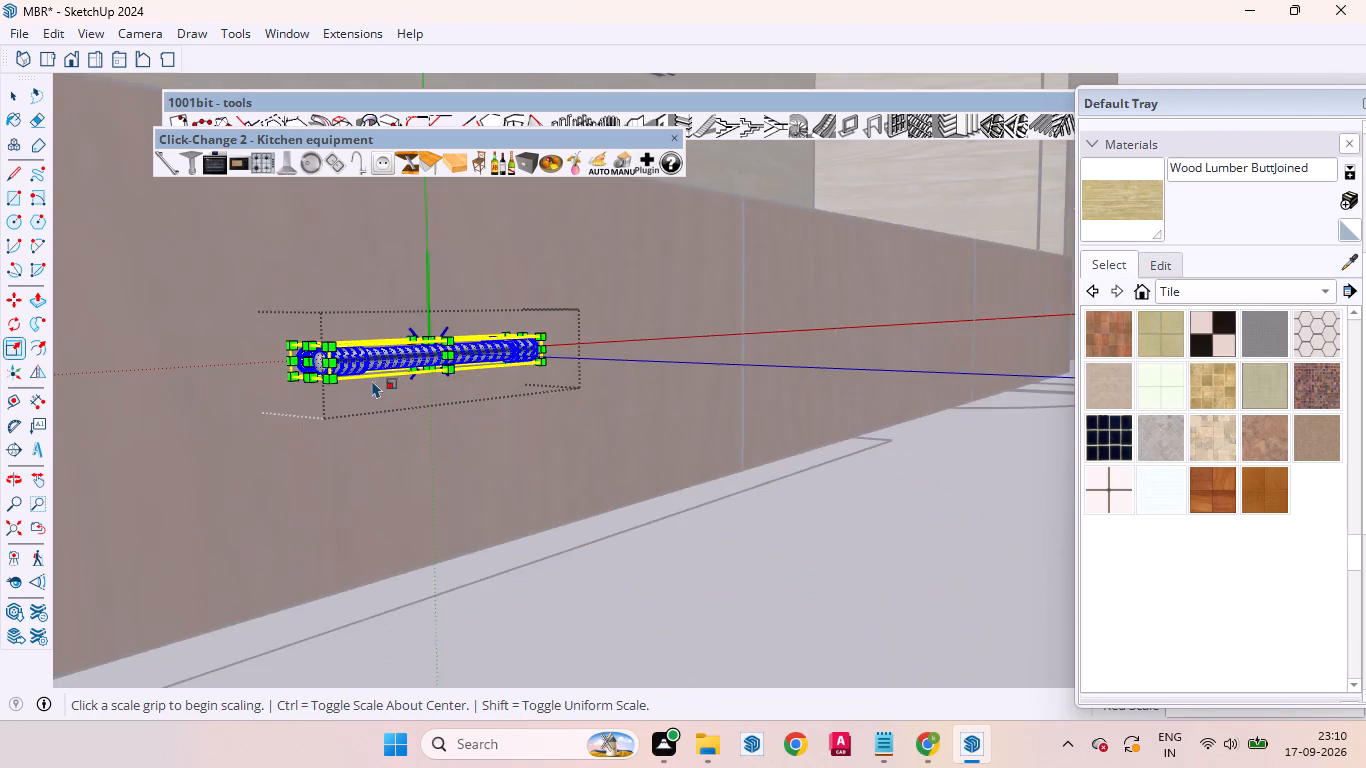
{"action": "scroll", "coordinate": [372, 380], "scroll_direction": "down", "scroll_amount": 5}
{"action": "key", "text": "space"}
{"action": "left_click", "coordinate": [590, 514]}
Examine the lengthened handle on the middle drawer front against the whole TV unit.
{"action": "middle_click_drag", "start_coordinate": [661, 507], "coordinate": [657, 512]}
{"action": "scroll", "coordinate": [661, 507], "scroll_direction": "up", "scroll_amount": 1}
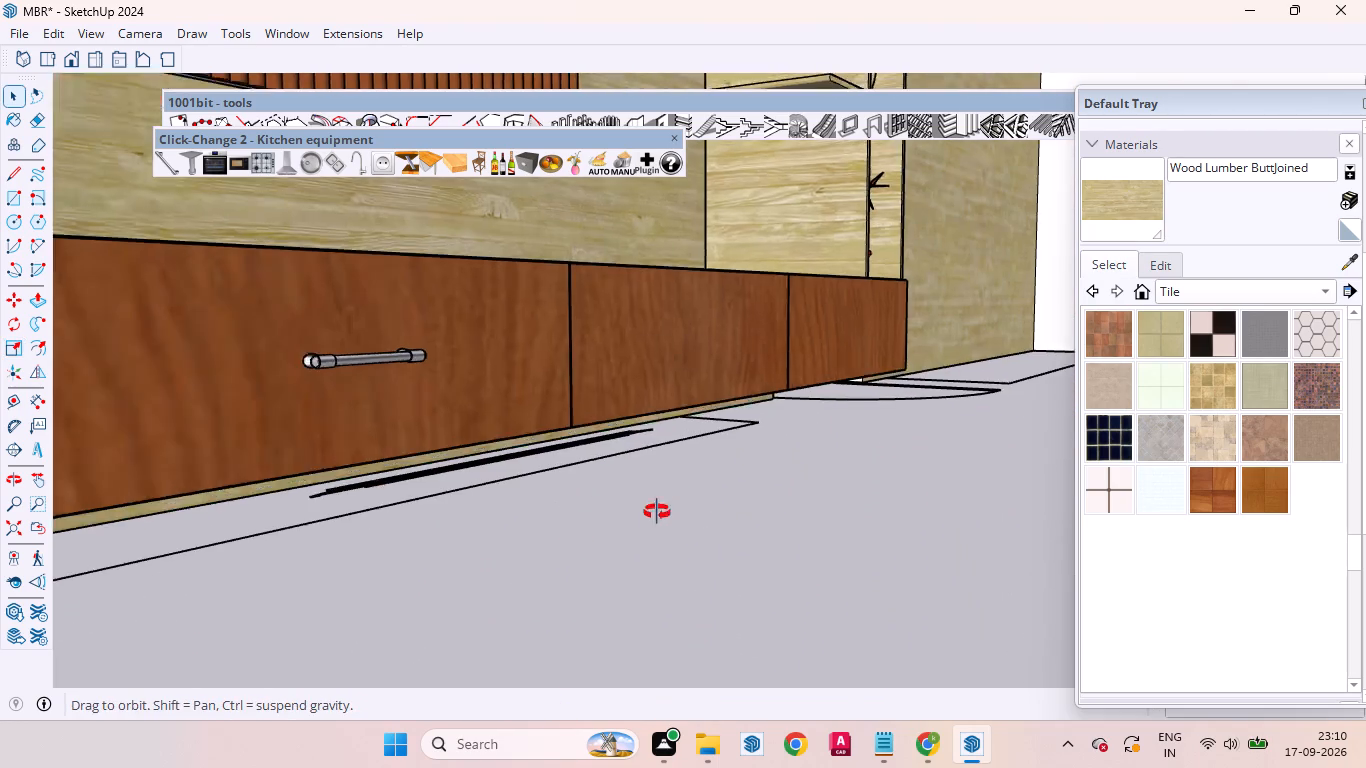
{"action": "middle_click_drag", "start_coordinate": [657, 512], "coordinate": [437, 527]}
{"action": "scroll", "coordinate": [676, 369], "scroll_direction": "down", "scroll_amount": 13}
{"action": "scroll", "coordinate": [604, 386], "scroll_direction": "up", "scroll_amount": 6}
{"action": "scroll", "coordinate": [458, 349], "scroll_direction": "up", "scroll_amount": 2}
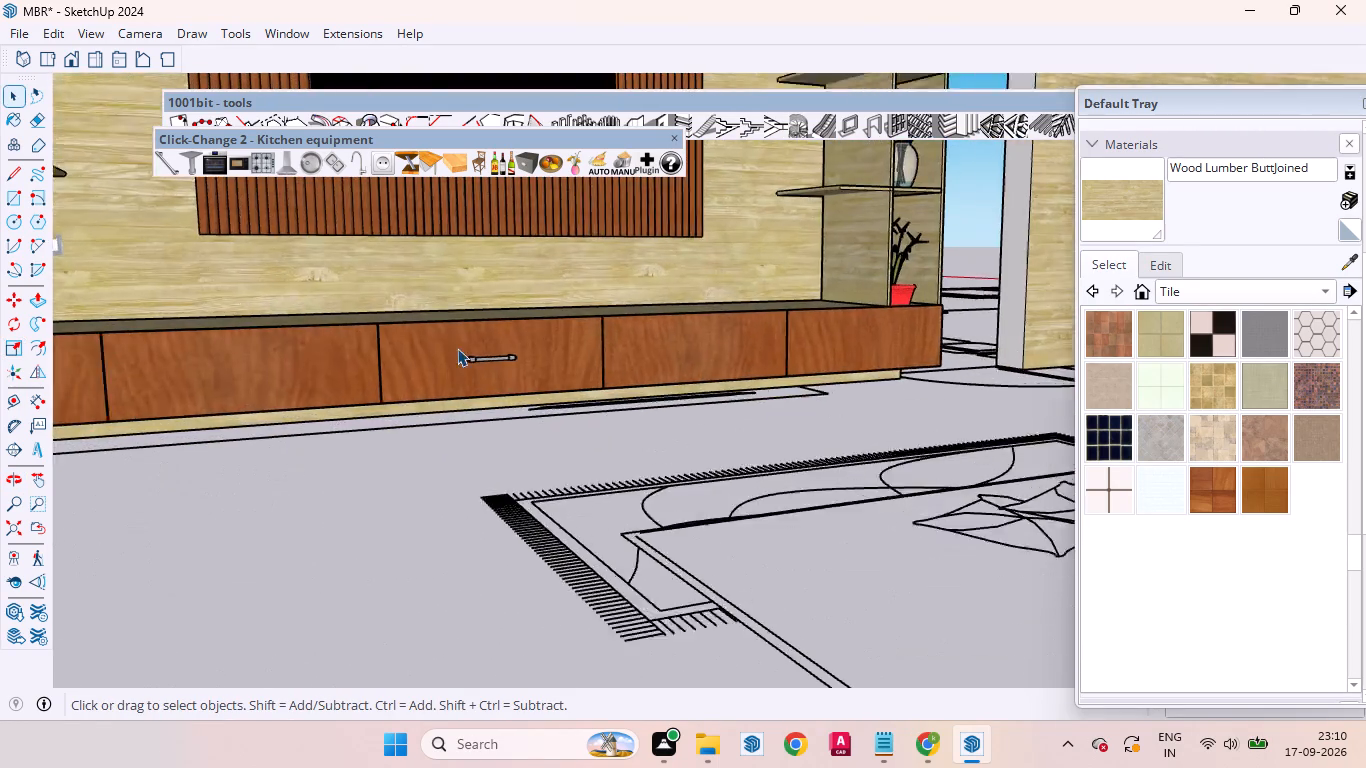
{"action": "scroll", "coordinate": [457, 348], "scroll_direction": "up", "scroll_amount": 4}
{"action": "scroll", "coordinate": [603, 389], "scroll_direction": "down", "scroll_amount": 13}
{"action": "scroll", "coordinate": [562, 246], "scroll_direction": "up", "scroll_amount": 2}
{"action": "middle_click_drag", "start_coordinate": [750, 394], "coordinate": [582, 451]}
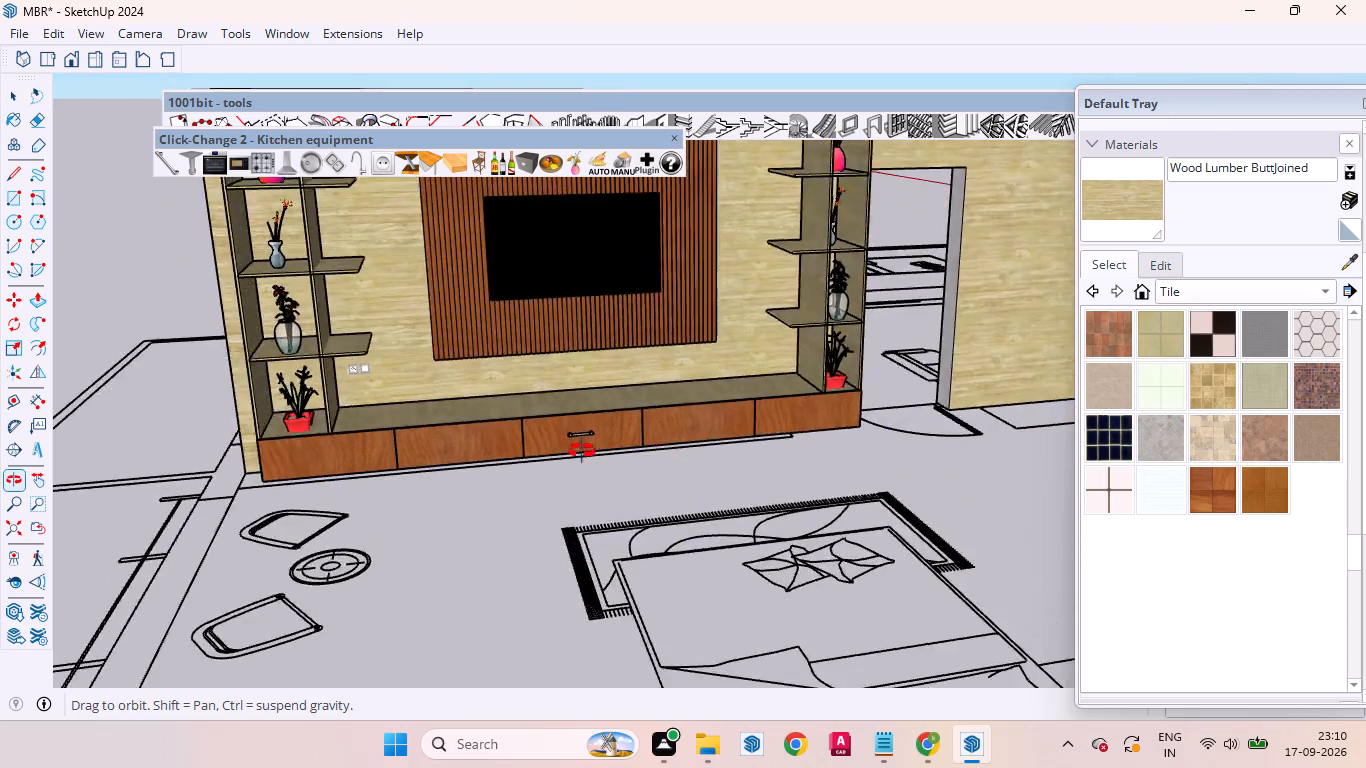
{"action": "middle_click_drag", "start_coordinate": [582, 451], "coordinate": [553, 433]}
{"action": "scroll", "coordinate": [649, 344], "scroll_direction": "down", "scroll_amount": 6}
{"action": "scroll", "coordinate": [606, 248], "scroll_direction": "up", "scroll_amount": 7}
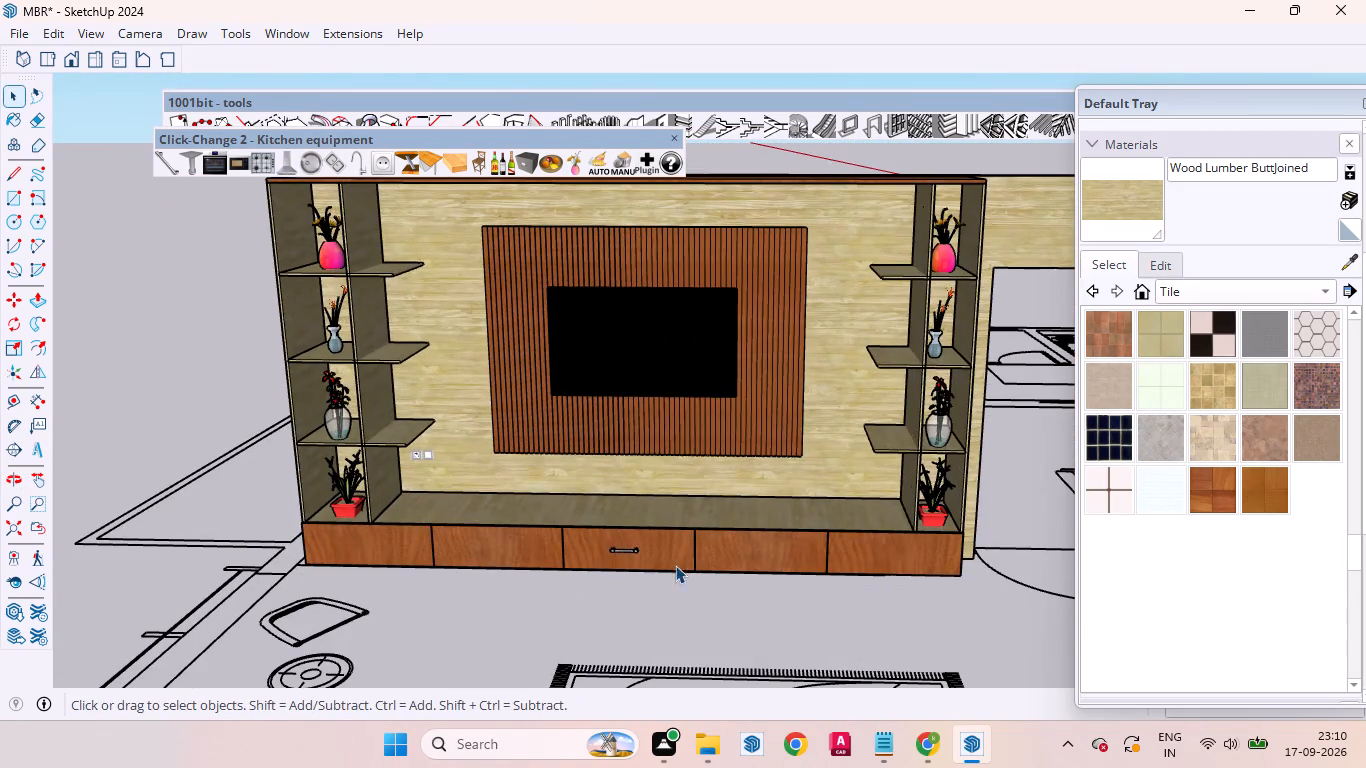
{"action": "middle_click_drag", "start_coordinate": [675, 565], "coordinate": [693, 471]}
Swap the middle drawer's handle for the slim straight bar model of the Click-Change 2 handles.
{"action": "scroll", "coordinate": [619, 537], "scroll_direction": "up", "scroll_amount": 13}
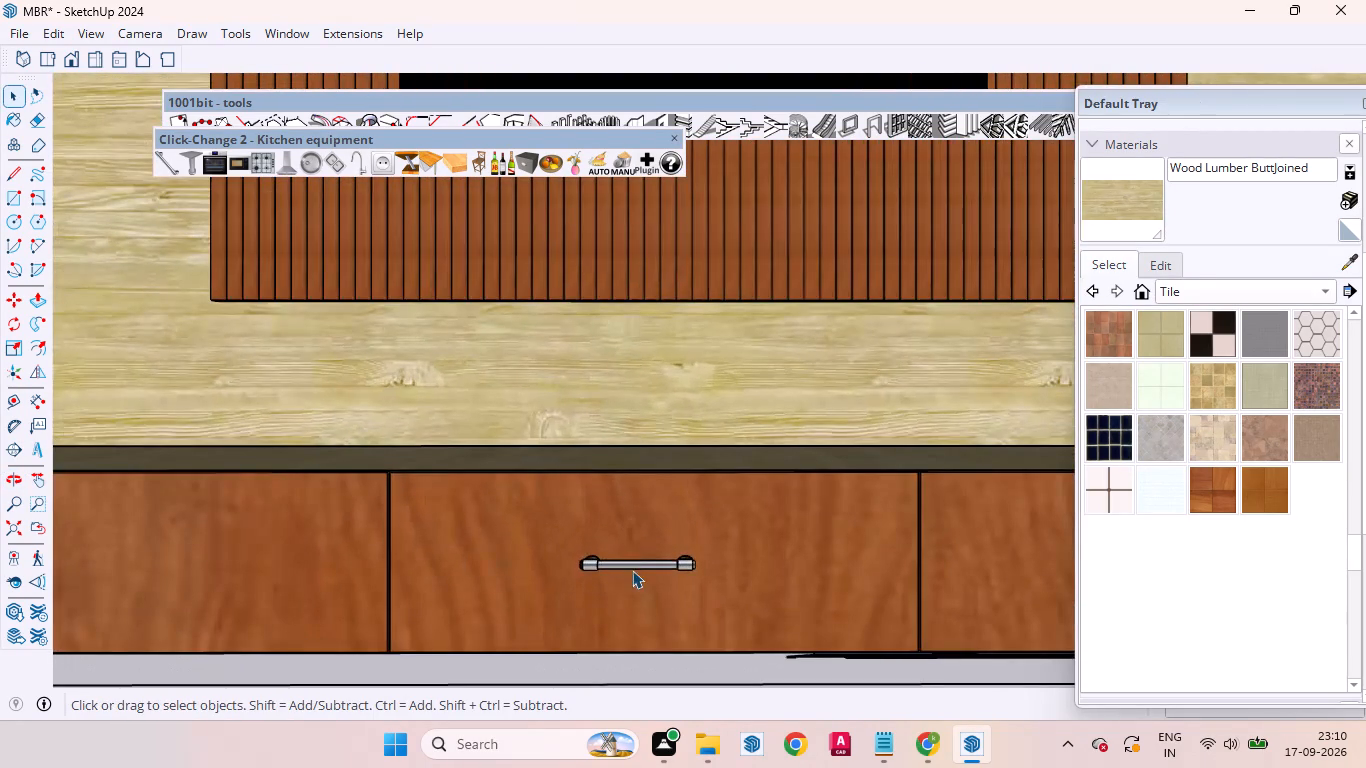
{"action": "left_click", "coordinate": [634, 560]}
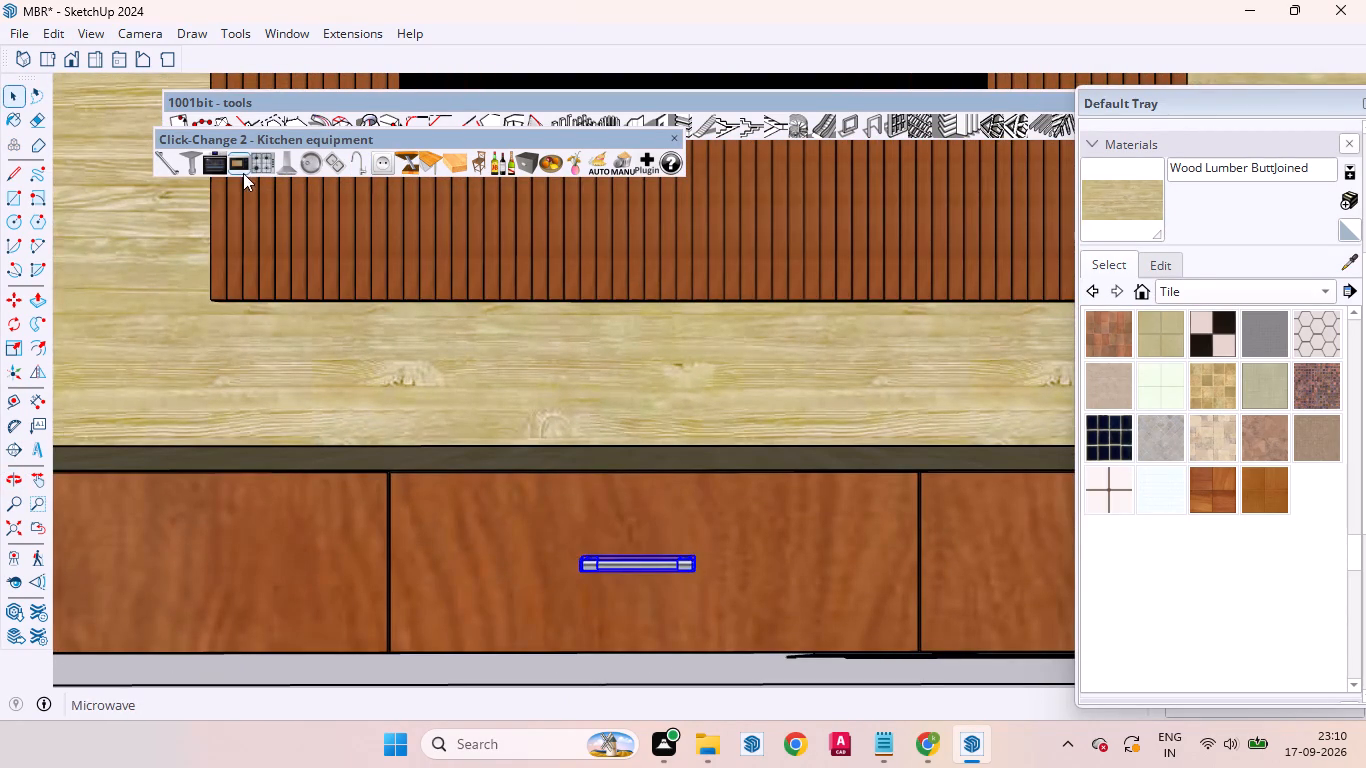
{"action": "left_click", "coordinate": [171, 158]}
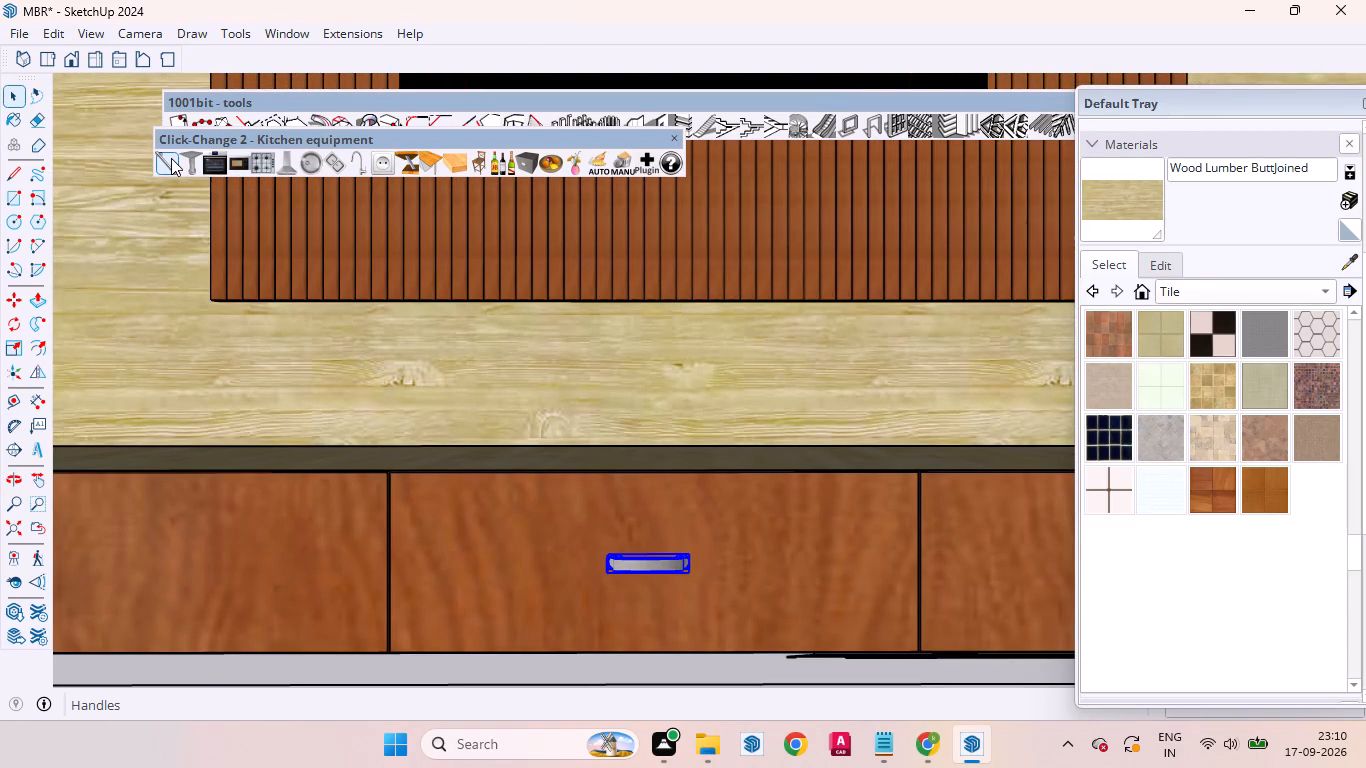
{"action": "left_click", "coordinate": [171, 158]}
{"action": "scroll", "coordinate": [332, 220], "scroll_direction": "down", "scroll_amount": 5}
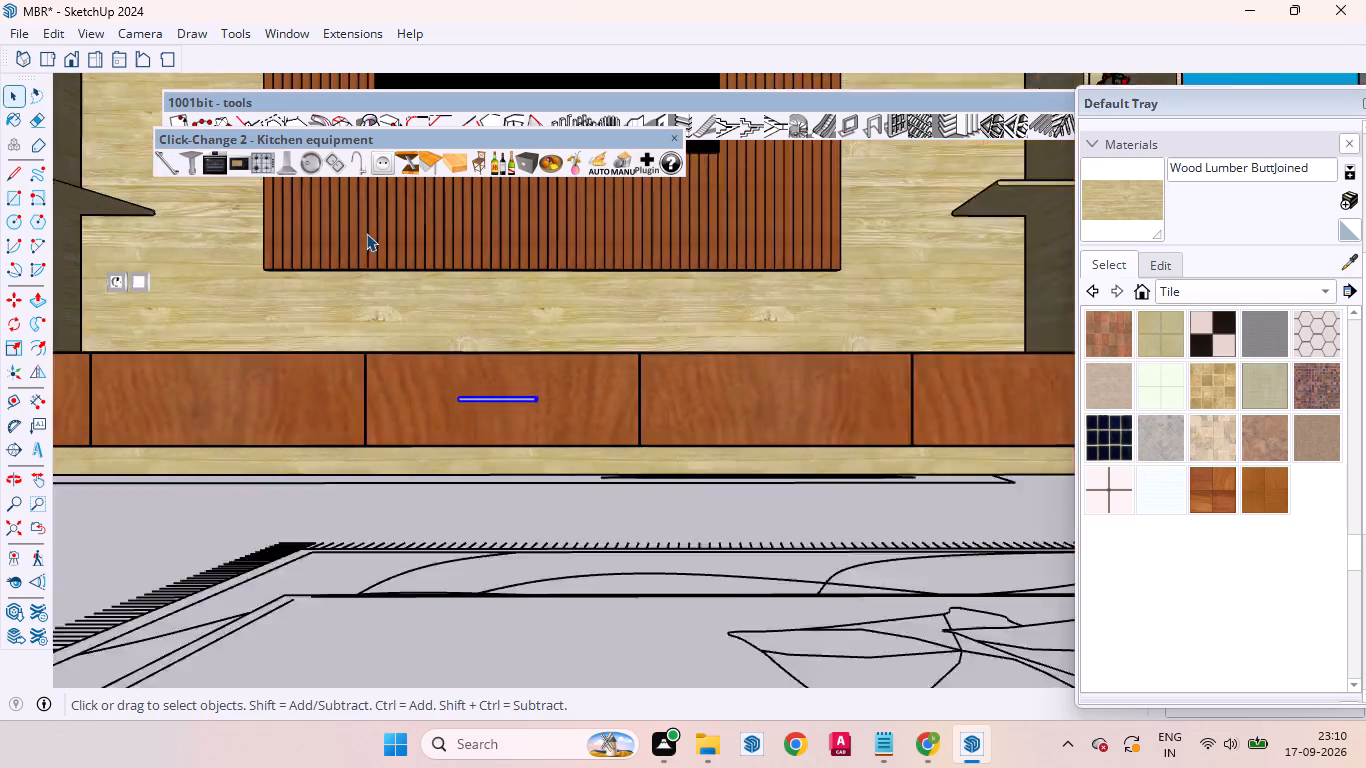
{"action": "scroll", "coordinate": [366, 233], "scroll_direction": "down", "scroll_amount": 8}
{"action": "key", "text": "space"}
{"action": "left_click", "coordinate": [464, 400]}
Examine the slim bar handle's size and position on the middle drawer front.
{"action": "middle_click_drag", "start_coordinate": [440, 336], "coordinate": [465, 458]}
{"action": "scroll", "coordinate": [456, 411], "scroll_direction": "up", "scroll_amount": 1}
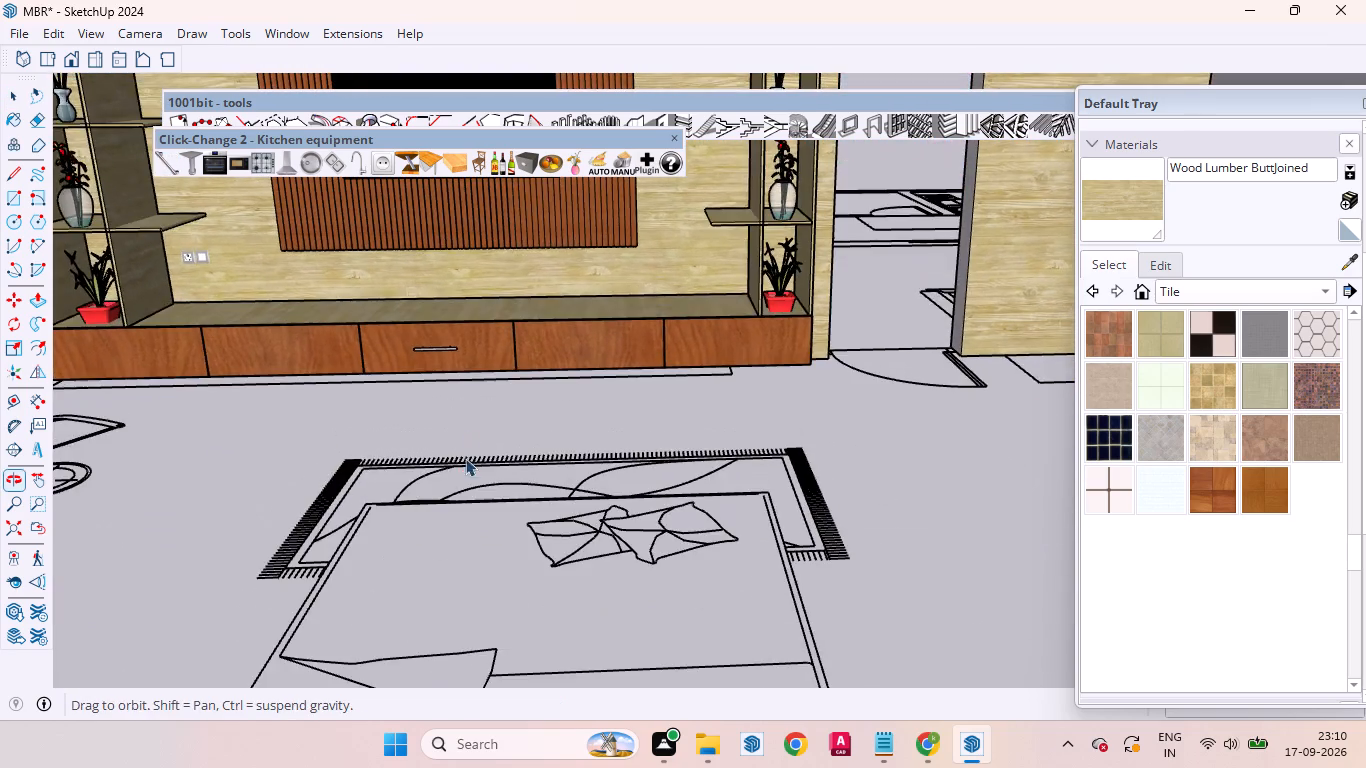
{"action": "scroll", "coordinate": [449, 412], "scroll_direction": "up", "scroll_amount": 6}
{"action": "scroll", "coordinate": [465, 354], "scroll_direction": "down", "scroll_amount": 7}
{"action": "scroll", "coordinate": [389, 377], "scroll_direction": "up", "scroll_amount": 7}
{"action": "scroll", "coordinate": [519, 258], "scroll_direction": "up", "scroll_amount": 6}
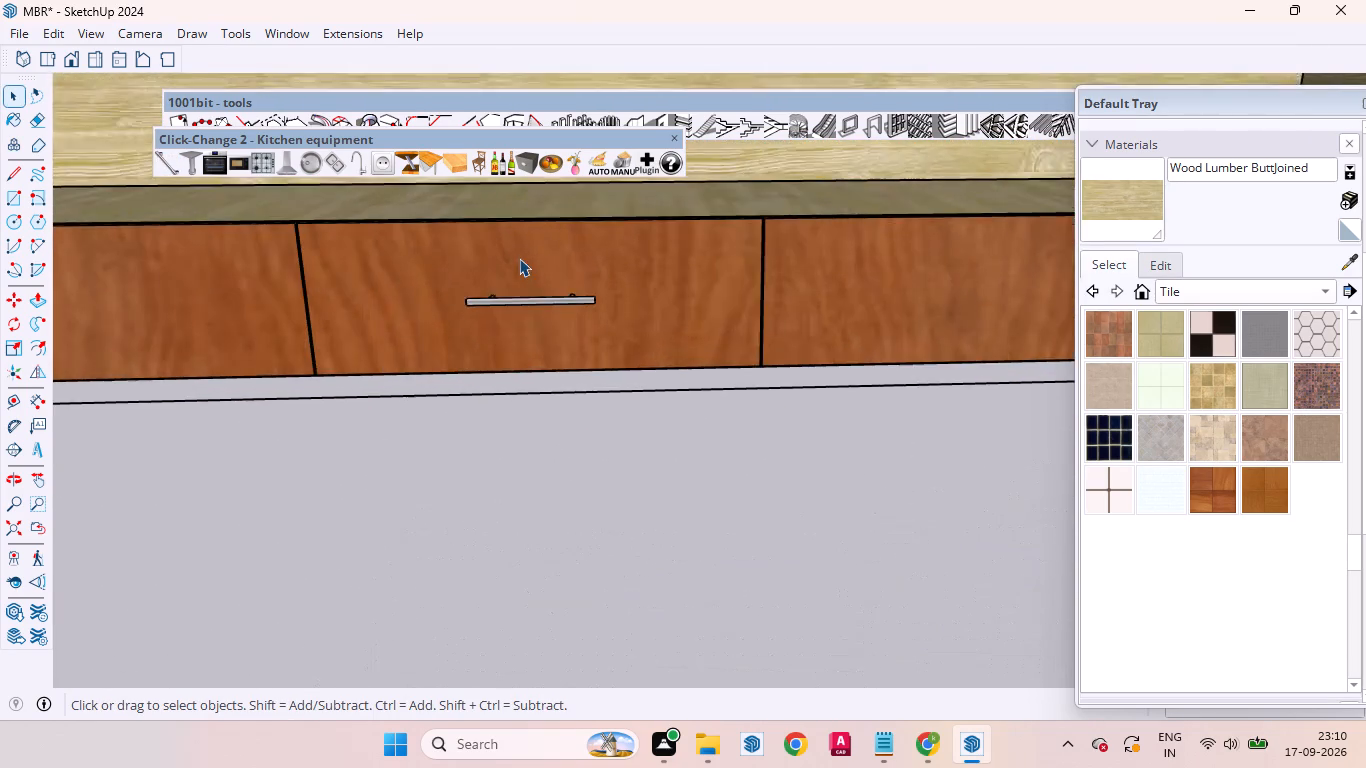
{"action": "middle_click_drag", "start_coordinate": [537, 332], "coordinate": [536, 236]}
{"action": "scroll", "coordinate": [535, 254], "scroll_direction": "up", "scroll_amount": 4}
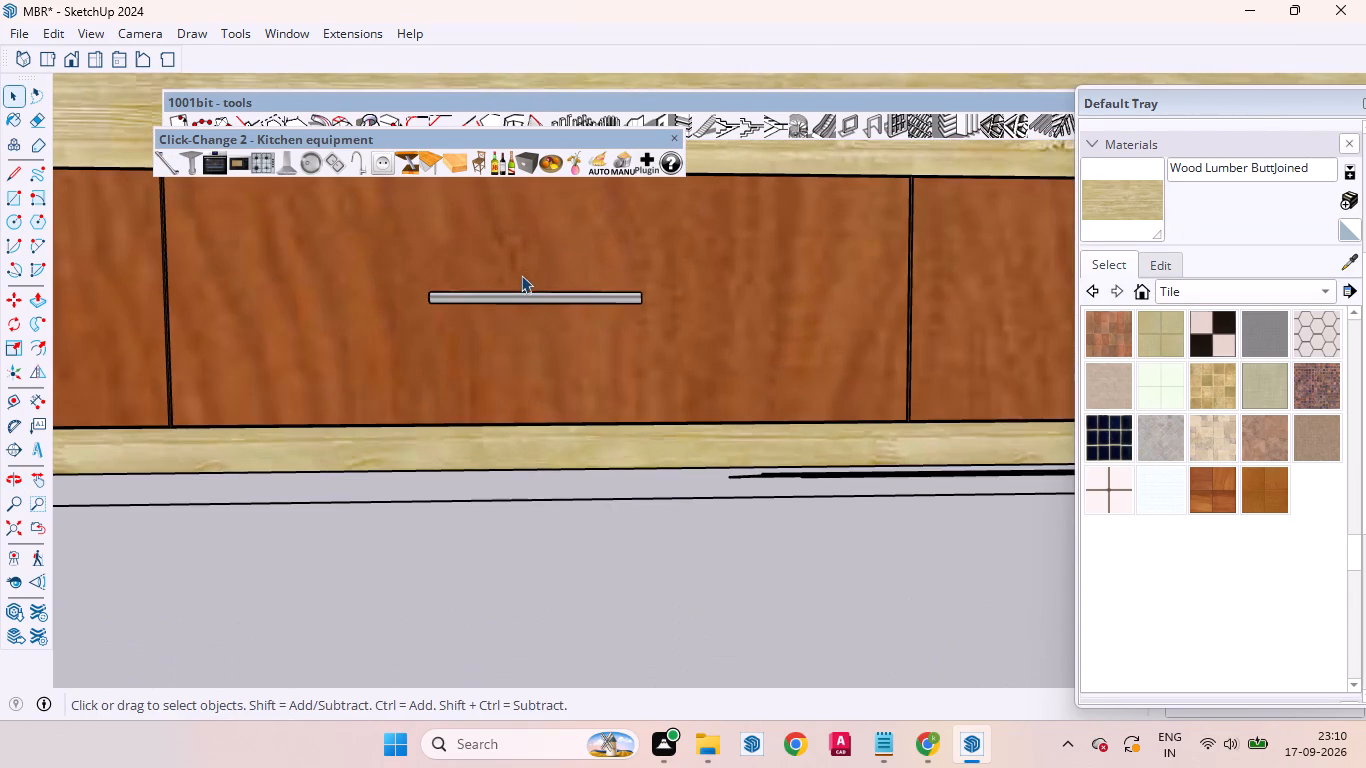
Copy the middle drawer's bar handle horizontally by its back corner onto the adjacent drawer front to the right.
{"action": "left_click", "coordinate": [512, 297]}
{"action": "left_click", "coordinate": [512, 297]}
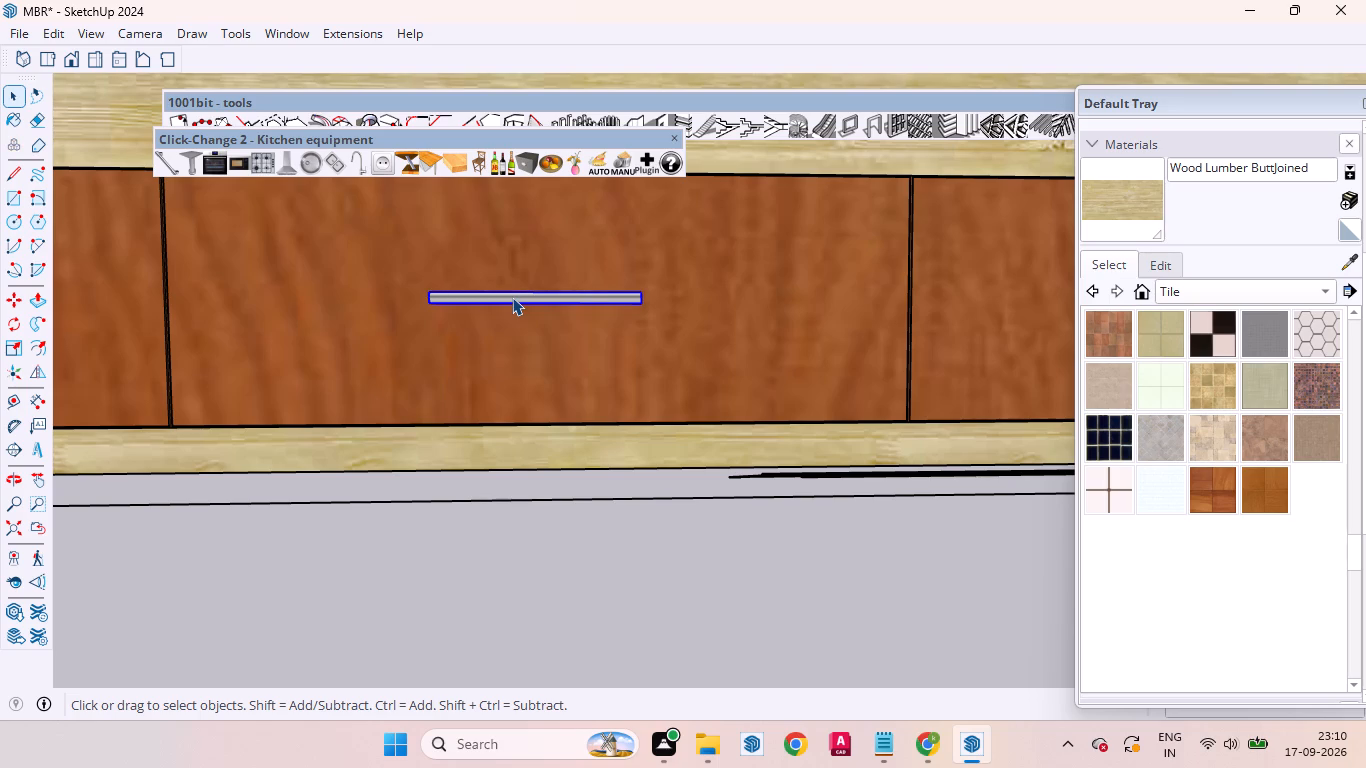
{"action": "key", "text": "m"}
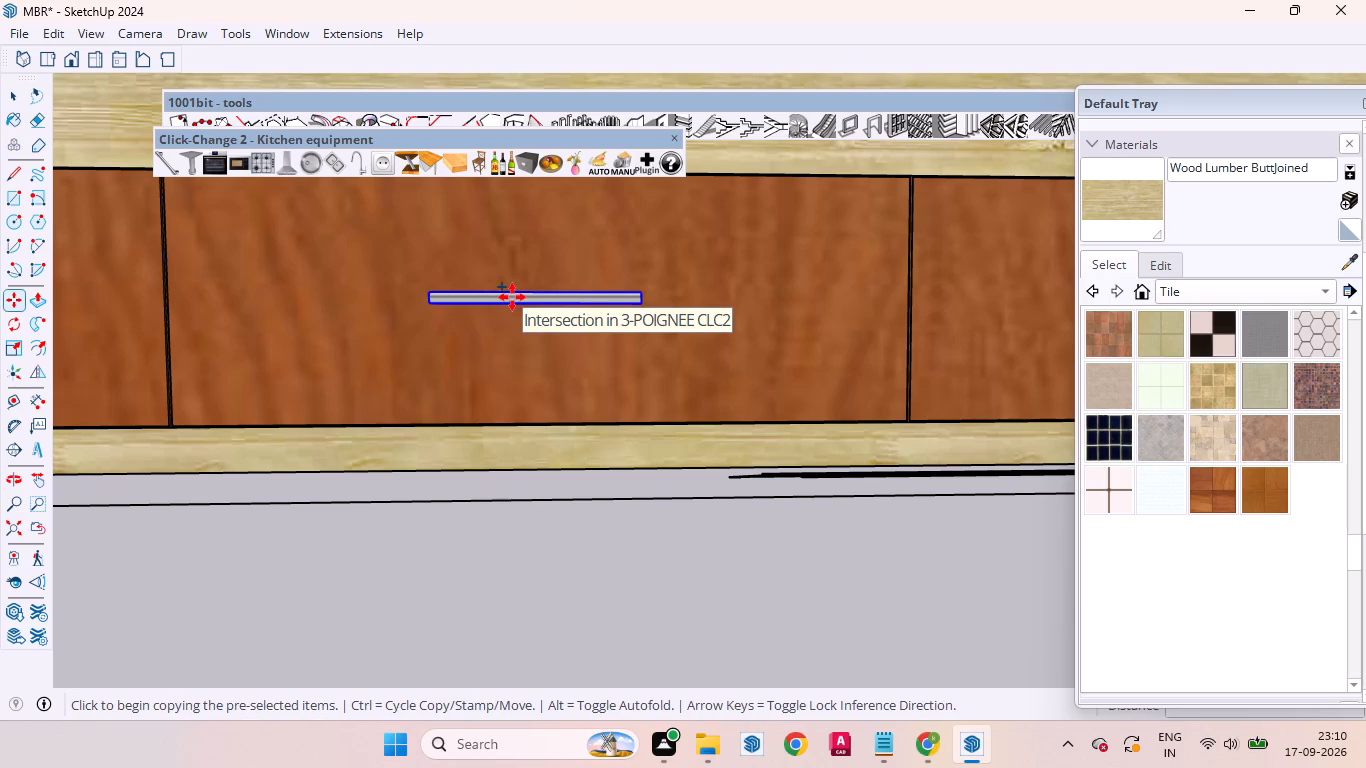
{"action": "scroll", "coordinate": [644, 298], "scroll_direction": "up", "scroll_amount": 17}
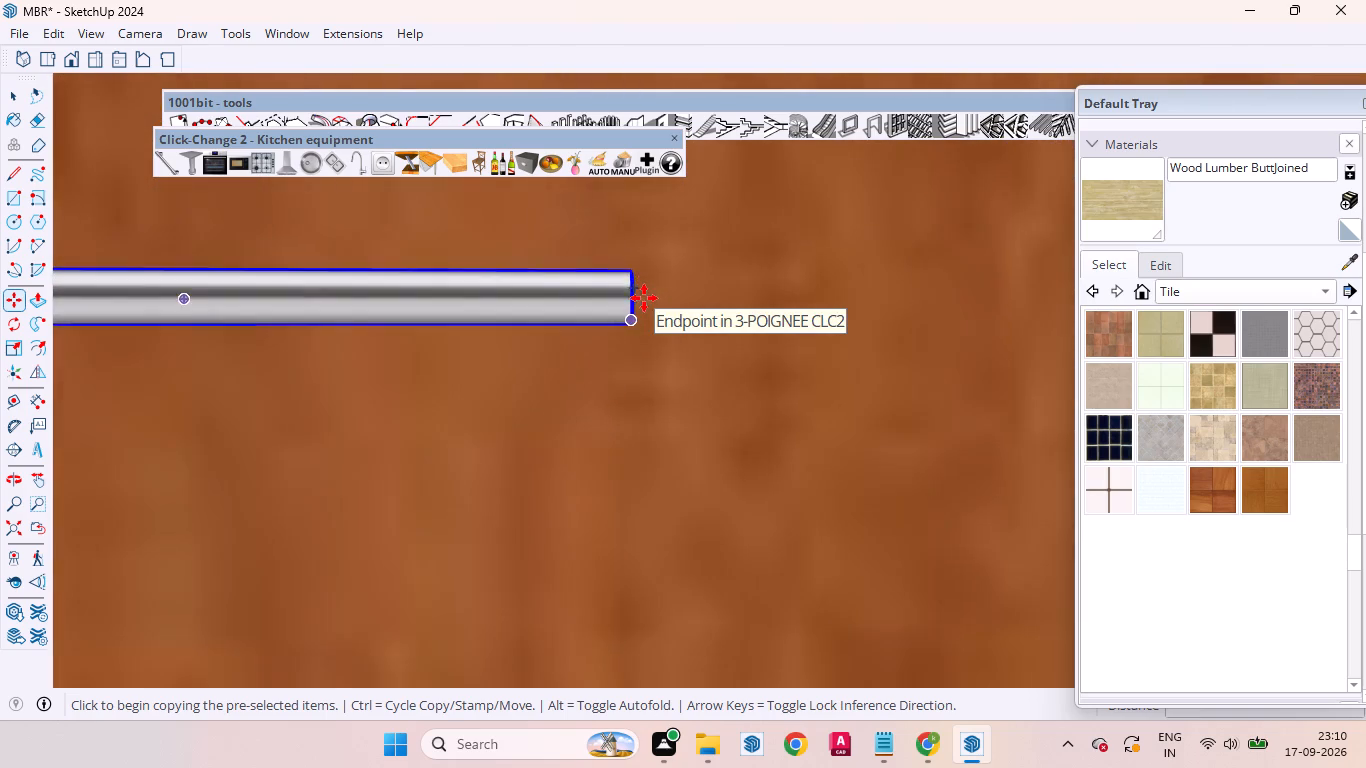
{"action": "scroll", "coordinate": [644, 298], "scroll_direction": "up", "scroll_amount": 4}
{"action": "middle_click_drag", "start_coordinate": [563, 290], "coordinate": [577, 460]}
{"action": "scroll", "coordinate": [517, 328], "scroll_direction": "down", "scroll_amount": 12}
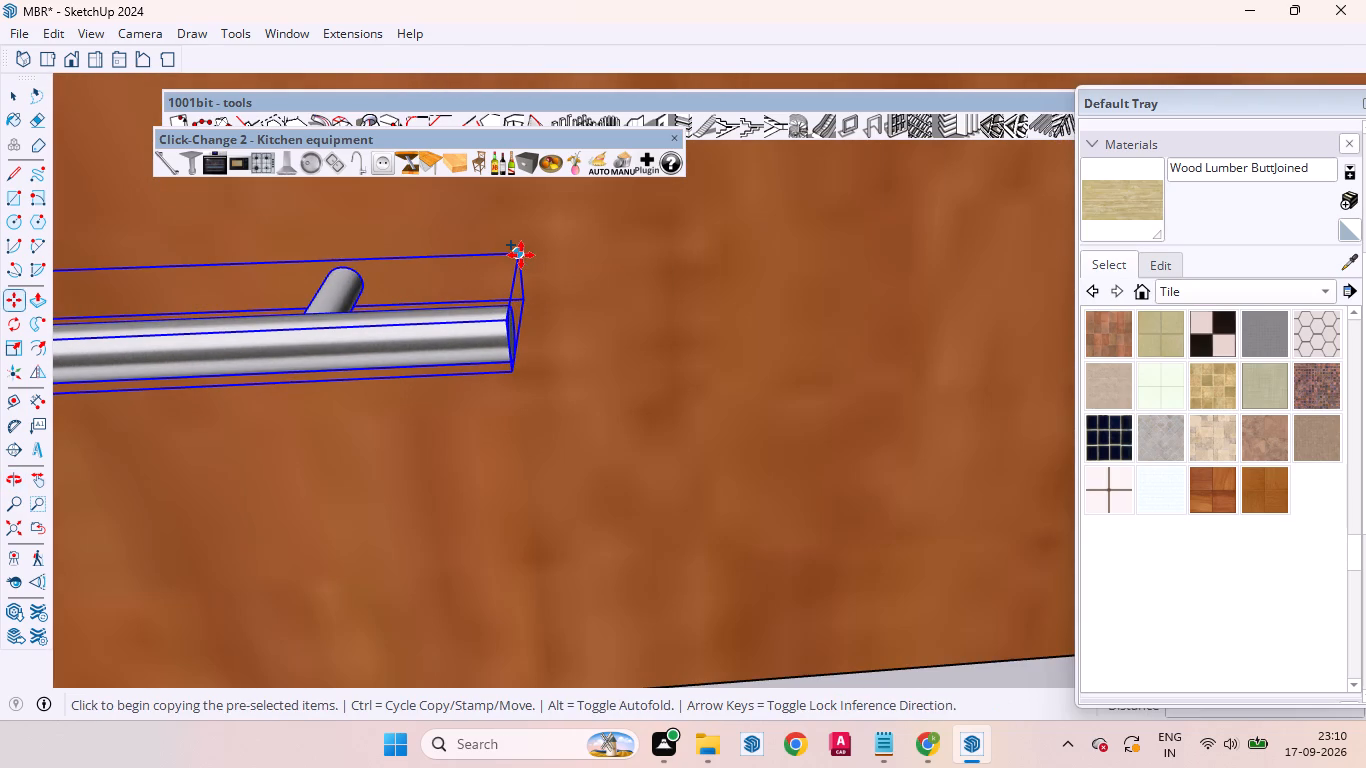
{"action": "left_click", "coordinate": [521, 255]}
{"action": "scroll", "coordinate": [630, 257], "scroll_direction": "down", "scroll_amount": 20}
{"action": "scroll", "coordinate": [630, 257], "scroll_direction": "down", "scroll_amount": 8}
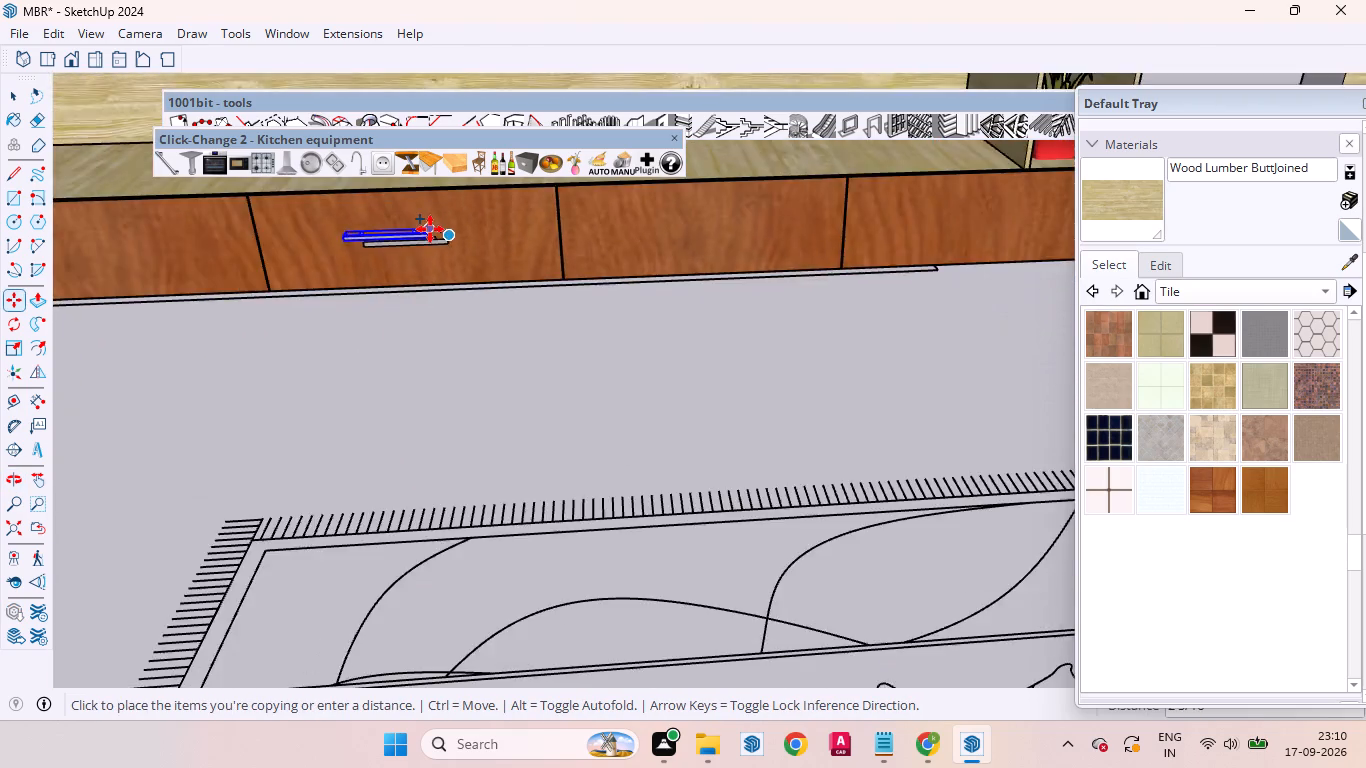
{"action": "scroll", "coordinate": [430, 229], "scroll_direction": "down", "scroll_amount": 3}
{"action": "scroll", "coordinate": [430, 229], "scroll_direction": "up", "scroll_amount": 1}
{"action": "scroll", "coordinate": [430, 229], "scroll_direction": "down", "scroll_amount": 3}
{"action": "middle_click_drag", "start_coordinate": [501, 260], "coordinate": [490, 179]}
{"action": "scroll", "coordinate": [582, 199], "scroll_direction": "up", "scroll_amount": 4}
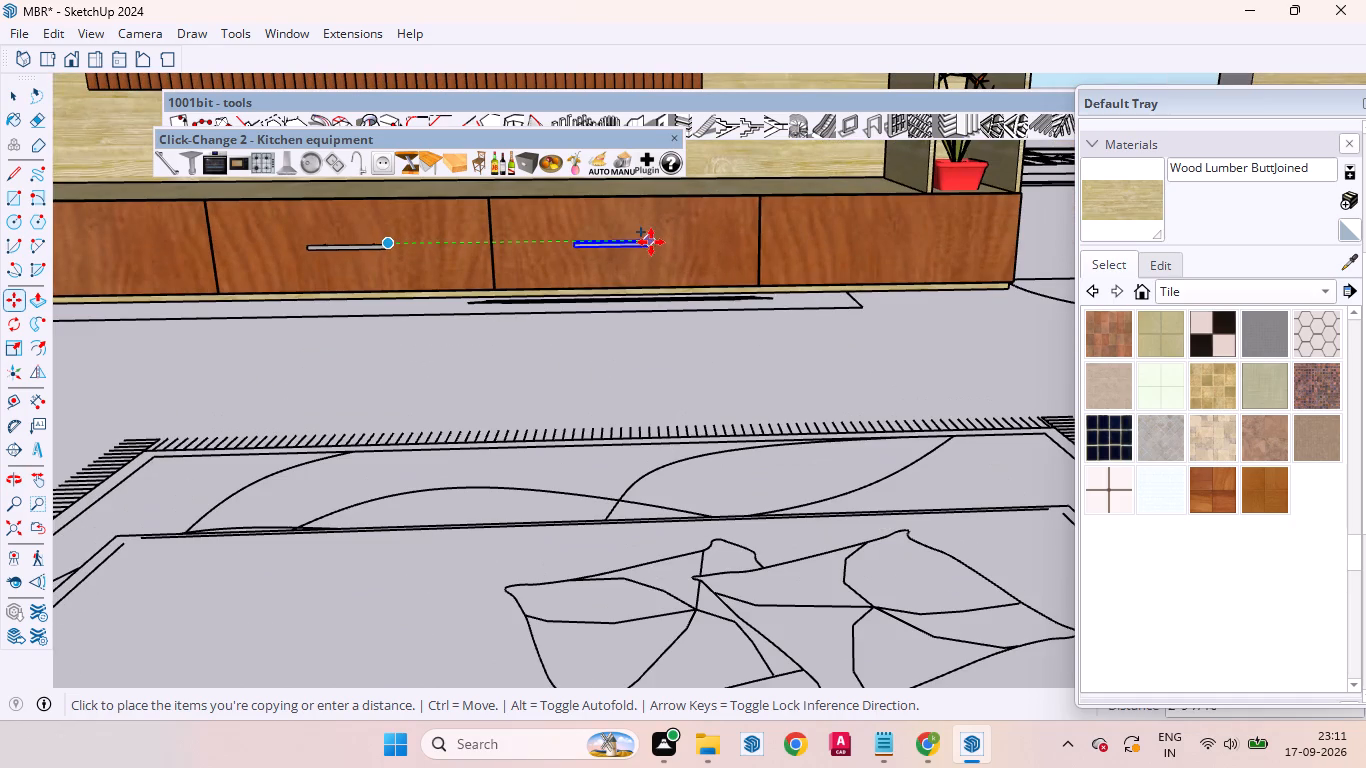
{"action": "left_click", "coordinate": [673, 238]}
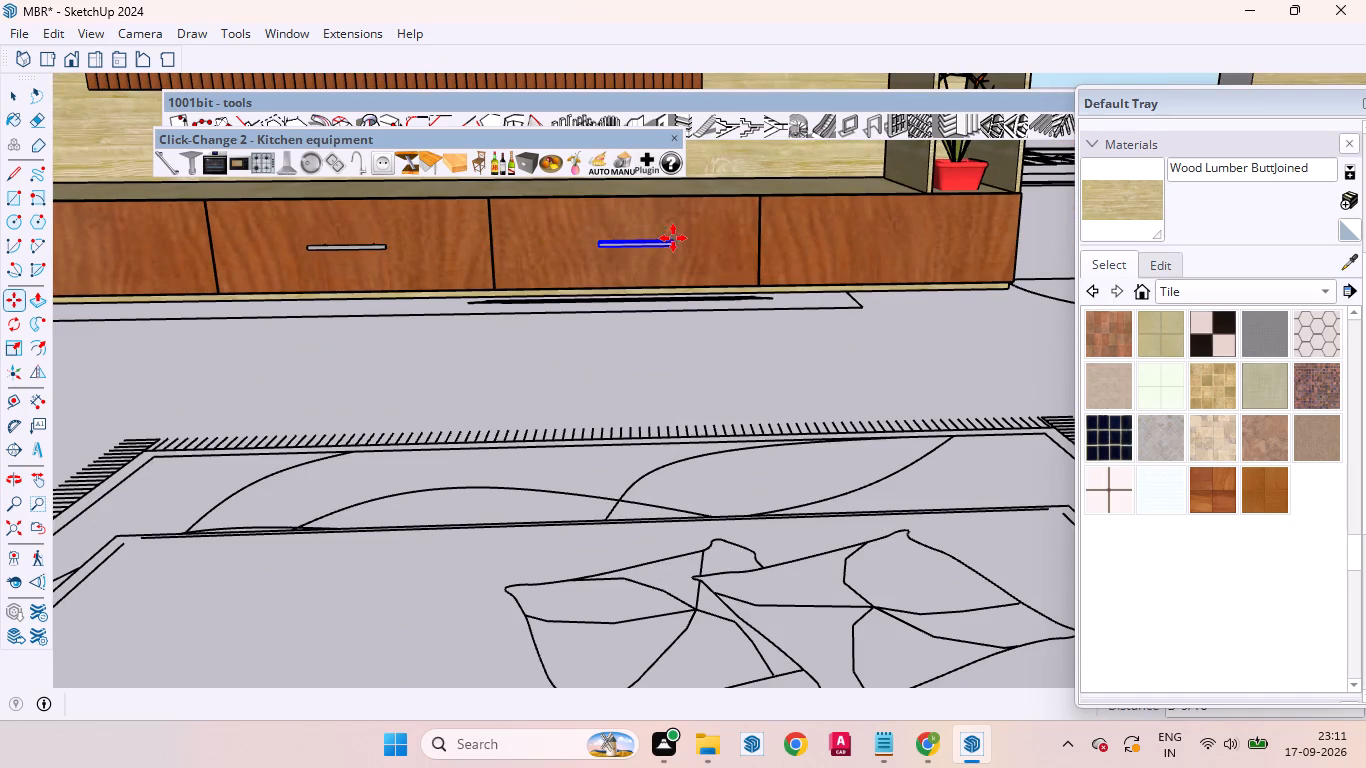
Copy the handle from the fourth drawer front horizontally onto the rightmost drawer front.
{"action": "scroll", "coordinate": [688, 221], "scroll_direction": "down", "scroll_amount": 5}
{"action": "scroll", "coordinate": [706, 222], "scroll_direction": "up", "scroll_amount": 6}
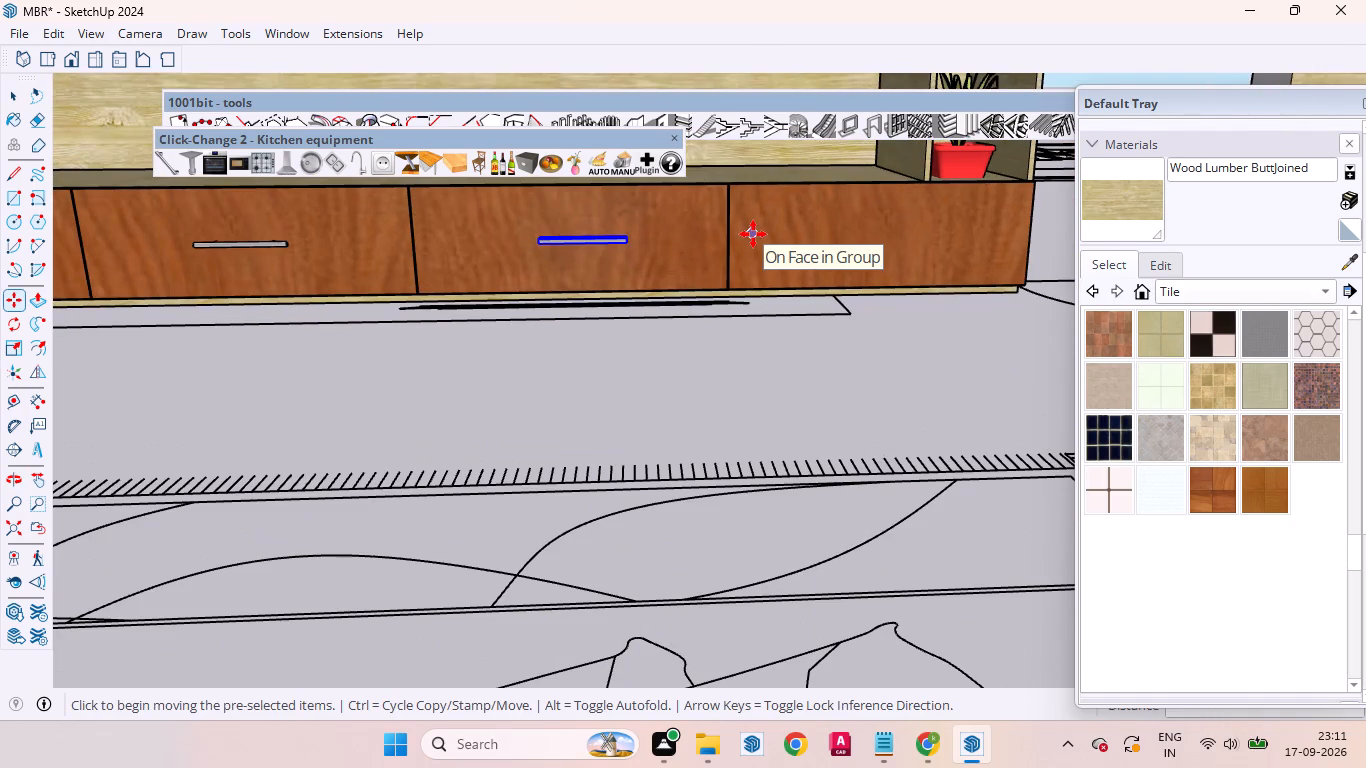
{"action": "scroll", "coordinate": [626, 228], "scroll_direction": "up", "scroll_amount": 14}
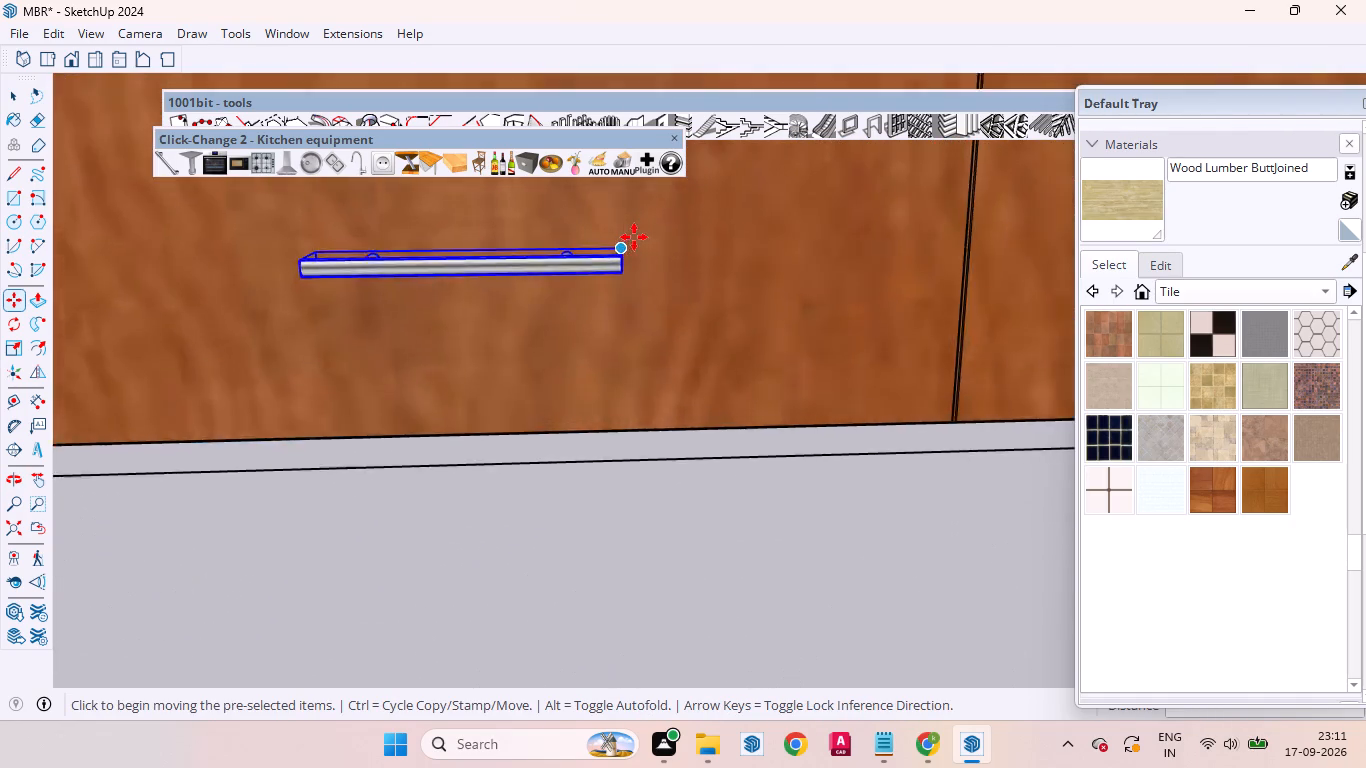
{"action": "scroll", "coordinate": [634, 237], "scroll_direction": "up", "scroll_amount": 3}
{"action": "left_click", "coordinate": [609, 254]}
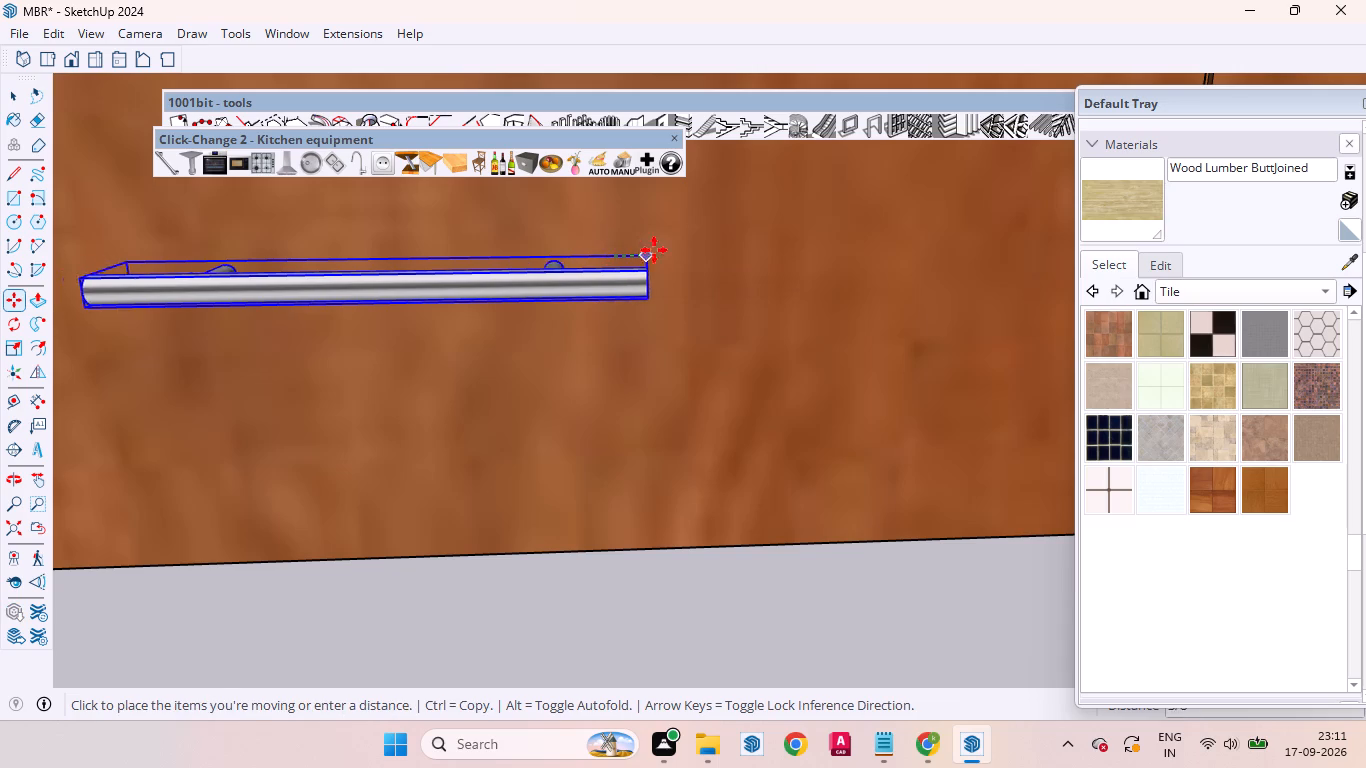
{"action": "scroll", "coordinate": [568, 249], "scroll_direction": "down", "scroll_amount": 20}
{"action": "scroll", "coordinate": [568, 249], "scroll_direction": "down", "scroll_amount": 2}
{"action": "scroll", "coordinate": [570, 228], "scroll_direction": "up", "scroll_amount": 1}
{"action": "scroll", "coordinate": [570, 228], "scroll_direction": "down", "scroll_amount": 3}
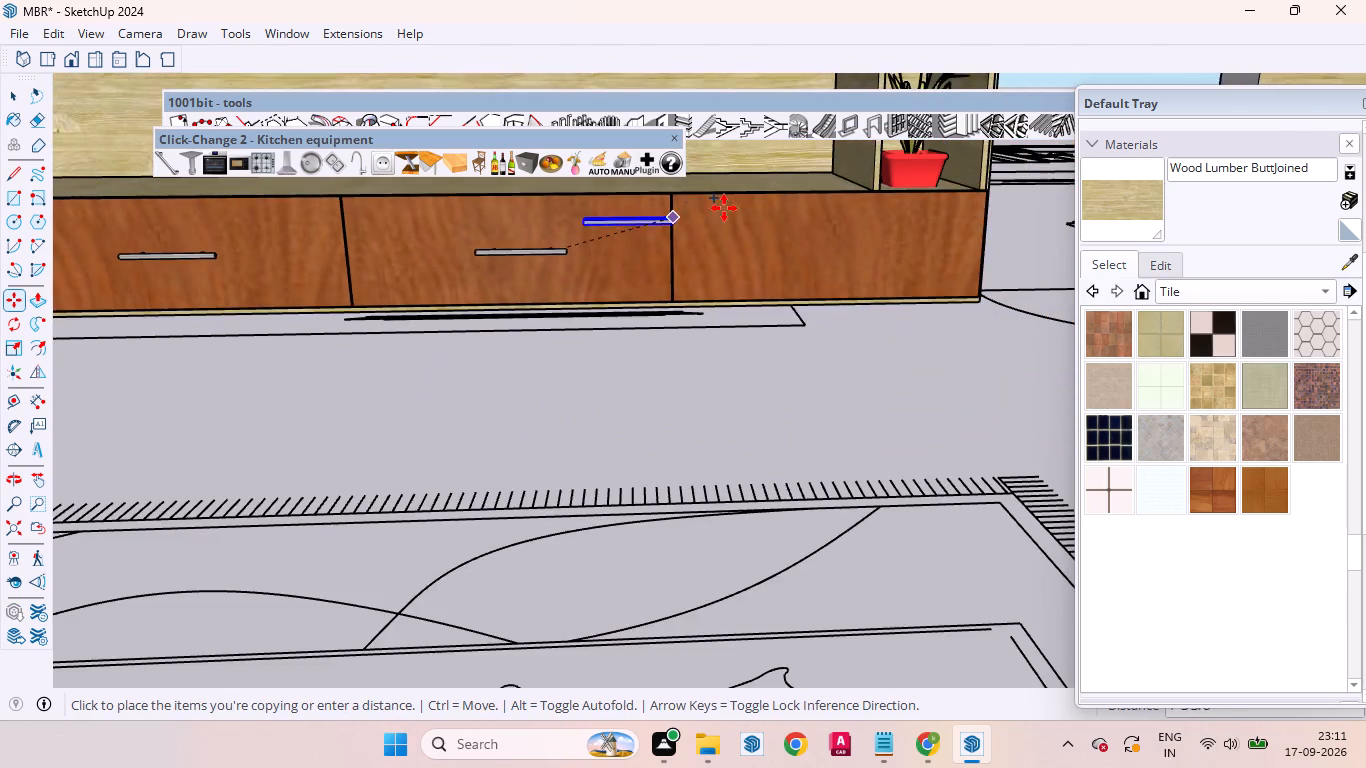
{"action": "scroll", "coordinate": [799, 214], "scroll_direction": "up", "scroll_amount": 4}
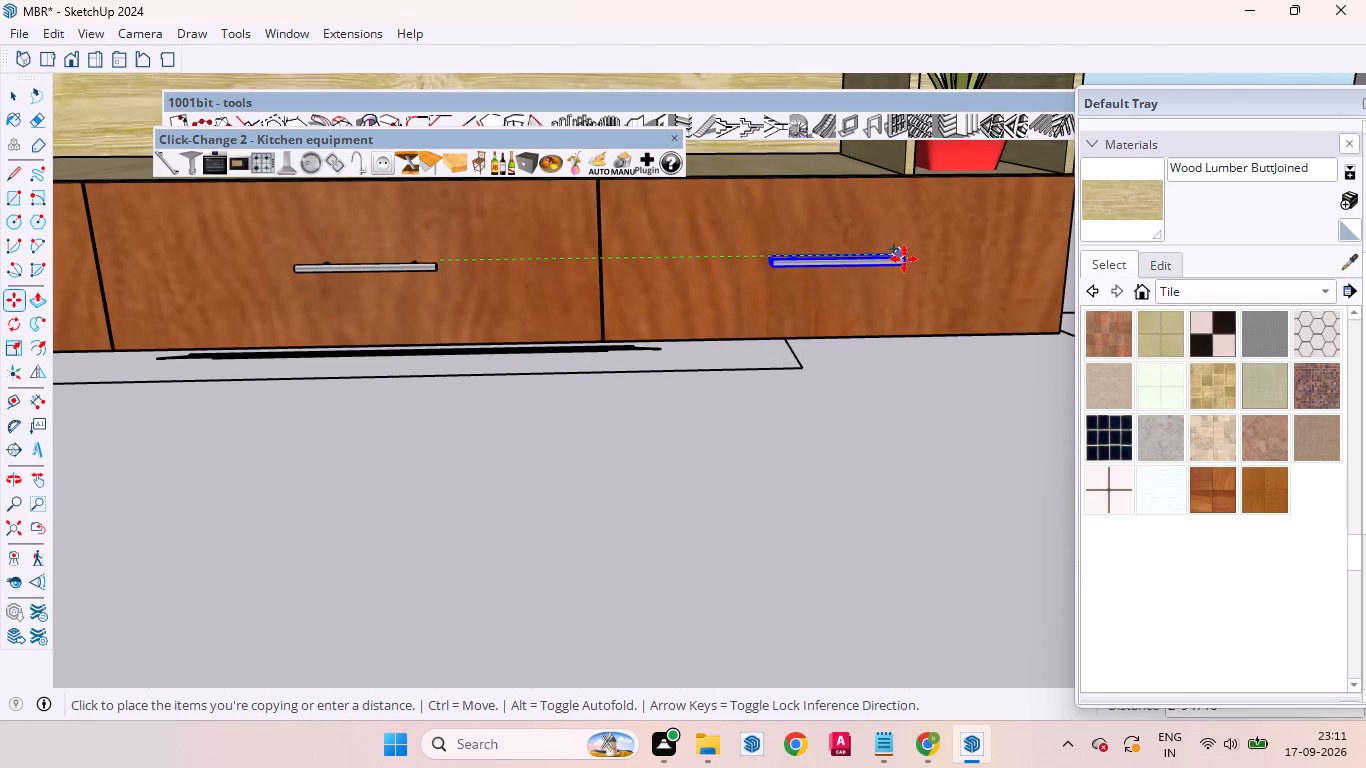
{"action": "left_click", "coordinate": [909, 259]}
{"action": "scroll", "coordinate": [800, 245], "scroll_direction": "down", "scroll_amount": 13}
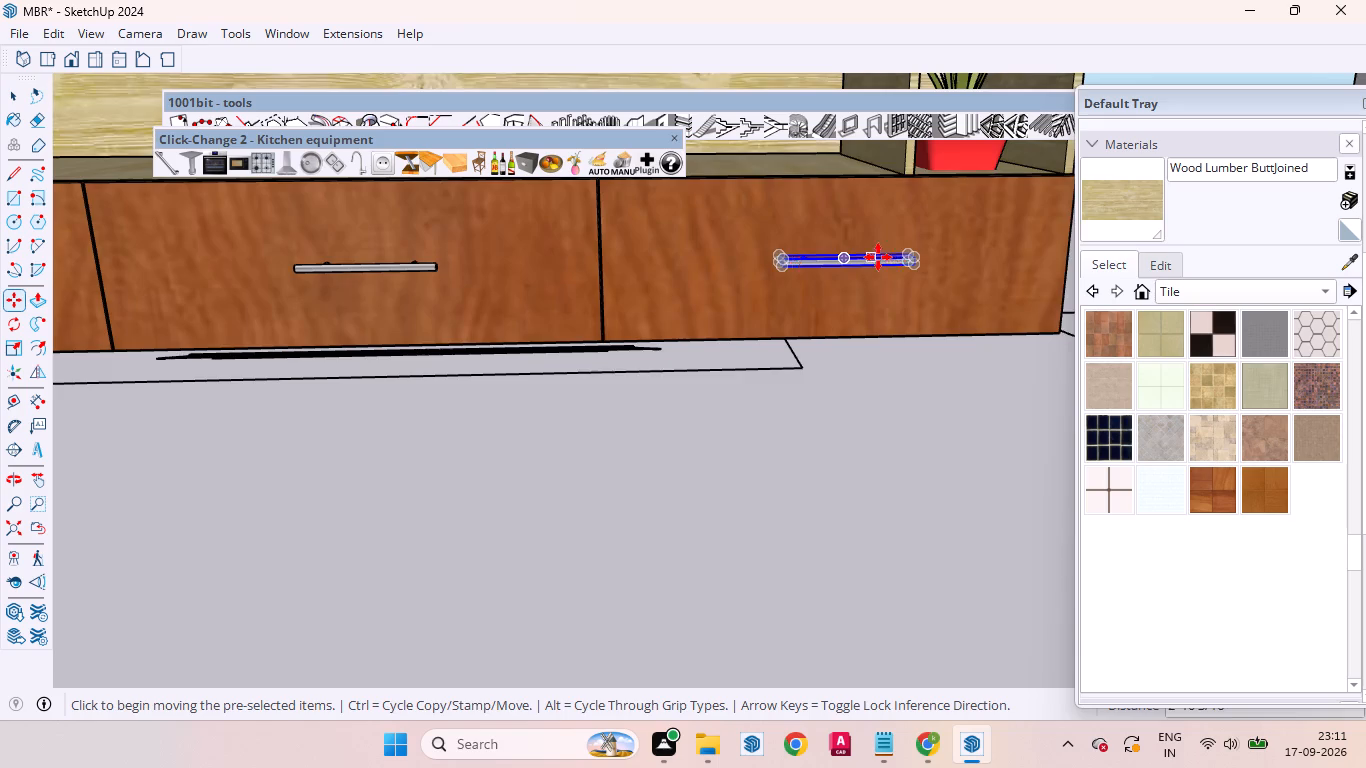
{"action": "key", "text": "Escape"}
Copy the middle drawer's bar handle horizontally by its back corner onto the adjacent drawer front to the left.
{"action": "scroll", "coordinate": [715, 283], "scroll_direction": "down", "scroll_amount": 15}
{"action": "scroll", "coordinate": [633, 349], "scroll_direction": "up", "scroll_amount": 4}
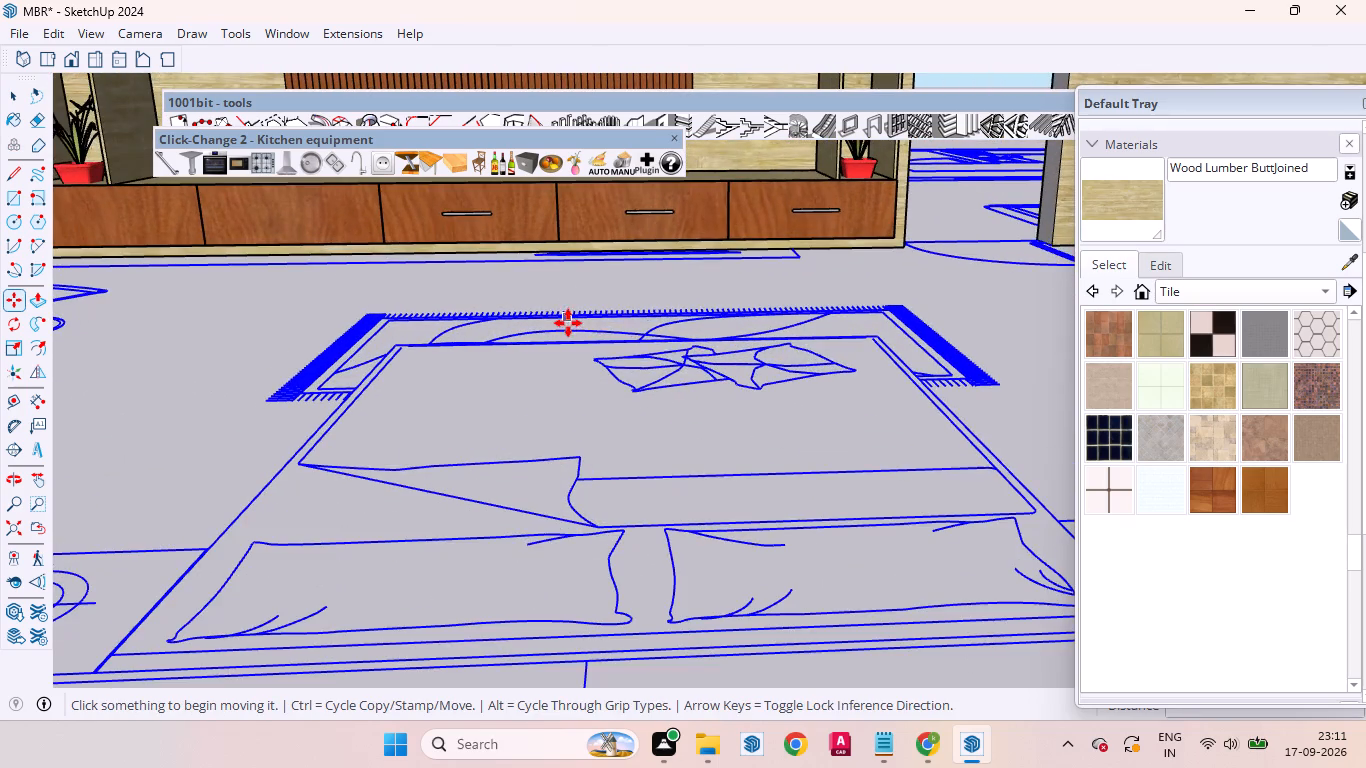
{"action": "scroll", "coordinate": [623, 269], "scroll_direction": "down", "scroll_amount": 14}
{"action": "middle_click_drag", "start_coordinate": [538, 325], "coordinate": [532, 276]}
{"action": "scroll", "coordinate": [505, 265], "scroll_direction": "up", "scroll_amount": 2}
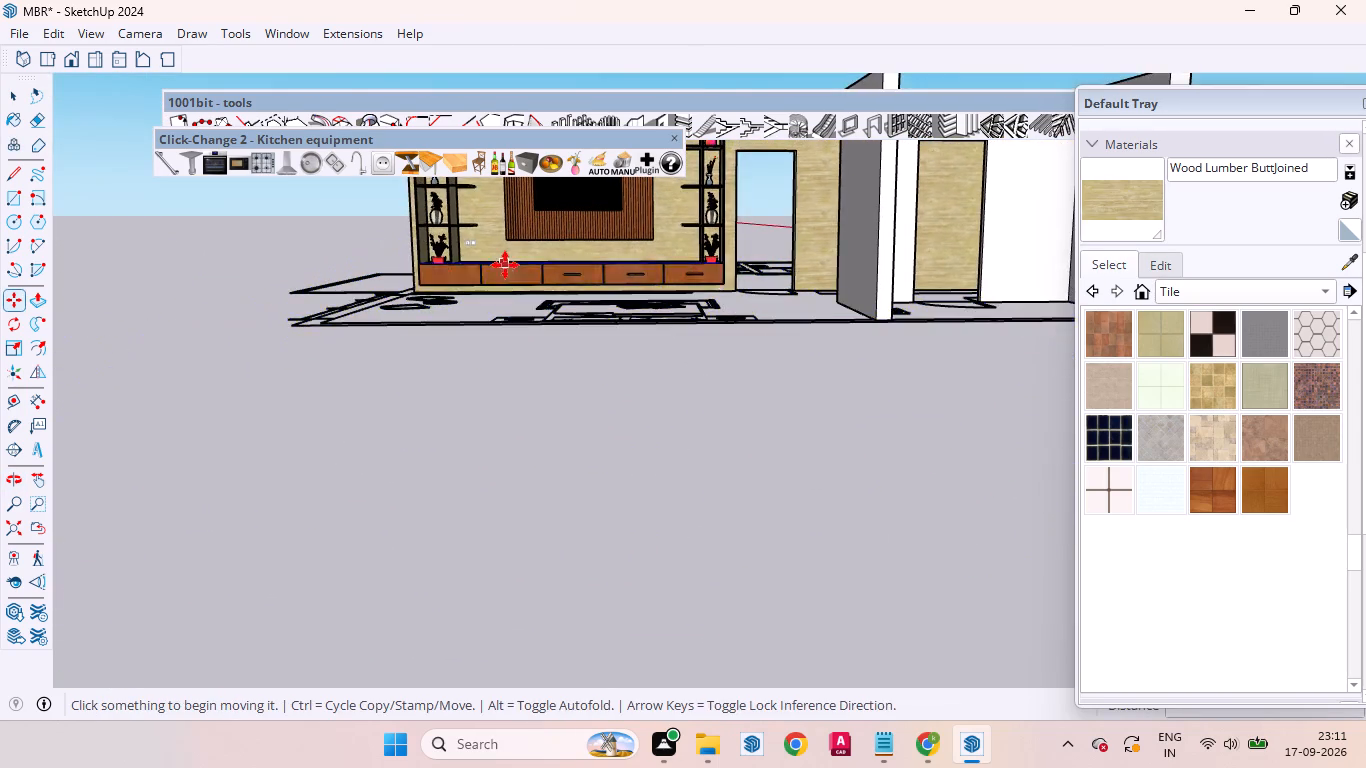
{"action": "scroll", "coordinate": [505, 265], "scroll_direction": "up", "scroll_amount": 11}
{"action": "scroll", "coordinate": [591, 378], "scroll_direction": "down", "scroll_amount": 7}
{"action": "scroll", "coordinate": [579, 356], "scroll_direction": "up", "scroll_amount": 8}
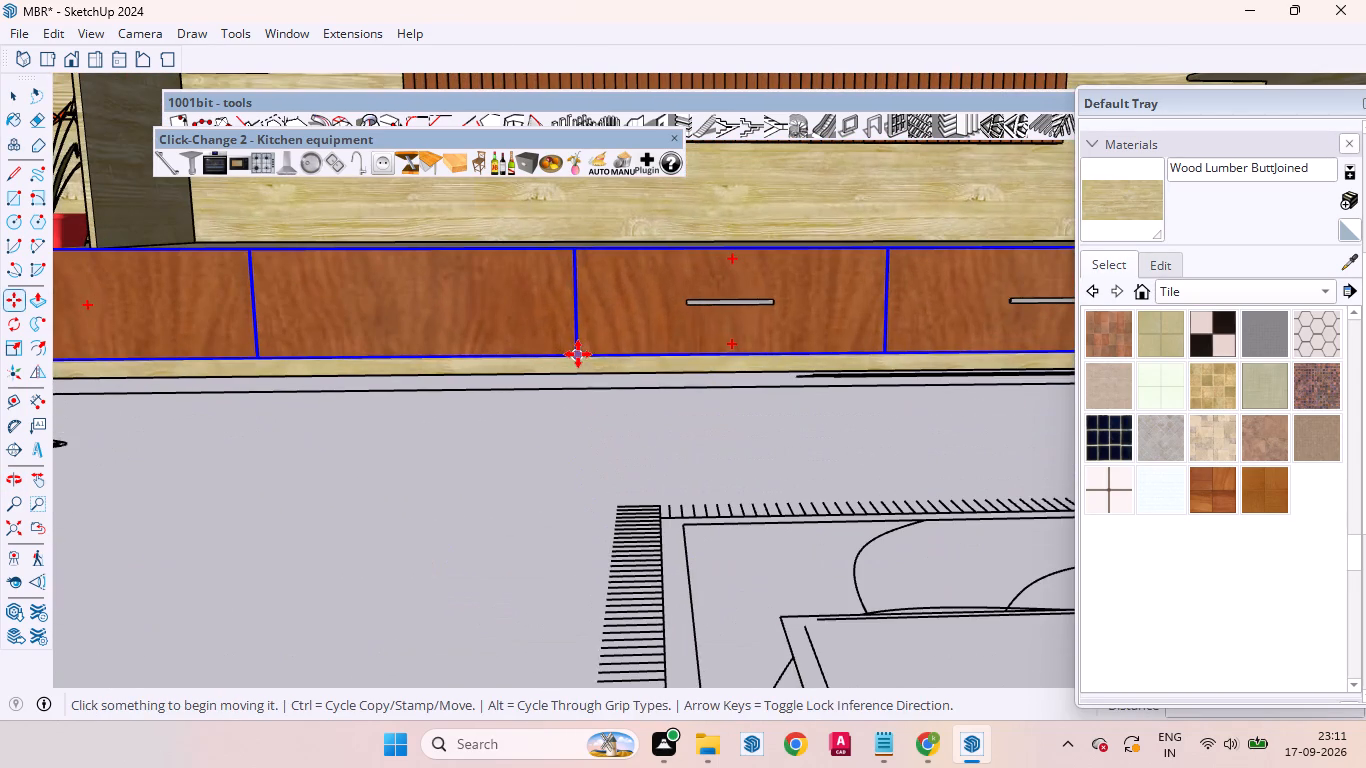
{"action": "key", "text": "space"}
{"action": "scroll", "coordinate": [658, 313], "scroll_direction": "up", "scroll_amount": 4}
{"action": "left_click", "coordinate": [721, 299]}
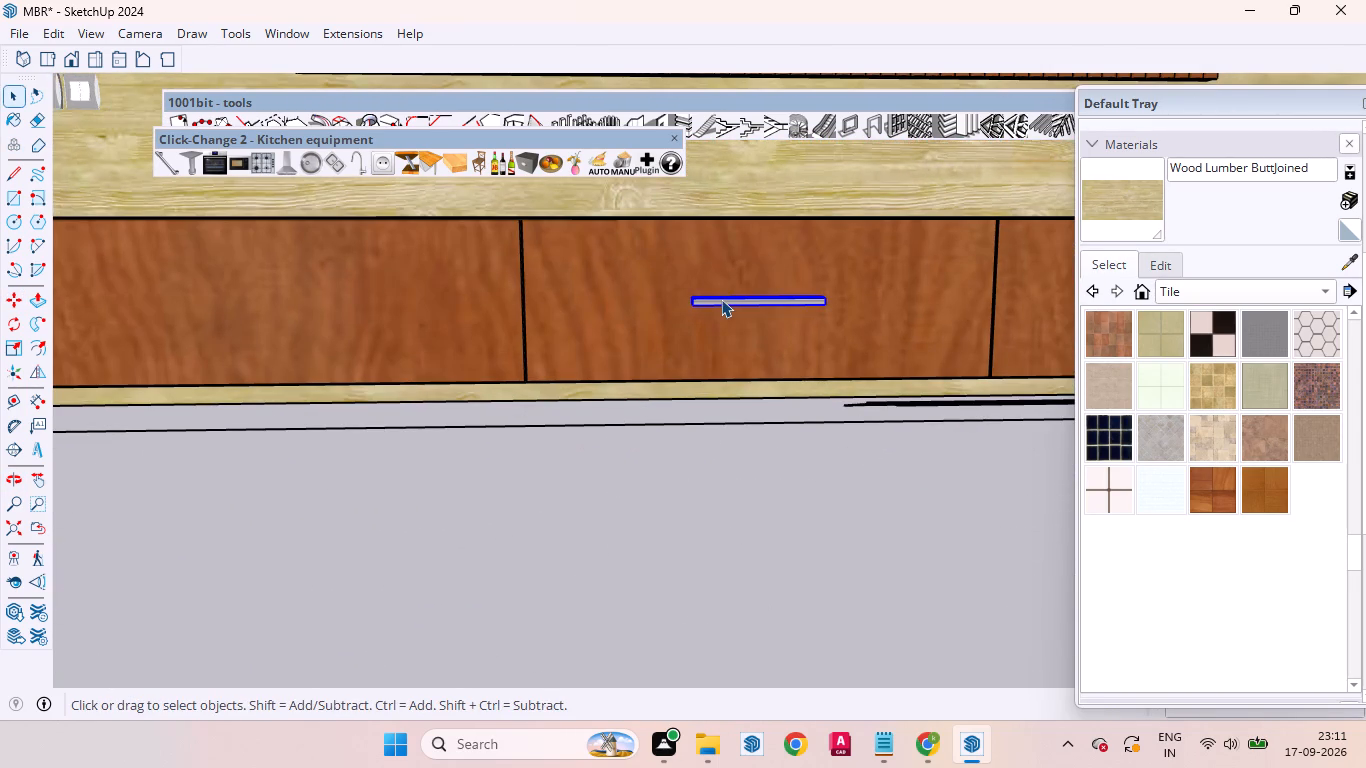
{"action": "key", "text": "m"}
{"action": "scroll", "coordinate": [672, 306], "scroll_direction": "up", "scroll_amount": 7}
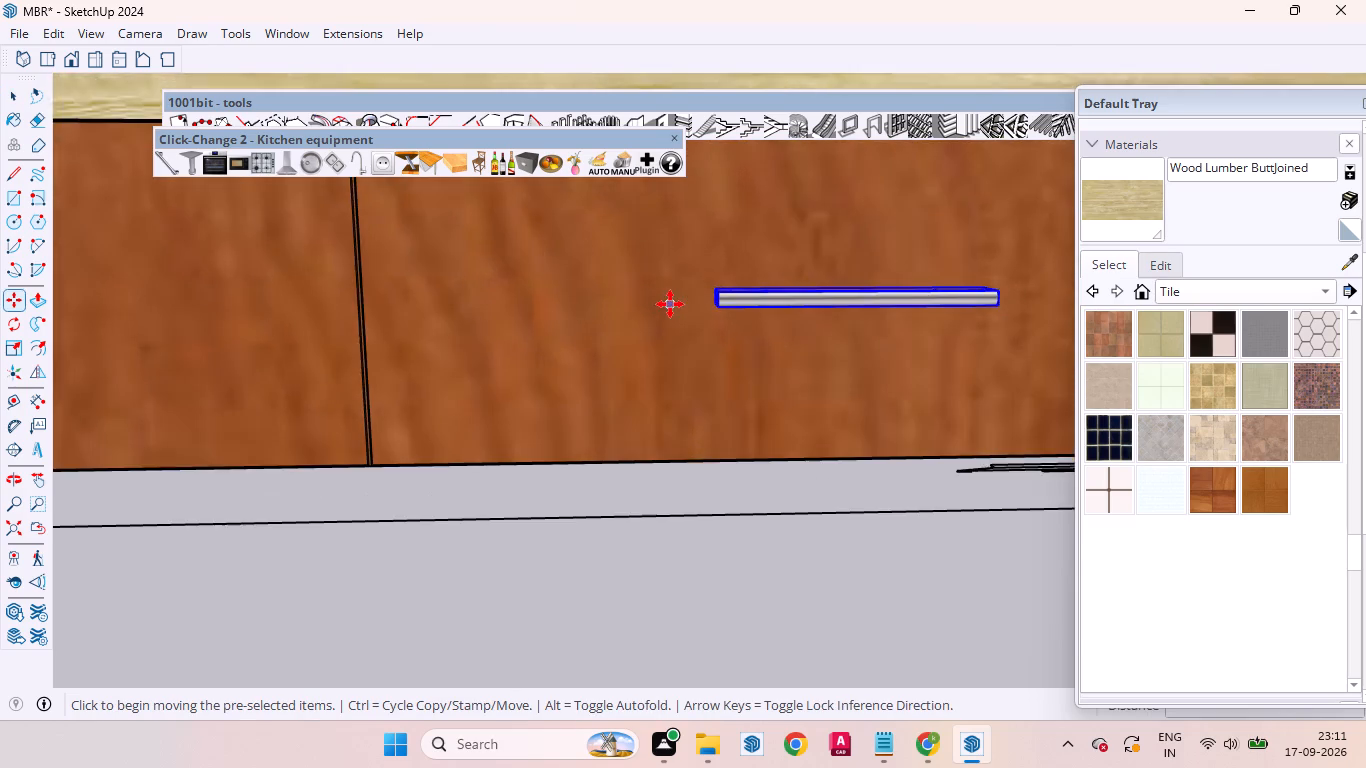
{"action": "scroll", "coordinate": [692, 285], "scroll_direction": "up", "scroll_amount": 14}
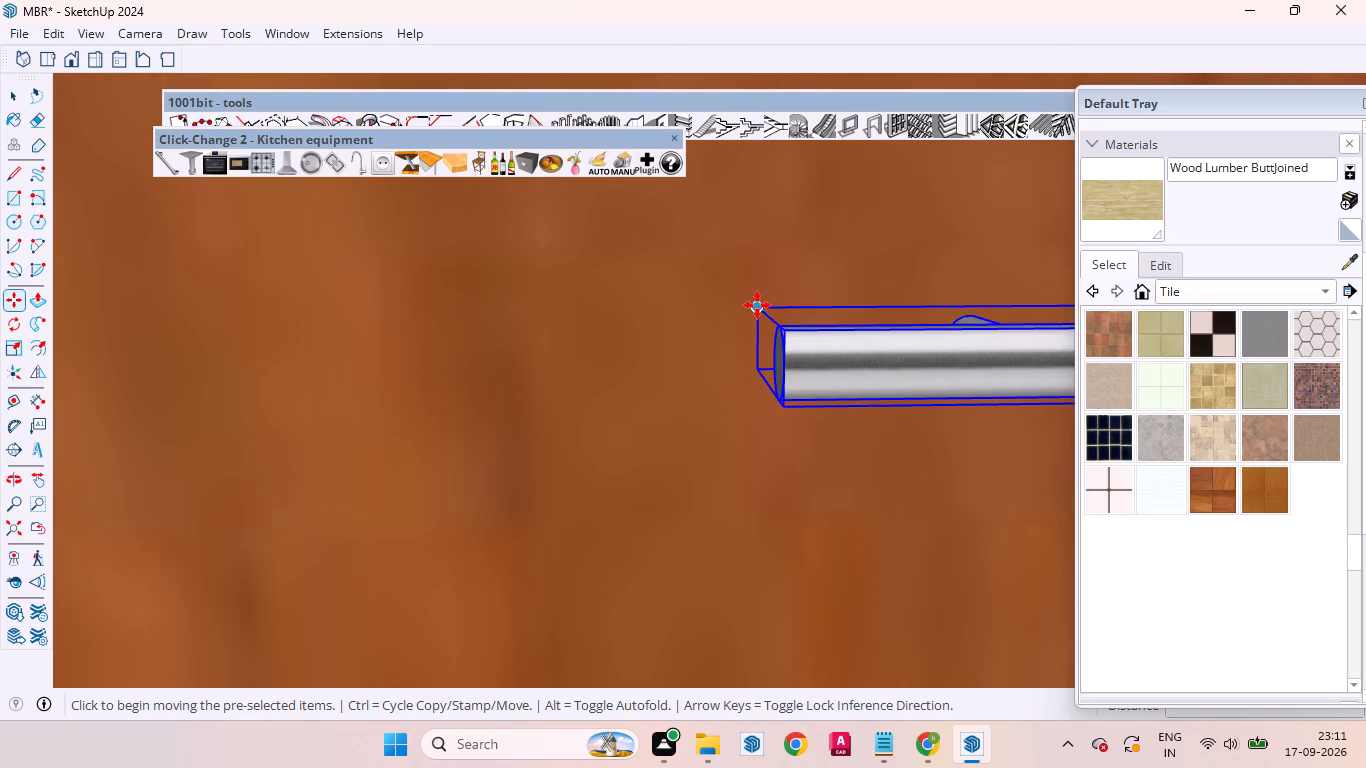
{"action": "left_click", "coordinate": [757, 305]}
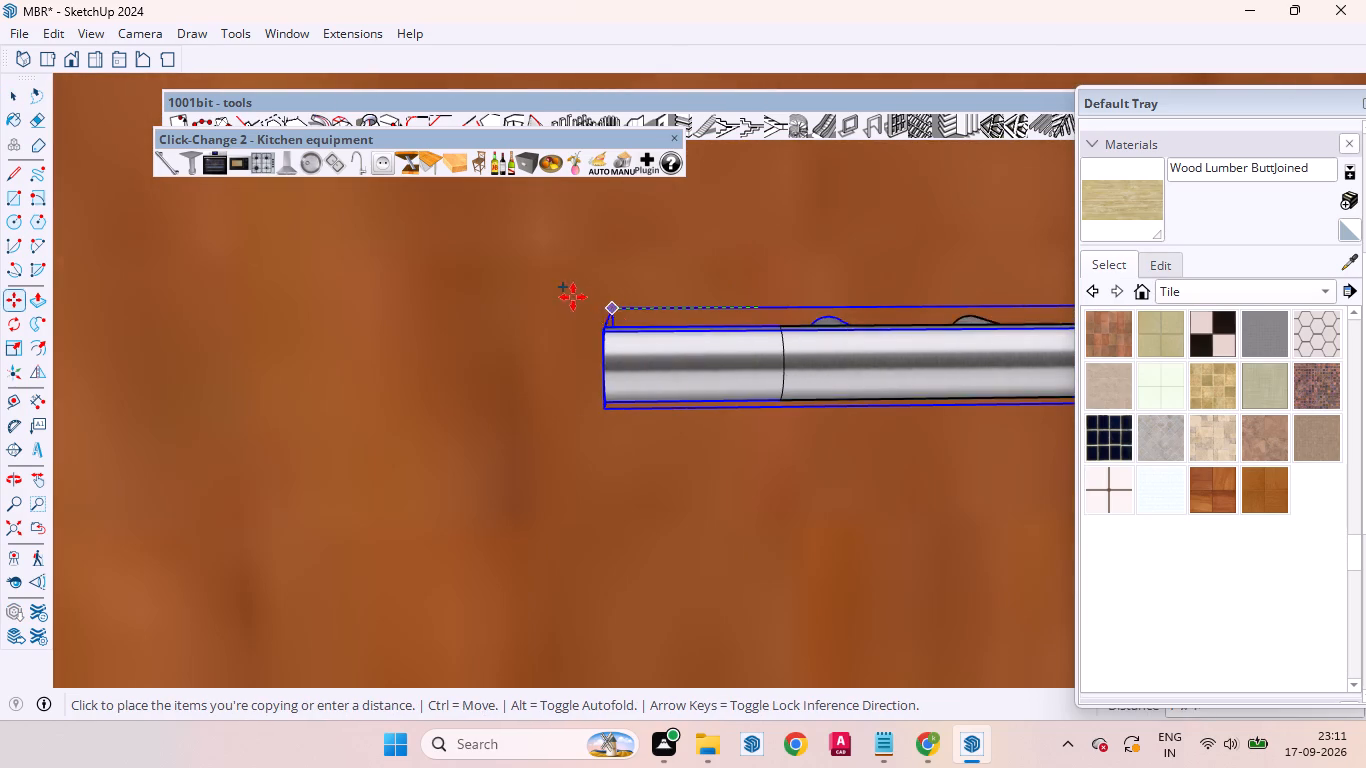
{"action": "scroll", "coordinate": [572, 297], "scroll_direction": "down", "scroll_amount": 20}
{"action": "scroll", "coordinate": [572, 297], "scroll_direction": "down", "scroll_amount": 20}
{"action": "scroll", "coordinate": [572, 297], "scroll_direction": "down", "scroll_amount": 1}
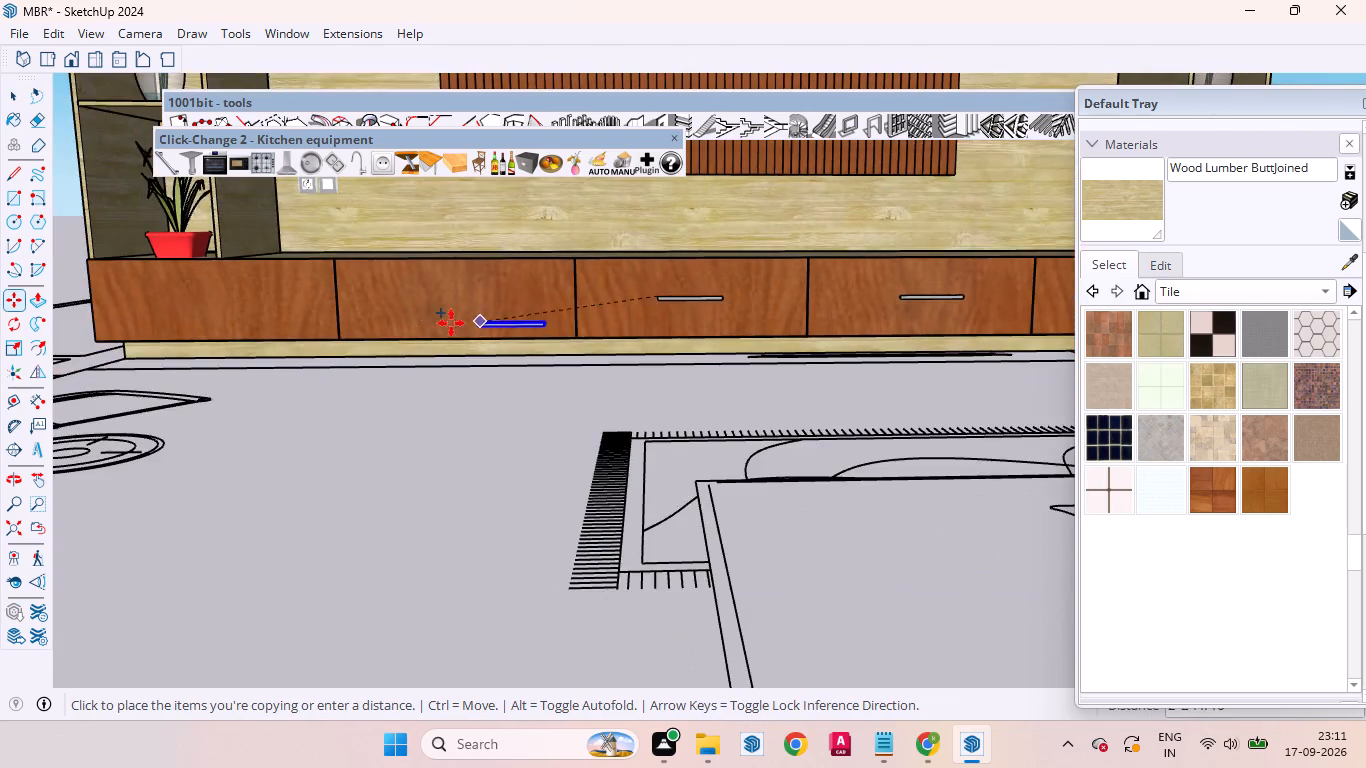
{"action": "scroll", "coordinate": [411, 316], "scroll_direction": "up", "scroll_amount": 5}
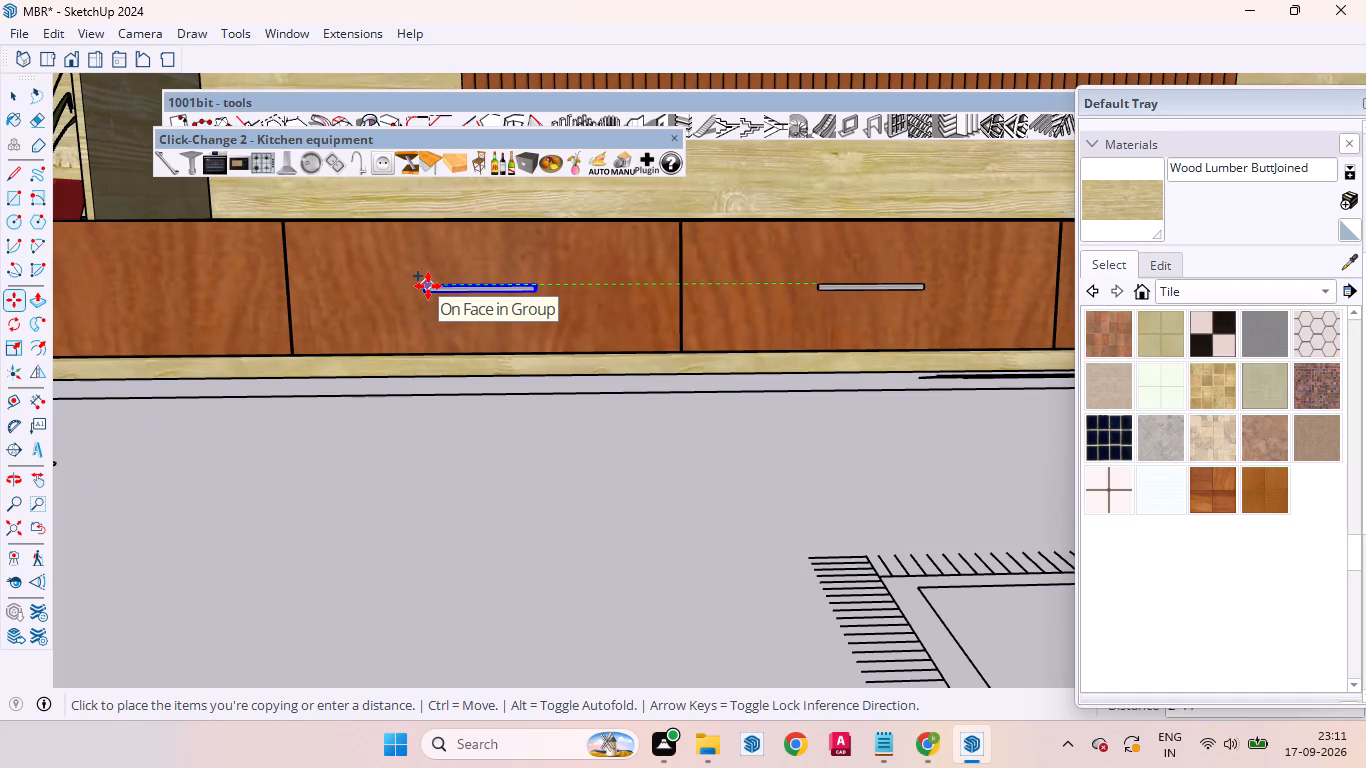
{"action": "left_click", "coordinate": [428, 286]}
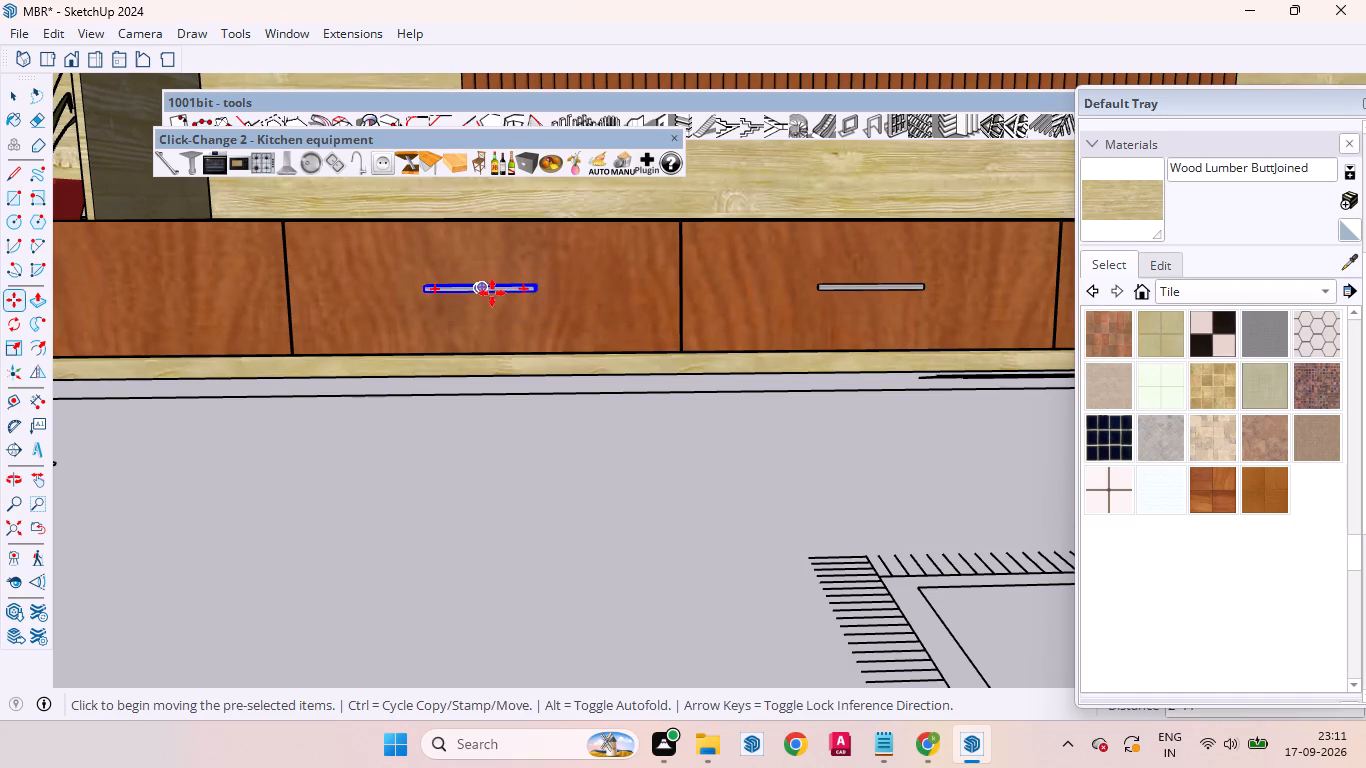
Copy the handle from the second drawer front horizontally by its back corner onto the leftmost drawer front.
{"action": "key", "text": "m"}
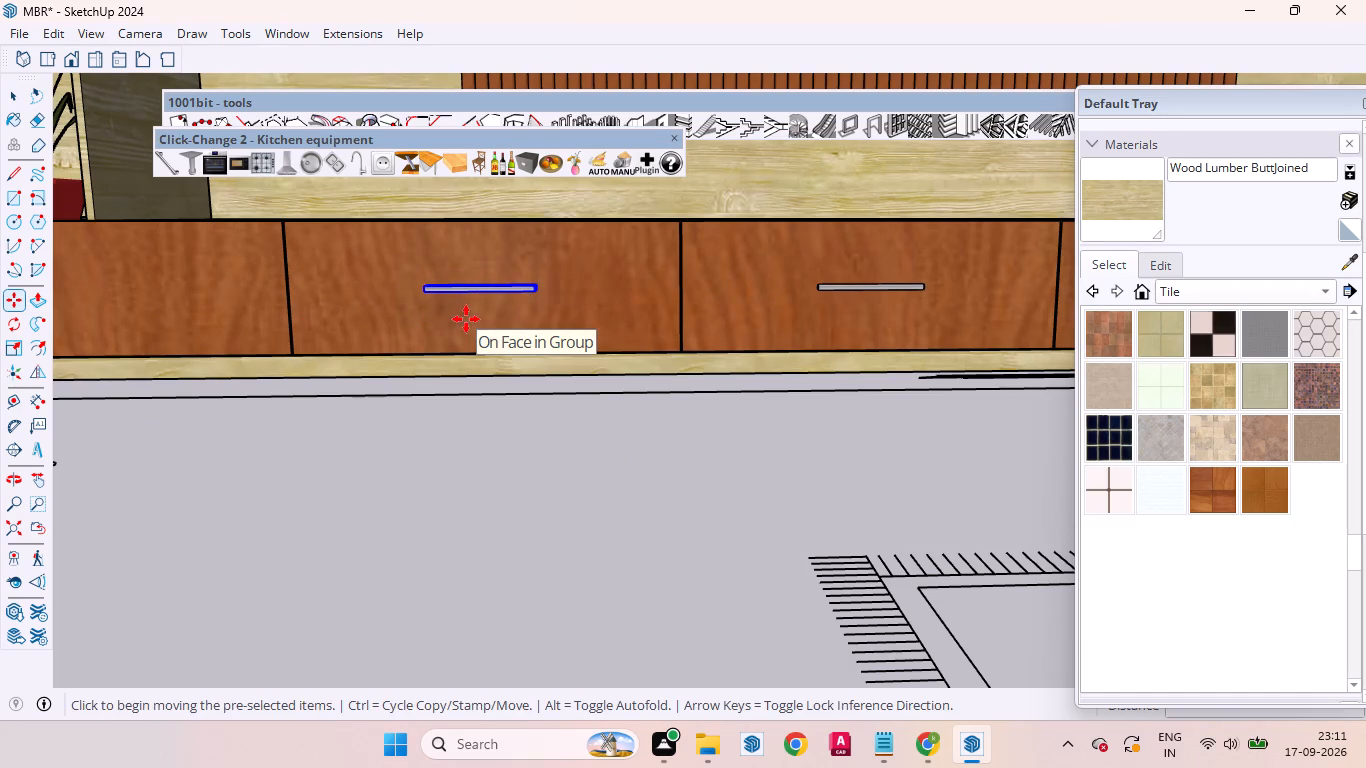
{"action": "scroll", "coordinate": [456, 301], "scroll_direction": "up", "scroll_amount": 8}
{"action": "scroll", "coordinate": [362, 238], "scroll_direction": "up", "scroll_amount": 1}
{"action": "middle_click_drag", "start_coordinate": [391, 282], "coordinate": [425, 380]}
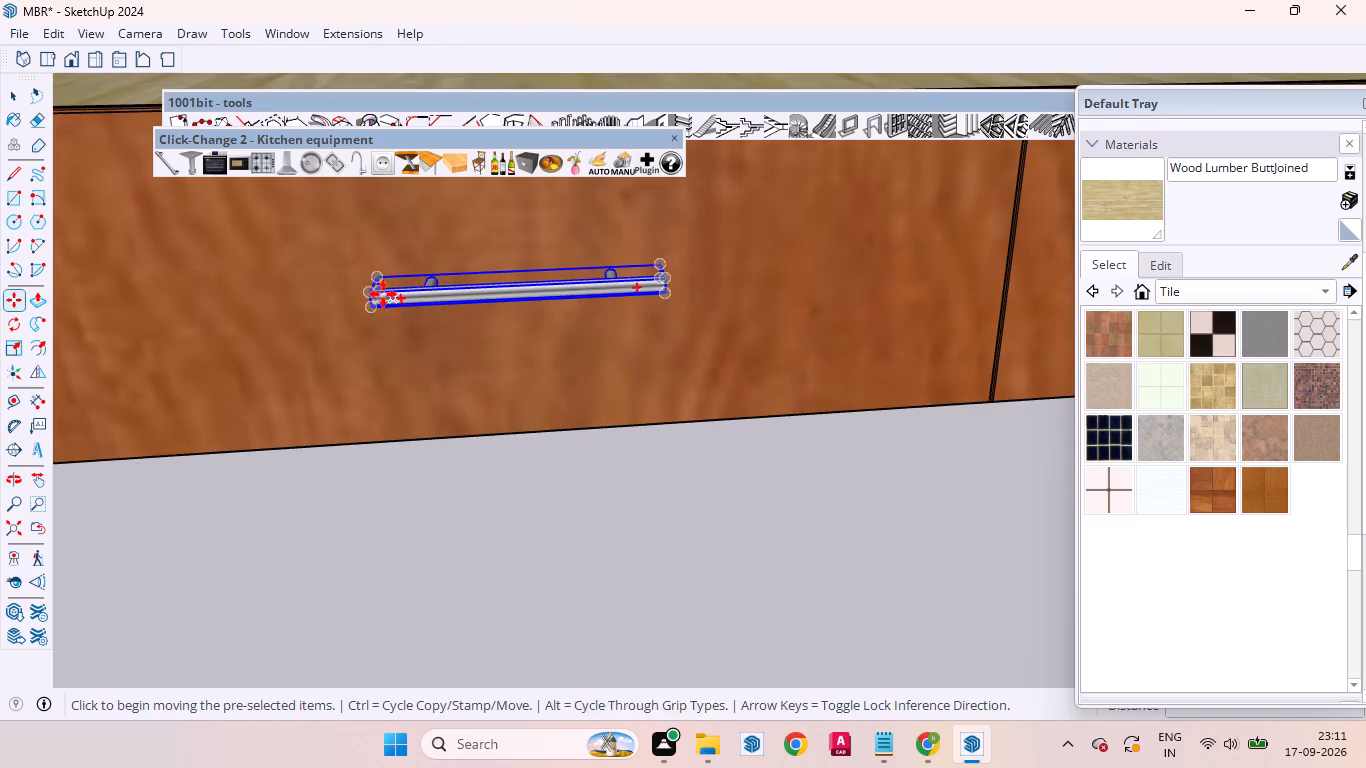
{"action": "scroll", "coordinate": [380, 287], "scroll_direction": "up", "scroll_amount": 5}
{"action": "left_click", "coordinate": [372, 271]}
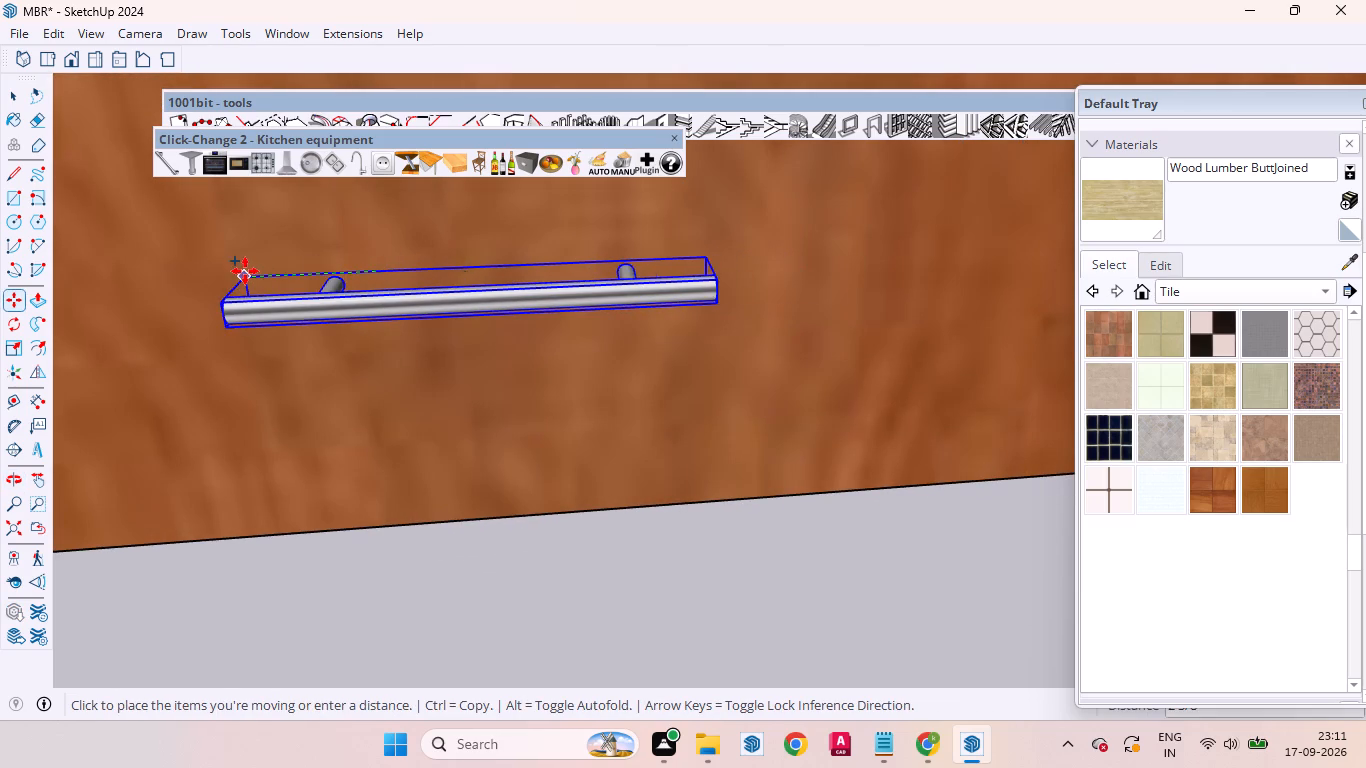
{"action": "scroll", "coordinate": [245, 271], "scroll_direction": "down", "scroll_amount": 20}
{"action": "scroll", "coordinate": [245, 271], "scroll_direction": "down", "scroll_amount": 7}
{"action": "scroll", "coordinate": [265, 289], "scroll_direction": "up", "scroll_amount": 6}
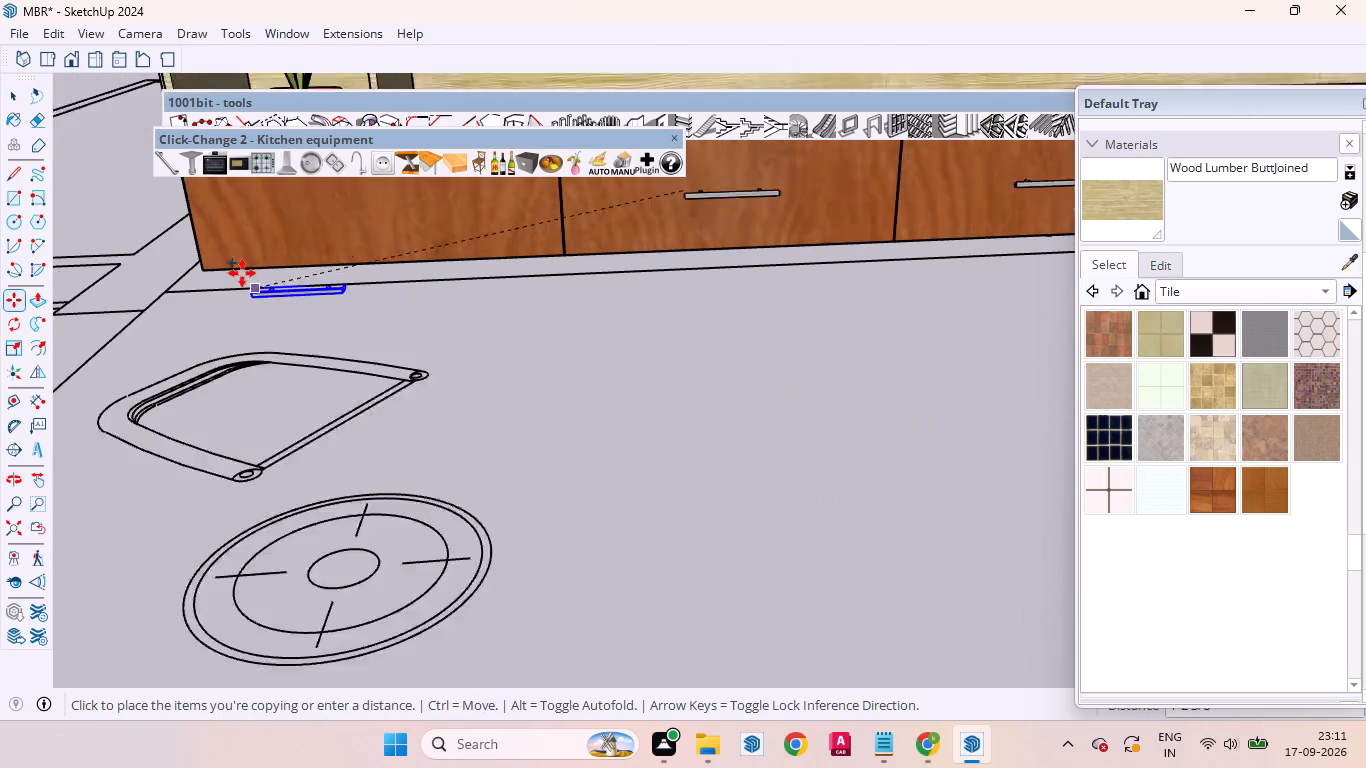
{"action": "middle_click_drag", "start_coordinate": [283, 271], "coordinate": [278, 194]}
{"action": "scroll", "coordinate": [346, 358], "scroll_direction": "down", "scroll_amount": 12}
{"action": "scroll", "coordinate": [332, 260], "scroll_direction": "up", "scroll_amount": 5}
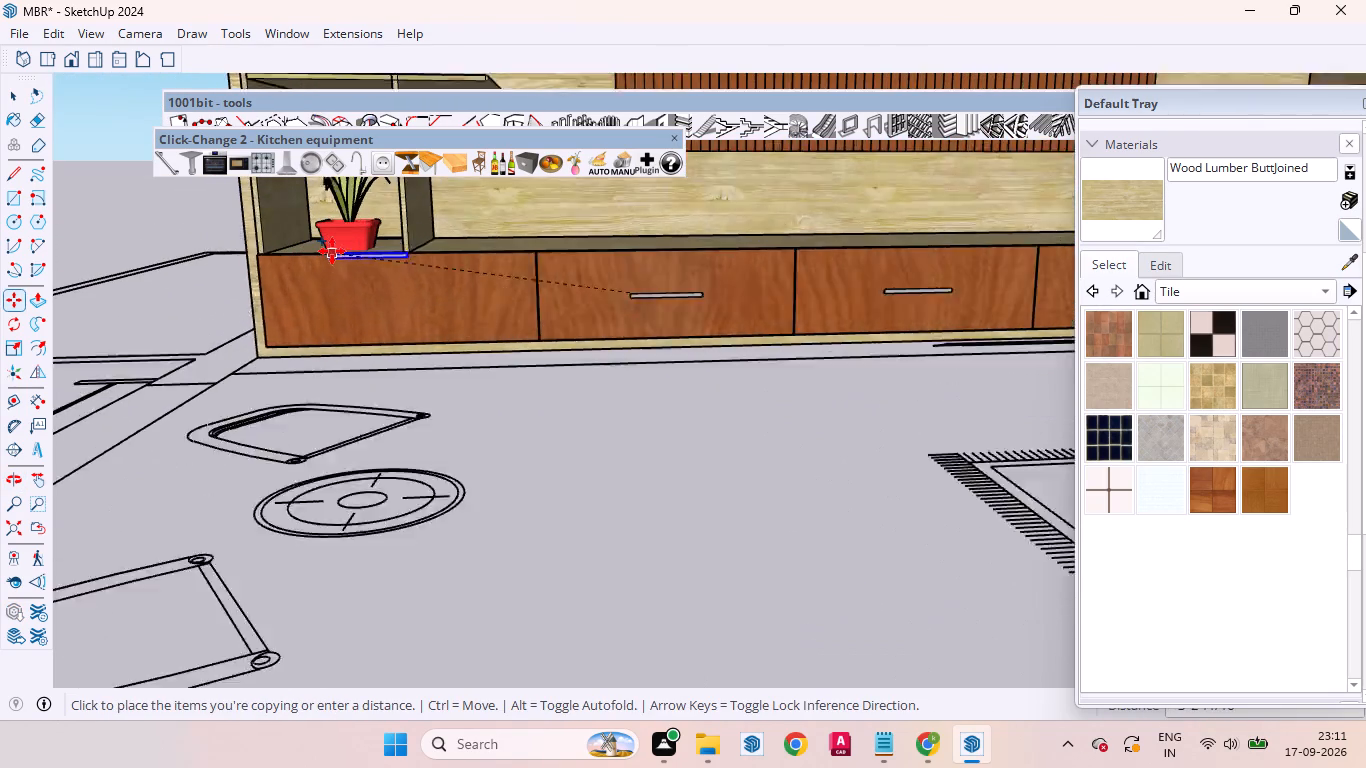
{"action": "scroll", "coordinate": [332, 251], "scroll_direction": "up", "scroll_amount": 2}
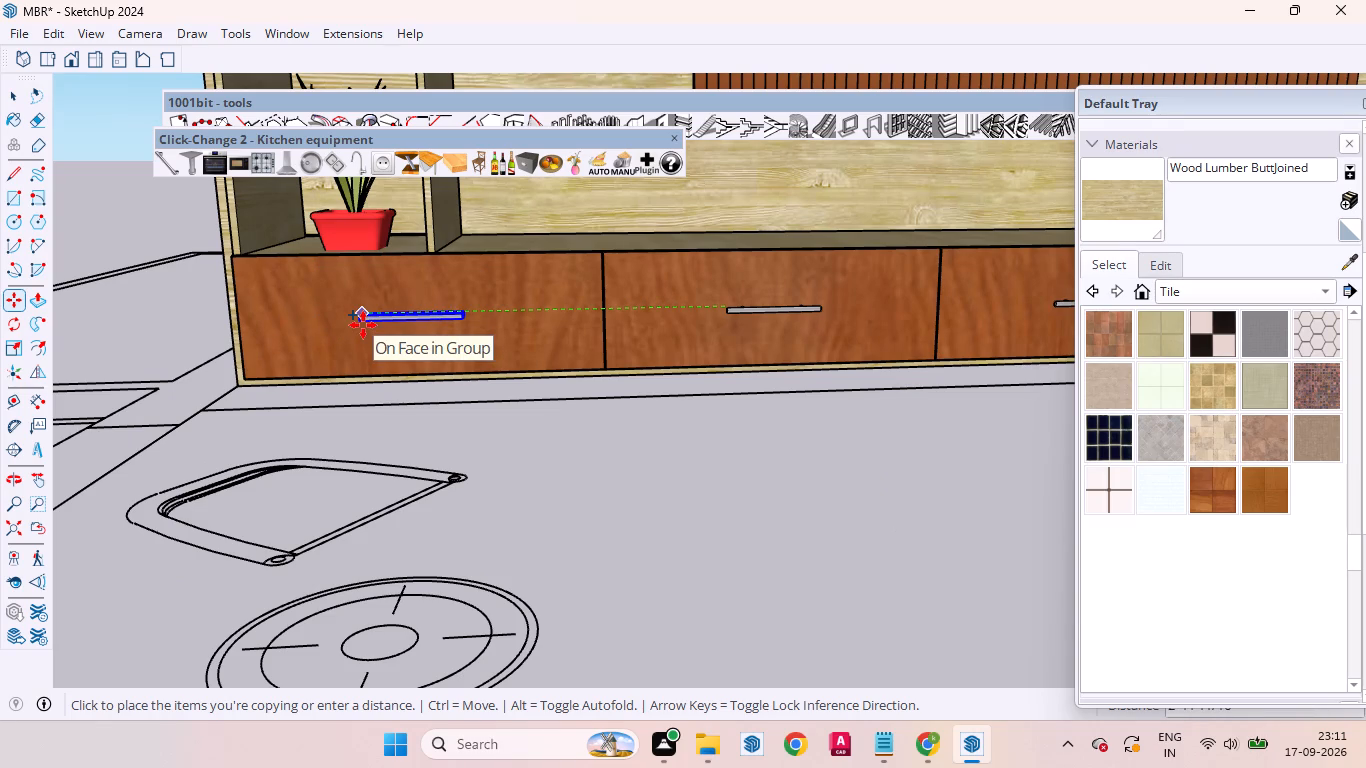
{"action": "left_click", "coordinate": [360, 323]}
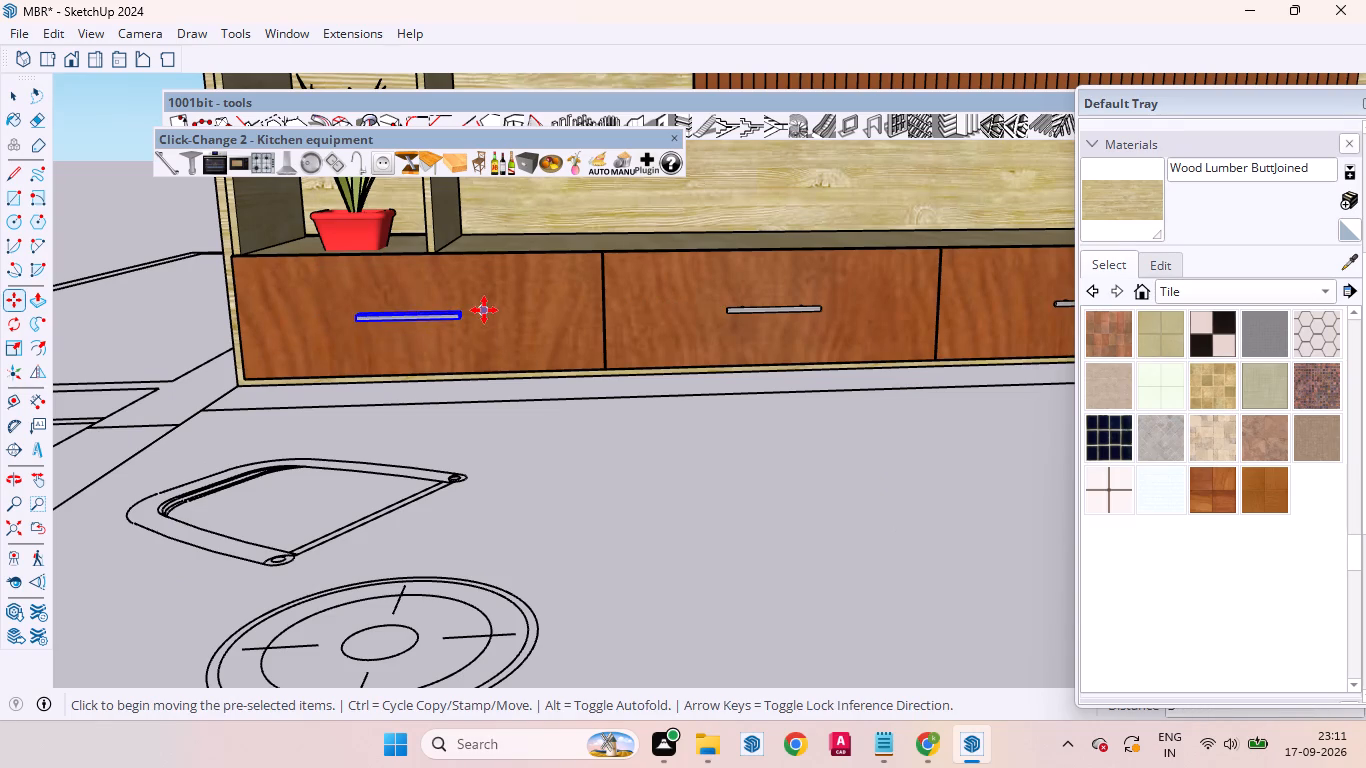
{"action": "key", "text": "Escape"}
{"action": "key", "text": "space"}
Close the Click-Change 2 Kitchen equipment toolbar and the Default Tray to clear the view of the TV unit.
{"action": "scroll", "coordinate": [440, 315], "scroll_direction": "down", "scroll_amount": 8}
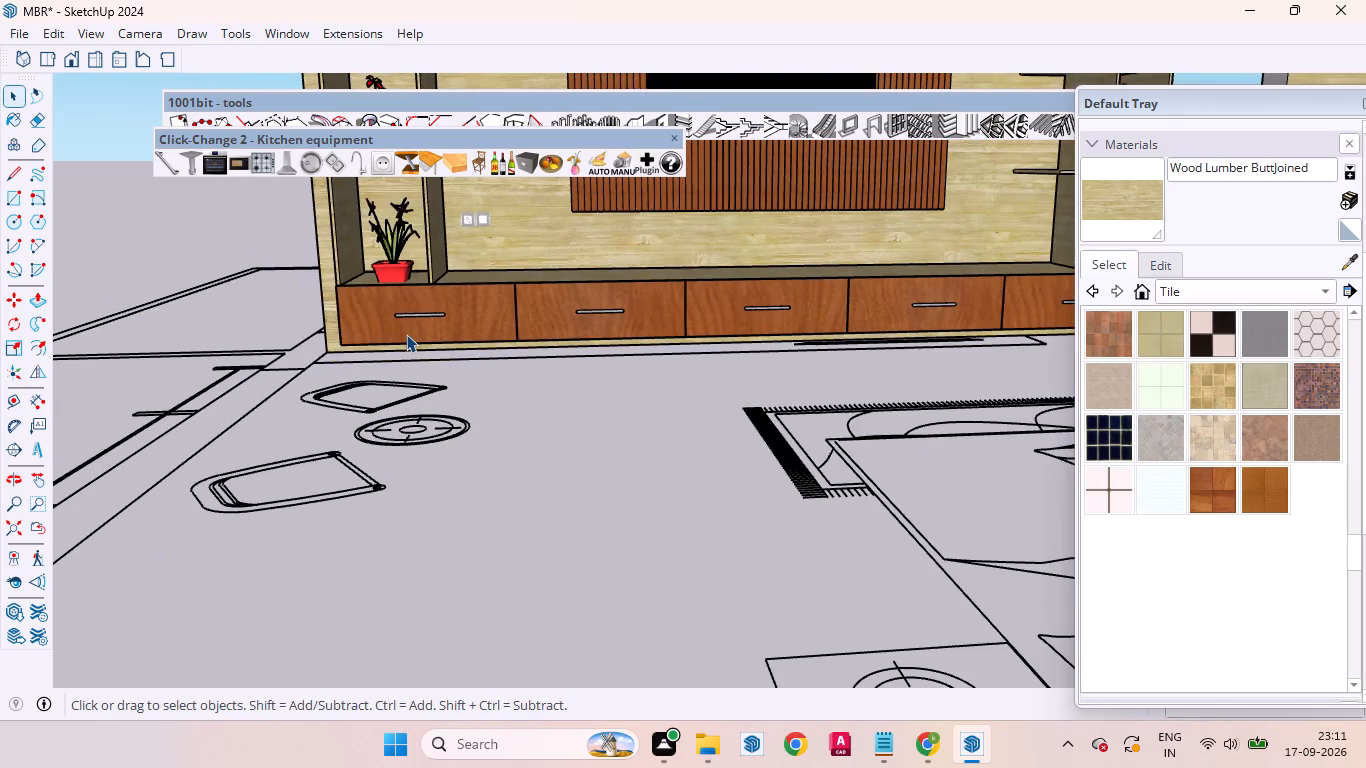
{"action": "scroll", "coordinate": [406, 334], "scroll_direction": "down", "scroll_amount": 13}
{"action": "middle_click_drag", "start_coordinate": [544, 374], "coordinate": [541, 329]}
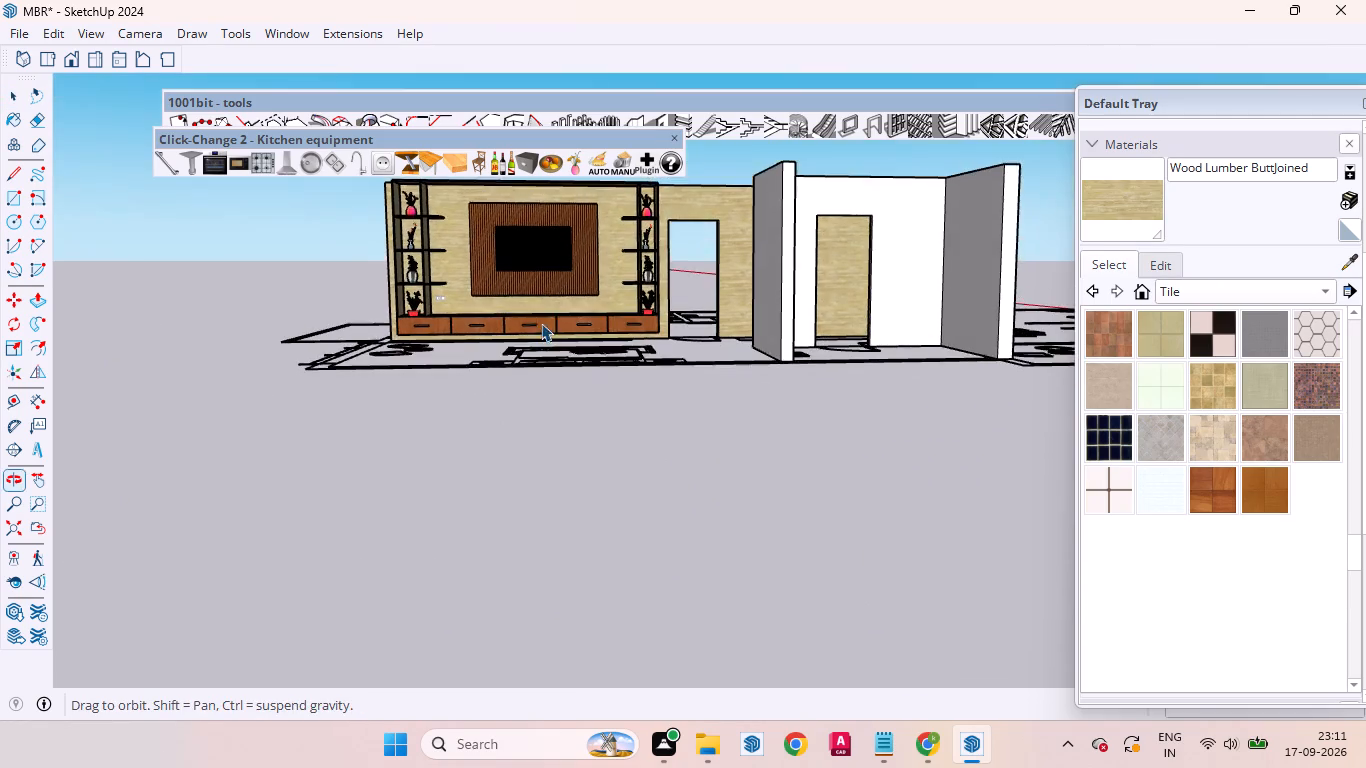
{"action": "scroll", "coordinate": [544, 233], "scroll_direction": "up", "scroll_amount": 7}
{"action": "scroll", "coordinate": [523, 387], "scroll_direction": "down", "scroll_amount": 7}
{"action": "scroll", "coordinate": [525, 333], "scroll_direction": "up", "scroll_amount": 7}
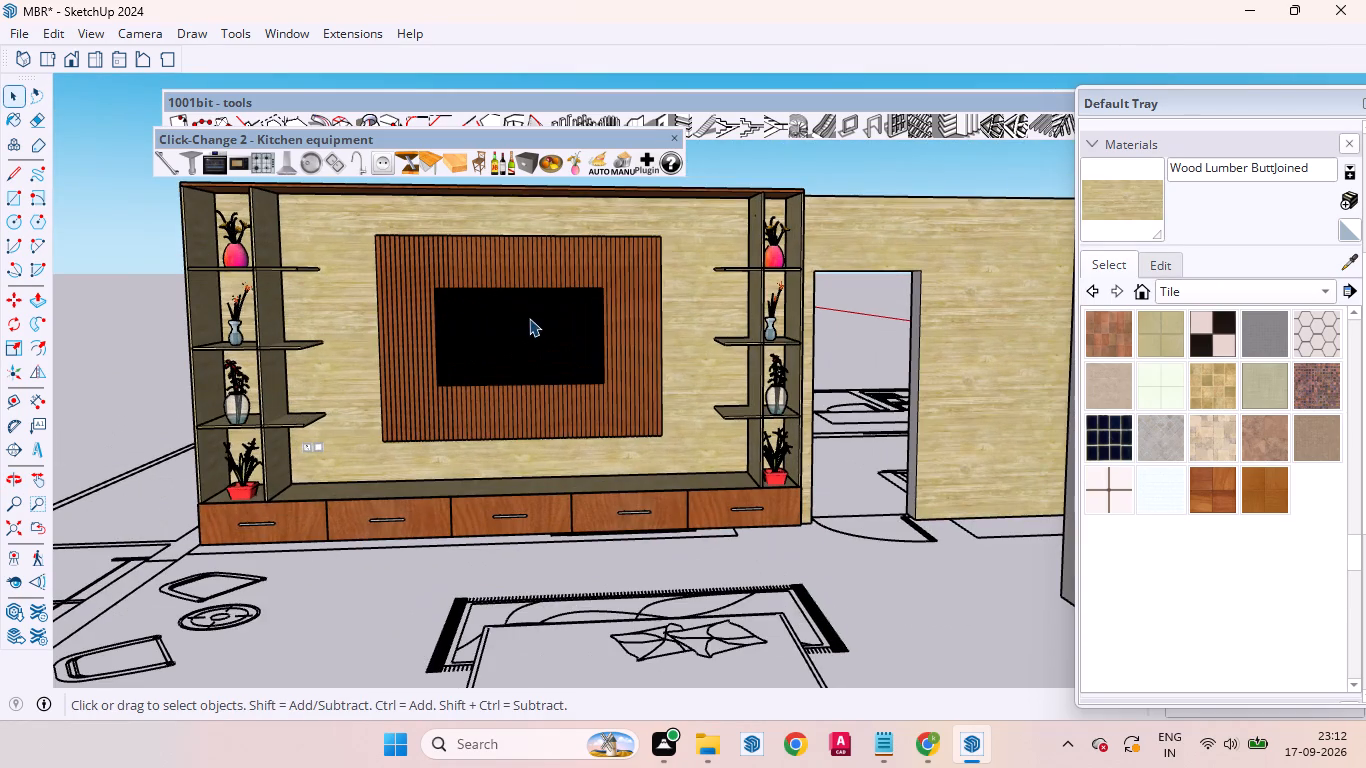
{"action": "left_click", "coordinate": [672, 137]}
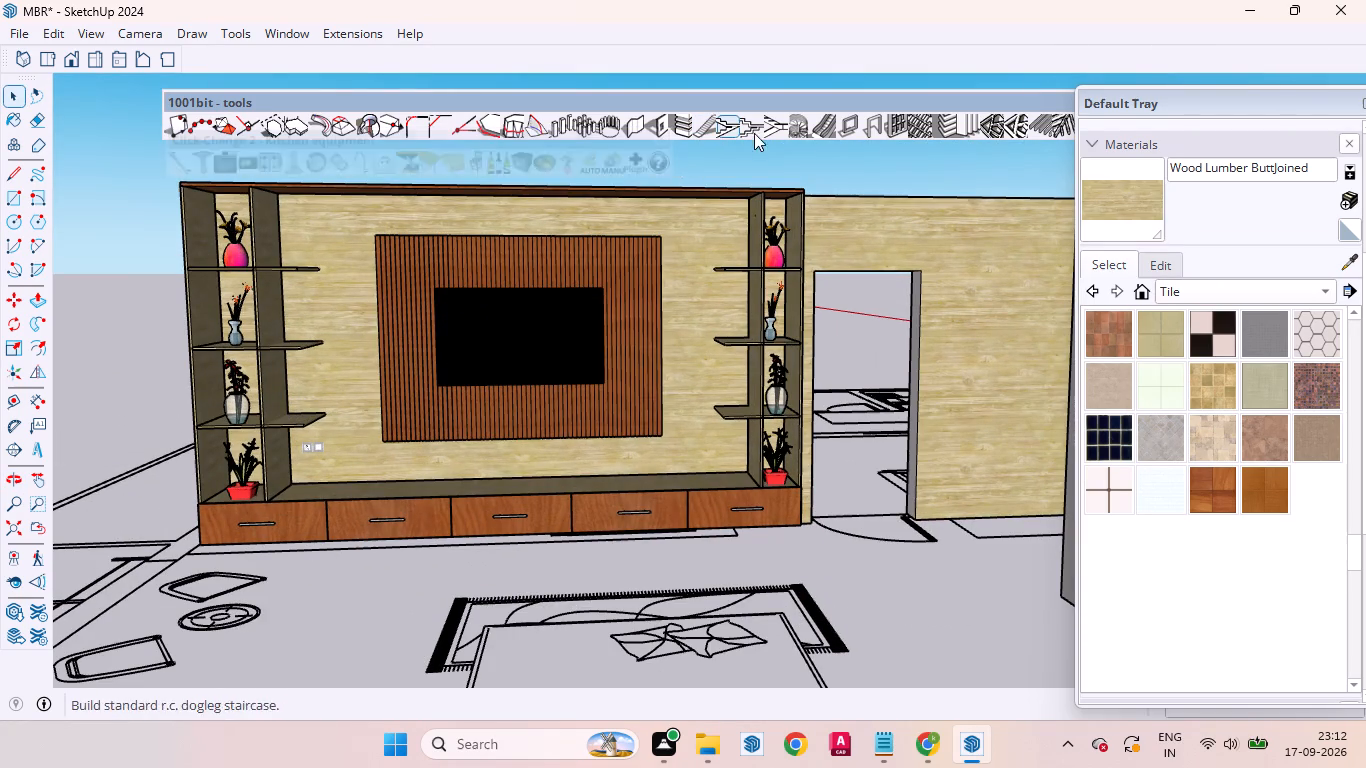
{"action": "left_click", "coordinate": [1365, 104]}
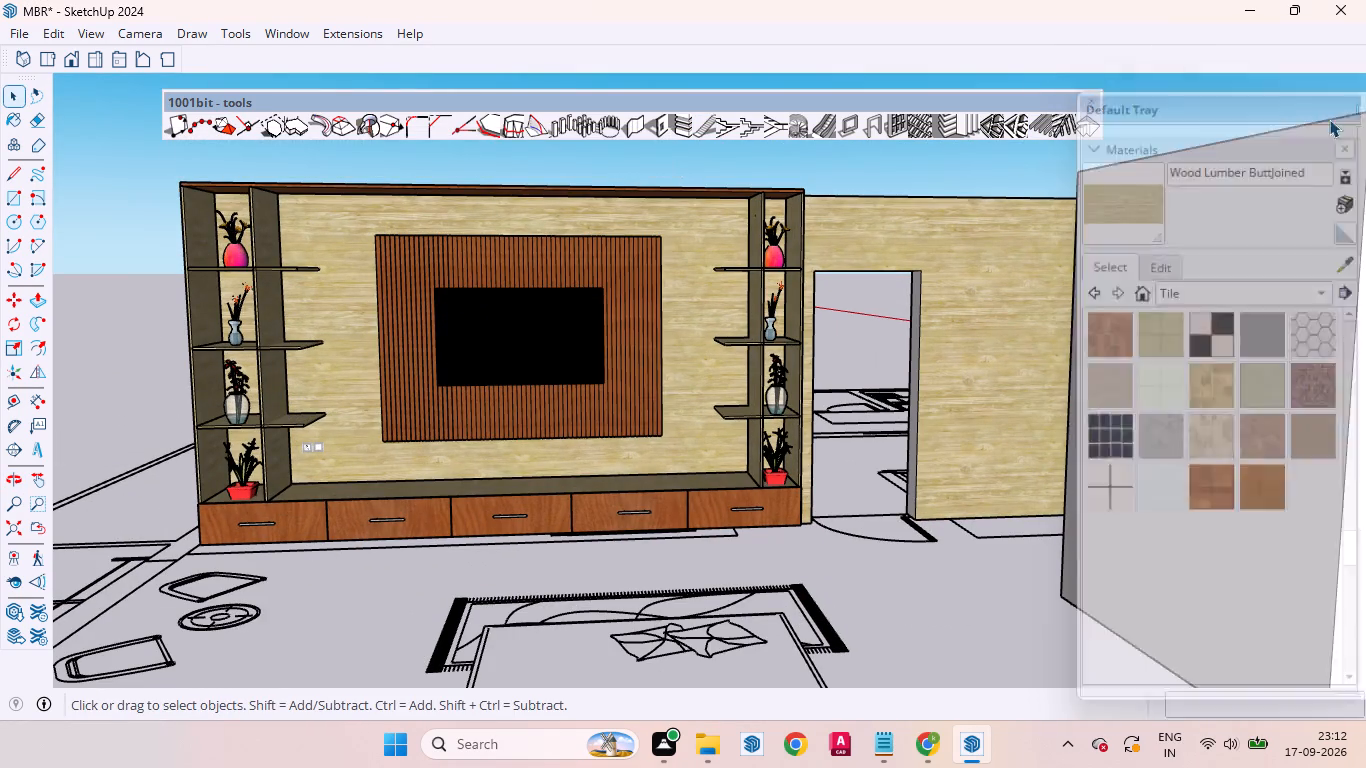
Examine the whole TV unit, including its top corner, shelf towers, slatted TV panel and drawer handles.
{"action": "scroll", "coordinate": [565, 344], "scroll_direction": "down", "scroll_amount": 6}
{"action": "scroll", "coordinate": [597, 441], "scroll_direction": "up", "scroll_amount": 6}
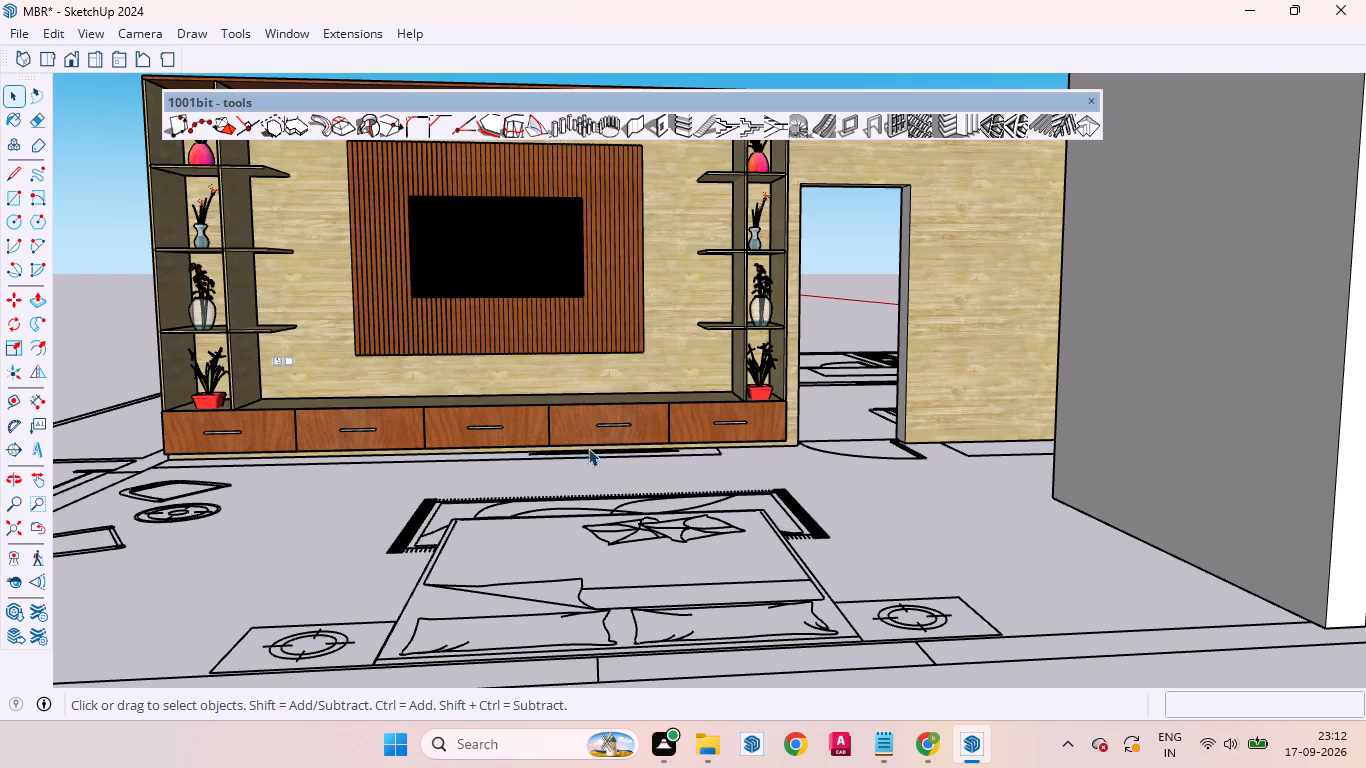
{"action": "scroll", "coordinate": [628, 416], "scroll_direction": "down", "scroll_amount": 4}
{"action": "scroll", "coordinate": [379, 226], "scroll_direction": "up", "scroll_amount": 5}
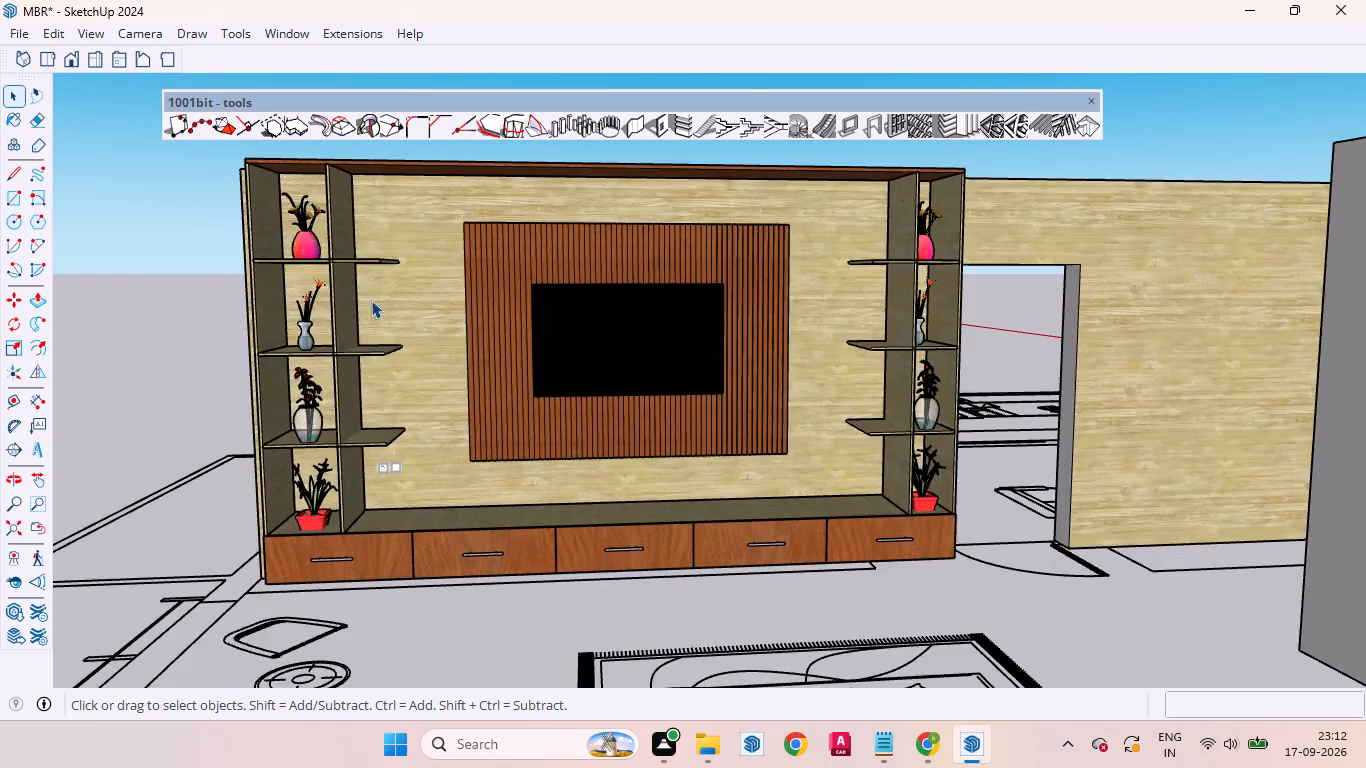
{"action": "scroll", "coordinate": [369, 387], "scroll_direction": "down", "scroll_amount": 6}
{"action": "scroll", "coordinate": [343, 280], "scroll_direction": "up", "scroll_amount": 7}
{"action": "scroll", "coordinate": [343, 280], "scroll_direction": "down", "scroll_amount": 1}
{"action": "scroll", "coordinate": [261, 264], "scroll_direction": "up", "scroll_amount": 6}
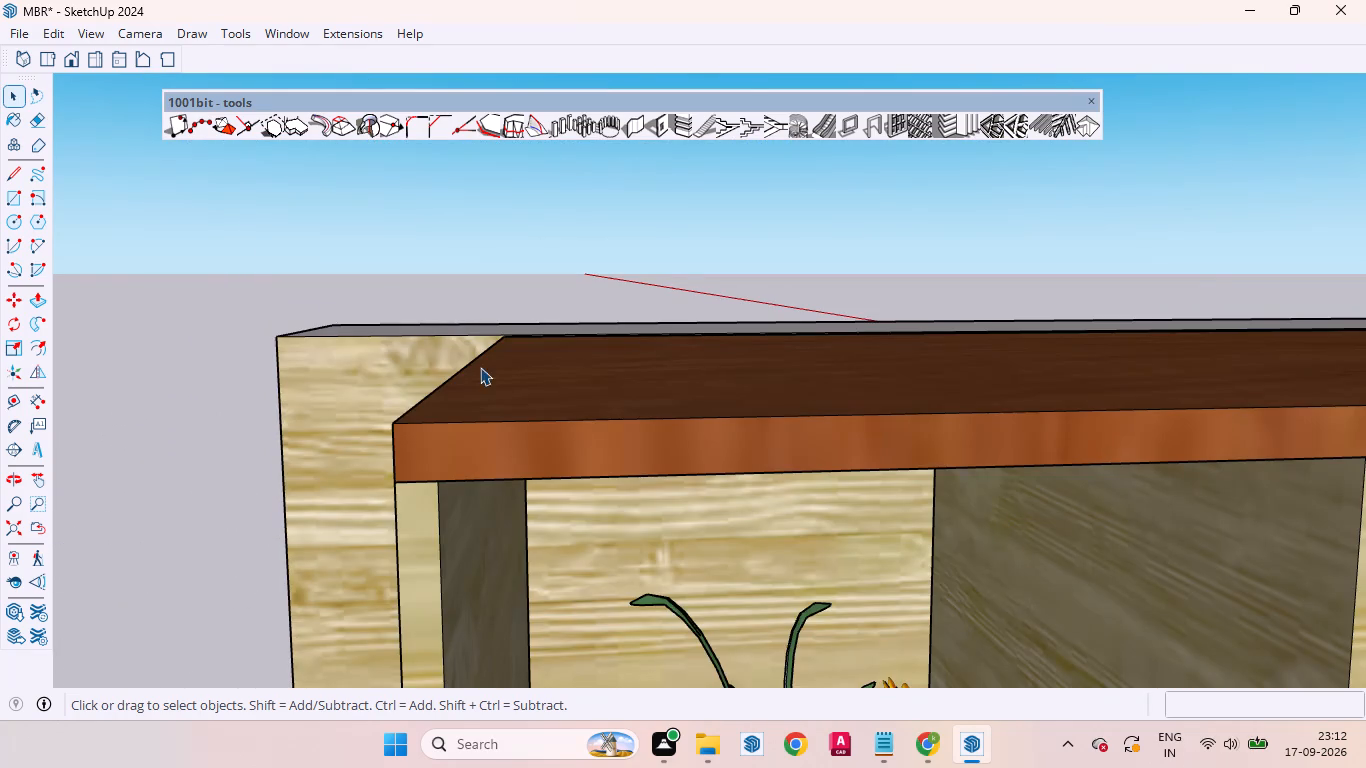
{"action": "scroll", "coordinate": [422, 354], "scroll_direction": "down", "scroll_amount": 17}
{"action": "scroll", "coordinate": [408, 316], "scroll_direction": "up", "scroll_amount": 14}
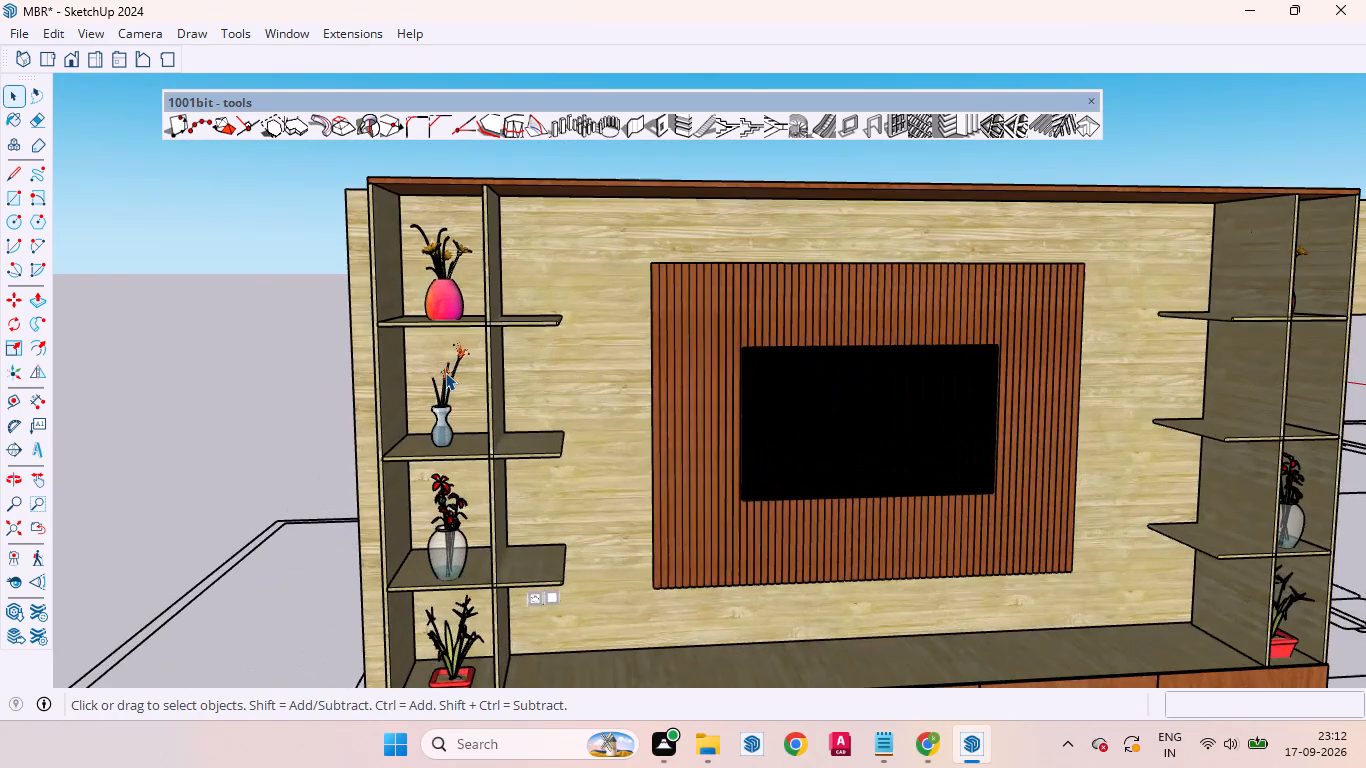
{"action": "scroll", "coordinate": [420, 249], "scroll_direction": "down", "scroll_amount": 6}
{"action": "scroll", "coordinate": [468, 503], "scroll_direction": "up", "scroll_amount": 4}
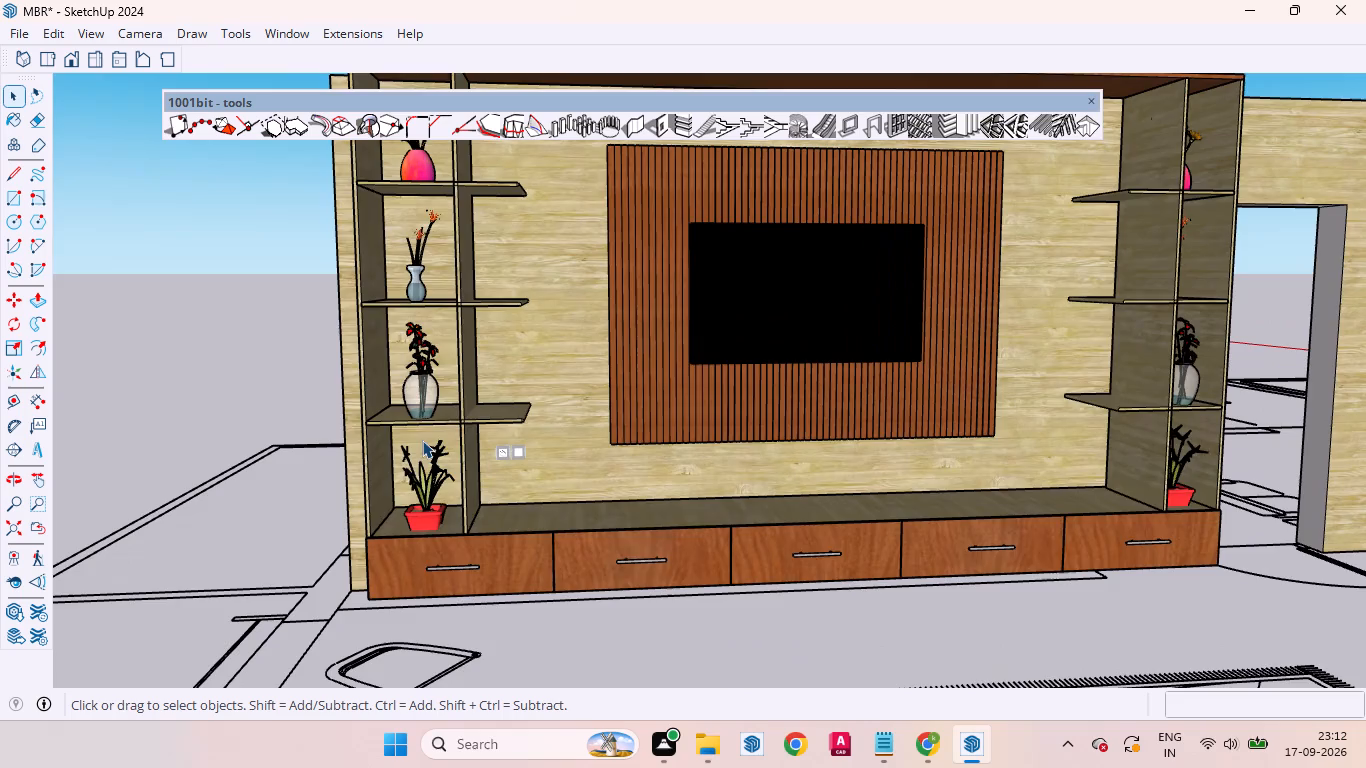
{"action": "scroll", "coordinate": [395, 409], "scroll_direction": "down", "scroll_amount": 5}
{"action": "scroll", "coordinate": [411, 301], "scroll_direction": "up", "scroll_amount": 6}
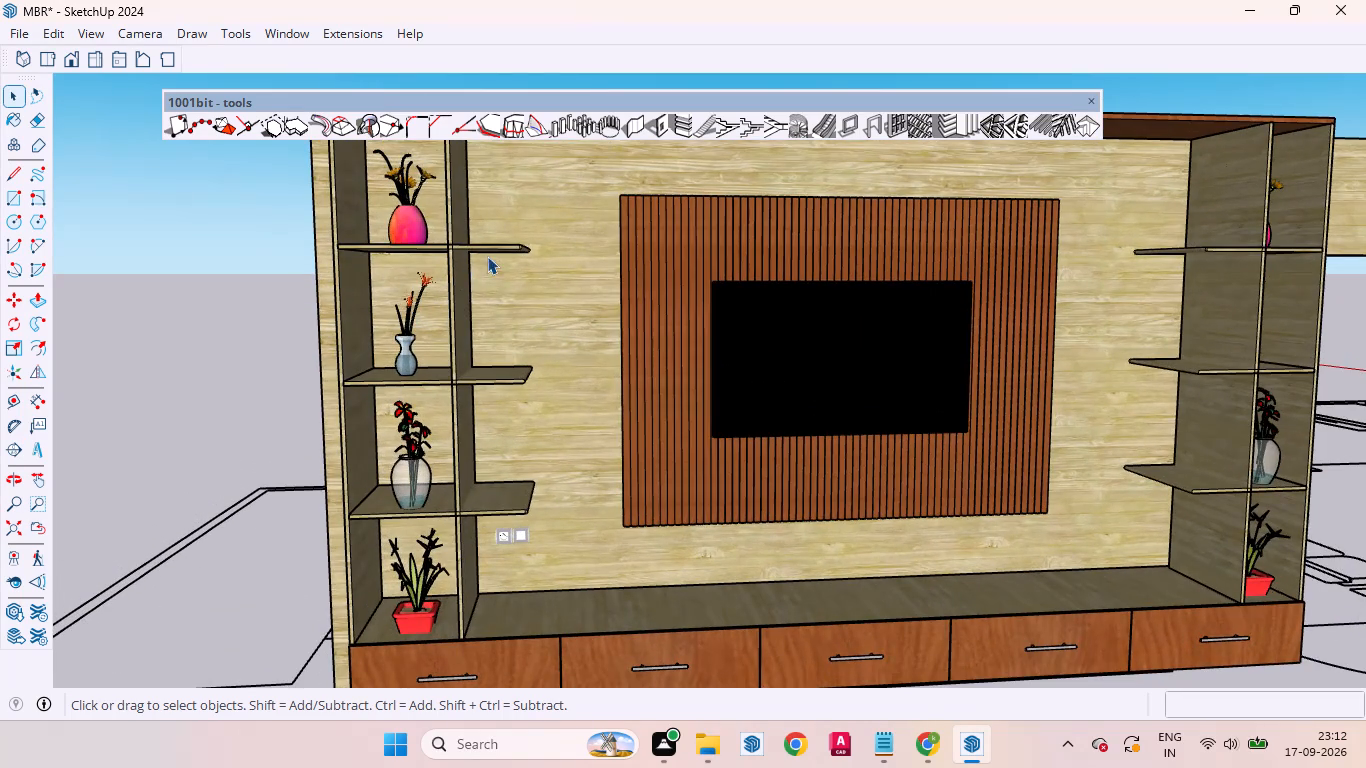
{"action": "scroll", "coordinate": [412, 303], "scroll_direction": "down", "scroll_amount": 6}
{"action": "scroll", "coordinate": [808, 311], "scroll_direction": "up", "scroll_amount": 5}
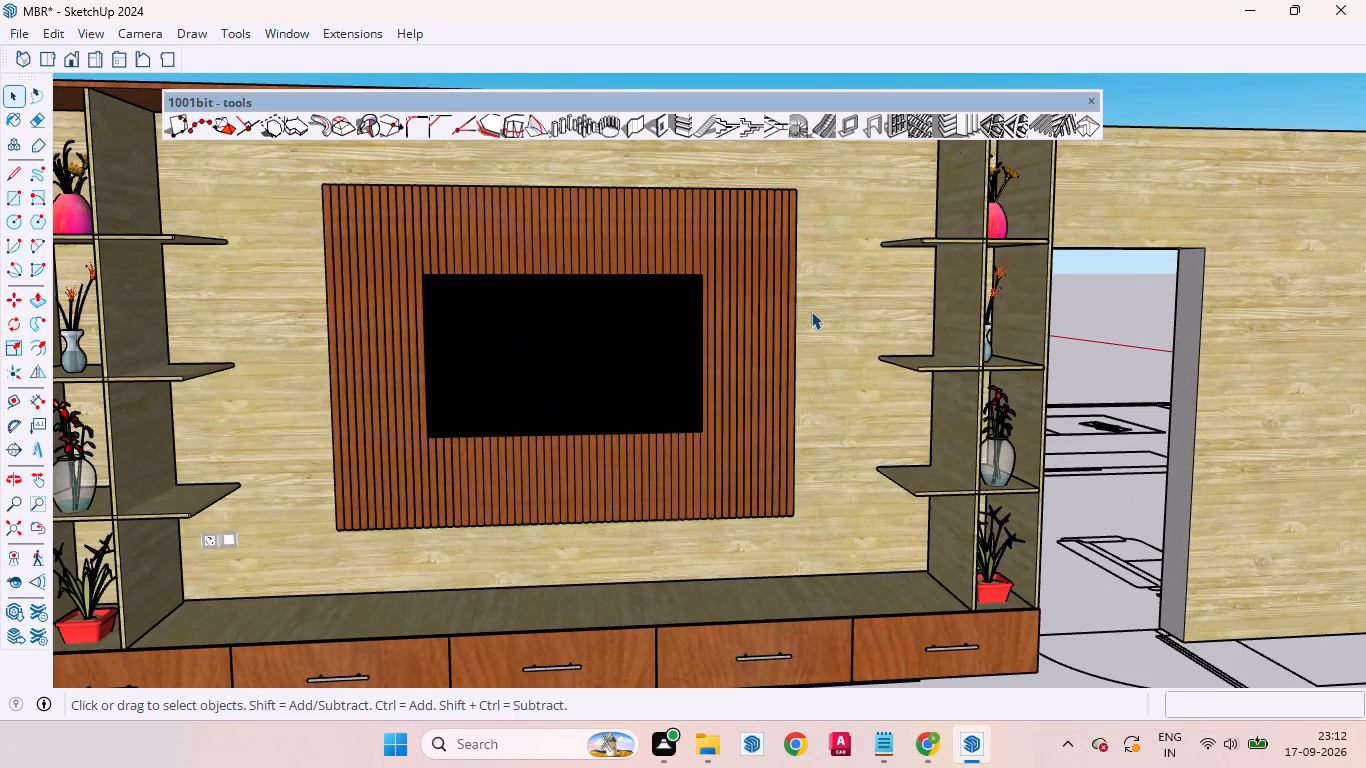
{"action": "scroll", "coordinate": [472, 270], "scroll_direction": "down", "scroll_amount": 5}
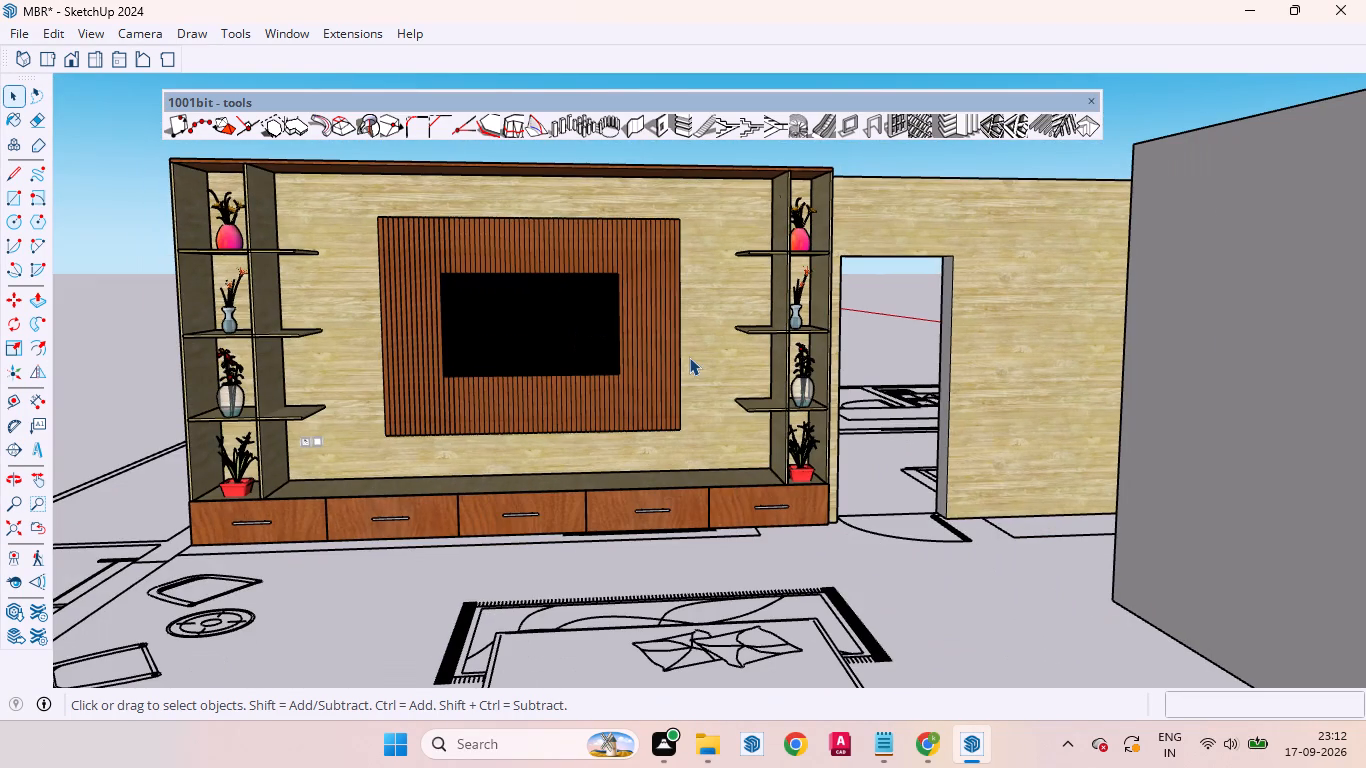
Save the MBR model.
{"action": "key", "text": "ctrl+s"}
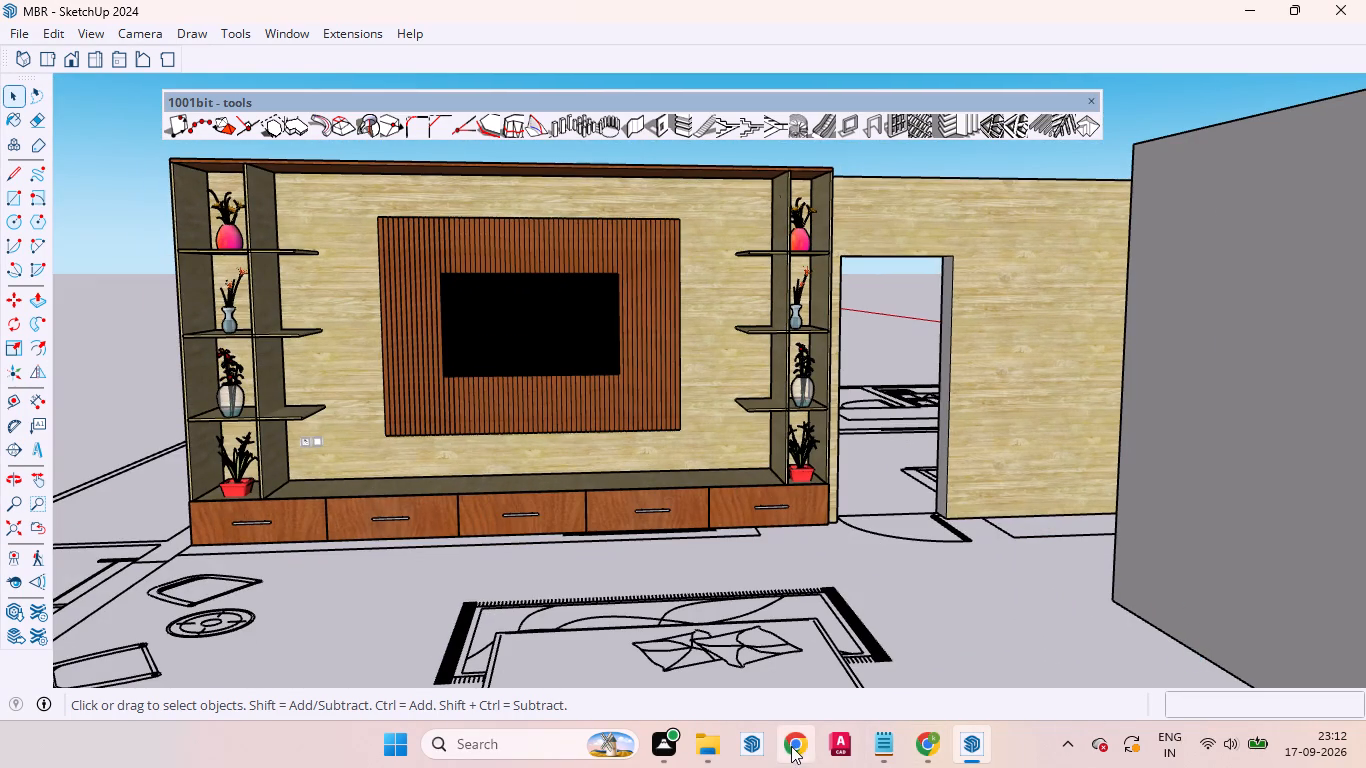
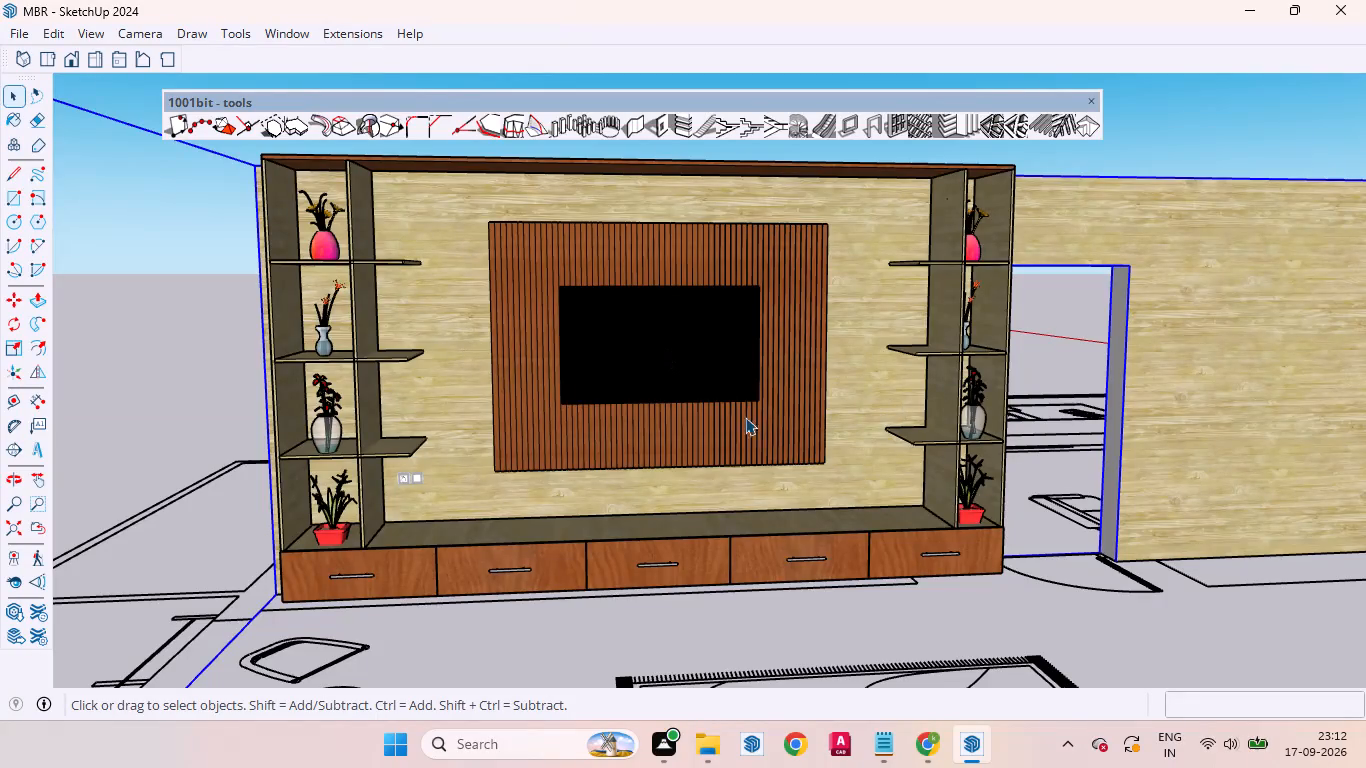
Draw a 31' 10" by 15' 7" floor rectangle over the bedroom and bathroom between the outer wall corners.
{"action": "scroll", "coordinate": [542, 327], "scroll_direction": "down", "scroll_amount": 5}
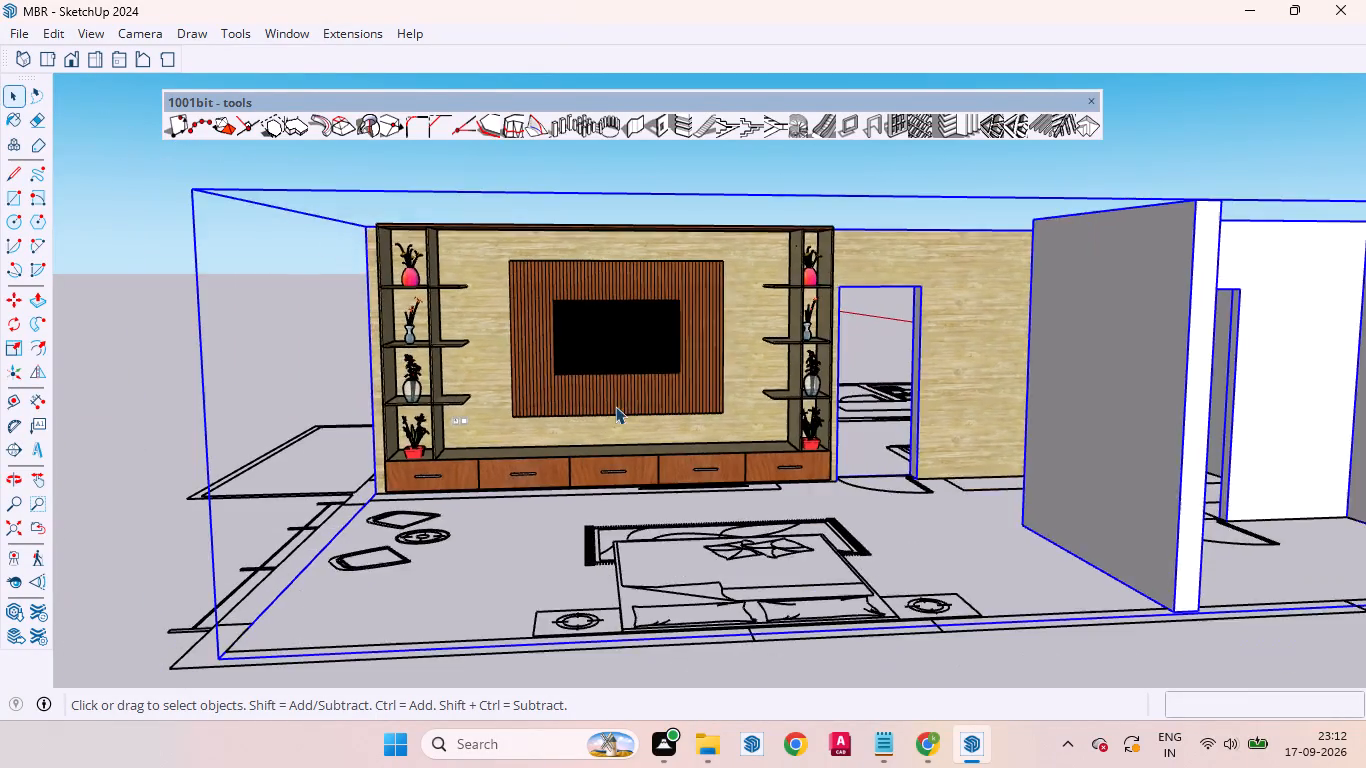
{"action": "scroll", "coordinate": [617, 435], "scroll_direction": "up", "scroll_amount": 5}
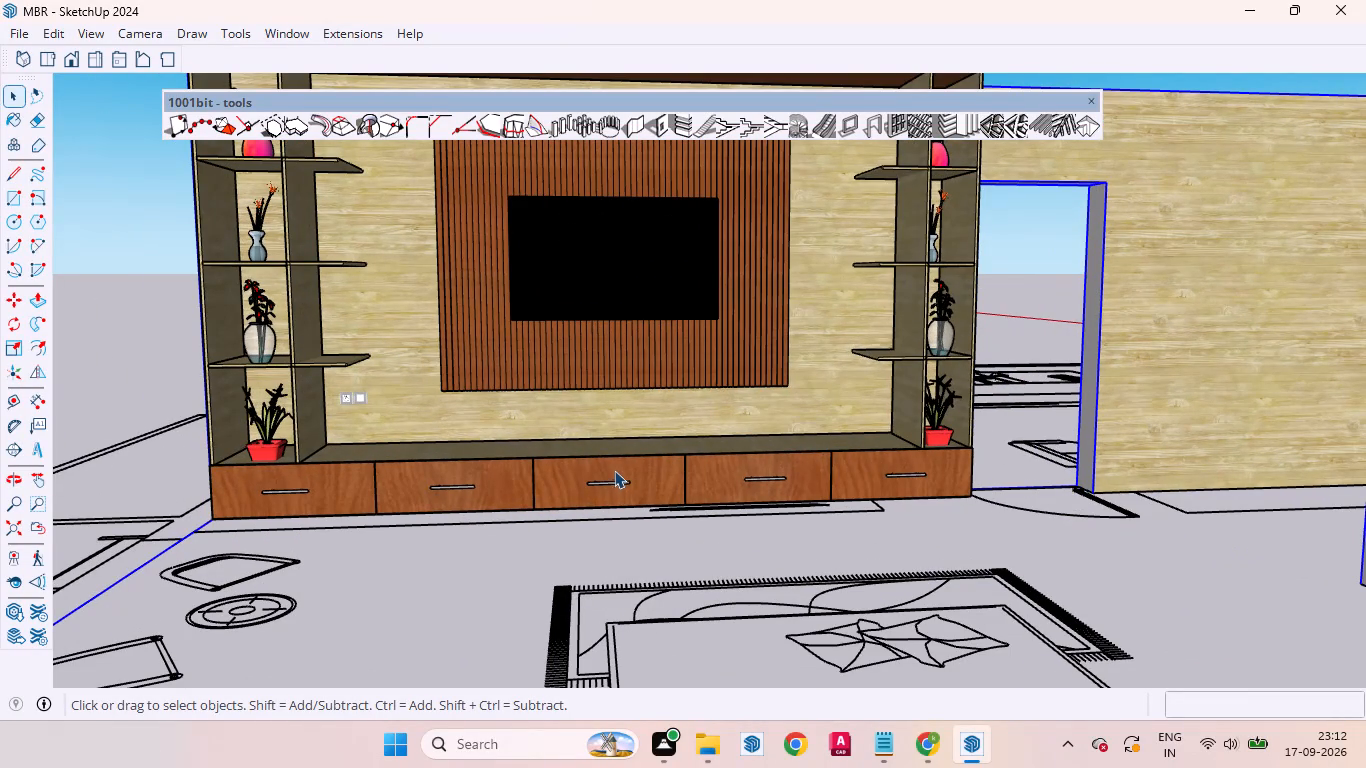
{"action": "scroll", "coordinate": [544, 439], "scroll_direction": "down", "scroll_amount": 7}
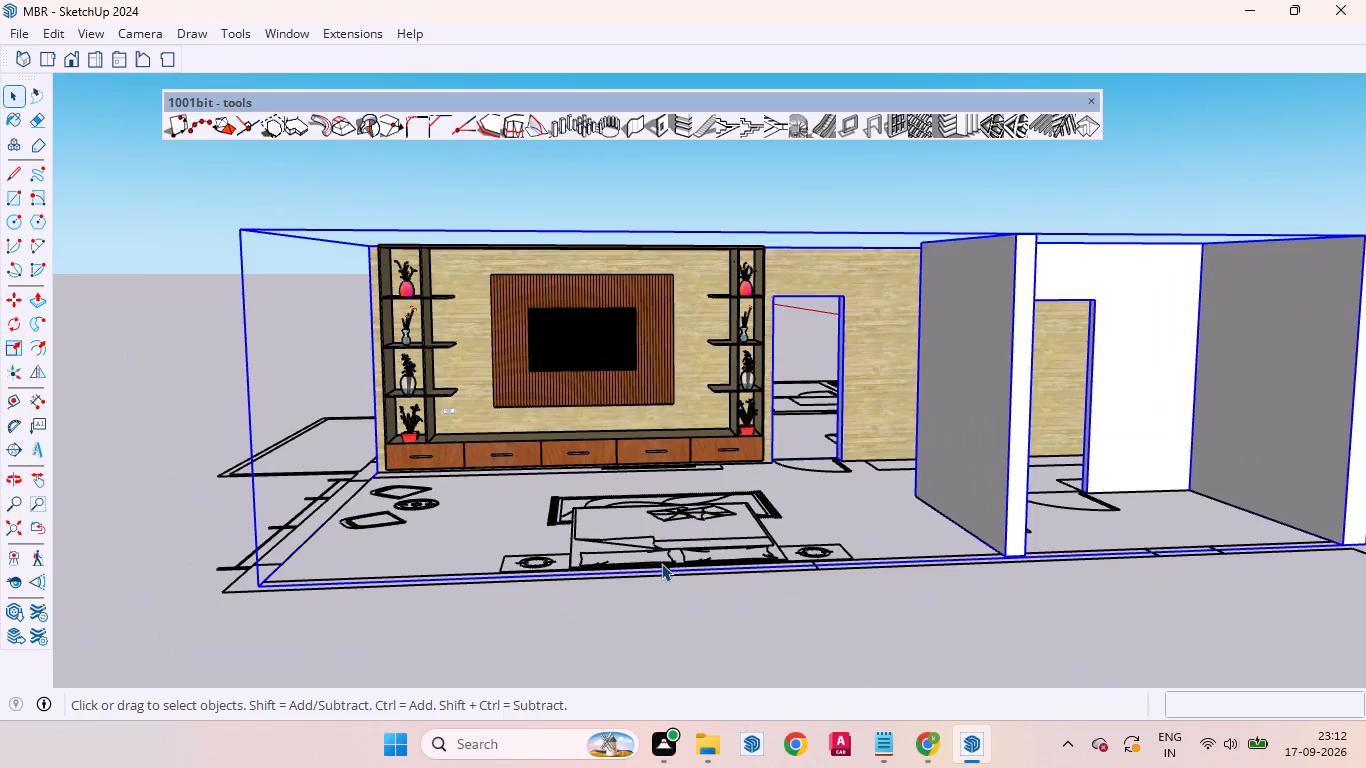
{"action": "middle_click_drag", "start_coordinate": [661, 563], "coordinate": [648, 344]}
{"action": "scroll", "coordinate": [414, 356], "scroll_direction": "up", "scroll_amount": 6}
{"action": "middle_click_drag", "start_coordinate": [489, 568], "coordinate": [499, 474]}
{"action": "scroll", "coordinate": [489, 568], "scroll_direction": "up", "scroll_amount": 1}
{"action": "scroll", "coordinate": [506, 436], "scroll_direction": "down", "scroll_amount": 14}
{"action": "middle_click_drag", "start_coordinate": [472, 540], "coordinate": [473, 430]}
{"action": "scroll", "coordinate": [472, 540], "scroll_direction": "up", "scroll_amount": 1}
{"action": "scroll", "coordinate": [465, 335], "scroll_direction": "up", "scroll_amount": 6}
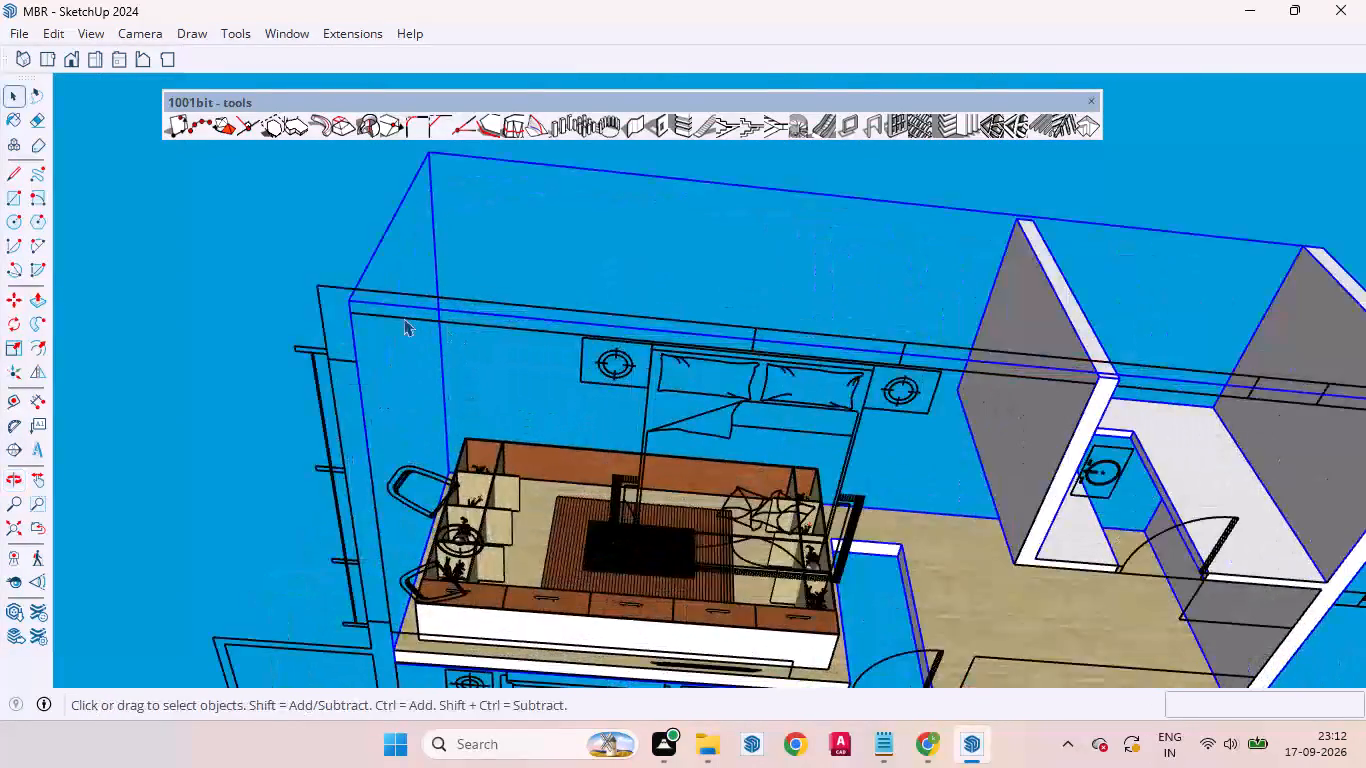
{"action": "scroll", "coordinate": [303, 288], "scroll_direction": "up", "scroll_amount": 5}
{"action": "key", "text": "r"}
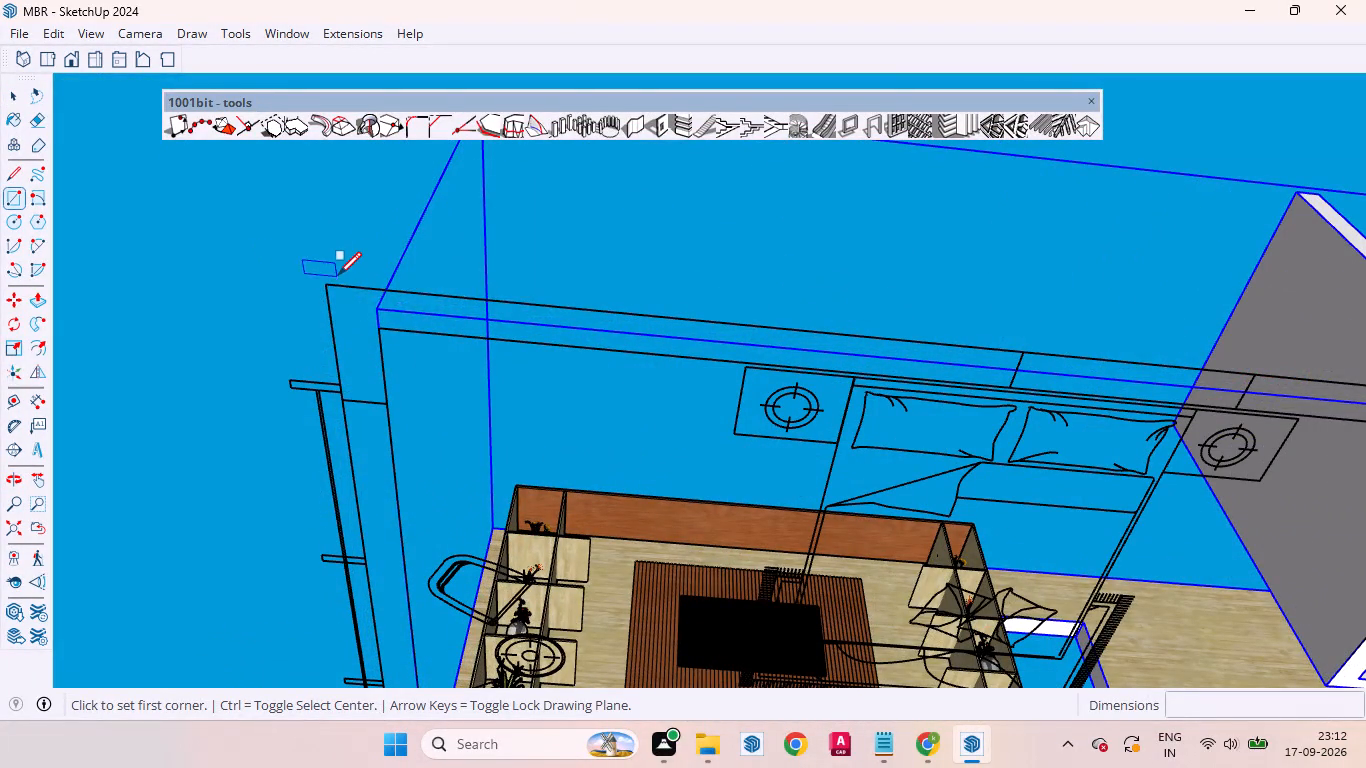
{"action": "left_click", "coordinate": [333, 281]}
{"action": "scroll", "coordinate": [366, 305], "scroll_direction": "down", "scroll_amount": 13}
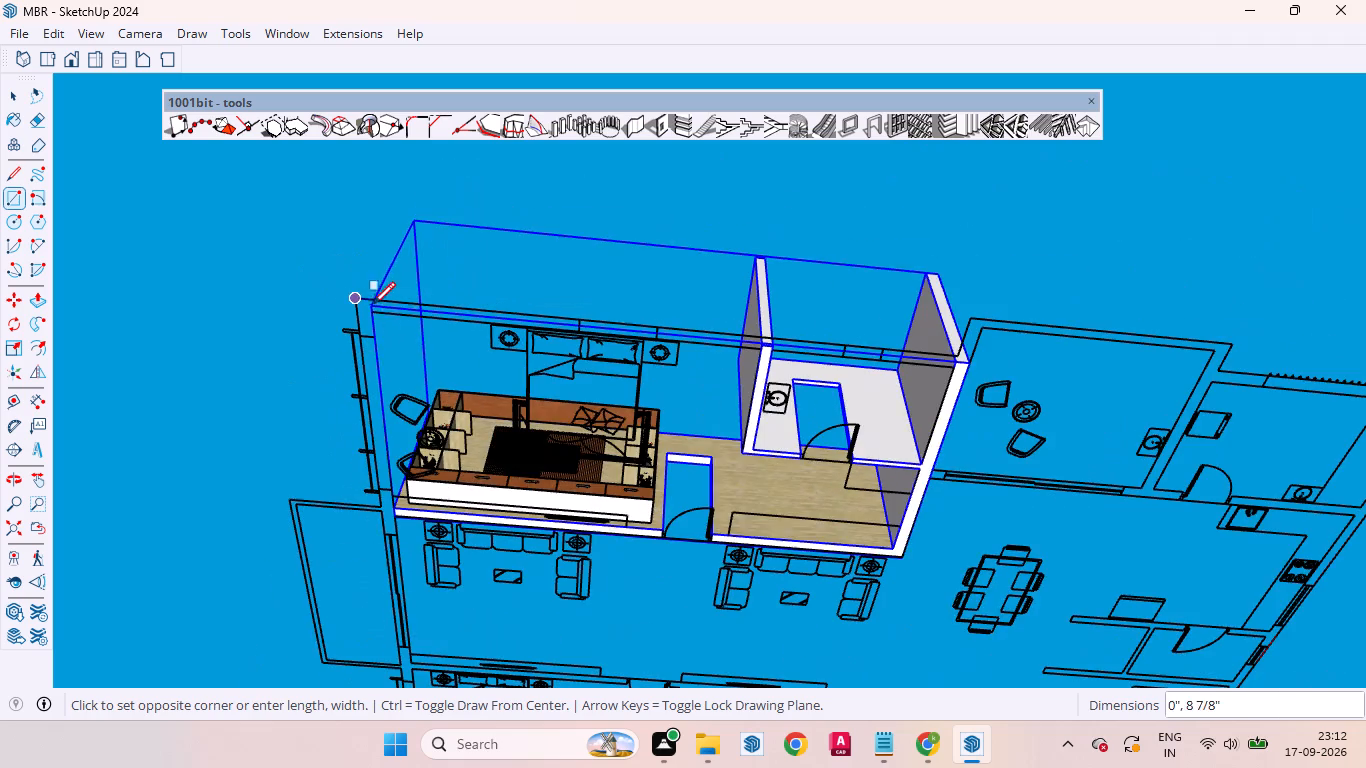
{"action": "scroll", "coordinate": [609, 474], "scroll_direction": "up", "scroll_amount": 6}
{"action": "scroll", "coordinate": [681, 499], "scroll_direction": "down", "scroll_amount": 6}
{"action": "scroll", "coordinate": [781, 504], "scroll_direction": "up", "scroll_amount": 4}
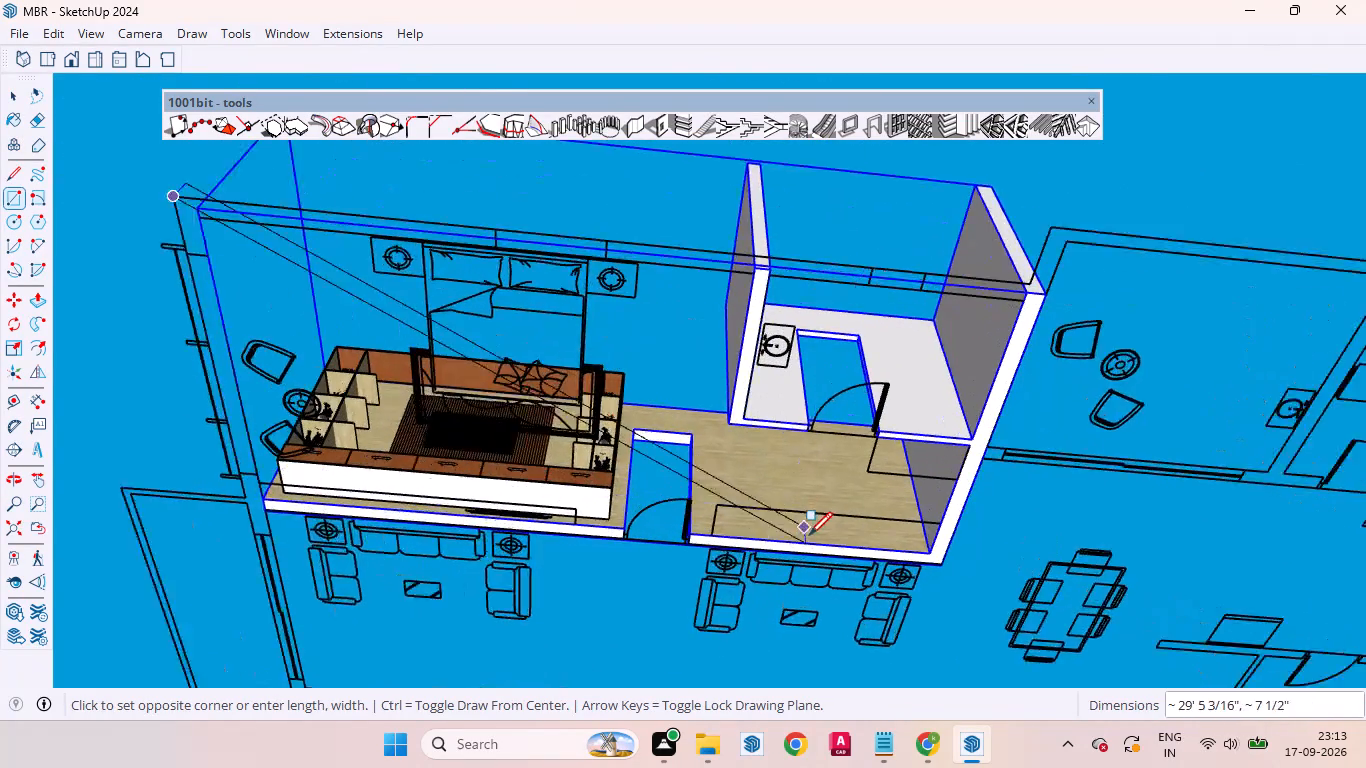
{"action": "scroll", "coordinate": [809, 535], "scroll_direction": "up", "scroll_amount": 1}
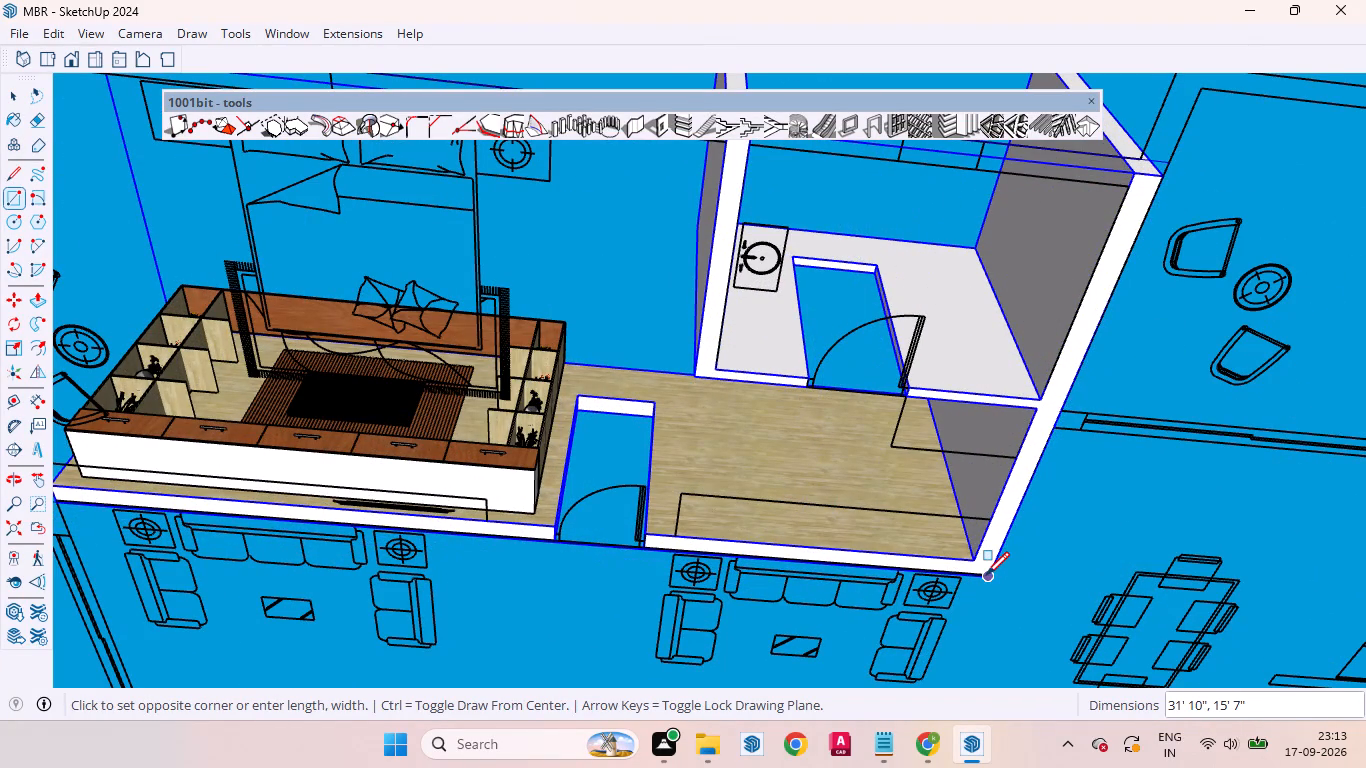
{"action": "left_click", "coordinate": [986, 575]}
{"action": "key", "text": "space"}
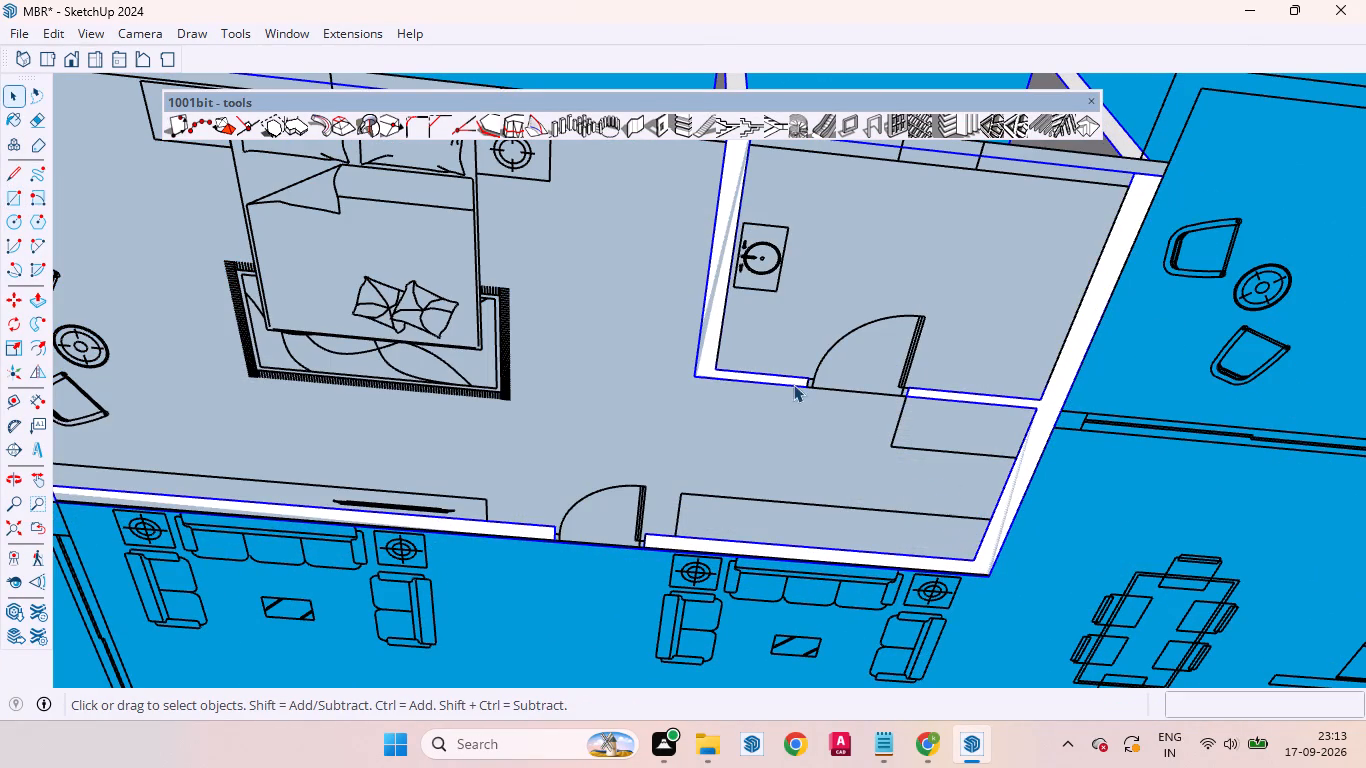
Examine the new floor face from below and from room level, checking its extent against the walls and floor plan.
{"action": "left_click", "coordinate": [577, 352]}
{"action": "double_click", "coordinate": [577, 352]}
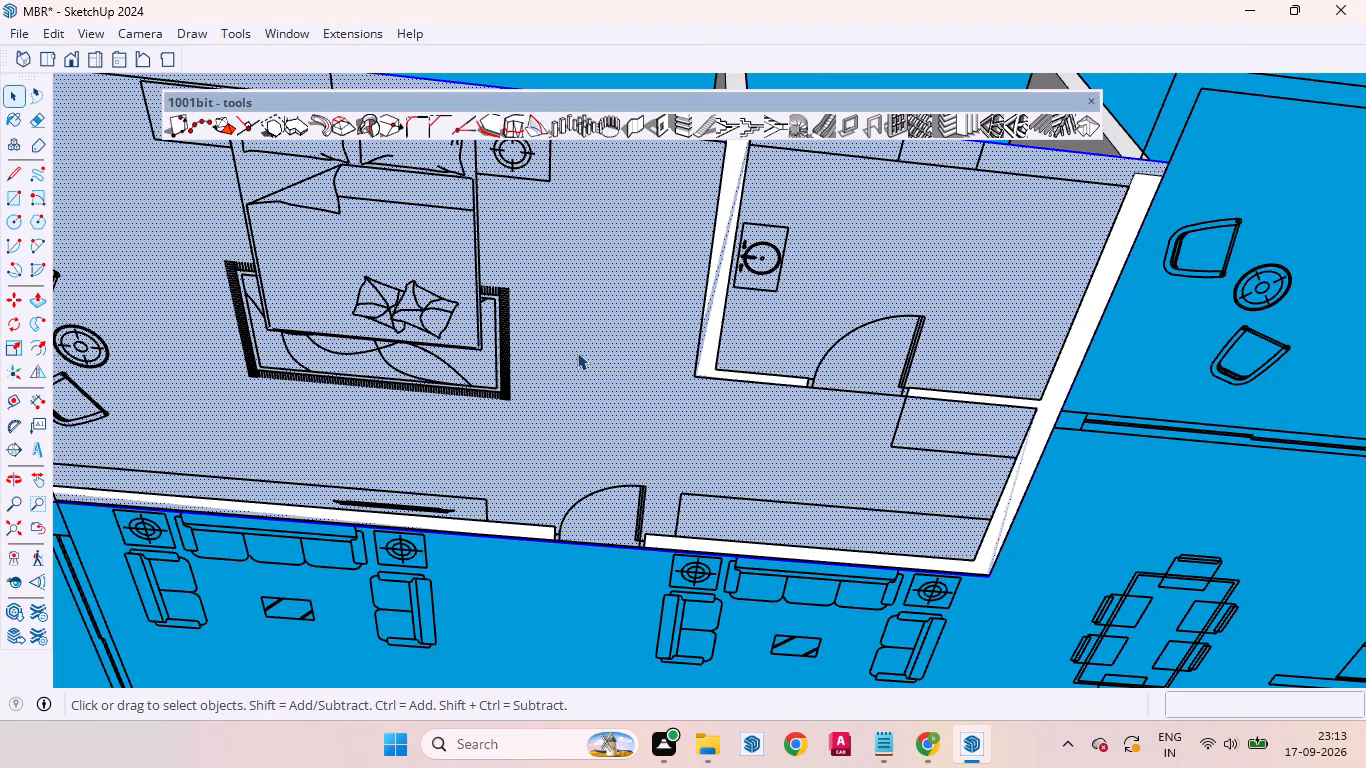
{"action": "middle_click_drag", "start_coordinate": [1095, 374], "coordinate": [1079, 585]}
{"action": "scroll", "coordinate": [1095, 374], "scroll_direction": "up", "scroll_amount": 1}
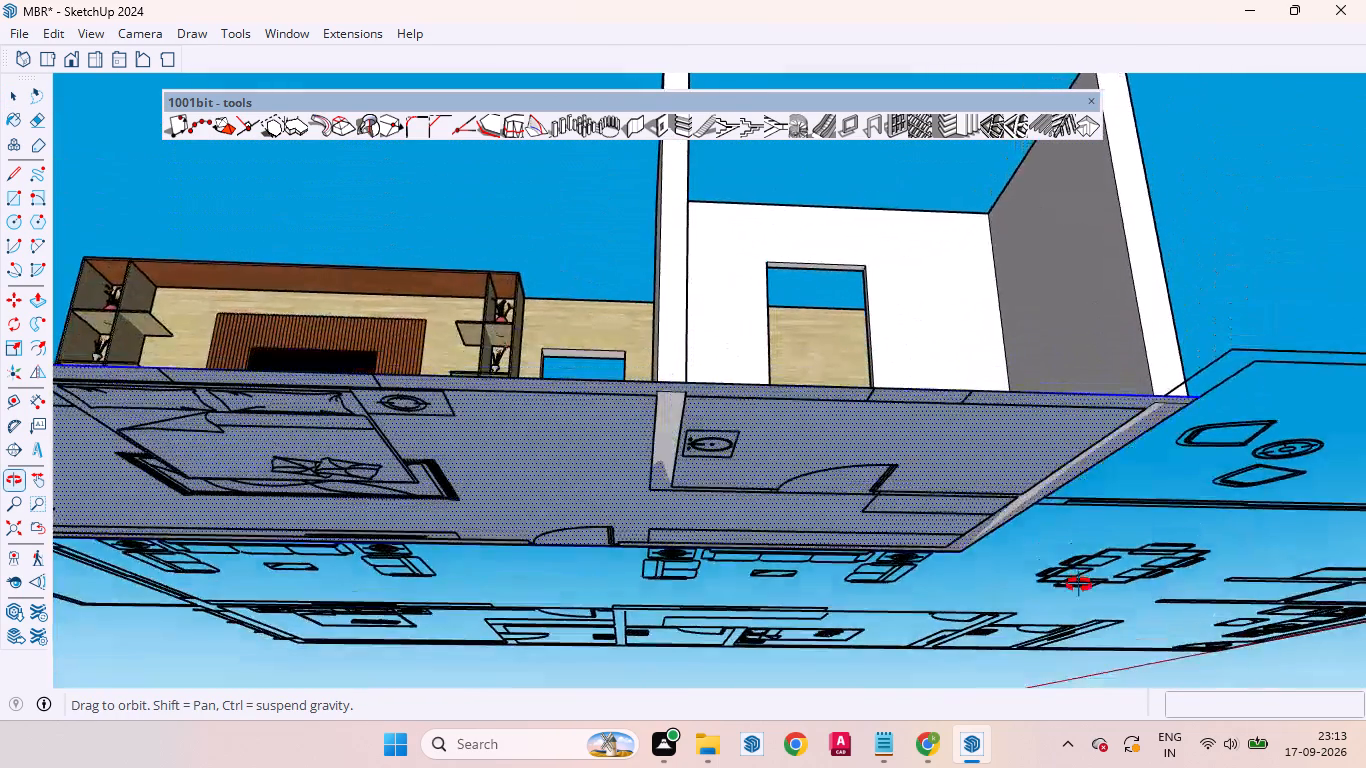
{"action": "middle_click_drag", "start_coordinate": [1079, 585], "coordinate": [1078, 561]}
{"action": "scroll", "coordinate": [1085, 485], "scroll_direction": "down", "scroll_amount": 1}
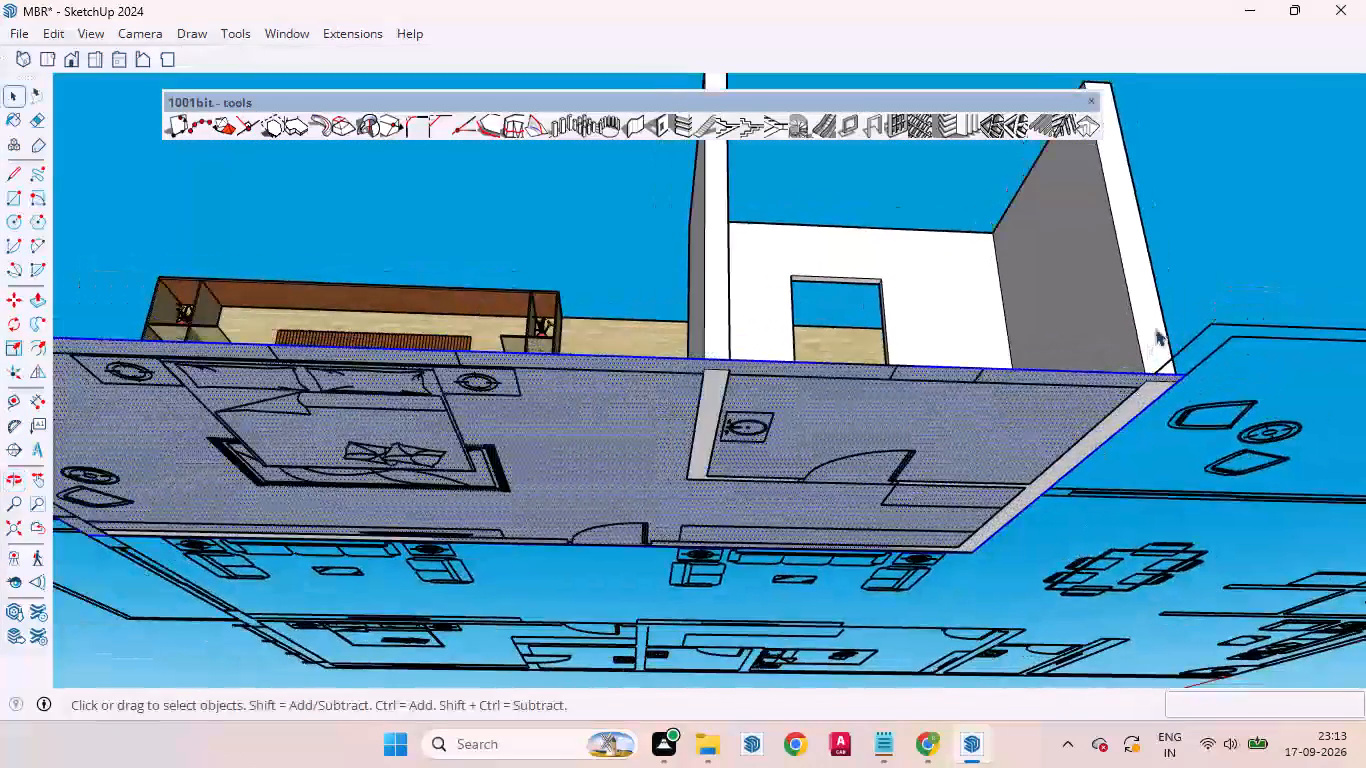
{"action": "scroll", "coordinate": [1155, 306], "scroll_direction": "up", "scroll_amount": 5}
{"action": "scroll", "coordinate": [1174, 441], "scroll_direction": "up", "scroll_amount": 7}
{"action": "scroll", "coordinate": [1156, 406], "scroll_direction": "down", "scroll_amount": 1}
{"action": "scroll", "coordinate": [1156, 406], "scroll_direction": "up", "scroll_amount": 6}
{"action": "scroll", "coordinate": [1156, 406], "scroll_direction": "down", "scroll_amount": 14}
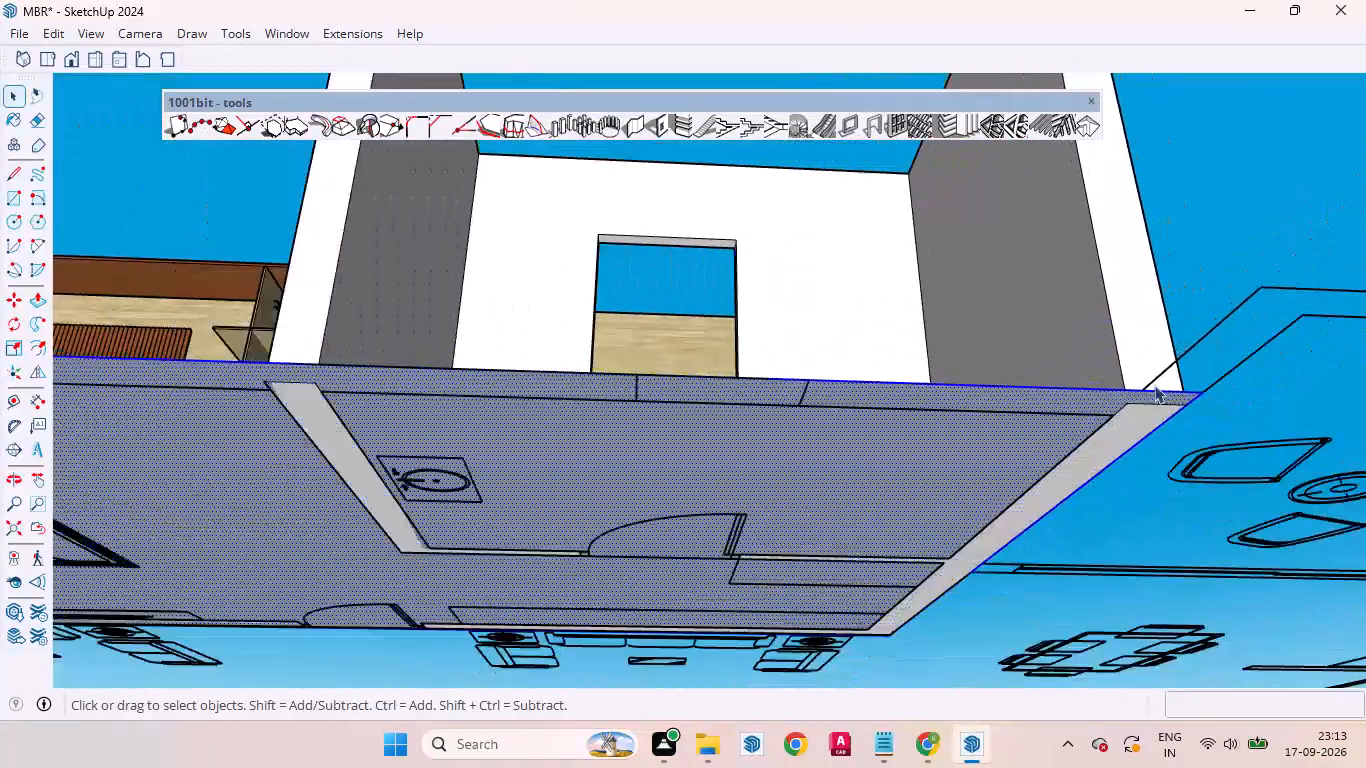
{"action": "middle_click_drag", "start_coordinate": [850, 484], "coordinate": [896, 297]}
{"action": "scroll", "coordinate": [896, 295], "scroll_direction": "up", "scroll_amount": 1}
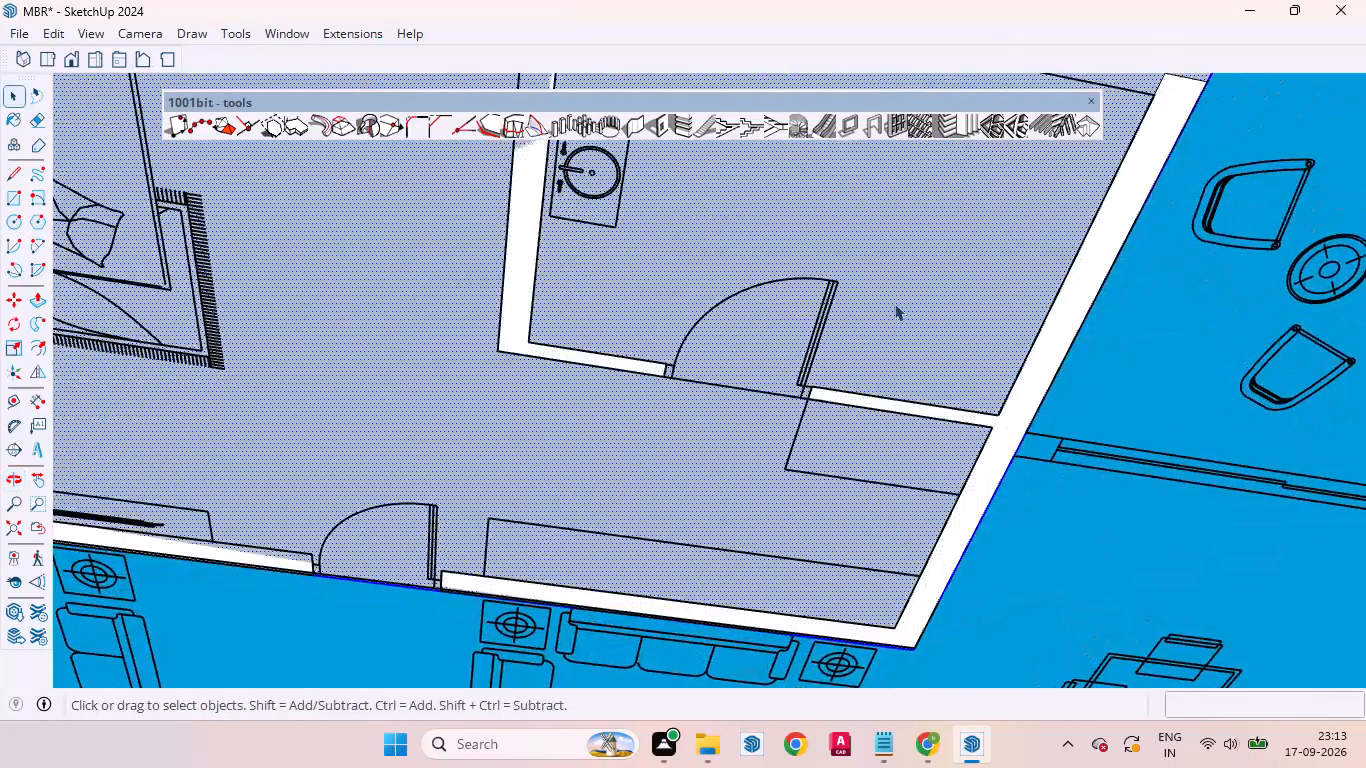
{"action": "scroll", "coordinate": [888, 326], "scroll_direction": "down", "scroll_amount": 12}
{"action": "scroll", "coordinate": [786, 352], "scroll_direction": "down", "scroll_amount": 5}
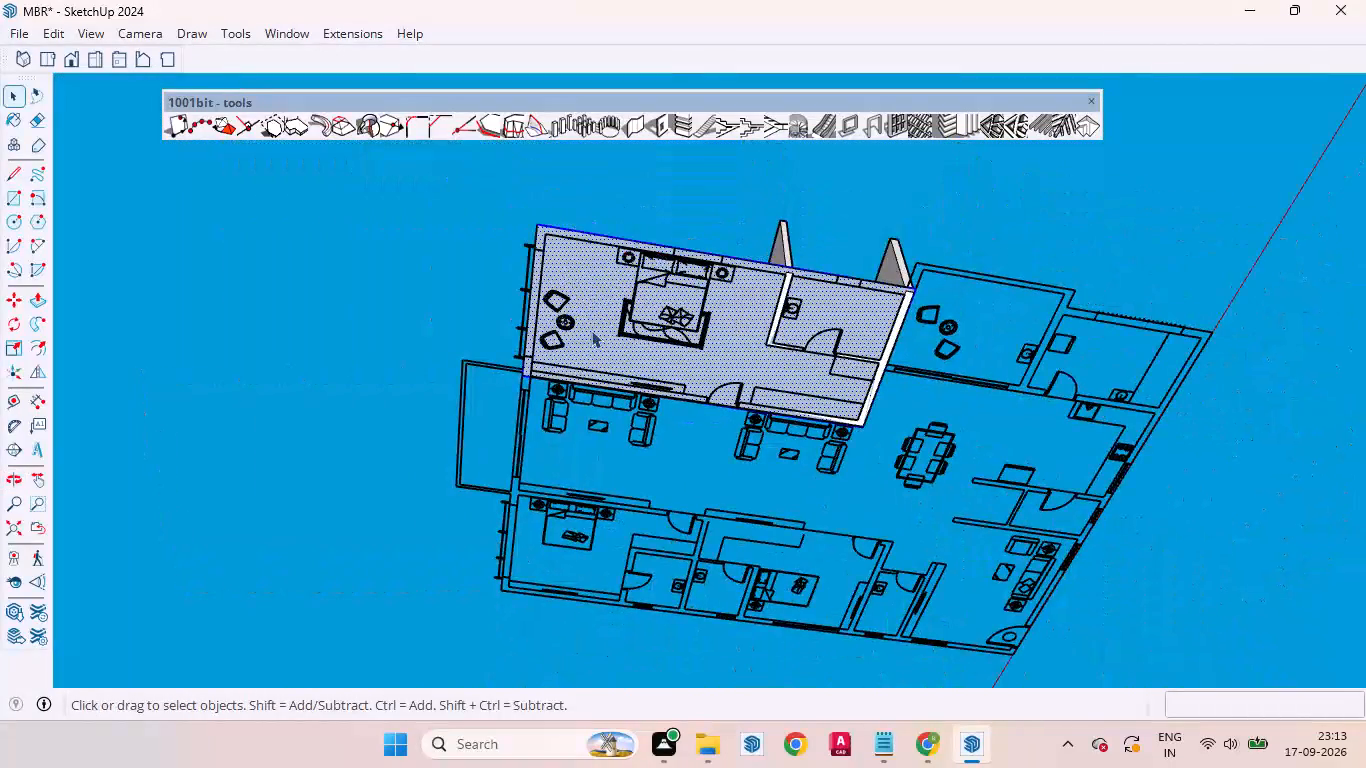
{"action": "key", "text": "Escape"}
{"action": "left_click", "coordinate": [454, 241]}
{"action": "scroll", "coordinate": [629, 268], "scroll_direction": "up", "scroll_amount": 6}
{"action": "scroll", "coordinate": [793, 296], "scroll_direction": "up", "scroll_amount": 3}
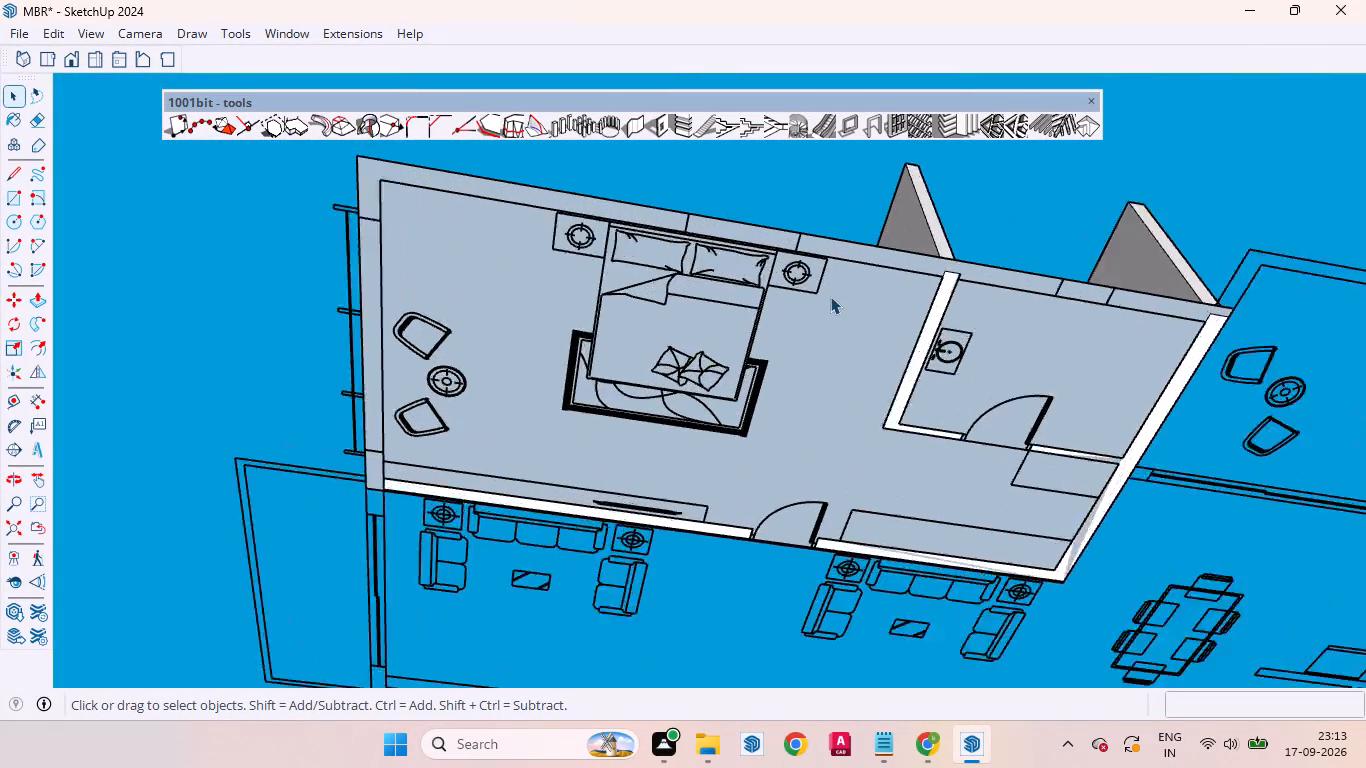
{"action": "scroll", "coordinate": [830, 296], "scroll_direction": "up", "scroll_amount": 3}
{"action": "double_click", "coordinate": [838, 344]}
{"action": "left_click", "coordinate": [838, 344]}
{"action": "double_click", "coordinate": [838, 344]}
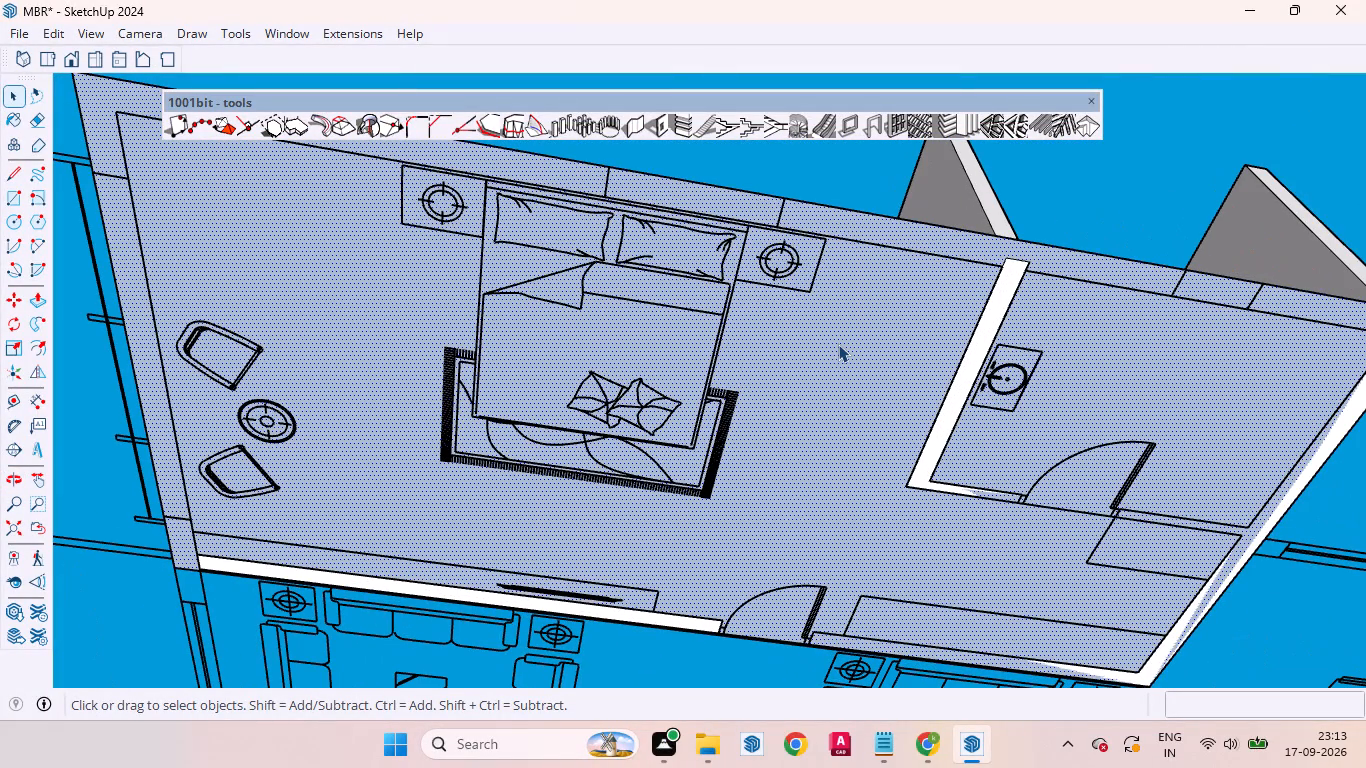
{"action": "middle_click_drag", "start_coordinate": [838, 344], "coordinate": [823, 704]}
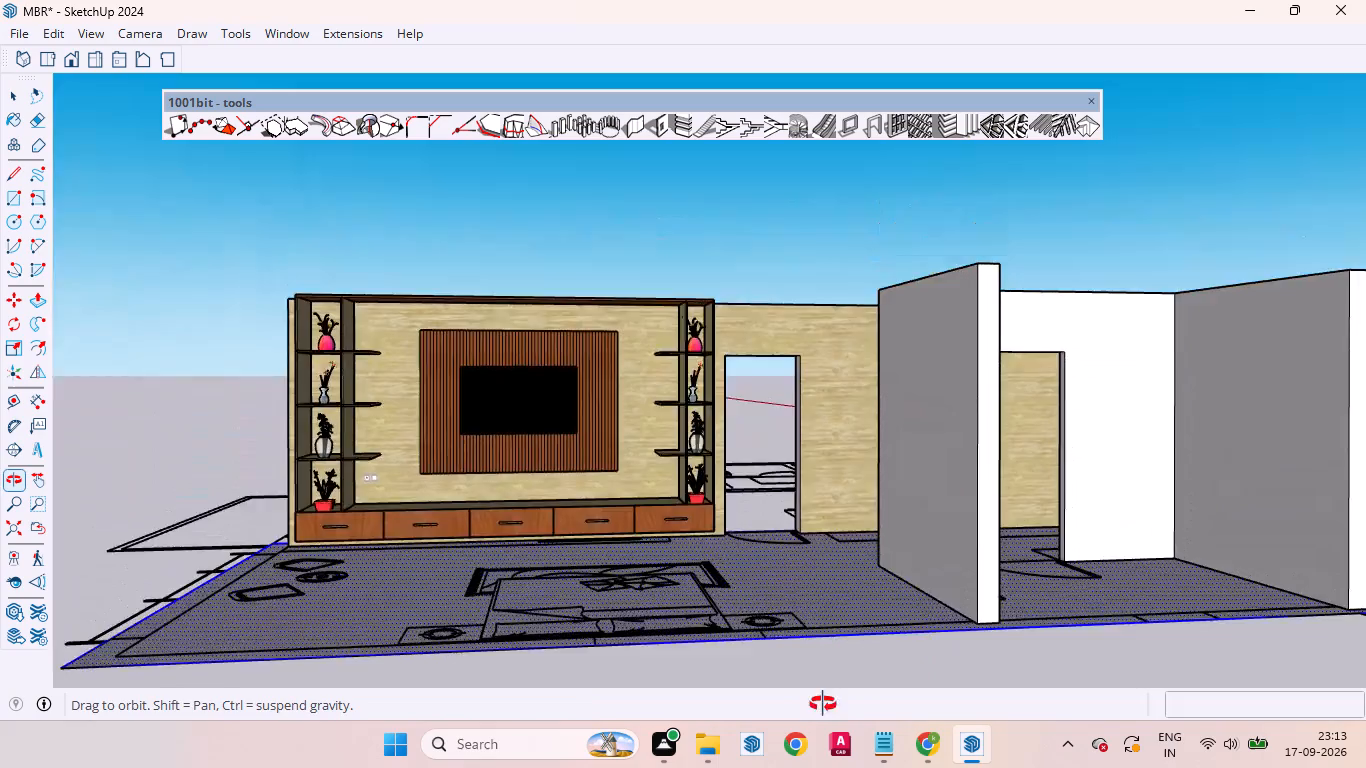
{"action": "middle_click_drag", "start_coordinate": [823, 704], "coordinate": [810, 586]}
{"action": "scroll", "coordinate": [771, 221], "scroll_direction": "up", "scroll_amount": 1}
{"action": "scroll", "coordinate": [760, 307], "scroll_direction": "down", "scroll_amount": 11}
{"action": "key", "text": "Escape"}
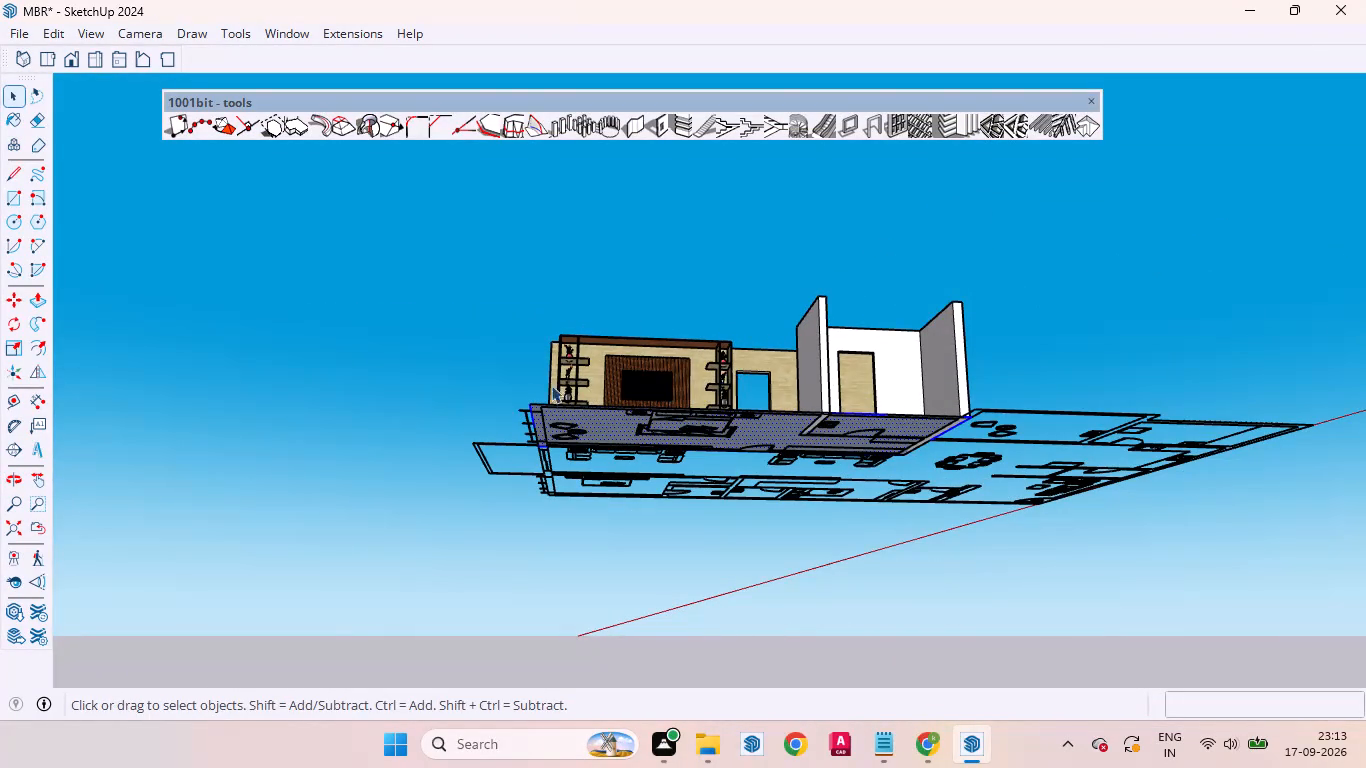
{"action": "left_click", "coordinate": [471, 383]}
Make the bedroom and bathroom floor face with its boundary edges into a group.
{"action": "scroll", "coordinate": [724, 401], "scroll_direction": "up", "scroll_amount": 7}
{"action": "scroll", "coordinate": [772, 487], "scroll_direction": "up", "scroll_amount": 8}
{"action": "middle_click_drag", "start_coordinate": [818, 481], "coordinate": [811, 449]}
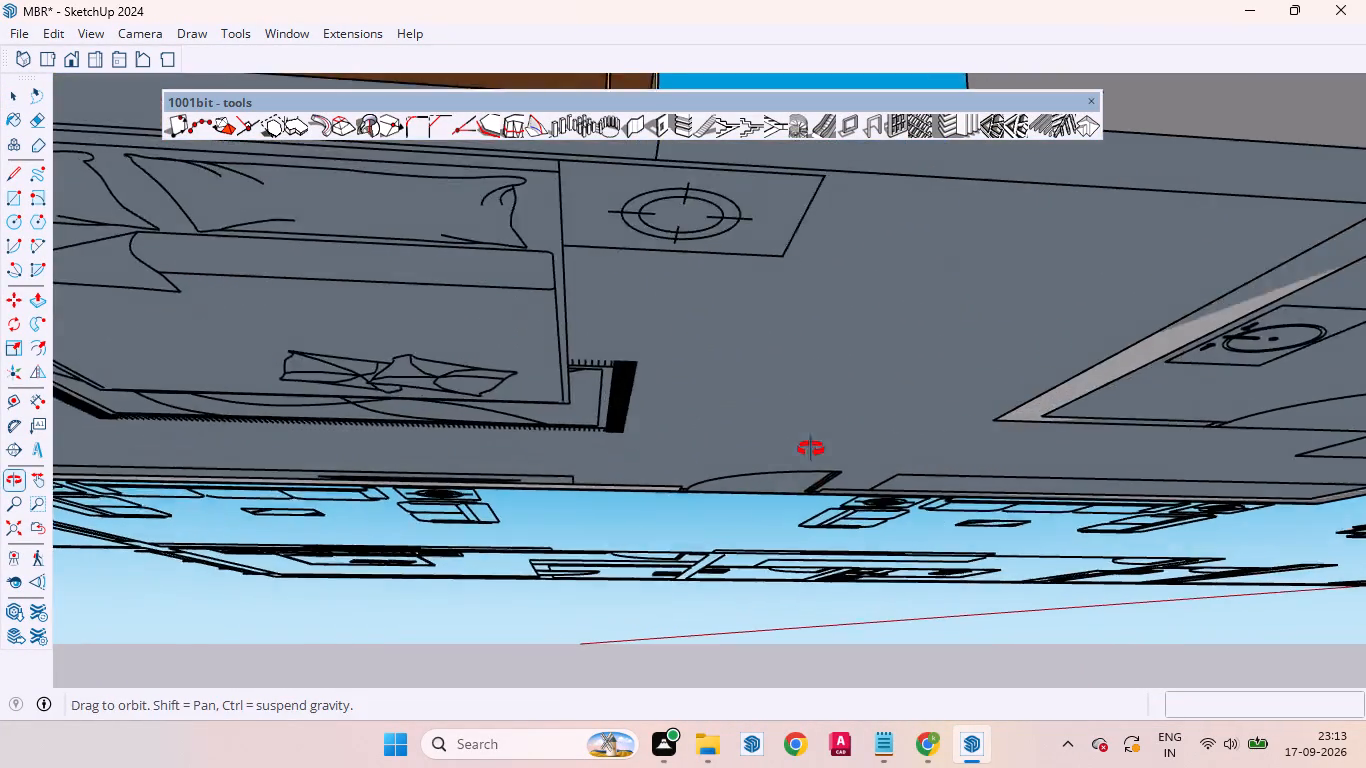
{"action": "middle_click_drag", "start_coordinate": [811, 449], "coordinate": [811, 333]}
{"action": "scroll", "coordinate": [796, 323], "scroll_direction": "down", "scroll_amount": 13}
{"action": "scroll", "coordinate": [770, 310], "scroll_direction": "up", "scroll_amount": 7}
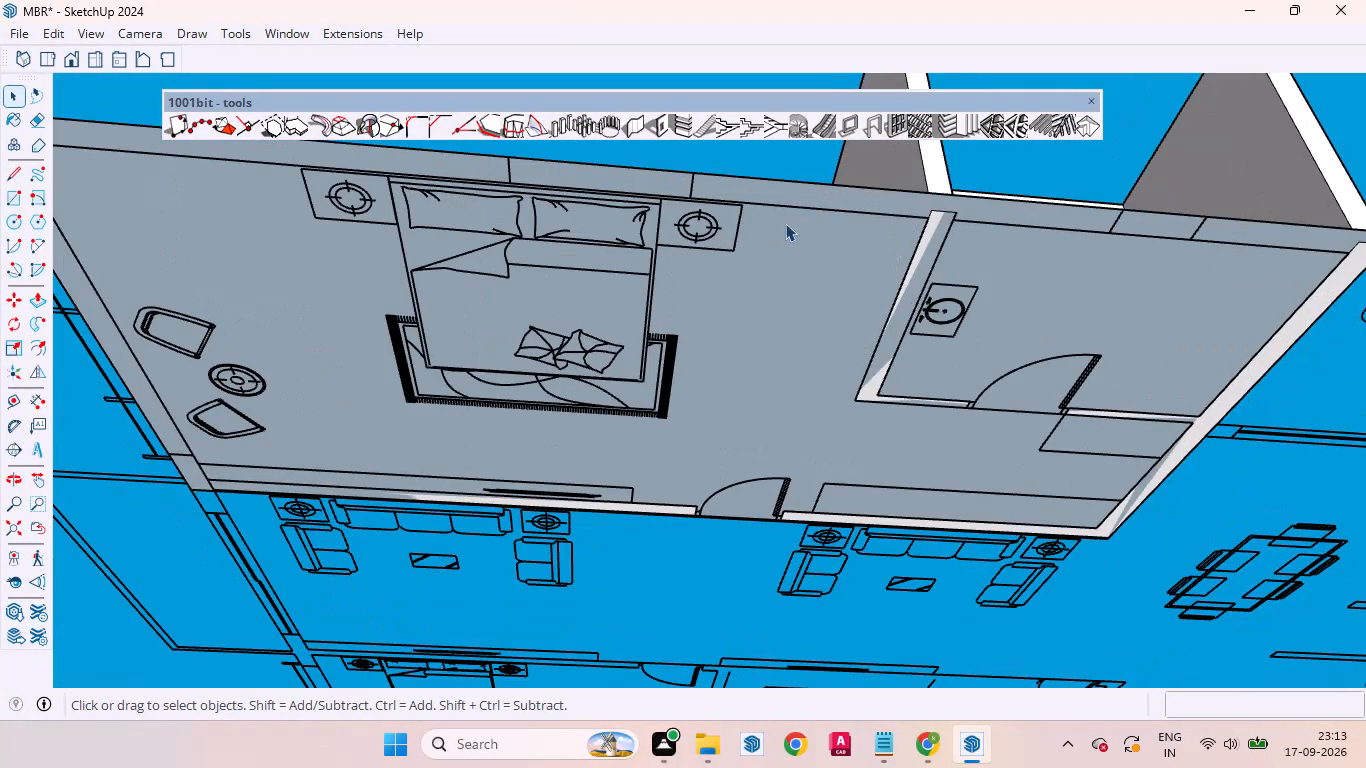
{"action": "double_click", "coordinate": [774, 245]}
{"action": "right_click", "coordinate": [774, 245]}
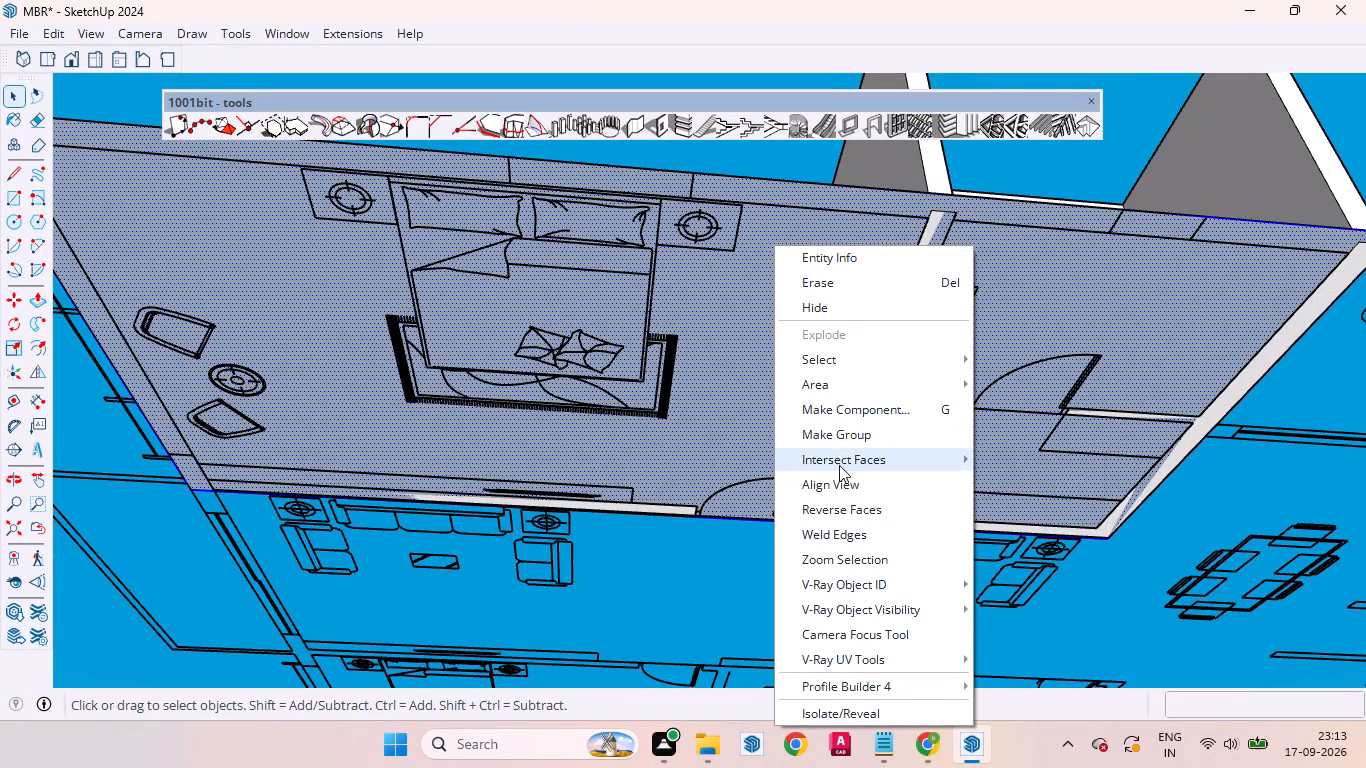
{"action": "left_click", "coordinate": [851, 440]}
Inside the floor group, push/pull the face 6" downward into a slab, and close the group.
{"action": "double_click", "coordinate": [818, 294]}
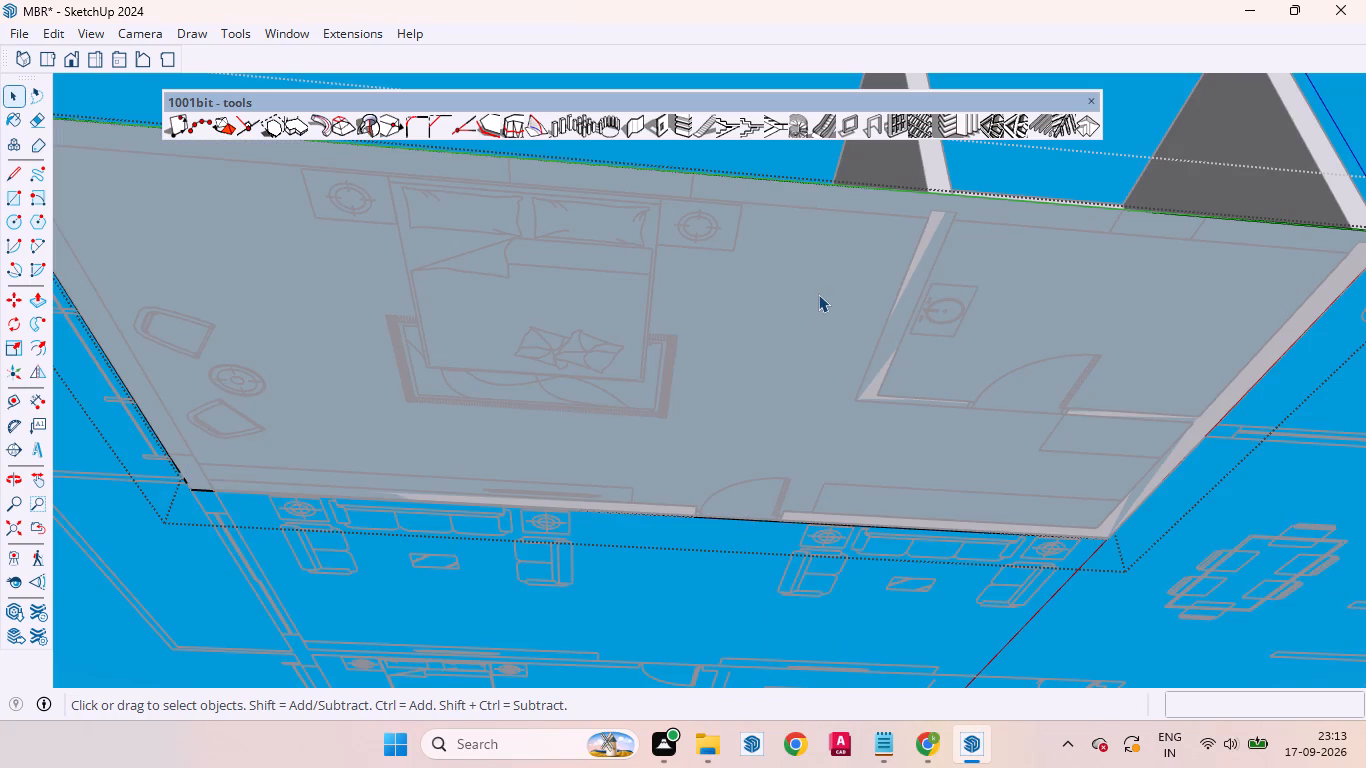
{"action": "key", "text": "p"}
{"action": "left_click", "coordinate": [818, 294]}
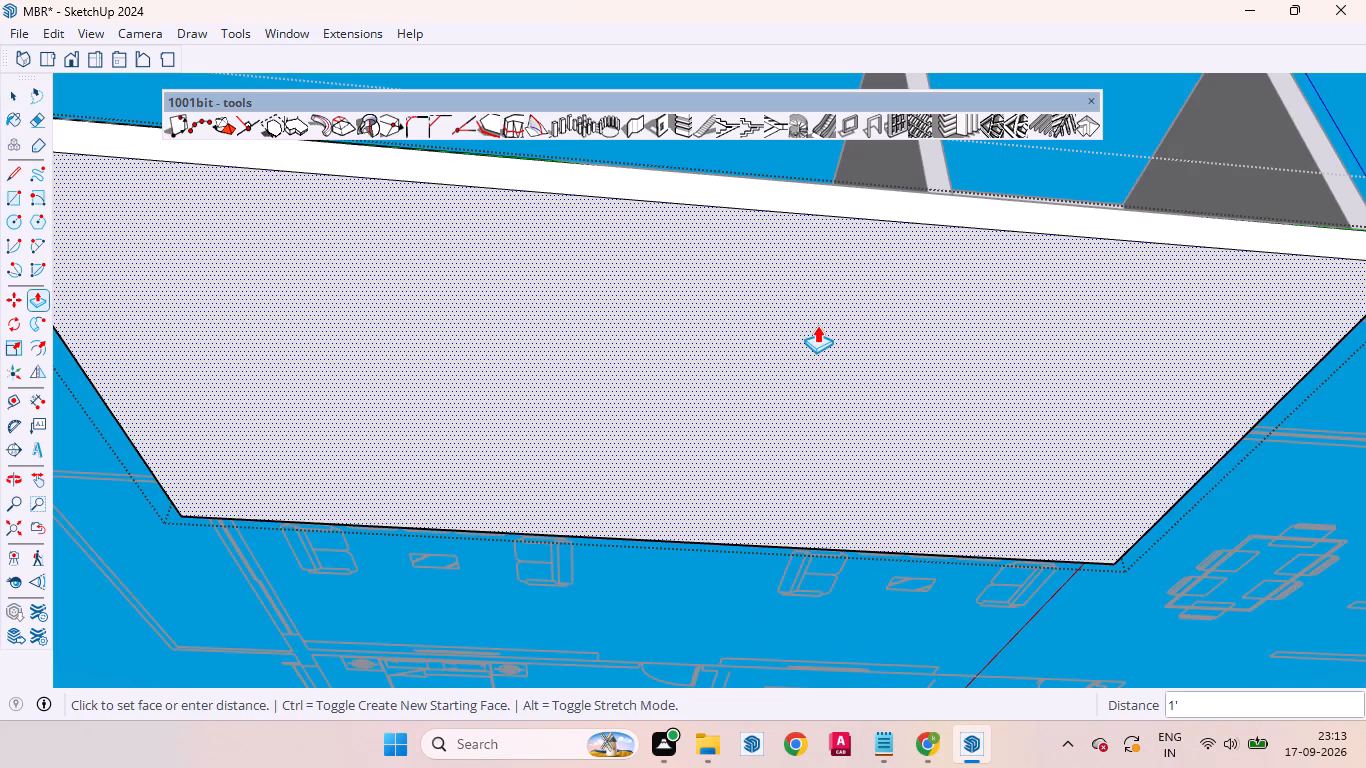
{"action": "key", "text": "6"}
{"action": "key", "text": "shift+quotedbl"}
{"action": "key", "text": "Return"}
{"action": "scroll", "coordinate": [817, 325], "scroll_direction": "down", "scroll_amount": 7}
{"action": "middle_click_drag", "start_coordinate": [802, 299], "coordinate": [802, 298]}
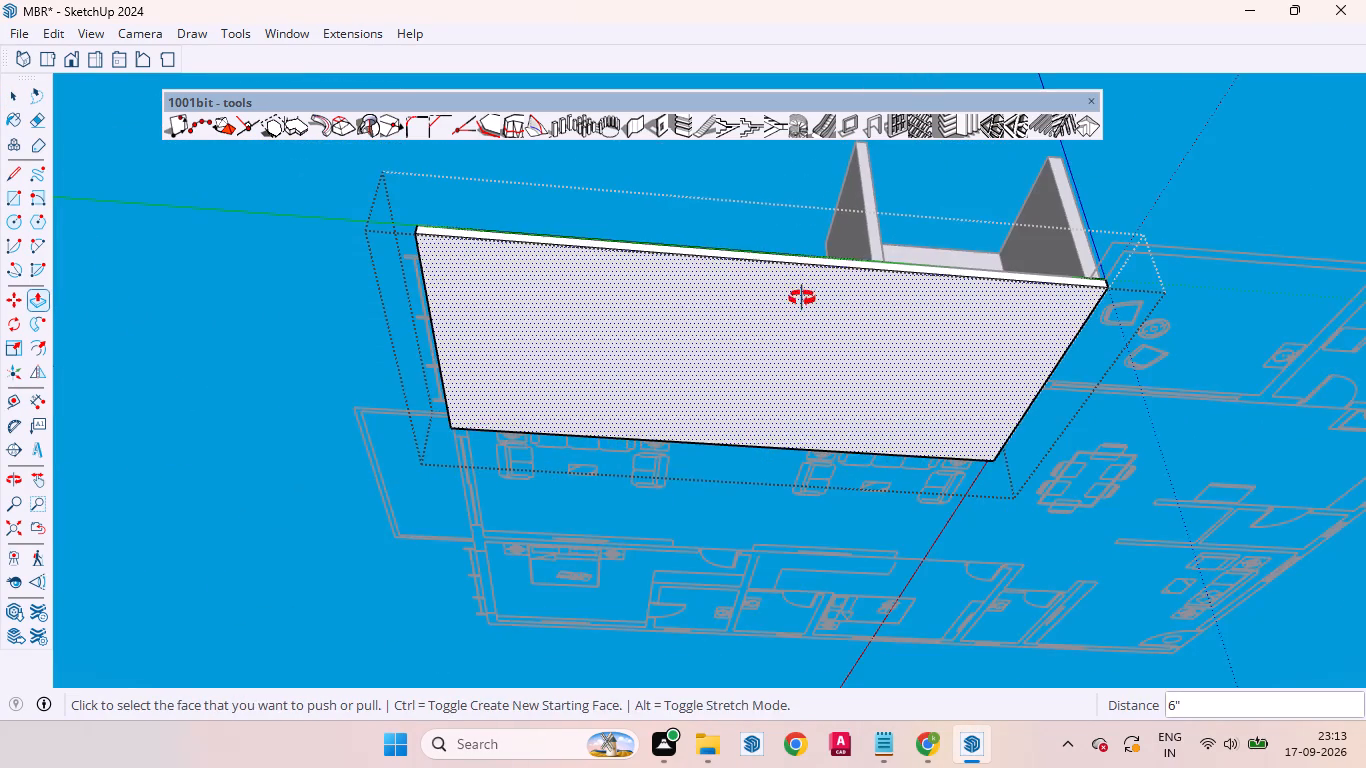
{"action": "middle_click_drag", "start_coordinate": [802, 298], "coordinate": [773, 609]}
{"action": "key", "text": "space"}
{"action": "left_click", "coordinate": [244, 390]}
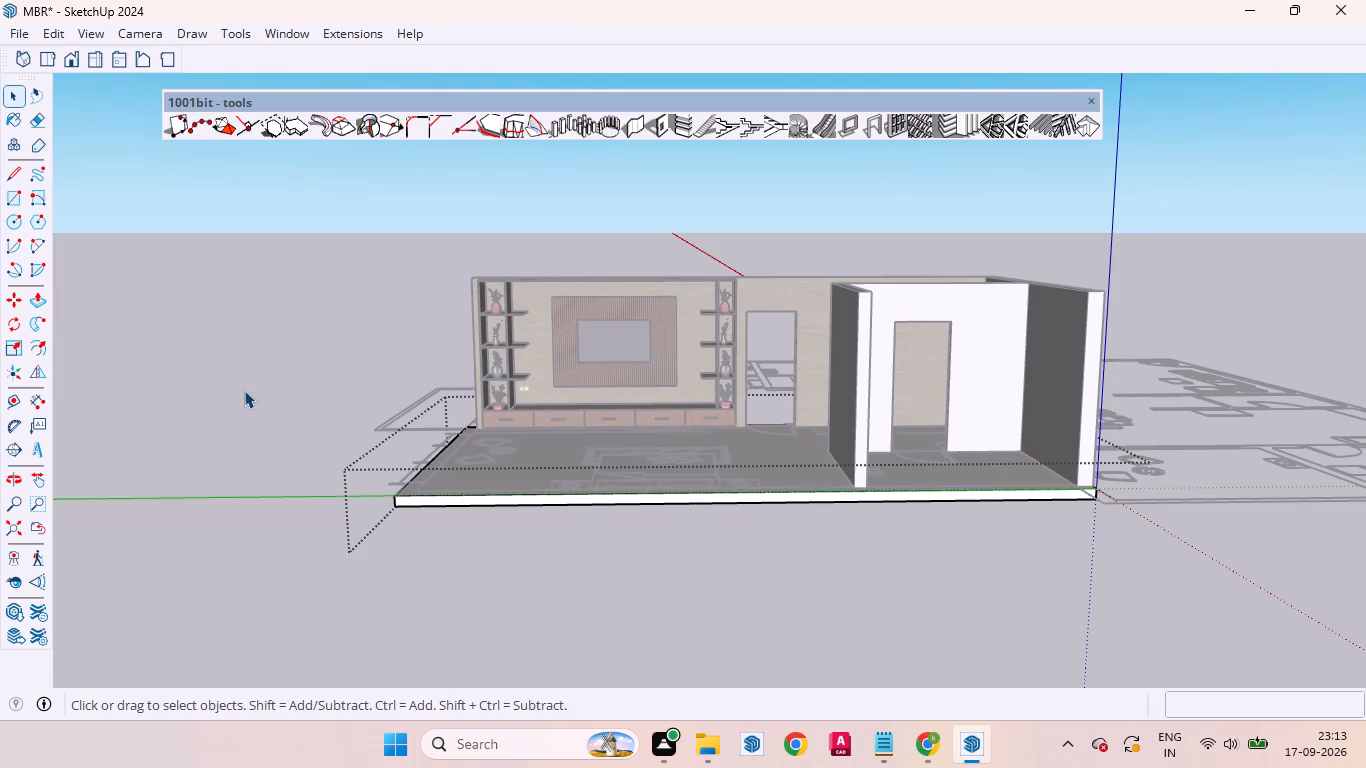
Examine the TV unit, partition walls and bedroom layout above the new floor slab.
{"action": "scroll", "coordinate": [821, 400], "scroll_direction": "up", "scroll_amount": 4}
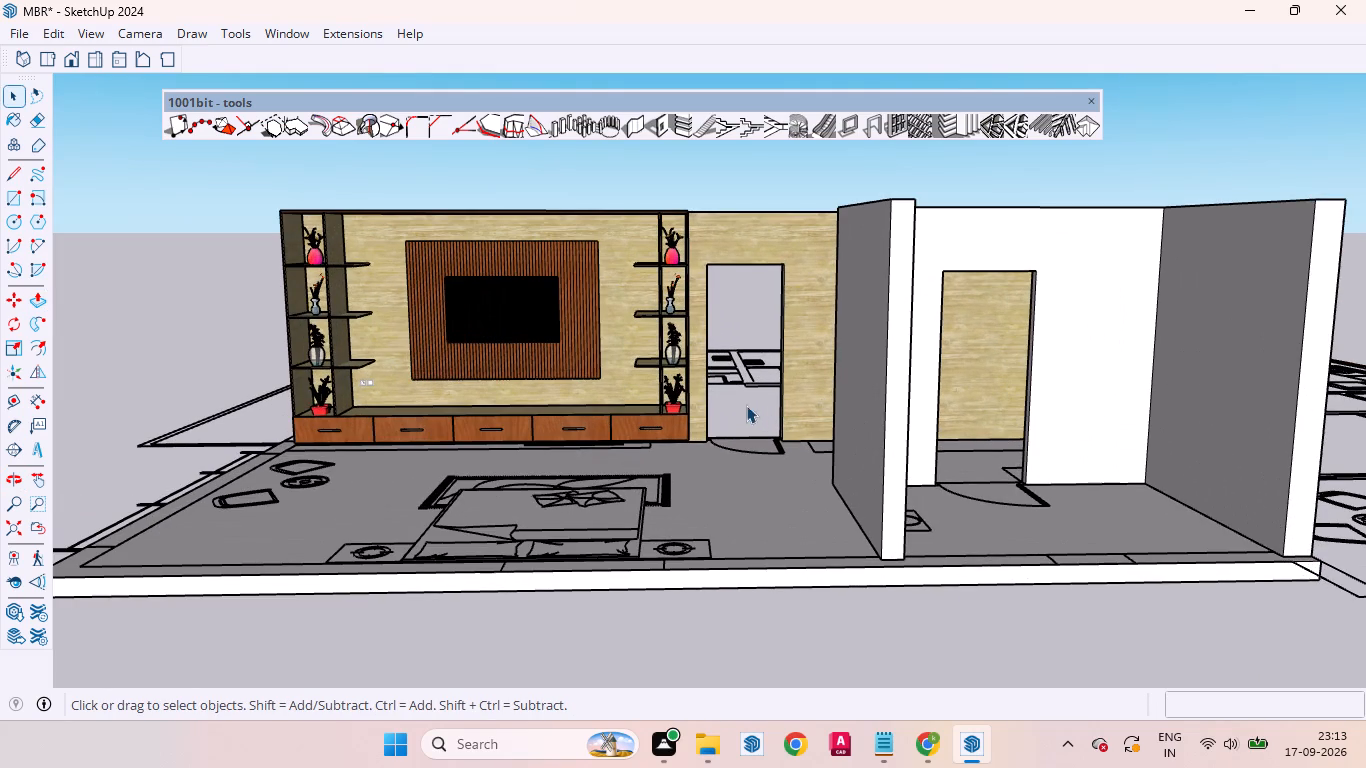
{"action": "scroll", "coordinate": [734, 389], "scroll_direction": "down", "scroll_amount": 6}
{"action": "scroll", "coordinate": [683, 324], "scroll_direction": "up", "scroll_amount": 7}
{"action": "scroll", "coordinate": [750, 300], "scroll_direction": "down", "scroll_amount": 1}
{"action": "scroll", "coordinate": [753, 308], "scroll_direction": "up", "scroll_amount": 3}
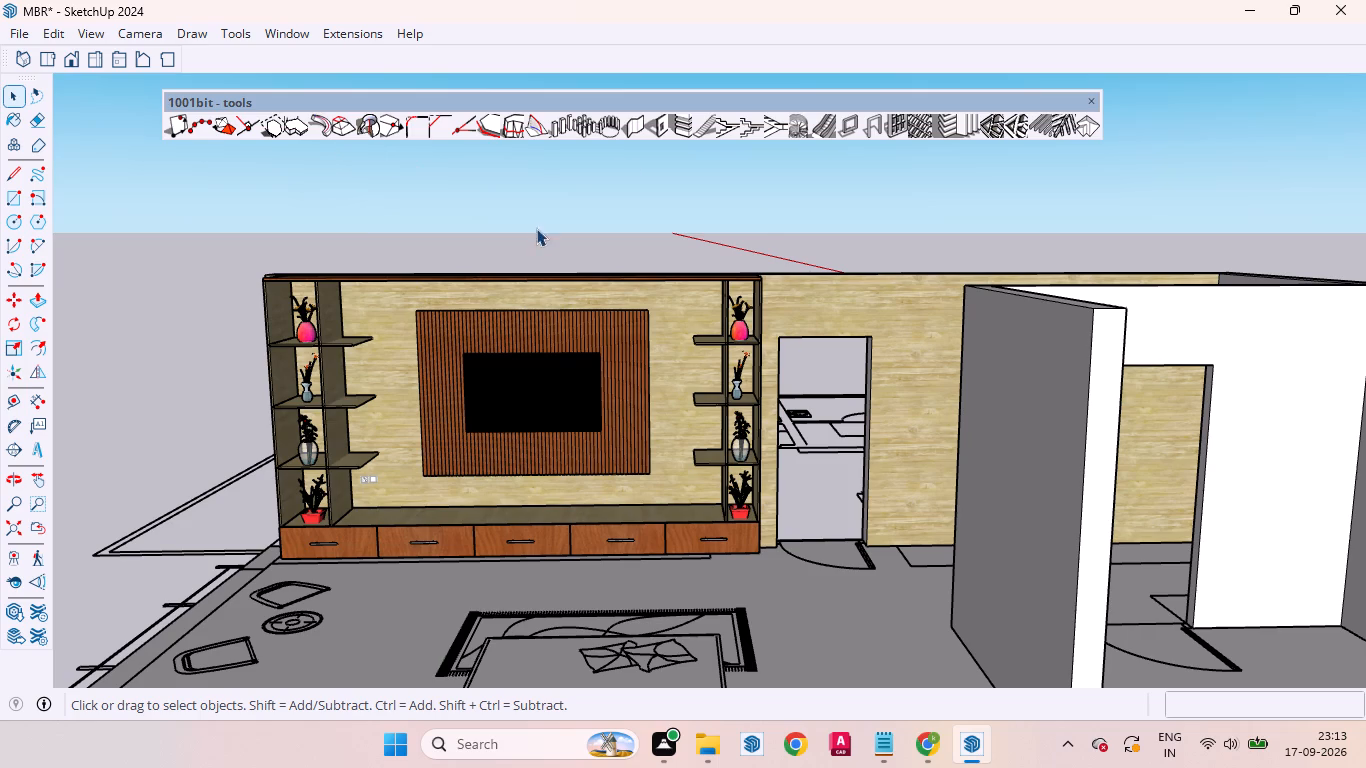
{"action": "scroll", "coordinate": [645, 199], "scroll_direction": "down", "scroll_amount": 6}
{"action": "scroll", "coordinate": [517, 280], "scroll_direction": "up", "scroll_amount": 6}
{"action": "middle_click_drag", "start_coordinate": [554, 283], "coordinate": [557, 326]}
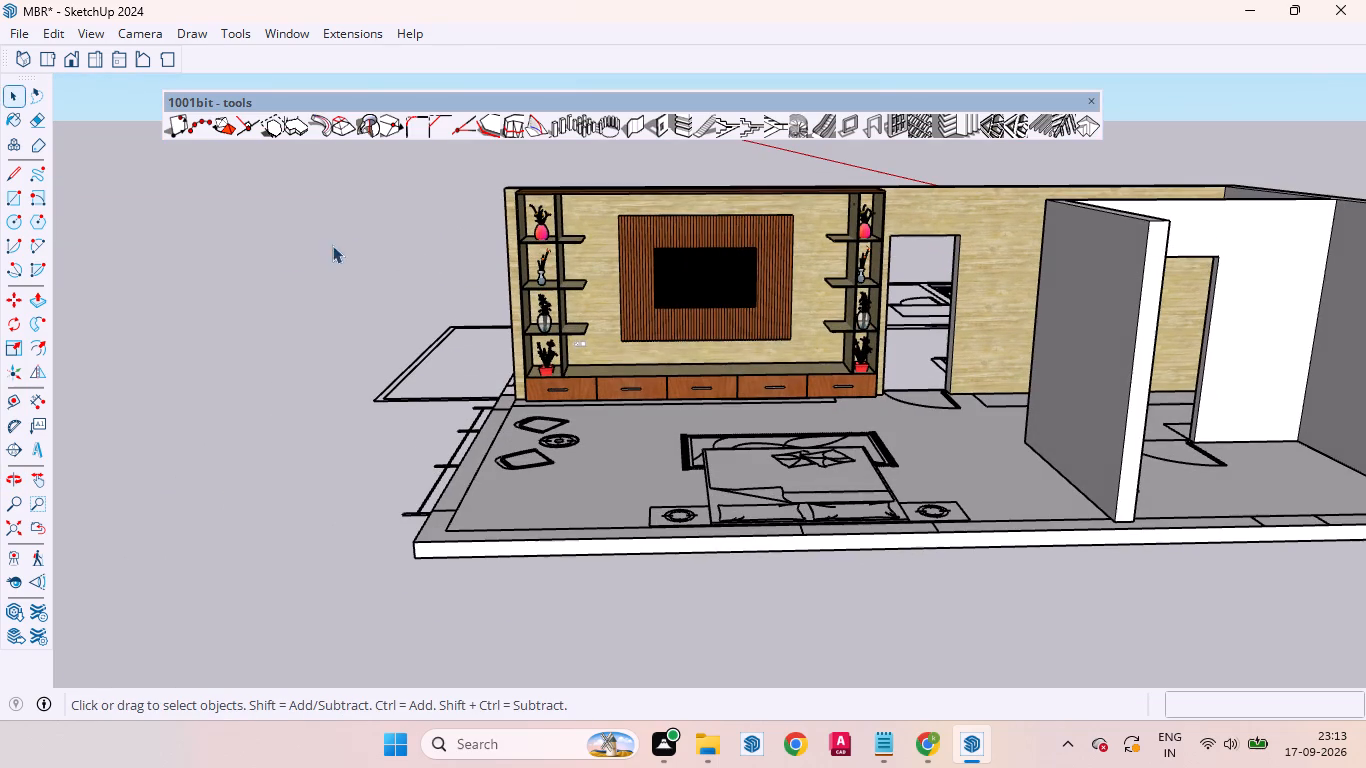
Delete all guide lines in the model.
{"action": "left_click", "coordinate": [55, 38]}
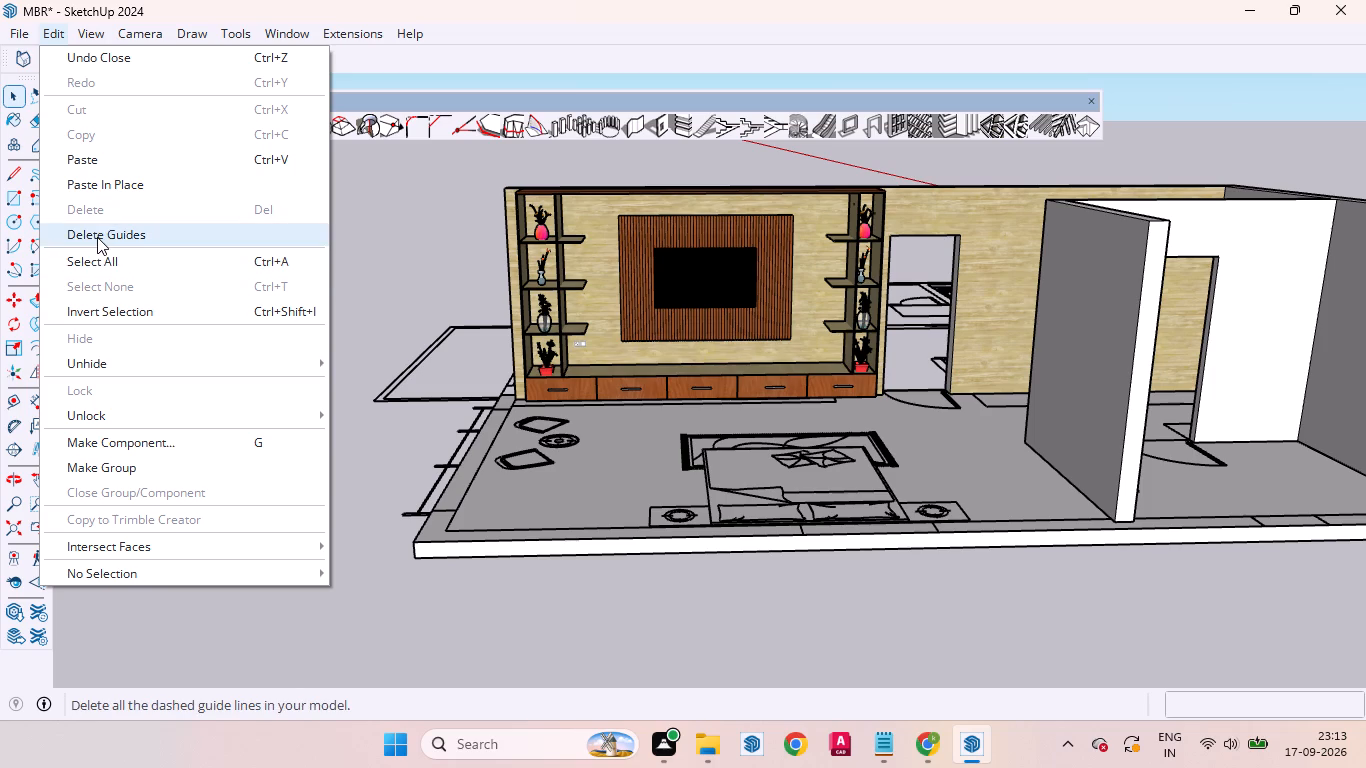
{"action": "left_click", "coordinate": [97, 237]}
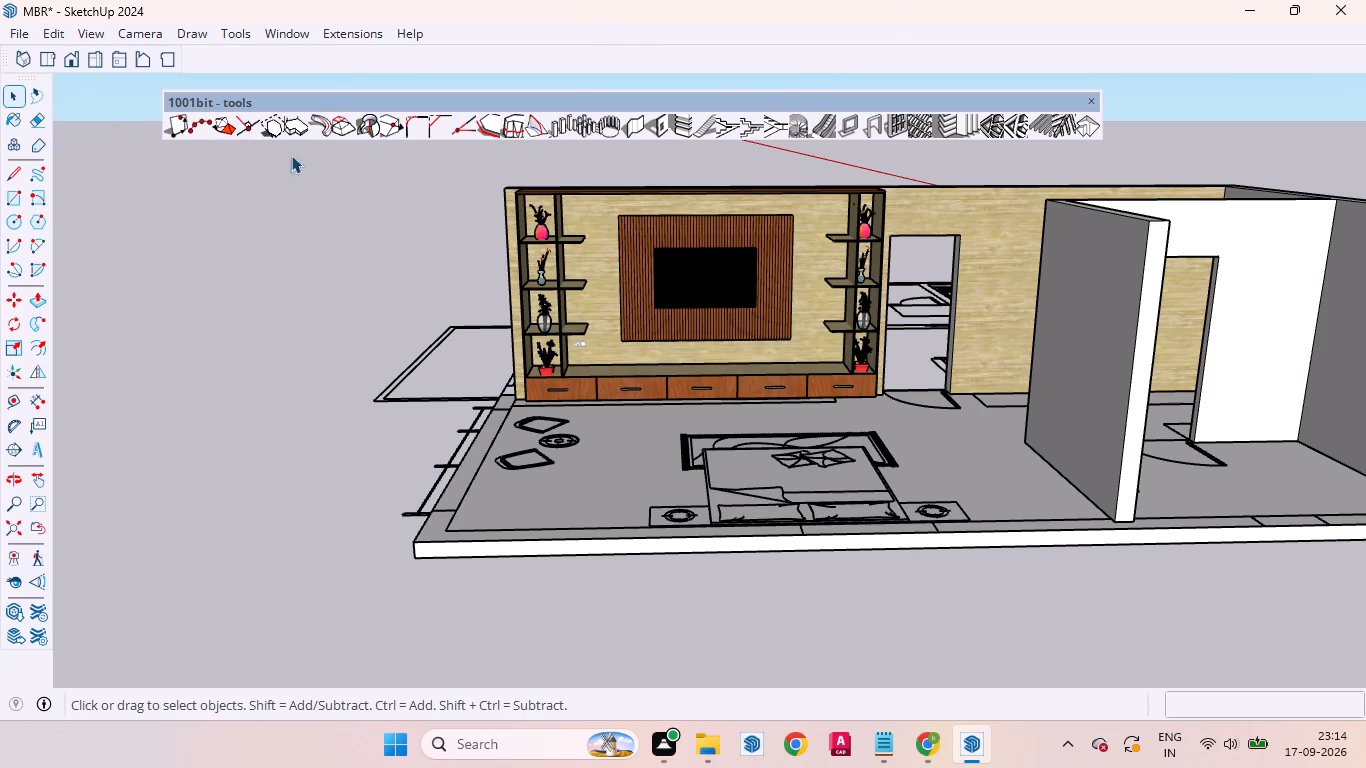
Unhide the hidden walls enclosing the bedroom and bathroom.
{"action": "left_click", "coordinate": [25, 36]}
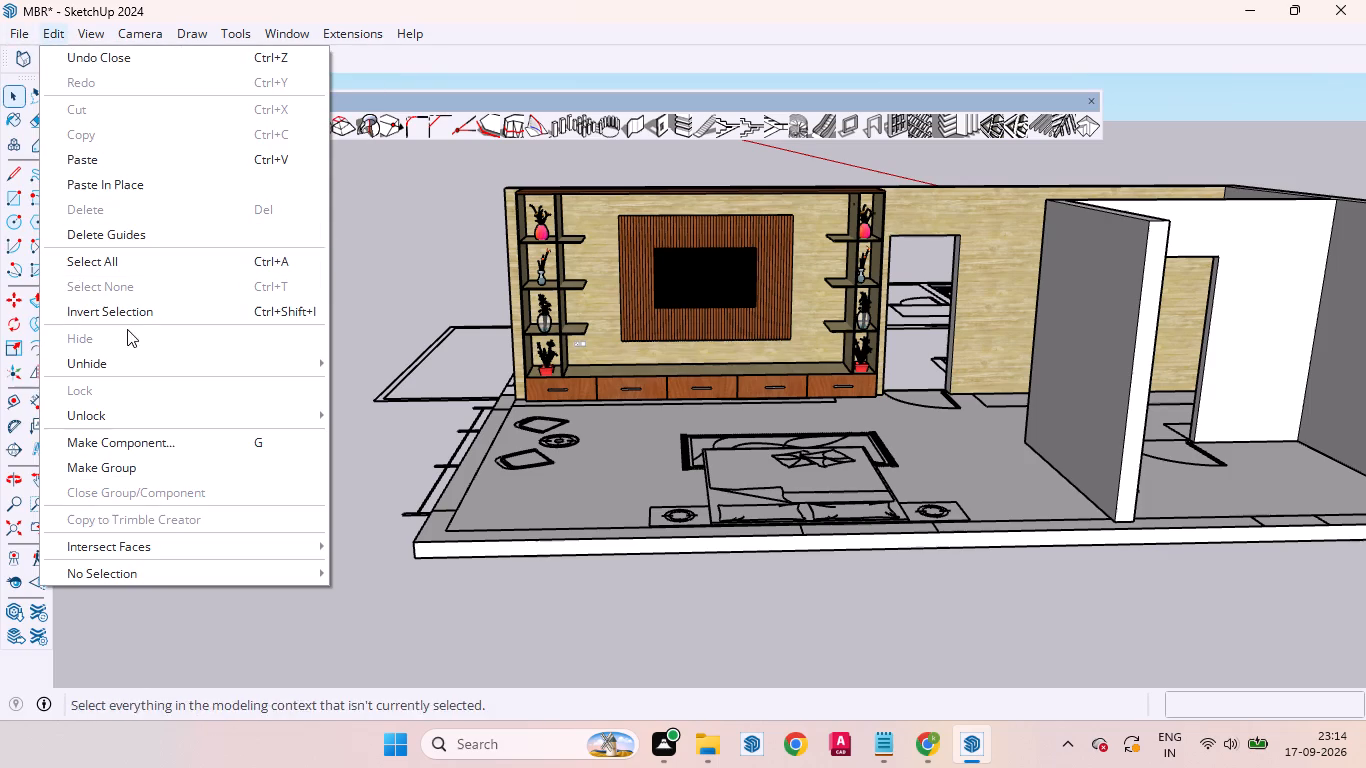
{"action": "left_click", "coordinate": [120, 362]}
{"action": "left_click", "coordinate": [365, 420]}
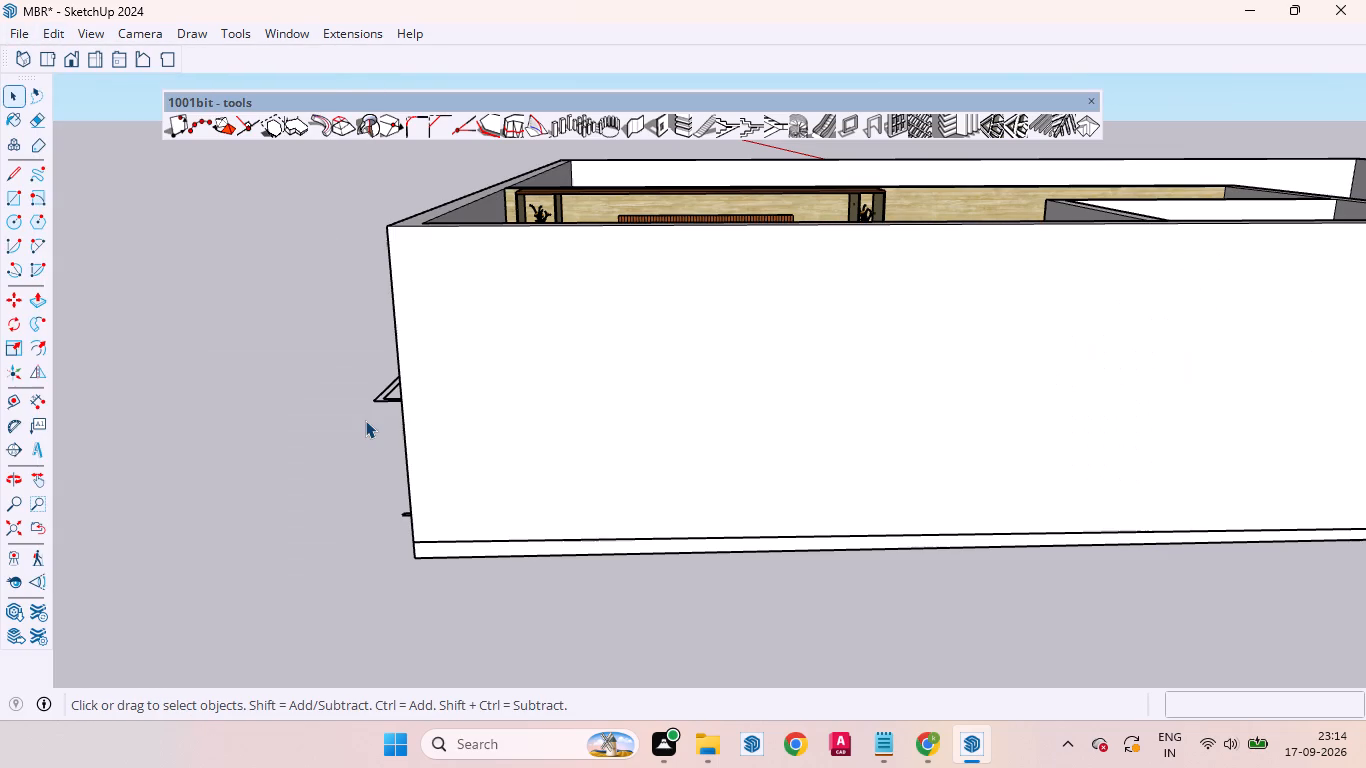
{"action": "scroll", "coordinate": [637, 332], "scroll_direction": "up", "scroll_amount": 5}
{"action": "scroll", "coordinate": [440, 380], "scroll_direction": "down", "scroll_amount": 11}
{"action": "scroll", "coordinate": [500, 380], "scroll_direction": "up", "scroll_amount": 2}
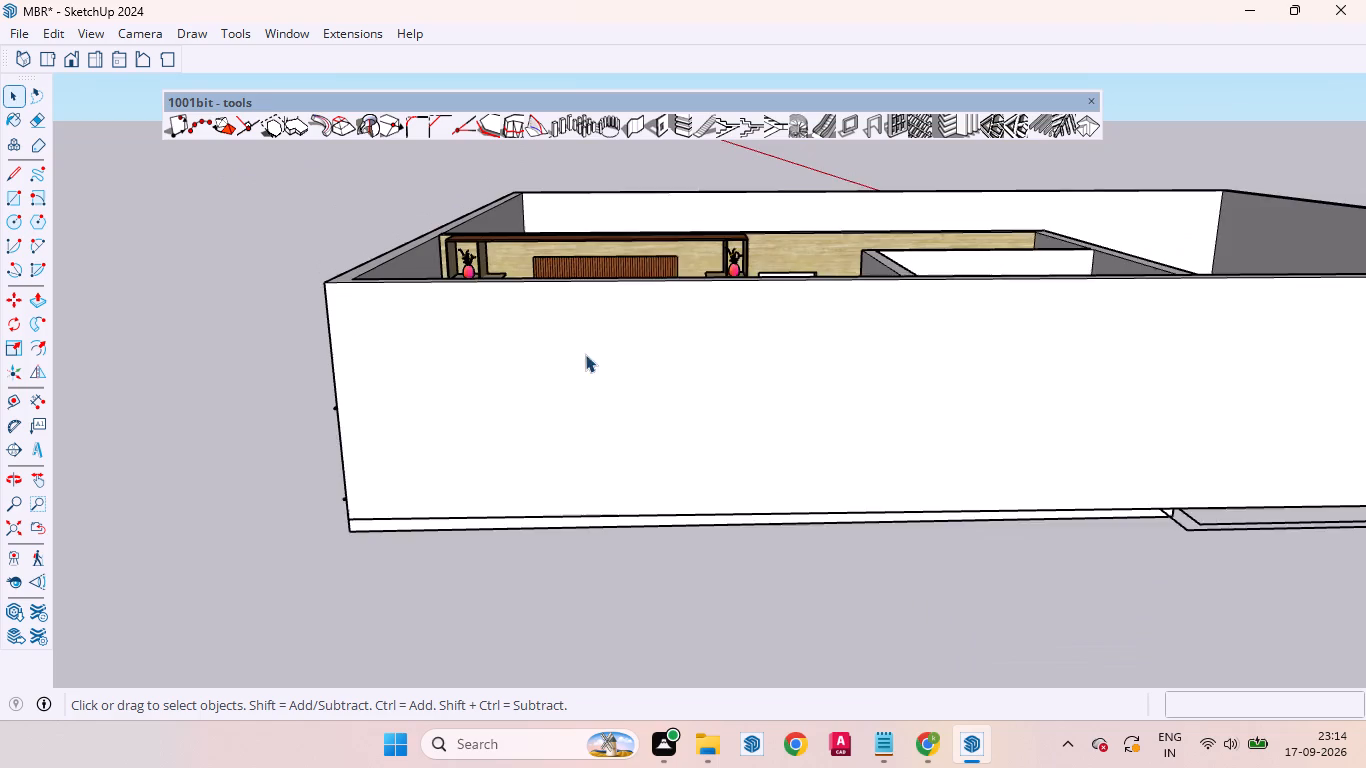
Examine the TV unit, bedroom and bathroom inside the restored outer walls from several viewpoints.
{"action": "scroll", "coordinate": [585, 354], "scroll_direction": "up", "scroll_amount": 2}
{"action": "scroll", "coordinate": [447, 387], "scroll_direction": "down", "scroll_amount": 6}
{"action": "middle_click_drag", "start_coordinate": [589, 377], "coordinate": [498, 598]}
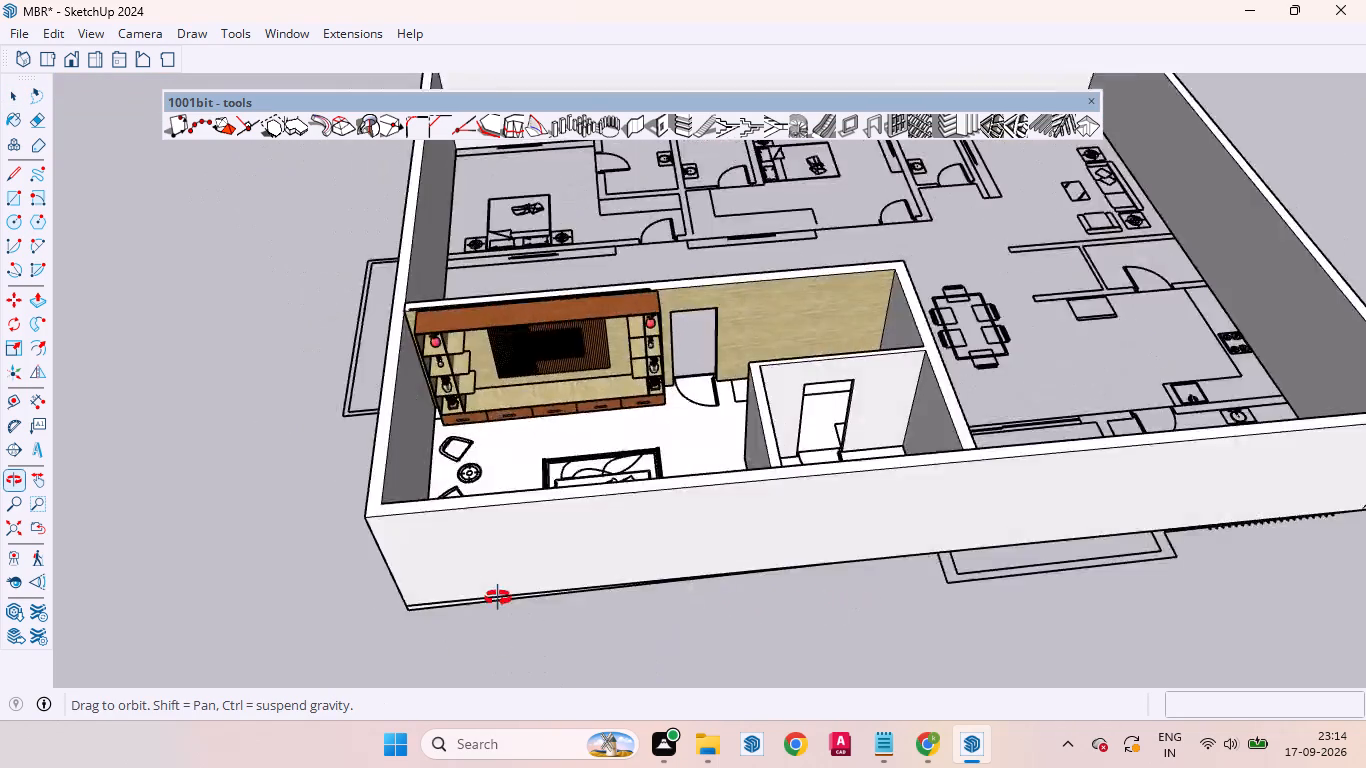
{"action": "middle_click_drag", "start_coordinate": [498, 598], "coordinate": [519, 478]}
{"action": "scroll", "coordinate": [416, 355], "scroll_direction": "up", "scroll_amount": 5}
{"action": "scroll", "coordinate": [482, 513], "scroll_direction": "down", "scroll_amount": 7}
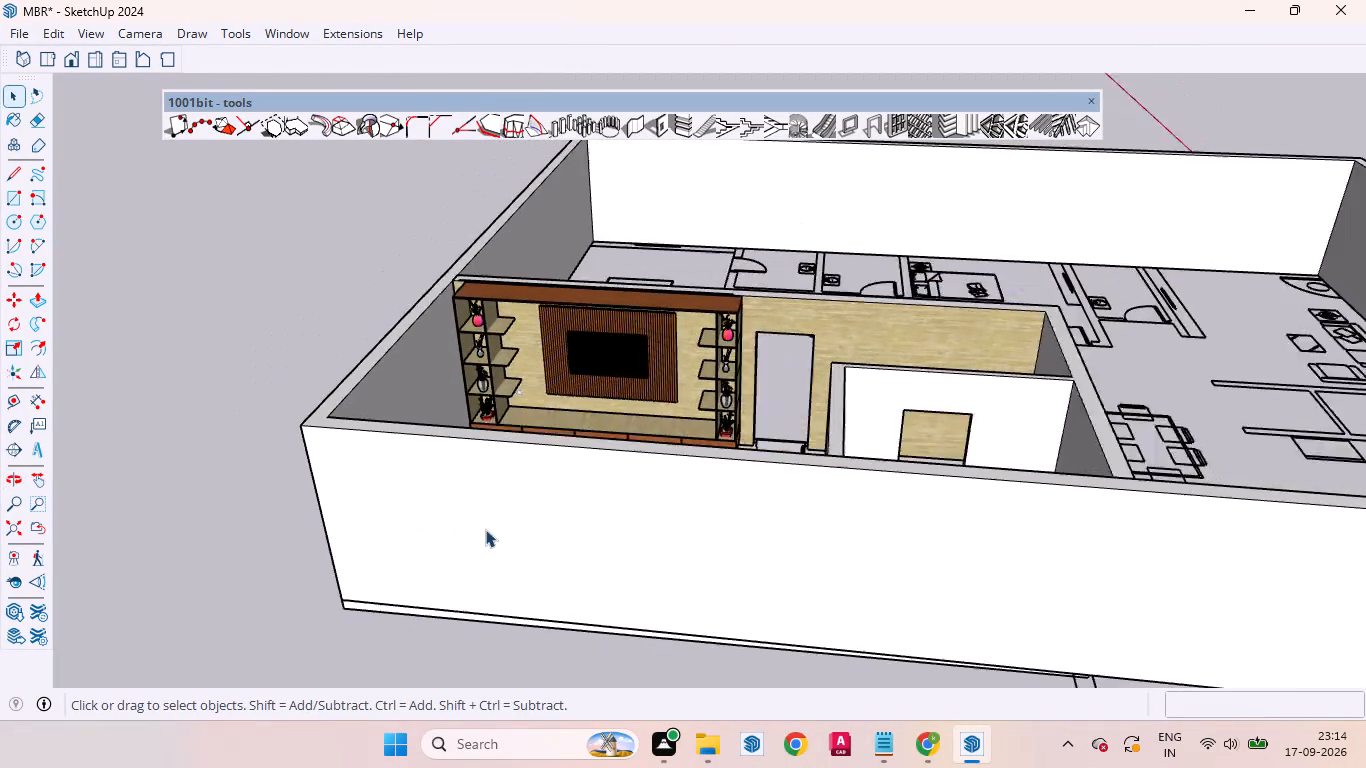
{"action": "middle_click_drag", "start_coordinate": [435, 471], "coordinate": [631, 486]}
{"action": "scroll", "coordinate": [663, 438], "scroll_direction": "up", "scroll_amount": 7}
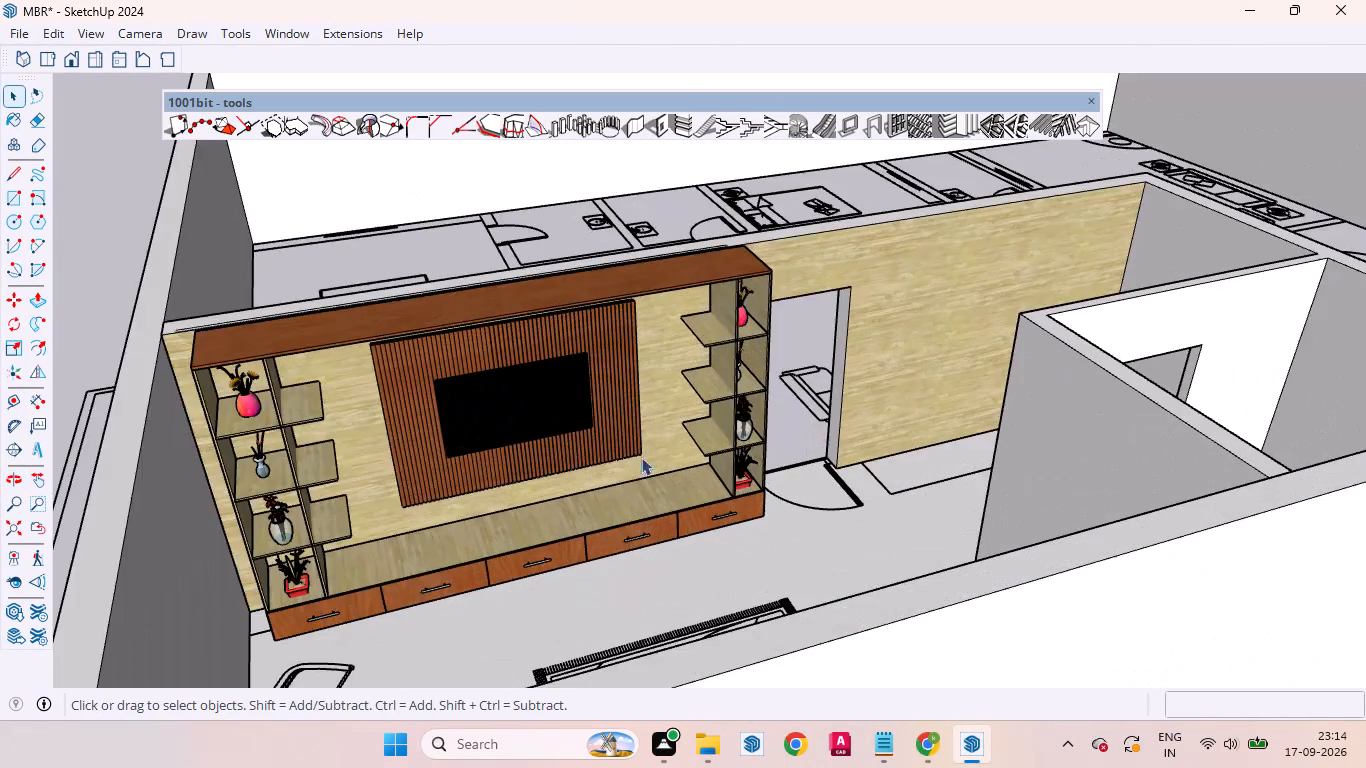
{"action": "scroll", "coordinate": [610, 482], "scroll_direction": "up", "scroll_amount": 6}
{"action": "middle_click_drag", "start_coordinate": [685, 571], "coordinate": [619, 613]}
{"action": "scroll", "coordinate": [596, 521], "scroll_direction": "down", "scroll_amount": 13}
{"action": "middle_click_drag", "start_coordinate": [592, 558], "coordinate": [308, 524]}
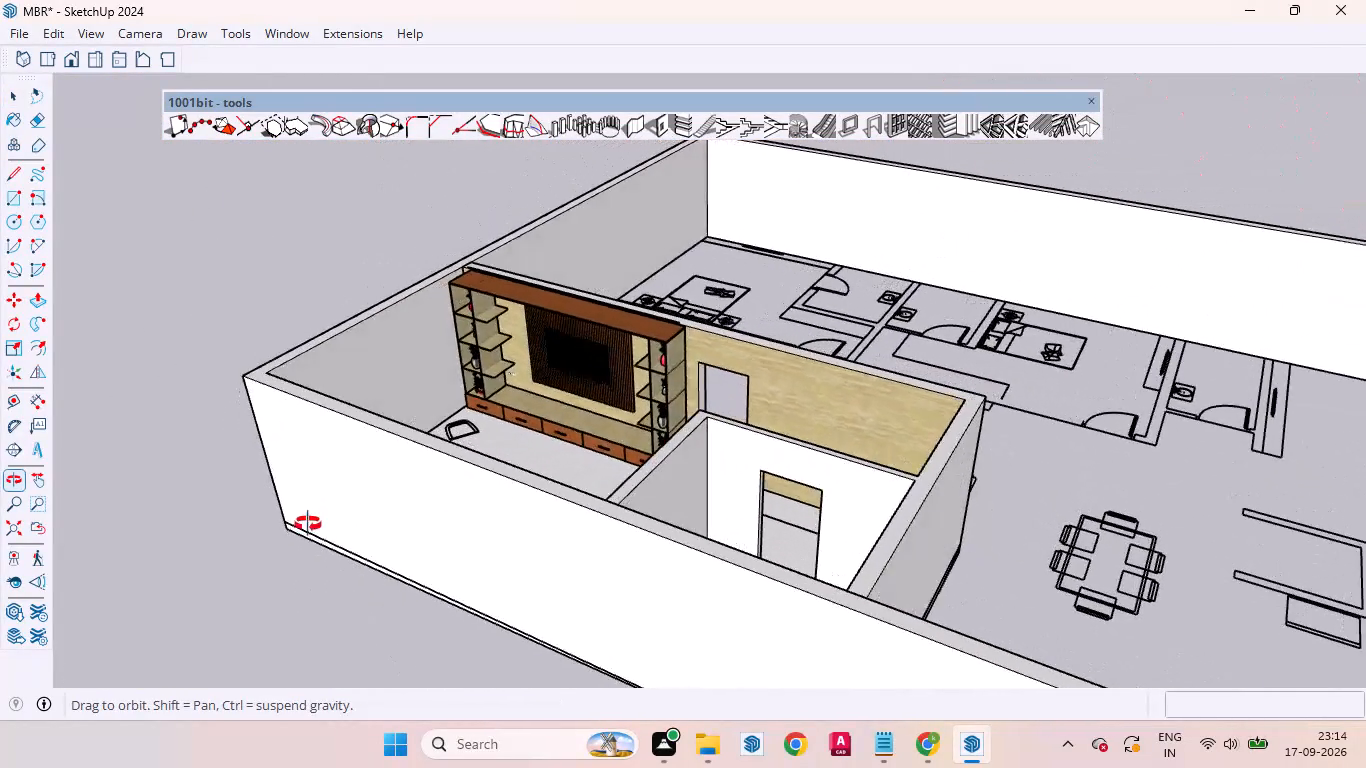
{"action": "middle_click_drag", "start_coordinate": [308, 524], "coordinate": [309, 516]}
{"action": "scroll", "coordinate": [414, 388], "scroll_direction": "up", "scroll_amount": 7}
{"action": "middle_click_drag", "start_coordinate": [414, 414], "coordinate": [583, 486]}
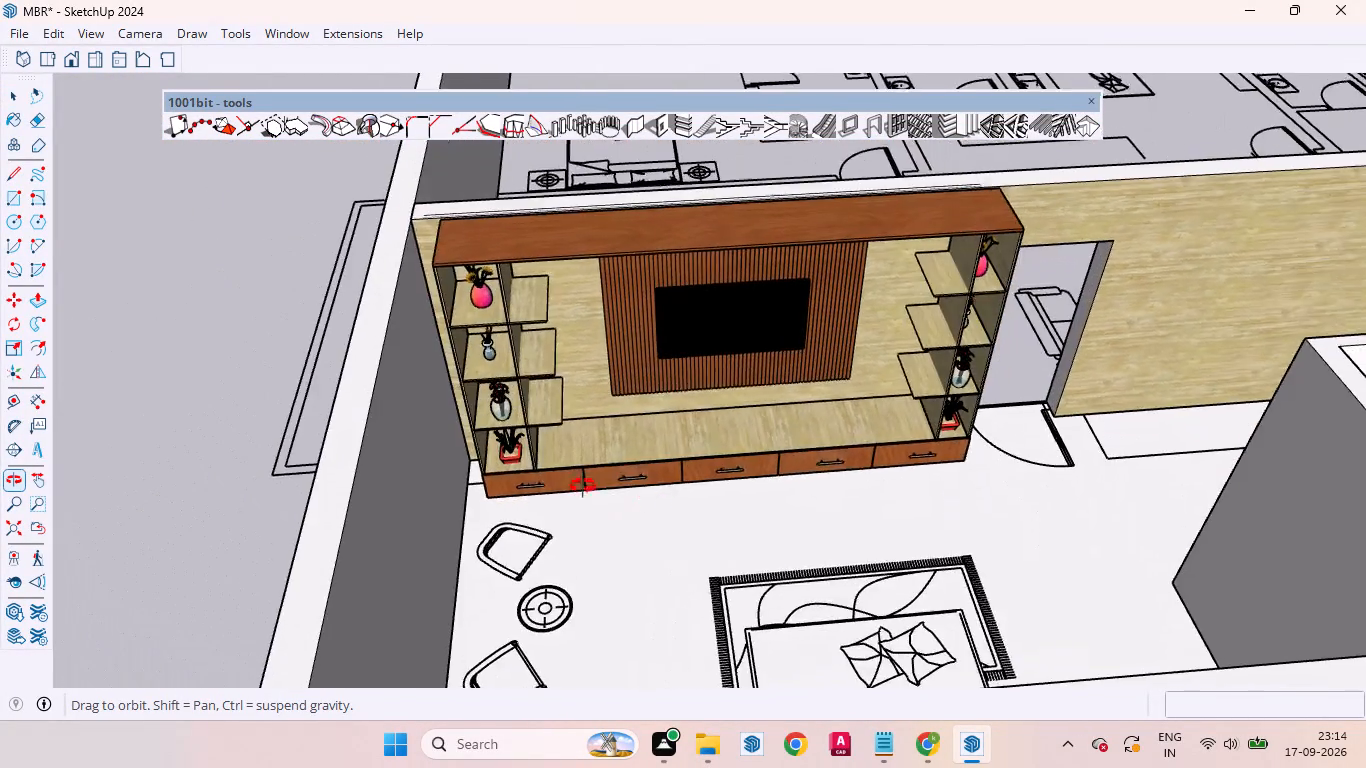
{"action": "middle_click_drag", "start_coordinate": [583, 486], "coordinate": [479, 485]}
{"action": "scroll", "coordinate": [565, 435], "scroll_direction": "down", "scroll_amount": 10}
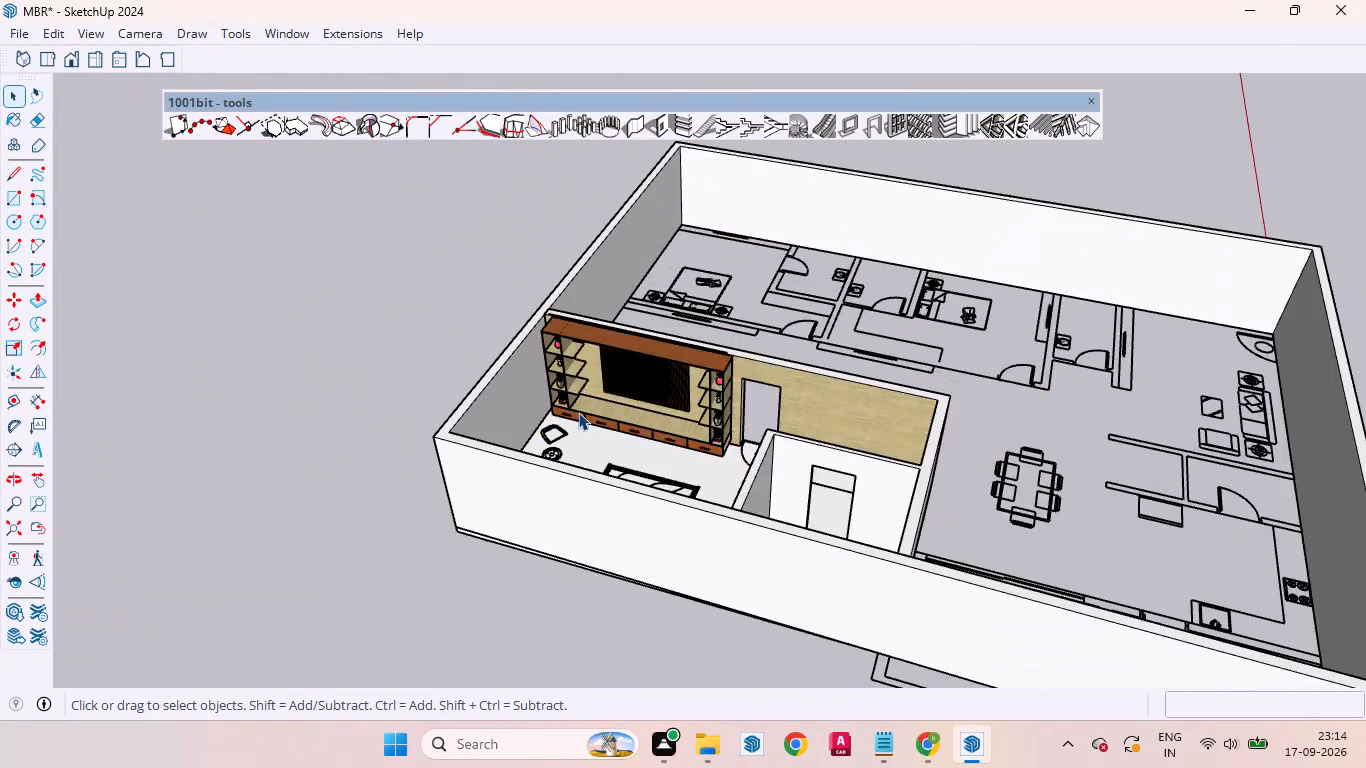
{"action": "scroll", "coordinate": [554, 445], "scroll_direction": "up", "scroll_amount": 6}
{"action": "scroll", "coordinate": [554, 445], "scroll_direction": "down", "scroll_amount": 6}
{"action": "middle_click_drag", "start_coordinate": [479, 495], "coordinate": [667, 507]}
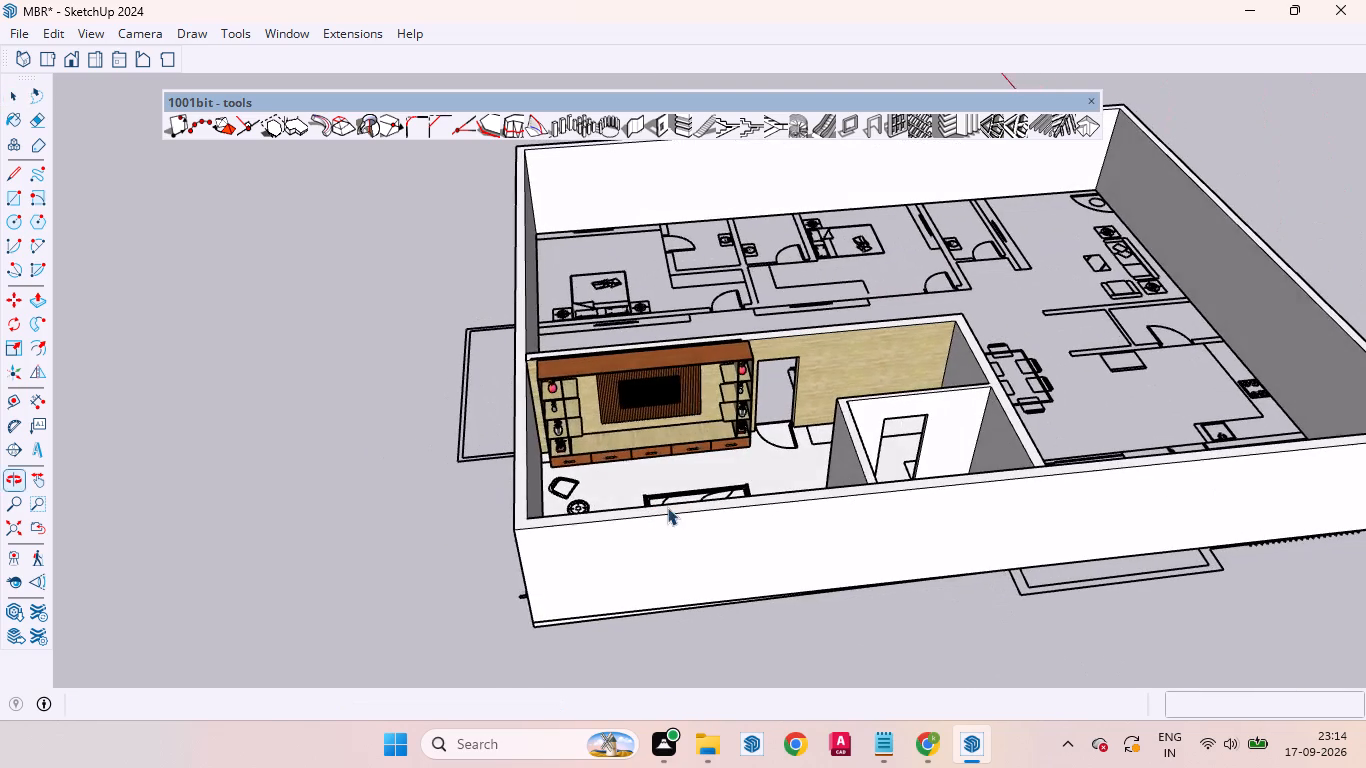
Delete the tall outer wall group enclosing the whole floor plan.
{"action": "left_click", "coordinate": [647, 568]}
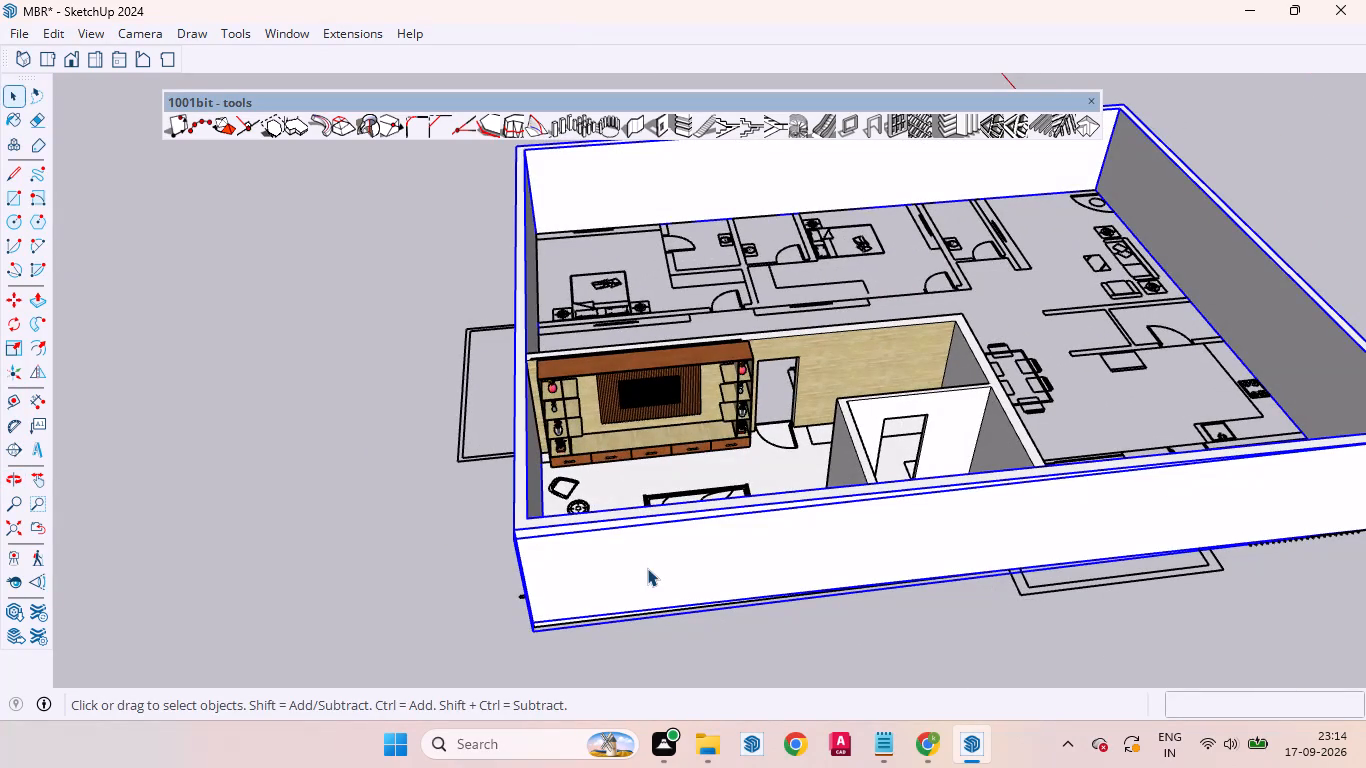
{"action": "key", "text": "Delete"}
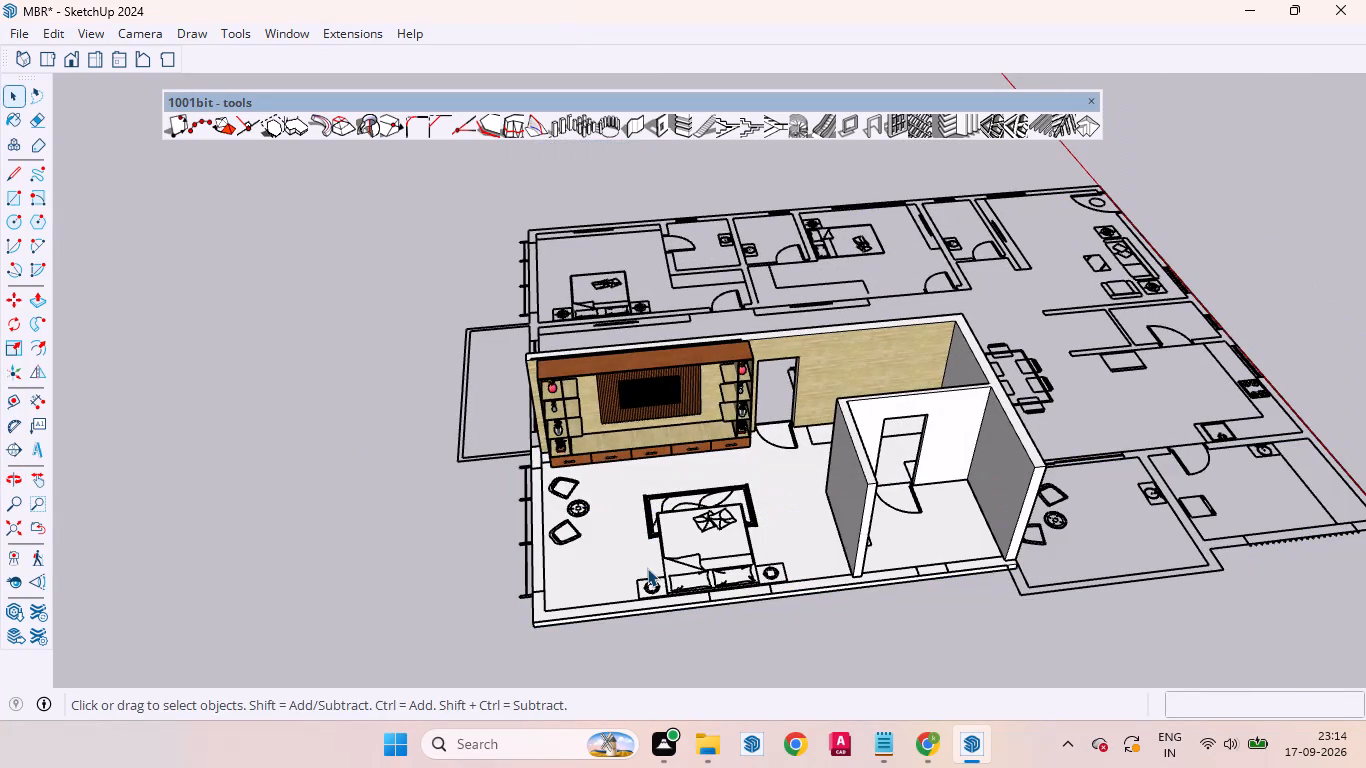
Inside the partition wall group, push/pull the TV wall's exposed end face outward 9" to the slab's outer edge.
{"action": "scroll", "coordinate": [577, 411], "scroll_direction": "up", "scroll_amount": 6}
{"action": "scroll", "coordinate": [466, 437], "scroll_direction": "up", "scroll_amount": 4}
{"action": "middle_click_drag", "start_coordinate": [477, 453], "coordinate": [559, 507]}
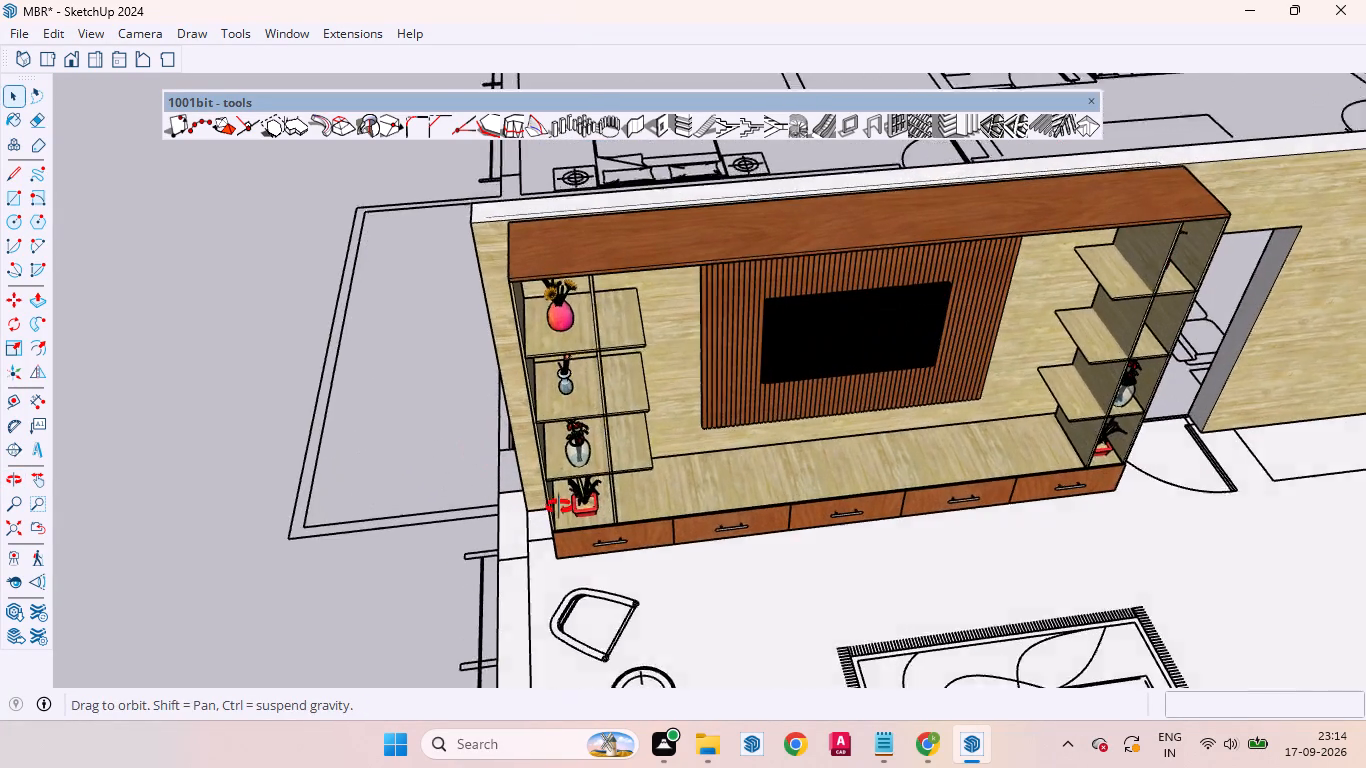
{"action": "middle_click_drag", "start_coordinate": [559, 507], "coordinate": [785, 479]}
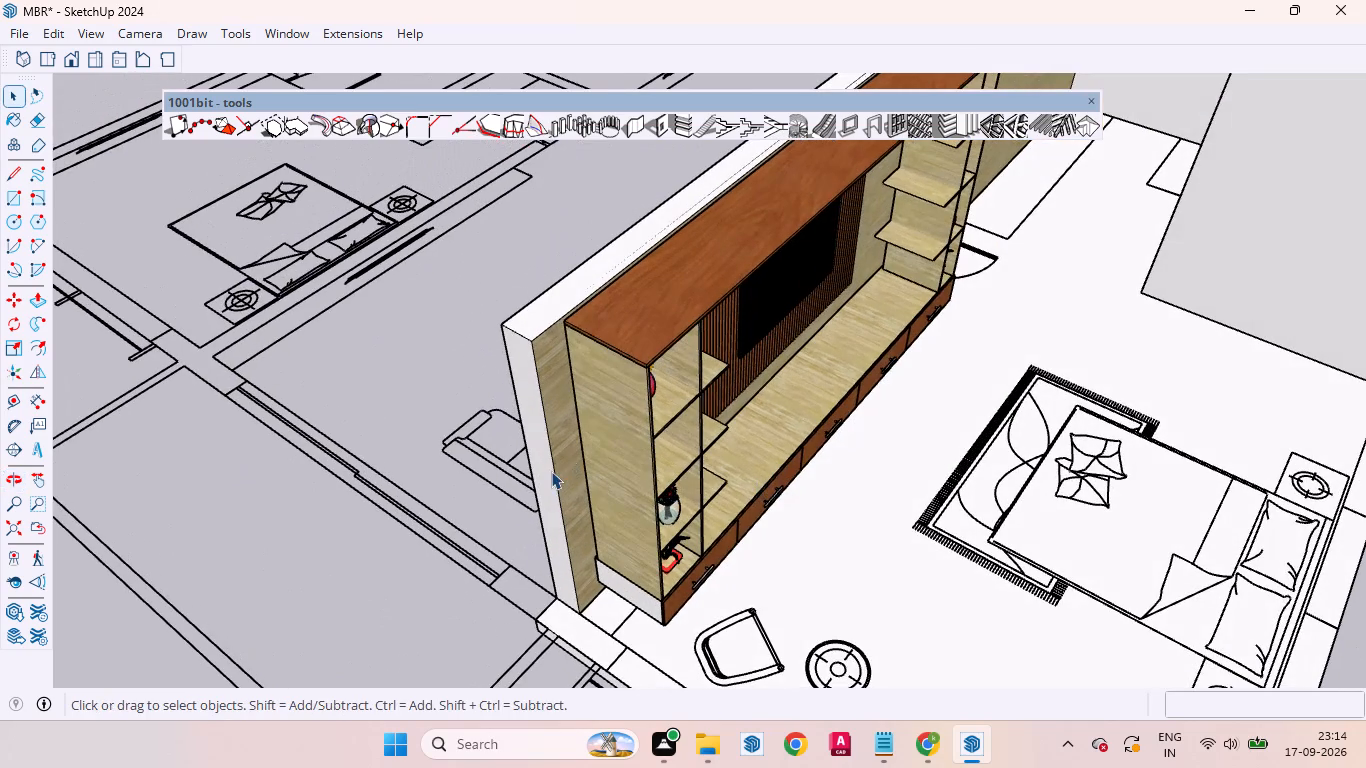
{"action": "double_click", "coordinate": [550, 488]}
{"action": "scroll", "coordinate": [543, 496], "scroll_direction": "up", "scroll_amount": 6}
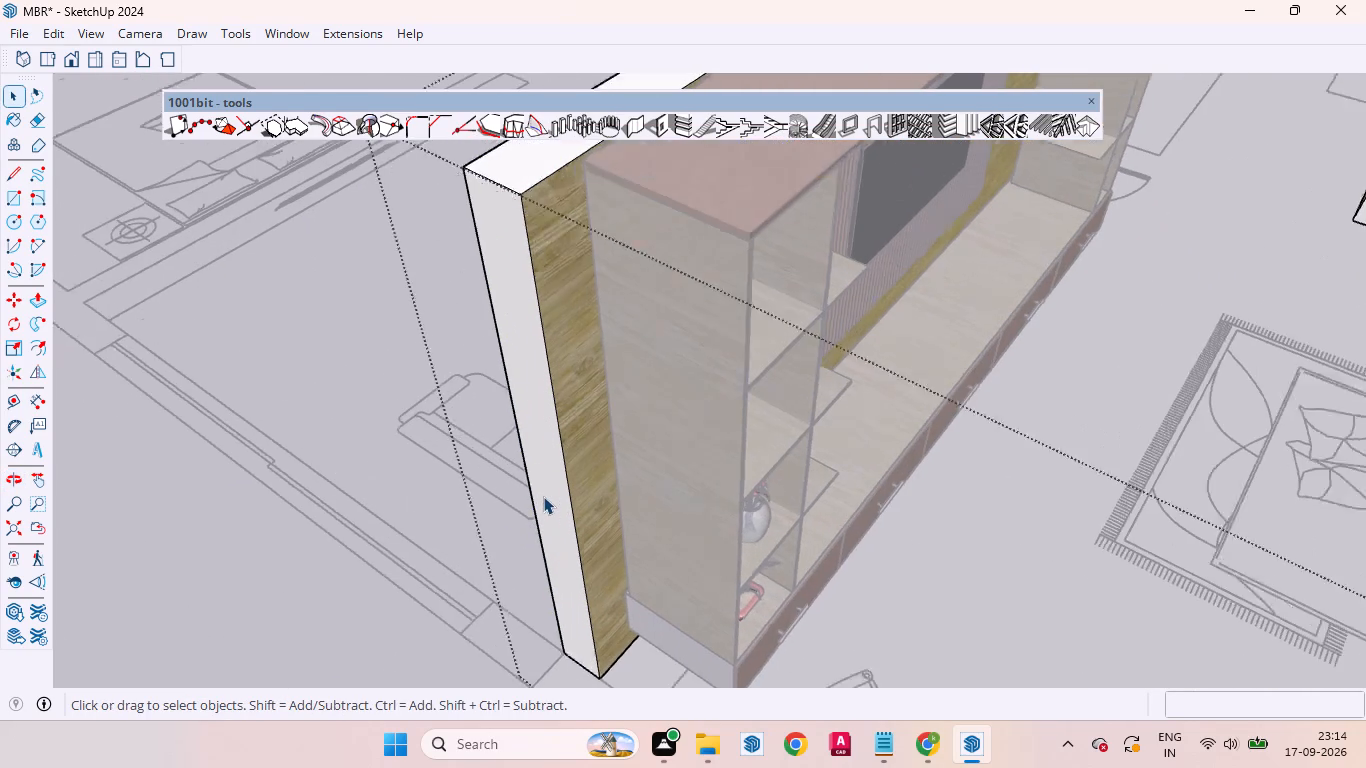
{"action": "key", "text": "p"}
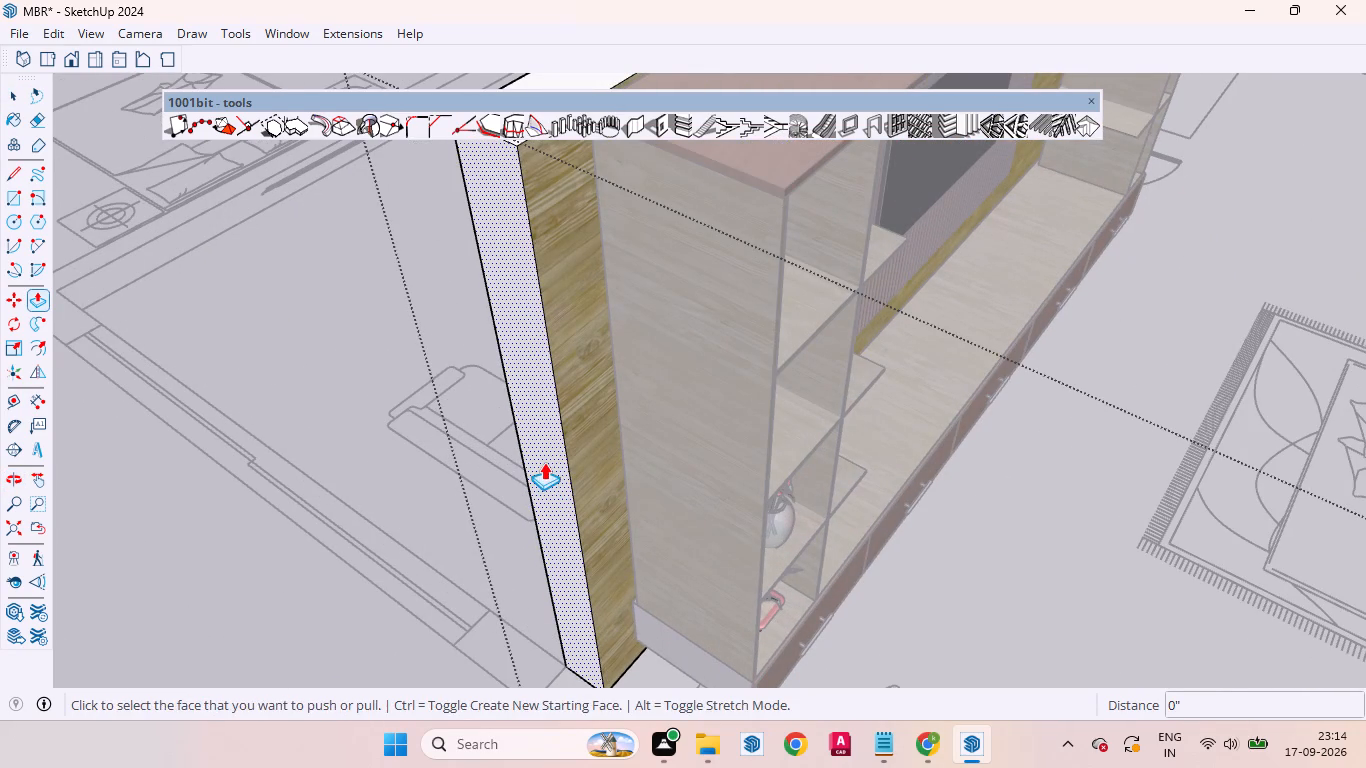
{"action": "left_click", "coordinate": [544, 462]}
{"action": "scroll", "coordinate": [510, 488], "scroll_direction": "down", "scroll_amount": 6}
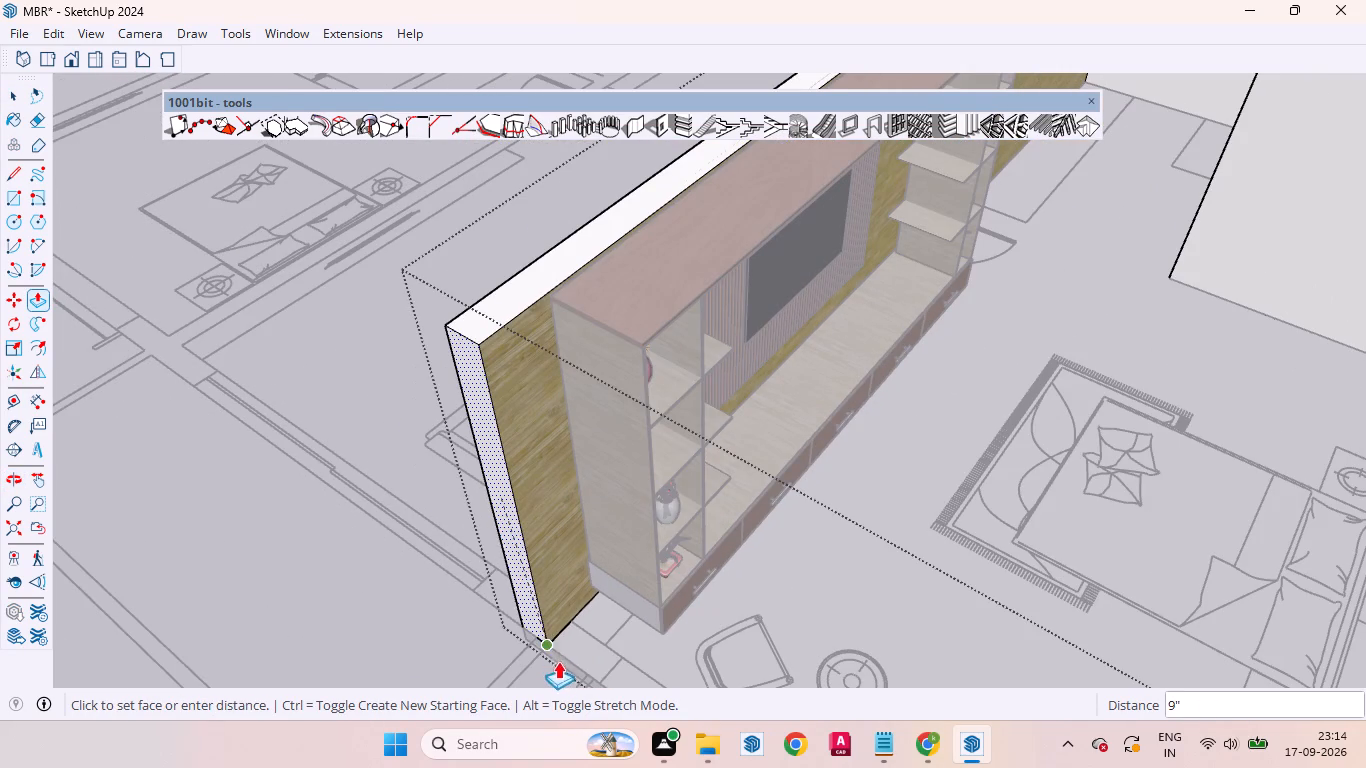
{"action": "left_click", "coordinate": [571, 663]}
Copy the TV wall's outer vertical edge 9" inward along the wood-textured face, marking off a wall-thickness strip.
{"action": "scroll", "coordinate": [398, 506], "scroll_direction": "down", "scroll_amount": 6}
{"action": "middle_click_drag", "start_coordinate": [590, 574], "coordinate": [546, 577]}
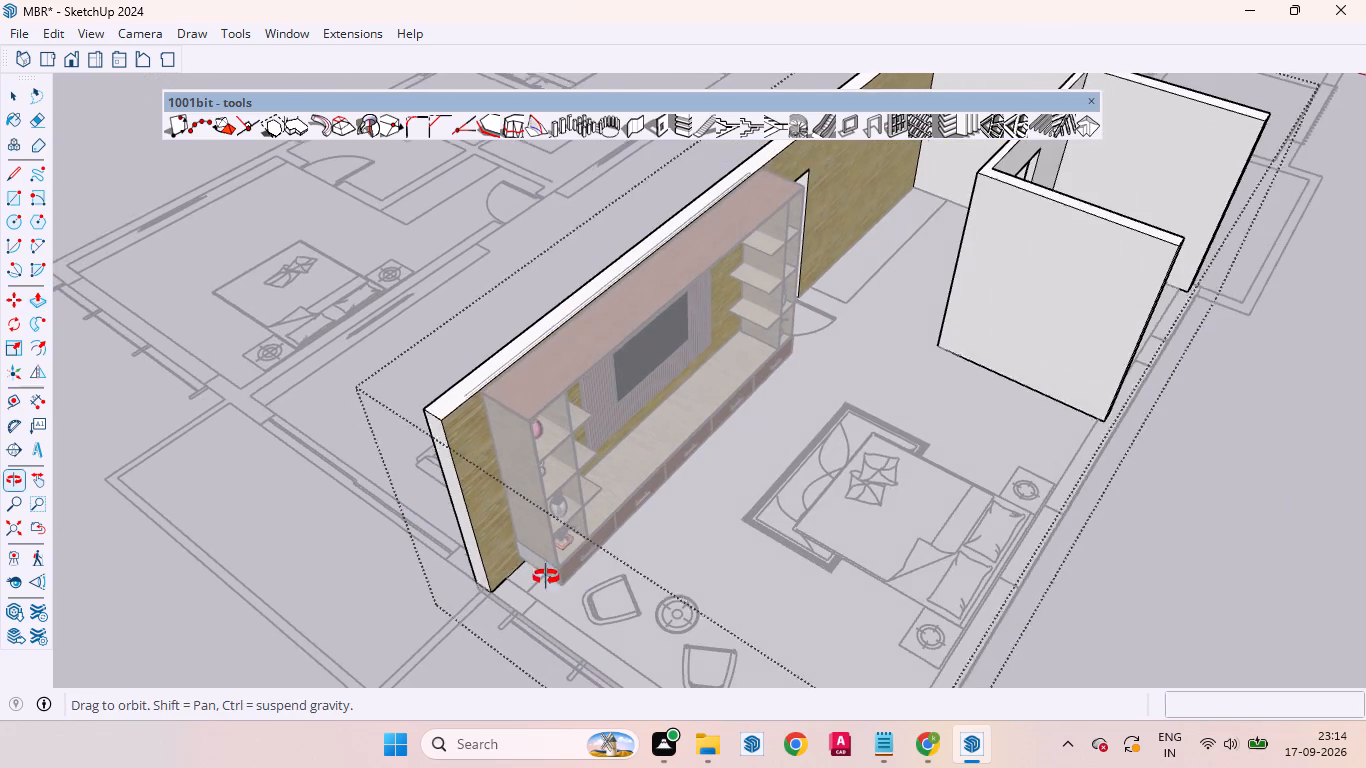
{"action": "middle_click_drag", "start_coordinate": [546, 577], "coordinate": [397, 540]}
{"action": "scroll", "coordinate": [436, 486], "scroll_direction": "up", "scroll_amount": 15}
{"action": "middle_click_drag", "start_coordinate": [529, 553], "coordinate": [380, 526]}
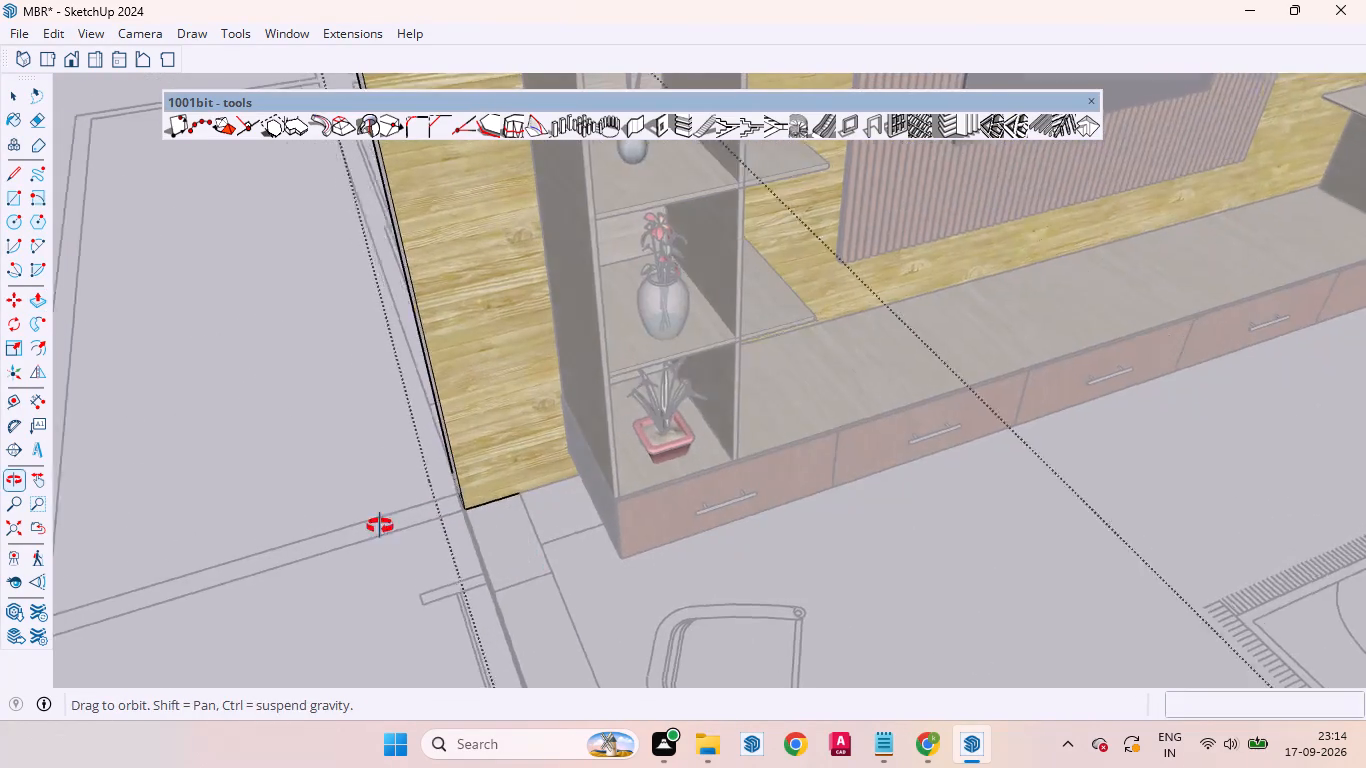
{"action": "middle_click_drag", "start_coordinate": [380, 526], "coordinate": [353, 489]}
{"action": "scroll", "coordinate": [445, 394], "scroll_direction": "up", "scroll_amount": 6}
{"action": "key", "text": "space"}
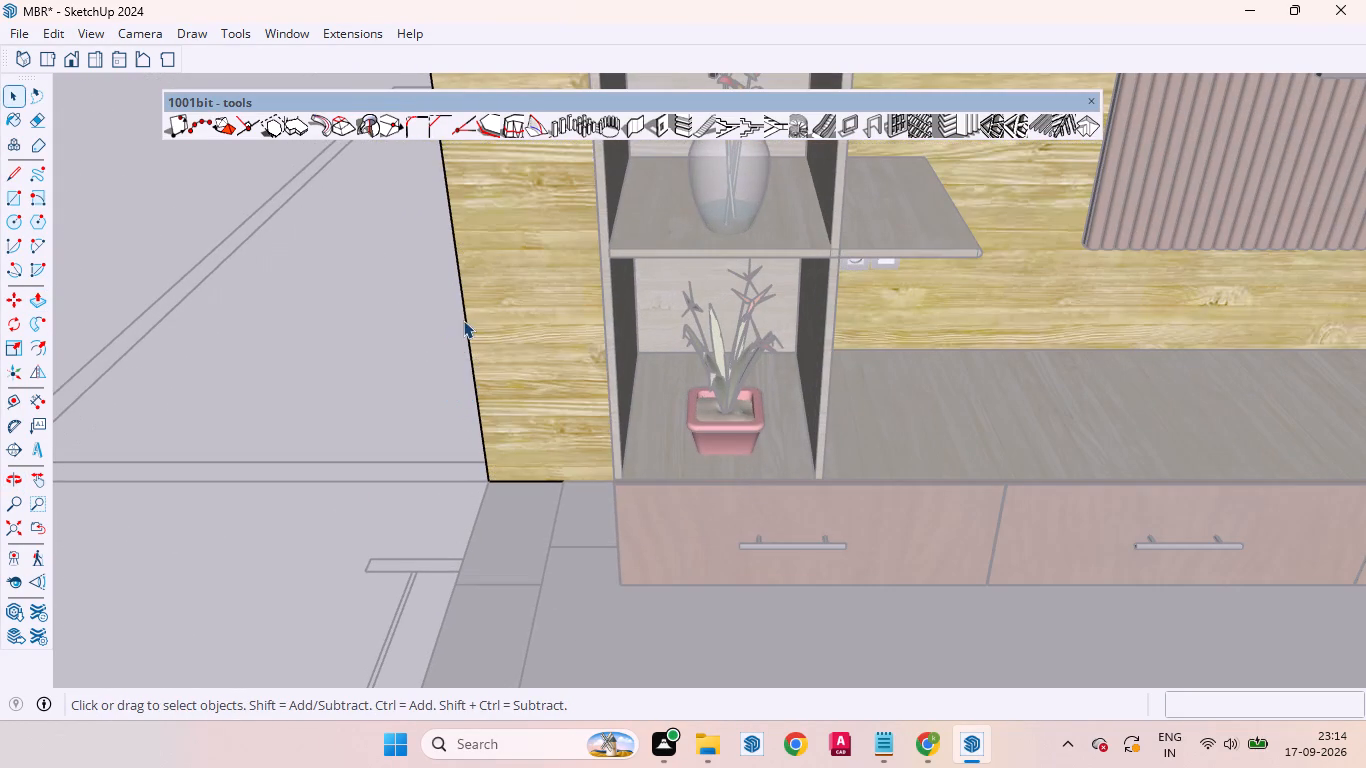
{"action": "left_click", "coordinate": [463, 306]}
{"action": "scroll", "coordinate": [461, 309], "scroll_direction": "down", "scroll_amount": 7}
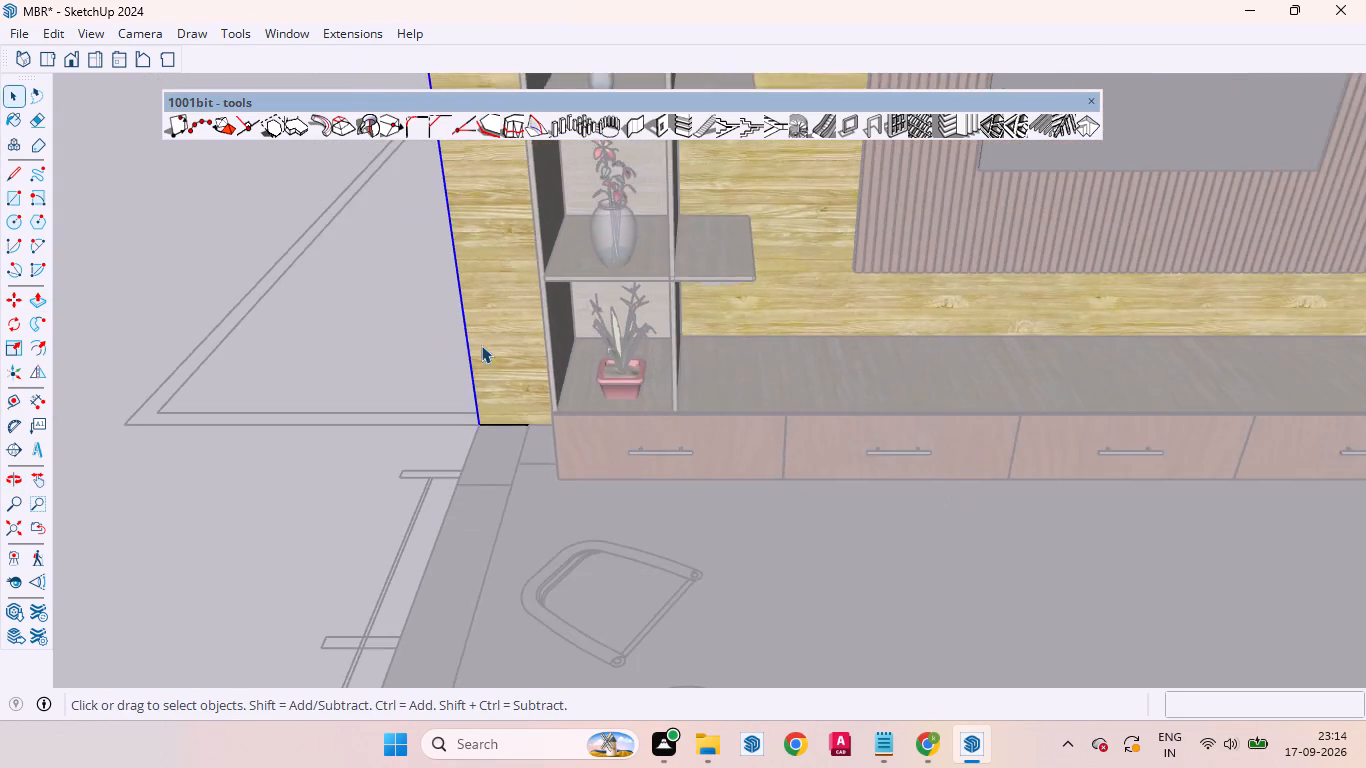
{"action": "scroll", "coordinate": [487, 389], "scroll_direction": "up", "scroll_amount": 4}
{"action": "key", "text": "m"}
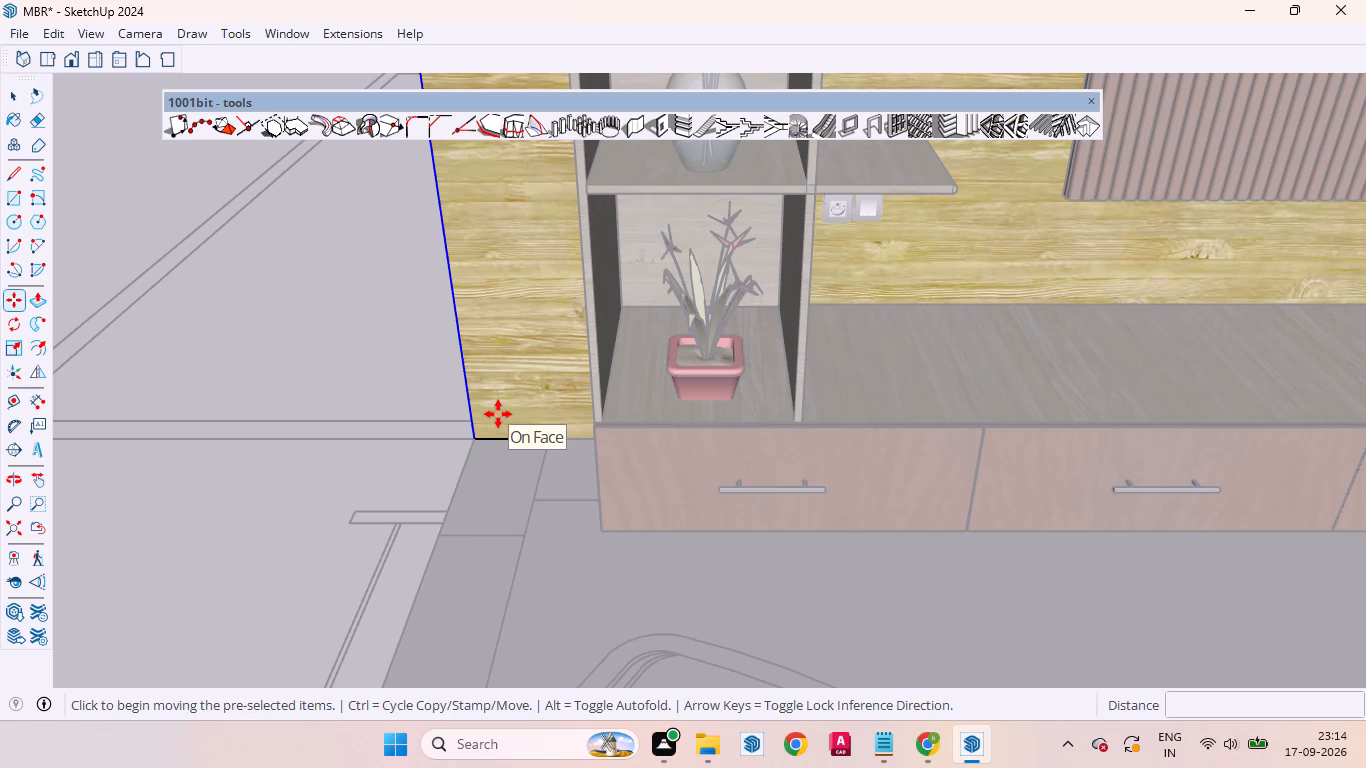
{"action": "left_click", "coordinate": [477, 441]}
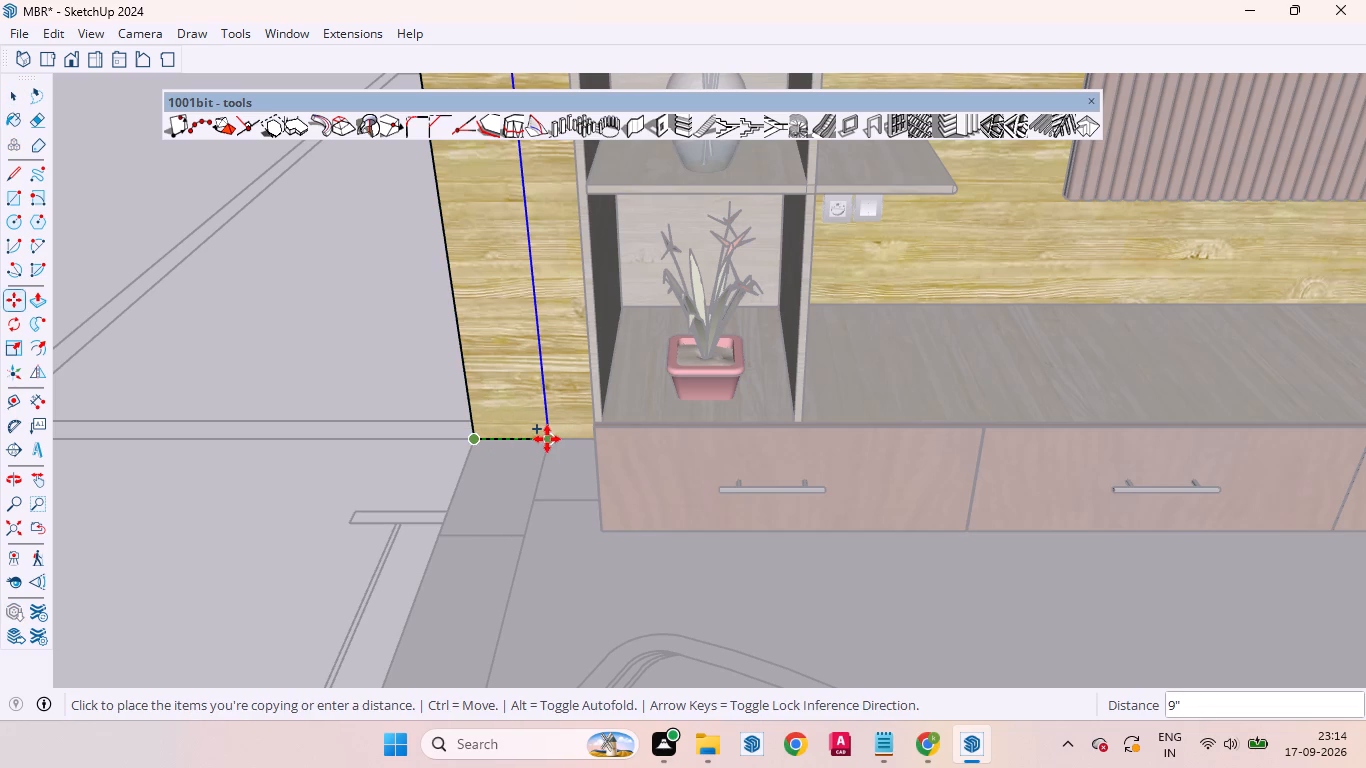
{"action": "left_click", "coordinate": [547, 439]}
{"action": "scroll", "coordinate": [528, 452], "scroll_direction": "down", "scroll_amount": 12}
{"action": "scroll", "coordinate": [559, 430], "scroll_direction": "up", "scroll_amount": 1}
{"action": "scroll", "coordinate": [559, 431], "scroll_direction": "down", "scroll_amount": 3}
{"action": "scroll", "coordinate": [569, 447], "scroll_direction": "up", "scroll_amount": 1}
{"action": "scroll", "coordinate": [569, 459], "scroll_direction": "down", "scroll_amount": 1}
{"action": "scroll", "coordinate": [569, 463], "scroll_direction": "up", "scroll_amount": 1}
{"action": "scroll", "coordinate": [569, 467], "scroll_direction": "down", "scroll_amount": 2}
{"action": "scroll", "coordinate": [526, 405], "scroll_direction": "up", "scroll_amount": 6}
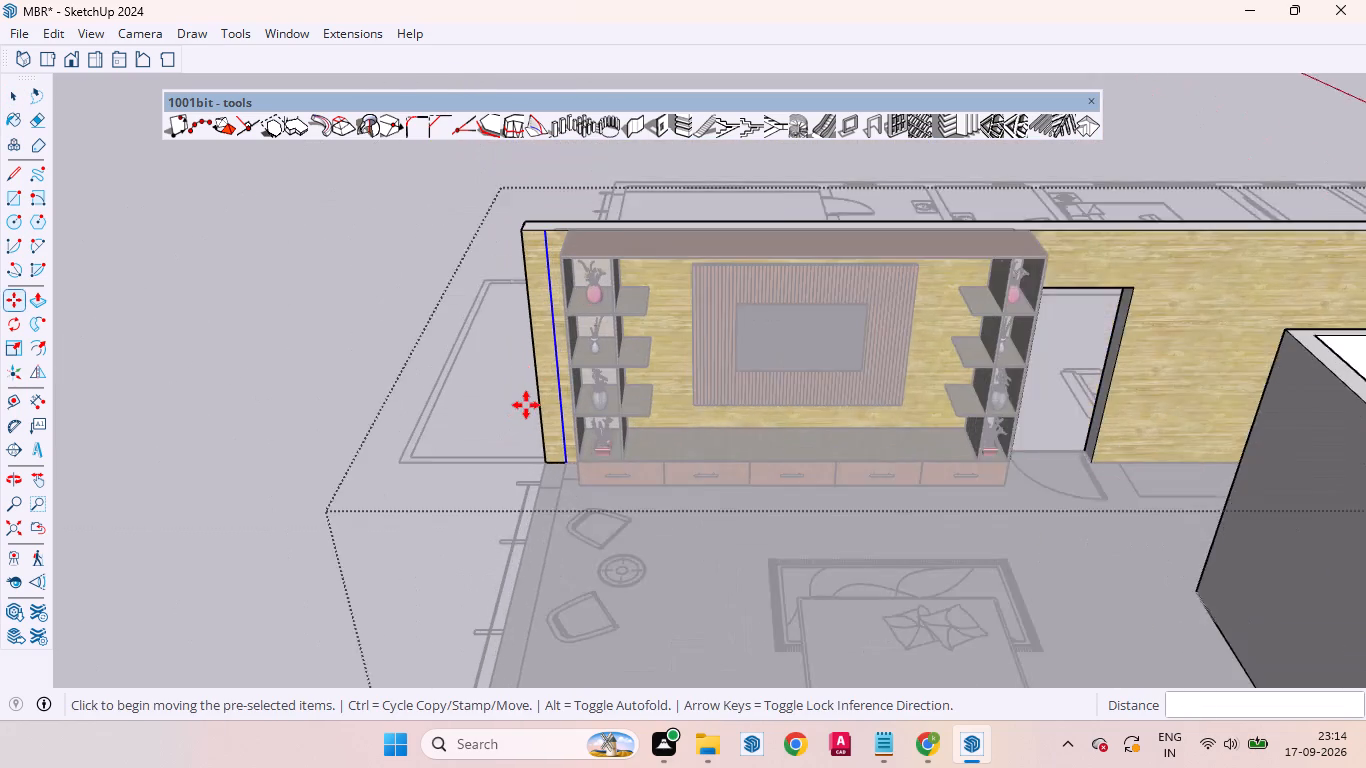
{"action": "key", "text": "space"}
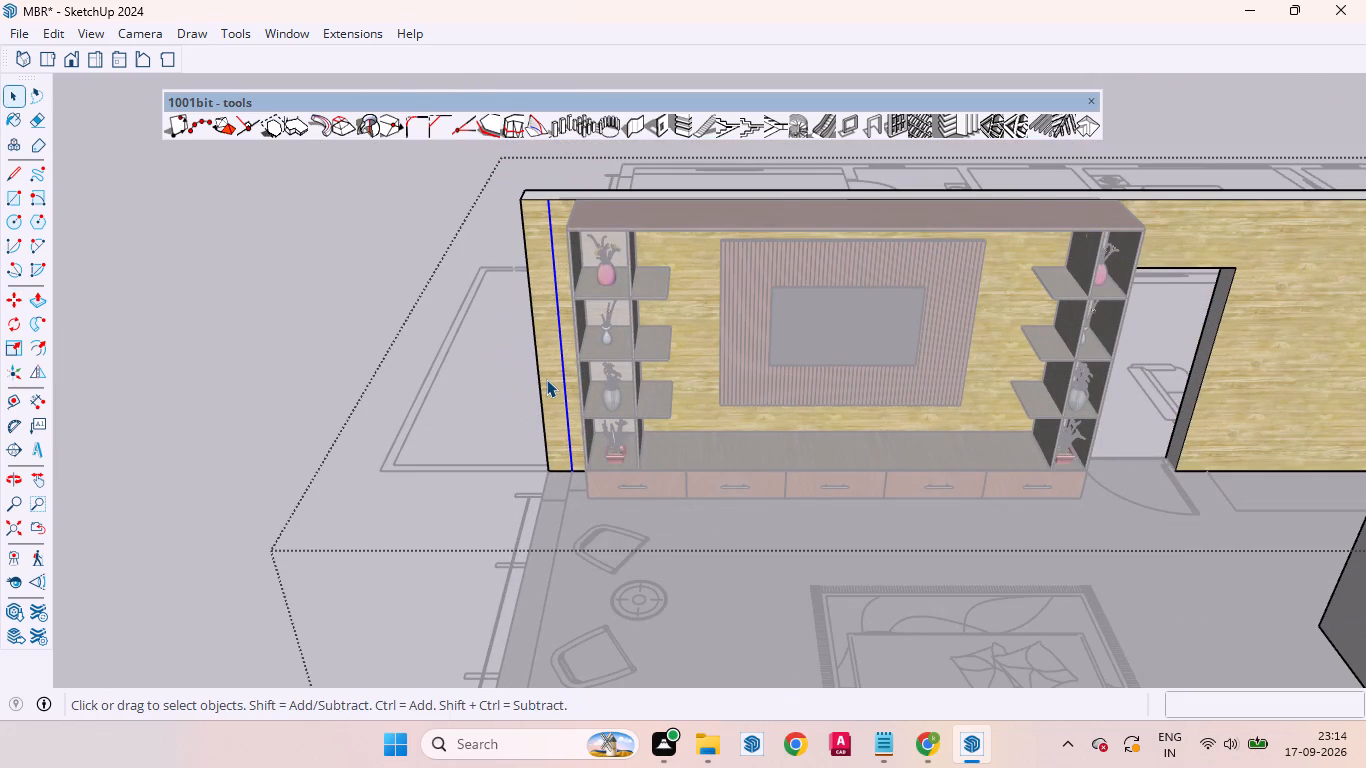
Push/pull the 9" strip beside the TV unit 14' 10" across the bedroom, forming the side wall.
{"action": "key", "text": "p"}
{"action": "left_click", "coordinate": [554, 360]}
{"action": "scroll", "coordinate": [542, 427], "scroll_direction": "down", "scroll_amount": 6}
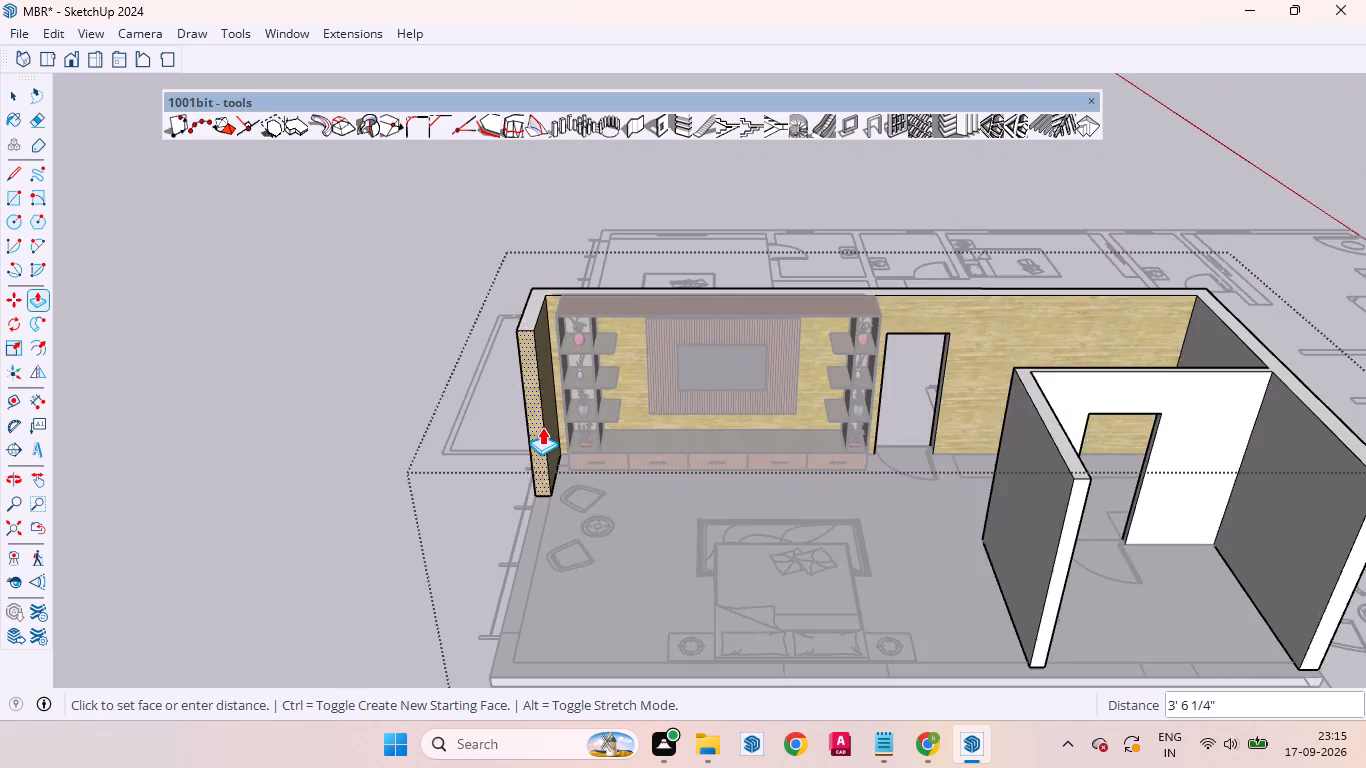
{"action": "scroll", "coordinate": [542, 423], "scroll_direction": "down", "scroll_amount": 6}
{"action": "scroll", "coordinate": [532, 530], "scroll_direction": "up", "scroll_amount": 8}
{"action": "scroll", "coordinate": [532, 578], "scroll_direction": "down", "scroll_amount": 1}
{"action": "scroll", "coordinate": [532, 578], "scroll_direction": "up", "scroll_amount": 2}
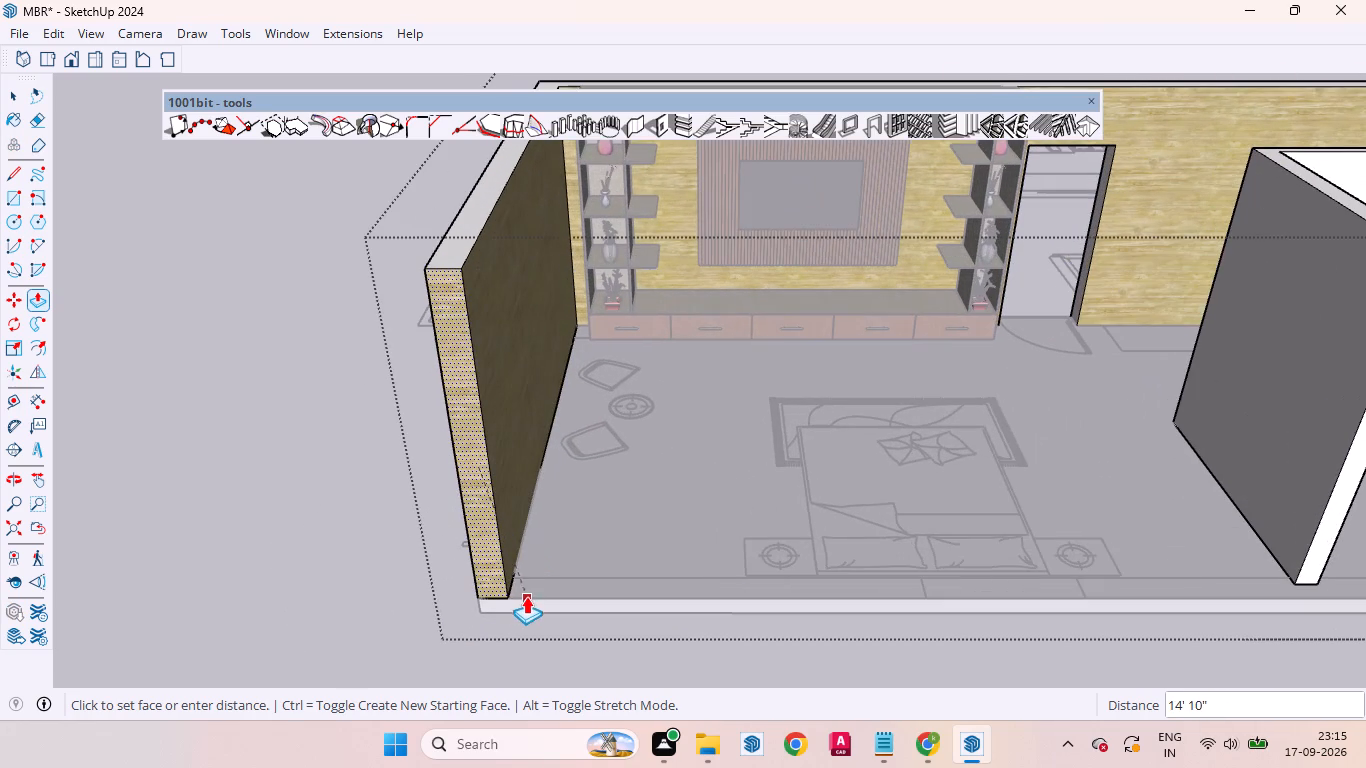
{"action": "left_click", "coordinate": [531, 597]}
Paint the new side wall's wood-textured inner face with white Color M00 from the Colors collection.
{"action": "scroll", "coordinate": [451, 528], "scroll_direction": "down", "scroll_amount": 5}
{"action": "middle_click_drag", "start_coordinate": [648, 519], "coordinate": [583, 541]}
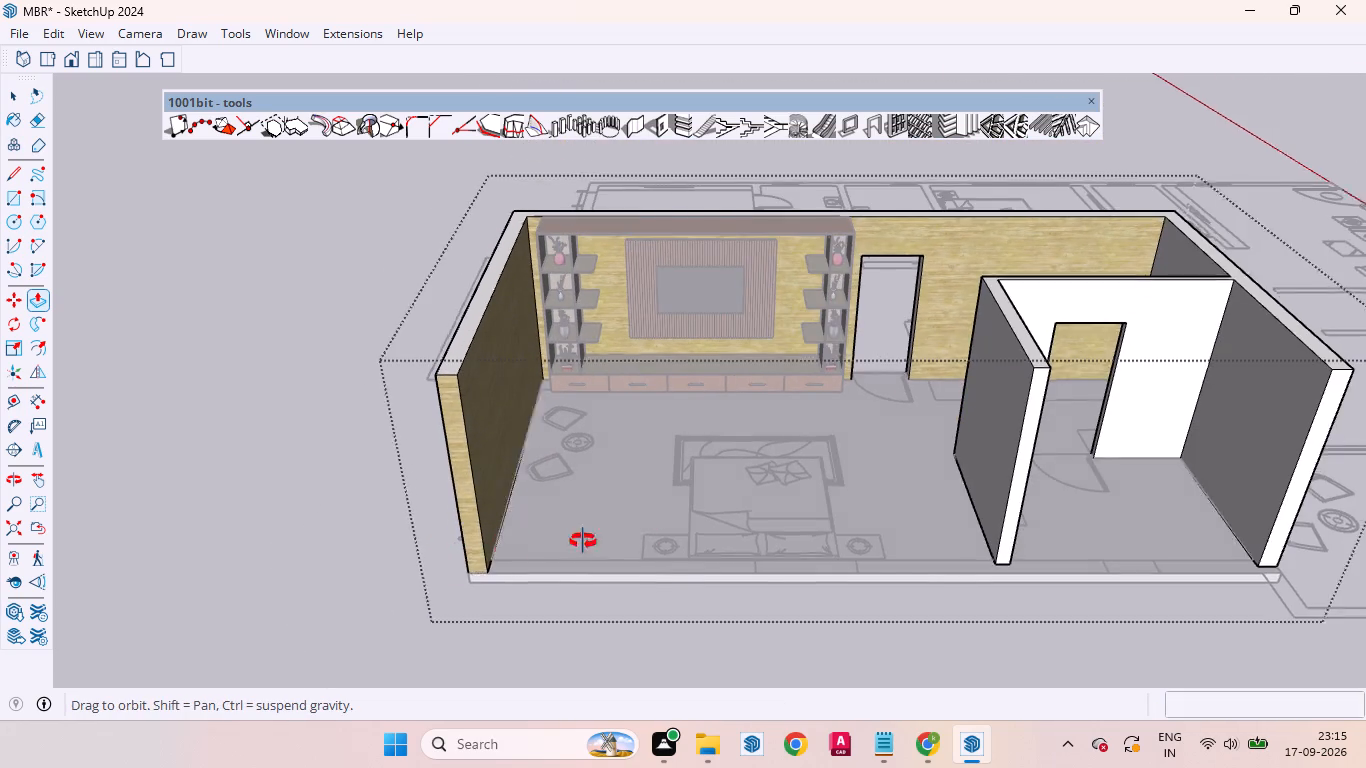
{"action": "middle_click_drag", "start_coordinate": [583, 541], "coordinate": [307, 490]}
{"action": "scroll", "coordinate": [461, 264], "scroll_direction": "up", "scroll_amount": 2}
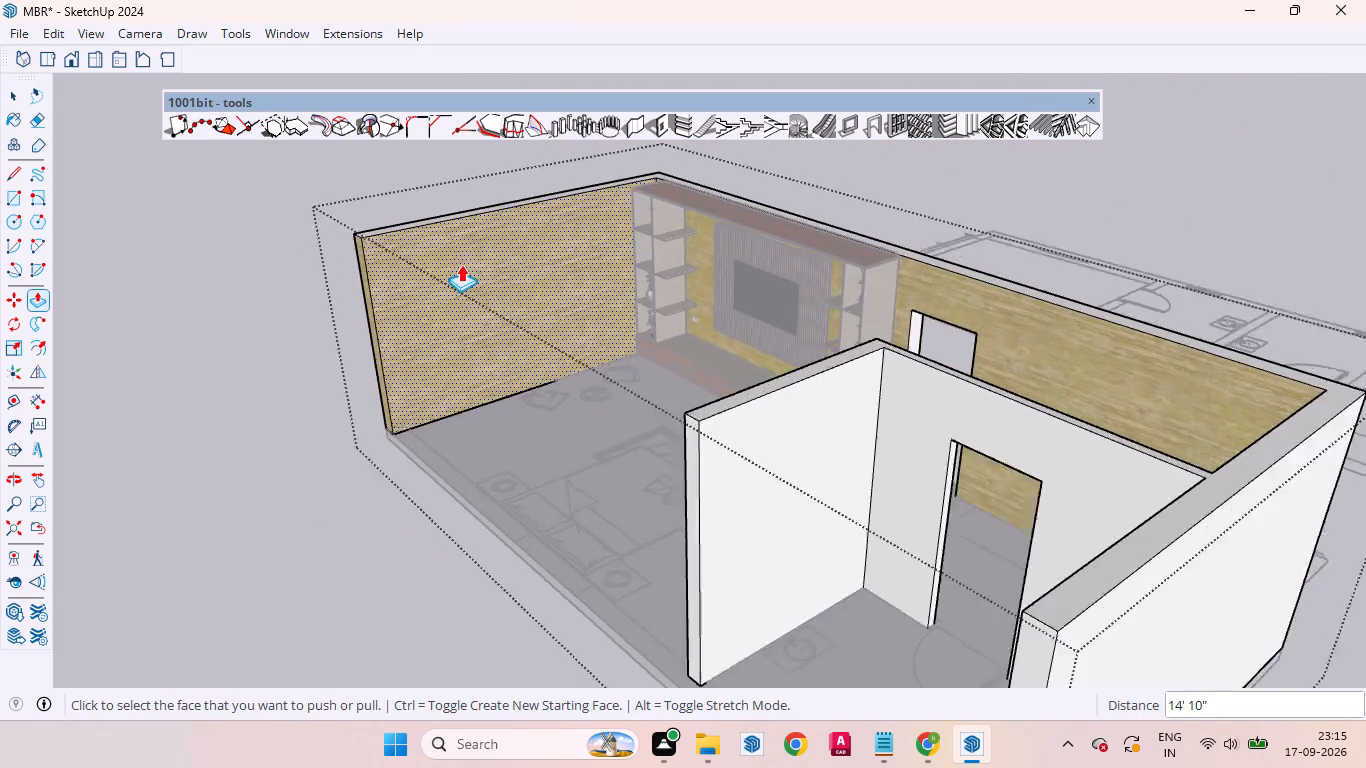
{"action": "scroll", "coordinate": [461, 264], "scroll_direction": "up", "scroll_amount": 4}
{"action": "scroll", "coordinate": [527, 384], "scroll_direction": "down", "scroll_amount": 5}
{"action": "scroll", "coordinate": [584, 201], "scroll_direction": "up", "scroll_amount": 6}
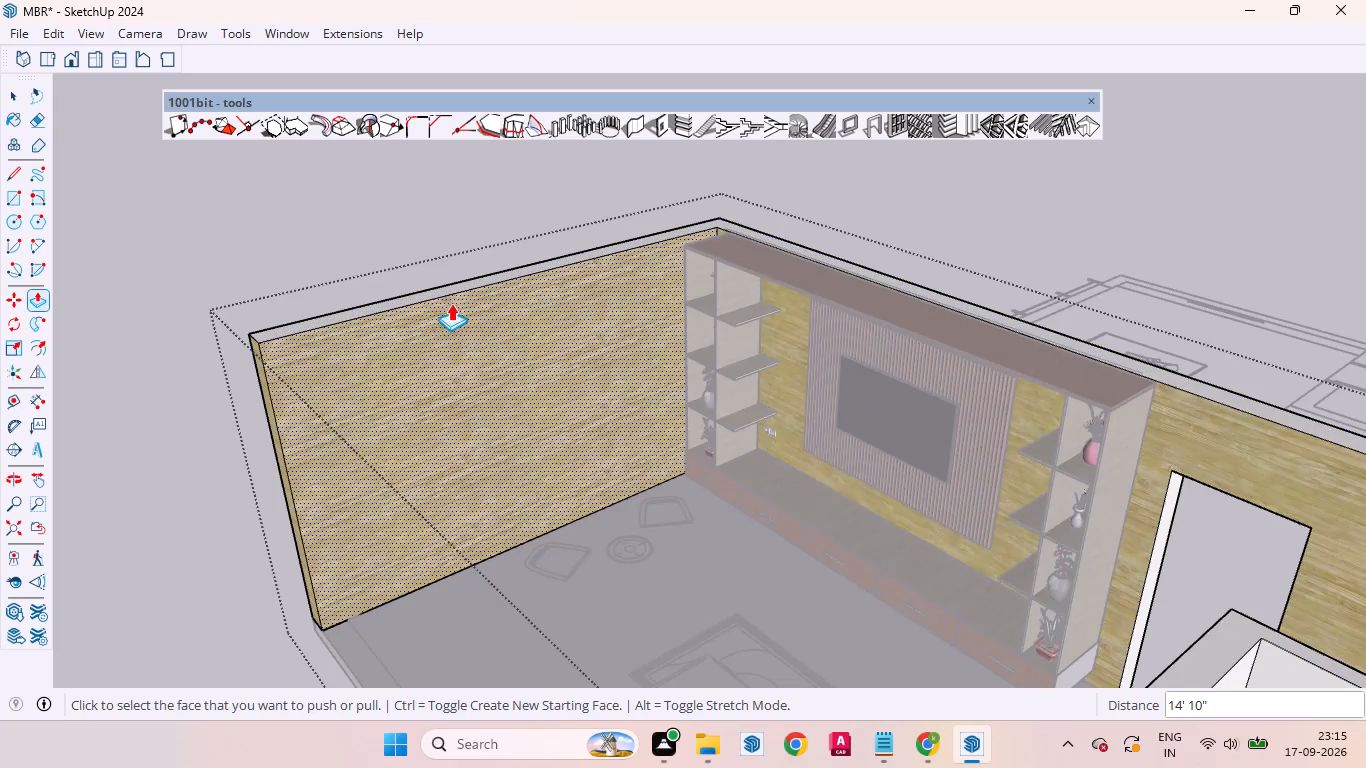
{"action": "scroll", "coordinate": [442, 311], "scroll_direction": "up", "scroll_amount": 4}
{"action": "key", "text": "space"}
{"action": "left_click", "coordinate": [475, 393]}
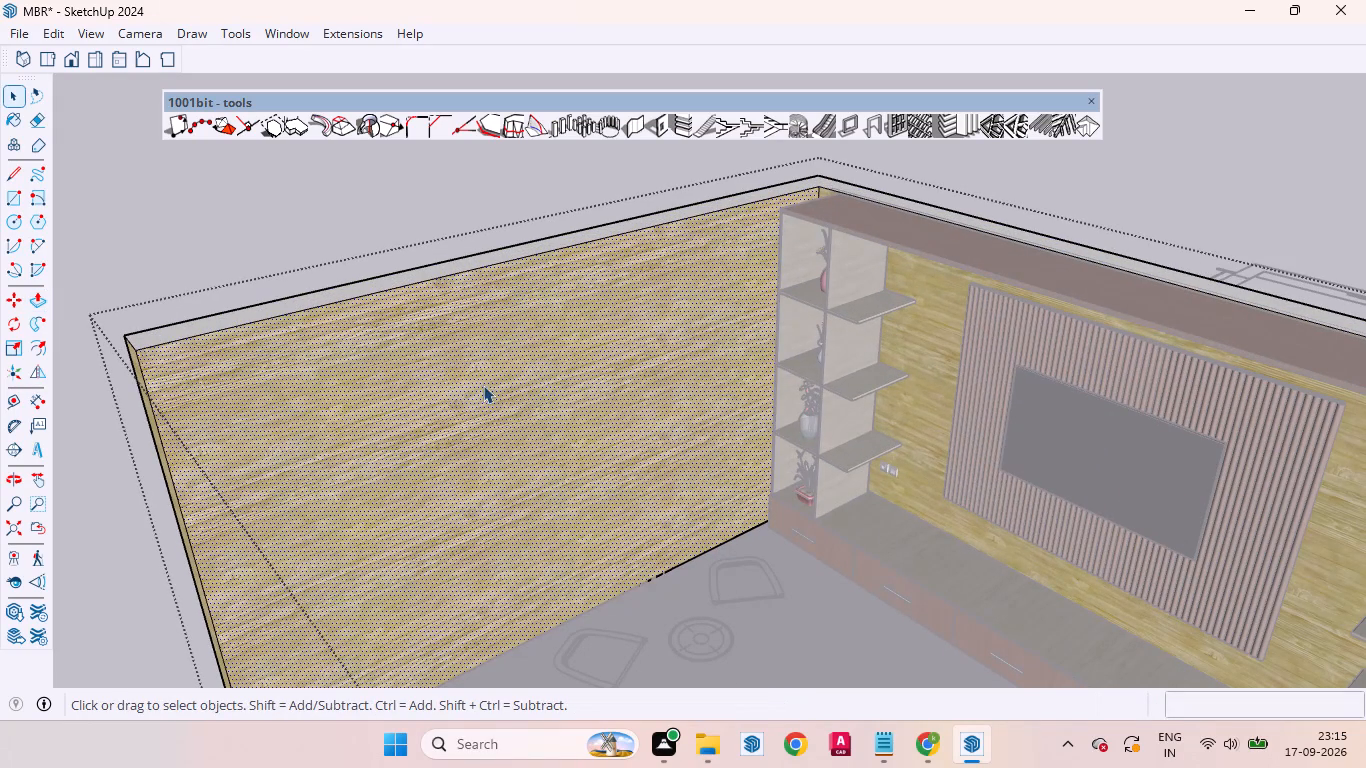
{"action": "key", "text": "space"}
{"action": "left_click", "coordinate": [362, 221]}
{"action": "left_click", "coordinate": [513, 331]}
{"action": "double_click", "coordinate": [513, 331]}
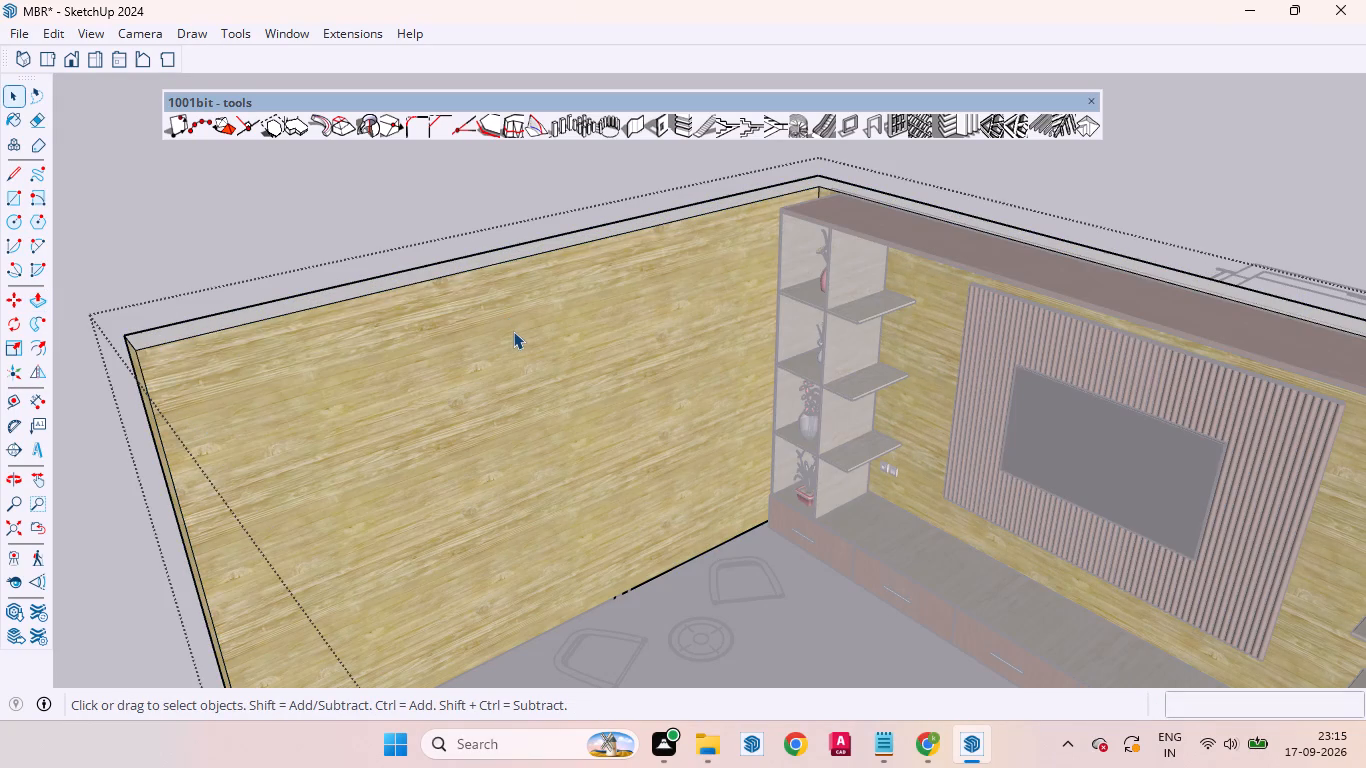
{"action": "left_click", "coordinate": [511, 347]}
{"action": "left_click", "coordinate": [510, 347]}
{"action": "double_click", "coordinate": [510, 347]}
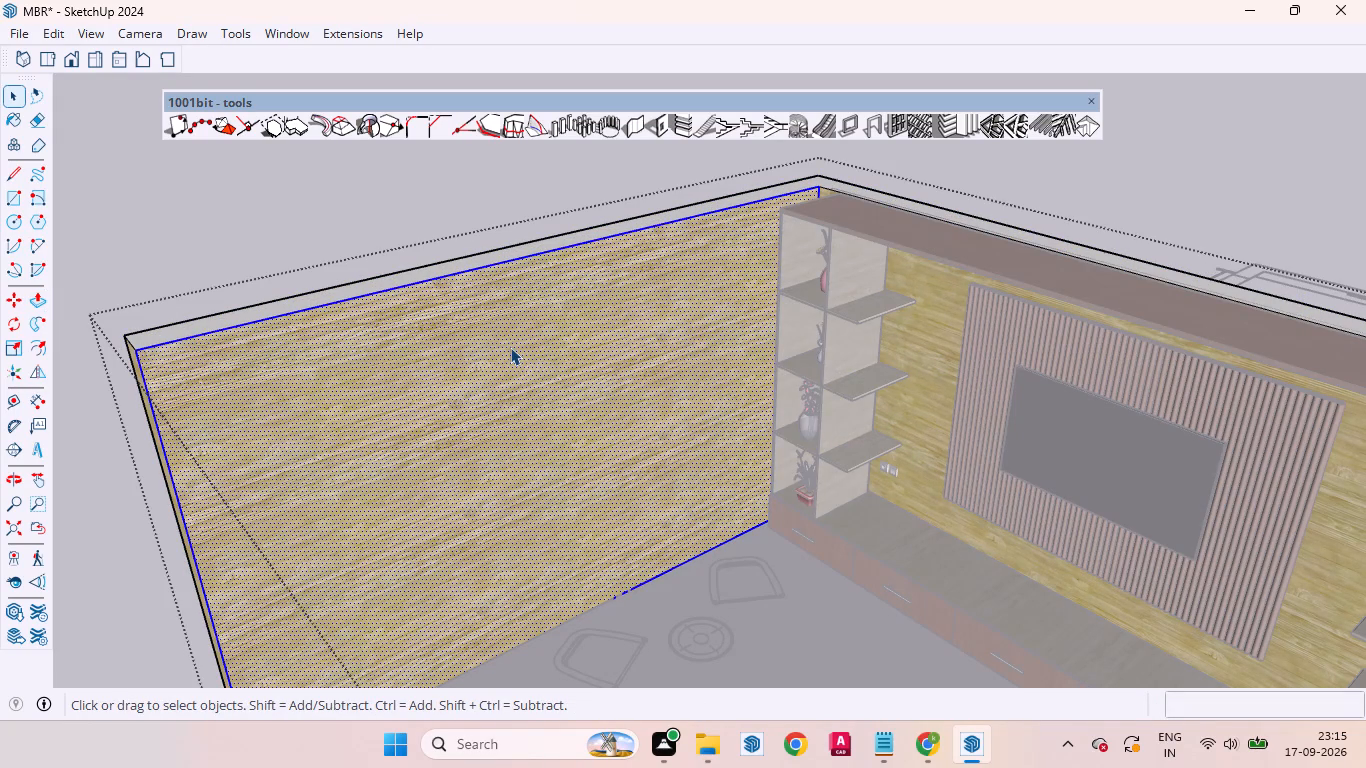
{"action": "double_click", "coordinate": [510, 347]}
{"action": "middle_click_drag", "start_coordinate": [397, 377], "coordinate": [378, 399]}
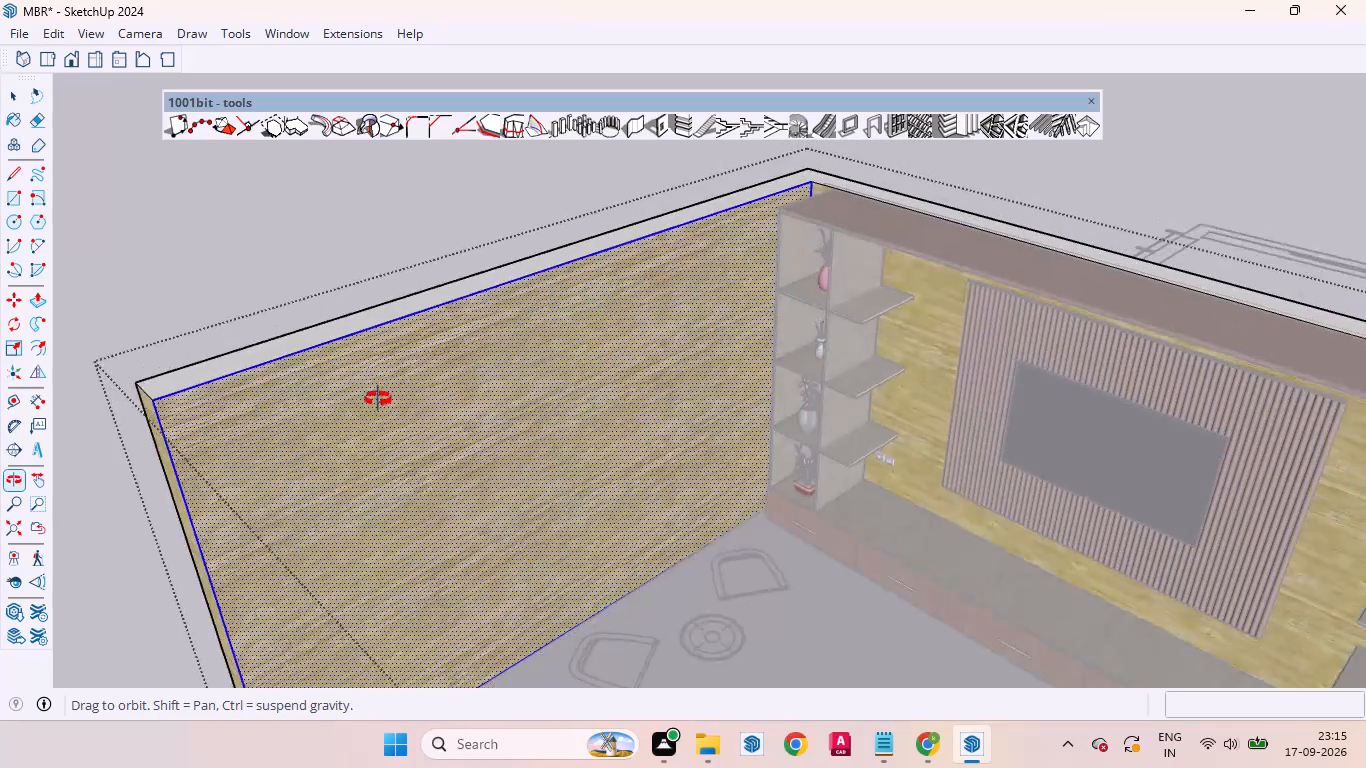
{"action": "middle_click_drag", "start_coordinate": [378, 399], "coordinate": [375, 398]}
{"action": "key", "text": "b"}
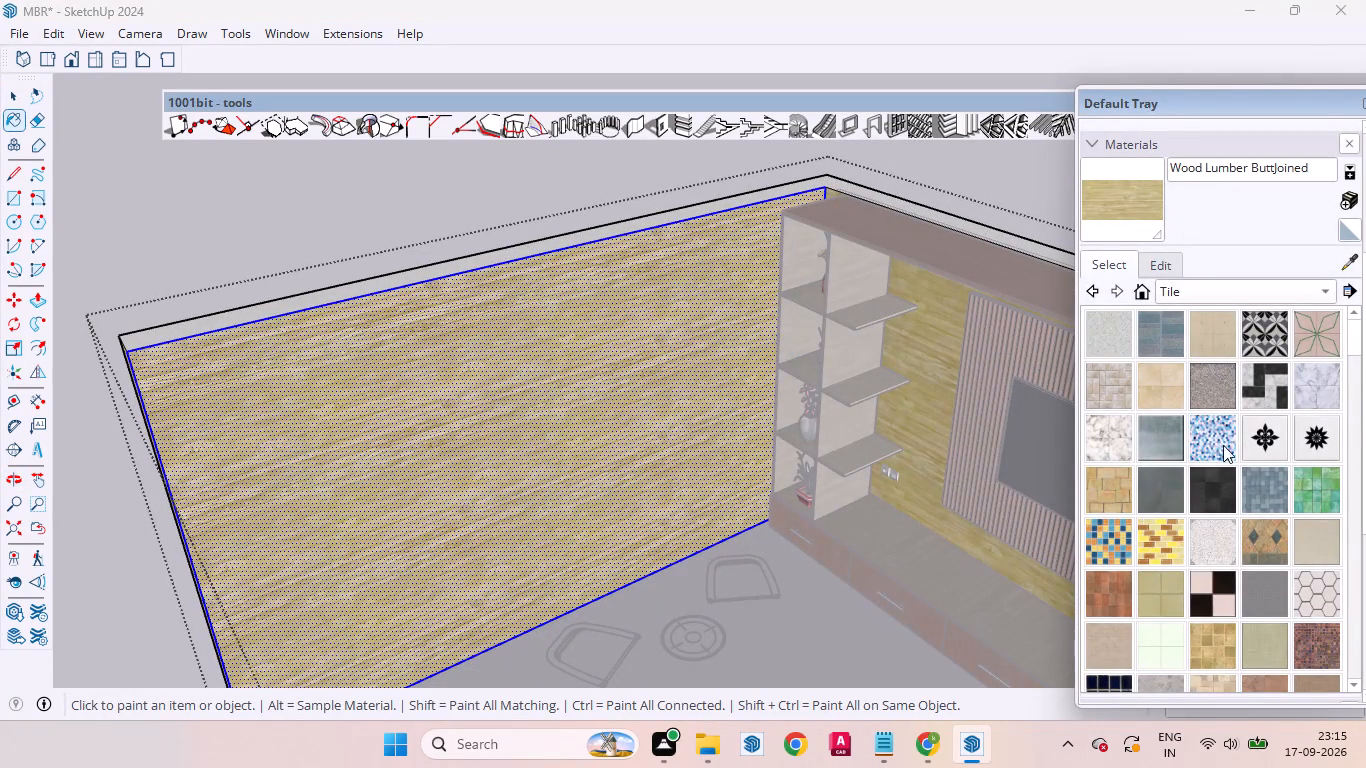
{"action": "scroll", "coordinate": [1177, 450], "scroll_direction": "down", "scroll_amount": 5}
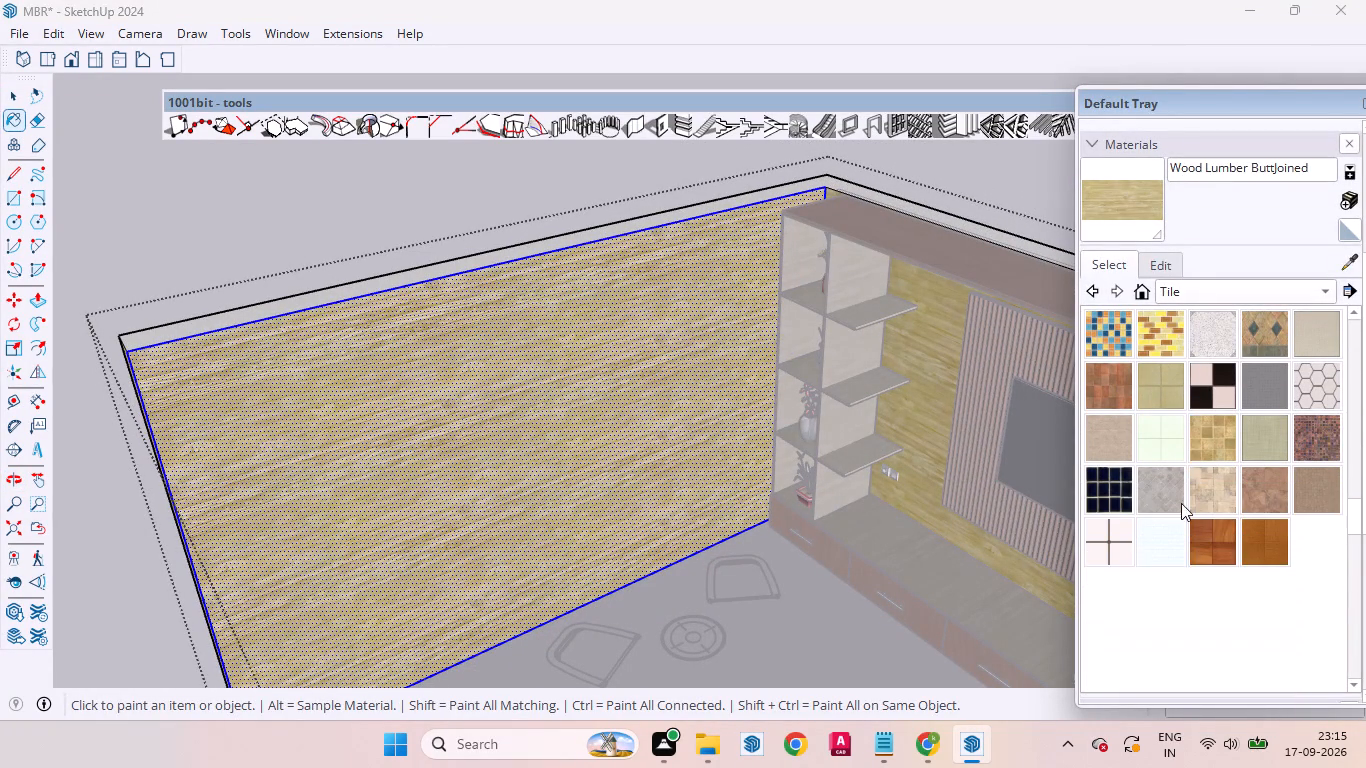
{"action": "scroll", "coordinate": [1272, 440], "scroll_direction": "down", "scroll_amount": 1}
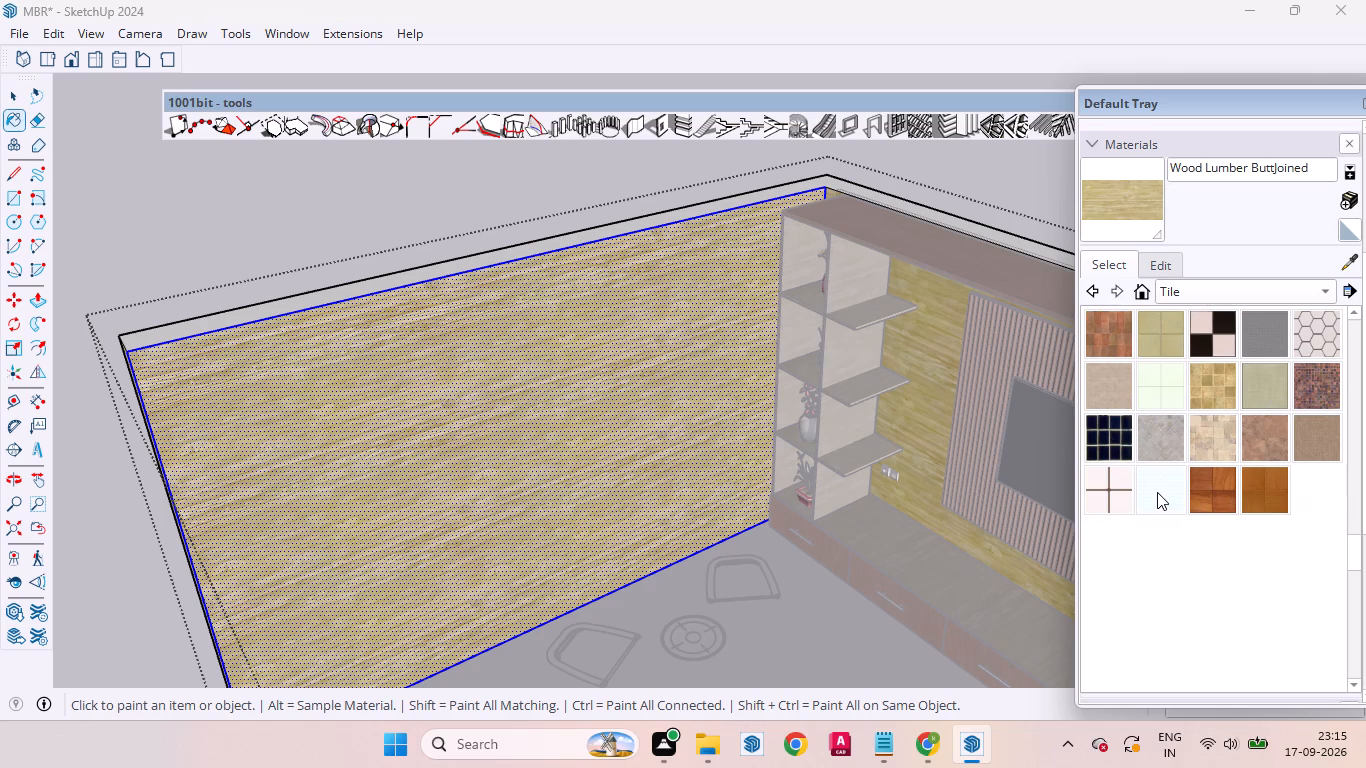
{"action": "scroll", "coordinate": [1157, 492], "scroll_direction": "up", "scroll_amount": 3}
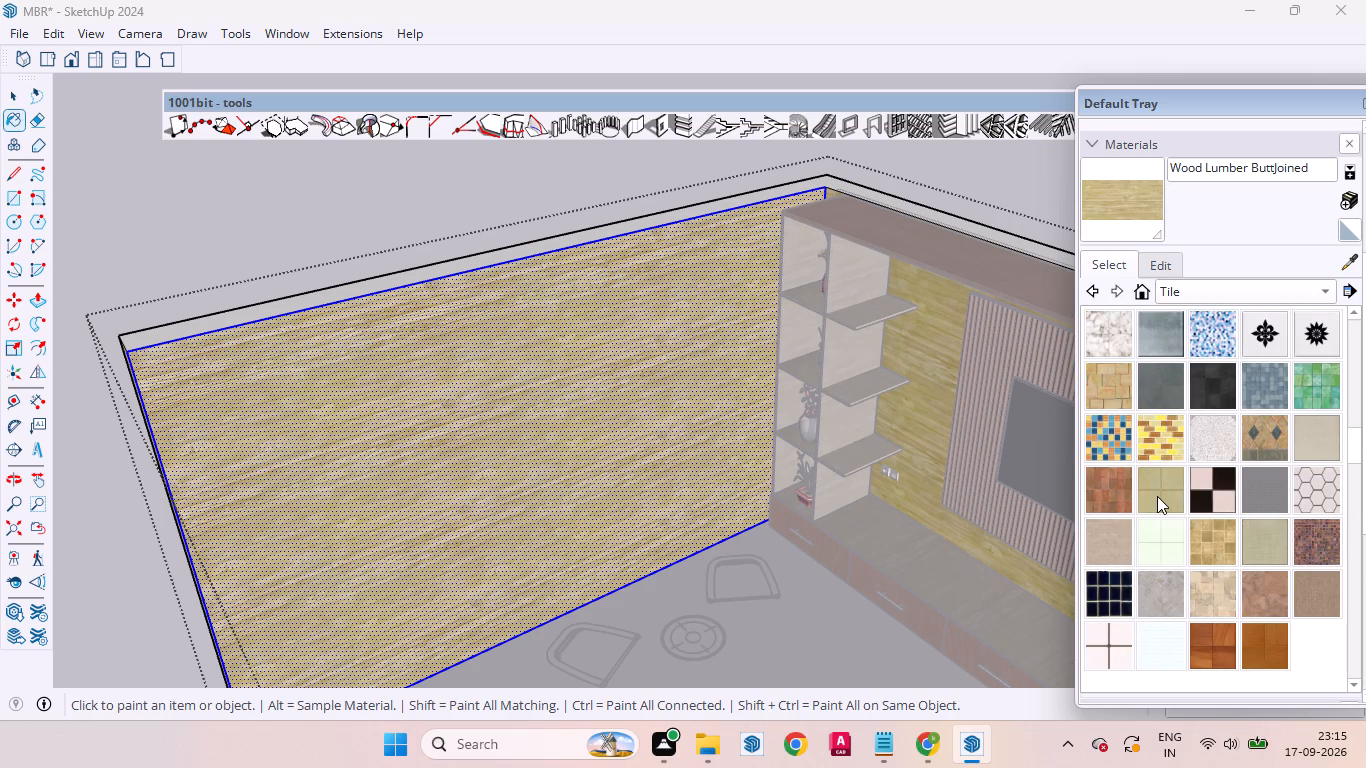
{"action": "scroll", "coordinate": [1197, 534], "scroll_direction": "up", "scroll_amount": 5}
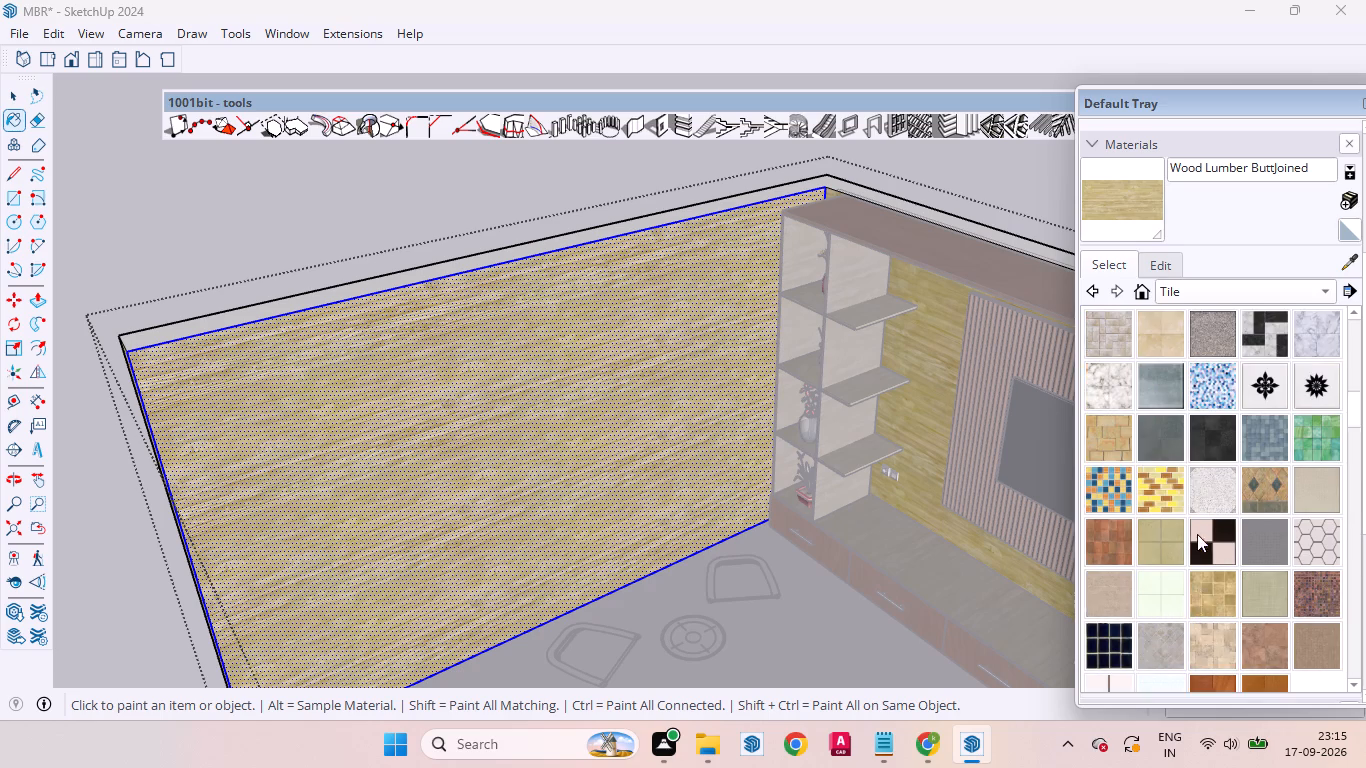
{"action": "scroll", "coordinate": [1197, 534], "scroll_direction": "up", "scroll_amount": 8}
{"action": "left_click", "coordinate": [1199, 292]}
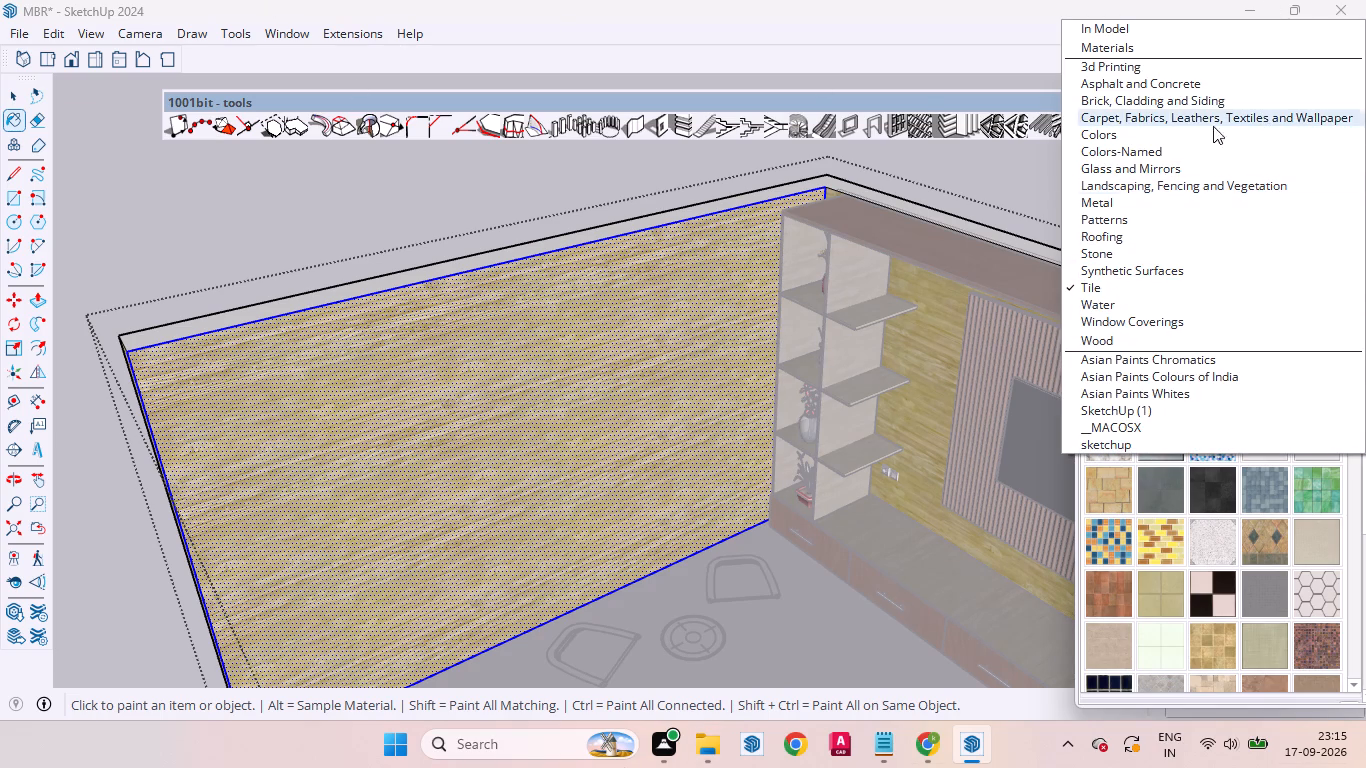
{"action": "left_click", "coordinate": [1093, 131]}
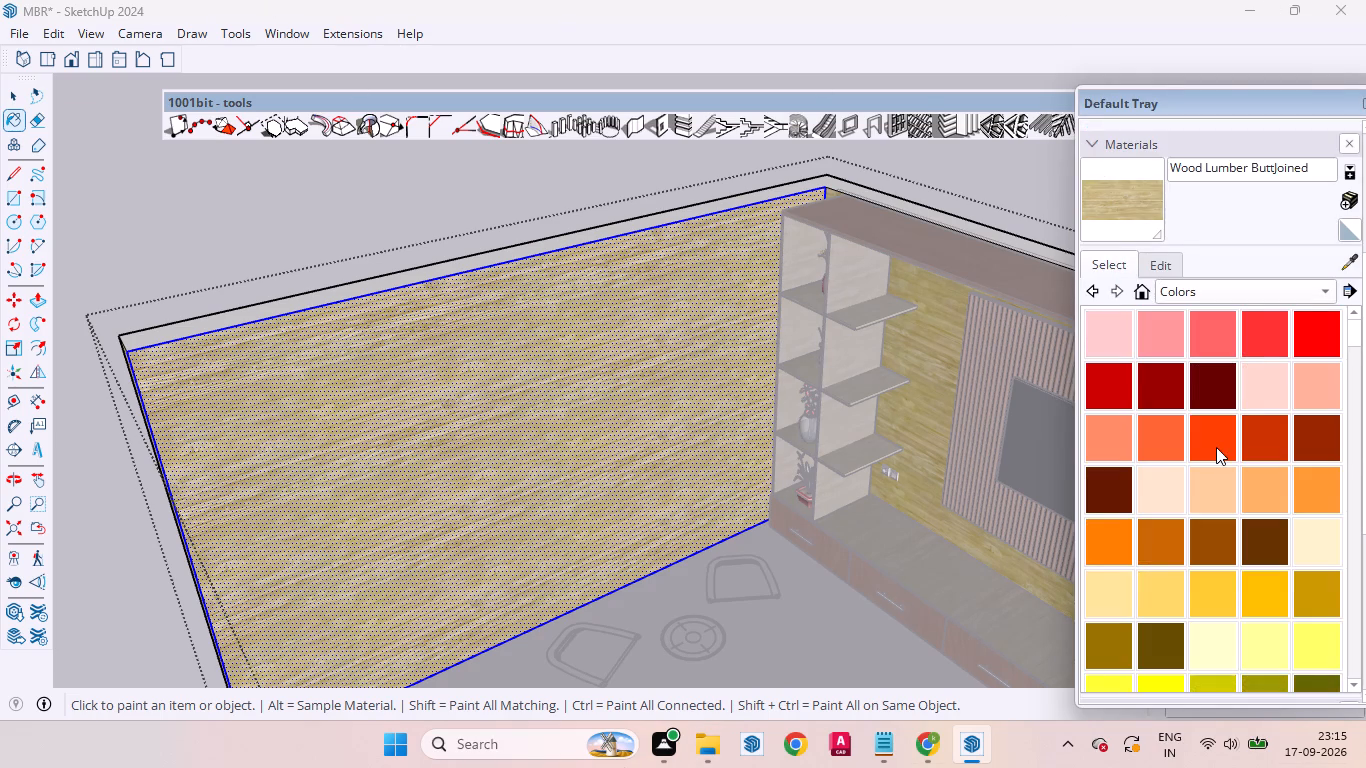
{"action": "scroll", "coordinate": [1216, 447], "scroll_direction": "down", "scroll_amount": 16}
{"action": "scroll", "coordinate": [1195, 417], "scroll_direction": "up", "scroll_amount": 1}
{"action": "scroll", "coordinate": [1195, 417], "scroll_direction": "down", "scroll_amount": 7}
{"action": "scroll", "coordinate": [1195, 417], "scroll_direction": "up", "scroll_amount": 6}
{"action": "scroll", "coordinate": [1195, 417], "scroll_direction": "down", "scroll_amount": 1}
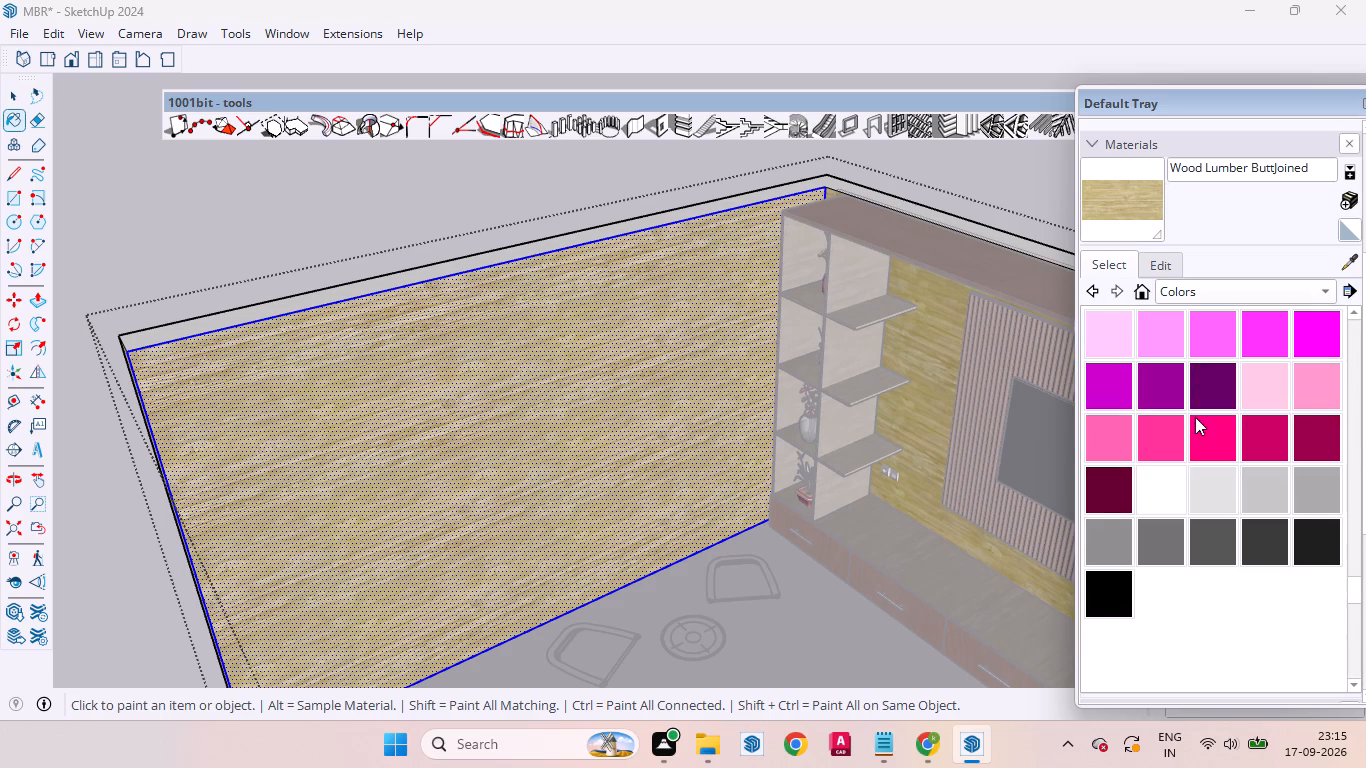
{"action": "left_click", "coordinate": [1161, 496]}
{"action": "left_click", "coordinate": [480, 456]}
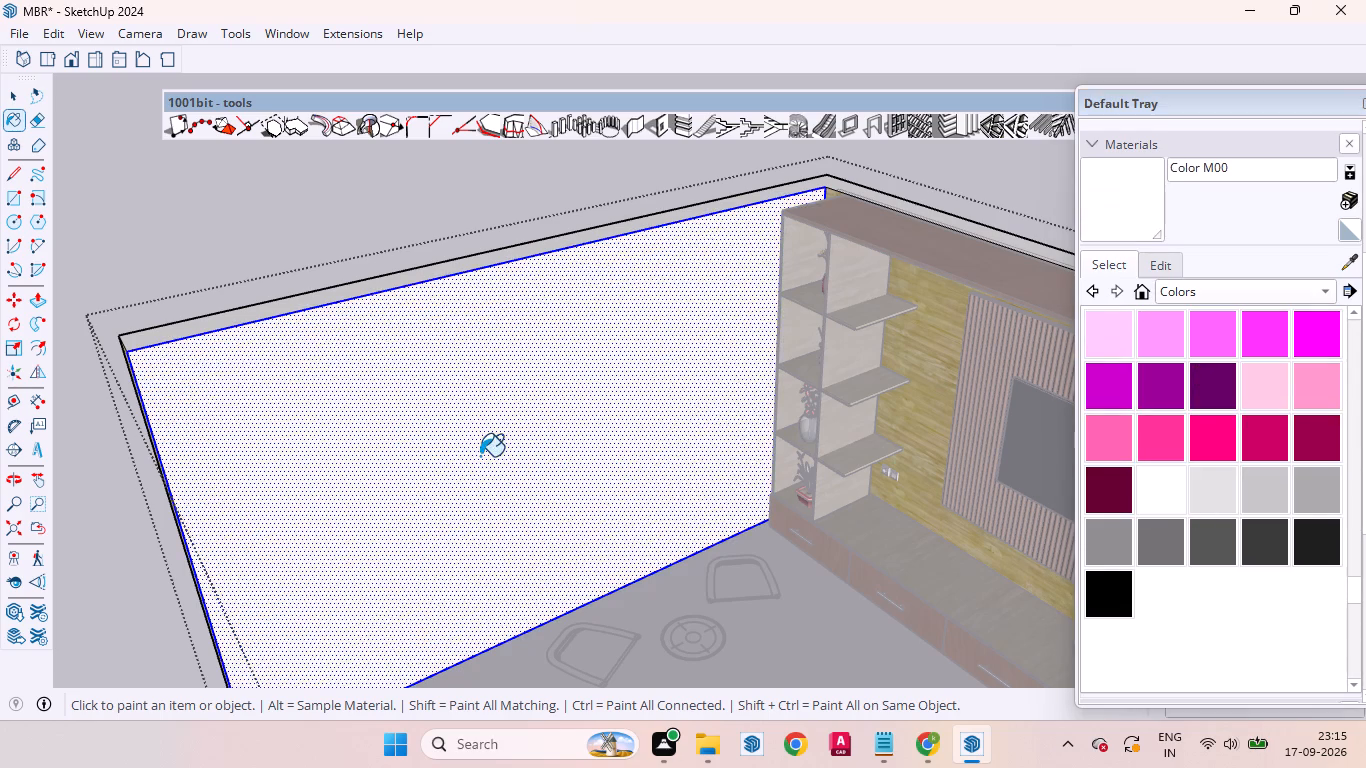
Paint the side wall's narrow end face white with Color M00, and leave the wall group.
{"action": "scroll", "coordinate": [494, 435], "scroll_direction": "down", "scroll_amount": 7}
{"action": "key", "text": "space"}
{"action": "scroll", "coordinate": [305, 425], "scroll_direction": "up", "scroll_amount": 2}
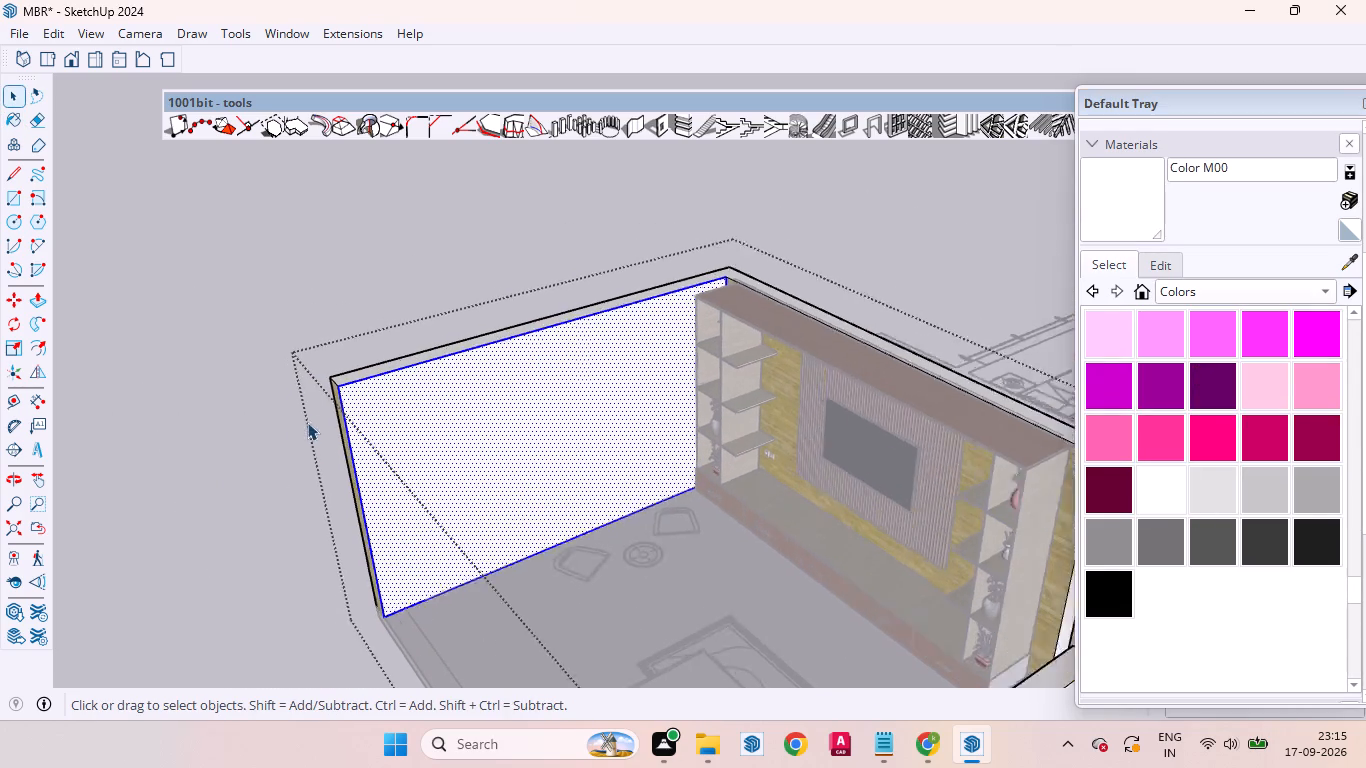
{"action": "scroll", "coordinate": [307, 422], "scroll_direction": "down", "scroll_amount": 1}
{"action": "scroll", "coordinate": [307, 422], "scroll_direction": "up", "scroll_amount": 4}
{"action": "middle_click_drag", "start_coordinate": [330, 433], "coordinate": [552, 382]}
{"action": "scroll", "coordinate": [477, 461], "scroll_direction": "up", "scroll_amount": 5}
{"action": "left_click", "coordinate": [422, 452]}
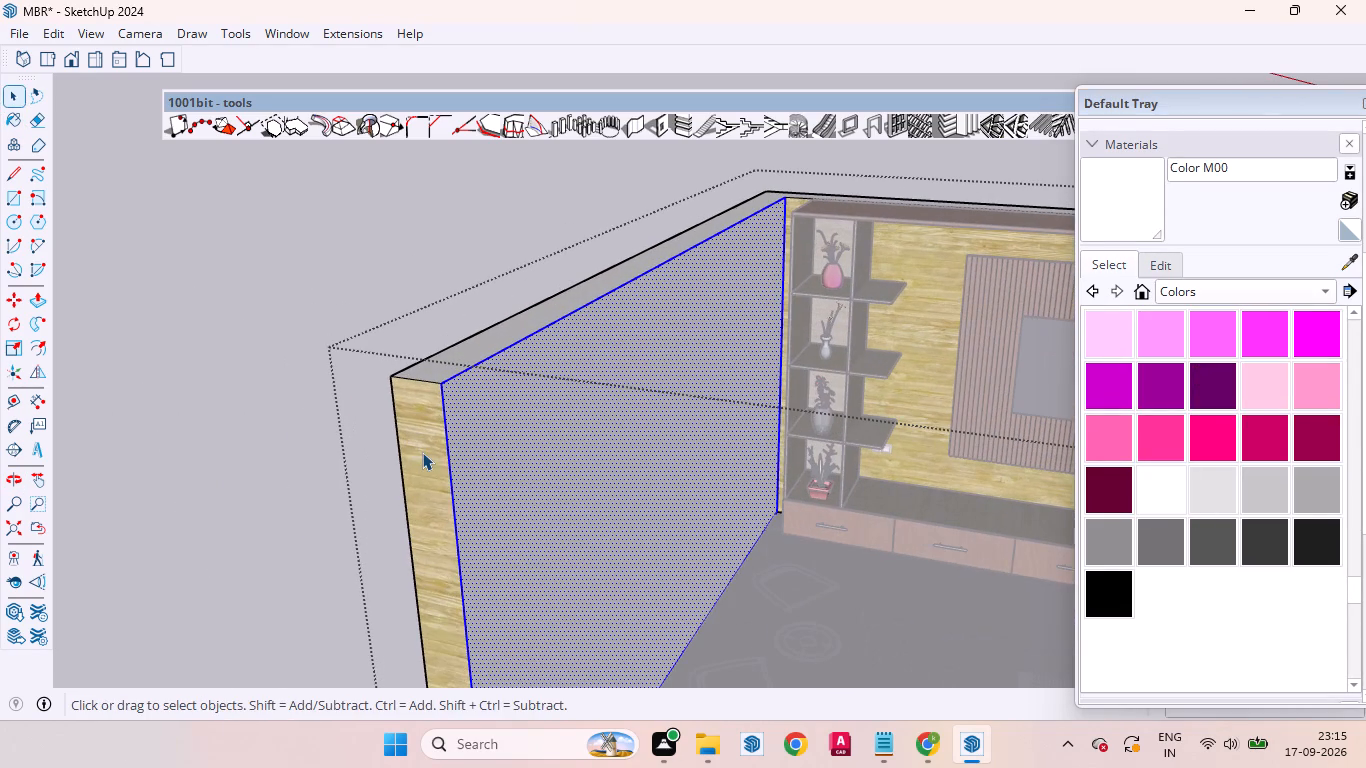
{"action": "left_click", "coordinate": [1168, 491]}
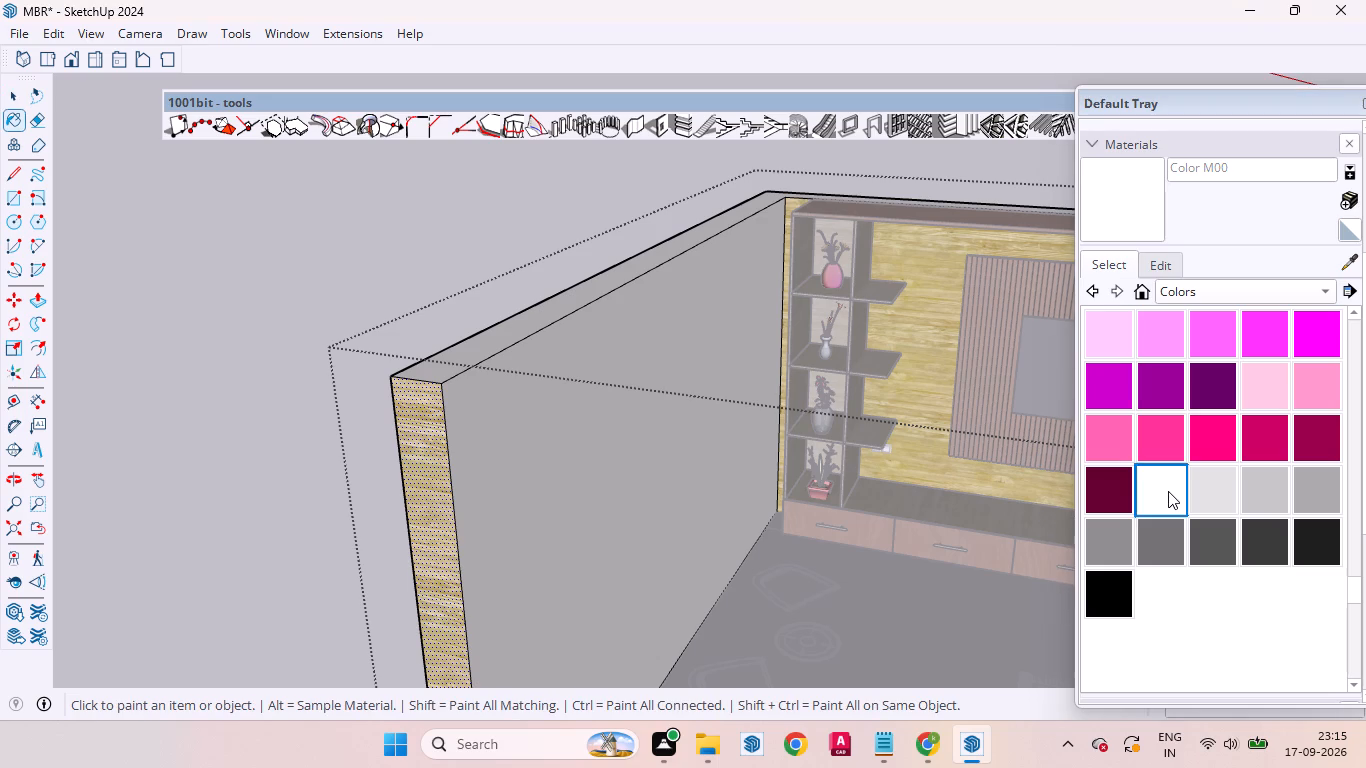
{"action": "left_click", "coordinate": [408, 441]}
{"action": "key", "text": "space"}
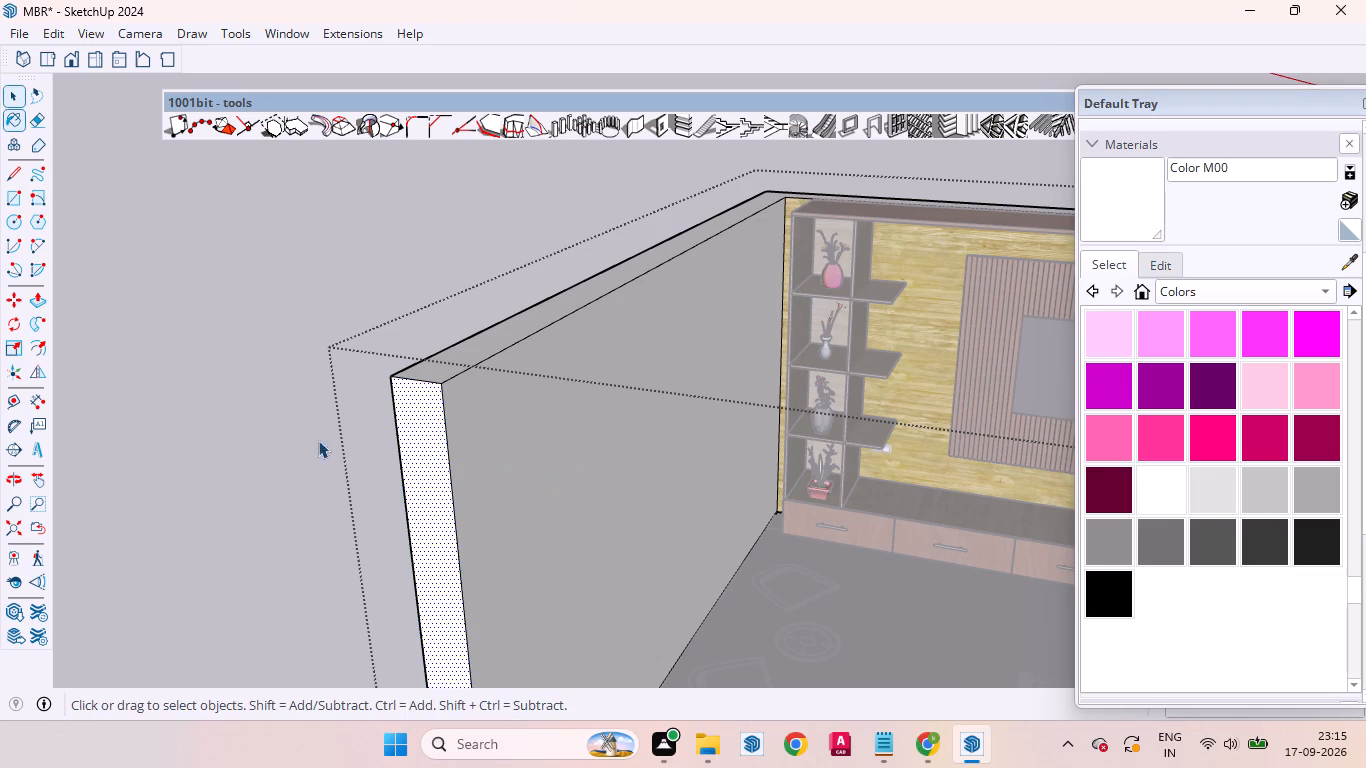
{"action": "left_click", "coordinate": [201, 423]}
{"action": "scroll", "coordinate": [352, 391], "scroll_direction": "down", "scroll_amount": 7}
{"action": "middle_click_drag", "start_coordinate": [562, 400], "coordinate": [333, 469]}
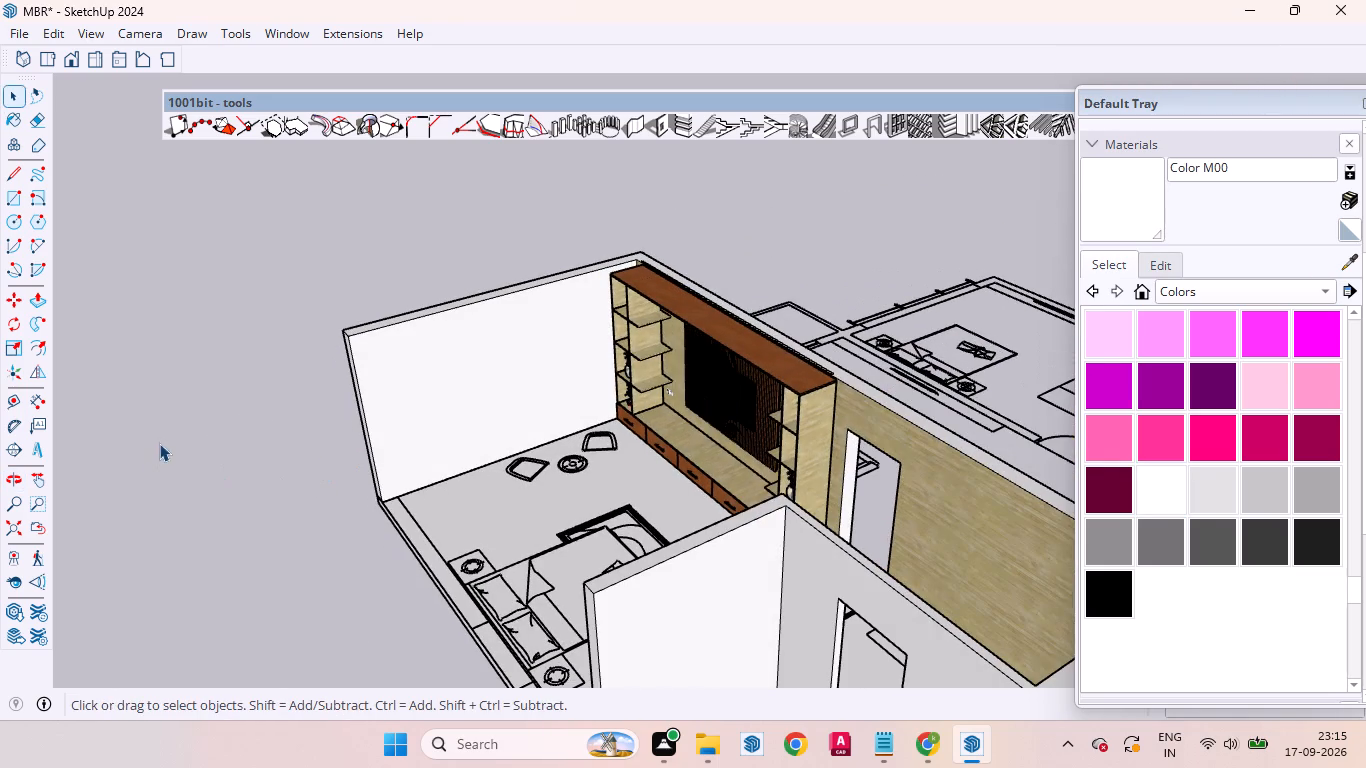
{"action": "left_click", "coordinate": [159, 443]}
Examine the bedroom from several angles, checking the white side wall, the TV unit and the doorway.
{"action": "scroll", "coordinate": [342, 373], "scroll_direction": "up", "scroll_amount": 7}
{"action": "scroll", "coordinate": [480, 335], "scroll_direction": "down", "scroll_amount": 5}
{"action": "scroll", "coordinate": [662, 288], "scroll_direction": "up", "scroll_amount": 6}
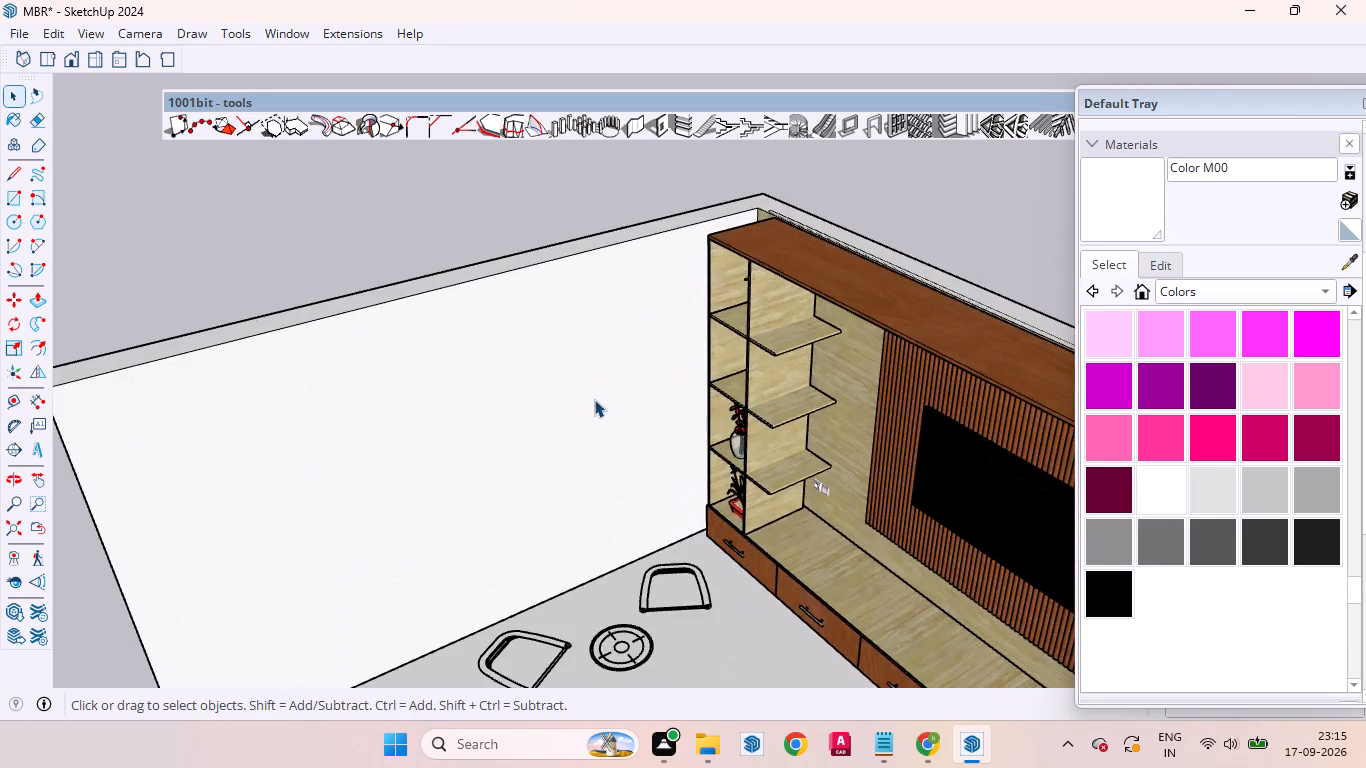
{"action": "middle_click_drag", "start_coordinate": [594, 399], "coordinate": [312, 402]}
{"action": "scroll", "coordinate": [378, 231], "scroll_direction": "down", "scroll_amount": 6}
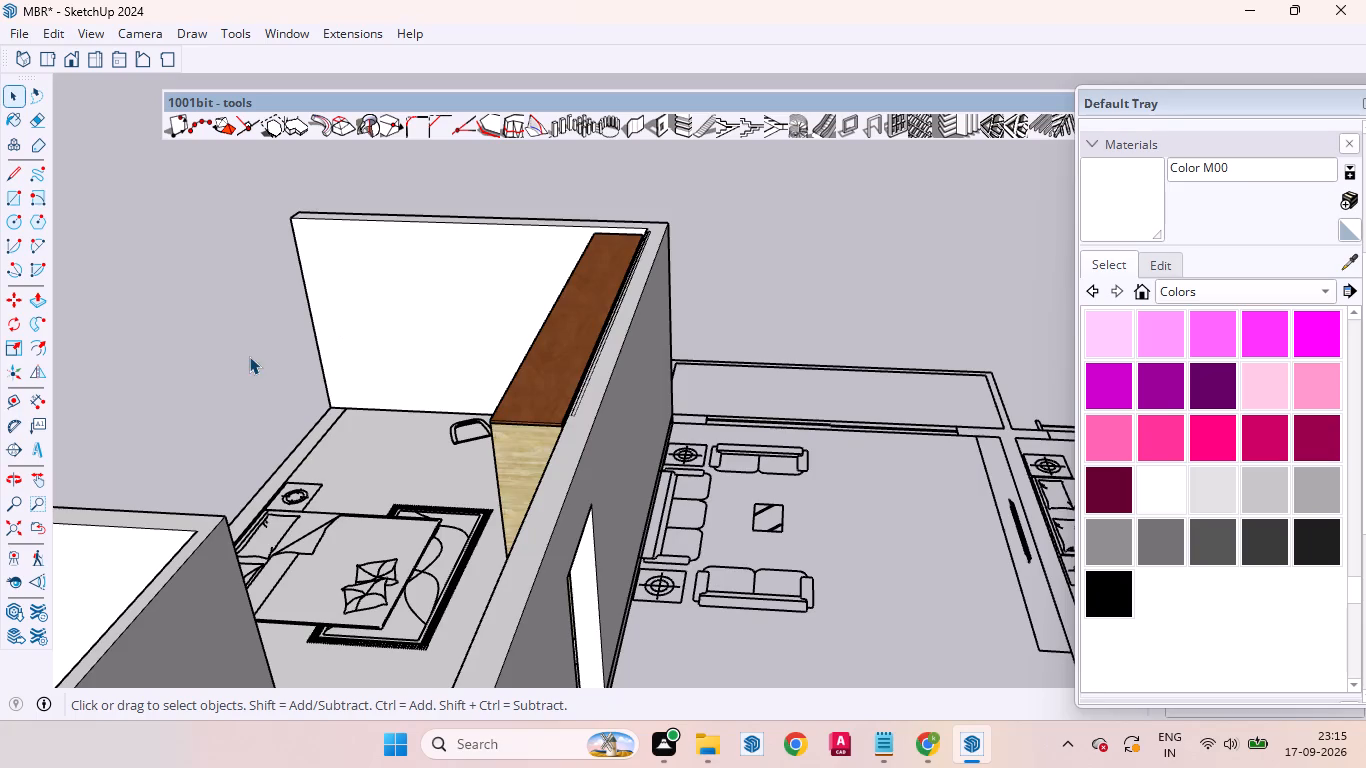
{"action": "scroll", "coordinate": [249, 356], "scroll_direction": "up", "scroll_amount": 6}
{"action": "scroll", "coordinate": [499, 338], "scroll_direction": "down", "scroll_amount": 11}
{"action": "middle_click_drag", "start_coordinate": [466, 408], "coordinate": [952, 407]}
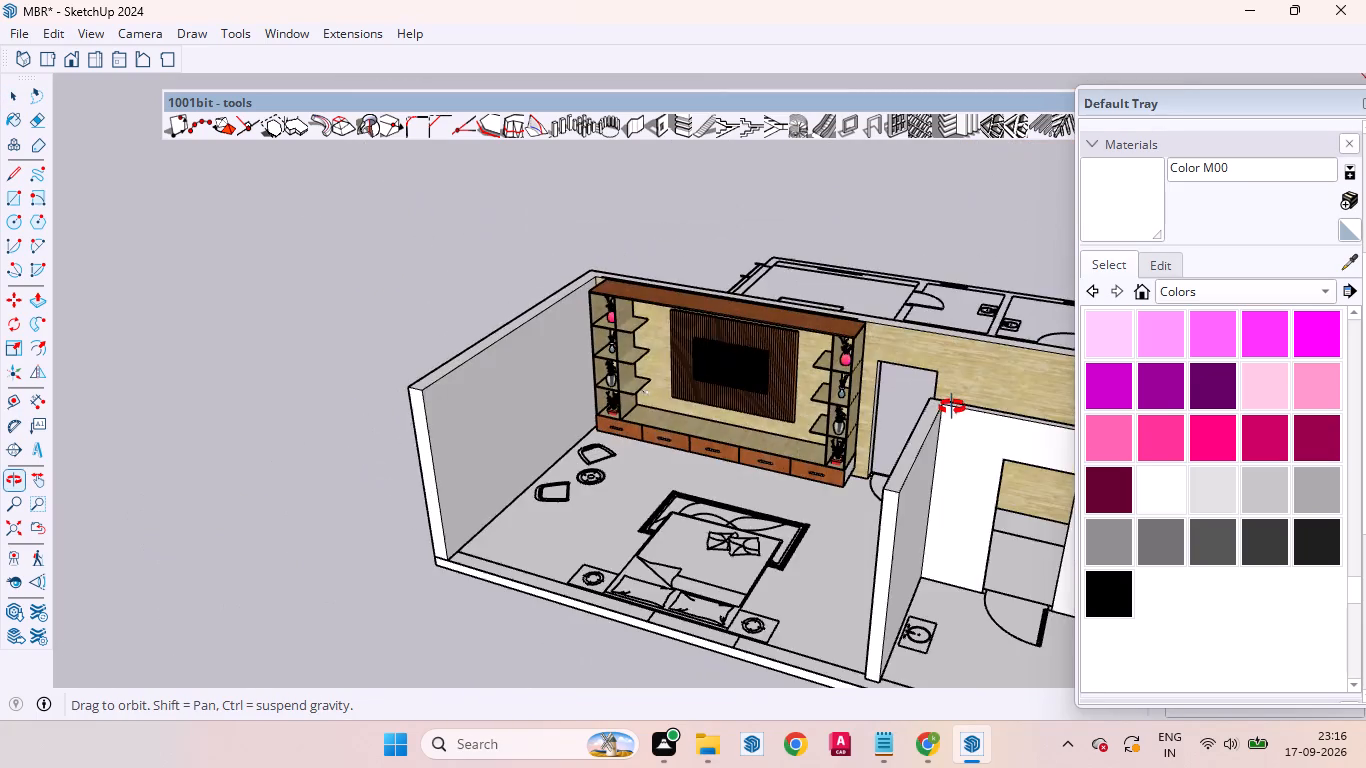
{"action": "middle_click_drag", "start_coordinate": [952, 407], "coordinate": [766, 460]}
{"action": "scroll", "coordinate": [908, 378], "scroll_direction": "up", "scroll_amount": 1}
{"action": "scroll", "coordinate": [555, 419], "scroll_direction": "up", "scroll_amount": 1}
{"action": "middle_click_drag", "start_coordinate": [555, 419], "coordinate": [875, 381]}
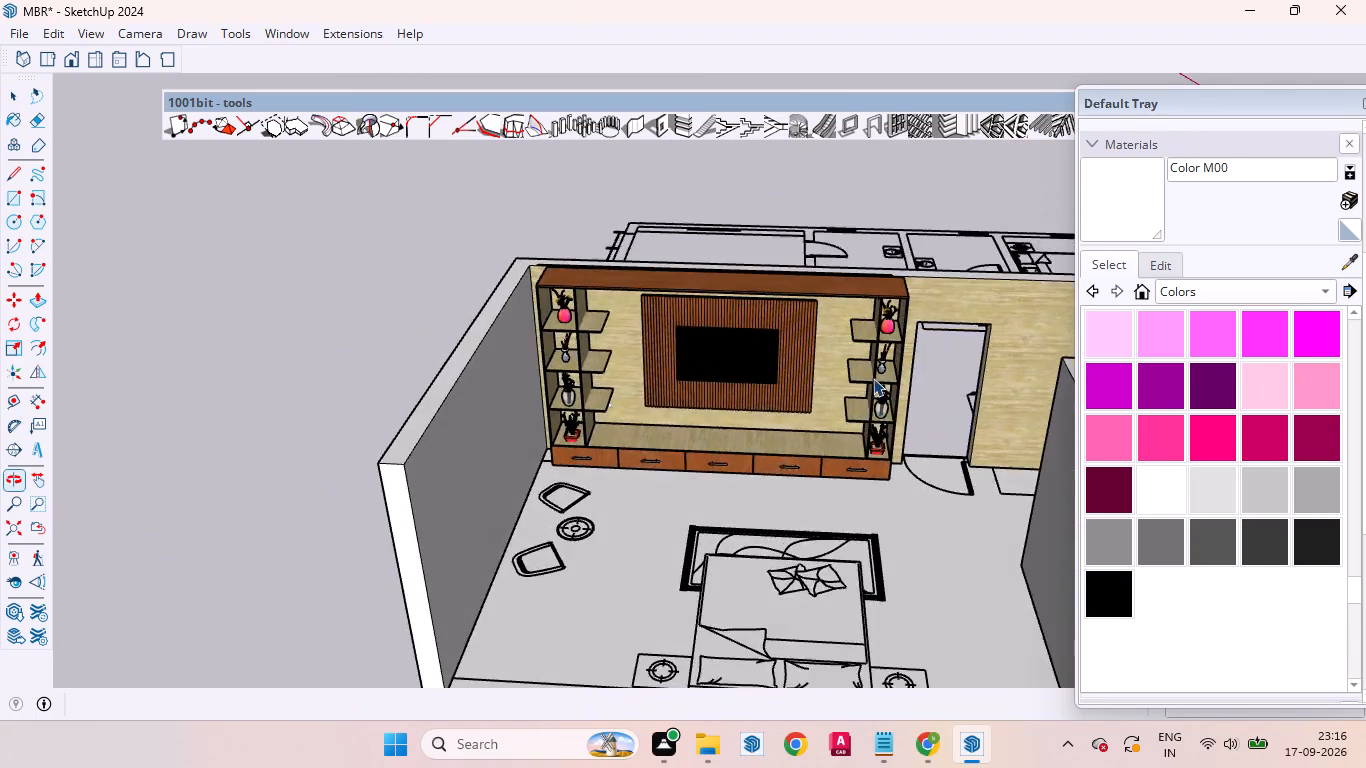
{"action": "scroll", "coordinate": [796, 353], "scroll_direction": "up", "scroll_amount": 6}
{"action": "middle_click_drag", "start_coordinate": [628, 616], "coordinate": [634, 418]}
{"action": "scroll", "coordinate": [634, 418], "scroll_direction": "up", "scroll_amount": 1}
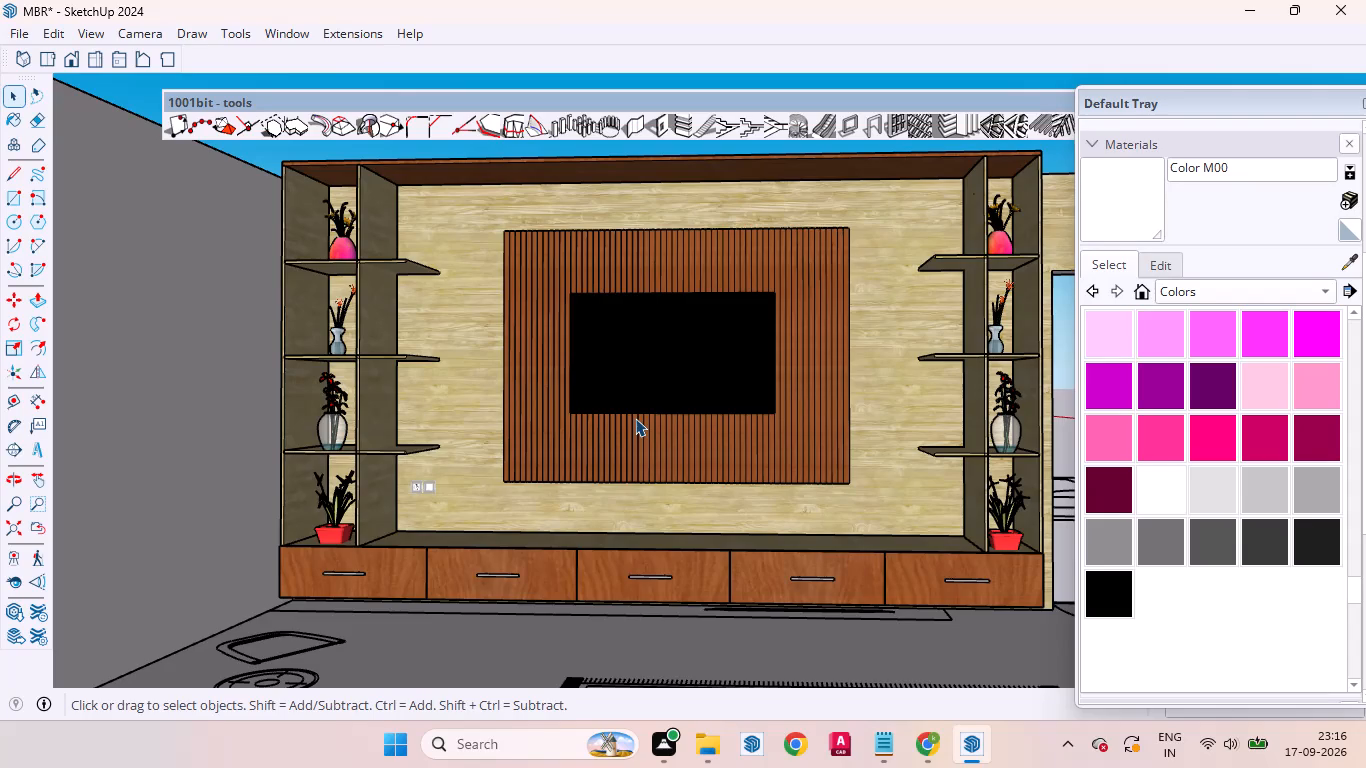
{"action": "scroll", "coordinate": [259, 285], "scroll_direction": "down", "scroll_amount": 4}
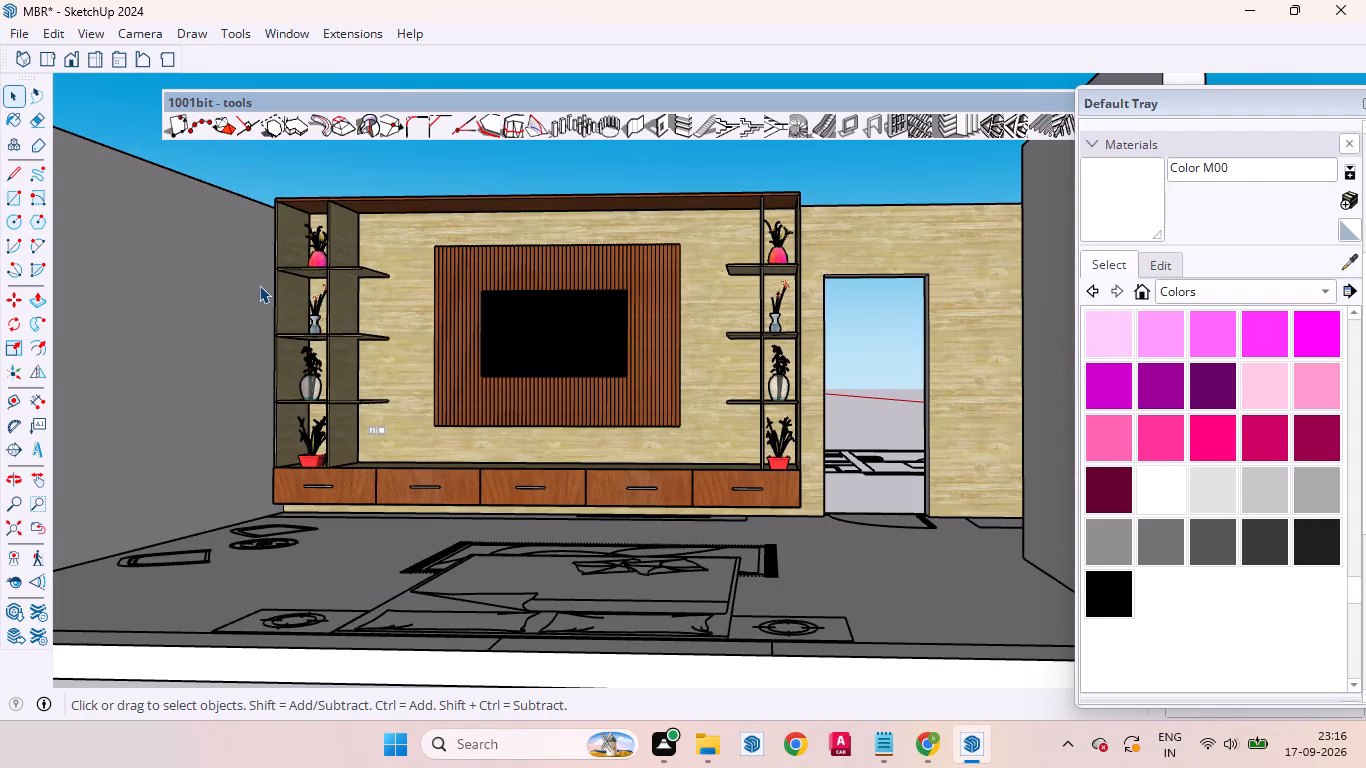
Inside the wall group, copy the side wall's inner end edge along its white face to the floor-plan wall line, marking off a strip.
{"action": "scroll", "coordinate": [296, 297], "scroll_direction": "down", "scroll_amount": 6}
{"action": "middle_click_drag", "start_coordinate": [418, 355], "coordinate": [39, 478]}
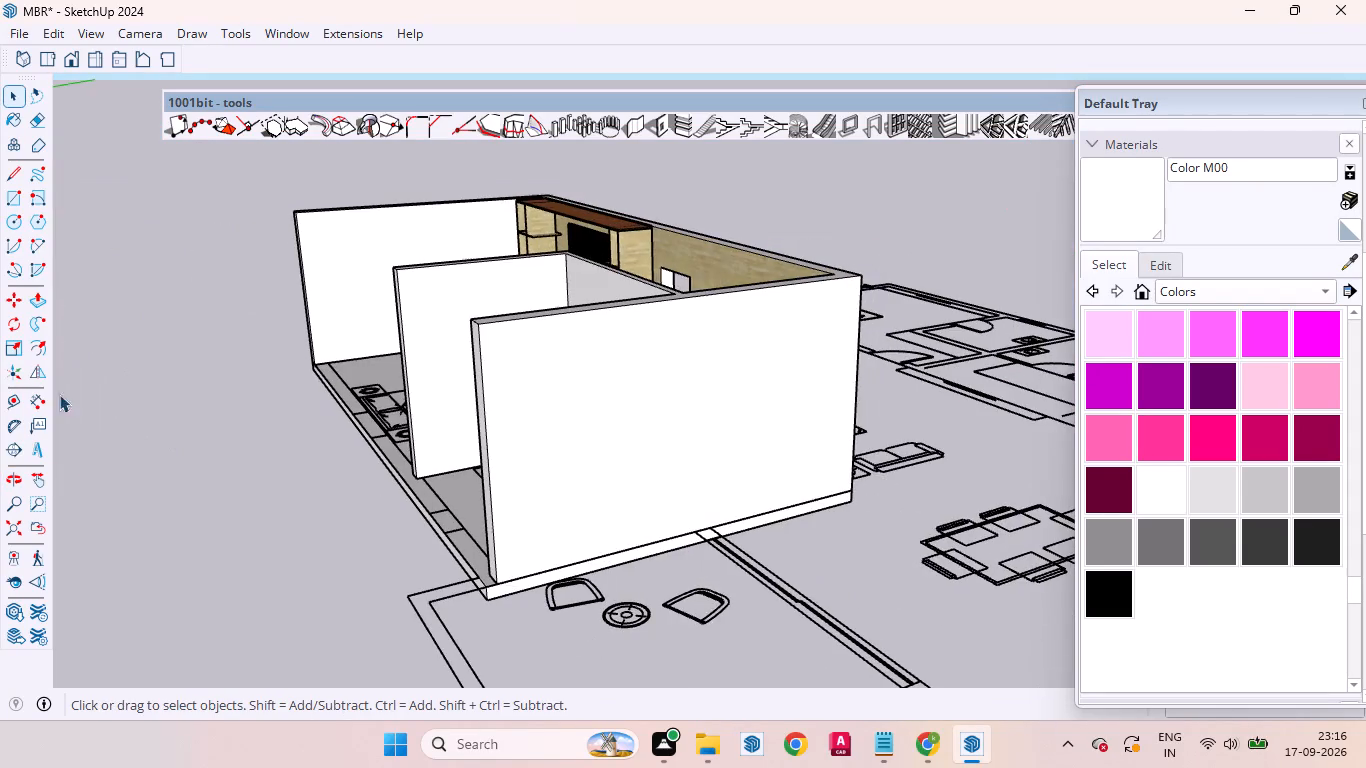
{"action": "scroll", "coordinate": [224, 341], "scroll_direction": "up", "scroll_amount": 6}
{"action": "scroll", "coordinate": [294, 286], "scroll_direction": "up", "scroll_amount": 8}
{"action": "scroll", "coordinate": [309, 358], "scroll_direction": "down", "scroll_amount": 1}
{"action": "scroll", "coordinate": [309, 358], "scroll_direction": "up", "scroll_amount": 4}
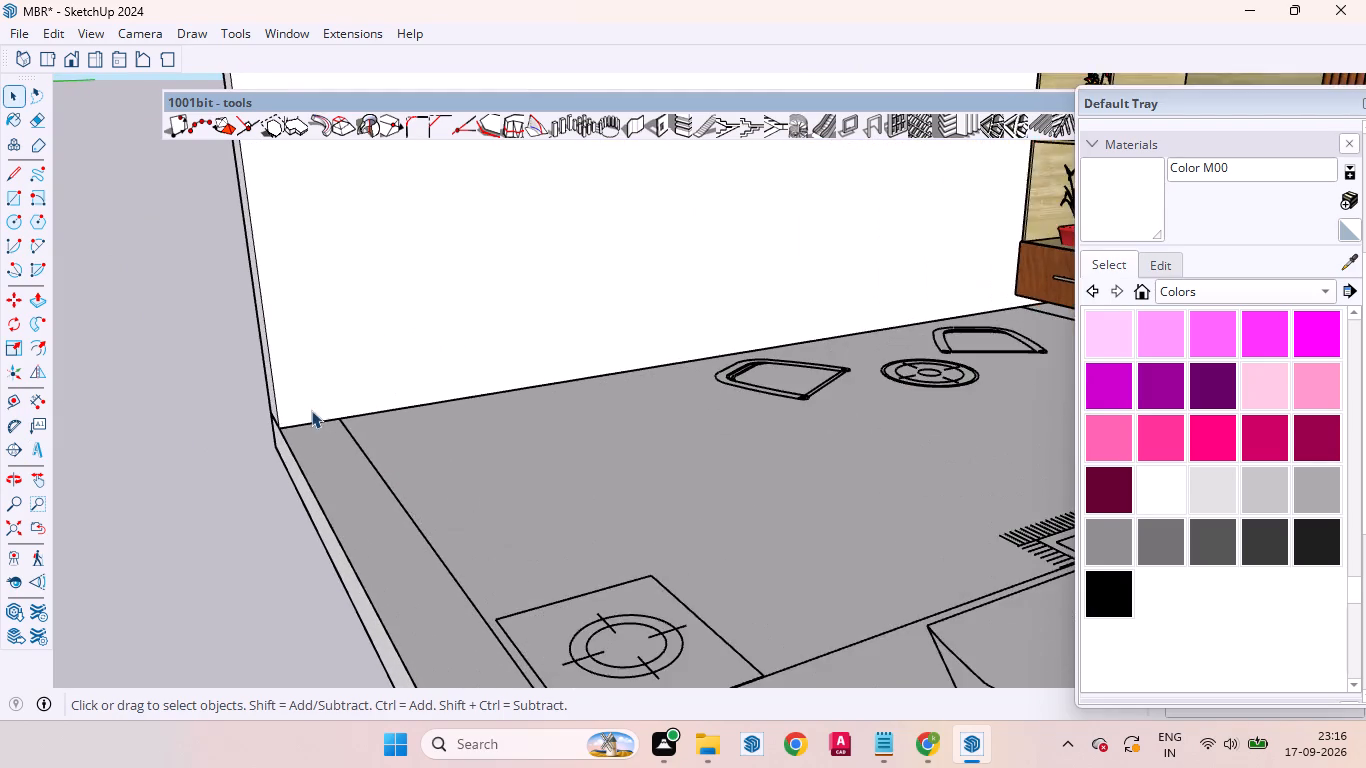
{"action": "scroll", "coordinate": [303, 410], "scroll_direction": "up", "scroll_amount": 6}
{"action": "left_click", "coordinate": [247, 369]}
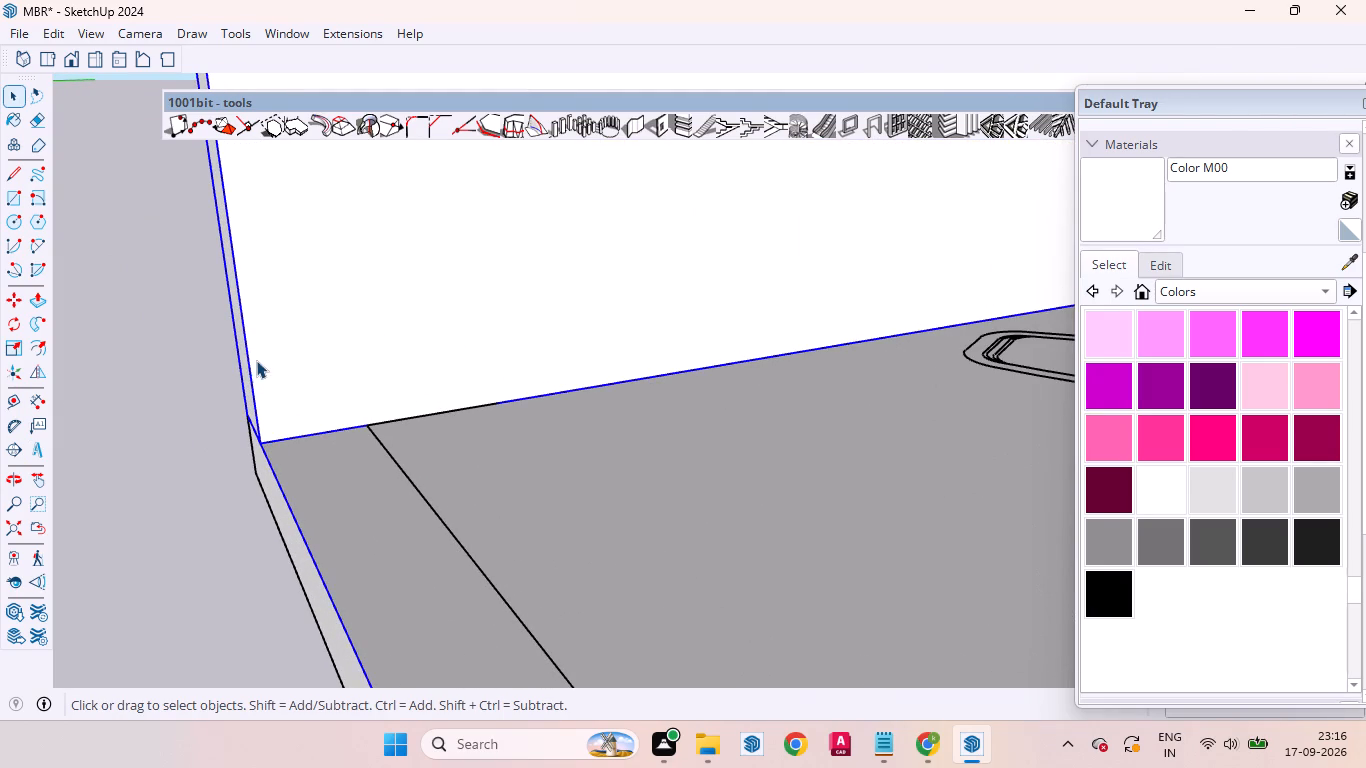
{"action": "left_click", "coordinate": [249, 366]}
{"action": "double_click", "coordinate": [250, 364]}
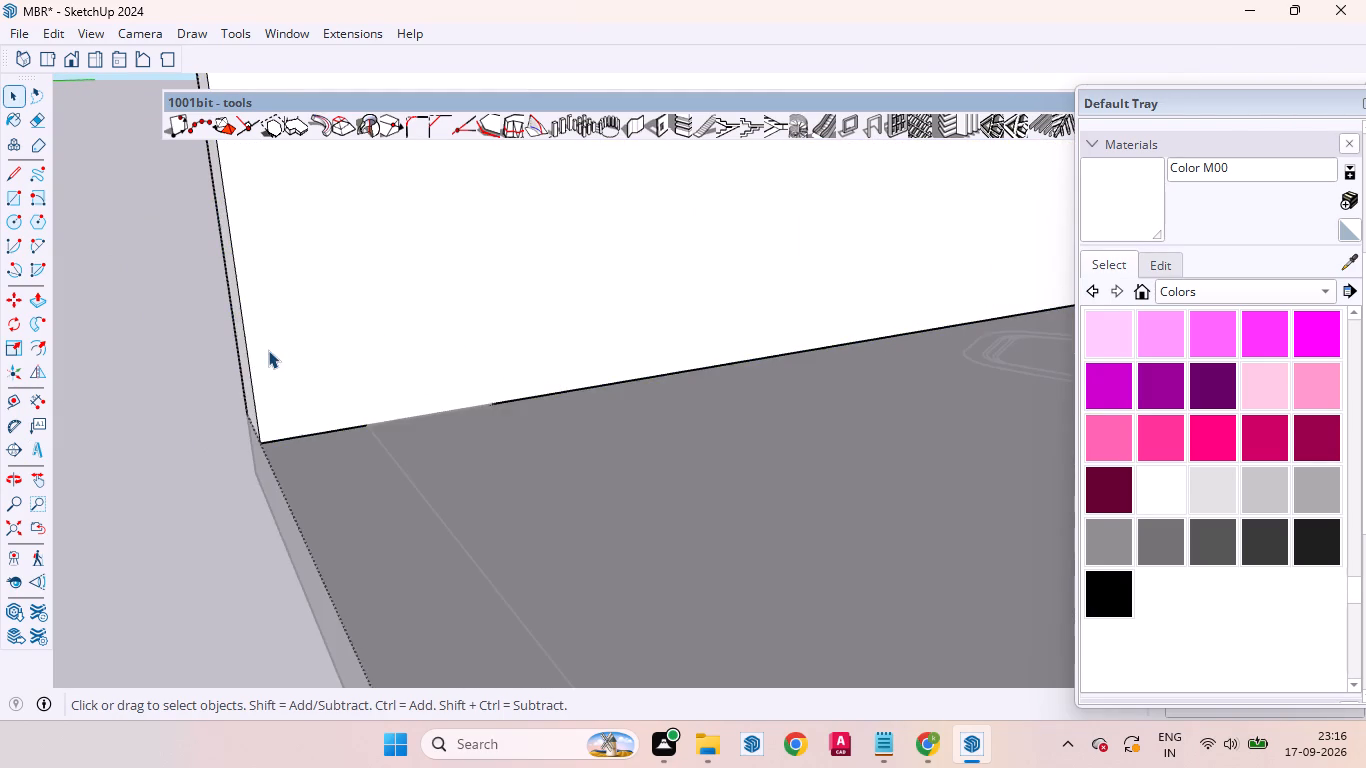
{"action": "scroll", "coordinate": [268, 350], "scroll_direction": "up", "scroll_amount": 5}
{"action": "left_click", "coordinate": [236, 363]}
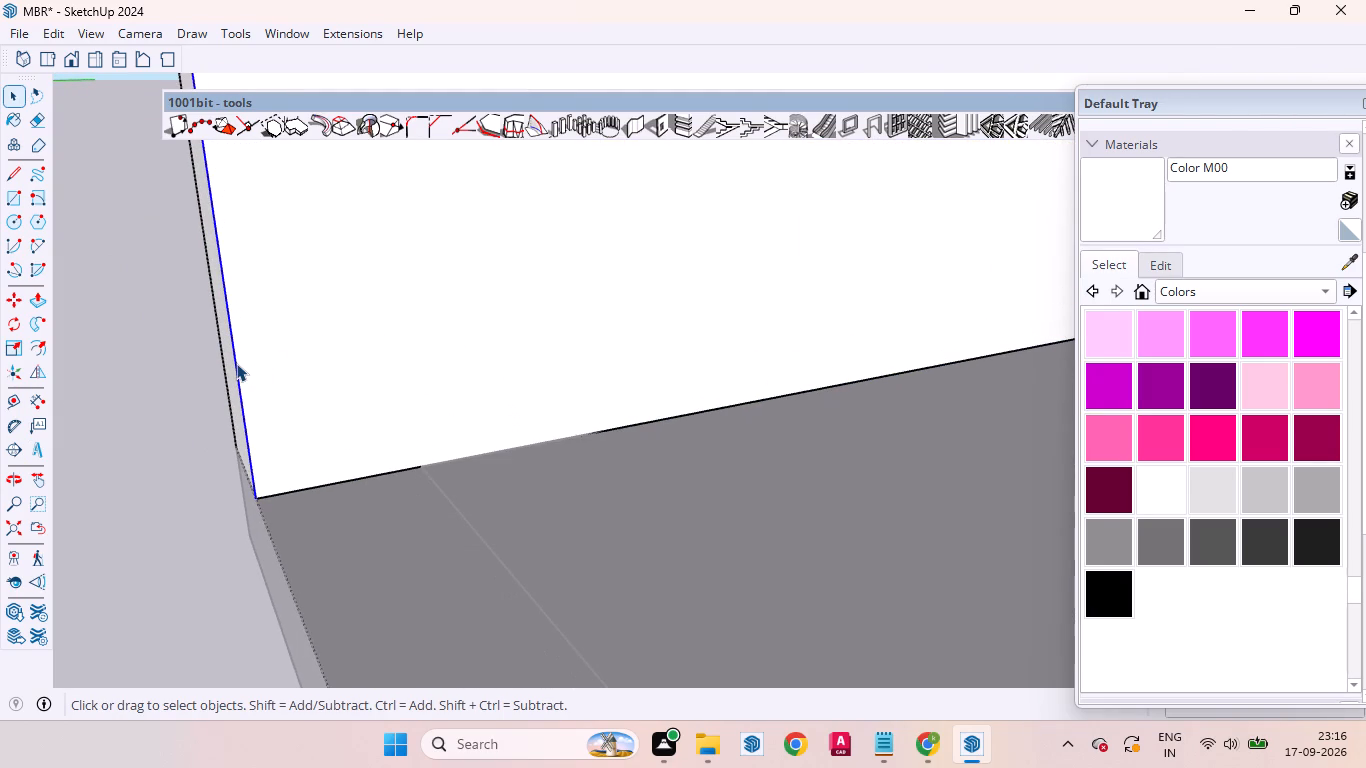
{"action": "key", "text": "m"}
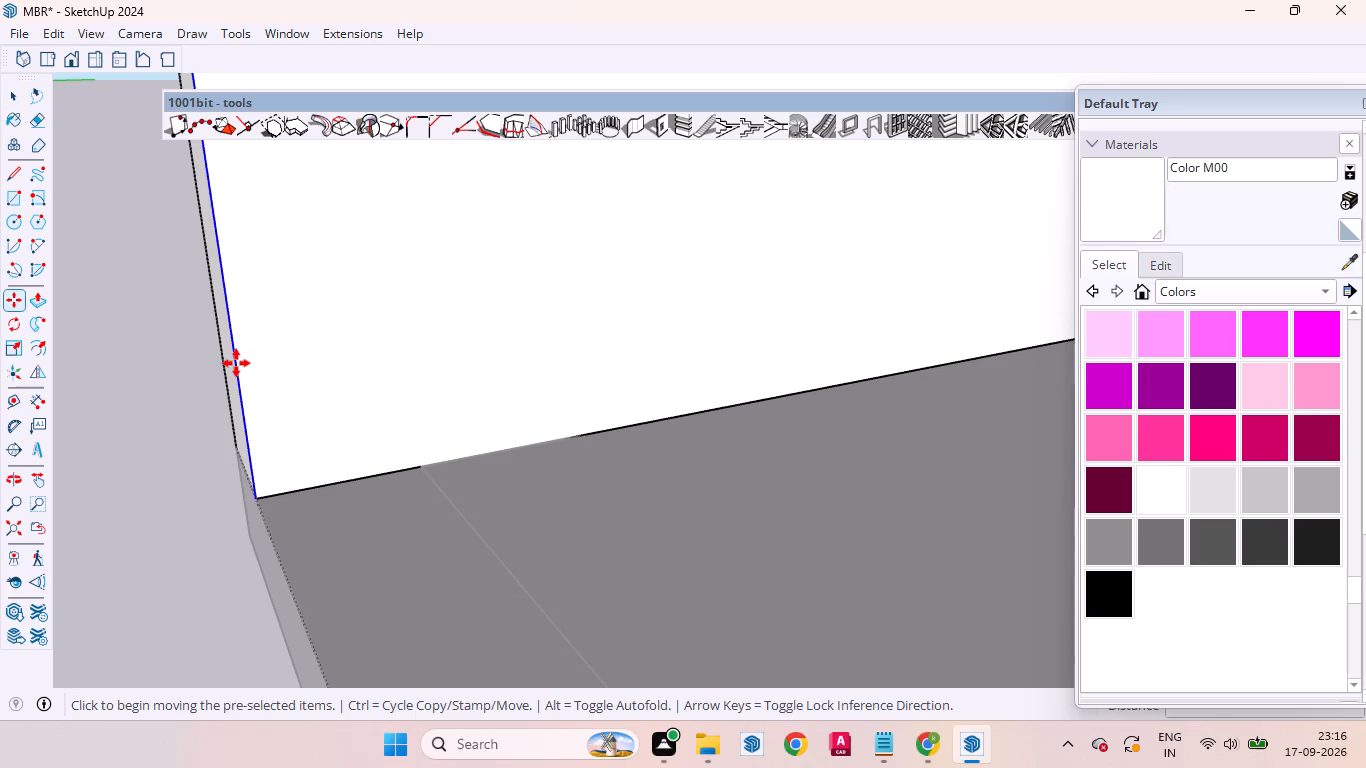
{"action": "left_click", "coordinate": [260, 500]}
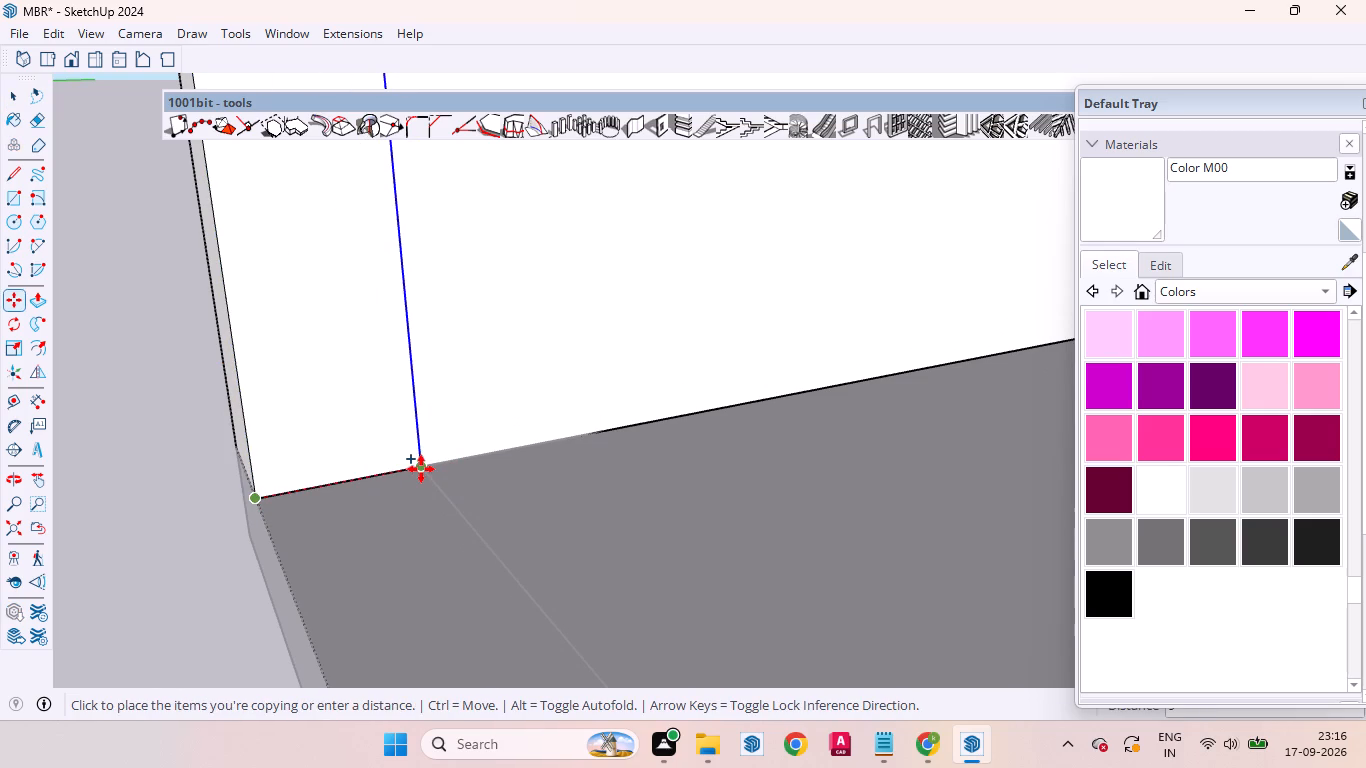
{"action": "left_click", "coordinate": [421, 469]}
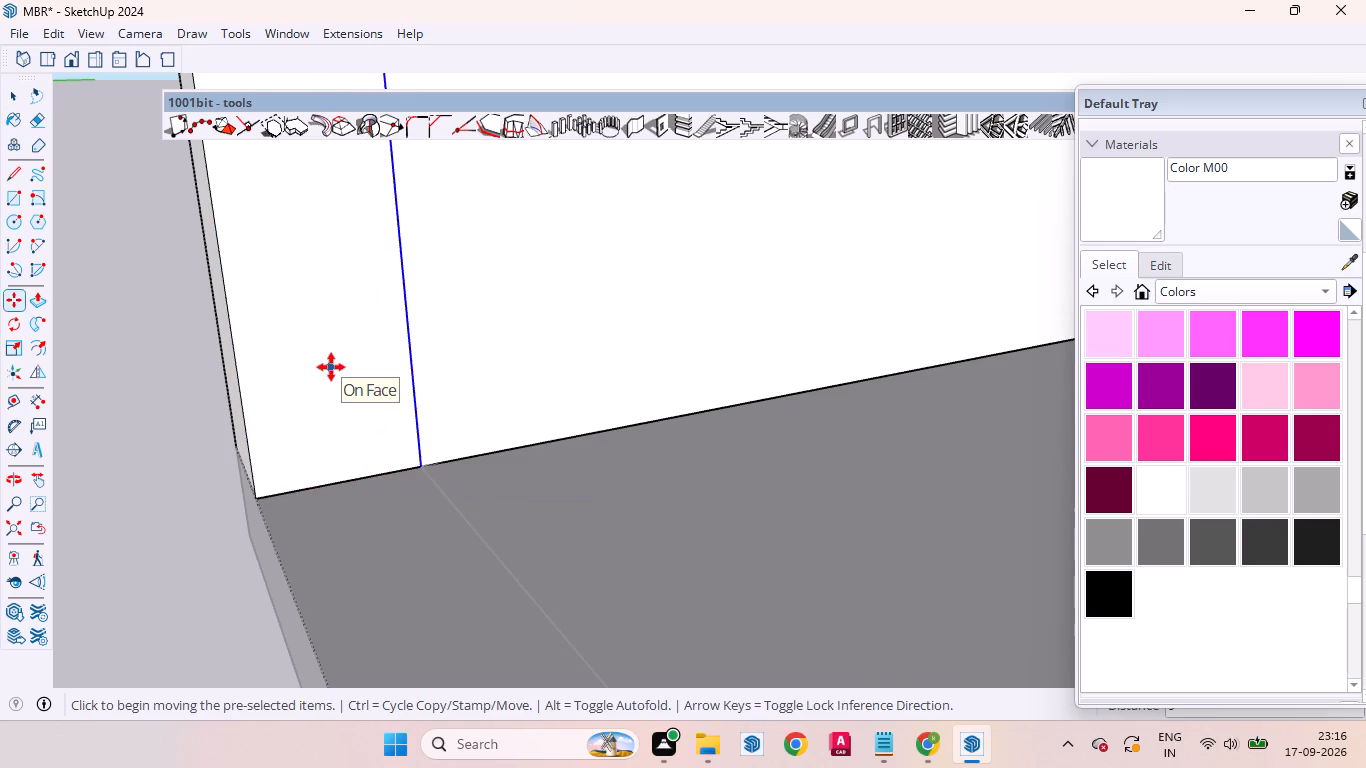
Push/Pull the marked strip on the white side wall 20' along the floor plan's outer wall line, up to the bathroom partition.
{"action": "key", "text": "space"}
{"action": "key", "text": "bracketleft"}
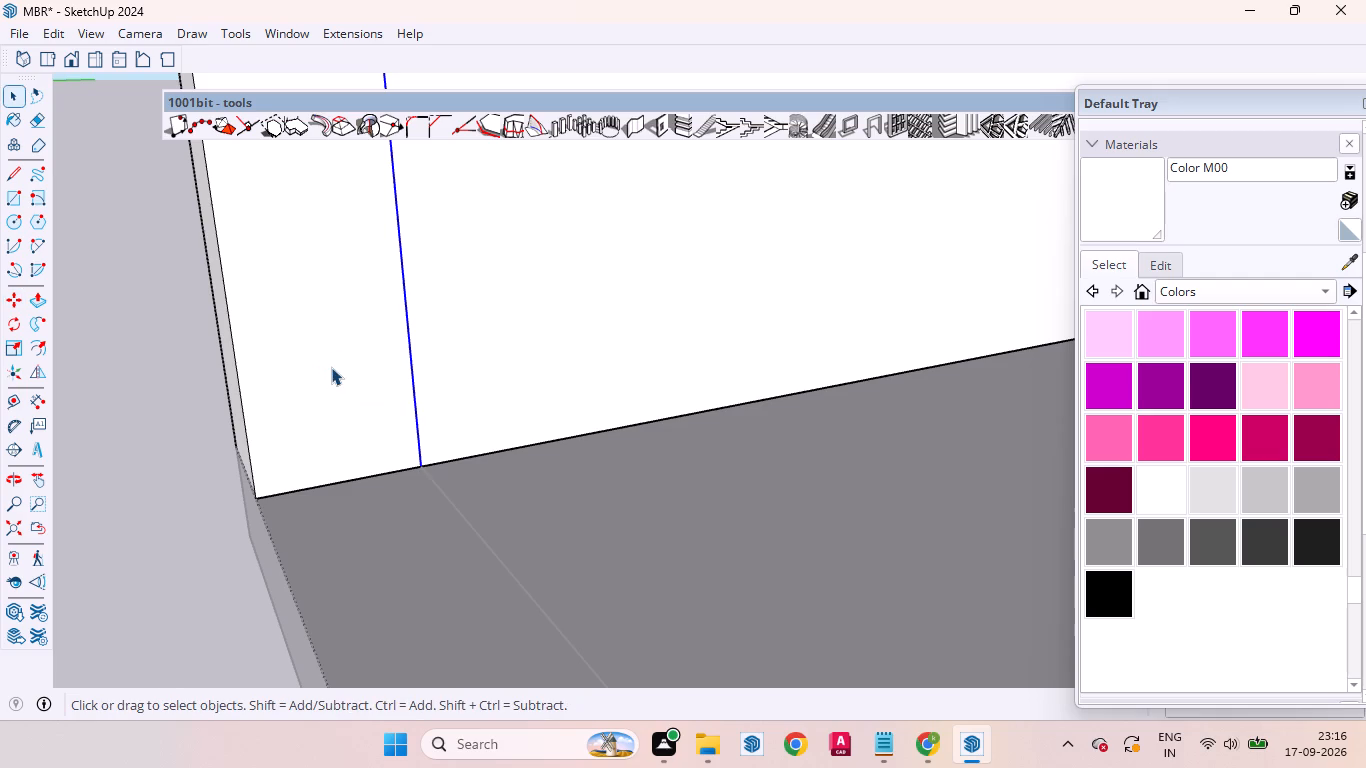
{"action": "left_click", "coordinate": [325, 339]}
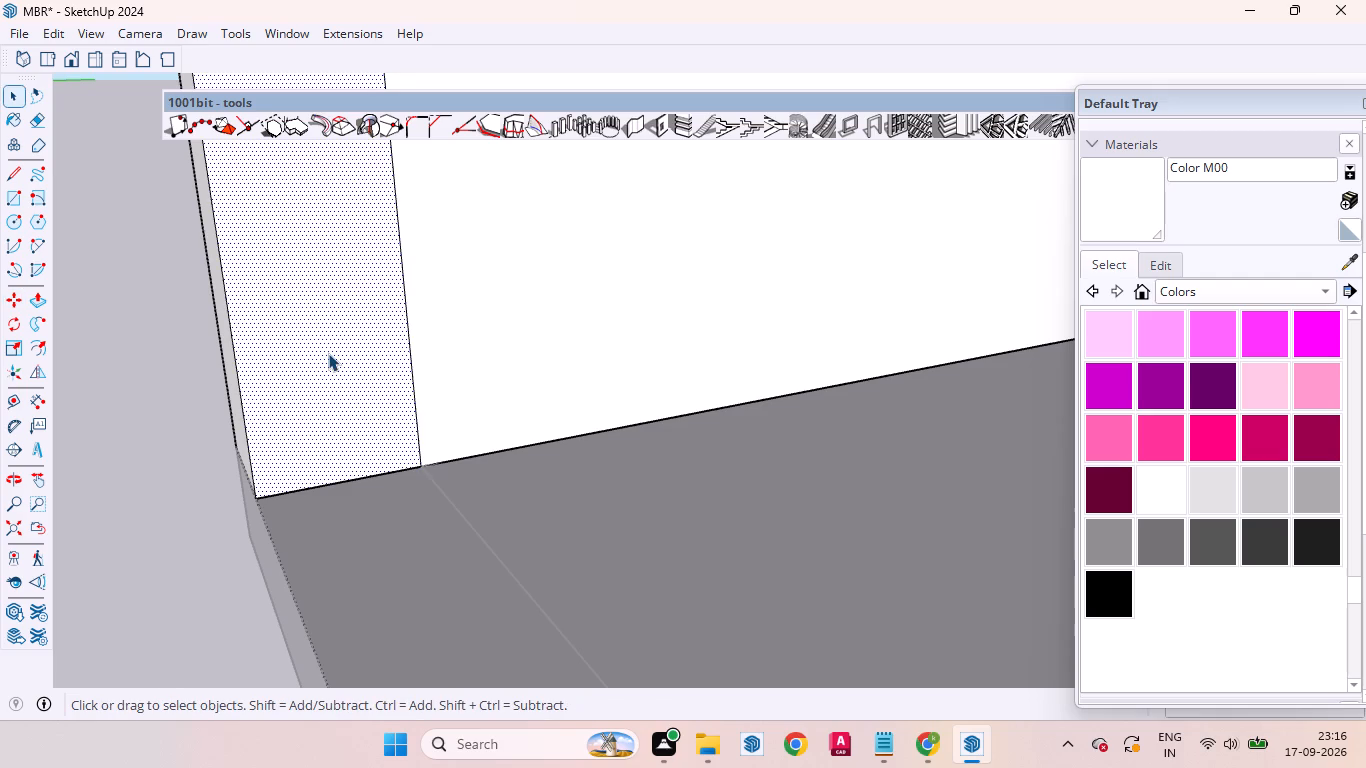
{"action": "key", "text": "p"}
{"action": "left_click", "coordinate": [328, 353]}
{"action": "scroll", "coordinate": [361, 387], "scroll_direction": "down", "scroll_amount": 7}
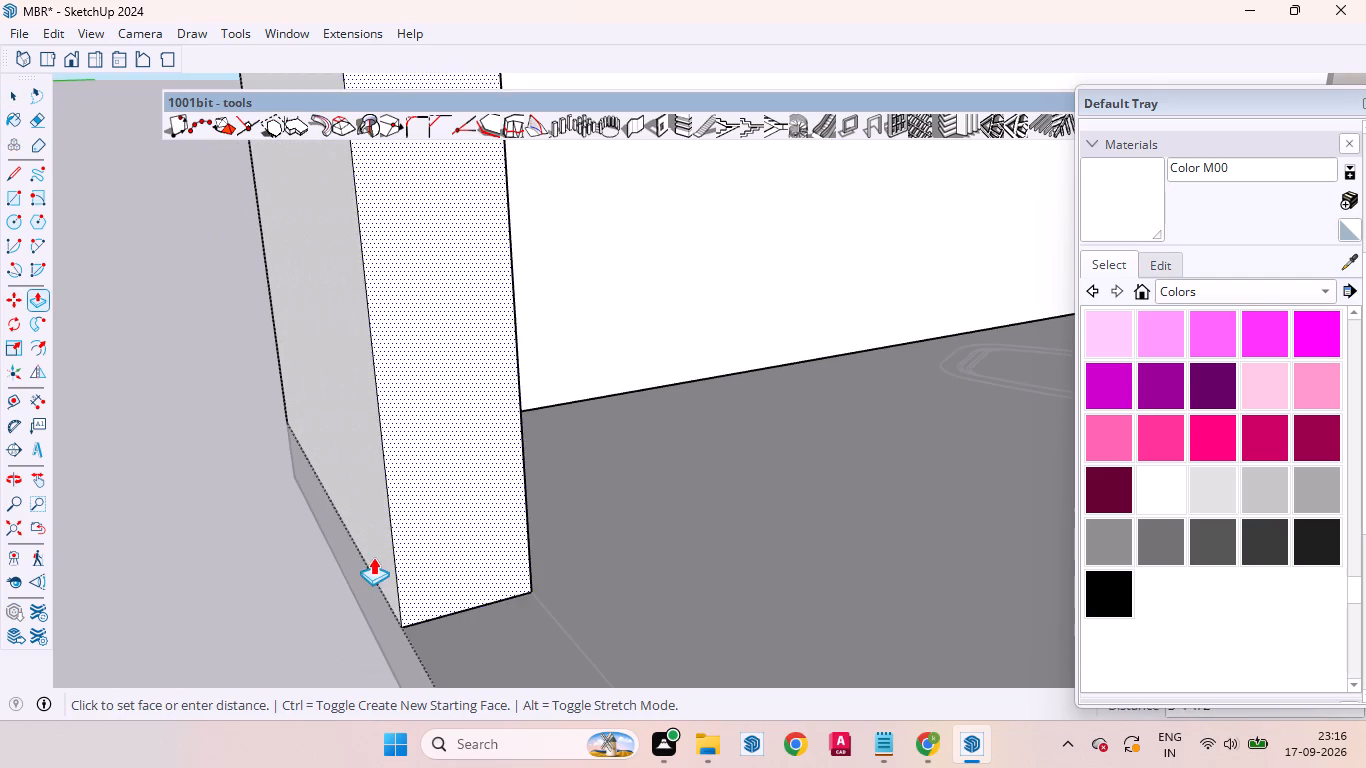
{"action": "middle_click_drag", "start_coordinate": [373, 400], "coordinate": [388, 538]}
{"action": "scroll", "coordinate": [369, 442], "scroll_direction": "down", "scroll_amount": 8}
{"action": "scroll", "coordinate": [369, 442], "scroll_direction": "up", "scroll_amount": 1}
{"action": "scroll", "coordinate": [369, 442], "scroll_direction": "down", "scroll_amount": 15}
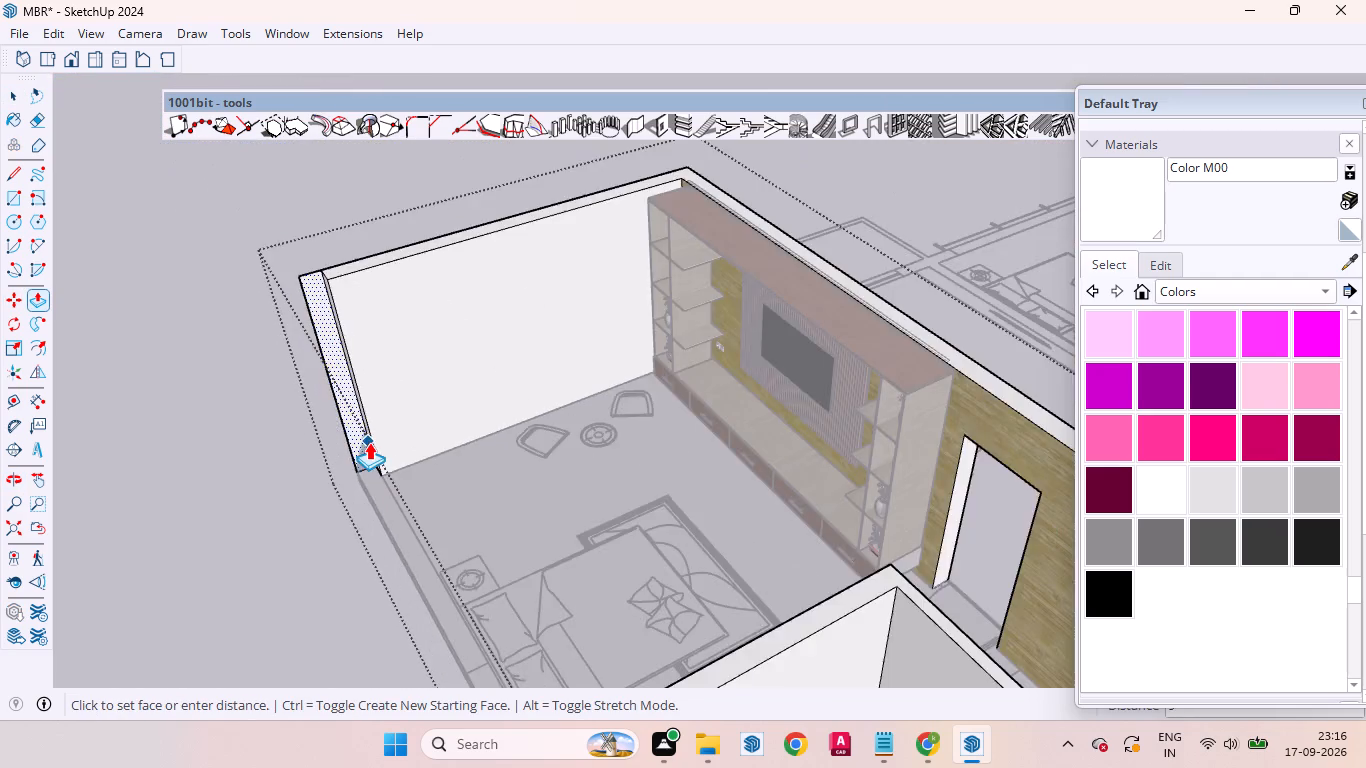
{"action": "scroll", "coordinate": [369, 442], "scroll_direction": "down", "scroll_amount": 5}
{"action": "scroll", "coordinate": [429, 543], "scroll_direction": "up", "scroll_amount": 5}
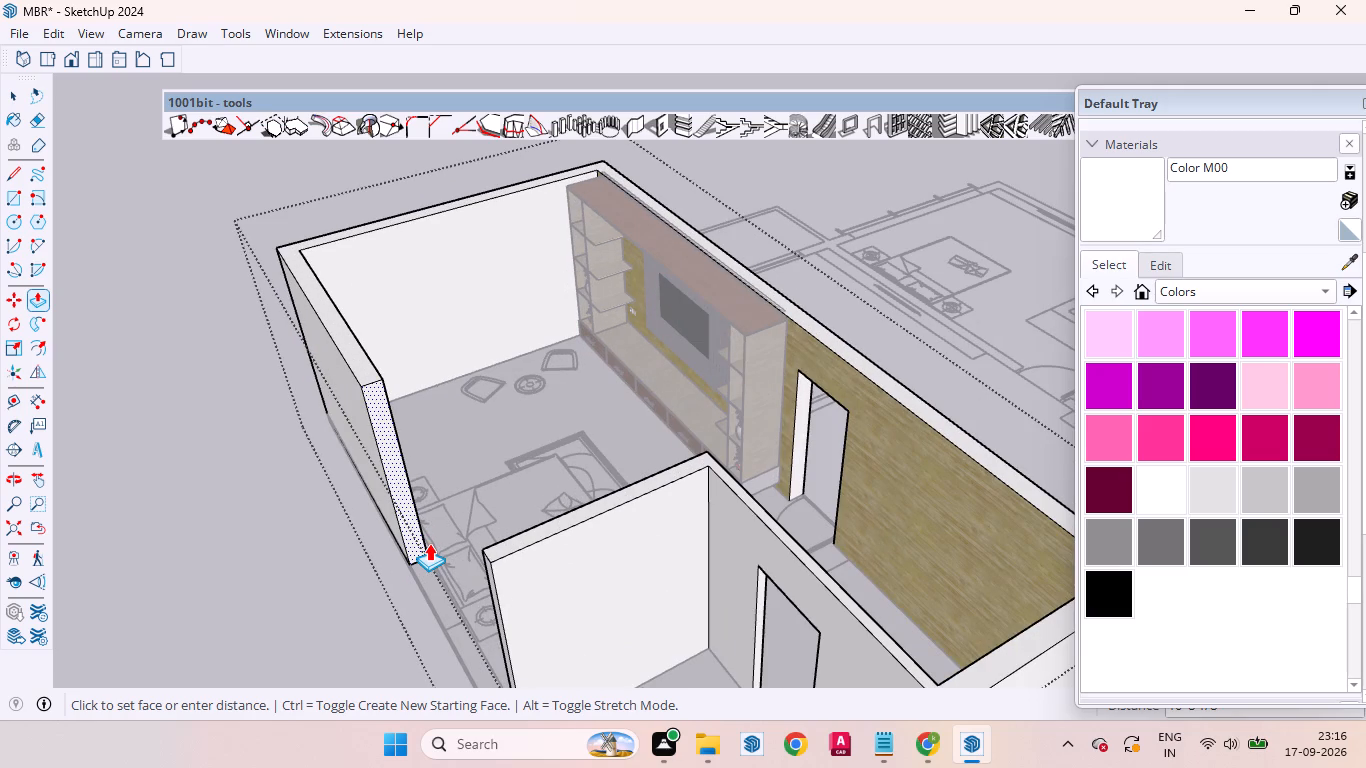
{"action": "scroll", "coordinate": [444, 489], "scroll_direction": "down", "scroll_amount": 9}
{"action": "scroll", "coordinate": [456, 446], "scroll_direction": "up", "scroll_amount": 1}
{"action": "scroll", "coordinate": [456, 446], "scroll_direction": "down", "scroll_amount": 3}
{"action": "scroll", "coordinate": [489, 598], "scroll_direction": "up", "scroll_amount": 5}
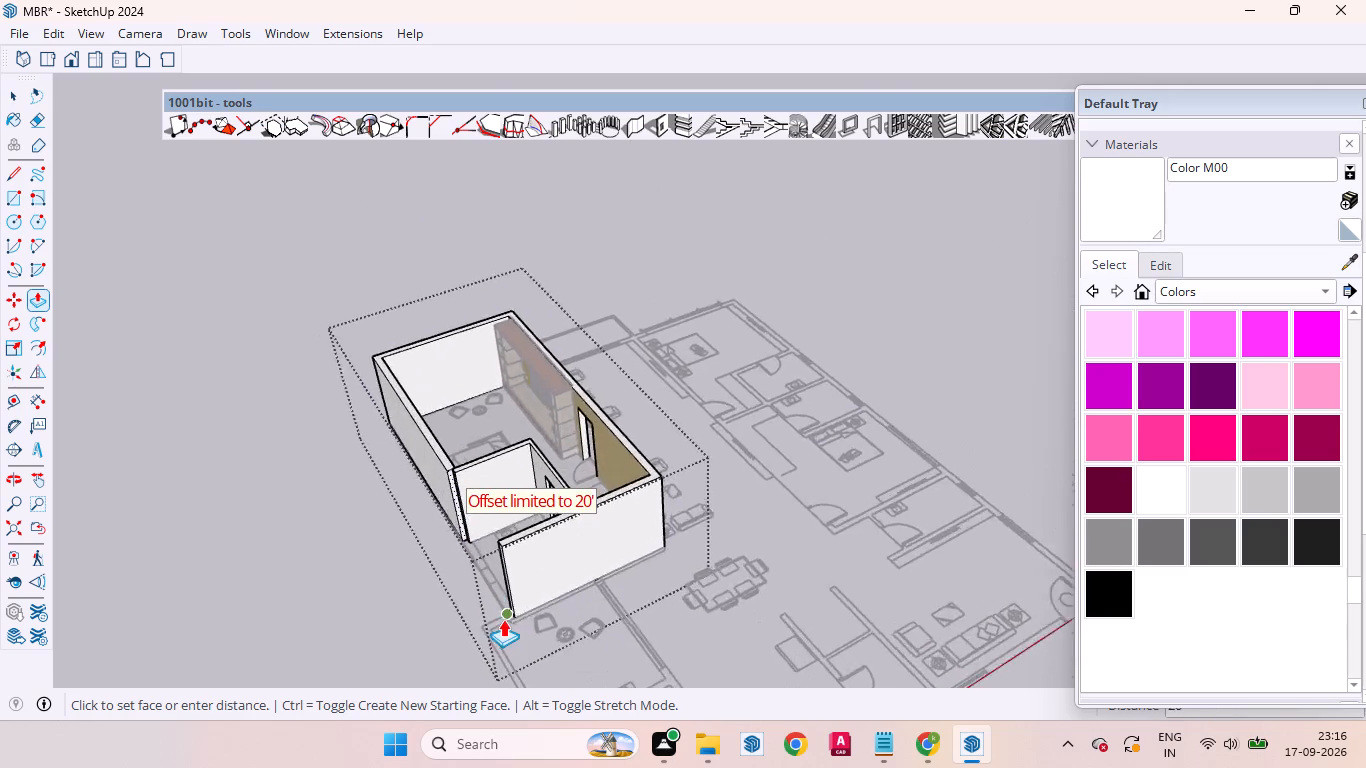
{"action": "scroll", "coordinate": [503, 619], "scroll_direction": "up", "scroll_amount": 10}
{"action": "left_click", "coordinate": [539, 610]}
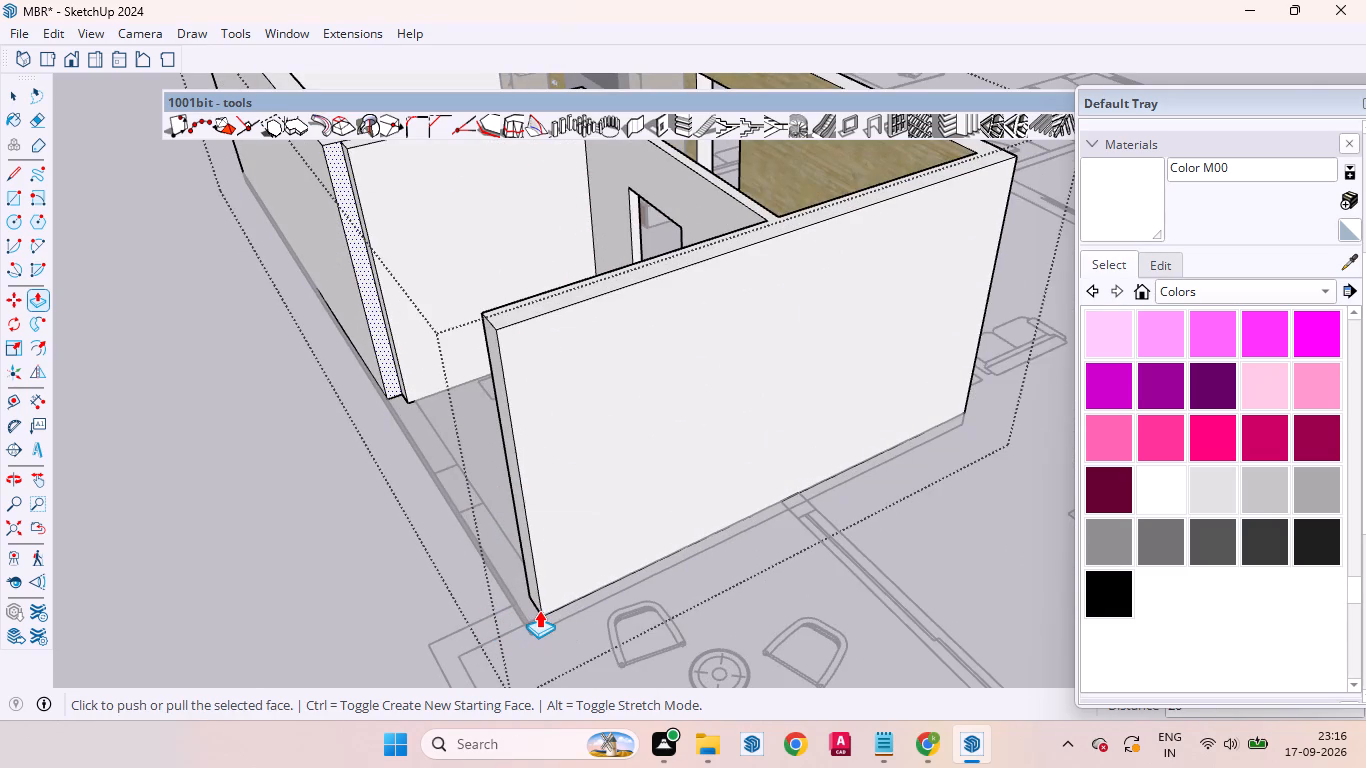
Push the bathroom partition's narrow end face back to line up with the inner face of the new long wall.
{"action": "scroll", "coordinate": [377, 503], "scroll_direction": "down", "scroll_amount": 7}
{"action": "scroll", "coordinate": [348, 309], "scroll_direction": "up", "scroll_amount": 10}
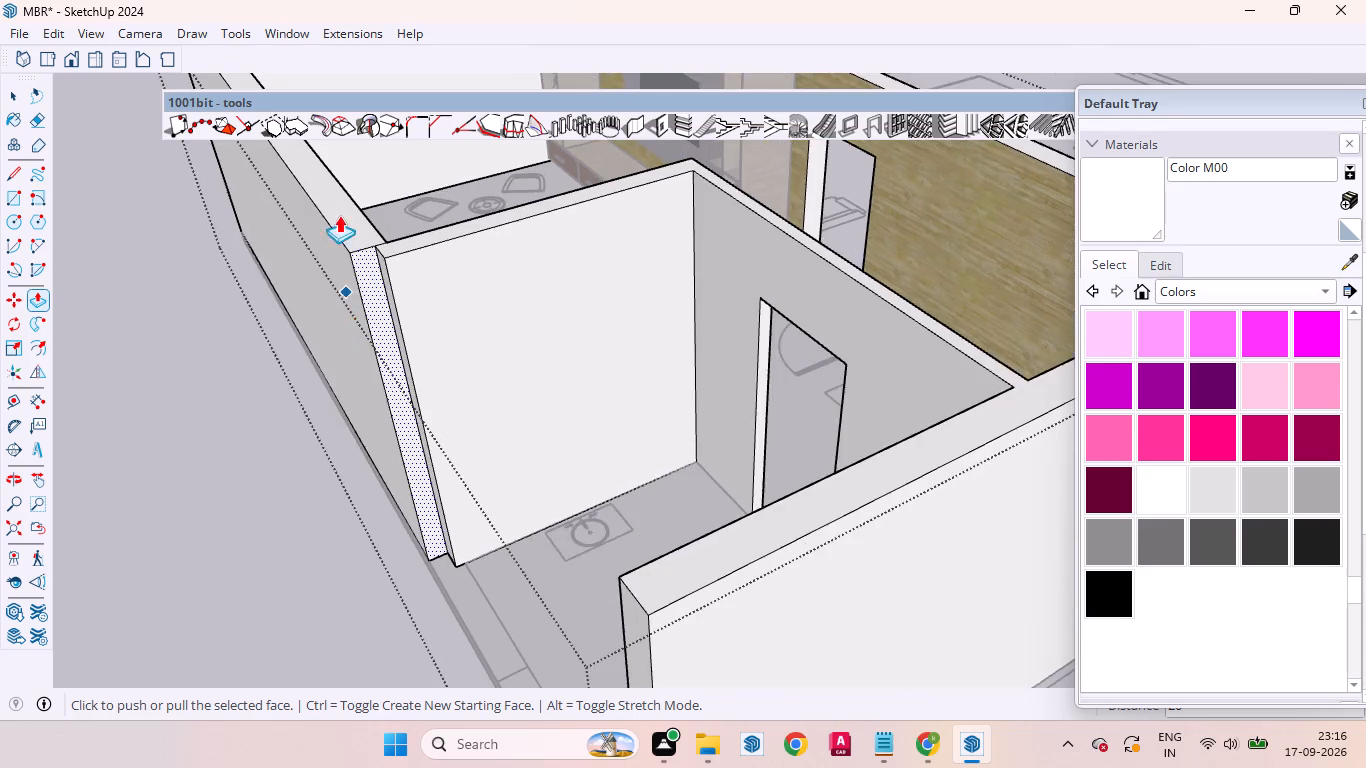
{"action": "scroll", "coordinate": [339, 215], "scroll_direction": "up", "scroll_amount": 9}
{"action": "middle_click_drag", "start_coordinate": [412, 346], "coordinate": [607, 312]}
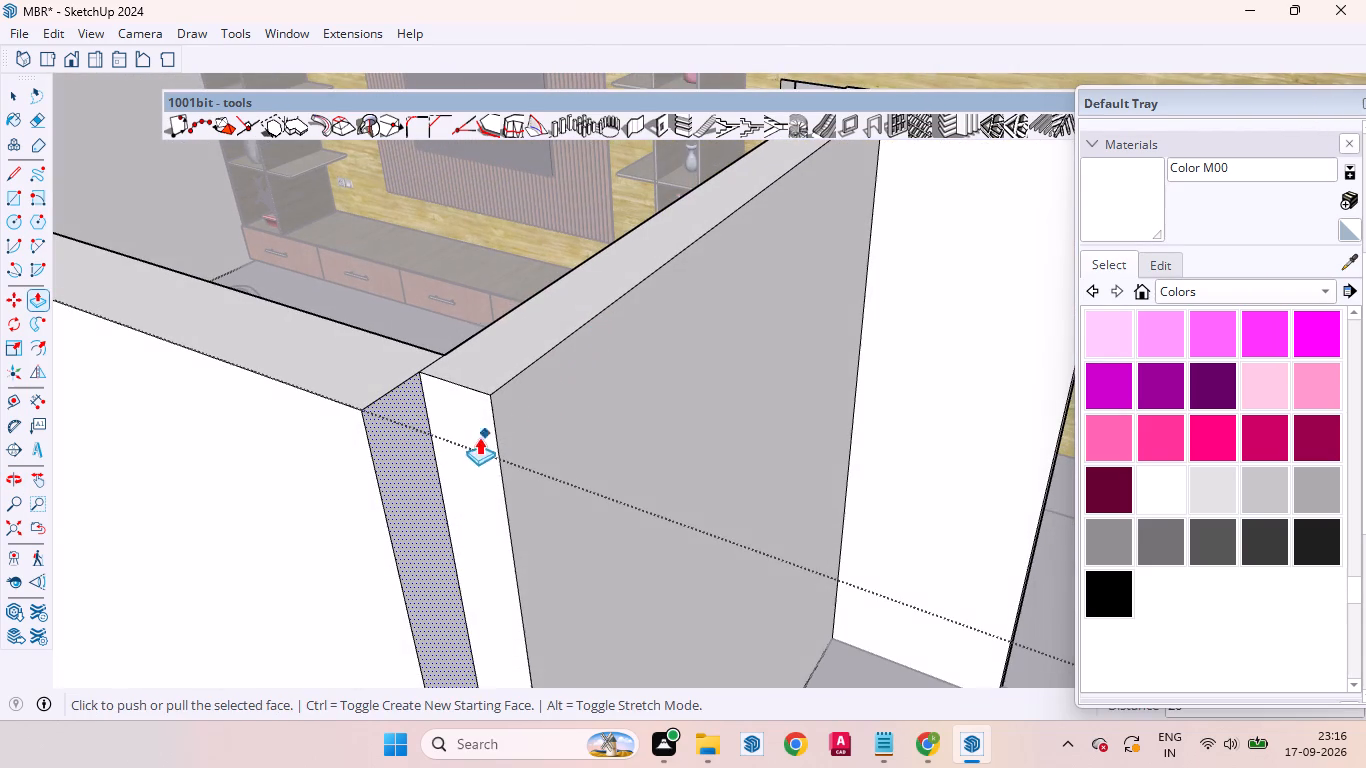
{"action": "key", "text": "space"}
{"action": "left_click", "coordinate": [449, 429]}
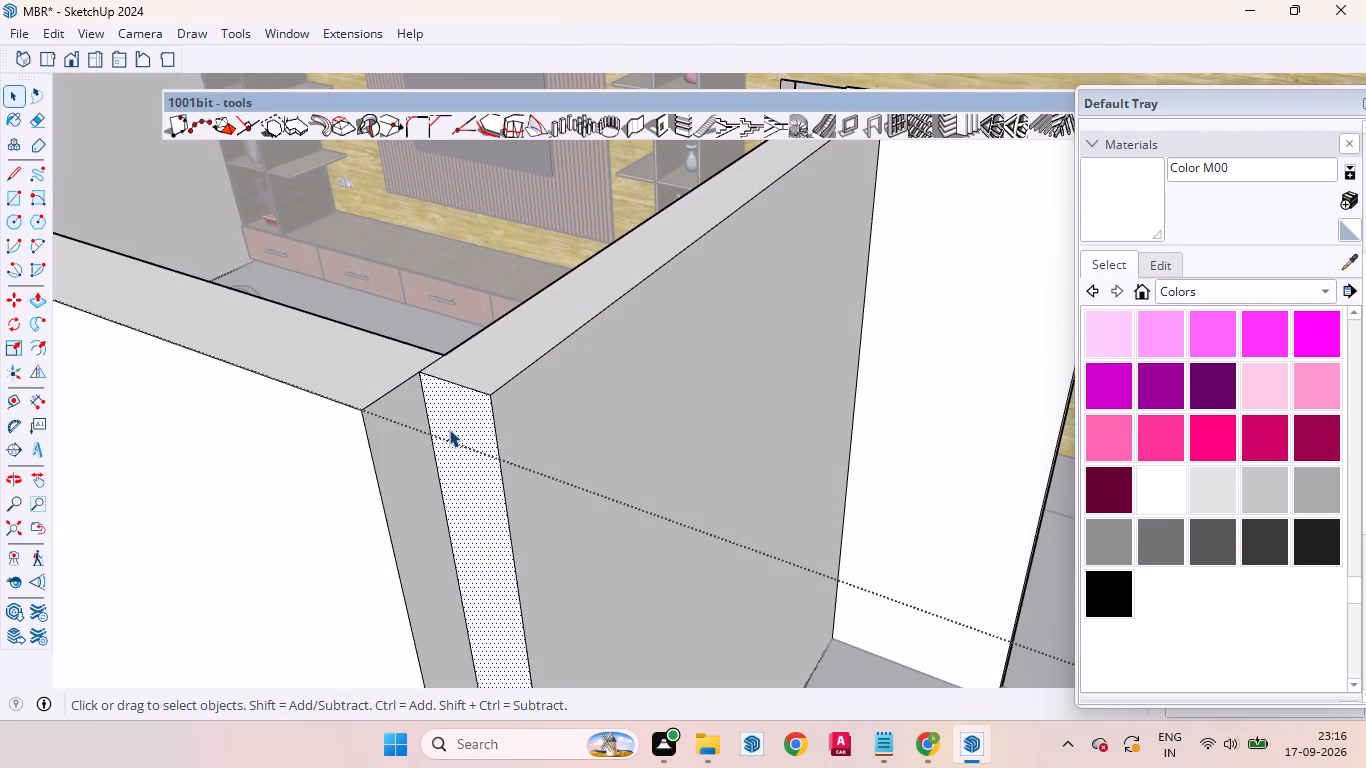
{"action": "key", "text": "p"}
{"action": "left_click", "coordinate": [449, 429]}
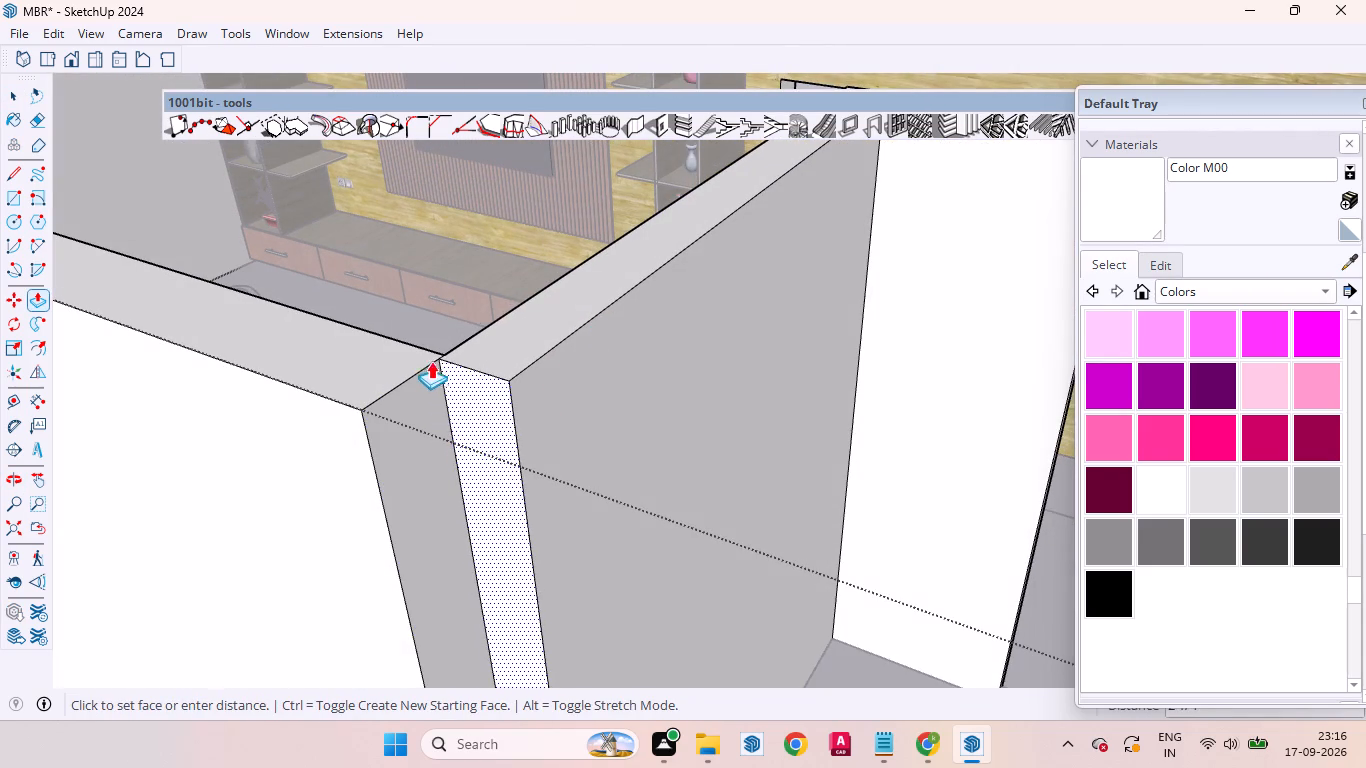
{"action": "left_click", "coordinate": [430, 351]}
Push/Pull the long wall's end face 10' 4" further, past the bathroom, to meet the inner face of the far end wall.
{"action": "middle_click_drag", "start_coordinate": [480, 431], "coordinate": [241, 411]}
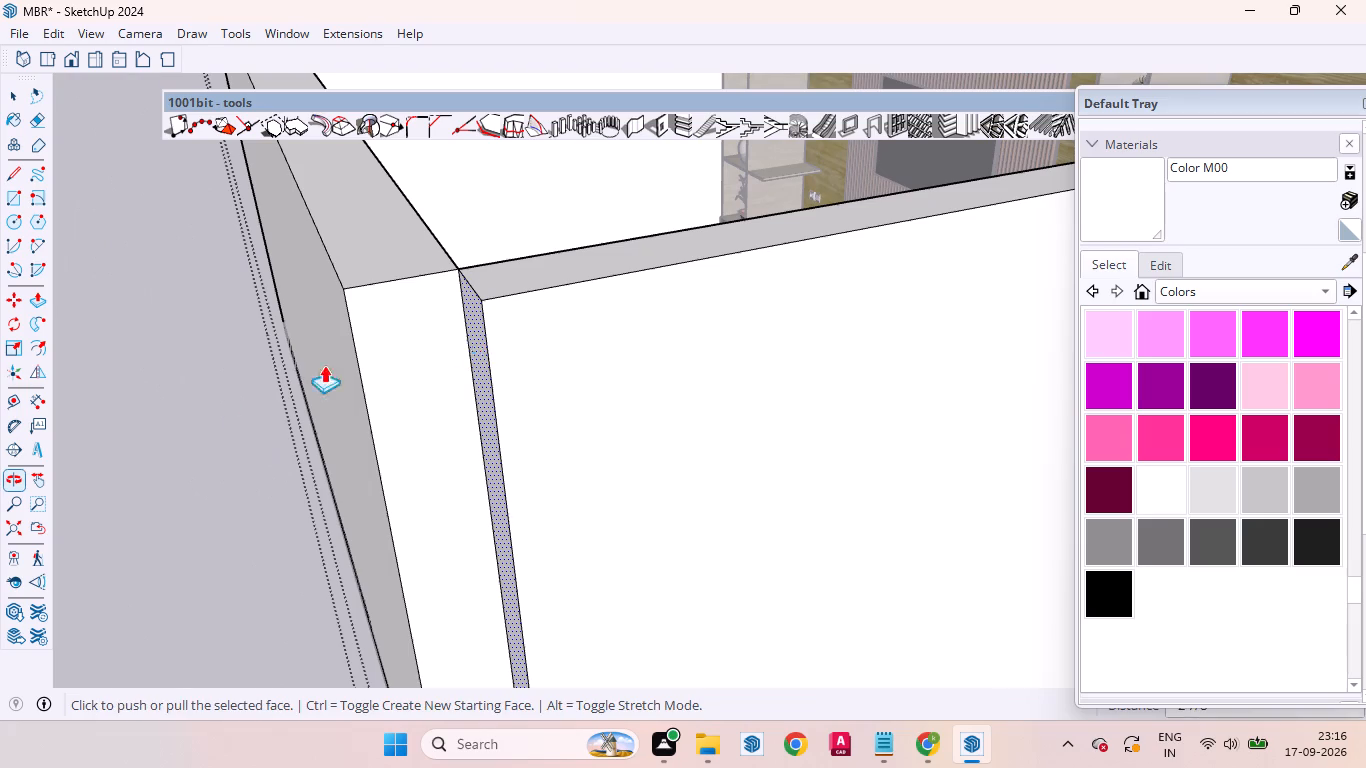
{"action": "left_click", "coordinate": [446, 367]}
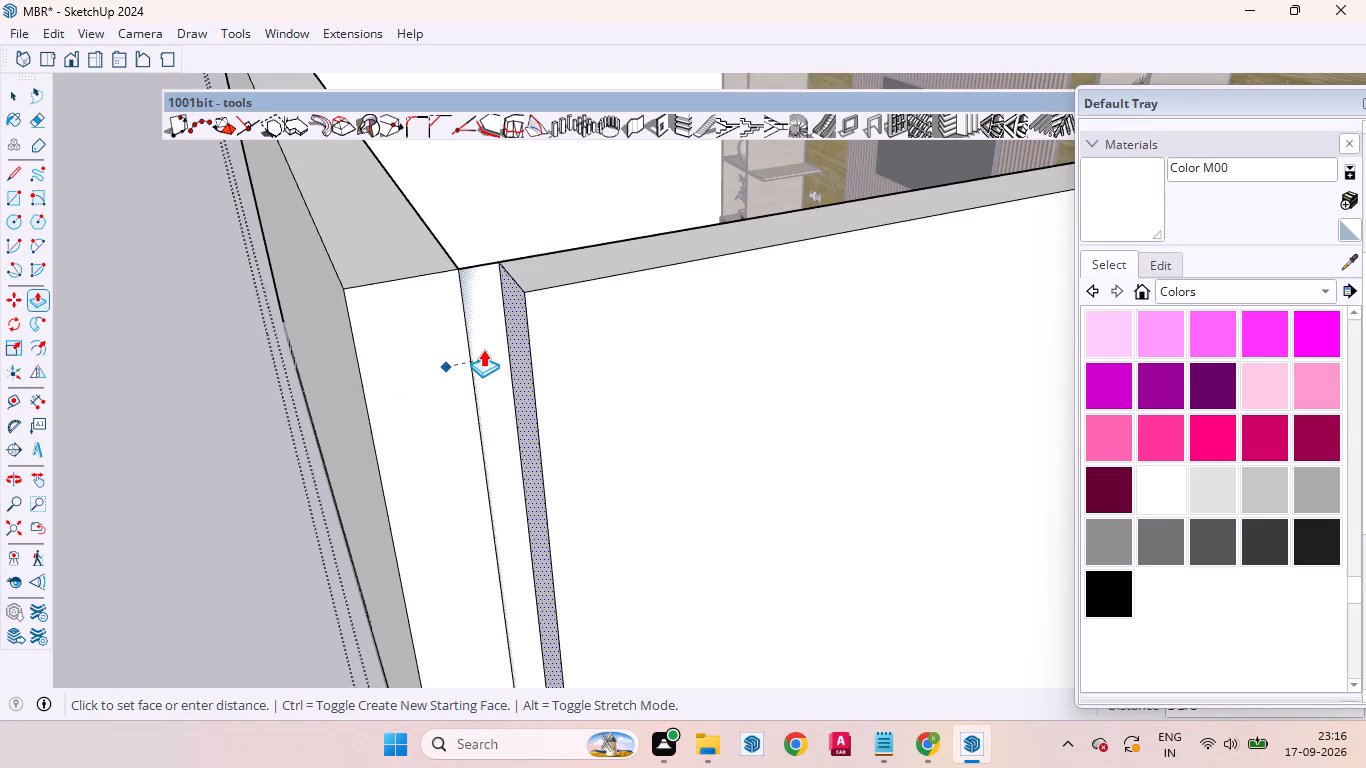
{"action": "key", "text": "Escape"}
{"action": "left_click", "coordinate": [441, 321]}
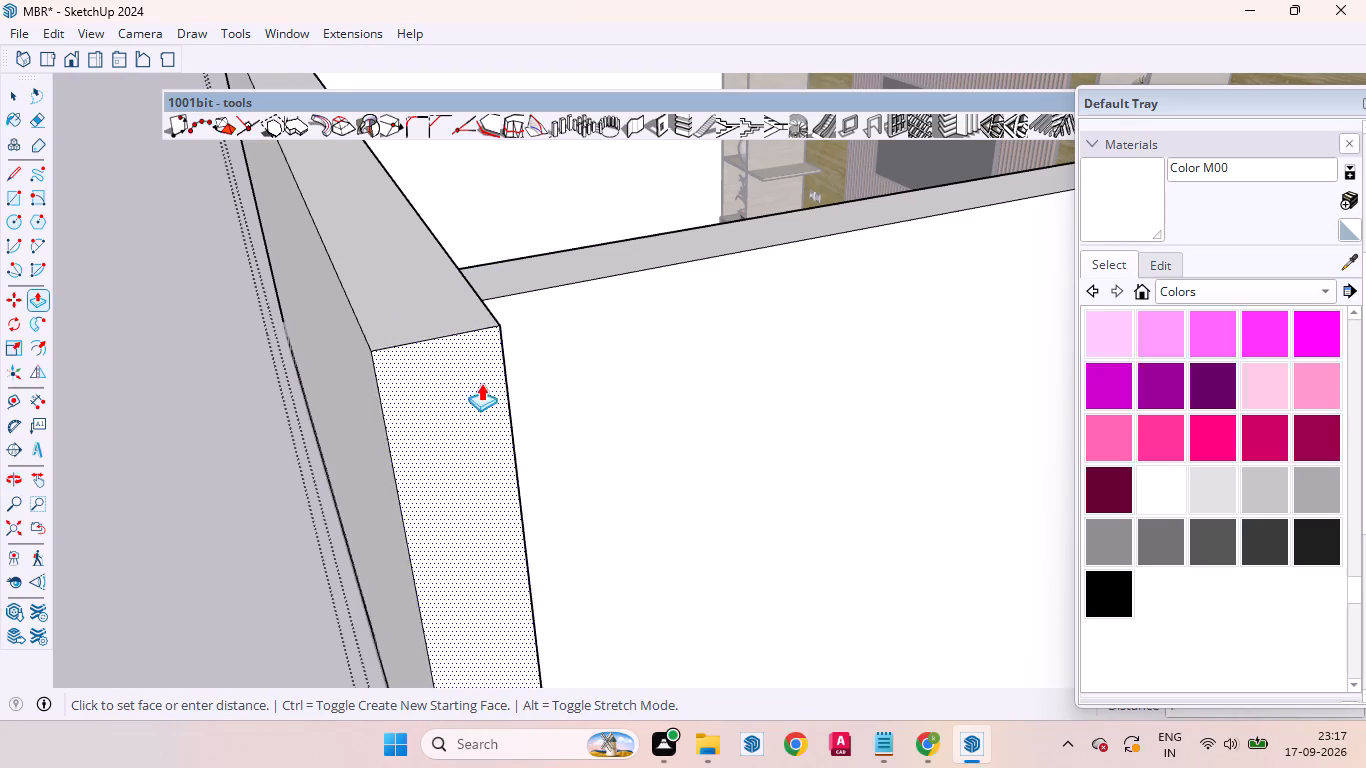
{"action": "scroll", "coordinate": [452, 363], "scroll_direction": "down", "scroll_amount": 14}
{"action": "scroll", "coordinate": [411, 313], "scroll_direction": "up", "scroll_amount": 1}
{"action": "scroll", "coordinate": [411, 313], "scroll_direction": "down", "scroll_amount": 8}
{"action": "scroll", "coordinate": [411, 313], "scroll_direction": "up", "scroll_amount": 1}
{"action": "scroll", "coordinate": [411, 313], "scroll_direction": "down", "scroll_amount": 2}
{"action": "scroll", "coordinate": [457, 418], "scroll_direction": "up", "scroll_amount": 6}
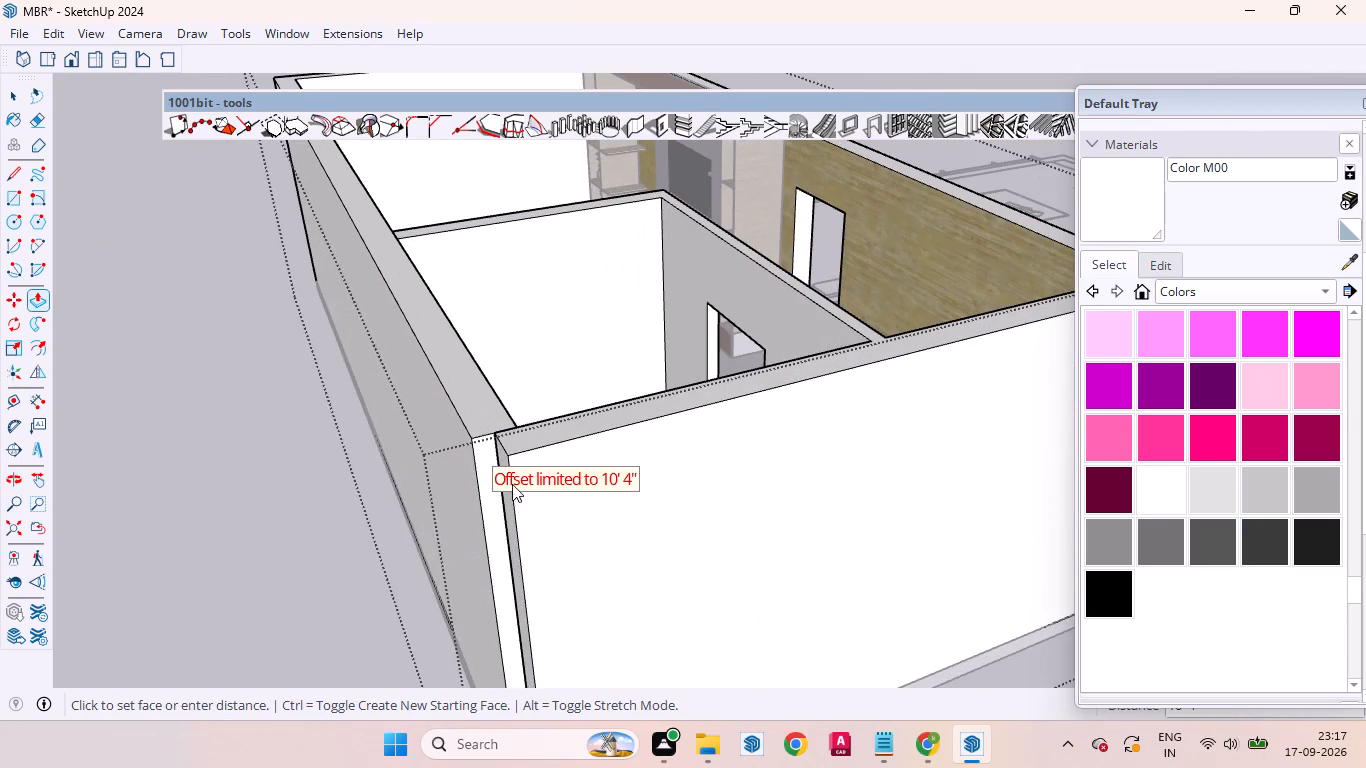
{"action": "scroll", "coordinate": [513, 470], "scroll_direction": "up", "scroll_amount": 11}
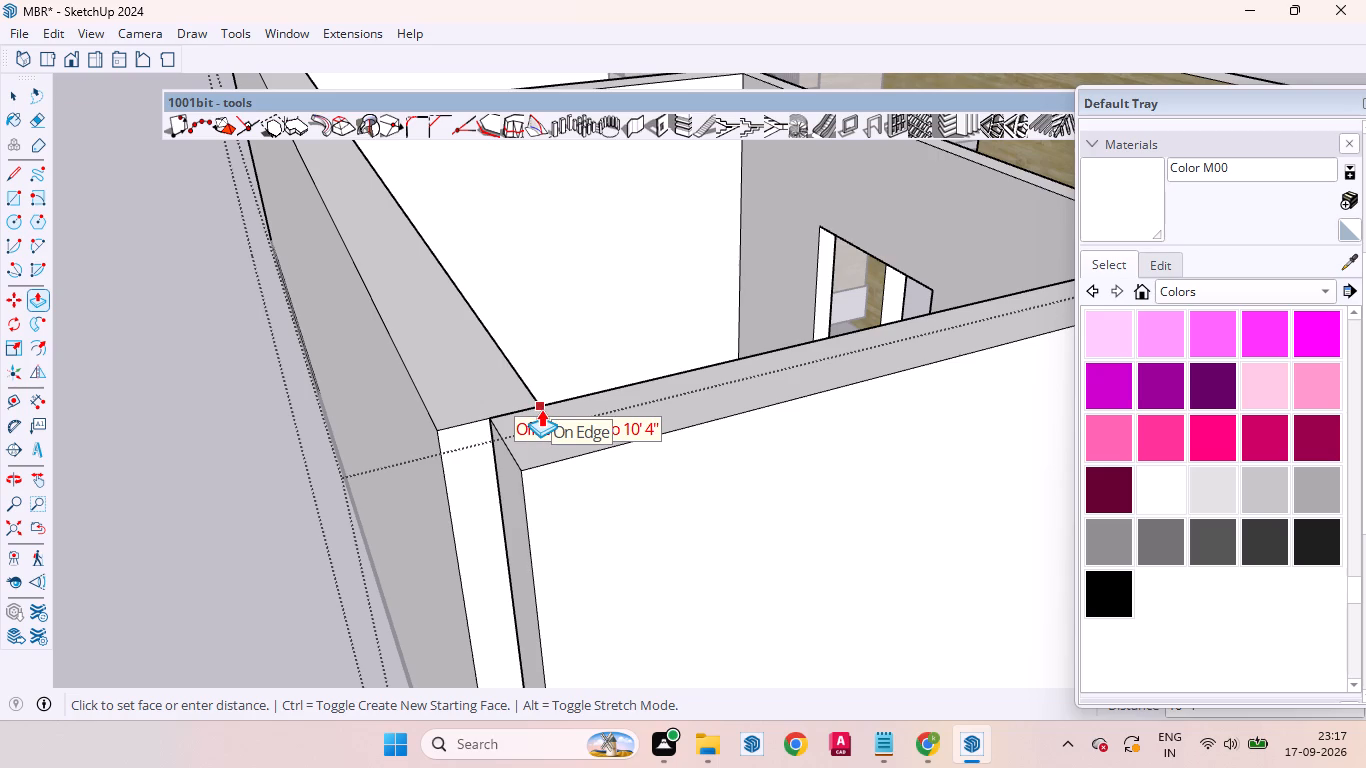
{"action": "left_click", "coordinate": [541, 409]}
Close the far corner by trimming the end wall to the long wall's inner face and extending the long wall to the outer face; leave the group.
{"action": "middle_click_drag", "start_coordinate": [490, 511], "coordinate": [742, 446]}
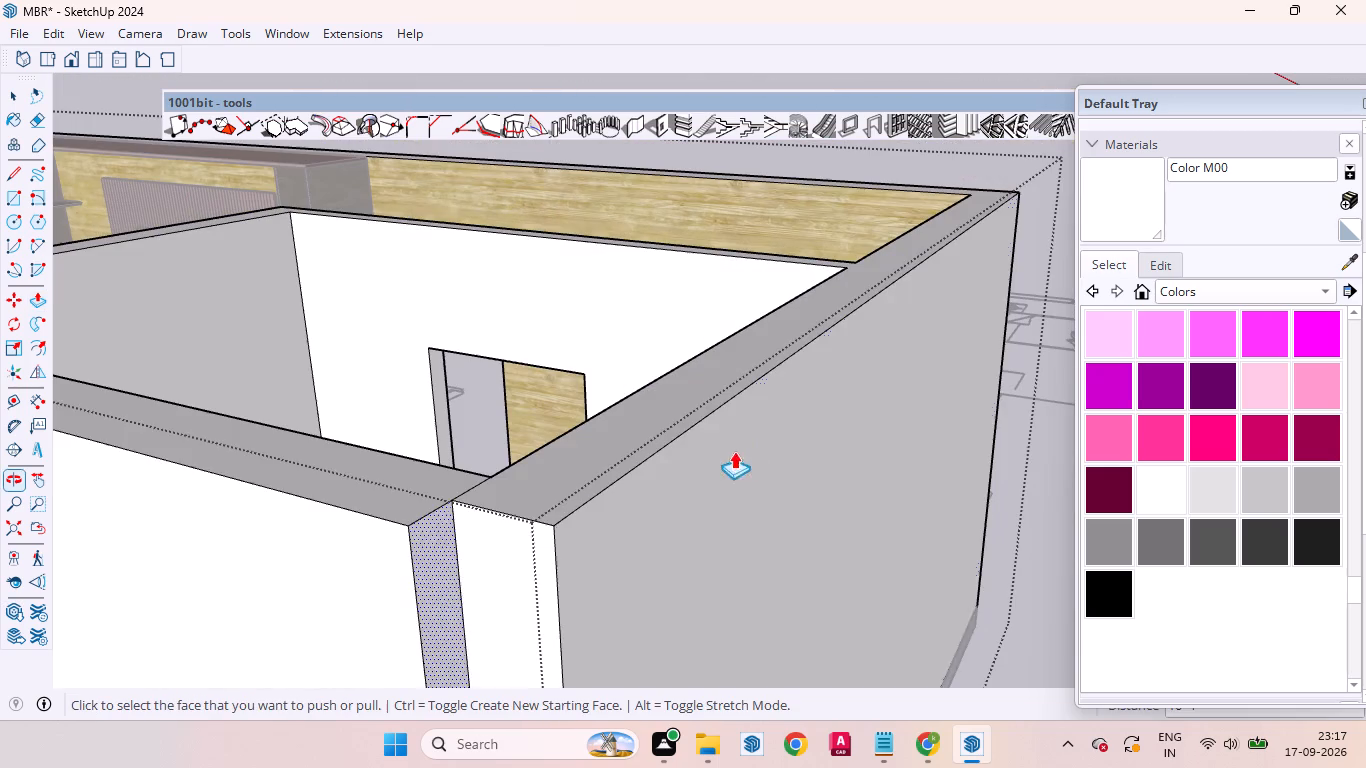
{"action": "left_click", "coordinate": [491, 545]}
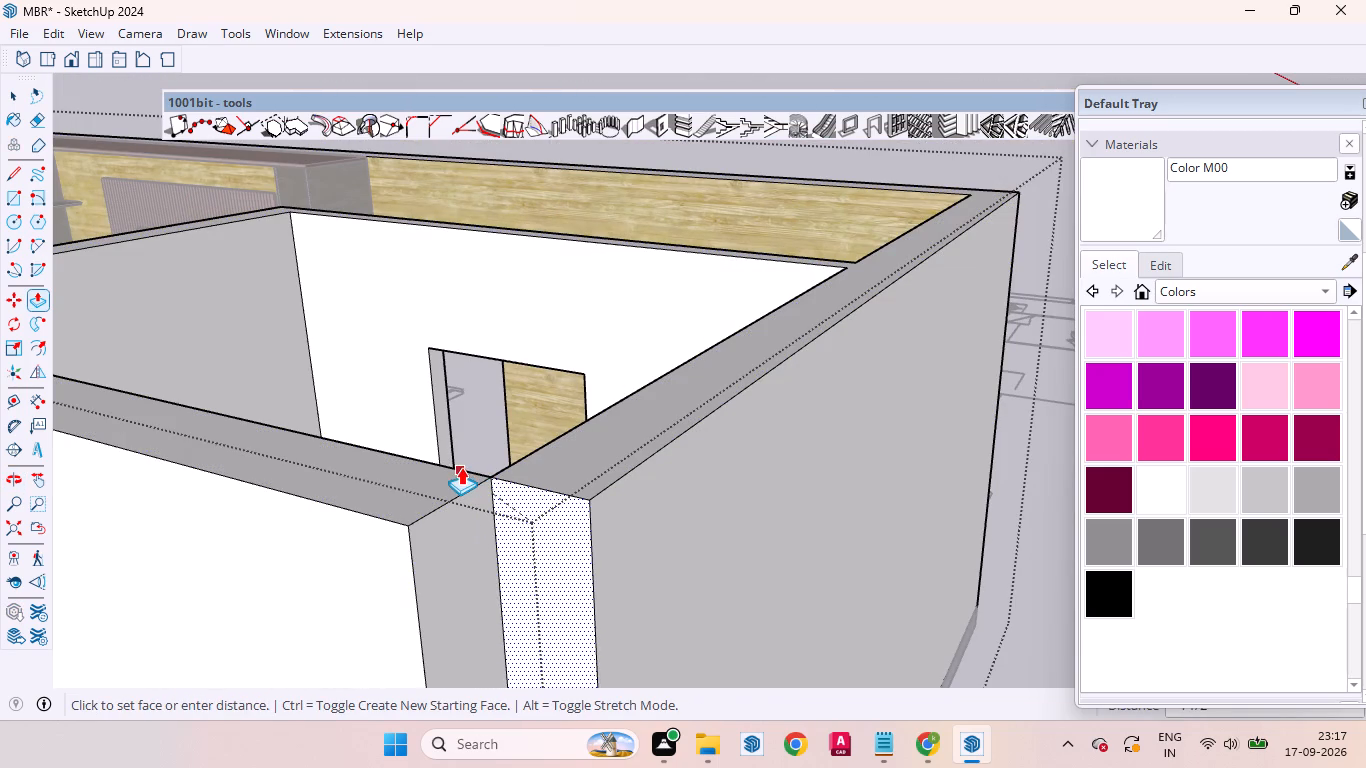
{"action": "left_click", "coordinate": [461, 467]}
{"action": "middle_click_drag", "start_coordinate": [494, 543], "coordinate": [270, 558]}
{"action": "left_click", "coordinate": [541, 488]}
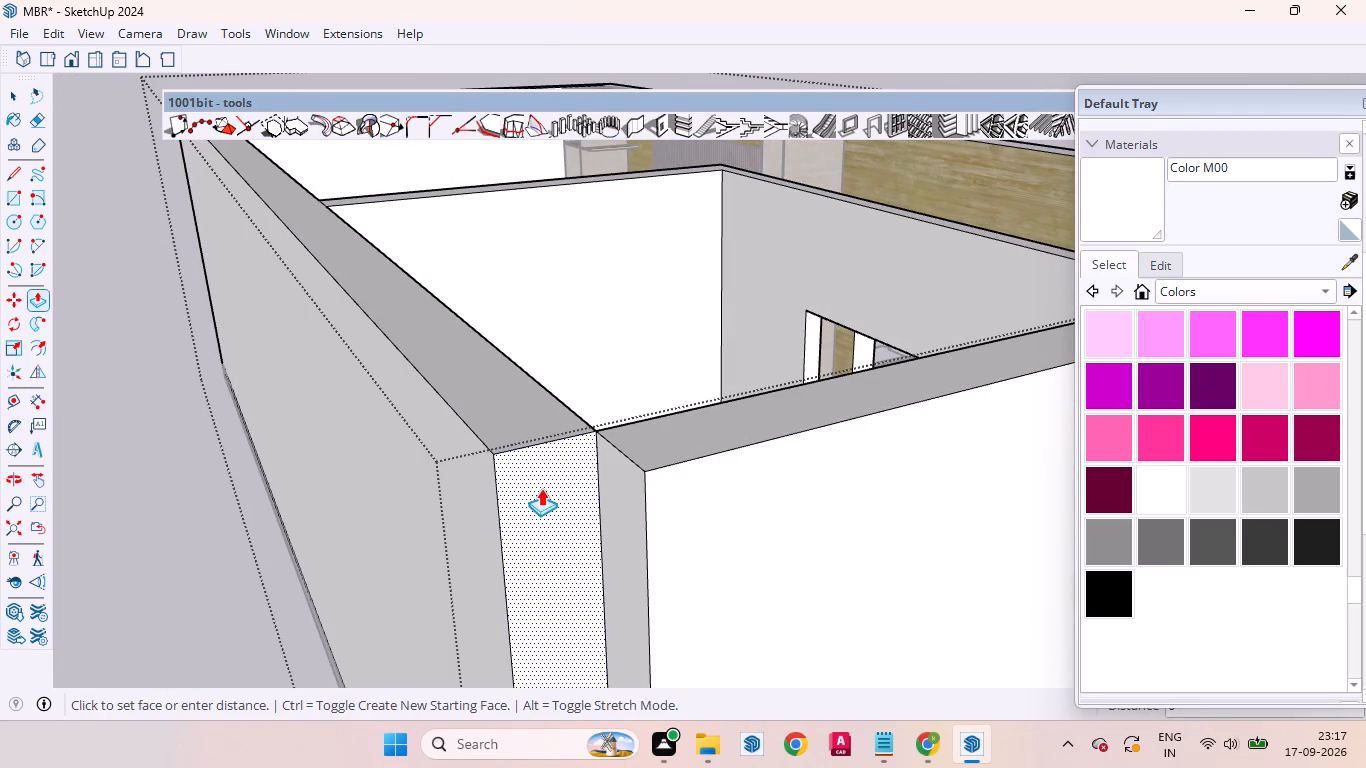
{"action": "left_click", "coordinate": [670, 487]}
{"action": "scroll", "coordinate": [428, 463], "scroll_direction": "down", "scroll_amount": 11}
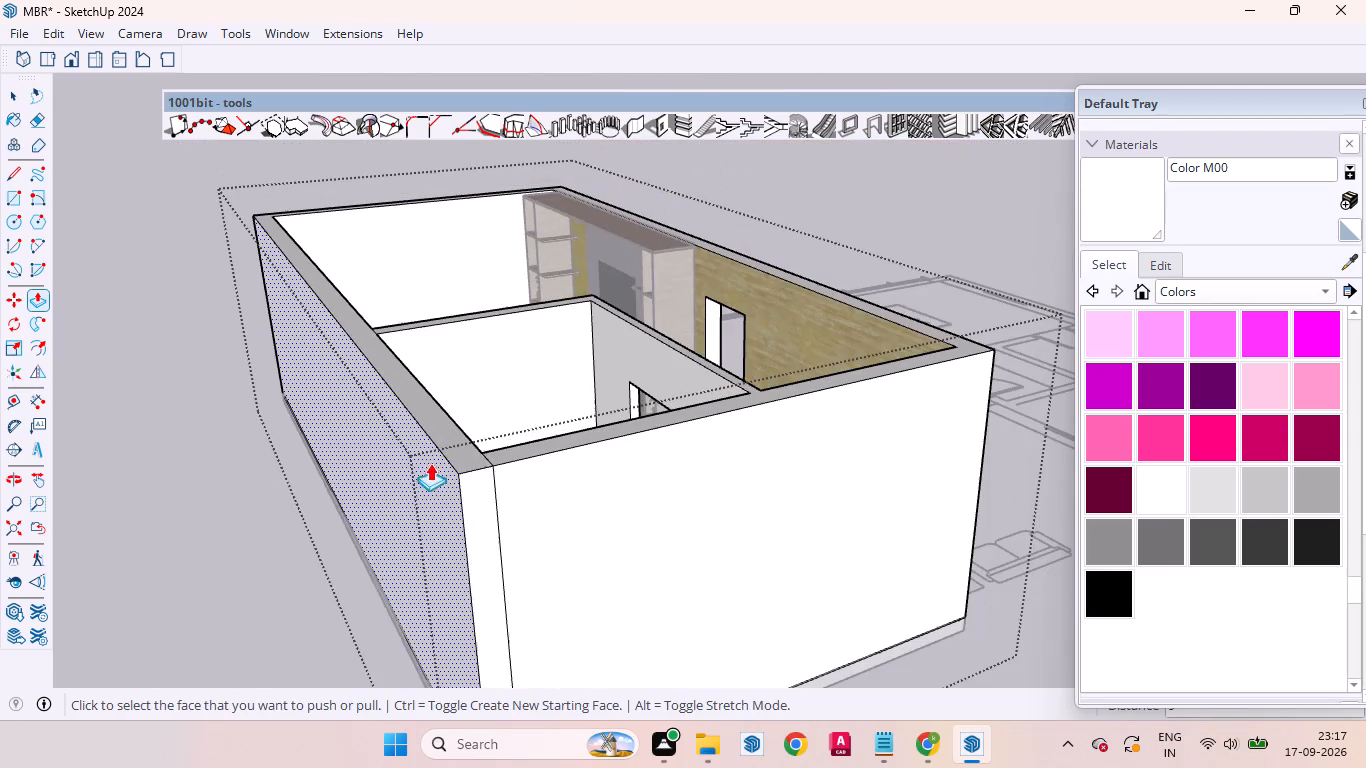
{"action": "middle_click_drag", "start_coordinate": [607, 387], "coordinate": [608, 606]}
{"action": "key", "text": "space"}
{"action": "scroll", "coordinate": [451, 341], "scroll_direction": "down", "scroll_amount": 5}
{"action": "scroll", "coordinate": [451, 341], "scroll_direction": "up", "scroll_amount": 1}
{"action": "scroll", "coordinate": [451, 341], "scroll_direction": "down", "scroll_amount": 1}
{"action": "left_click", "coordinate": [304, 432]}
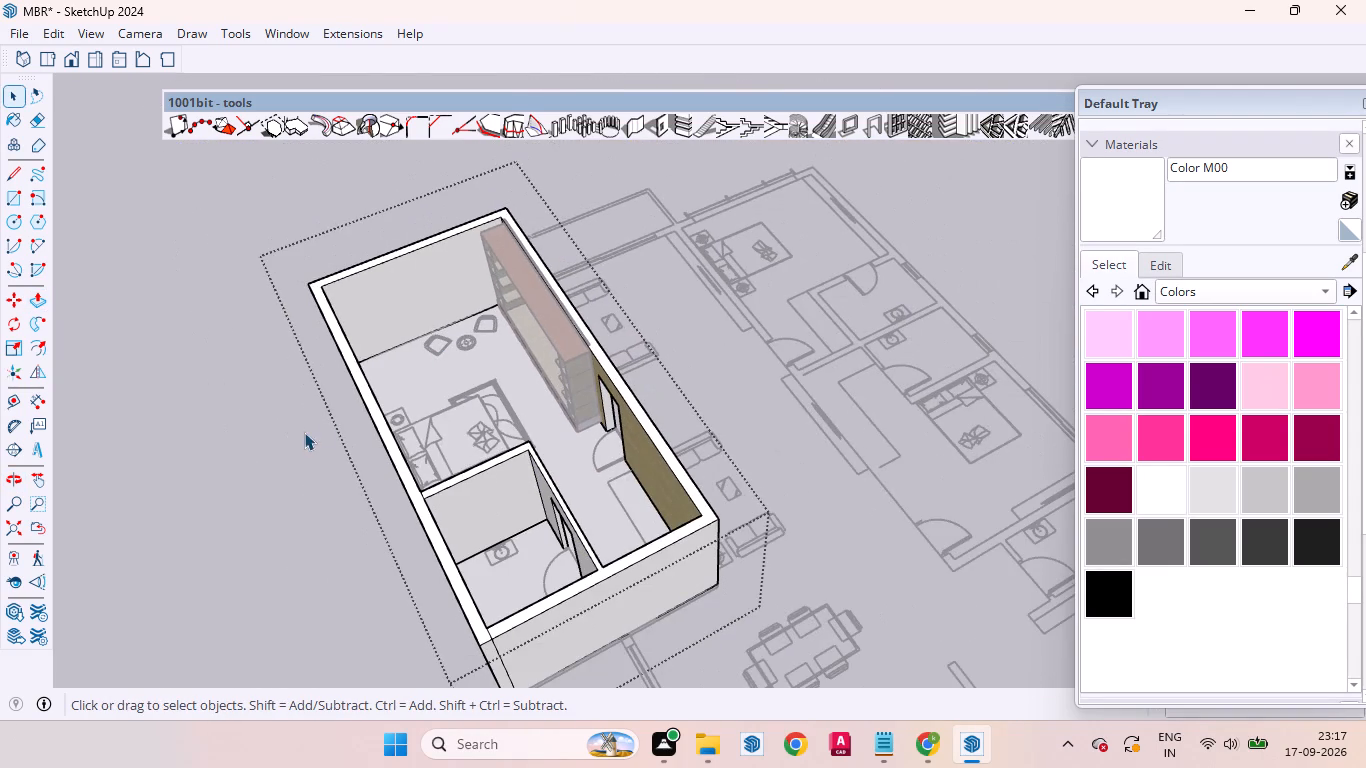
Examine the enclosed bedroom from several angles, checking the new long wall, the TV unit and the bathroom partitions.
{"action": "scroll", "coordinate": [464, 370], "scroll_direction": "up", "scroll_amount": 6}
{"action": "middle_click_drag", "start_coordinate": [71, 516], "coordinate": [636, 420]}
{"action": "left_click", "coordinate": [61, 54]}
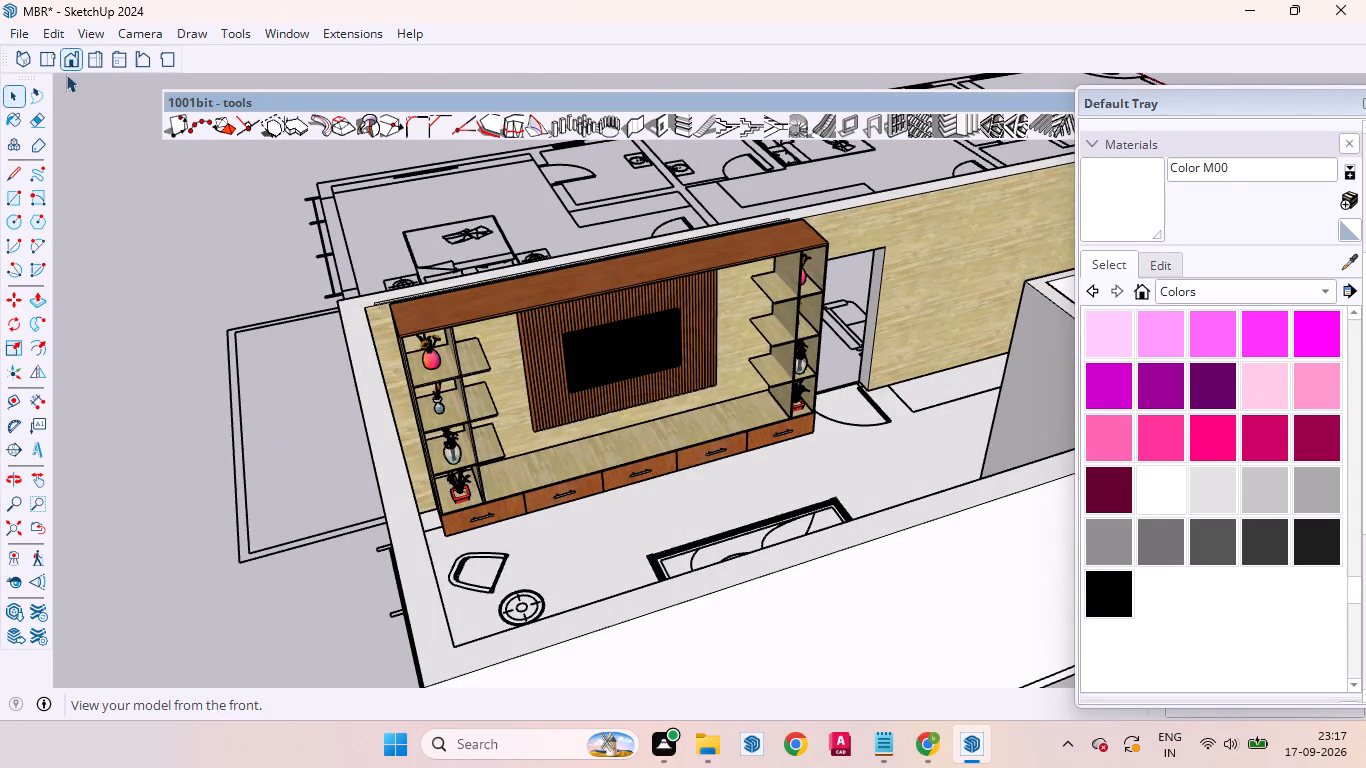
{"action": "scroll", "coordinate": [76, 147], "scroll_direction": "down", "scroll_amount": 6}
{"action": "scroll", "coordinate": [248, 306], "scroll_direction": "up", "scroll_amount": 5}
{"action": "middle_click_drag", "start_coordinate": [297, 275], "coordinate": [745, 448]}
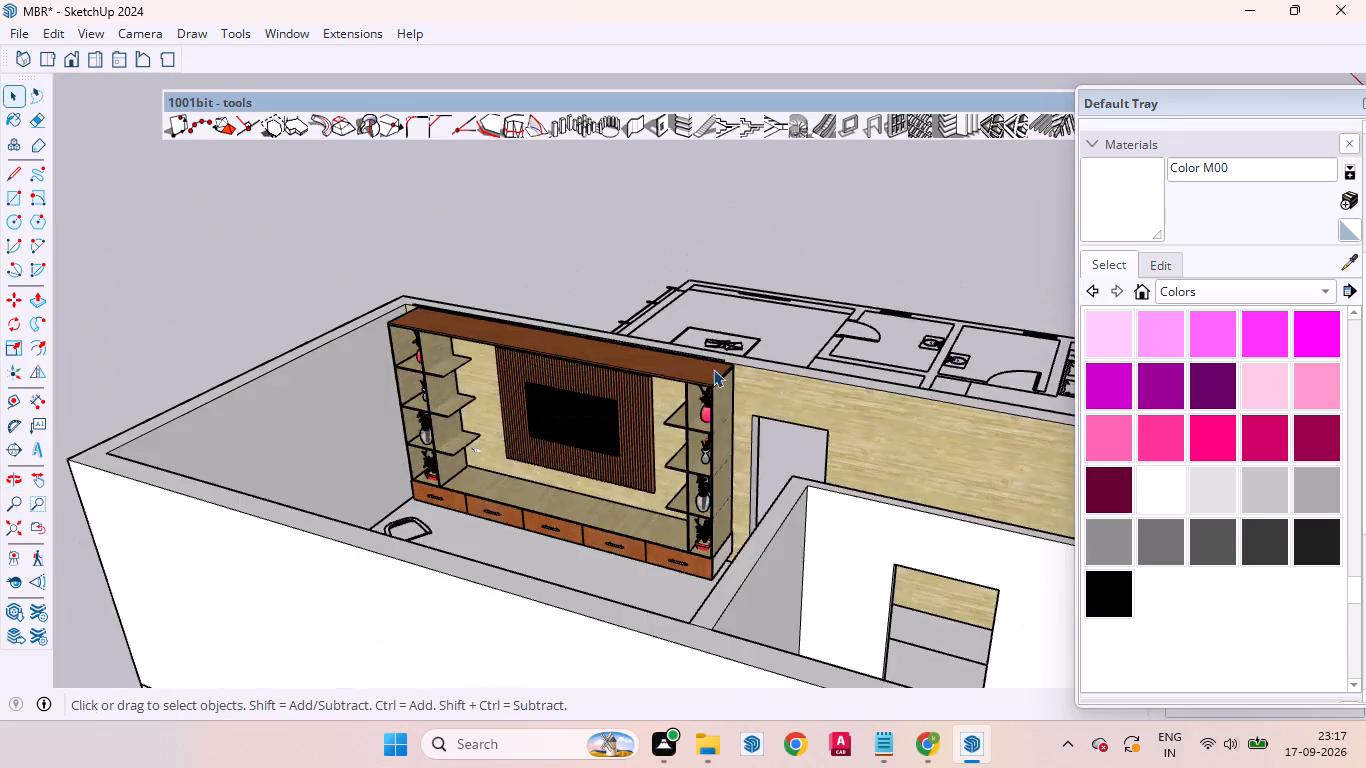
{"action": "scroll", "coordinate": [389, 387], "scroll_direction": "down", "scroll_amount": 5}
{"action": "middle_click_drag", "start_coordinate": [288, 507], "coordinate": [483, 499]}
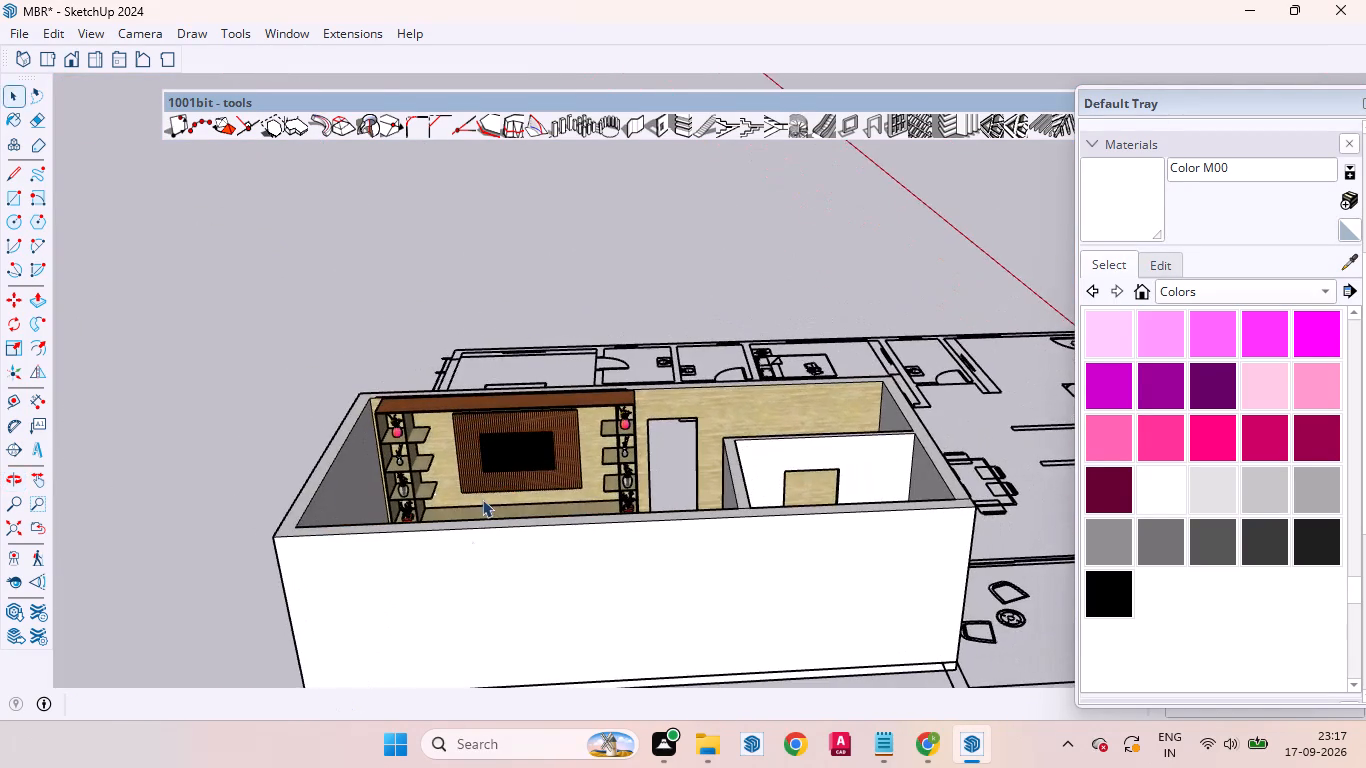
{"action": "scroll", "coordinate": [231, 543], "scroll_direction": "up", "scroll_amount": 5}
{"action": "scroll", "coordinate": [302, 468], "scroll_direction": "down", "scroll_amount": 5}
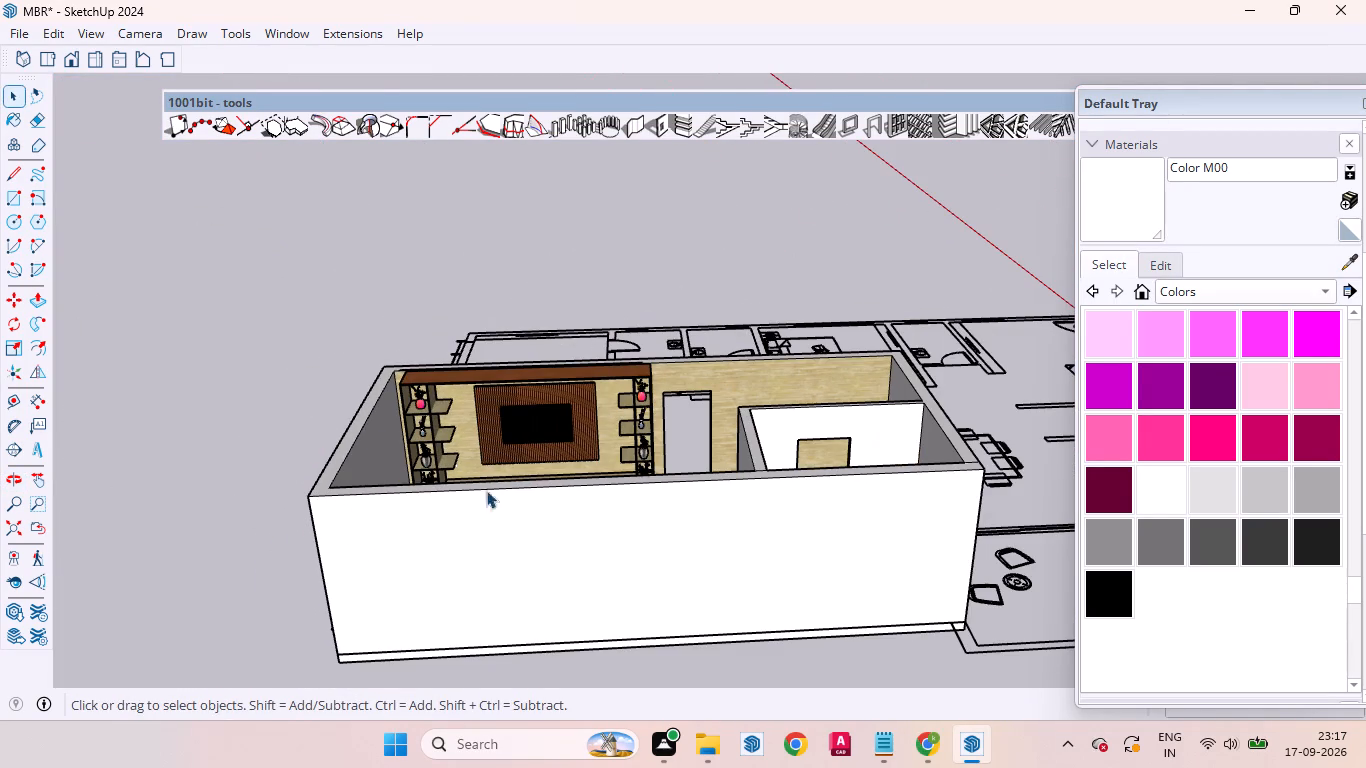
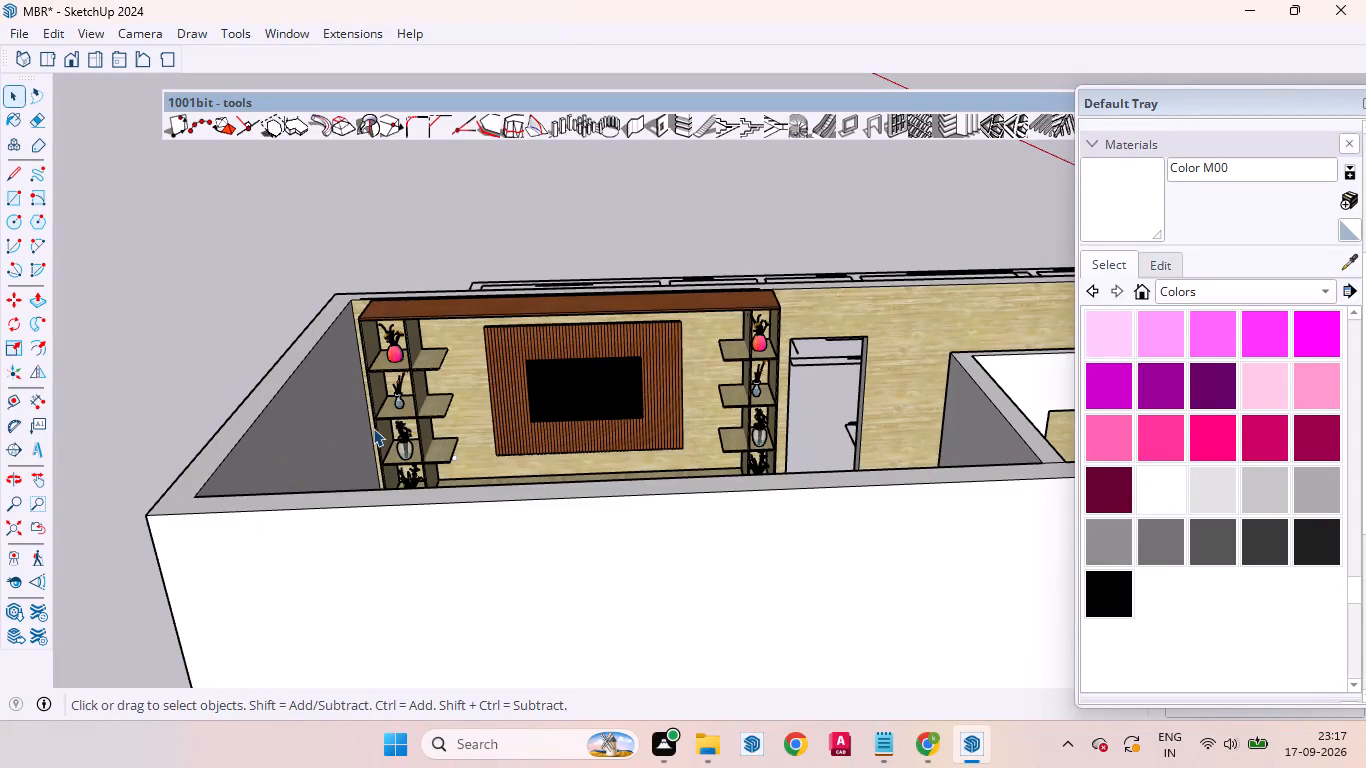
Examine the enclosed bedroom from low and high angles, checking the TV unit against the new long wall.
{"action": "scroll", "coordinate": [328, 438], "scroll_direction": "down", "scroll_amount": 5}
{"action": "middle_click_drag", "start_coordinate": [358, 540], "coordinate": [413, 452]}
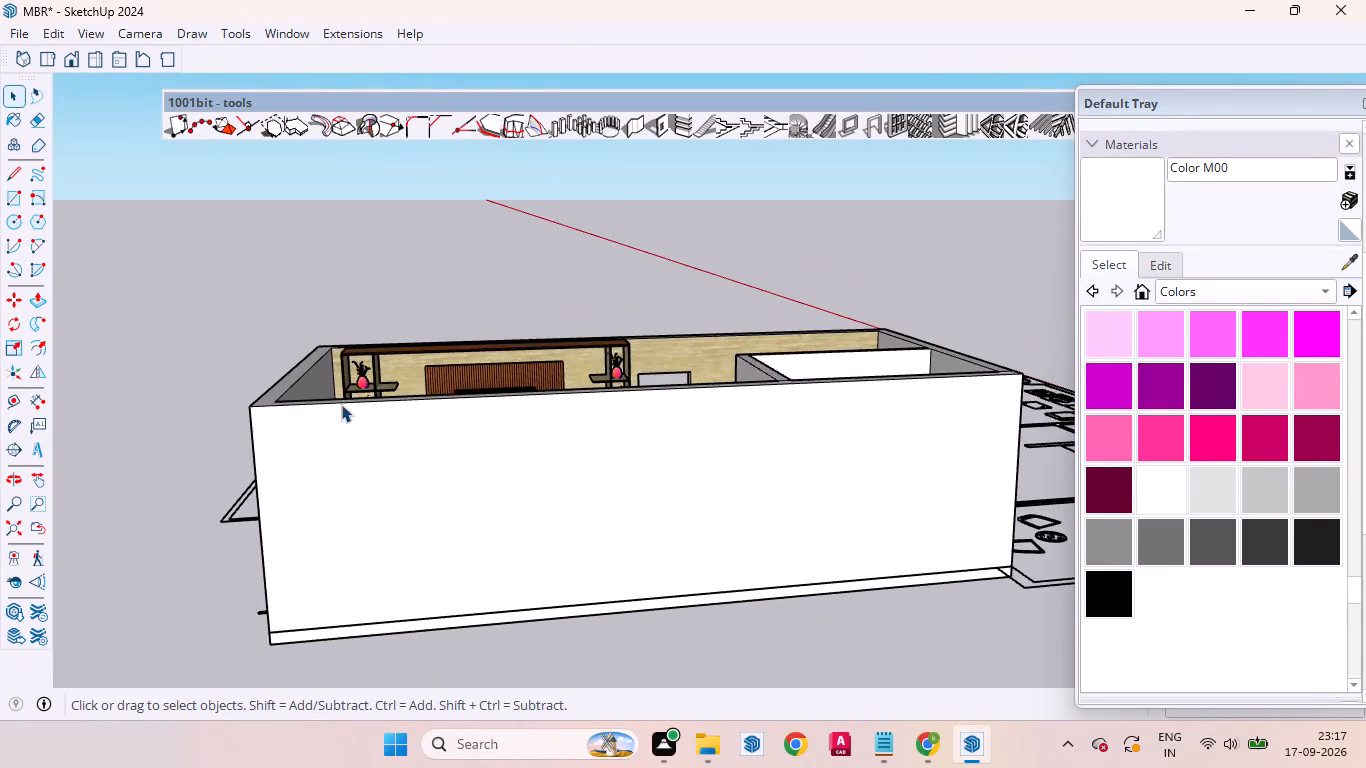
{"action": "scroll", "coordinate": [341, 403], "scroll_direction": "up", "scroll_amount": 6}
{"action": "middle_click_drag", "start_coordinate": [335, 426], "coordinate": [327, 596]}
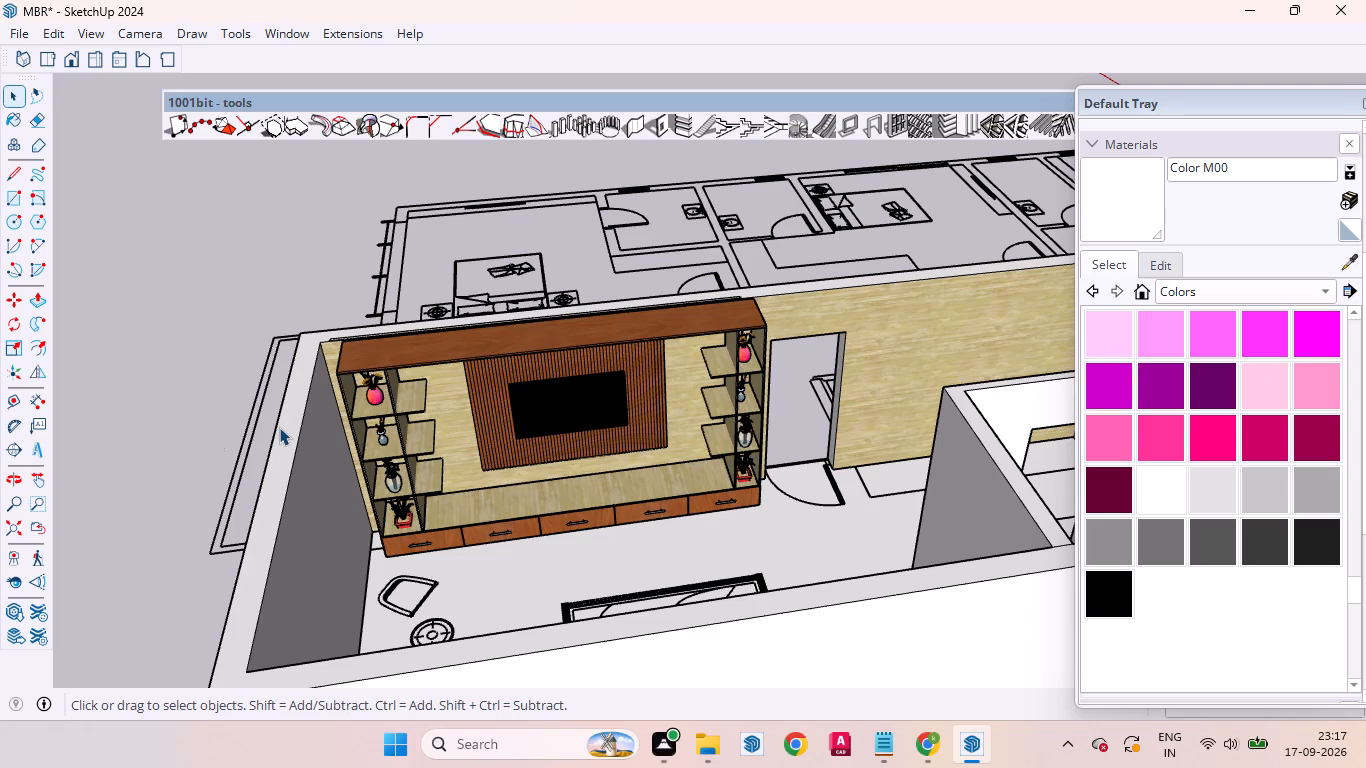
{"action": "scroll", "coordinate": [368, 371], "scroll_direction": "down", "scroll_amount": 5}
{"action": "scroll", "coordinate": [374, 371], "scroll_direction": "up", "scroll_amount": 1}
{"action": "scroll", "coordinate": [374, 371], "scroll_direction": "down", "scroll_amount": 7}
{"action": "middle_click_drag", "start_coordinate": [447, 519], "coordinate": [424, 360]}
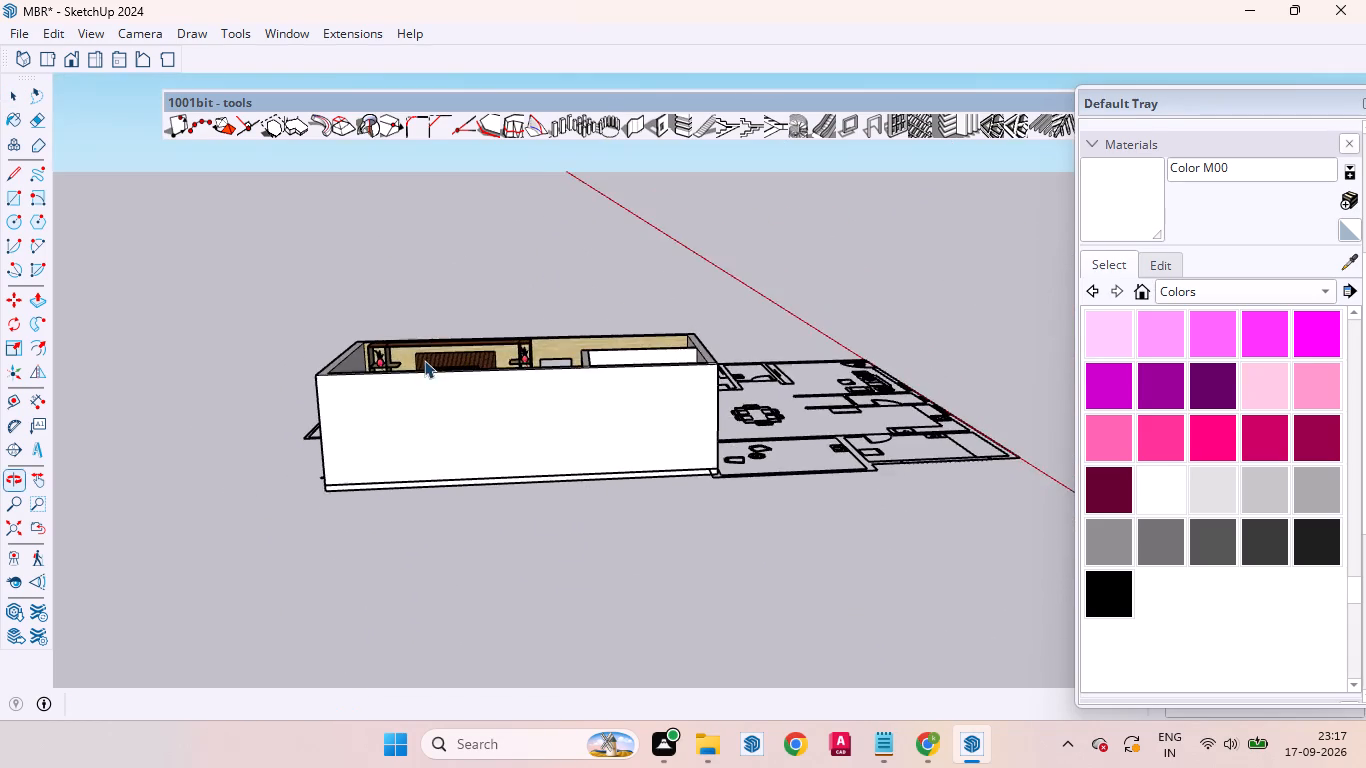
{"action": "scroll", "coordinate": [390, 364], "scroll_direction": "up", "scroll_amount": 10}
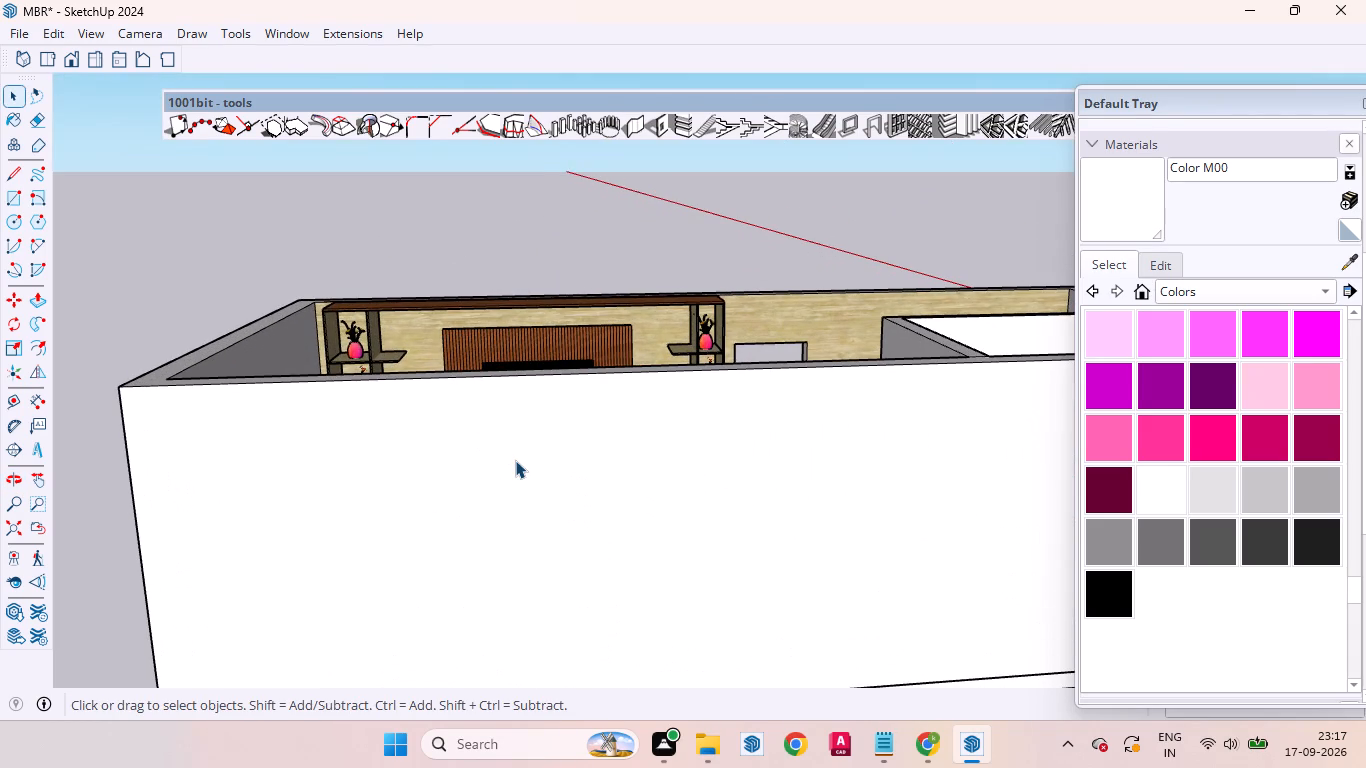
Save the MBR model.
{"action": "key", "text": "ctrl+s"}
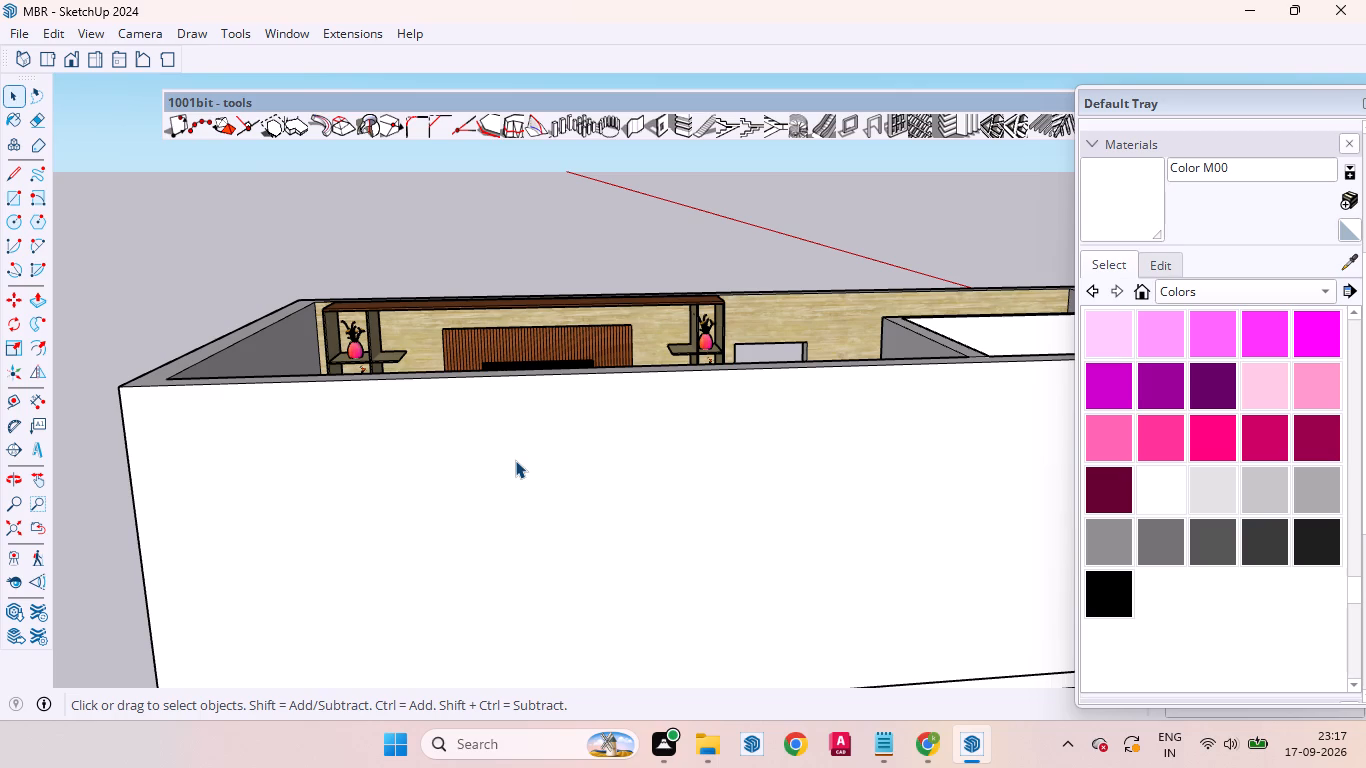
Examine the TV unit, bedroom door, bathroom partitions and the long wall in front of them from several angles and distances.
{"action": "middle_click_drag", "start_coordinate": [472, 439], "coordinate": [443, 589]}
{"action": "scroll", "coordinate": [398, 365], "scroll_direction": "down", "scroll_amount": 7}
{"action": "scroll", "coordinate": [421, 420], "scroll_direction": "up", "scroll_amount": 4}
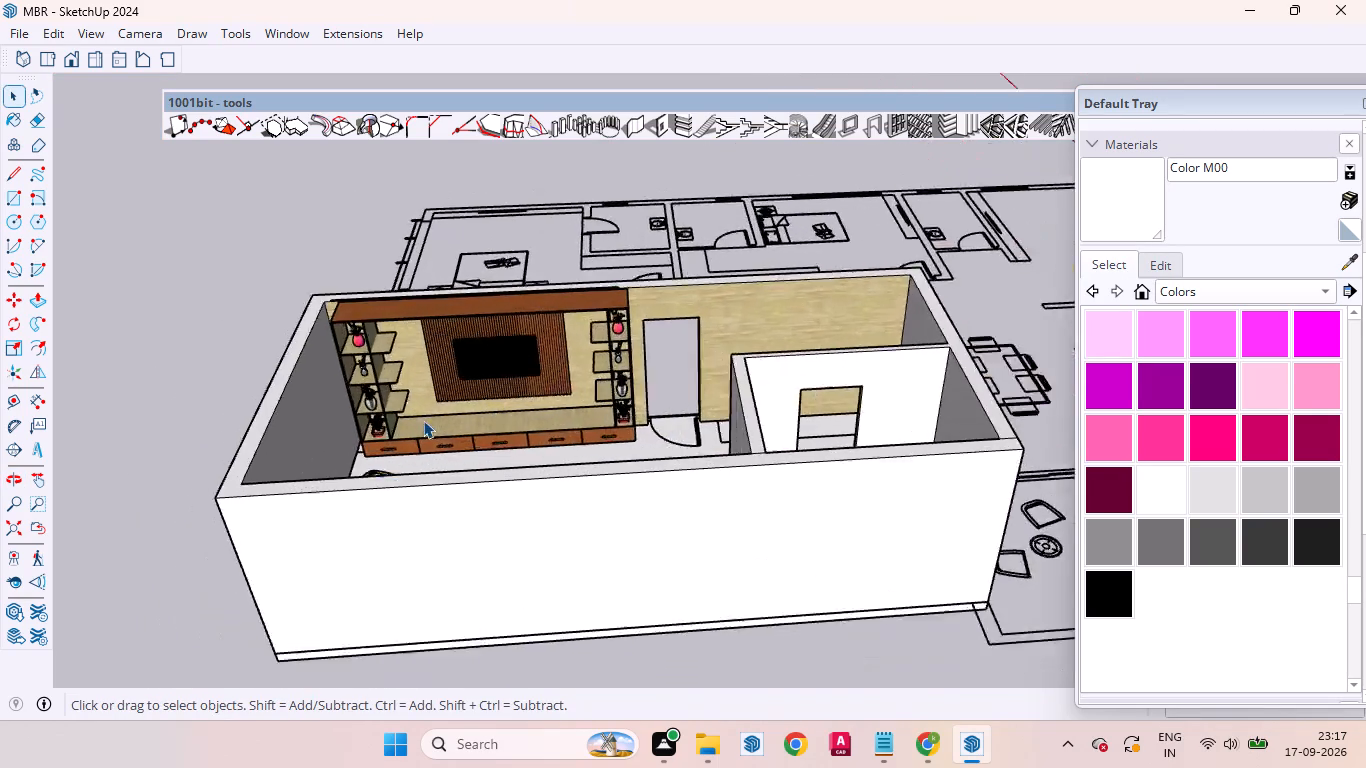
{"action": "scroll", "coordinate": [423, 420], "scroll_direction": "up", "scroll_amount": 7}
{"action": "scroll", "coordinate": [361, 430], "scroll_direction": "down", "scroll_amount": 7}
{"action": "scroll", "coordinate": [555, 461], "scroll_direction": "up", "scroll_amount": 5}
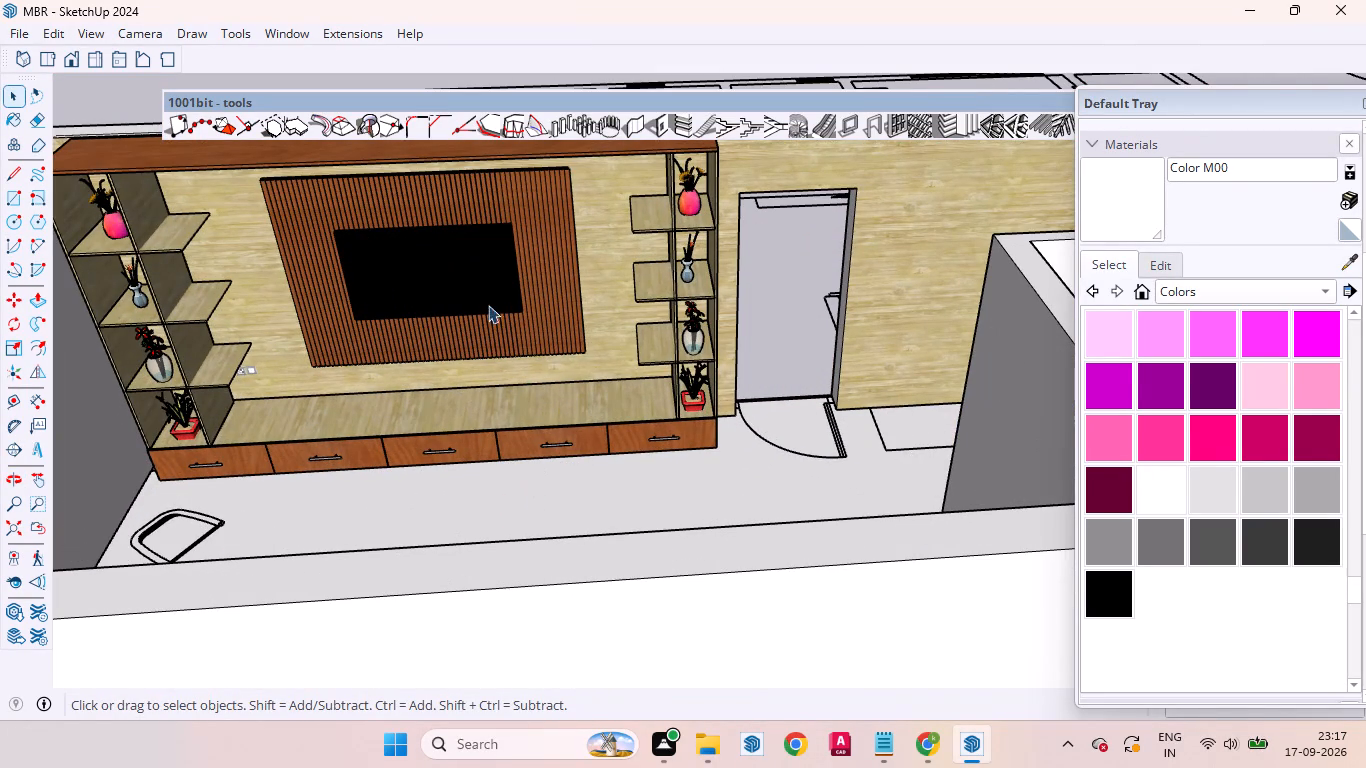
{"action": "scroll", "coordinate": [418, 278], "scroll_direction": "down", "scroll_amount": 5}
{"action": "middle_click_drag", "start_coordinate": [476, 366], "coordinate": [525, 273]}
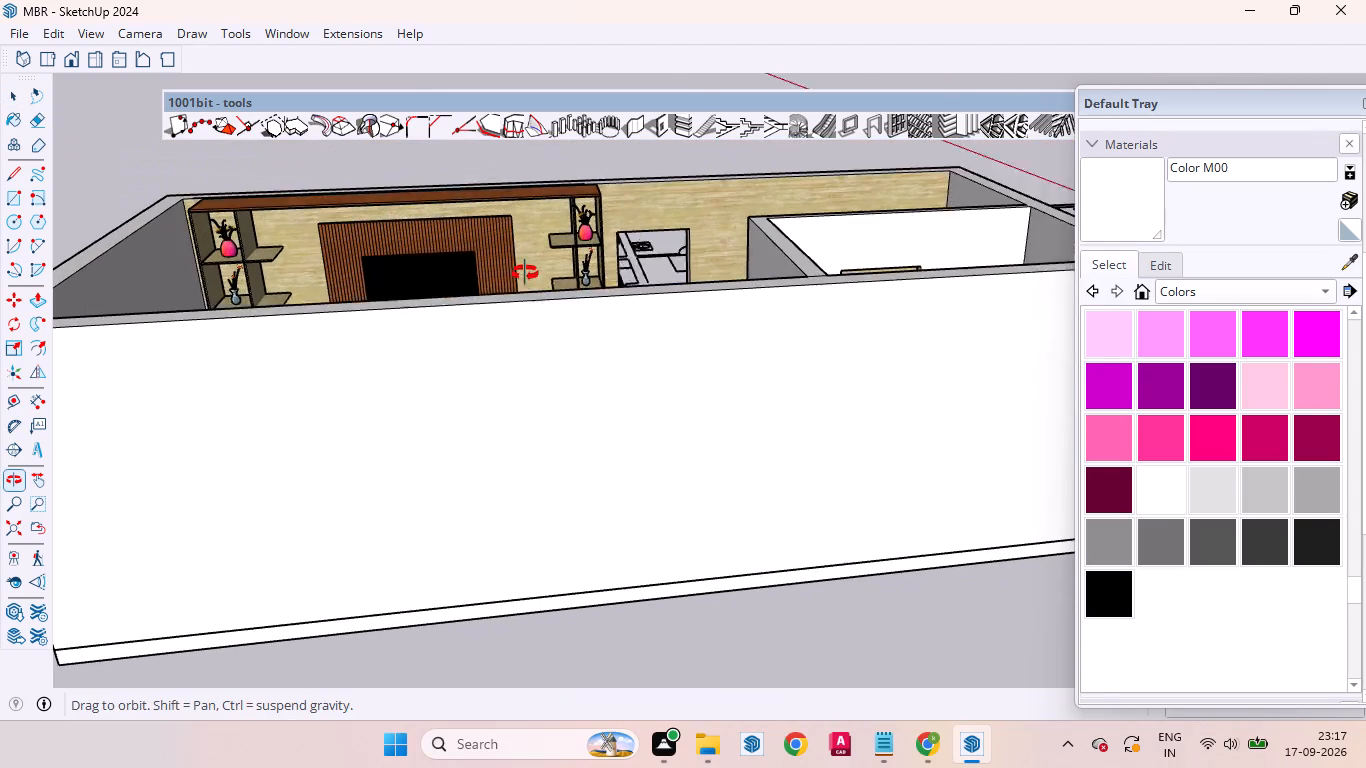
{"action": "middle_click_drag", "start_coordinate": [525, 273], "coordinate": [528, 270]}
{"action": "scroll", "coordinate": [330, 250], "scroll_direction": "up", "scroll_amount": 4}
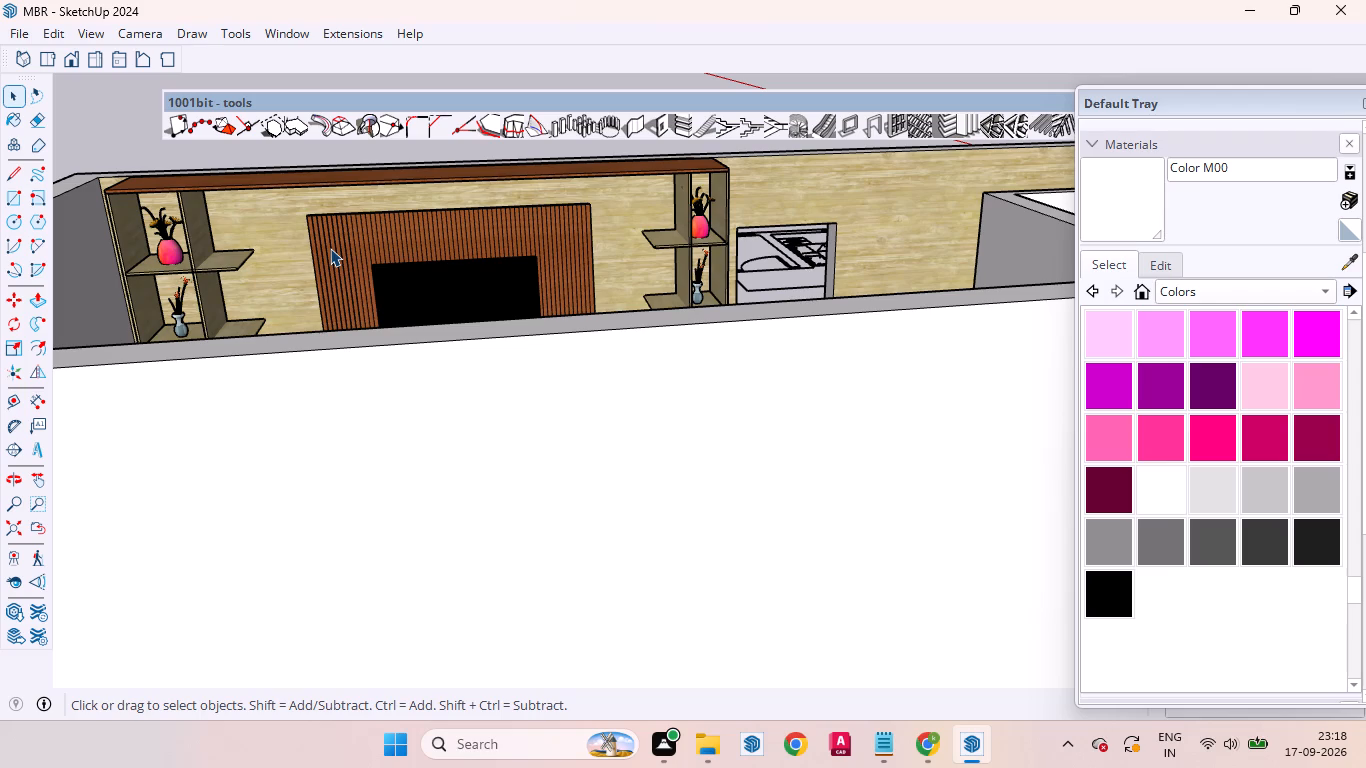
{"action": "scroll", "coordinate": [332, 245], "scroll_direction": "down", "scroll_amount": 11}
{"action": "scroll", "coordinate": [238, 297], "scroll_direction": "up", "scroll_amount": 6}
{"action": "middle_click_drag", "start_coordinate": [366, 312], "coordinate": [260, 440]}
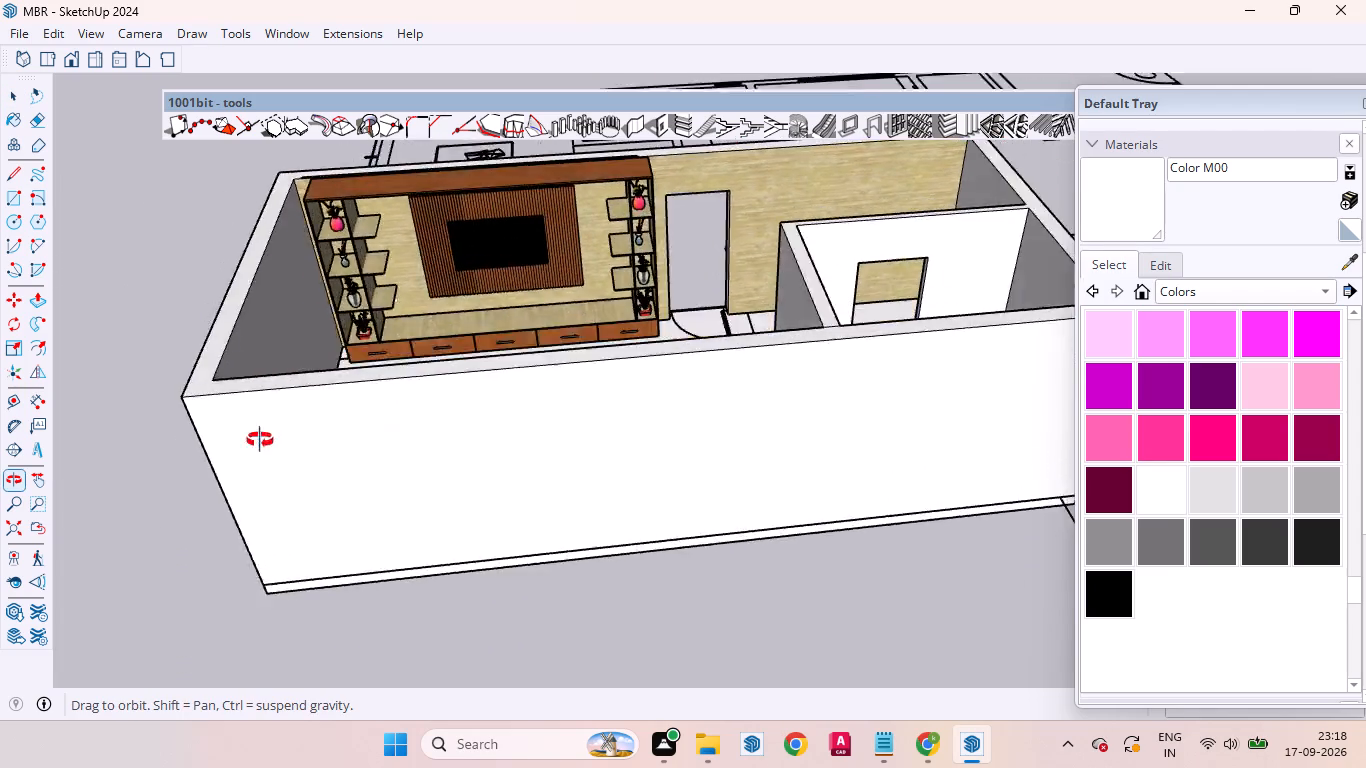
{"action": "middle_click_drag", "start_coordinate": [260, 440], "coordinate": [391, 413]}
{"action": "scroll", "coordinate": [279, 389], "scroll_direction": "up", "scroll_amount": 6}
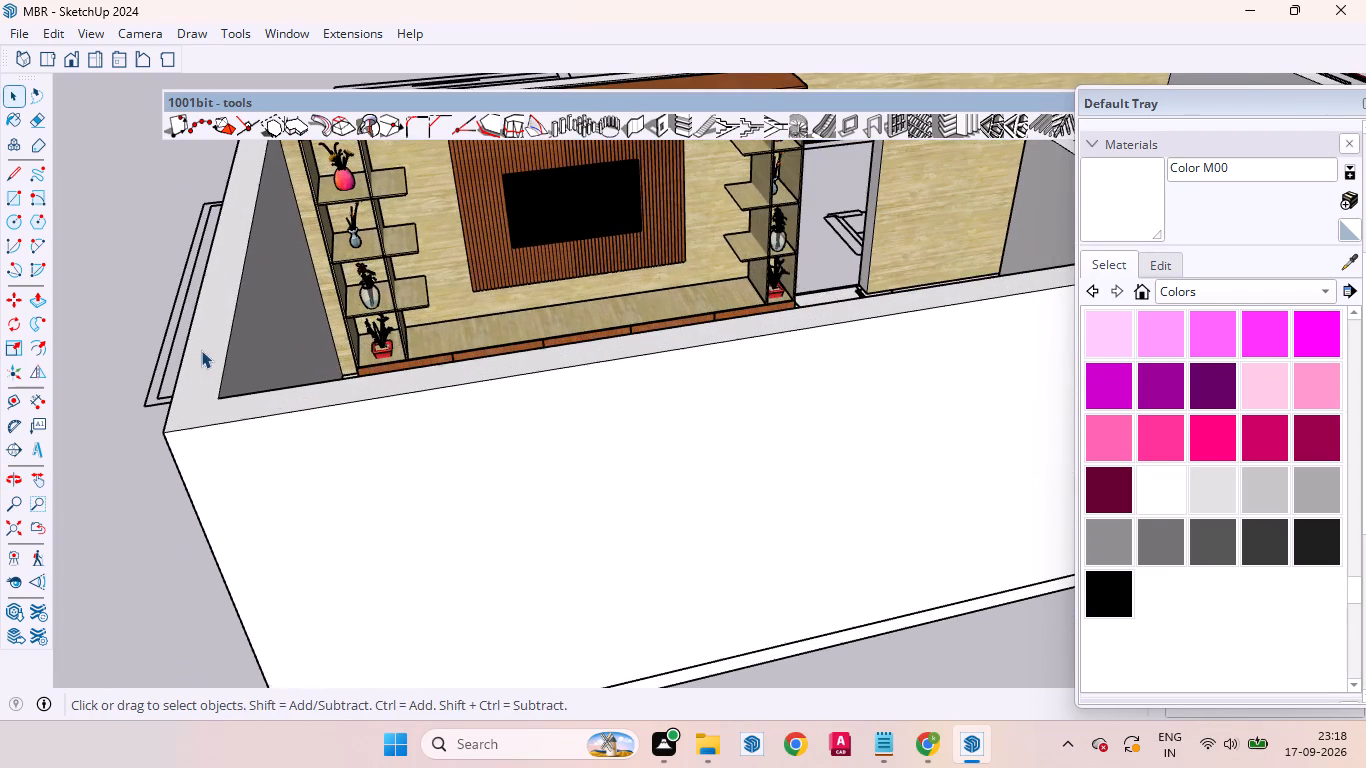
{"action": "scroll", "coordinate": [201, 350], "scroll_direction": "down", "scroll_amount": 6}
{"action": "scroll", "coordinate": [198, 372], "scroll_direction": "up", "scroll_amount": 5}
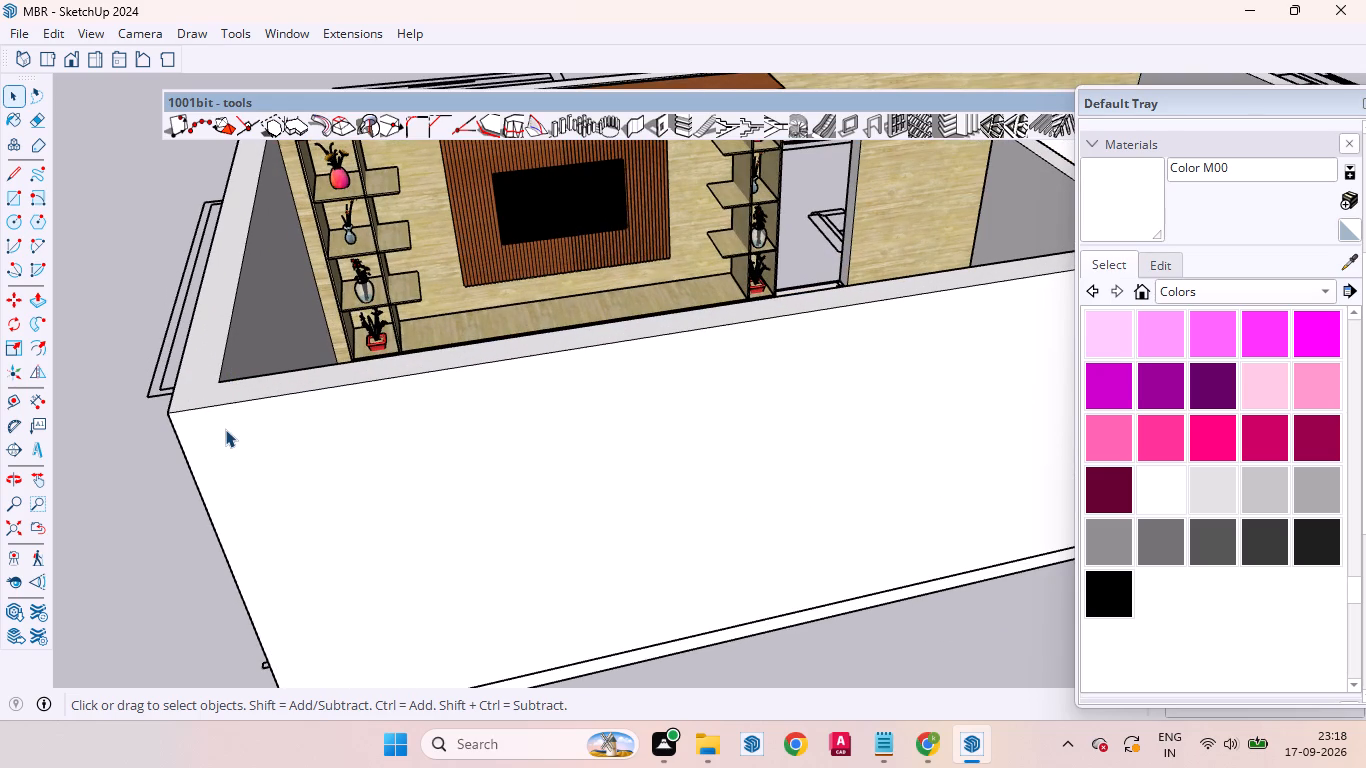
{"action": "scroll", "coordinate": [204, 339], "scroll_direction": "down", "scroll_amount": 5}
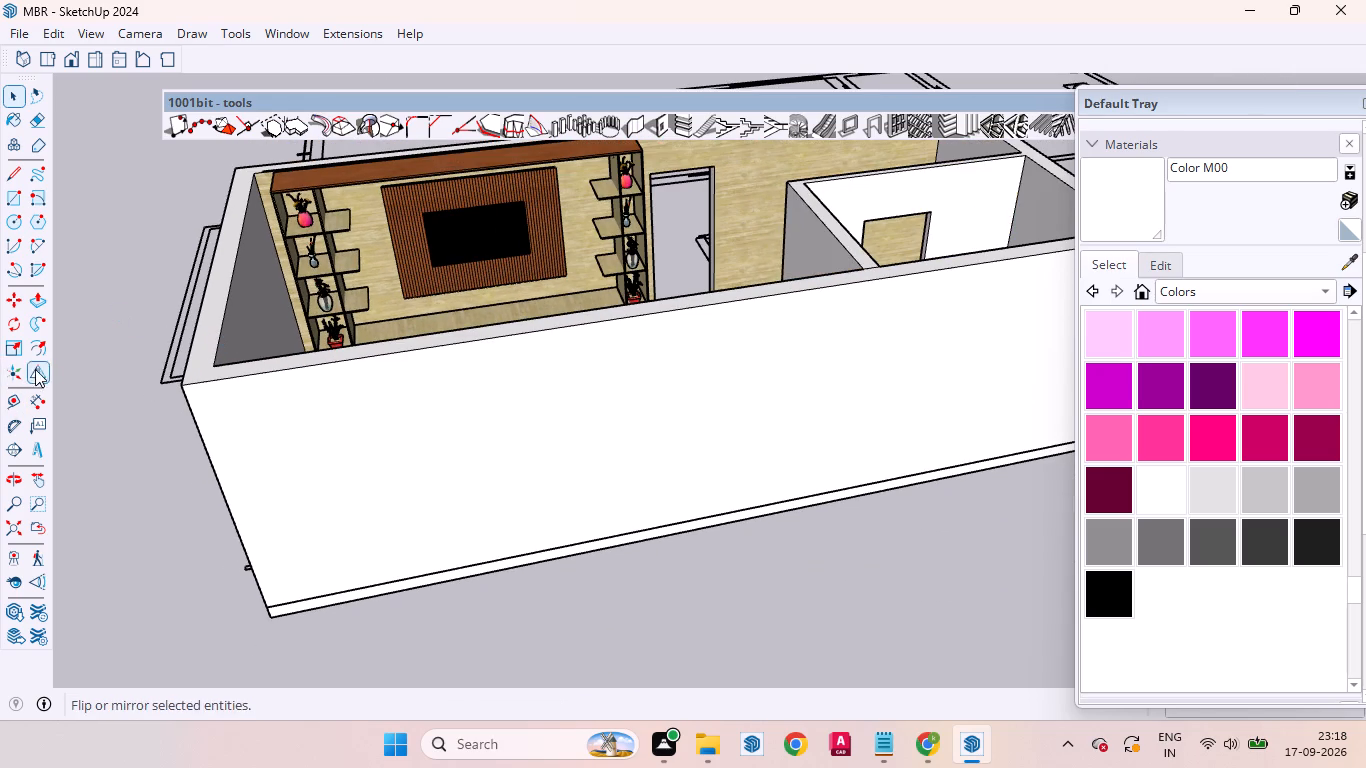
{"action": "scroll", "coordinate": [422, 295], "scroll_direction": "up", "scroll_amount": 4}
{"action": "scroll", "coordinate": [473, 411], "scroll_direction": "down", "scroll_amount": 6}
{"action": "scroll", "coordinate": [436, 339], "scroll_direction": "down", "scroll_amount": 5}
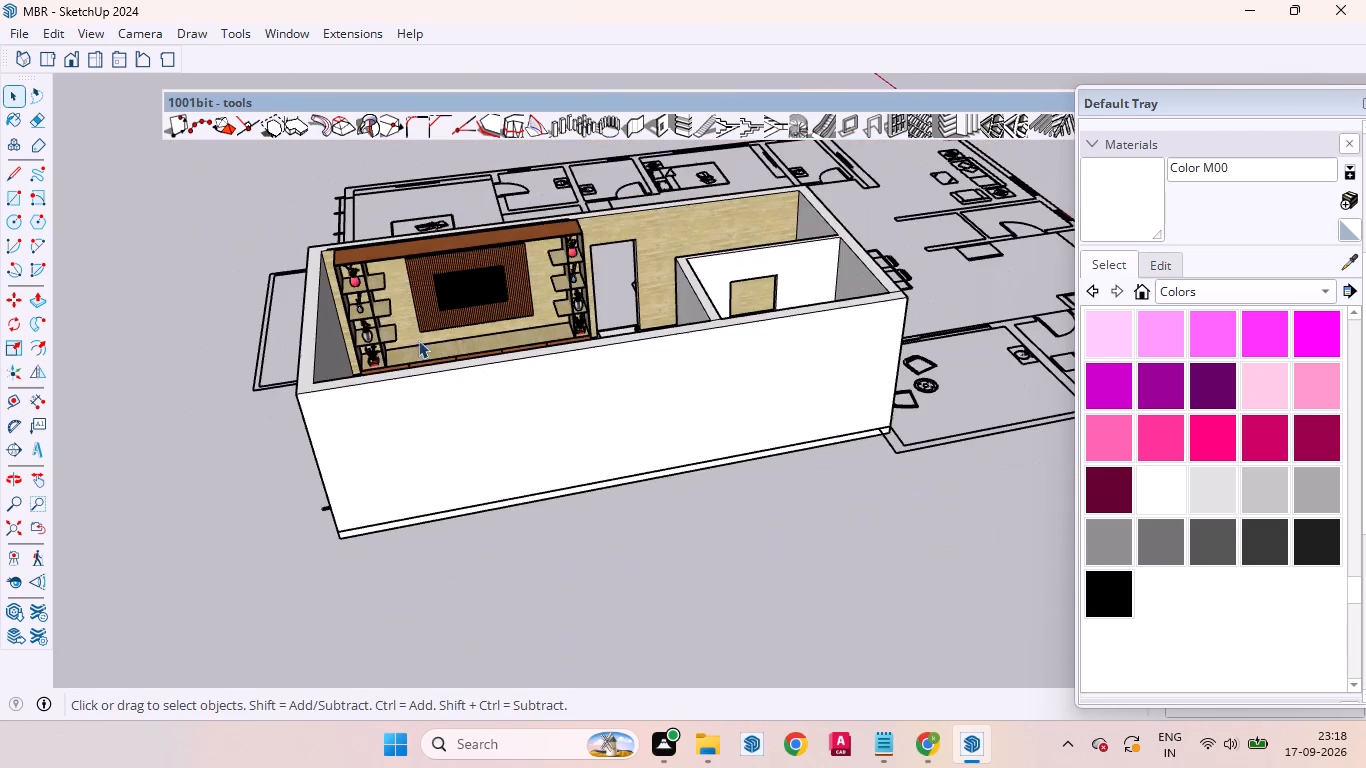
{"action": "scroll", "coordinate": [390, 248], "scroll_direction": "up", "scroll_amount": 5}
{"action": "scroll", "coordinate": [367, 344], "scroll_direction": "down", "scroll_amount": 2}
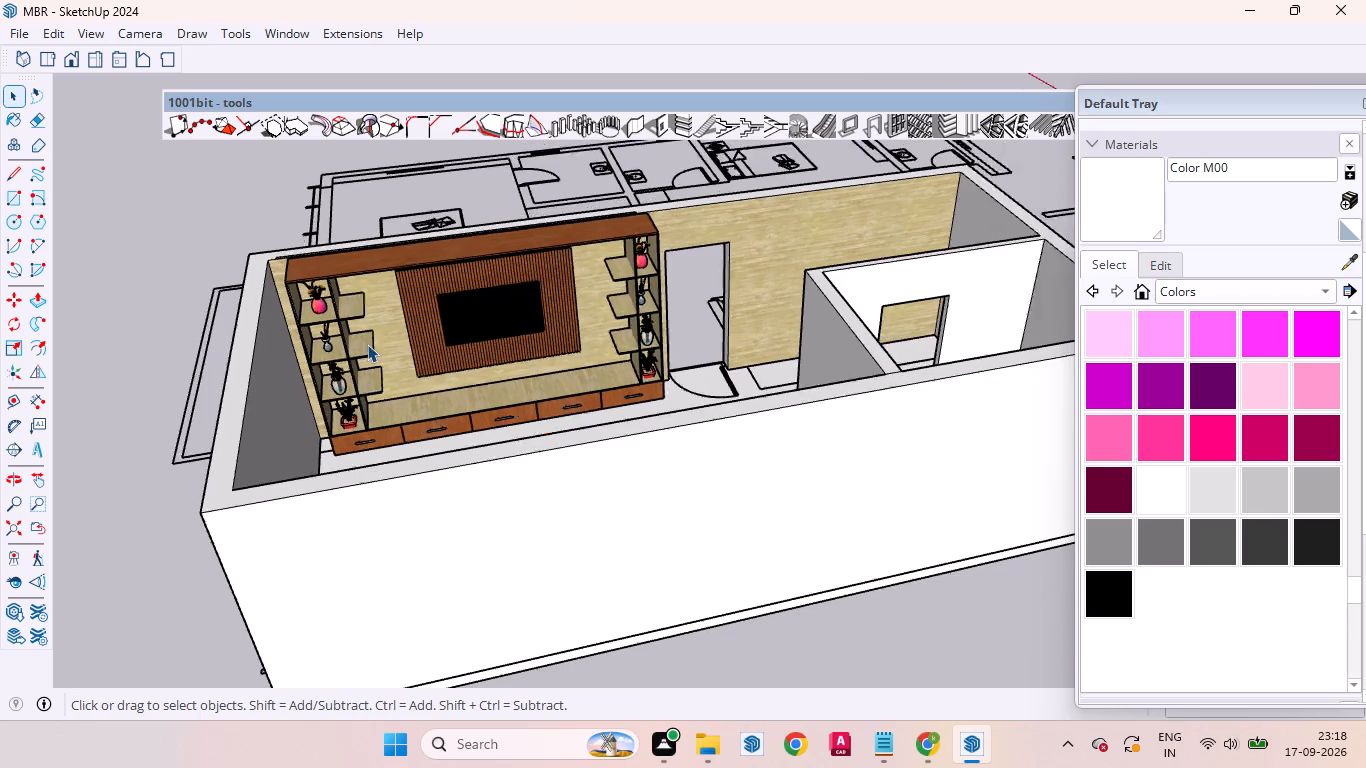
{"action": "scroll", "coordinate": [367, 344], "scroll_direction": "down", "scroll_amount": 3}
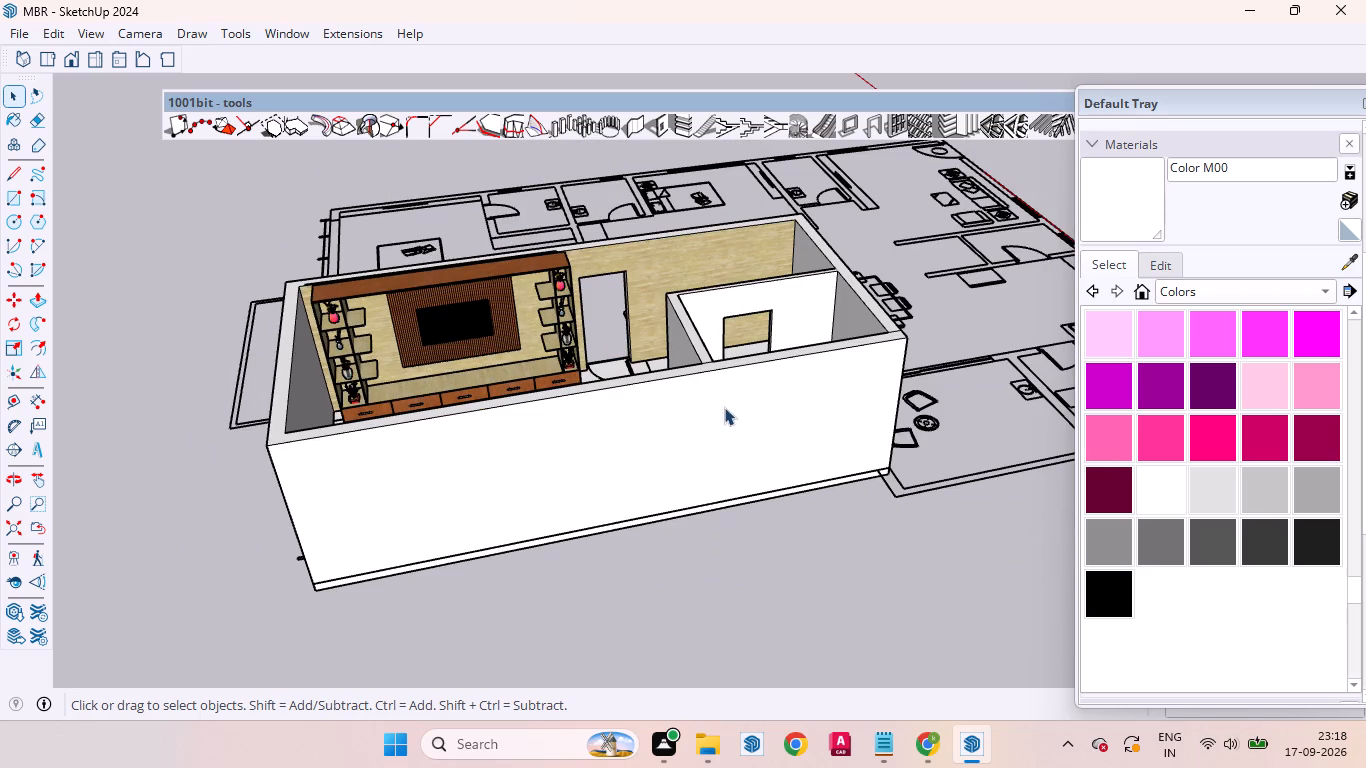
Open the wall group and draw a line across the long wall's top from the TV-unit-end inner corner to the outer edge.
{"action": "left_click", "coordinate": [625, 433]}
{"action": "triple_click", "coordinate": [625, 433]}
{"action": "triple_click", "coordinate": [625, 433]}
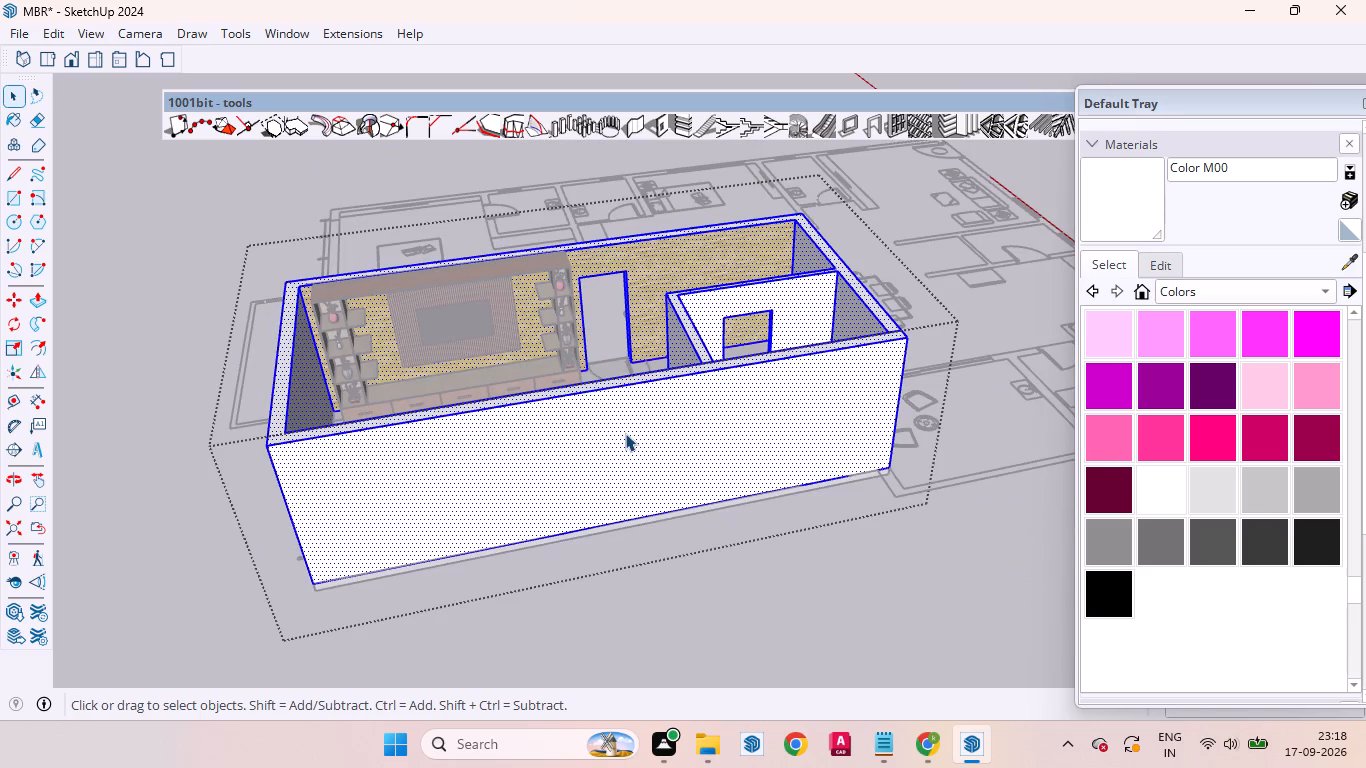
{"action": "left_click", "coordinate": [625, 433]}
{"action": "scroll", "coordinate": [380, 444], "scroll_direction": "up", "scroll_amount": 5}
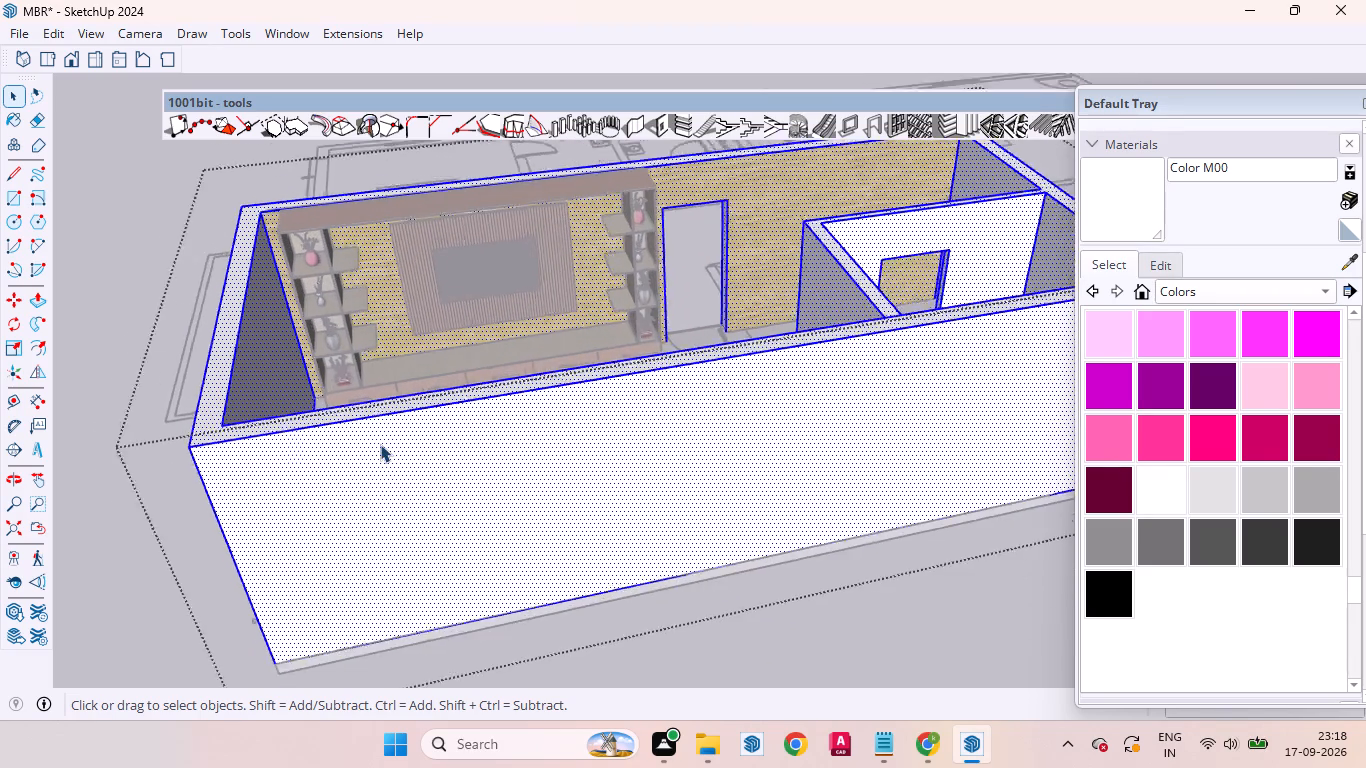
{"action": "scroll", "coordinate": [380, 444], "scroll_direction": "up", "scroll_amount": 1}
{"action": "scroll", "coordinate": [209, 420], "scroll_direction": "up", "scroll_amount": 14}
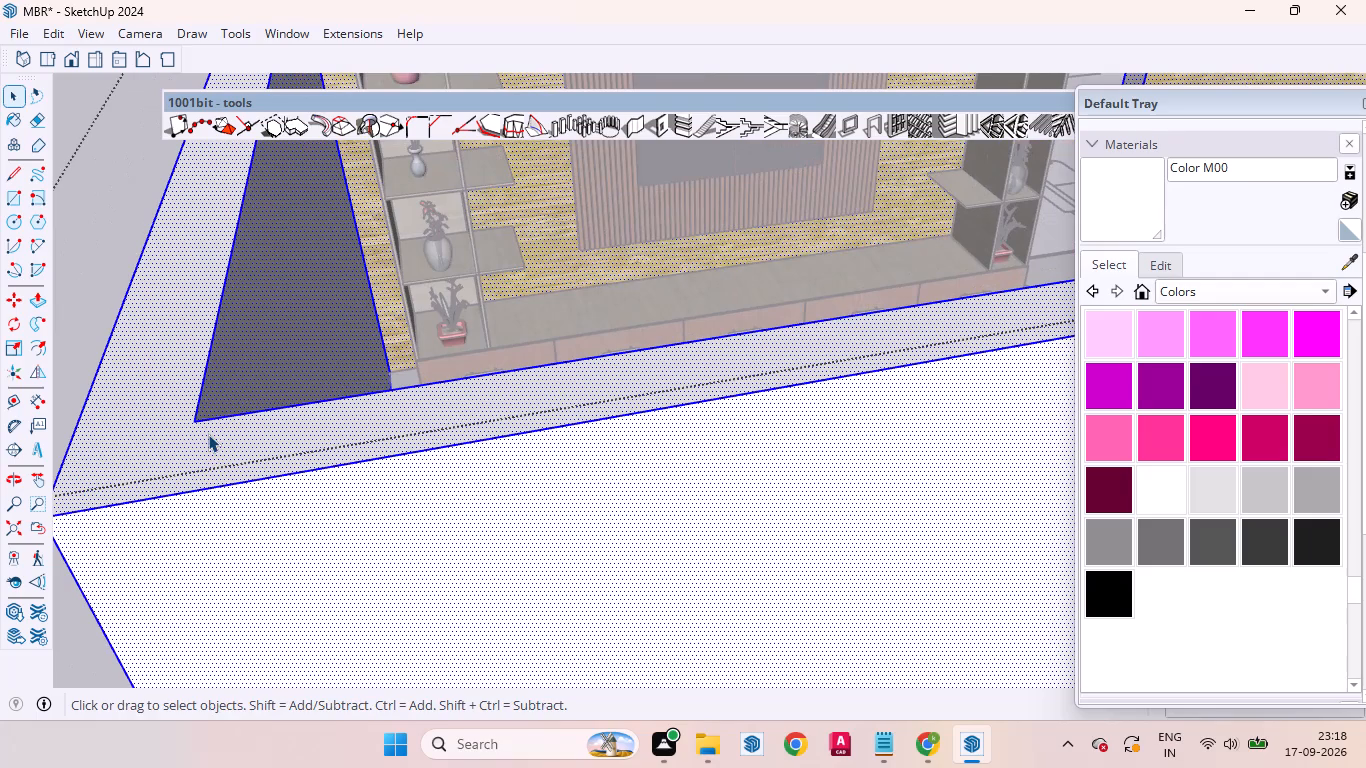
{"action": "key", "text": "l"}
{"action": "left_click", "coordinate": [190, 421]}
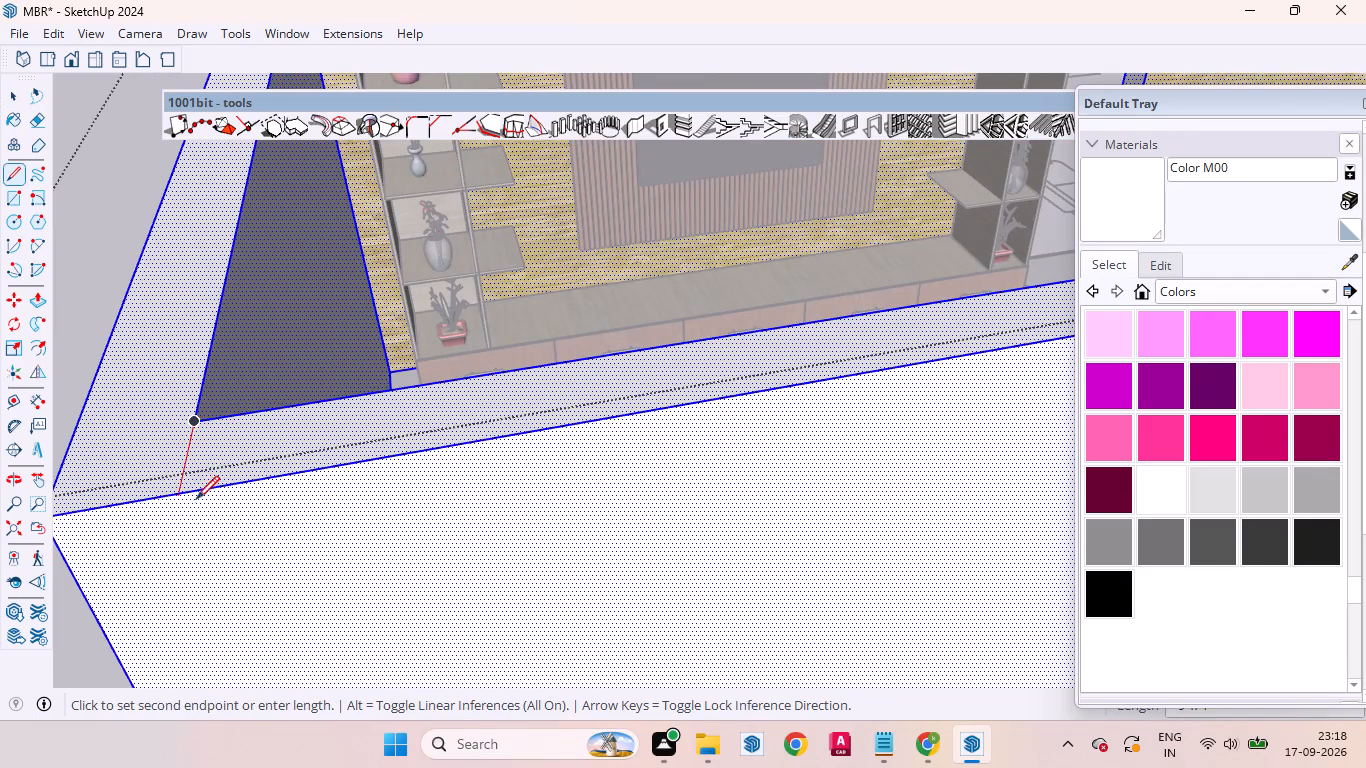
{"action": "left_click", "coordinate": [180, 499]}
Draw a vertical line down the long wall's outer face from that line's outer end to the wall's bottom edge.
{"action": "scroll", "coordinate": [179, 406], "scroll_direction": "down", "scroll_amount": 6}
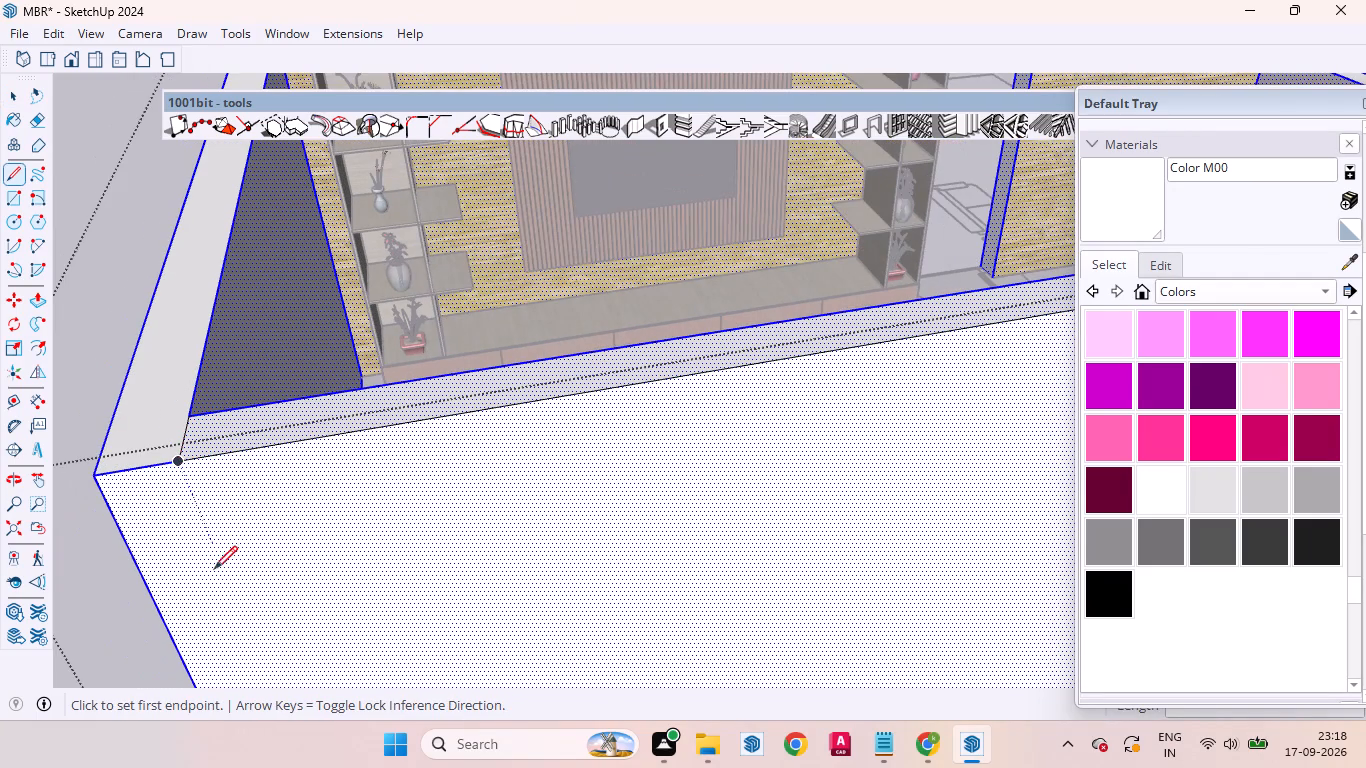
{"action": "scroll", "coordinate": [146, 451], "scroll_direction": "down", "scroll_amount": 6}
{"action": "scroll", "coordinate": [138, 439], "scroll_direction": "up", "scroll_amount": 1}
{"action": "scroll", "coordinate": [137, 438], "scroll_direction": "down", "scroll_amount": 1}
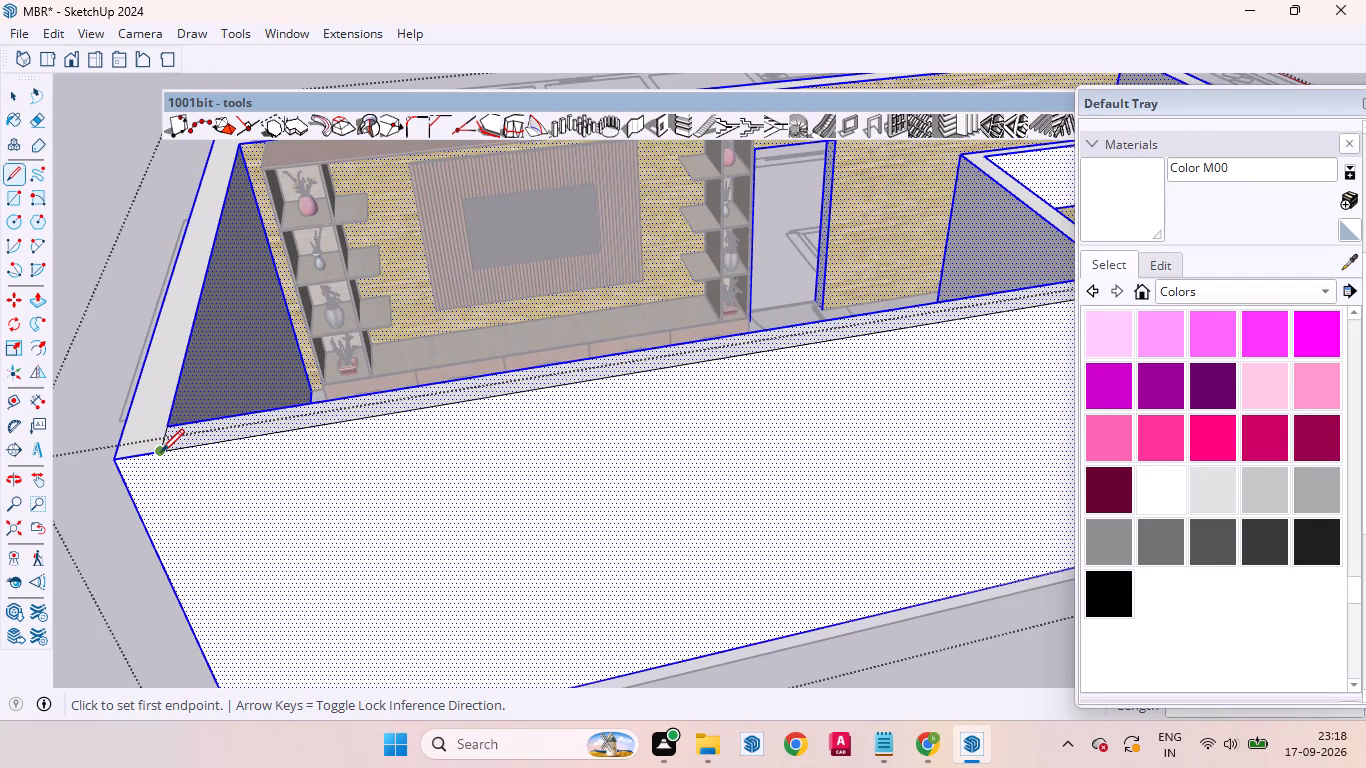
{"action": "left_click", "coordinate": [161, 452]}
{"action": "scroll", "coordinate": [161, 452], "scroll_direction": "down", "scroll_amount": 3}
{"action": "scroll", "coordinate": [161, 452], "scroll_direction": "up", "scroll_amount": 1}
{"action": "scroll", "coordinate": [161, 452], "scroll_direction": "down", "scroll_amount": 9}
{"action": "middle_click_drag", "start_coordinate": [227, 593], "coordinate": [199, 437]}
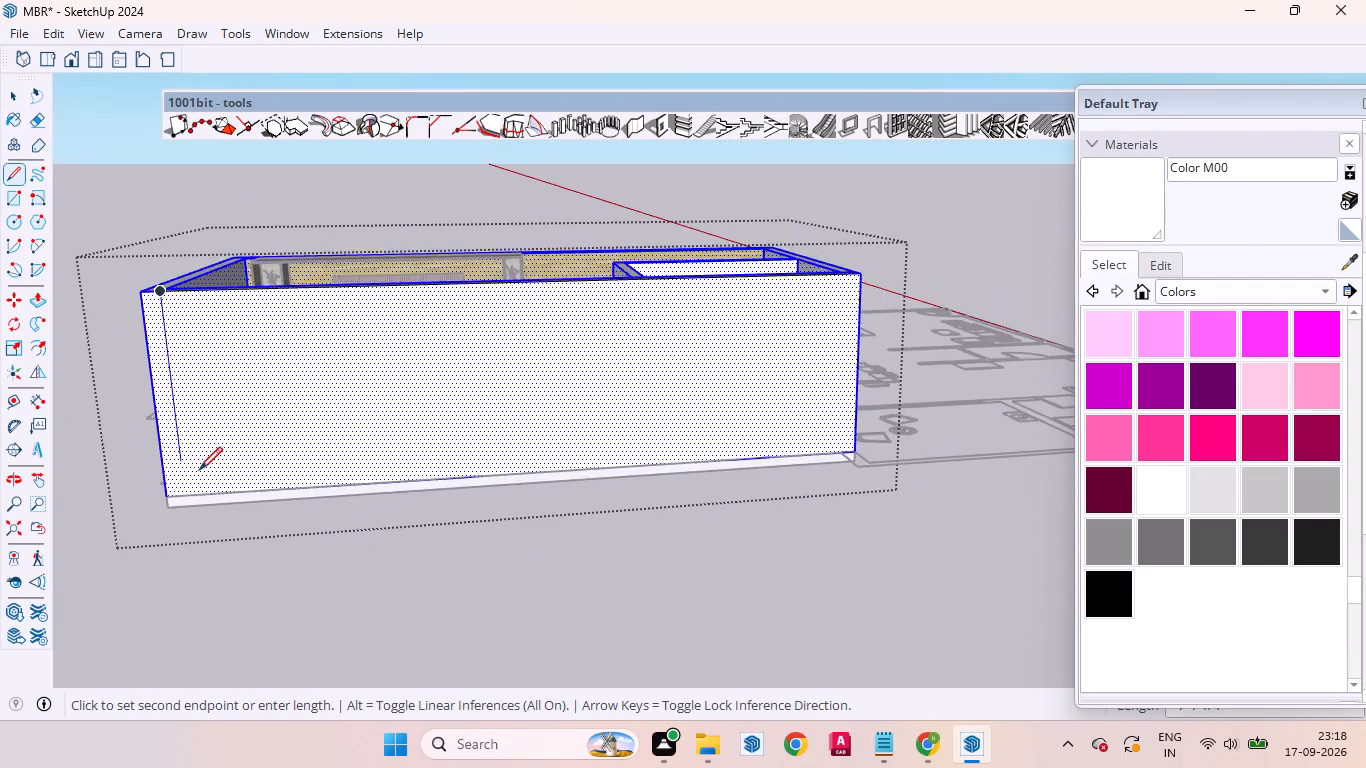
{"action": "scroll", "coordinate": [199, 470], "scroll_direction": "up", "scroll_amount": 7}
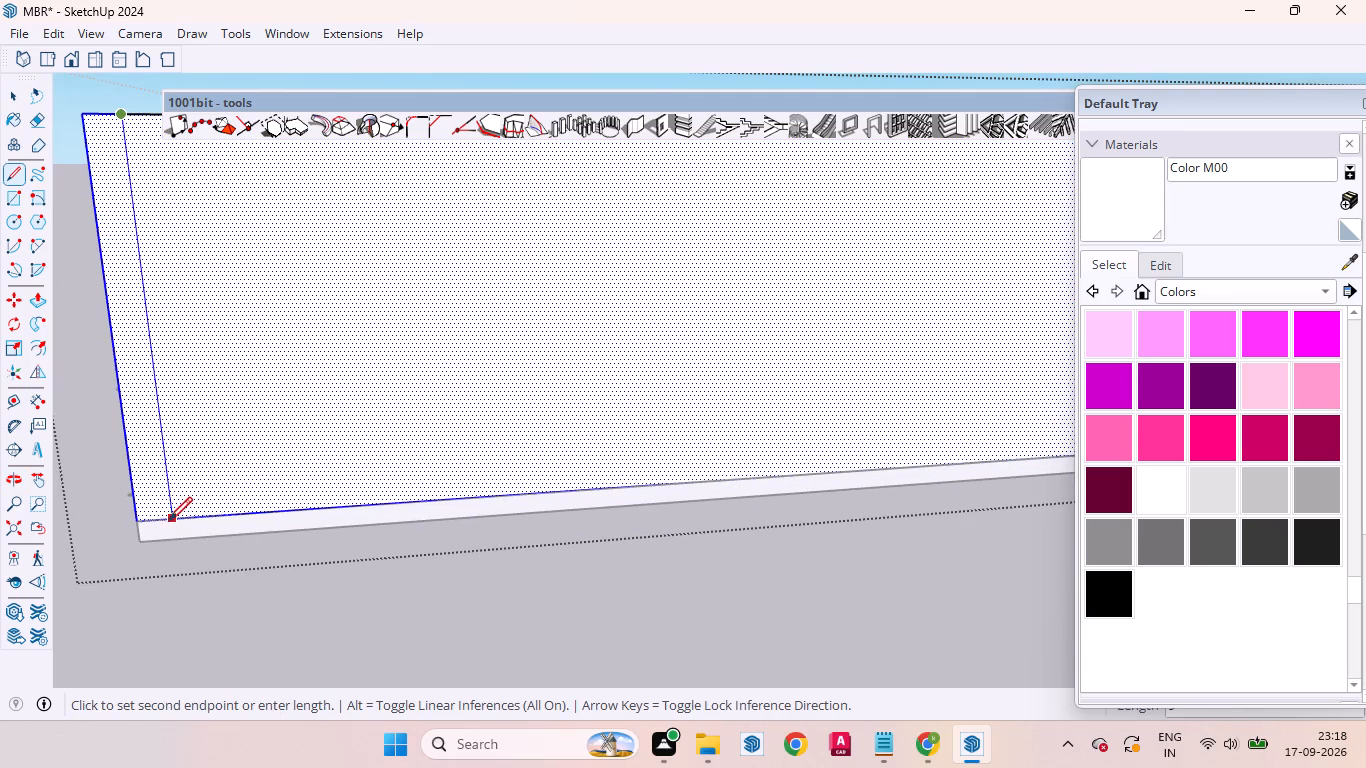
{"action": "left_click", "coordinate": [169, 520]}
Draw a line across the long wall's top from the bathroom partition's bedroom-side corner to the outer edge.
{"action": "scroll", "coordinate": [120, 455], "scroll_direction": "down", "scroll_amount": 12}
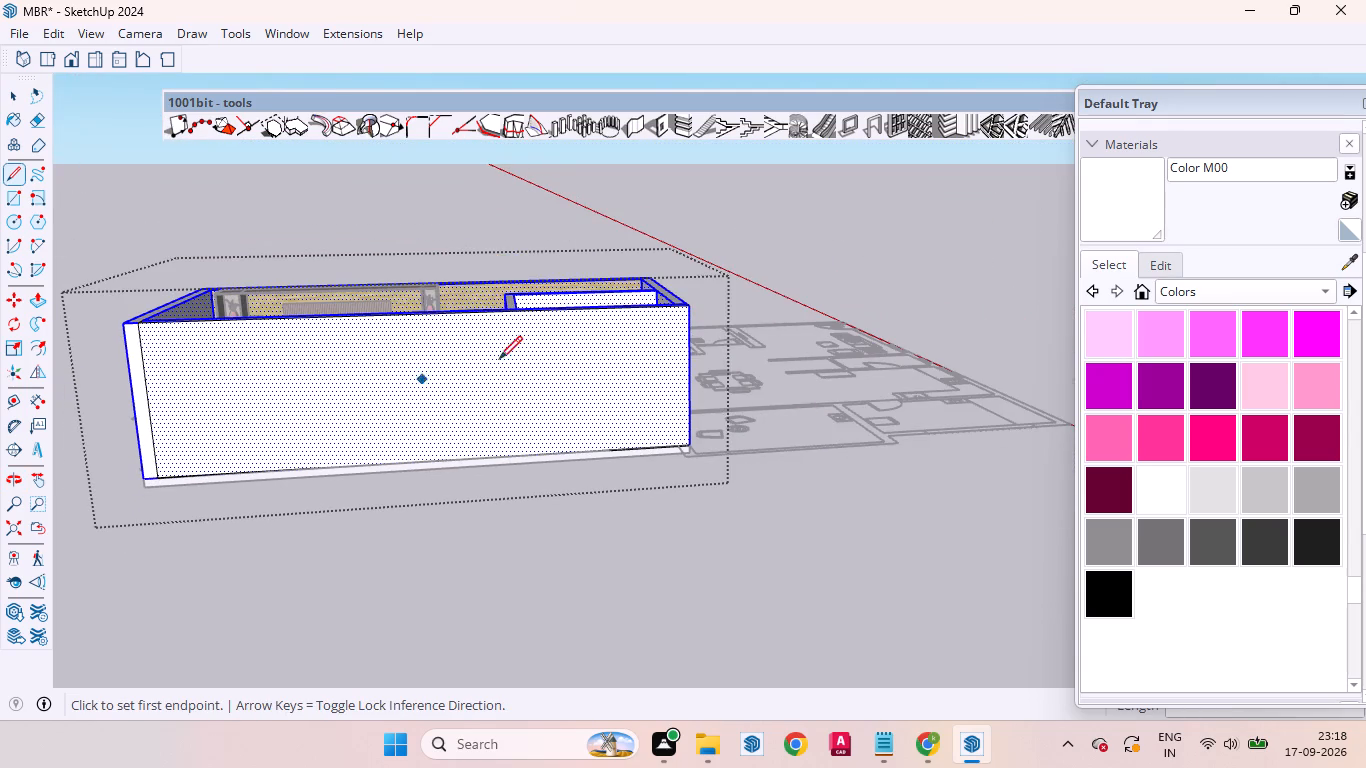
{"action": "scroll", "coordinate": [470, 359], "scroll_direction": "up", "scroll_amount": 5}
{"action": "middle_click_drag", "start_coordinate": [540, 334], "coordinate": [560, 480]}
{"action": "scroll", "coordinate": [506, 407], "scroll_direction": "up", "scroll_amount": 7}
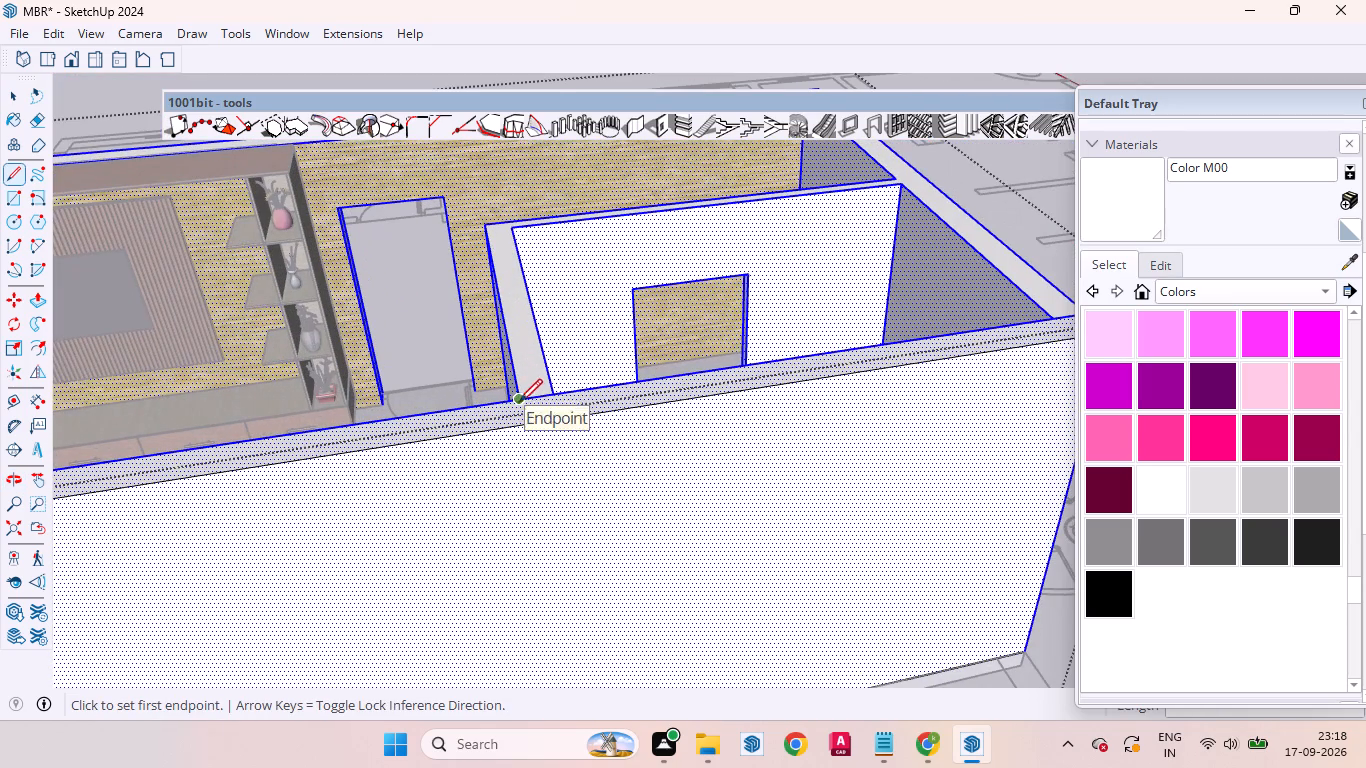
{"action": "left_click", "coordinate": [520, 398]}
{"action": "scroll", "coordinate": [521, 418], "scroll_direction": "down", "scroll_amount": 12}
{"action": "middle_click_drag", "start_coordinate": [557, 547], "coordinate": [531, 408]}
{"action": "scroll", "coordinate": [526, 448], "scroll_direction": "up", "scroll_amount": 6}
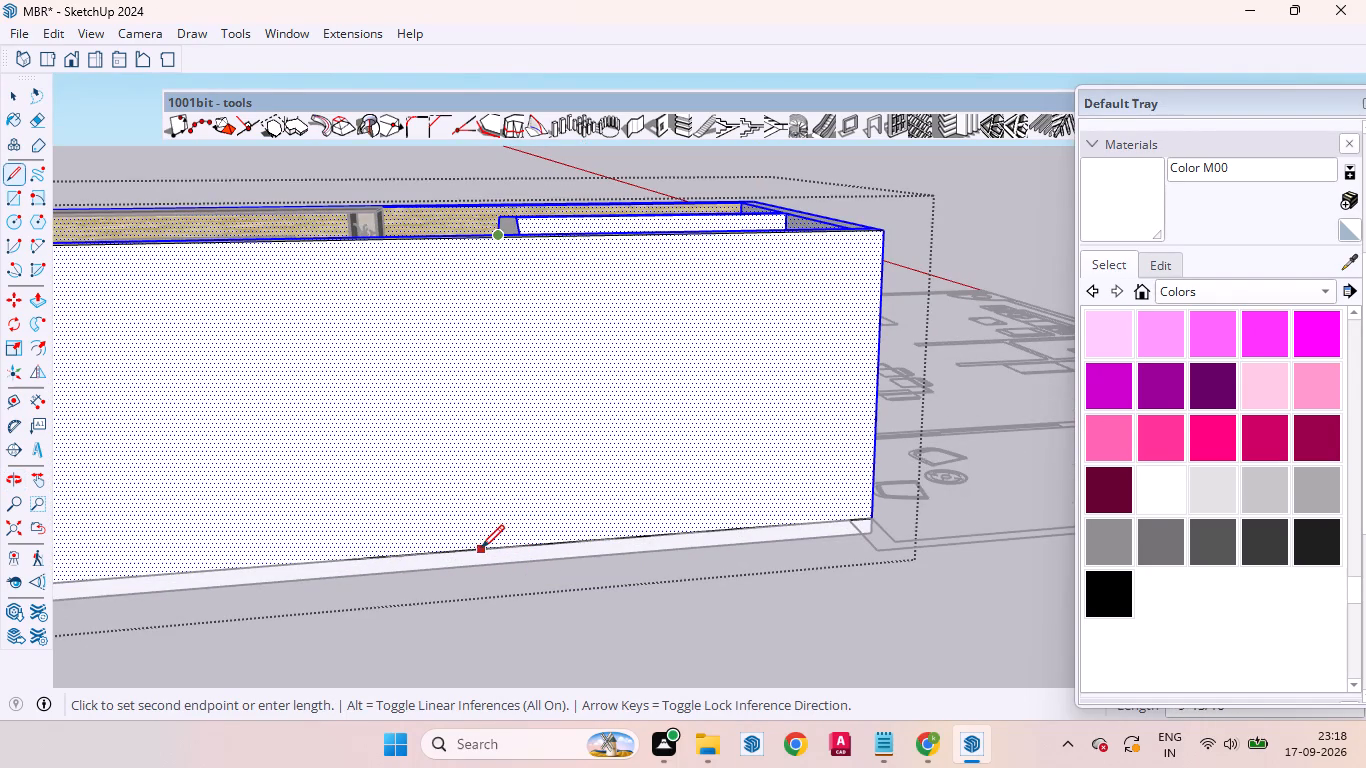
{"action": "scroll", "coordinate": [488, 547], "scroll_direction": "up", "scroll_amount": 2}
{"action": "scroll", "coordinate": [488, 547], "scroll_direction": "down", "scroll_amount": 1}
{"action": "scroll", "coordinate": [488, 547], "scroll_direction": "up", "scroll_amount": 6}
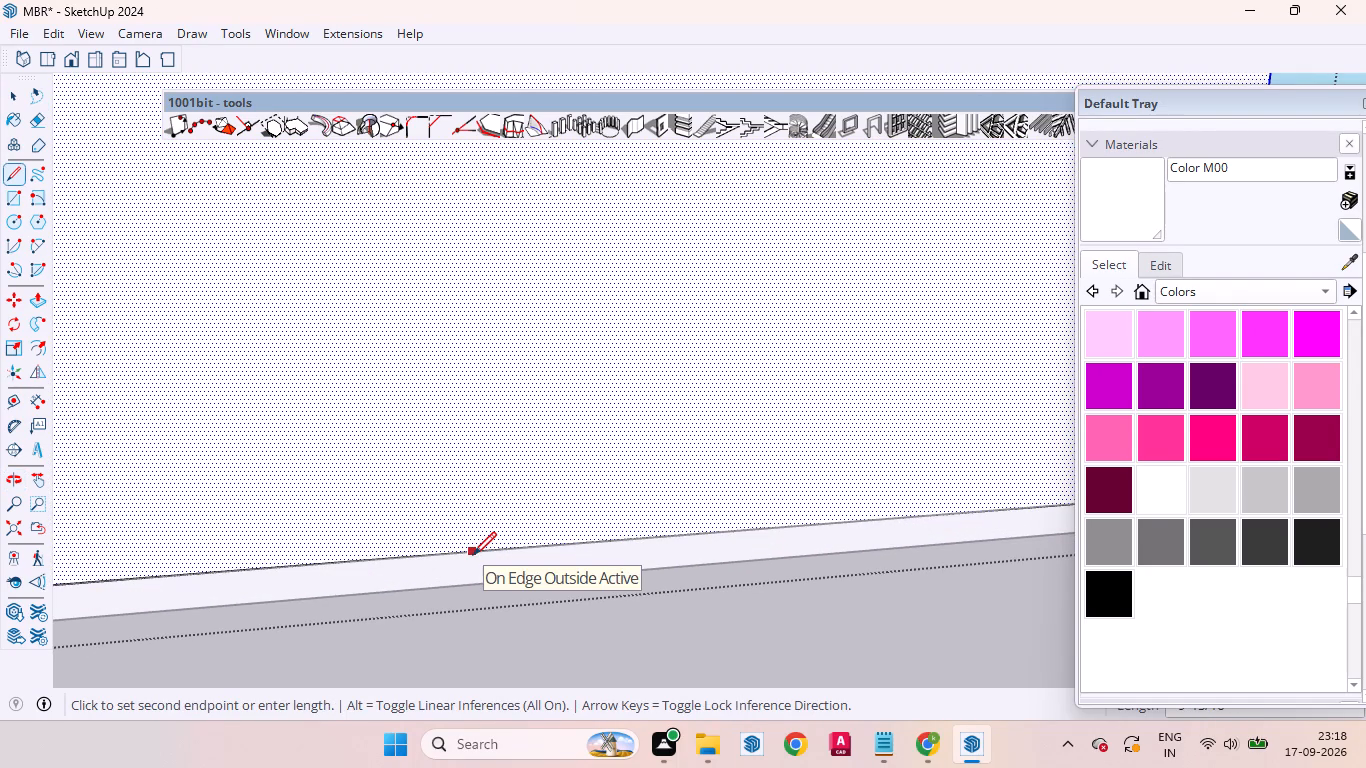
{"action": "scroll", "coordinate": [473, 555], "scroll_direction": "down", "scroll_amount": 16}
{"action": "middle_click_drag", "start_coordinate": [498, 555], "coordinate": [522, 578]}
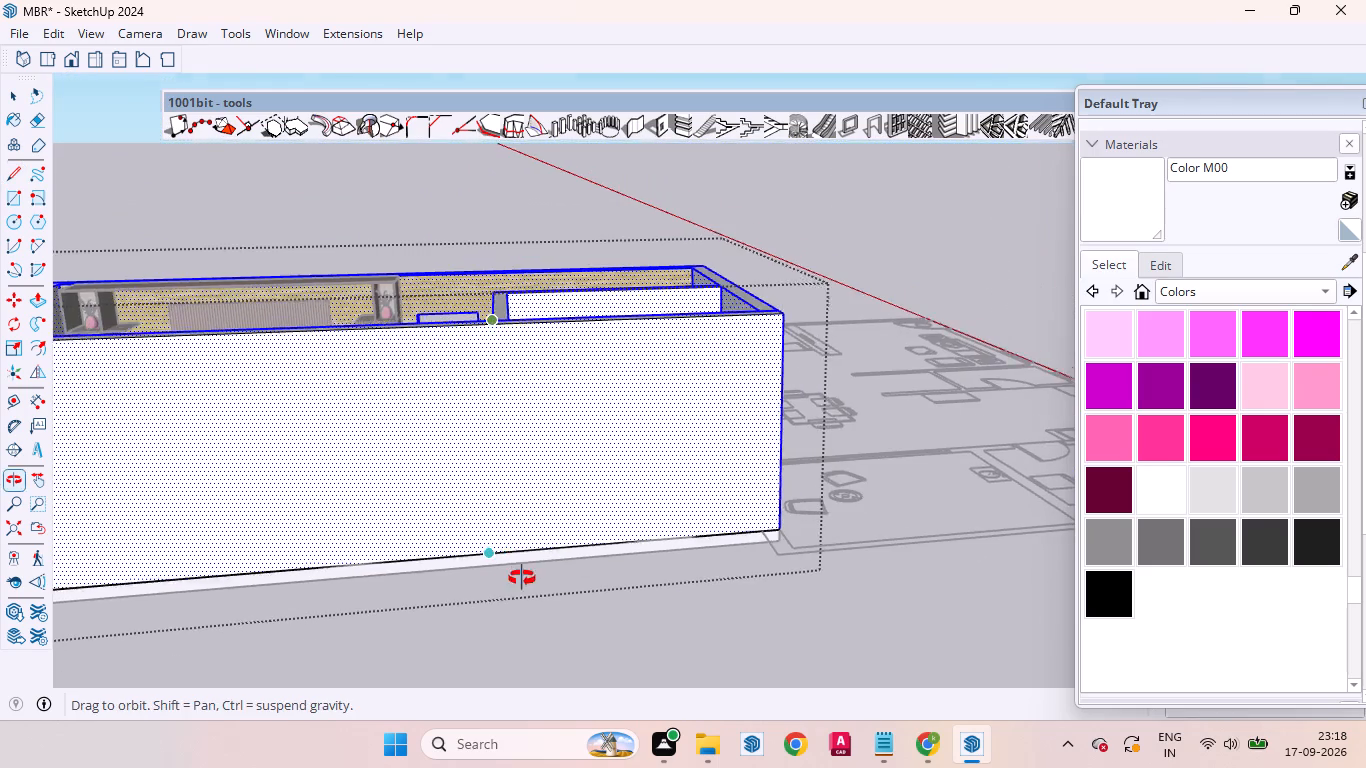
{"action": "middle_click_drag", "start_coordinate": [522, 578], "coordinate": [570, 565]}
{"action": "middle_click_drag", "start_coordinate": [553, 406], "coordinate": [716, 509]}
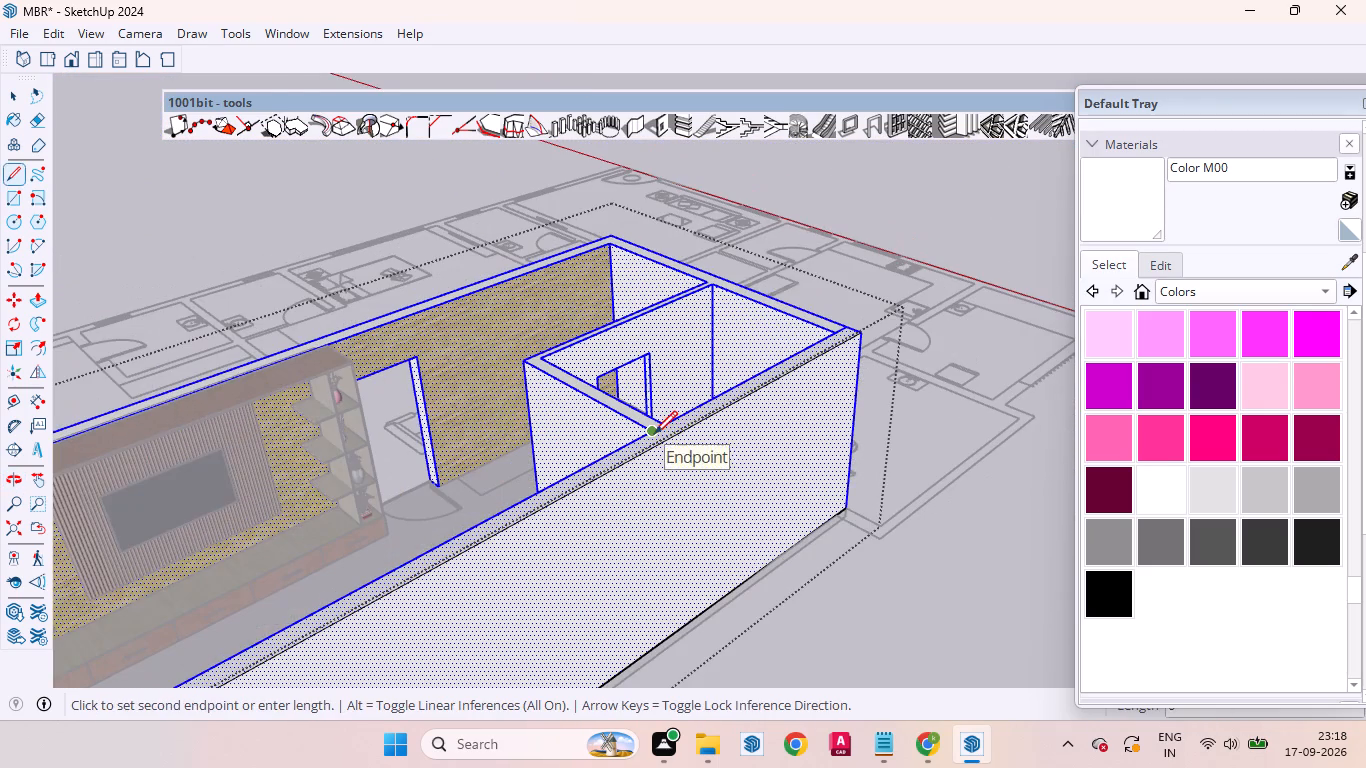
{"action": "scroll", "coordinate": [654, 438], "scroll_direction": "down", "scroll_amount": 6}
{"action": "scroll", "coordinate": [678, 490], "scroll_direction": "up", "scroll_amount": 14}
{"action": "middle_click_drag", "start_coordinate": [637, 473], "coordinate": [471, 492]}
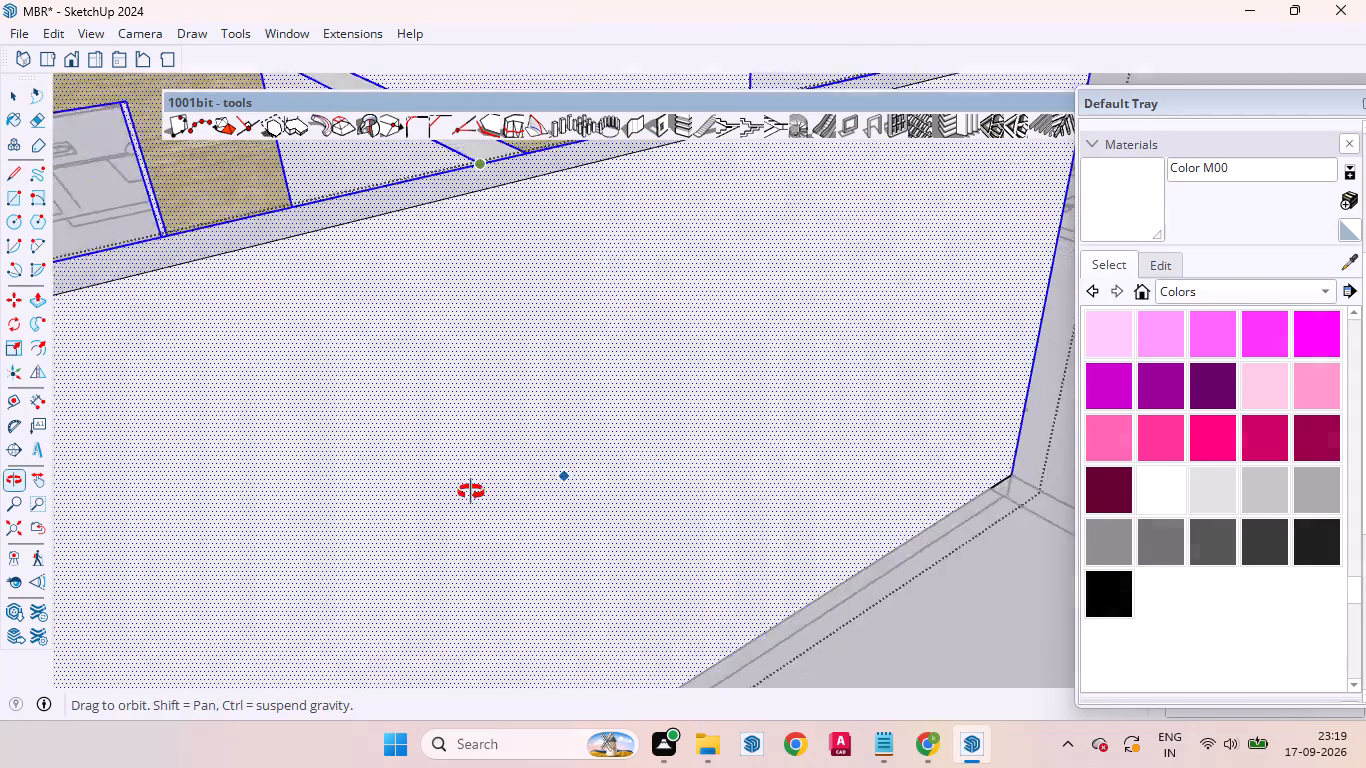
{"action": "middle_click_drag", "start_coordinate": [471, 492], "coordinate": [443, 512]}
{"action": "scroll", "coordinate": [258, 203], "scroll_direction": "up", "scroll_amount": 6}
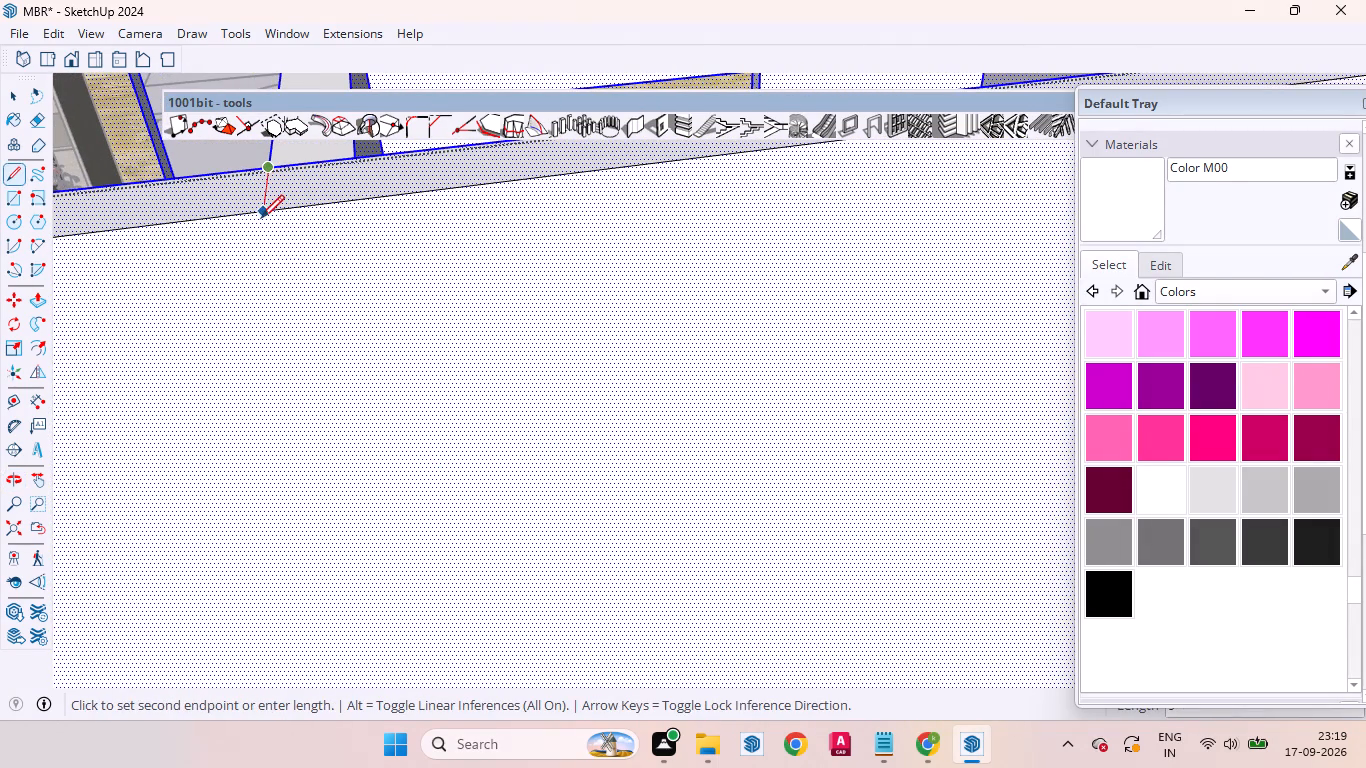
{"action": "left_click", "coordinate": [262, 216]}
Draw a vertical line down the long wall's outer face from the bathroom-partition line to the bottom edge, and close the wall group.
{"action": "scroll", "coordinate": [262, 216], "scroll_direction": "down", "scroll_amount": 7}
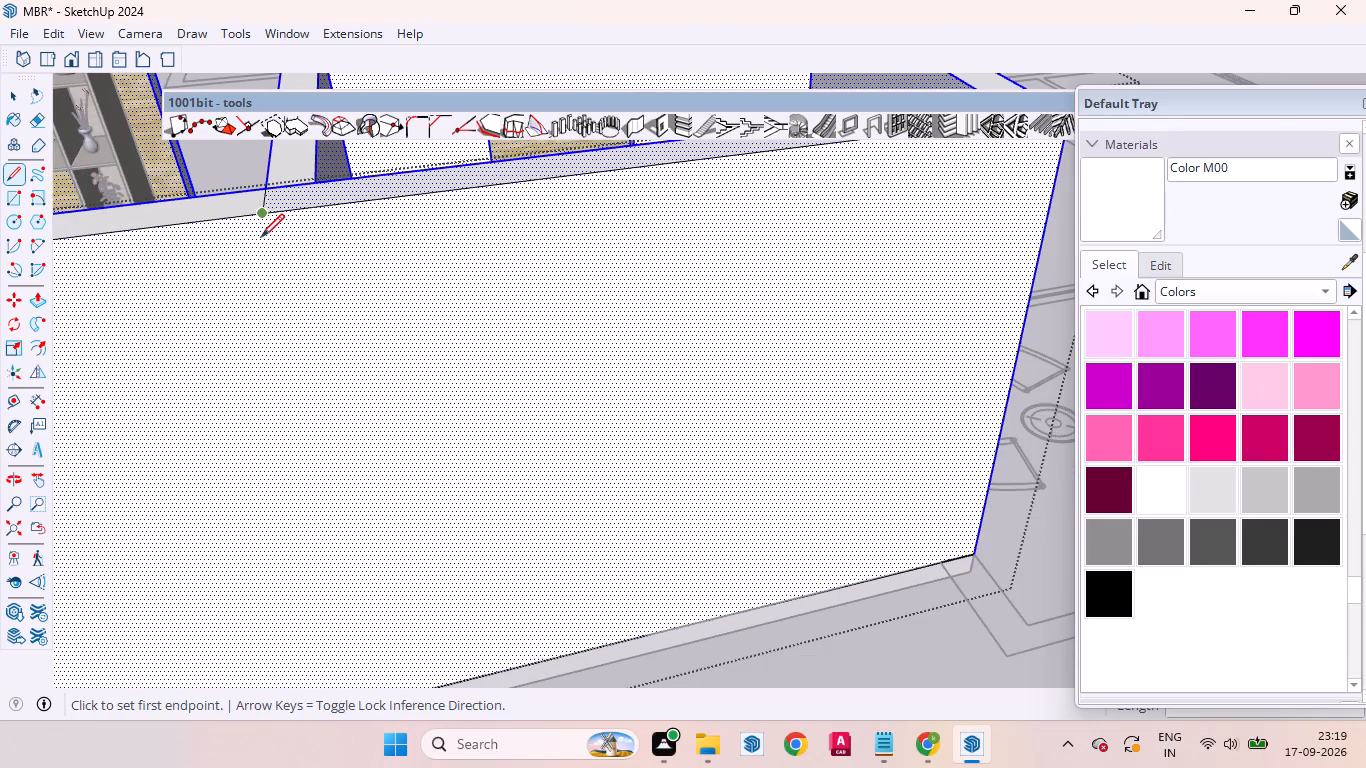
{"action": "middle_click_drag", "start_coordinate": [316, 484], "coordinate": [291, 320]}
{"action": "scroll", "coordinate": [292, 317], "scroll_direction": "down", "scroll_amount": 9}
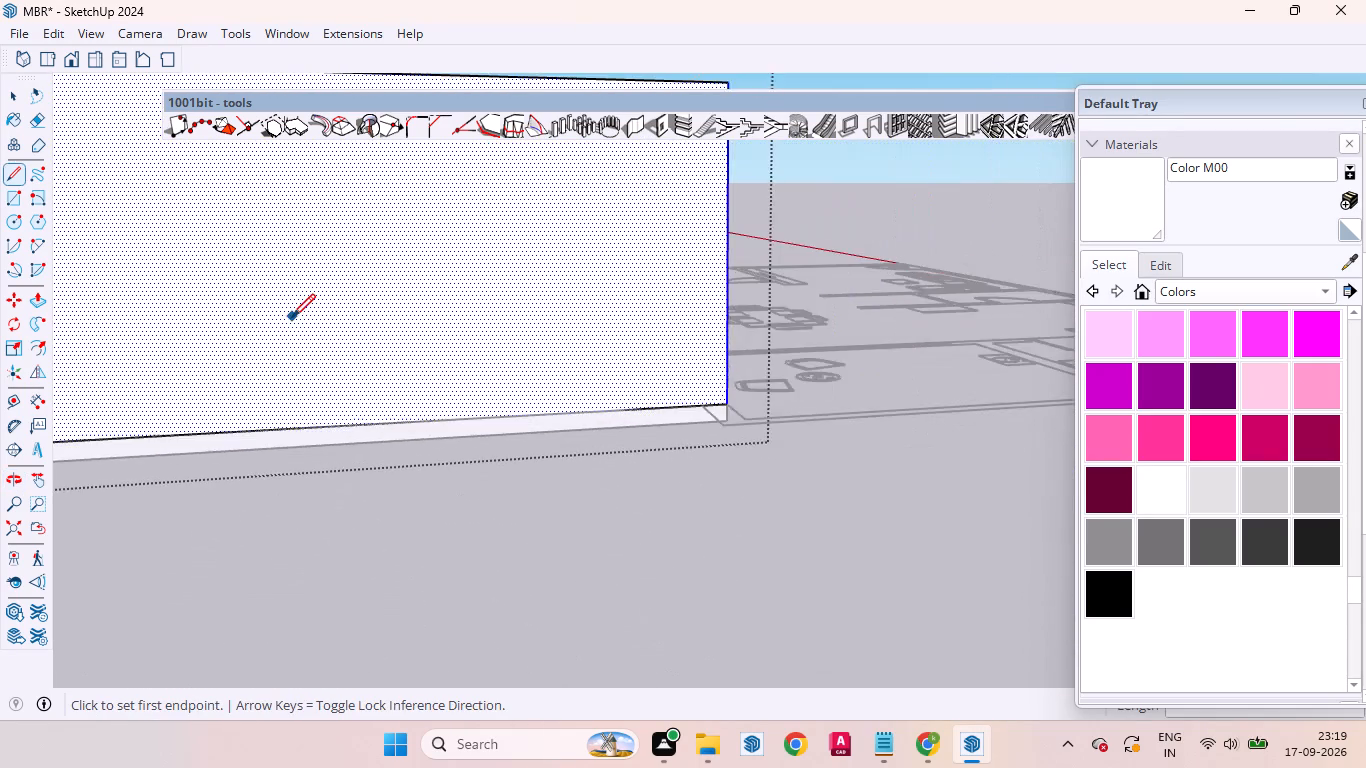
{"action": "scroll", "coordinate": [292, 317], "scroll_direction": "down", "scroll_amount": 4}
{"action": "scroll", "coordinate": [292, 355], "scroll_direction": "up", "scroll_amount": 5}
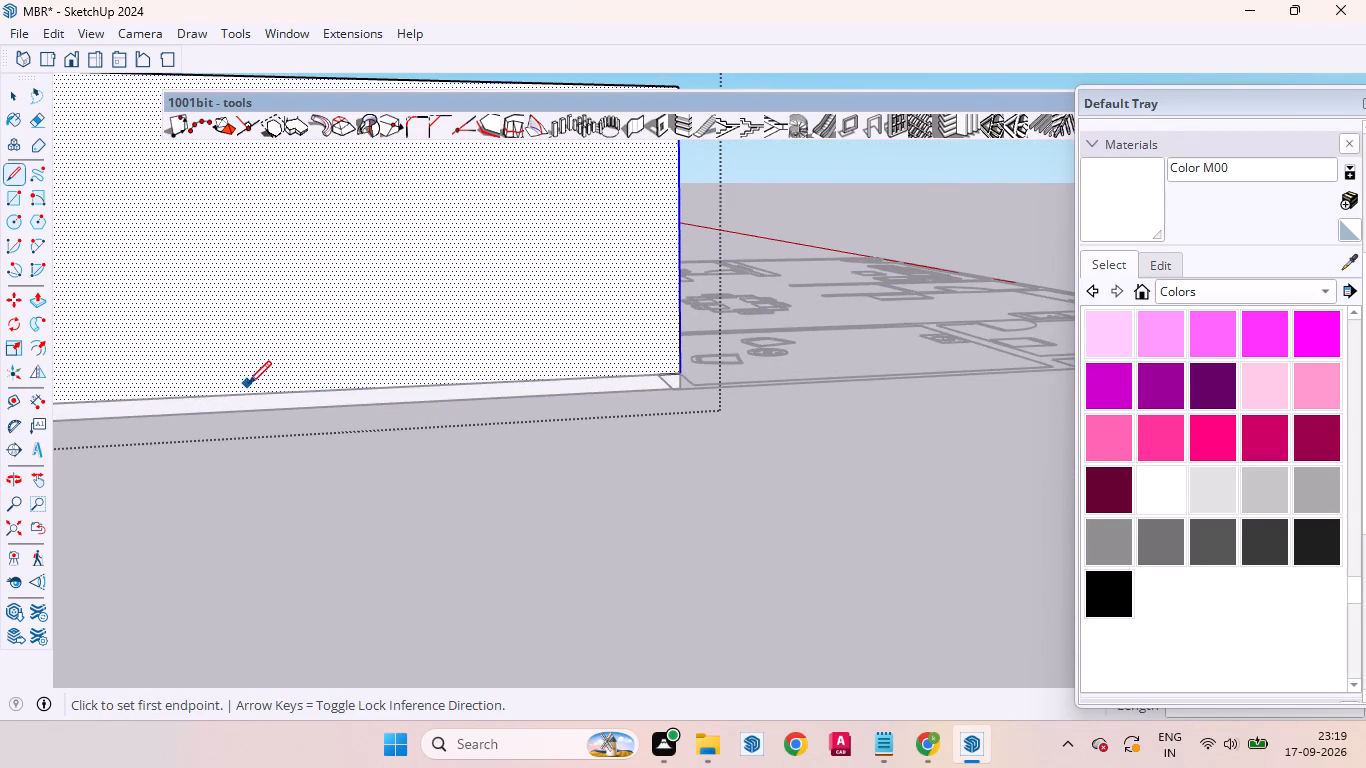
{"action": "scroll", "coordinate": [327, 385], "scroll_direction": "down", "scroll_amount": 7}
{"action": "scroll", "coordinate": [302, 341], "scroll_direction": "up", "scroll_amount": 5}
{"action": "scroll", "coordinate": [278, 371], "scroll_direction": "down", "scroll_amount": 6}
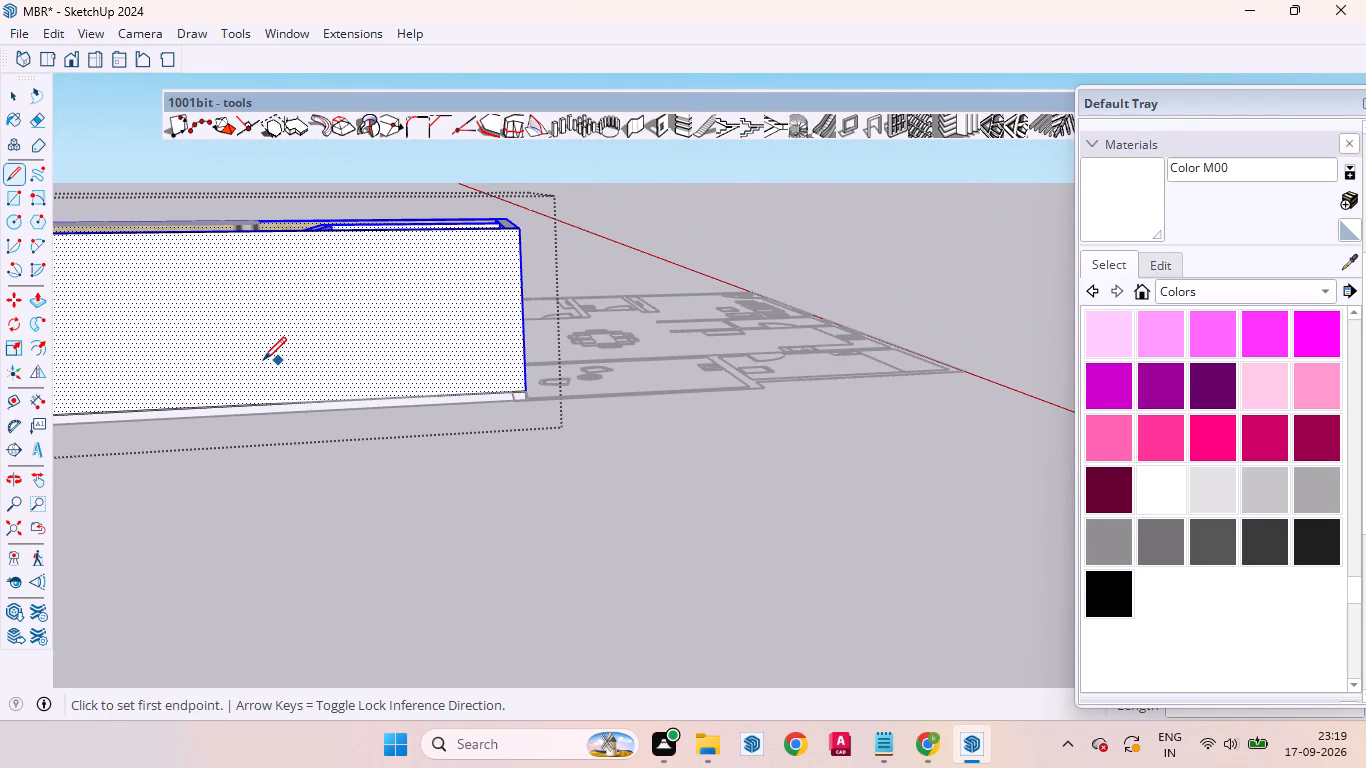
{"action": "scroll", "coordinate": [299, 234], "scroll_direction": "up", "scroll_amount": 6}
{"action": "left_click", "coordinate": [301, 233]}
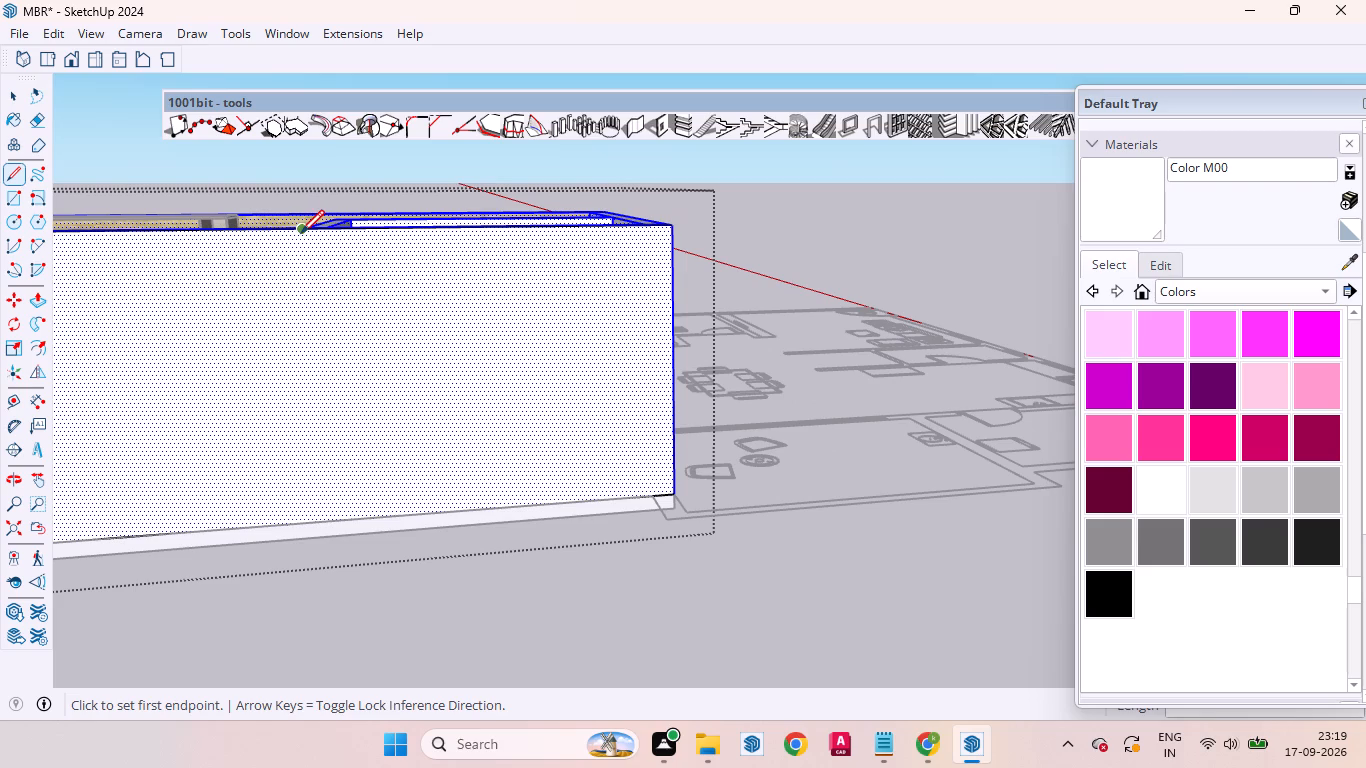
{"action": "left_click", "coordinate": [325, 520]}
{"action": "scroll", "coordinate": [386, 404], "scroll_direction": "down", "scroll_amount": 6}
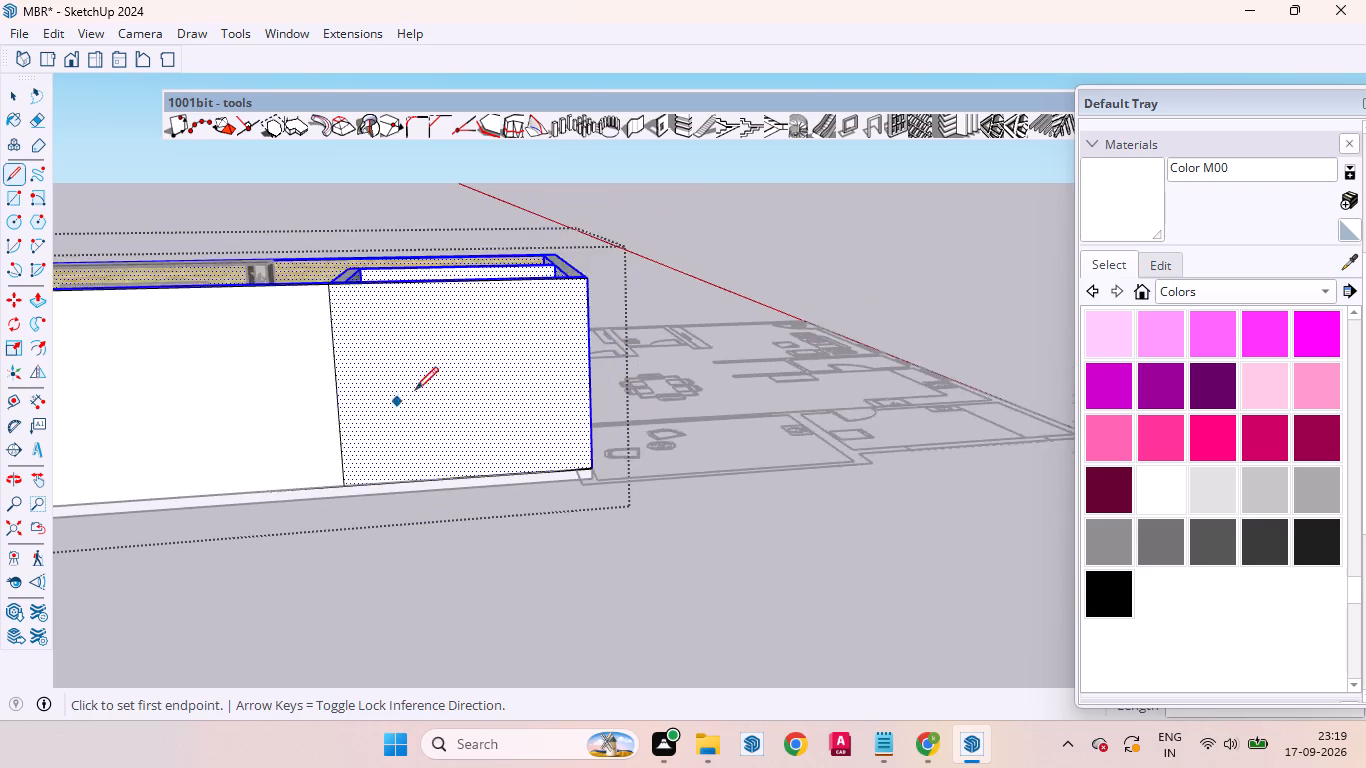
{"action": "scroll", "coordinate": [415, 390], "scroll_direction": "down", "scroll_amount": 7}
{"action": "key", "text": "space"}
{"action": "left_click", "coordinate": [677, 525]}
Open the wall group and select the long wall's outer face along the bedroom, between the two vertical division lines.
{"action": "scroll", "coordinate": [210, 376], "scroll_direction": "up", "scroll_amount": 1}
{"action": "scroll", "coordinate": [644, 383], "scroll_direction": "down", "scroll_amount": 7}
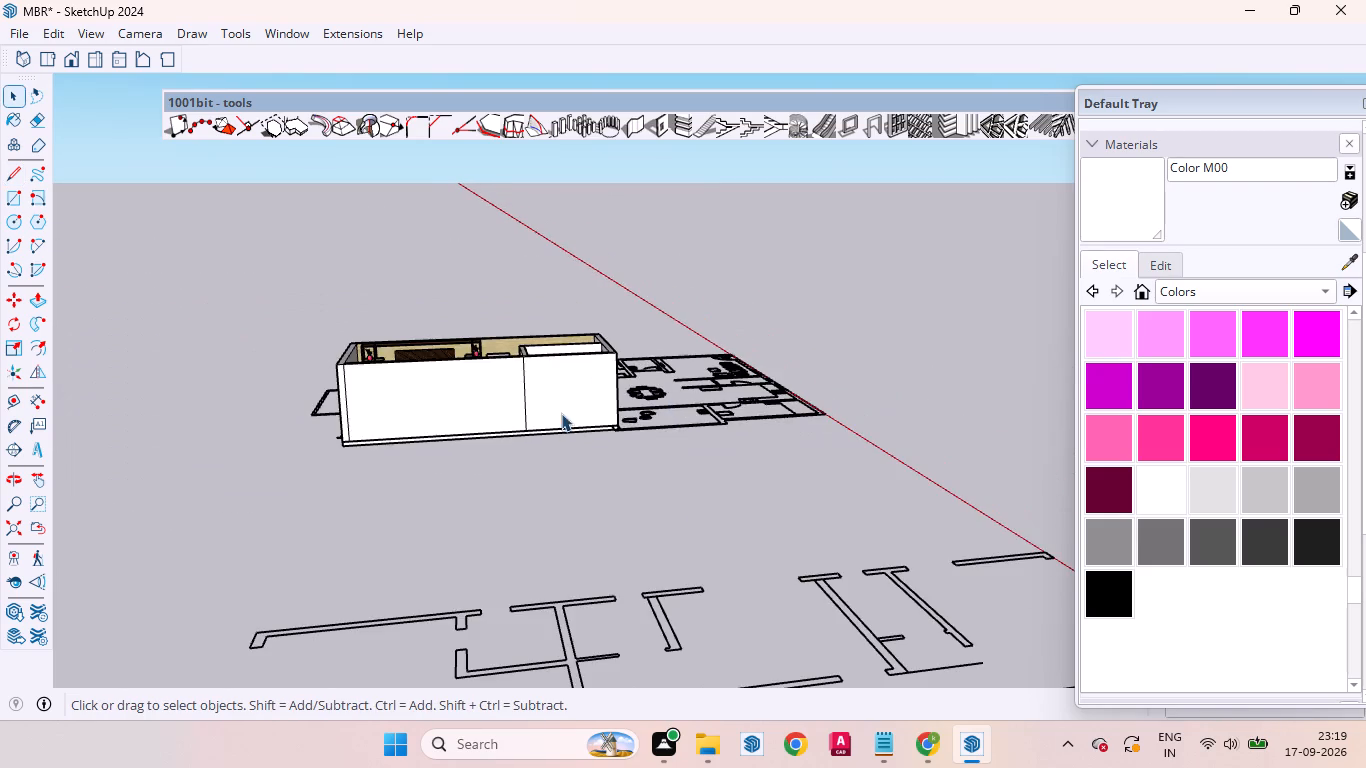
{"action": "scroll", "coordinate": [386, 366], "scroll_direction": "up", "scroll_amount": 6}
{"action": "middle_click_drag", "start_coordinate": [400, 356], "coordinate": [418, 491]}
{"action": "left_click", "coordinate": [415, 502]}
{"action": "left_click", "coordinate": [415, 502]}
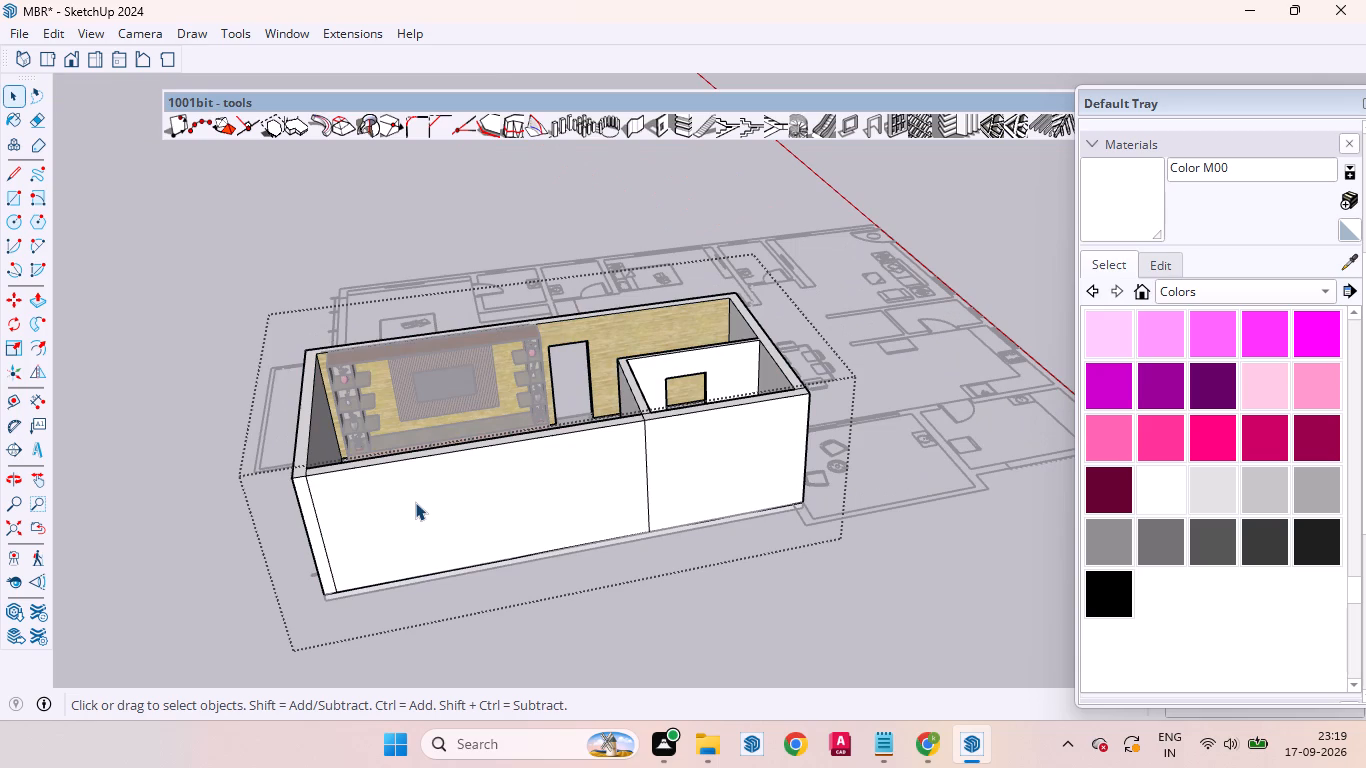
{"action": "triple_click", "coordinate": [415, 502]}
{"action": "triple_click", "coordinate": [415, 502]}
{"action": "double_click", "coordinate": [415, 502]}
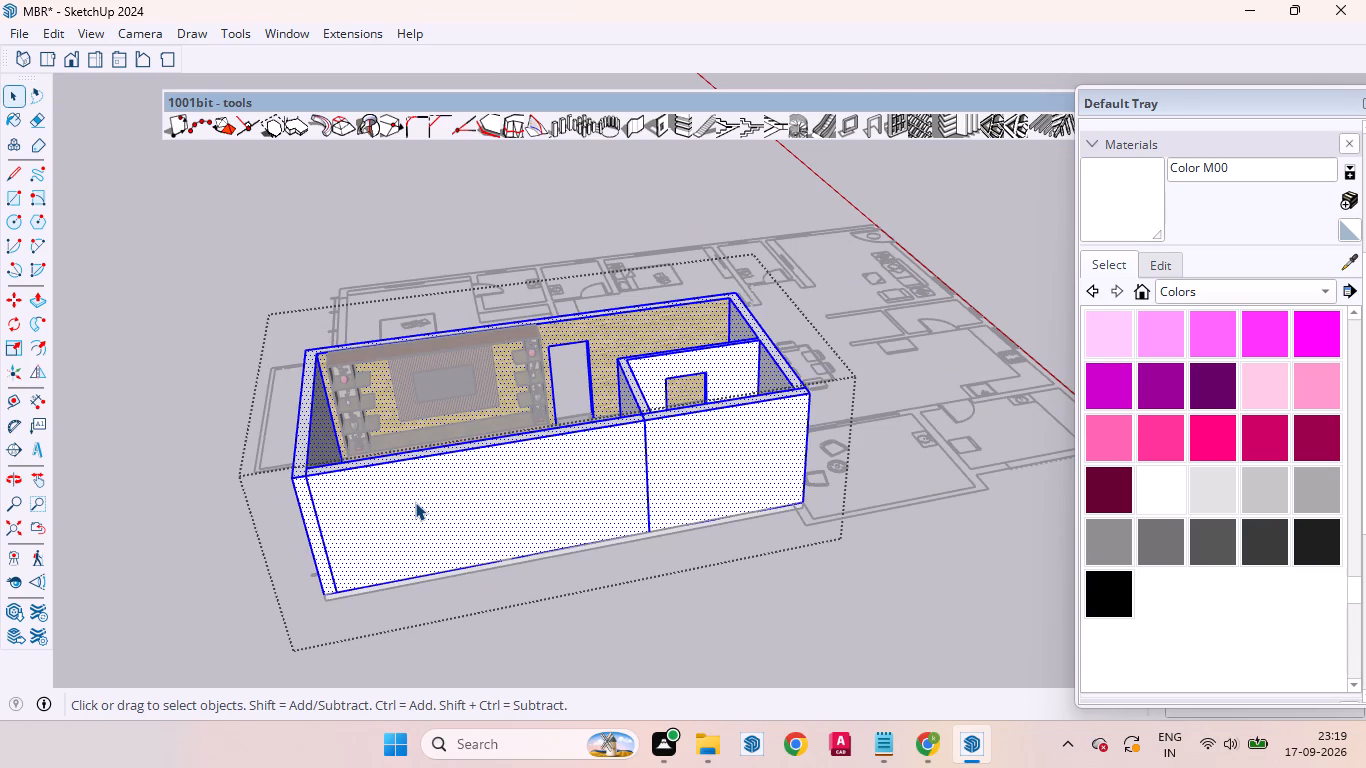
{"action": "scroll", "coordinate": [432, 479], "scroll_direction": "up", "scroll_amount": 7}
{"action": "double_click", "coordinate": [426, 483]}
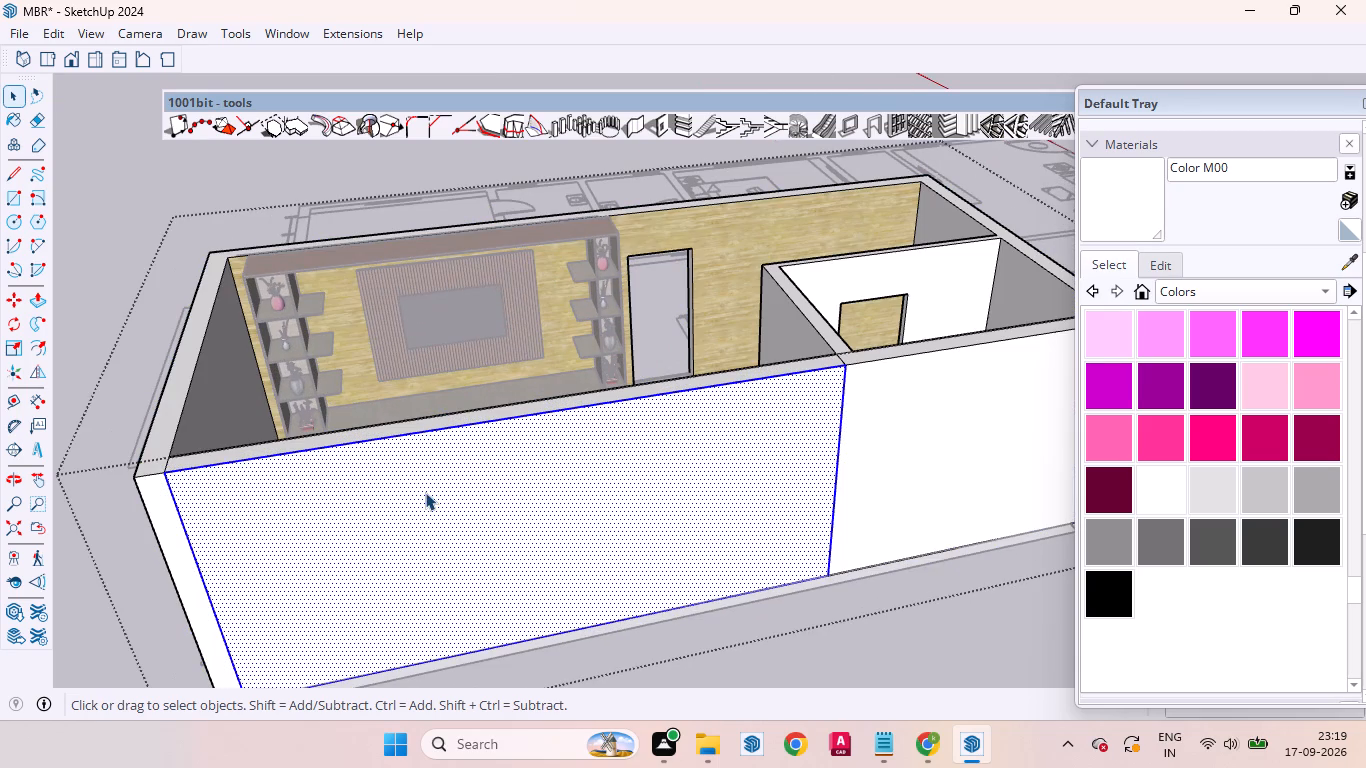
{"action": "left_click", "coordinate": [425, 492]}
{"action": "left_click", "coordinate": [425, 492]}
{"action": "double_click", "coordinate": [425, 492]}
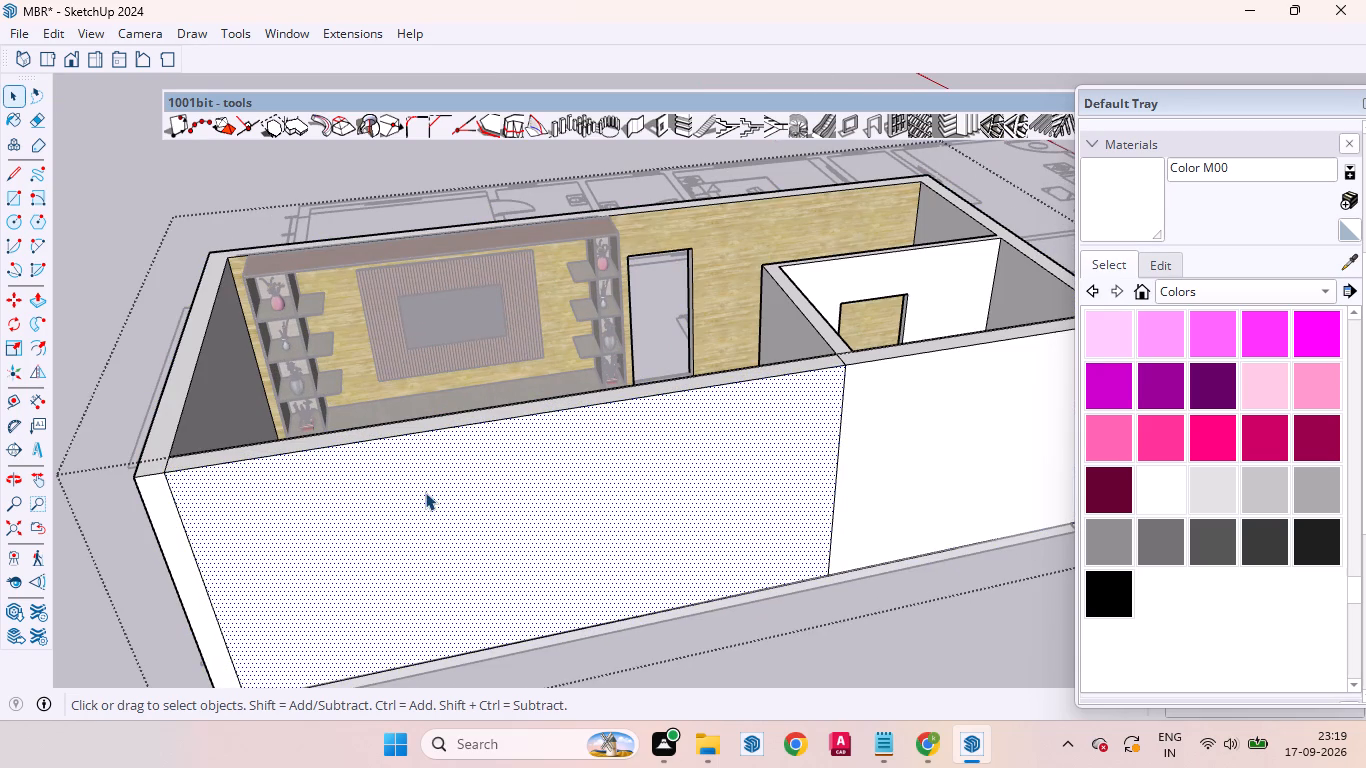
Examine the selected bedroom section of the long wall from above, from outside and from below its base.
{"action": "scroll", "coordinate": [251, 452], "scroll_direction": "up", "scroll_amount": 1}
{"action": "middle_click_drag", "start_coordinate": [251, 452], "coordinate": [270, 647]}
{"action": "scroll", "coordinate": [283, 334], "scroll_direction": "down", "scroll_amount": 5}
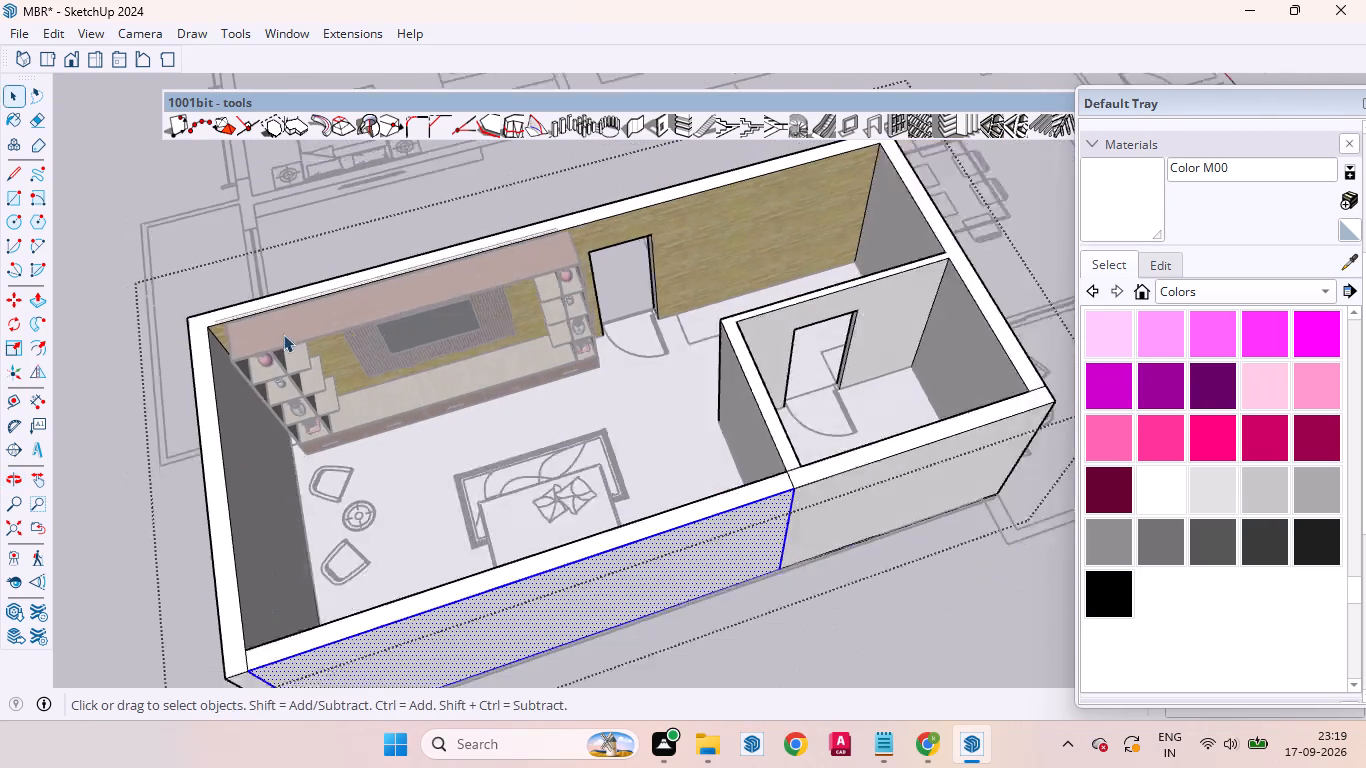
{"action": "scroll", "coordinate": [283, 334], "scroll_direction": "down", "scroll_amount": 2}
{"action": "scroll", "coordinate": [343, 456], "scroll_direction": "up", "scroll_amount": 7}
{"action": "scroll", "coordinate": [280, 402], "scroll_direction": "down", "scroll_amount": 7}
{"action": "scroll", "coordinate": [500, 508], "scroll_direction": "up", "scroll_amount": 1}
{"action": "middle_click_drag", "start_coordinate": [505, 528], "coordinate": [365, 288]}
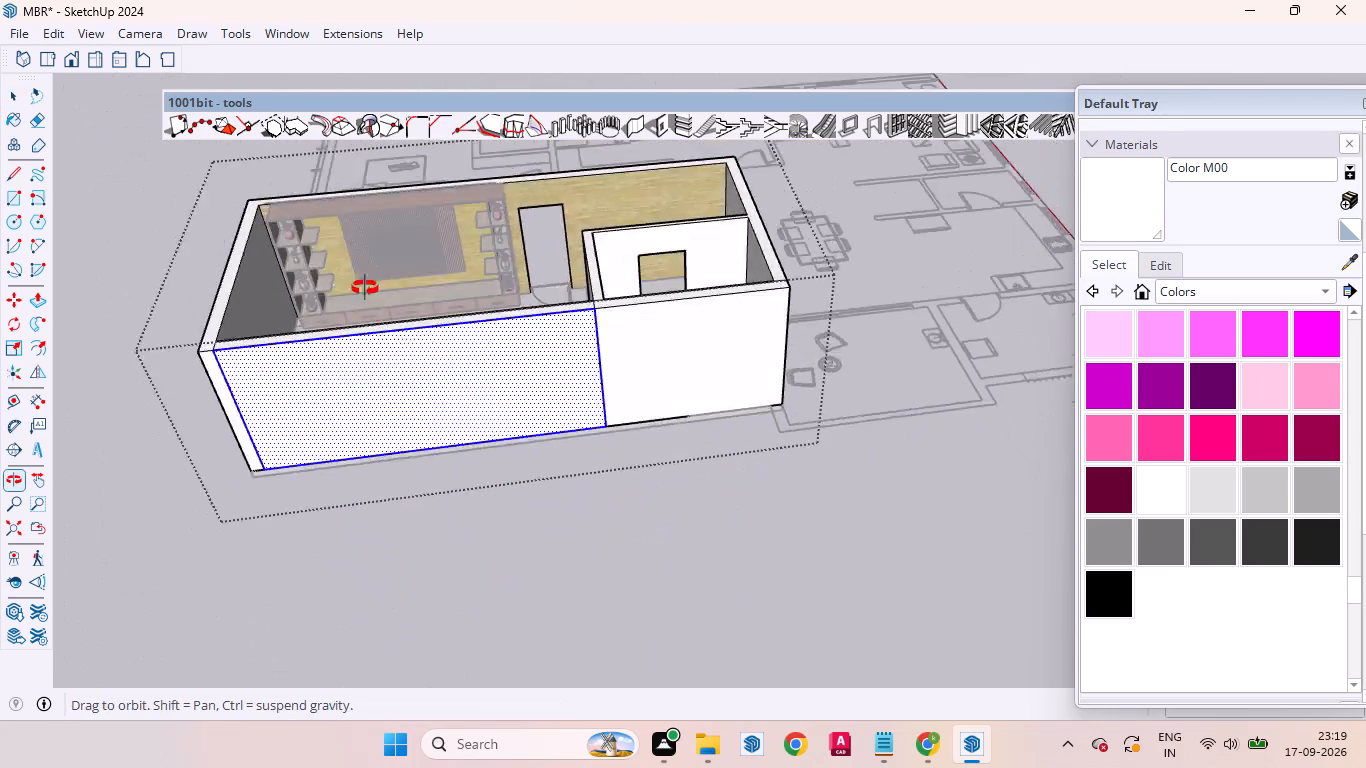
{"action": "middle_click_drag", "start_coordinate": [365, 288], "coordinate": [354, 260]}
{"action": "scroll", "coordinate": [473, 297], "scroll_direction": "up", "scroll_amount": 7}
{"action": "scroll", "coordinate": [575, 393], "scroll_direction": "up", "scroll_amount": 5}
{"action": "middle_click_drag", "start_coordinate": [642, 492], "coordinate": [621, 253]}
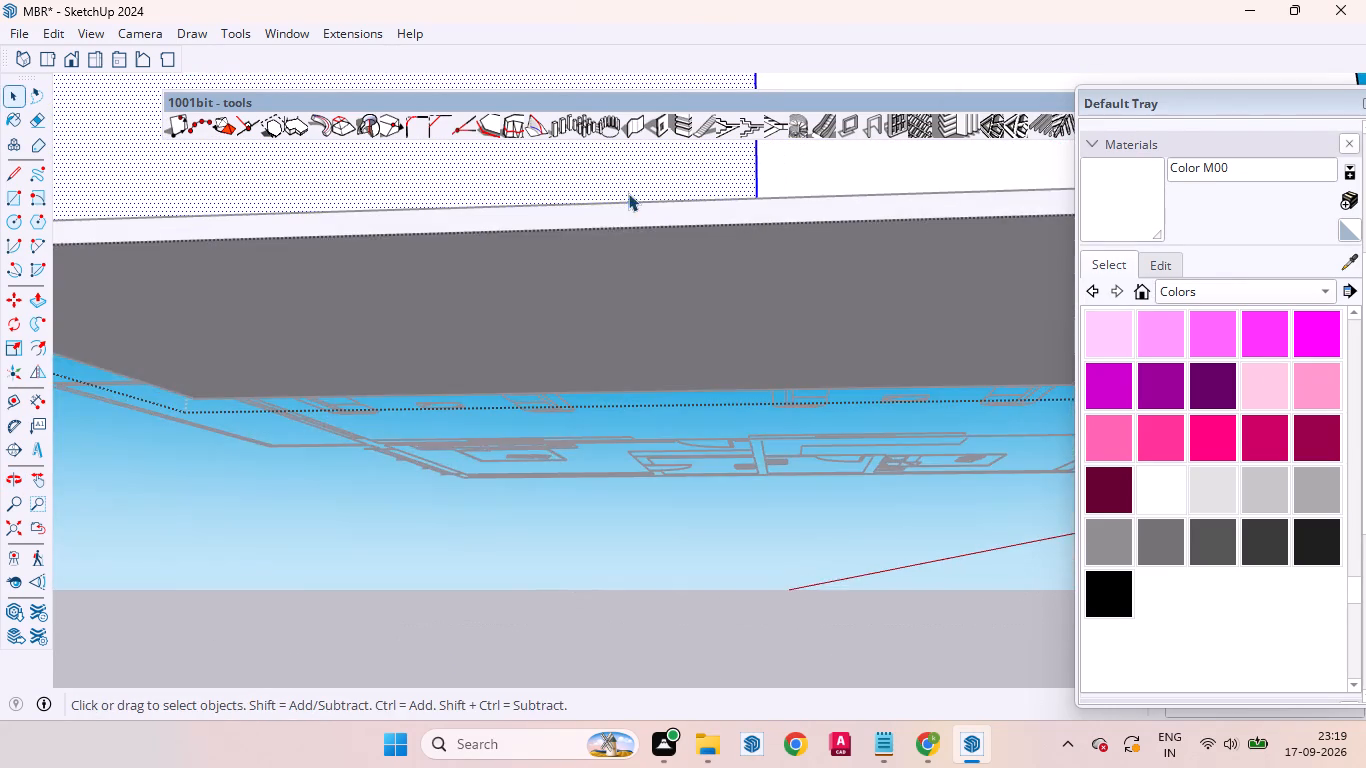
{"action": "scroll", "coordinate": [760, 176], "scroll_direction": "up", "scroll_amount": 7}
{"action": "scroll", "coordinate": [467, 319], "scroll_direction": "down", "scroll_amount": 5}
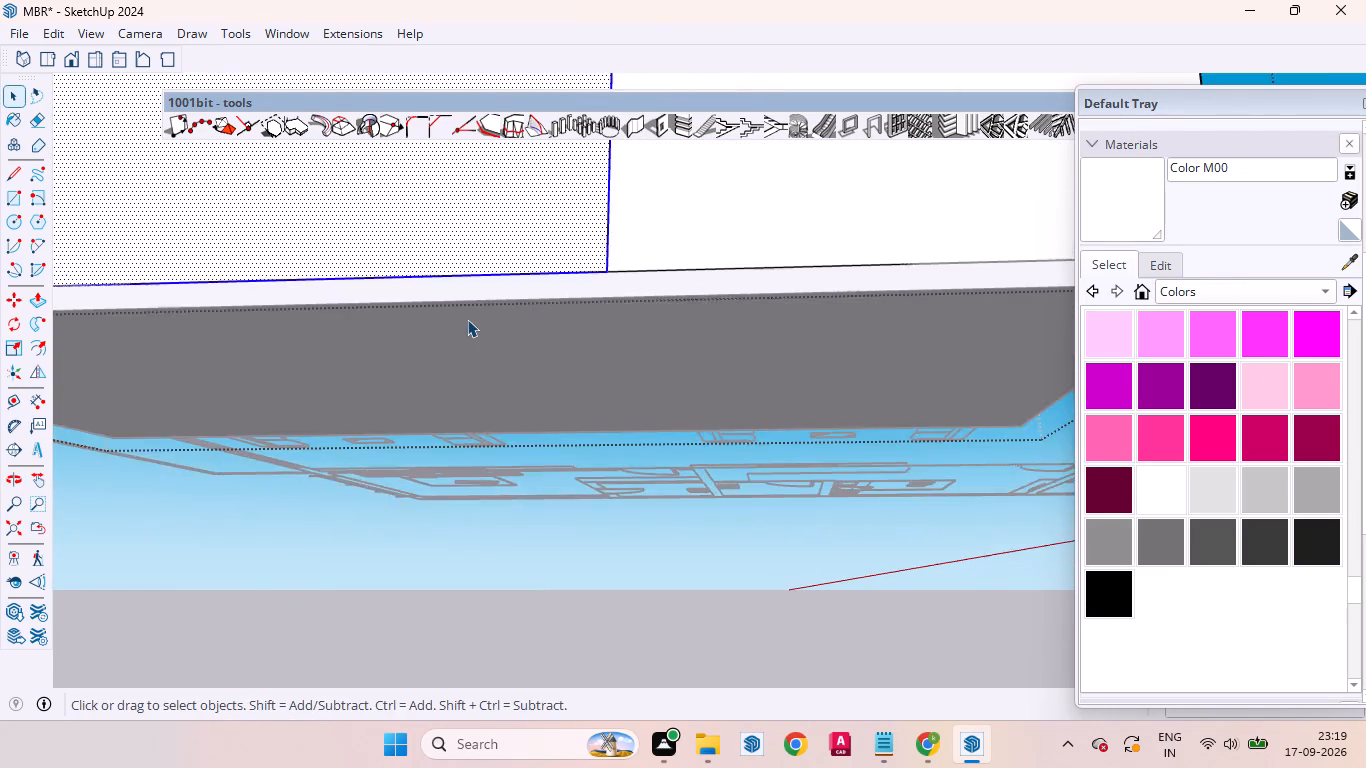
{"action": "scroll", "coordinate": [467, 319], "scroll_direction": "down", "scroll_amount": 15}
{"action": "scroll", "coordinate": [360, 341], "scroll_direction": "up", "scroll_amount": 1}
{"action": "middle_click_drag", "start_coordinate": [360, 341], "coordinate": [469, 520]}
{"action": "scroll", "coordinate": [469, 404], "scroll_direction": "up", "scroll_amount": 8}
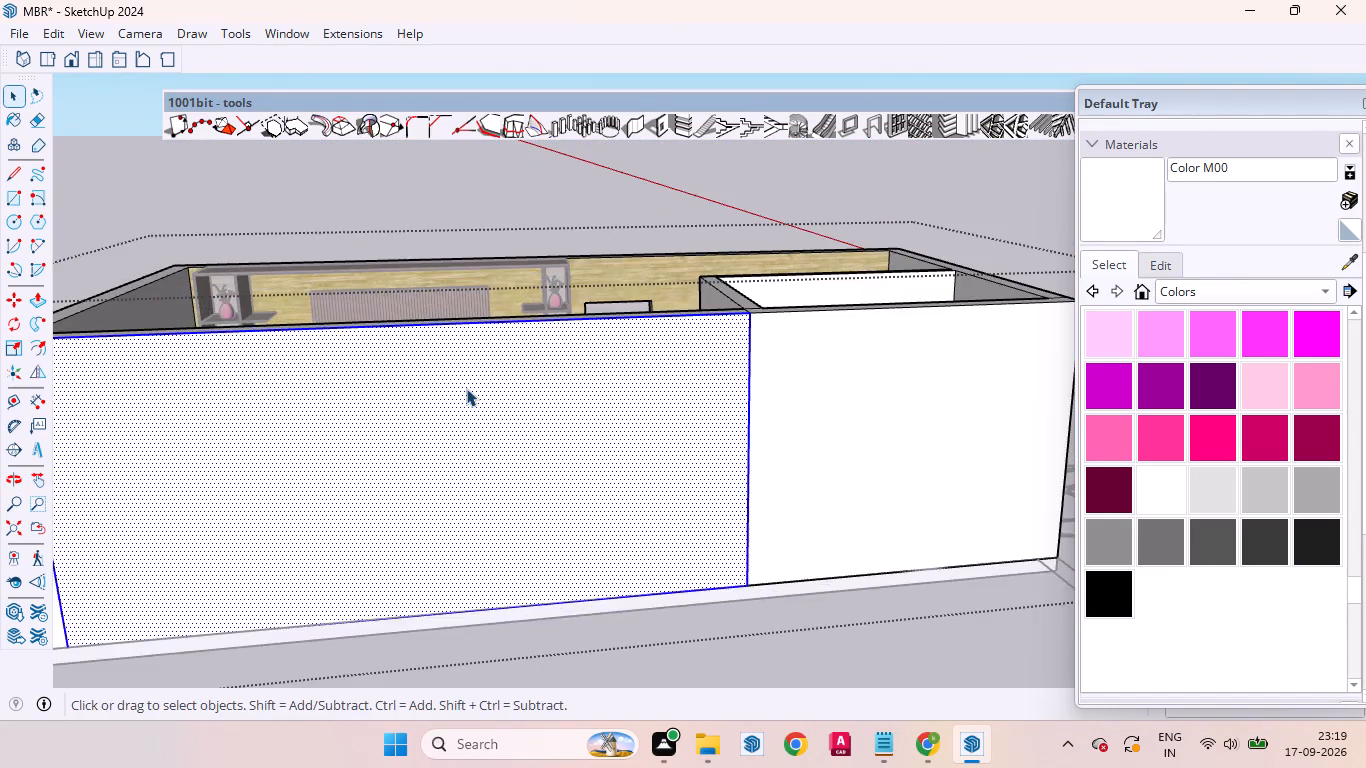
{"action": "scroll", "coordinate": [466, 388], "scroll_direction": "down", "scroll_amount": 2}
{"action": "scroll", "coordinate": [466, 388], "scroll_direction": "up", "scroll_amount": 1}
{"action": "scroll", "coordinate": [466, 388], "scroll_direction": "down", "scroll_amount": 3}
{"action": "scroll", "coordinate": [395, 387], "scroll_direction": "up", "scroll_amount": 5}
{"action": "scroll", "coordinate": [410, 432], "scroll_direction": "down", "scroll_amount": 6}
{"action": "scroll", "coordinate": [406, 449], "scroll_direction": "up", "scroll_amount": 1}
{"action": "middle_click_drag", "start_coordinate": [406, 449], "coordinate": [433, 583]}
{"action": "middle_click_drag", "start_coordinate": [433, 583], "coordinate": [339, 564]}
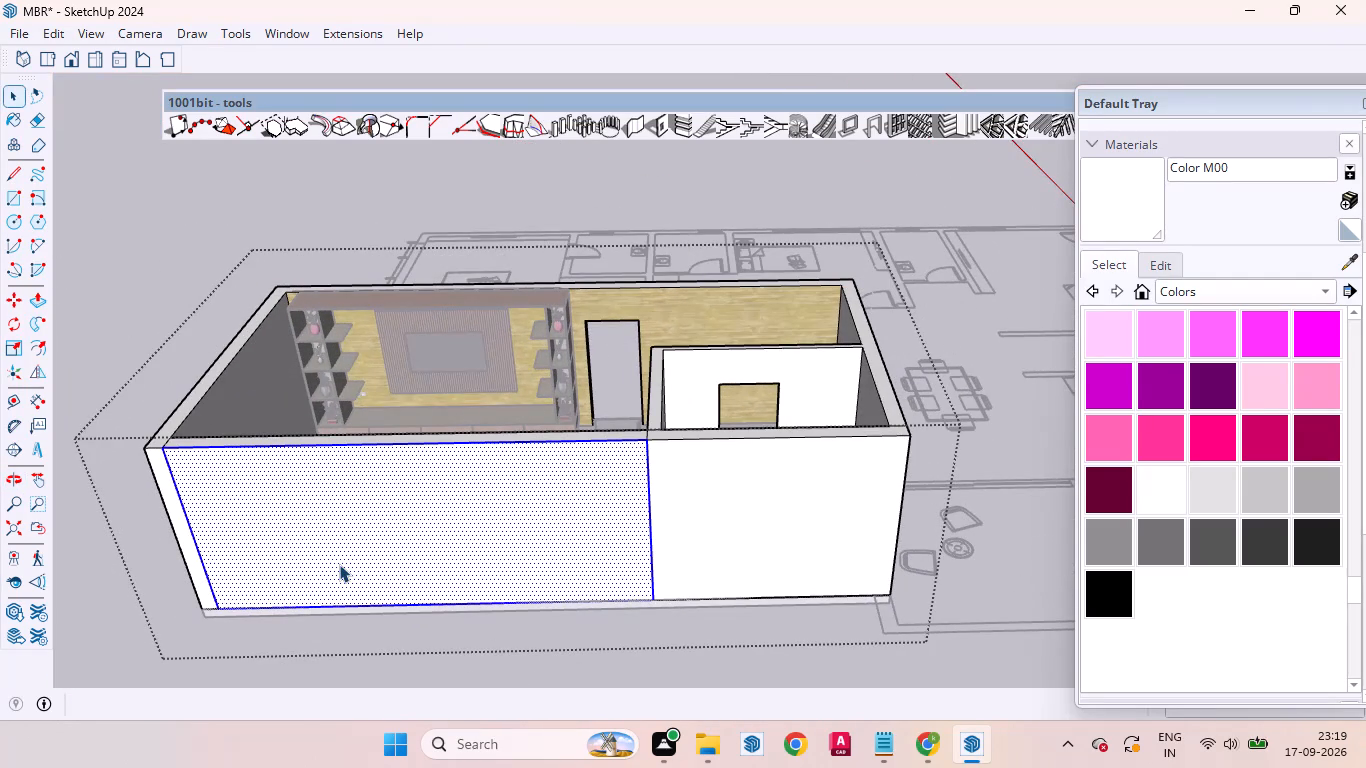
Hide the outer face and the inner face of the long wall's bedroom section.
{"action": "right_click", "coordinate": [374, 515]}
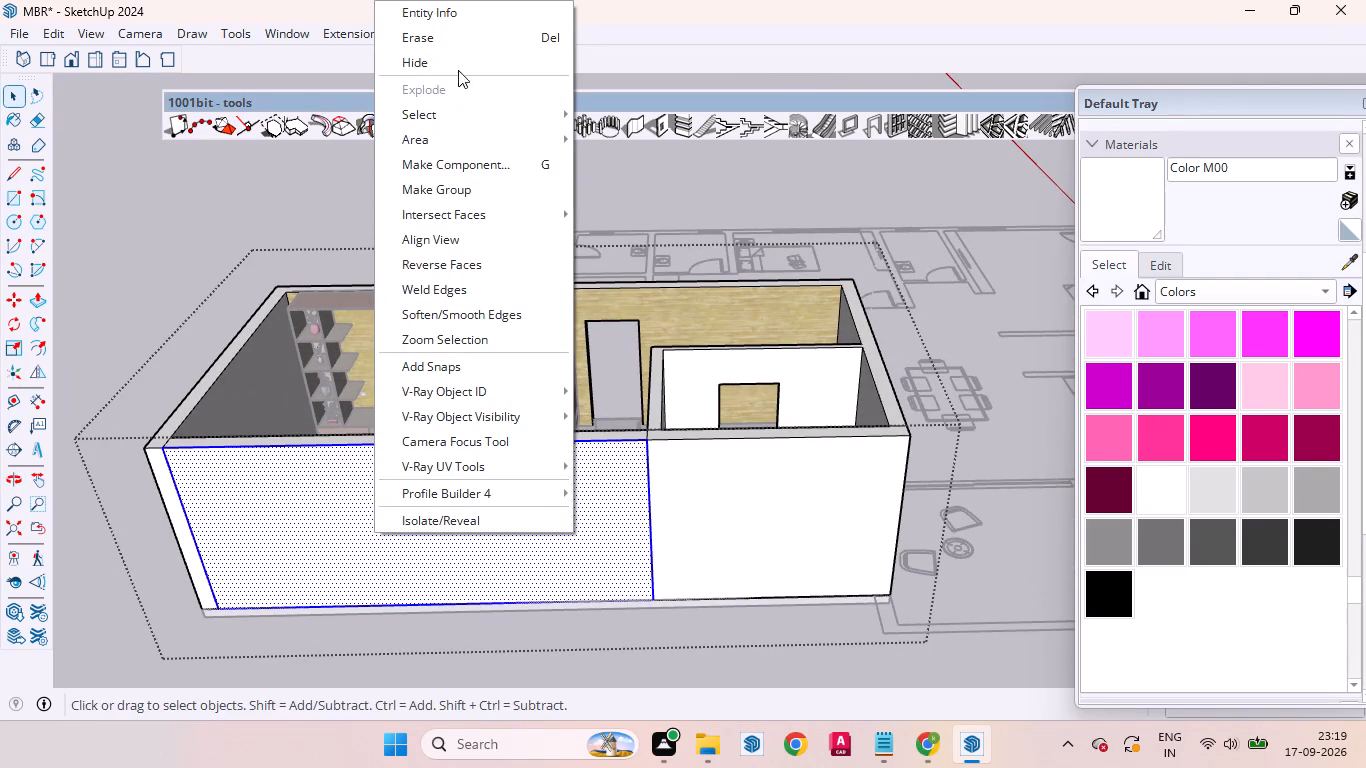
{"action": "left_click", "coordinate": [435, 71]}
{"action": "left_click", "coordinate": [344, 488]}
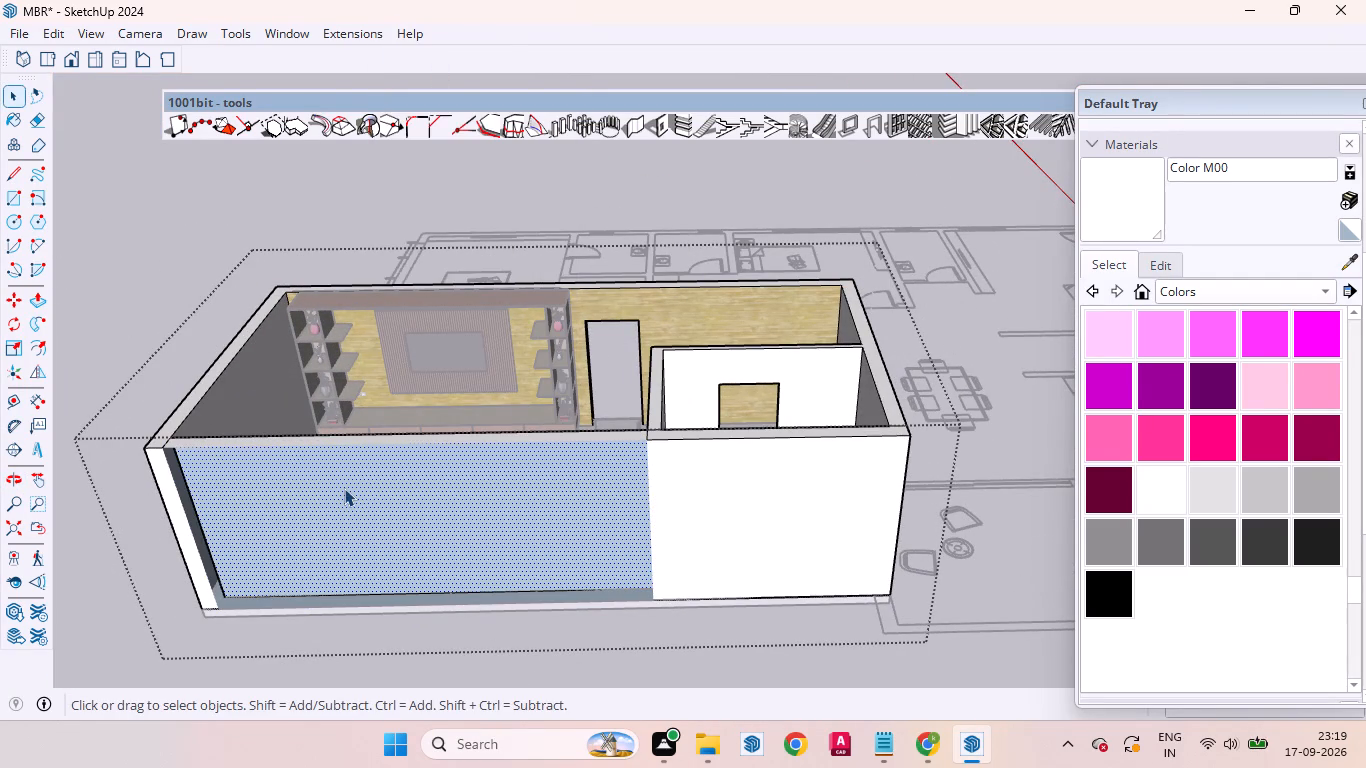
{"action": "right_click", "coordinate": [344, 488]}
{"action": "left_click", "coordinate": [415, 72]}
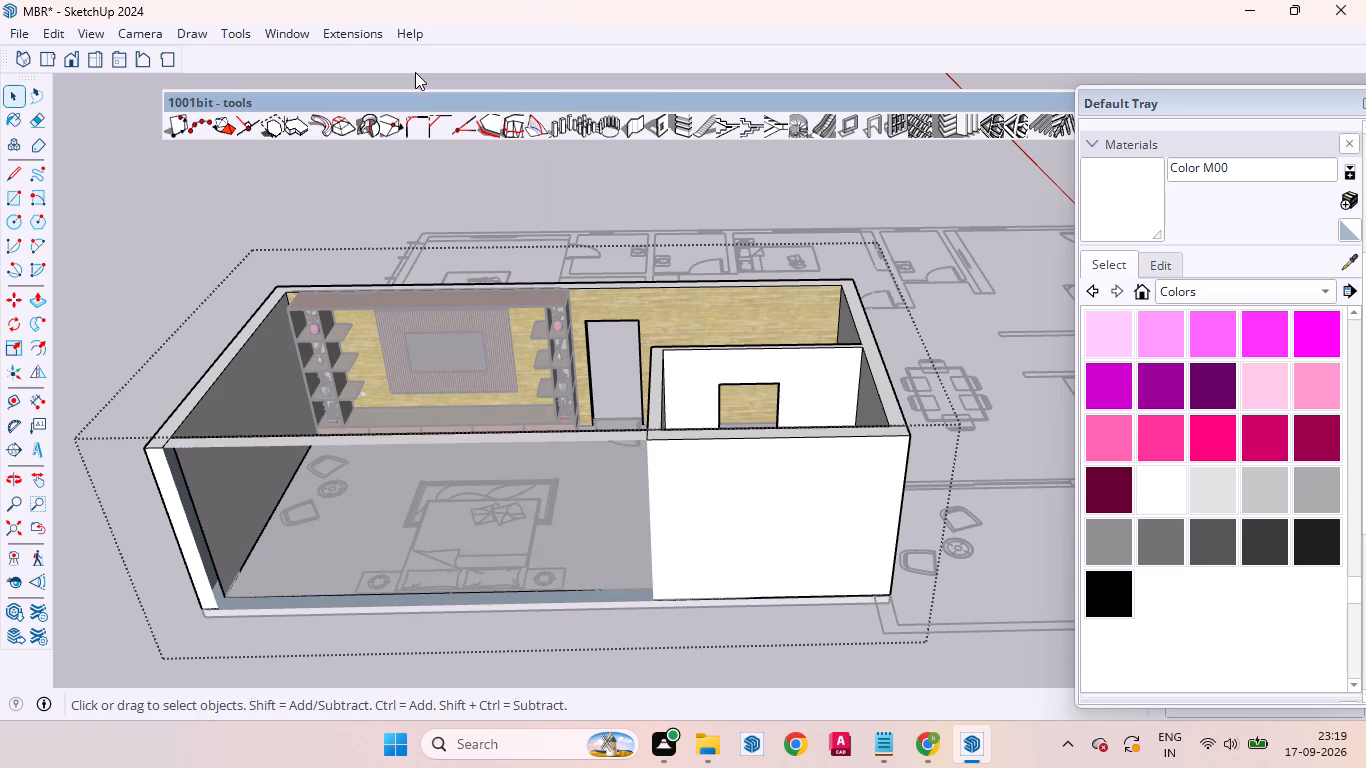
Close the wall group and examine the TV unit, bedroom door and remaining top strip through the opened long wall.
{"action": "middle_click_drag", "start_coordinate": [391, 516], "coordinate": [393, 351]}
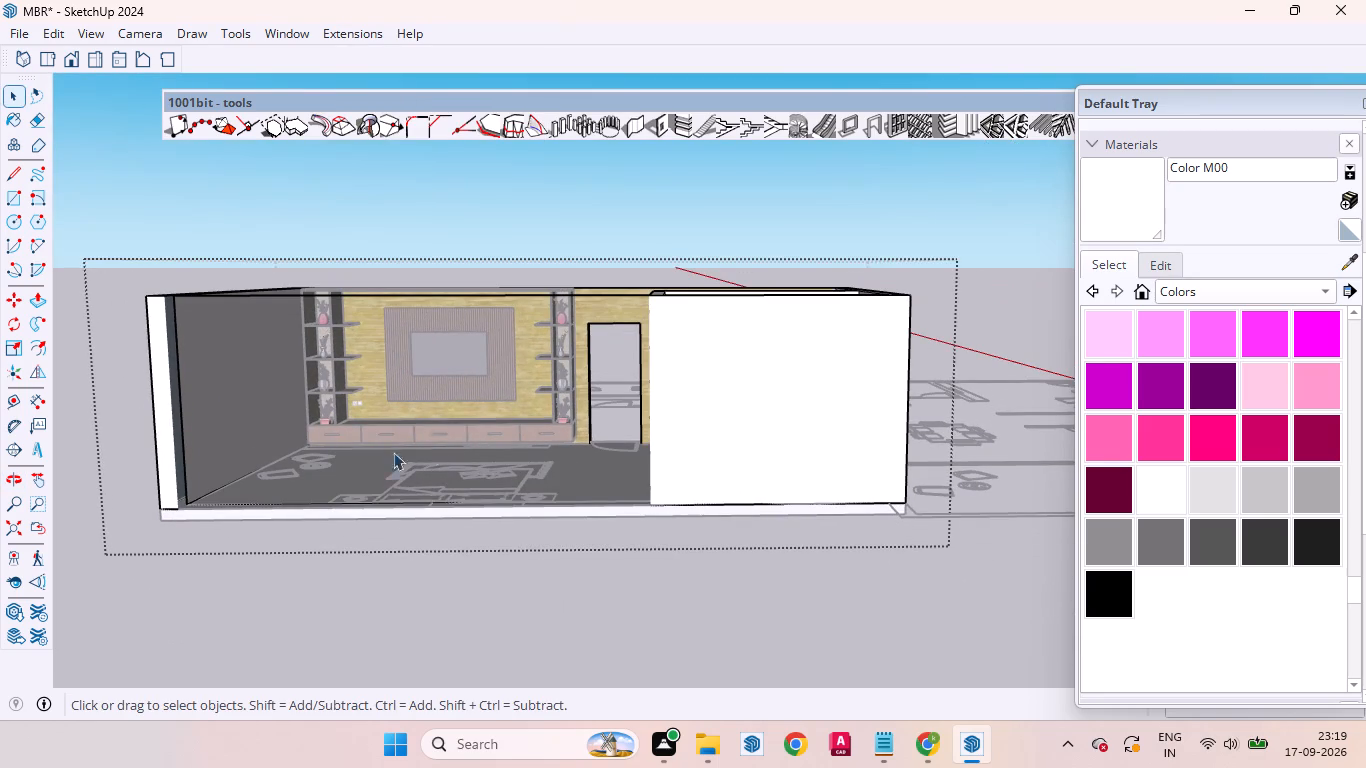
{"action": "scroll", "coordinate": [311, 402], "scroll_direction": "up", "scroll_amount": 6}
{"action": "left_click", "coordinate": [502, 479]}
{"action": "scroll", "coordinate": [423, 402], "scroll_direction": "down", "scroll_amount": 1}
{"action": "scroll", "coordinate": [425, 408], "scroll_direction": "up", "scroll_amount": 1}
{"action": "scroll", "coordinate": [426, 415], "scroll_direction": "down", "scroll_amount": 6}
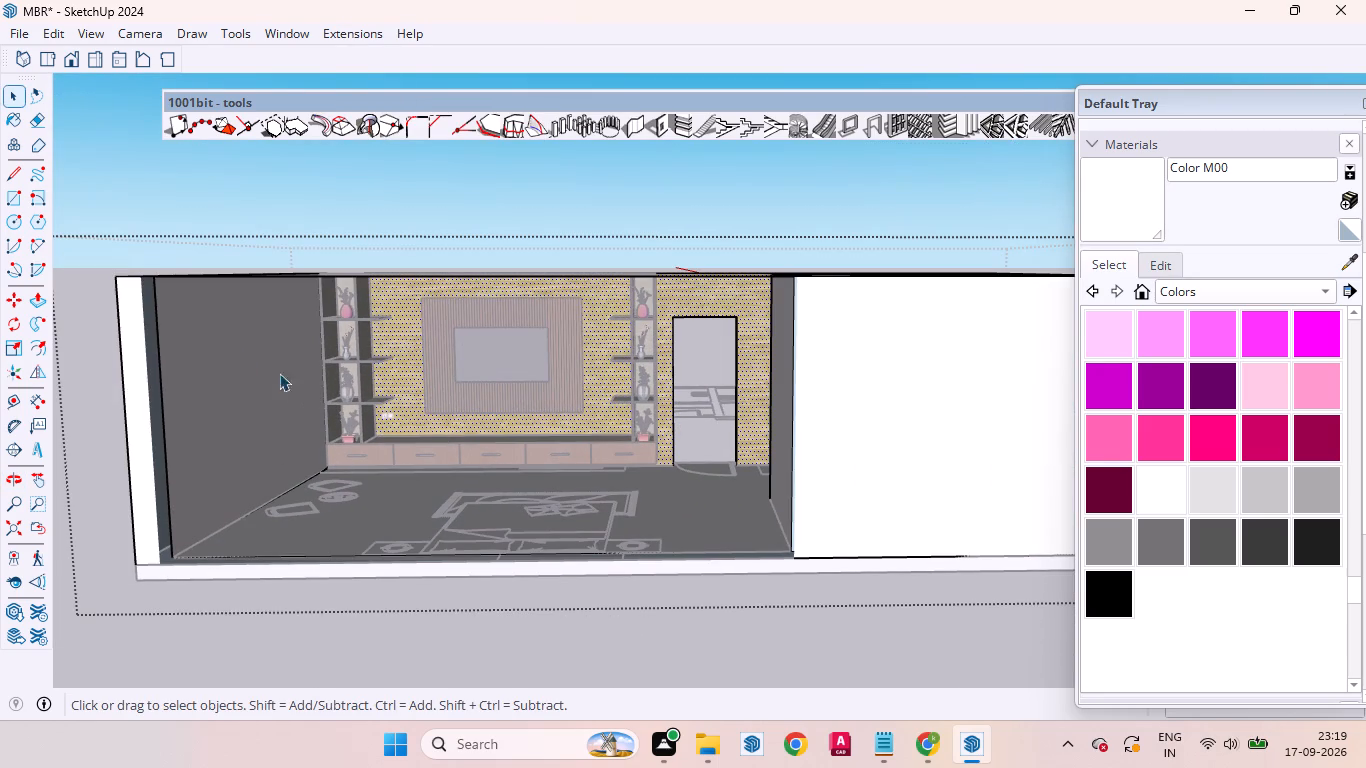
{"action": "left_click", "coordinate": [172, 179]}
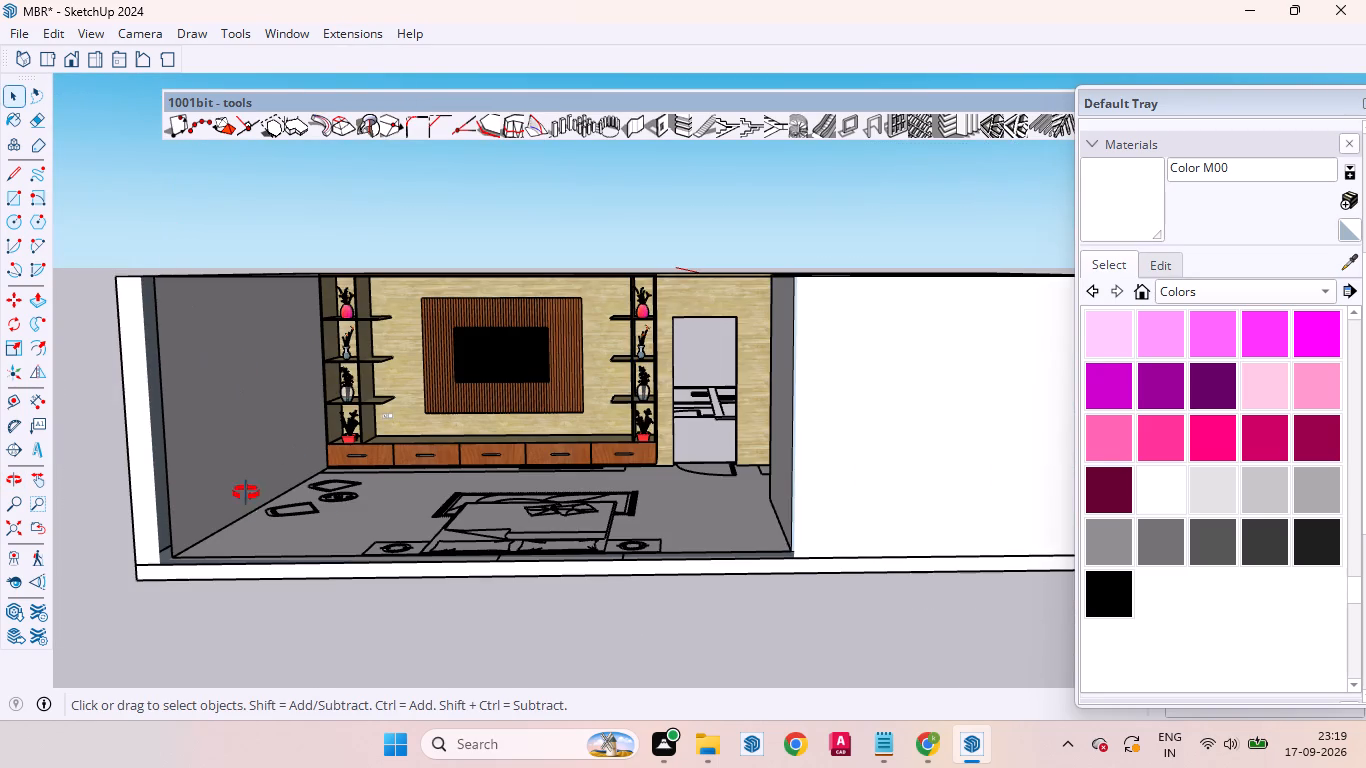
{"action": "middle_click_drag", "start_coordinate": [246, 493], "coordinate": [376, 470]}
{"action": "scroll", "coordinate": [300, 309], "scroll_direction": "down", "scroll_amount": 2}
{"action": "scroll", "coordinate": [300, 309], "scroll_direction": "up", "scroll_amount": 1}
{"action": "scroll", "coordinate": [300, 309], "scroll_direction": "down", "scroll_amount": 4}
{"action": "scroll", "coordinate": [365, 250], "scroll_direction": "up", "scroll_amount": 4}
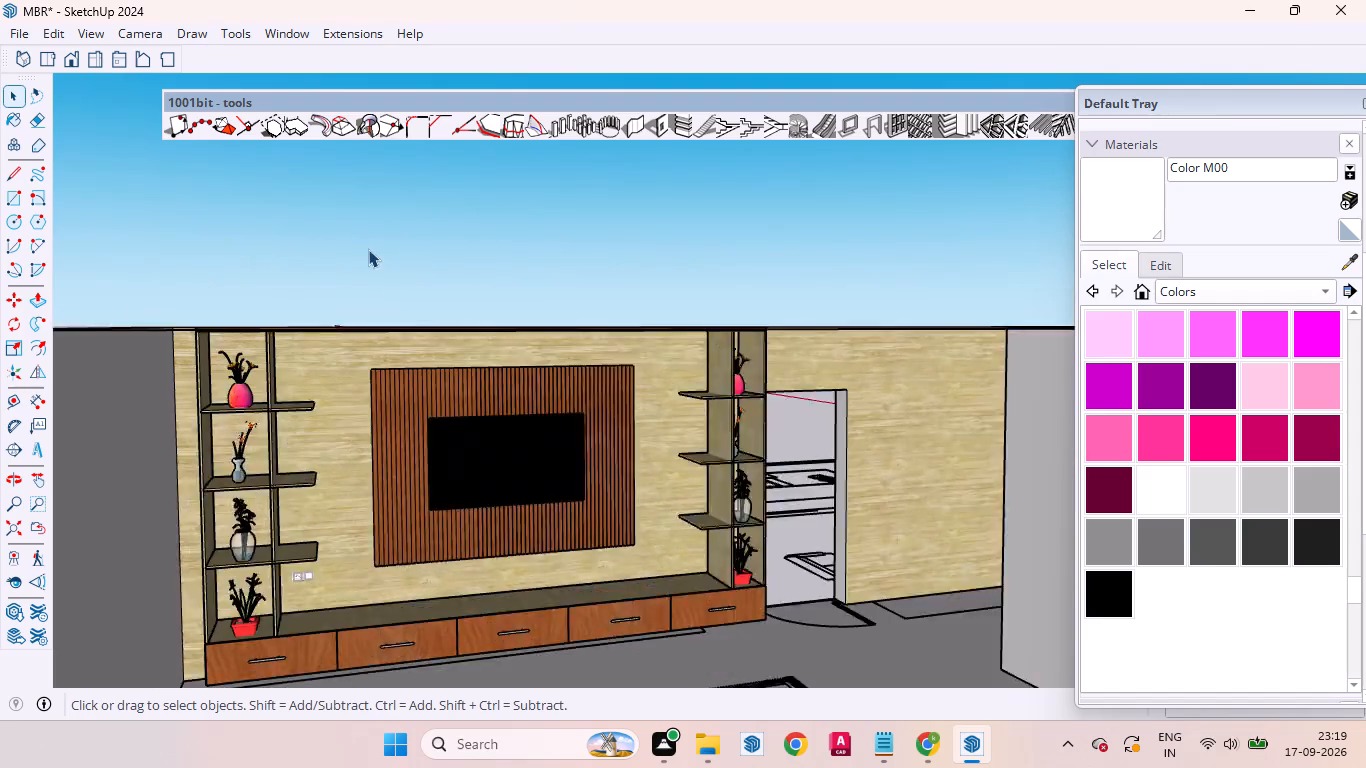
{"action": "scroll", "coordinate": [368, 249], "scroll_direction": "up", "scroll_amount": 2}
{"action": "scroll", "coordinate": [397, 341], "scroll_direction": "down", "scroll_amount": 2}
{"action": "scroll", "coordinate": [366, 276], "scroll_direction": "up", "scroll_amount": 1}
{"action": "scroll", "coordinate": [366, 276], "scroll_direction": "down", "scroll_amount": 5}
{"action": "middle_click_drag", "start_coordinate": [402, 369], "coordinate": [463, 551]}
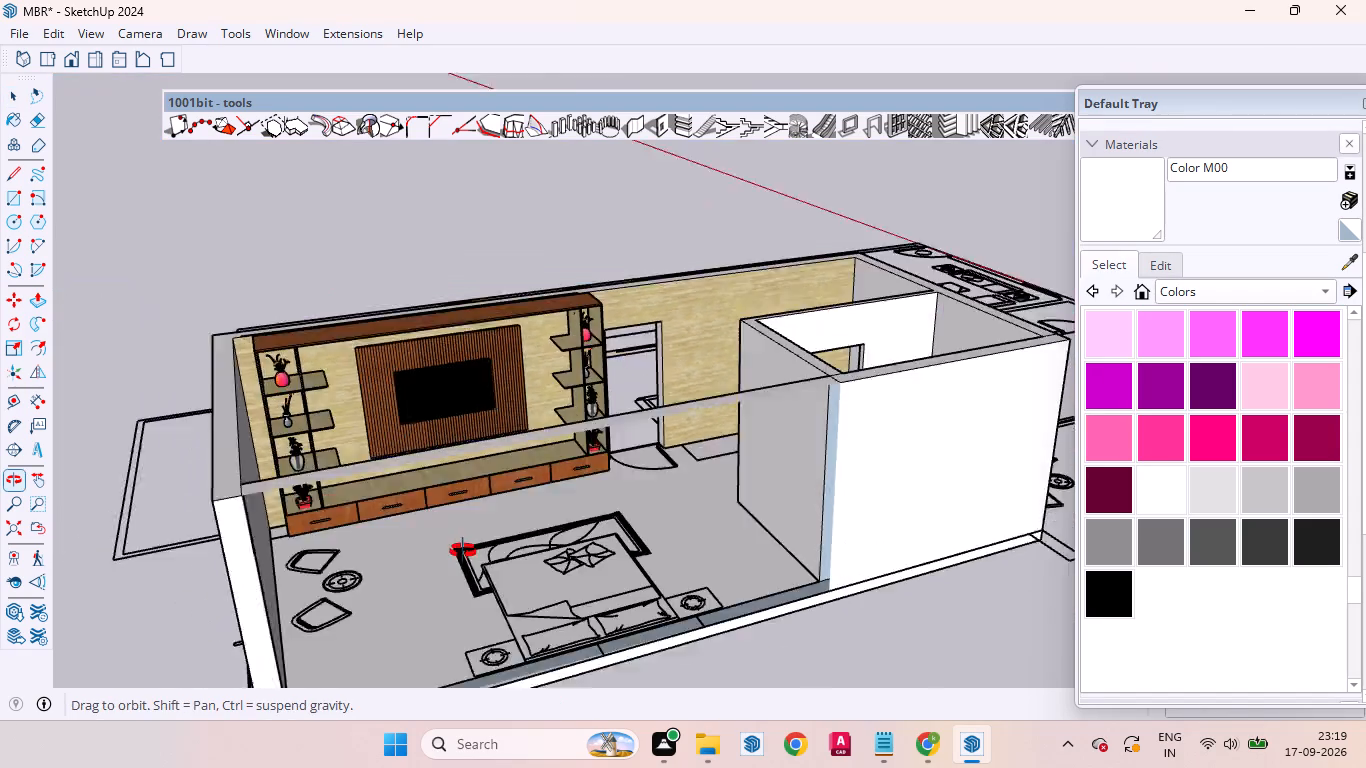
{"action": "middle_click_drag", "start_coordinate": [463, 551], "coordinate": [502, 595]}
{"action": "scroll", "coordinate": [838, 439], "scroll_direction": "up", "scroll_amount": 5}
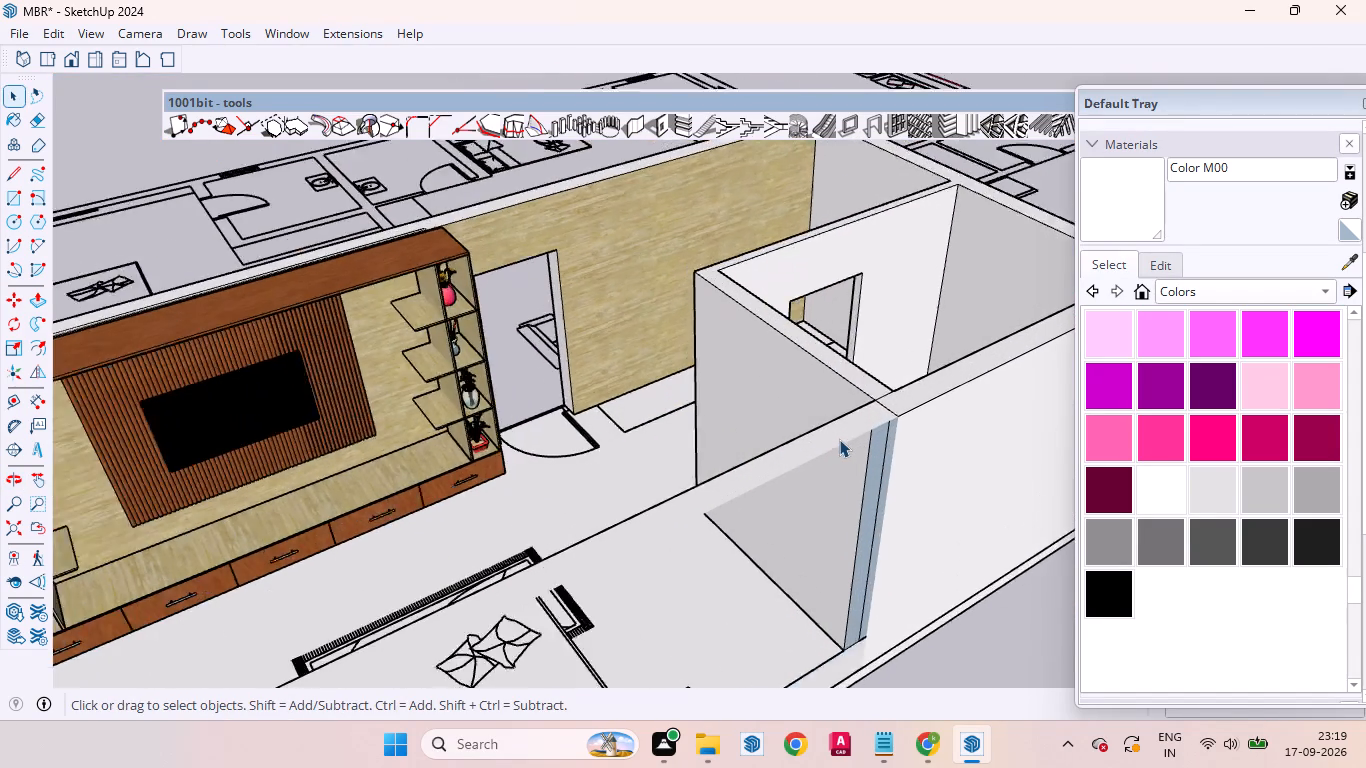
{"action": "scroll", "coordinate": [839, 439], "scroll_direction": "up", "scroll_amount": 8}
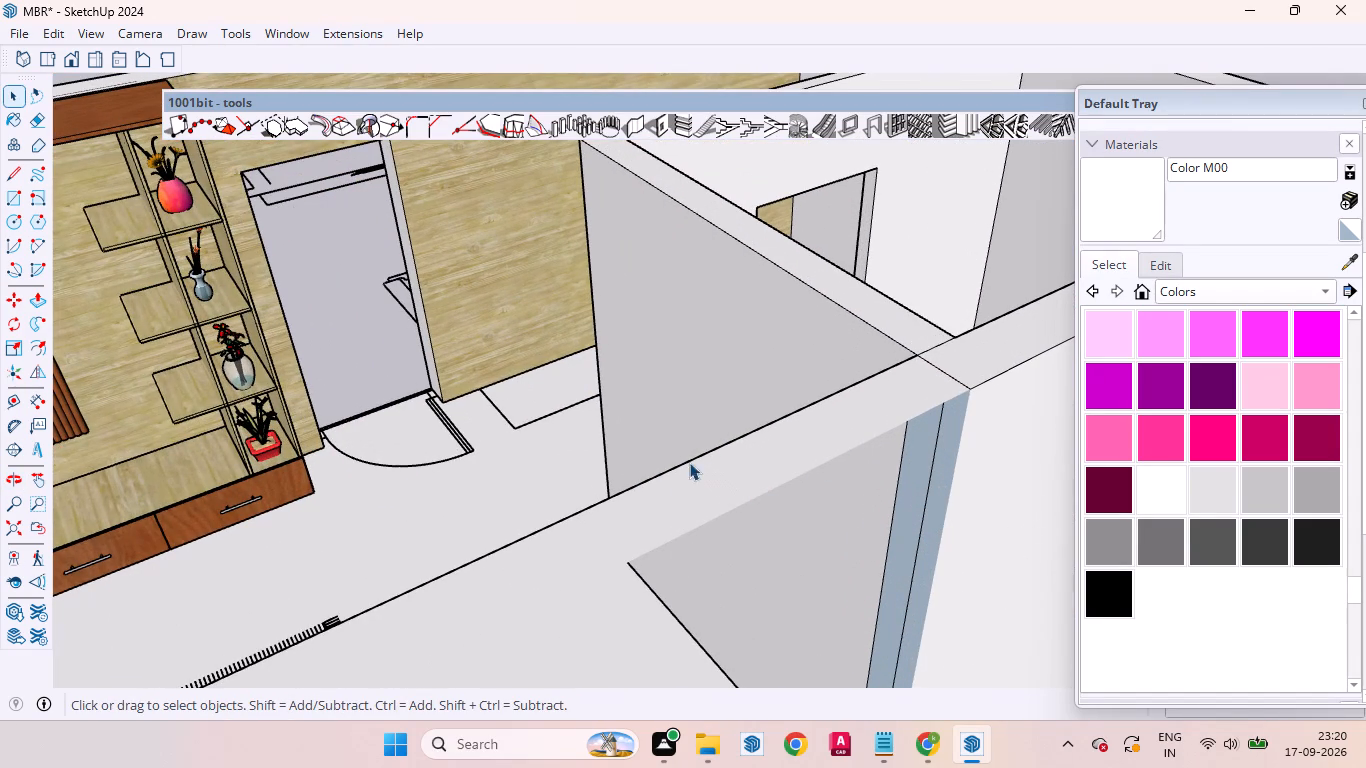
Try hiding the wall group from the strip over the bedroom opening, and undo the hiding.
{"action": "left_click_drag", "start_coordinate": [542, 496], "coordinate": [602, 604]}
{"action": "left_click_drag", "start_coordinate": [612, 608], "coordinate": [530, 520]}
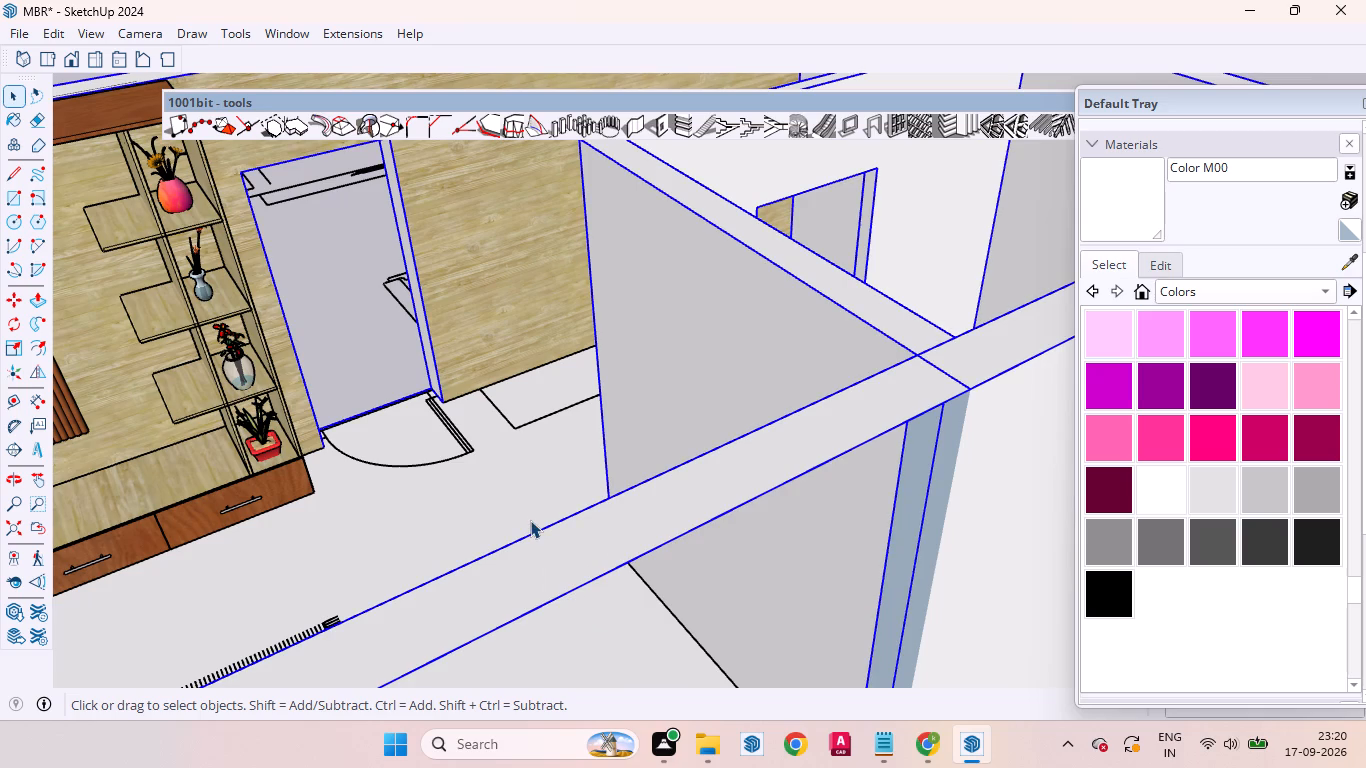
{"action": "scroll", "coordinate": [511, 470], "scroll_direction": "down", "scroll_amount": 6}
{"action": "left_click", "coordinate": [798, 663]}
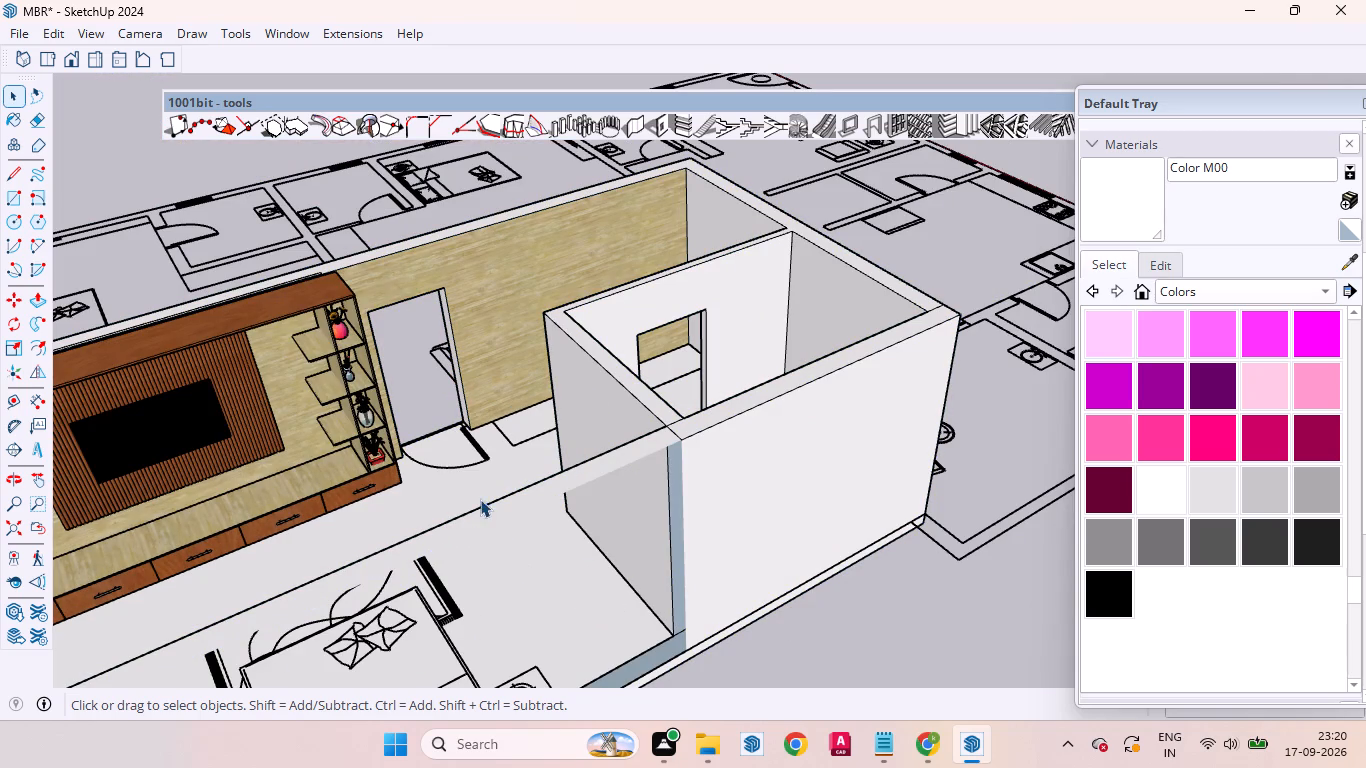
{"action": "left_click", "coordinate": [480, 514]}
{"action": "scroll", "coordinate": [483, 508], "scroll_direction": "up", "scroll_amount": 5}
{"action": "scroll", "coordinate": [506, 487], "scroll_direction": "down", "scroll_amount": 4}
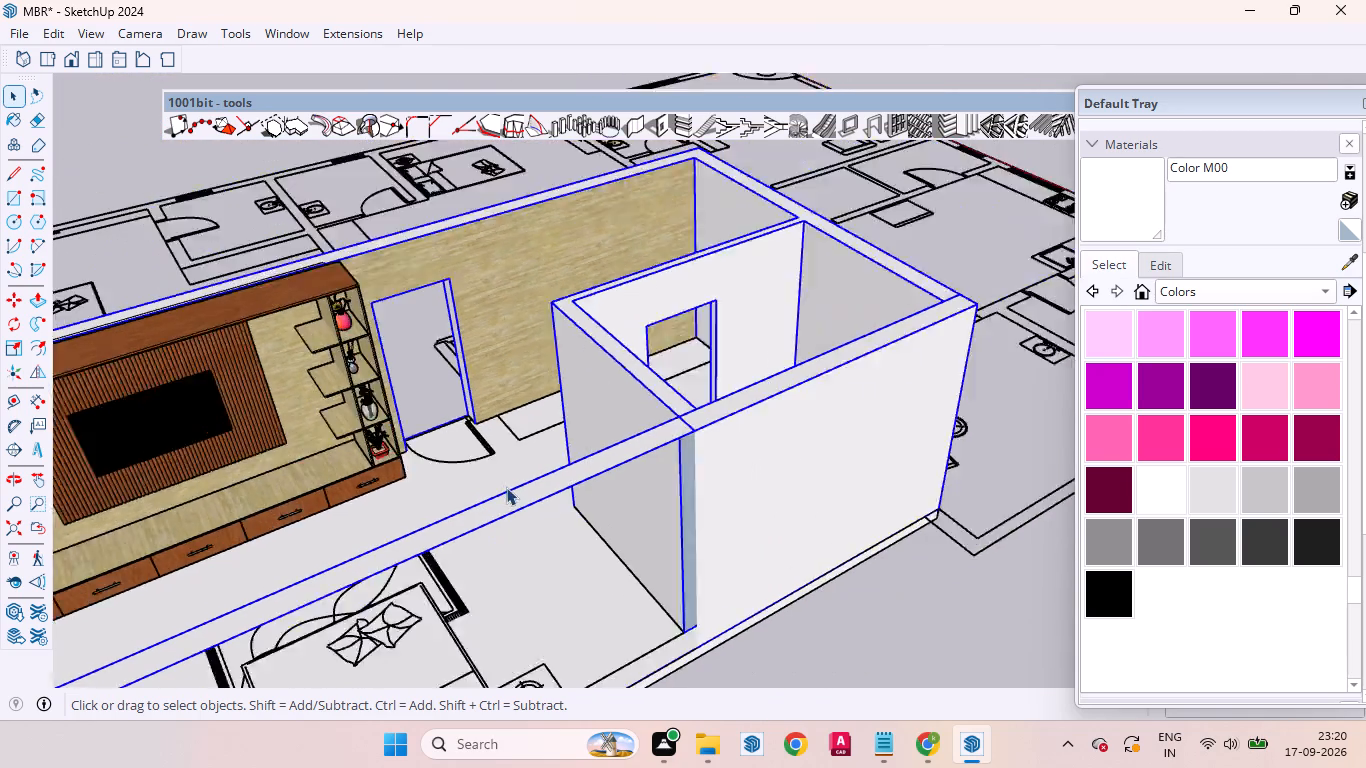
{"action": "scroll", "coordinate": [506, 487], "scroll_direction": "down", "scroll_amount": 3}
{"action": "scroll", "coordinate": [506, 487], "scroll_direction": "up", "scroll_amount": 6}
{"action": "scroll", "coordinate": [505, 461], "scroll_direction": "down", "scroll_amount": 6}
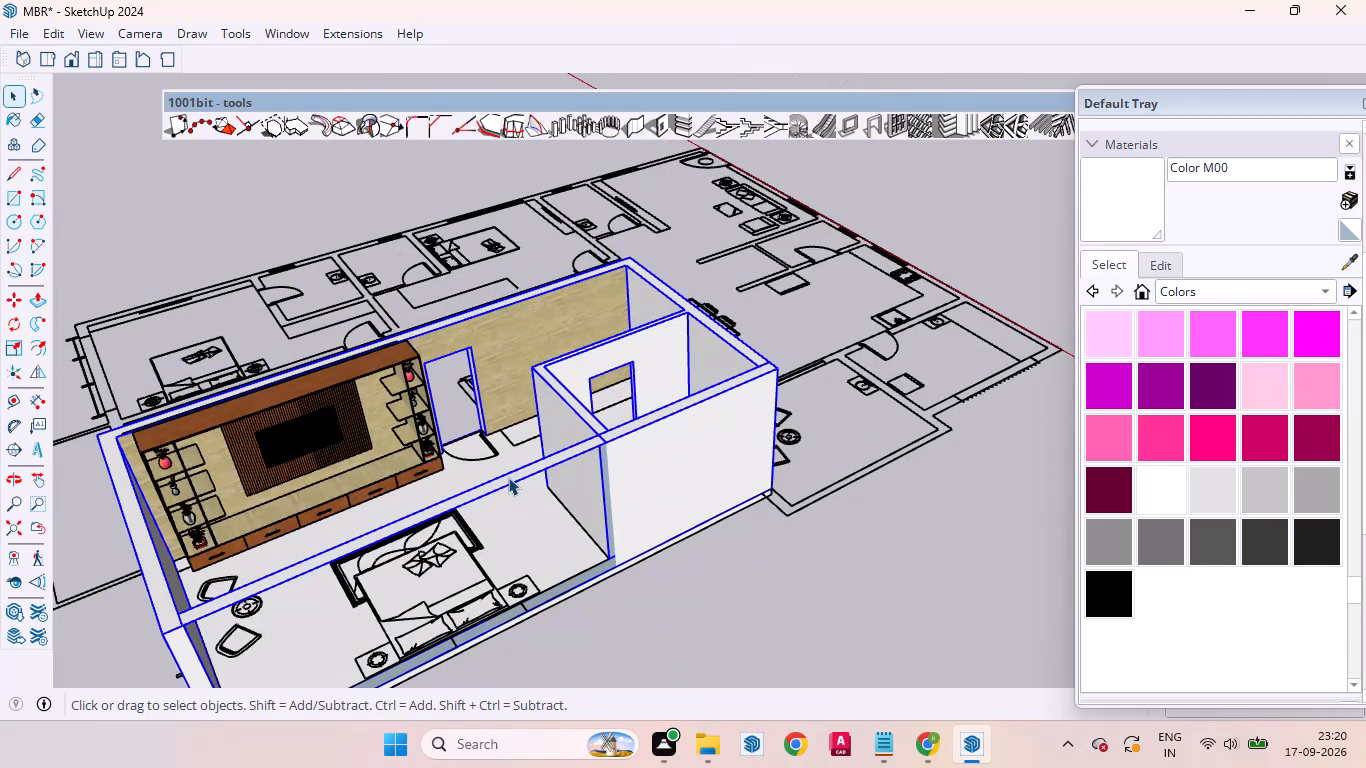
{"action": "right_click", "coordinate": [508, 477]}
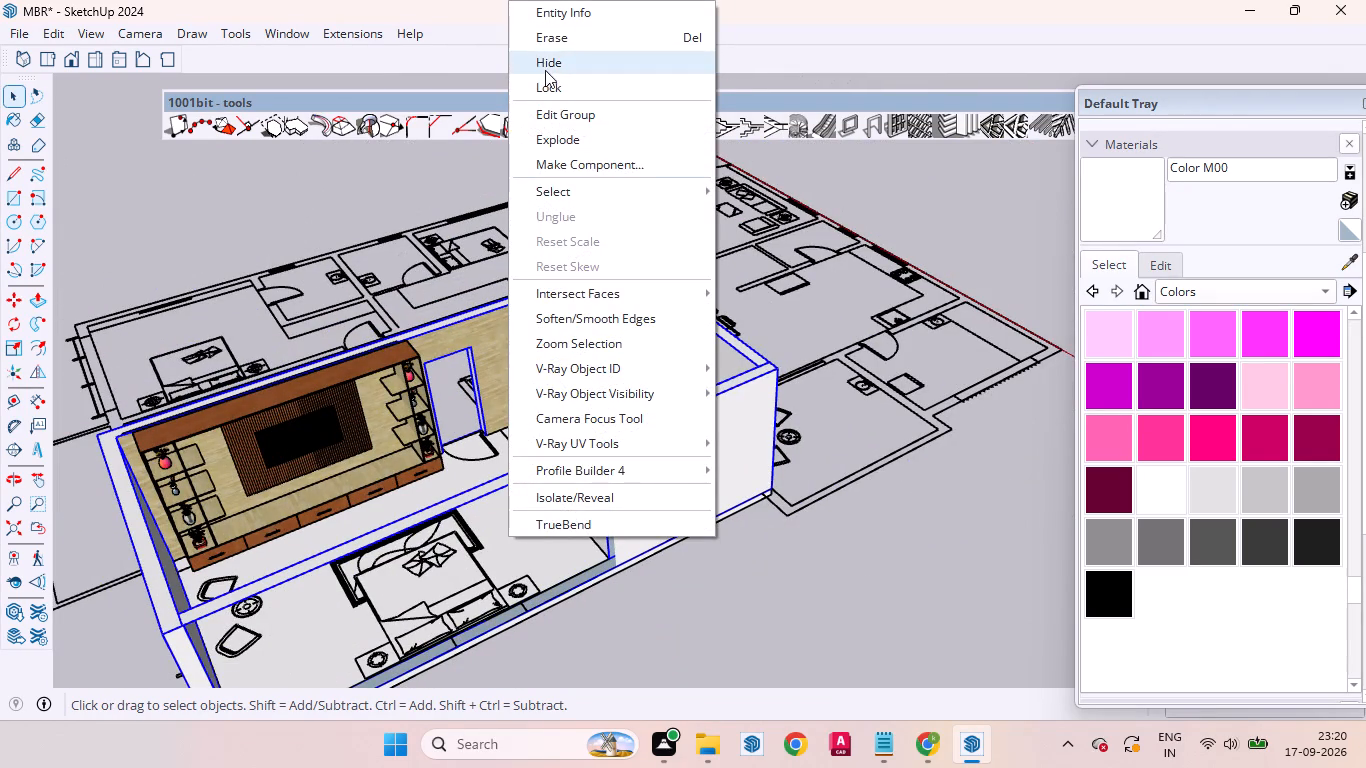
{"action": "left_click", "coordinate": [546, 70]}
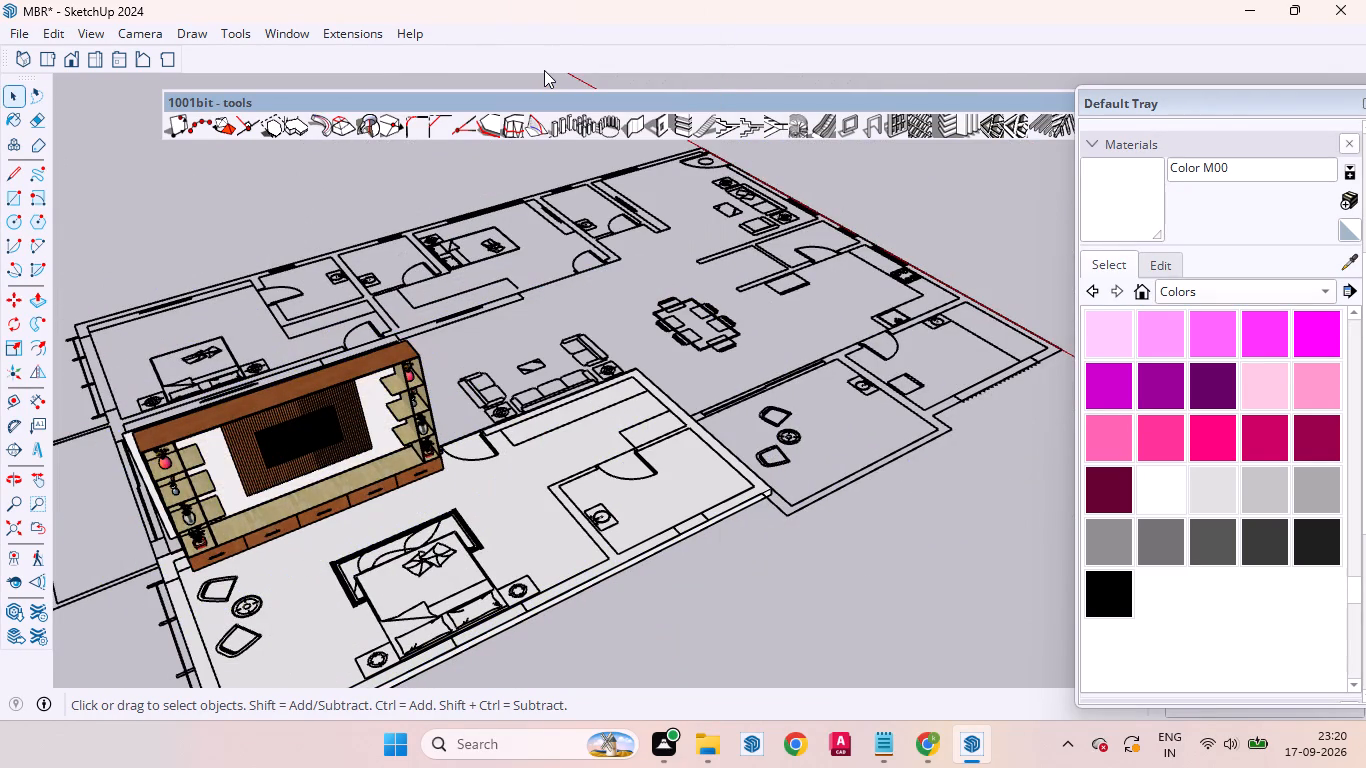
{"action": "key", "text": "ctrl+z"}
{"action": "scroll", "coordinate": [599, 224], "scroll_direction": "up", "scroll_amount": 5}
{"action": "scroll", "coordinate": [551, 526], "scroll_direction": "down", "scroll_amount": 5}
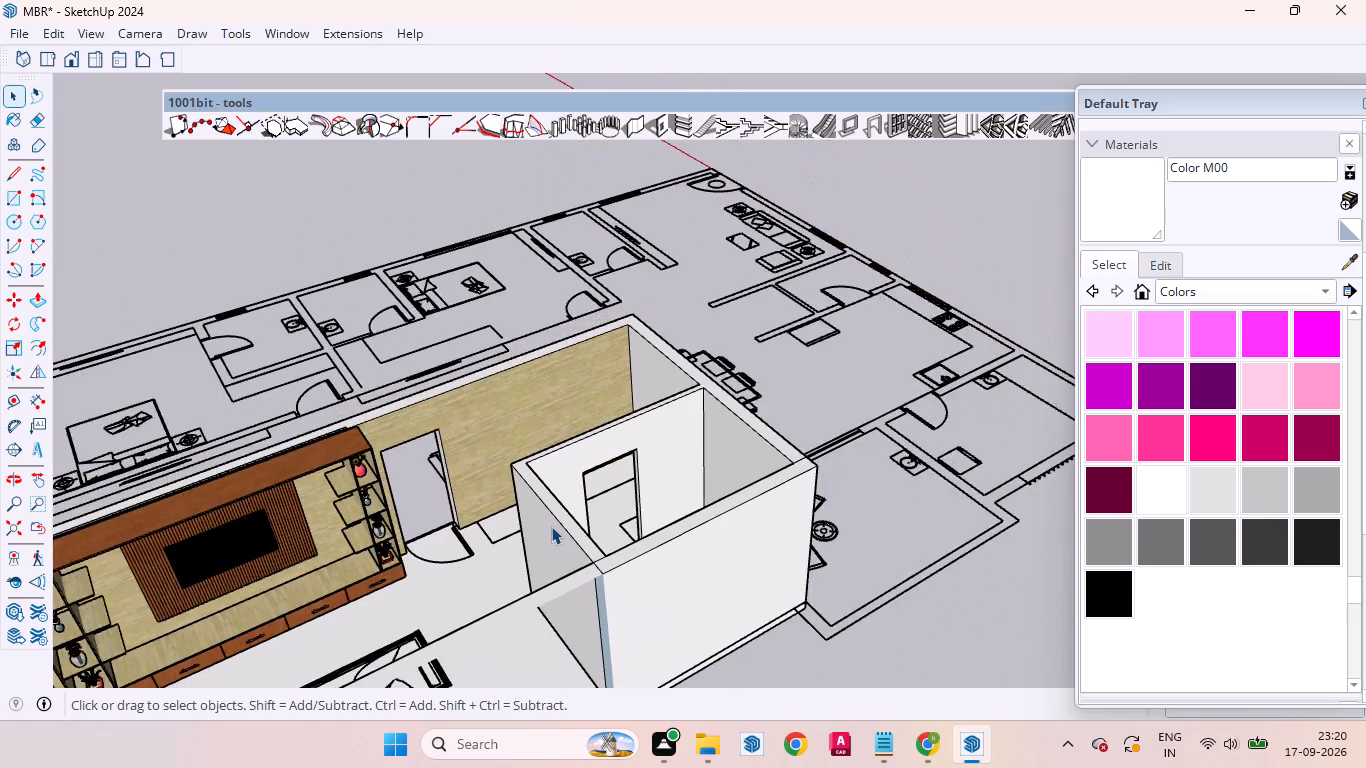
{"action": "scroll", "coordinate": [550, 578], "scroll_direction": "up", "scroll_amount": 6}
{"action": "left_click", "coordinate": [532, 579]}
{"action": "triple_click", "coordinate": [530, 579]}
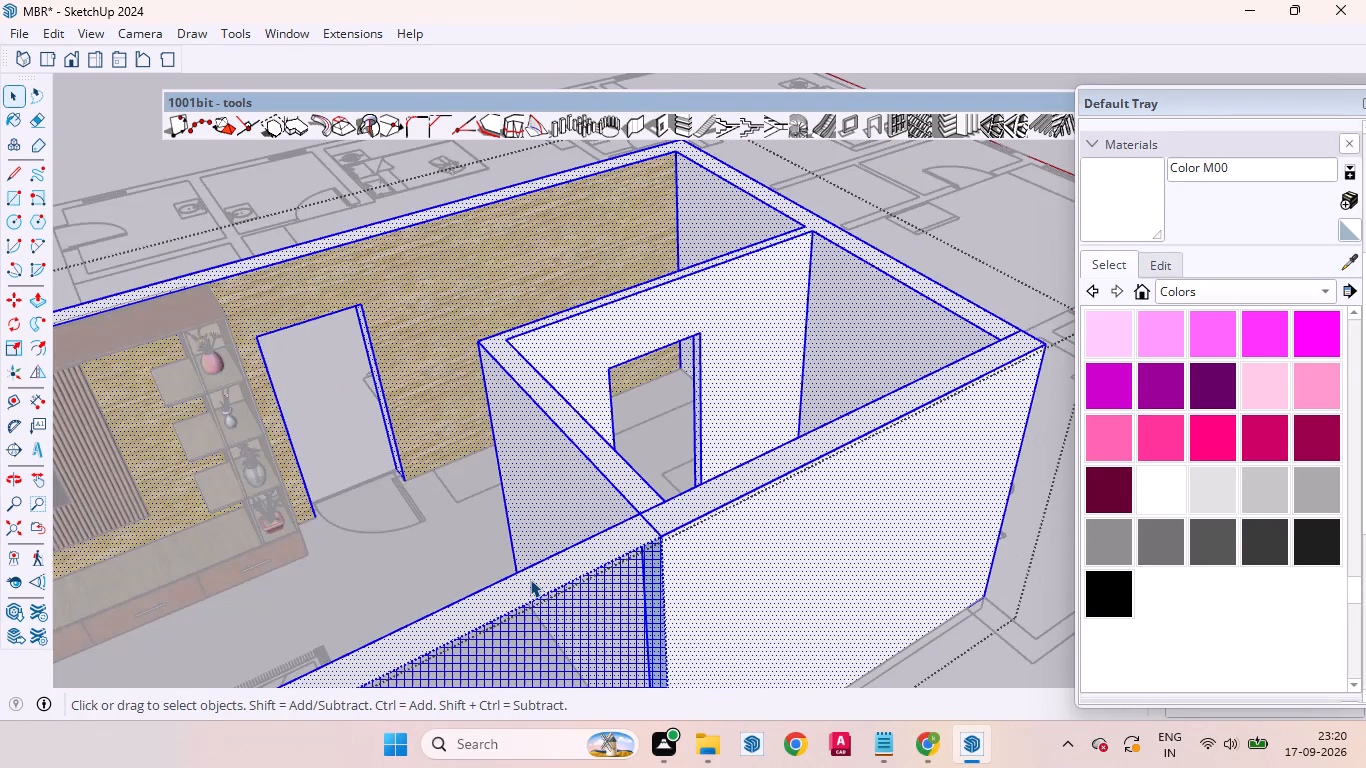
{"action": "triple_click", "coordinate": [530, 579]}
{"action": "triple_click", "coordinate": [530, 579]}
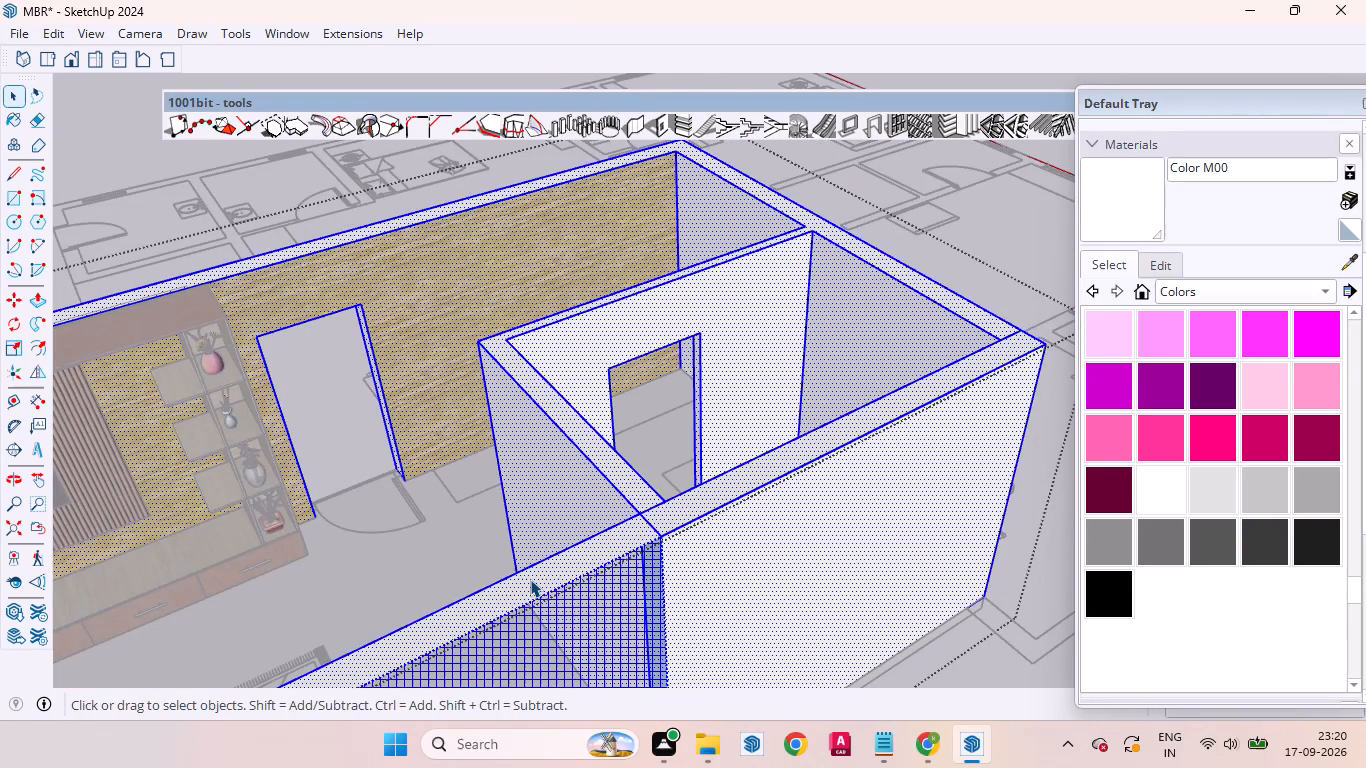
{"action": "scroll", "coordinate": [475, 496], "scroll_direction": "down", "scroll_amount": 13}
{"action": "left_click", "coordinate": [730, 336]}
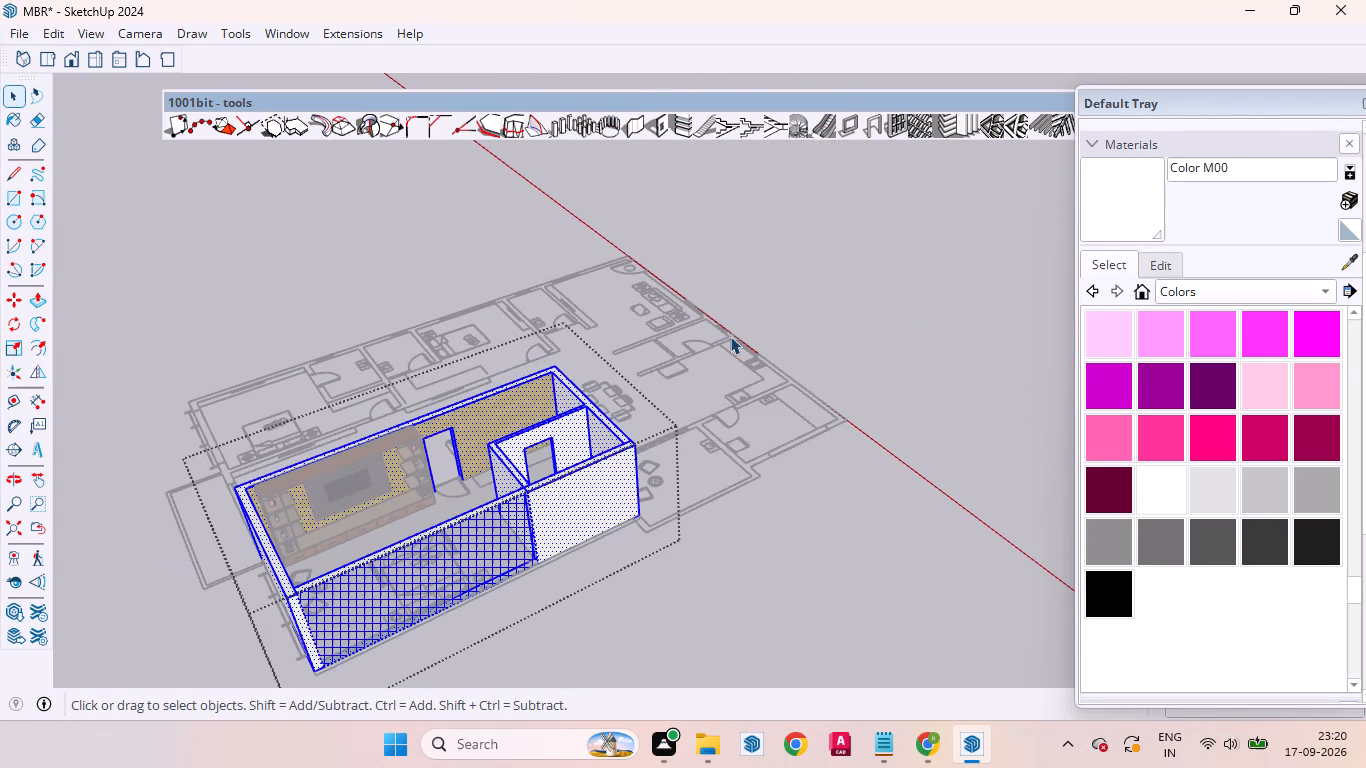
Examine the TV unit wall and bedroom door from the front and from above through the opened long wall.
{"action": "middle_click_drag", "start_coordinate": [451, 663], "coordinate": [220, 503]}
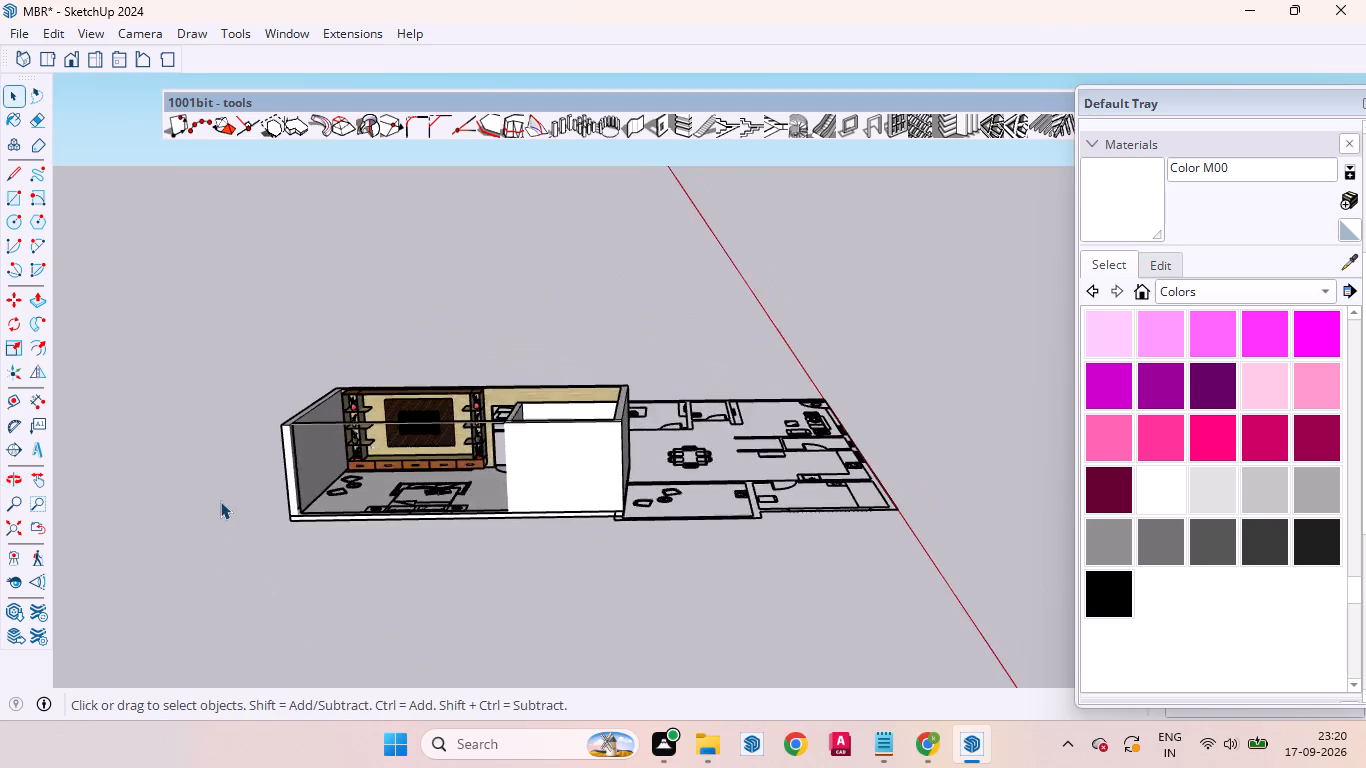
{"action": "scroll", "coordinate": [238, 485], "scroll_direction": "up", "scroll_amount": 8}
{"action": "middle_click_drag", "start_coordinate": [491, 581], "coordinate": [517, 482]}
{"action": "scroll", "coordinate": [518, 443], "scroll_direction": "down", "scroll_amount": 6}
{"action": "scroll", "coordinate": [565, 413], "scroll_direction": "up", "scroll_amount": 4}
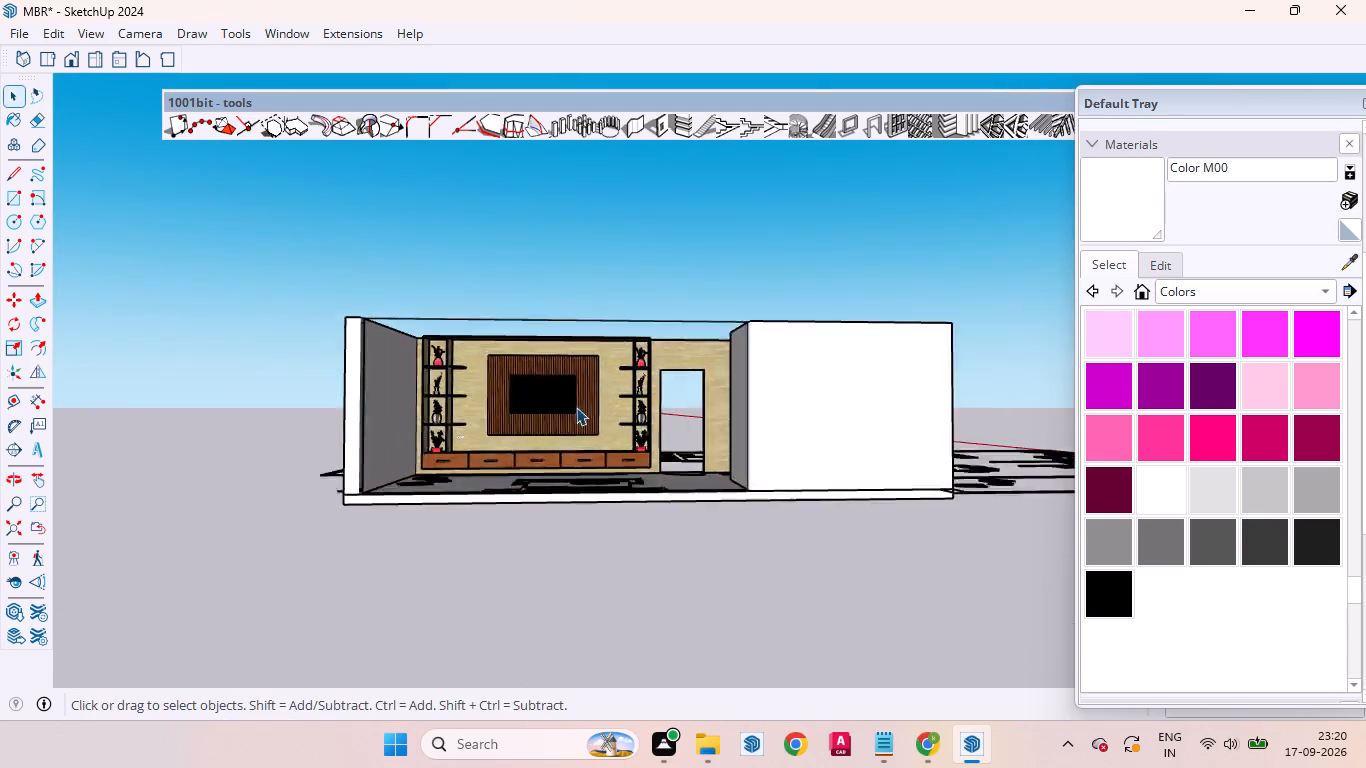
{"action": "scroll", "coordinate": [576, 407], "scroll_direction": "up", "scroll_amount": 9}
{"action": "scroll", "coordinate": [474, 460], "scroll_direction": "down", "scroll_amount": 5}
{"action": "scroll", "coordinate": [474, 460], "scroll_direction": "up", "scroll_amount": 1}
{"action": "scroll", "coordinate": [474, 460], "scroll_direction": "down", "scroll_amount": 6}
{"action": "middle_click_drag", "start_coordinate": [427, 452], "coordinate": [451, 586]}
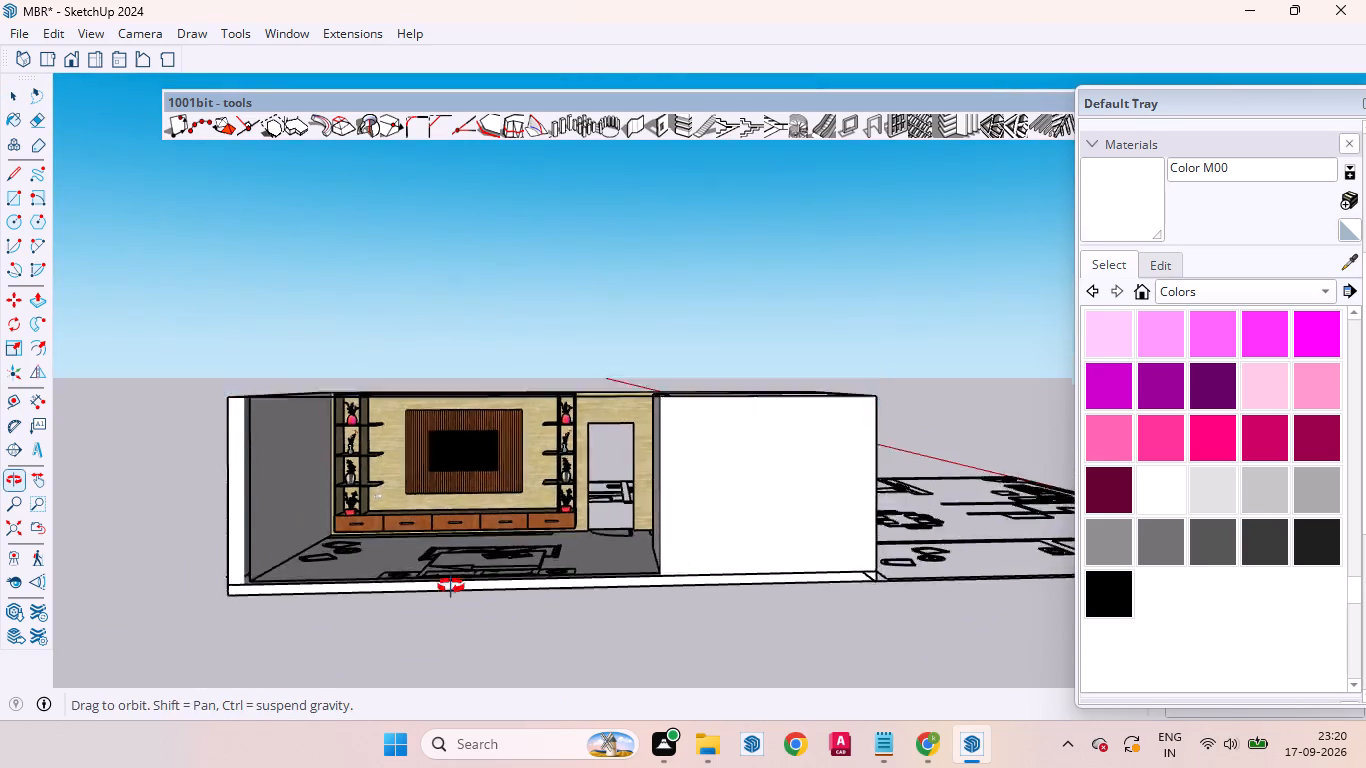
{"action": "middle_click_drag", "start_coordinate": [451, 586], "coordinate": [476, 709]}
Draw a rectangle over the wall tops, from the outer corner beside the TV unit to the diagonally opposite outer corner.
{"action": "scroll", "coordinate": [346, 423], "scroll_direction": "up", "scroll_amount": 7}
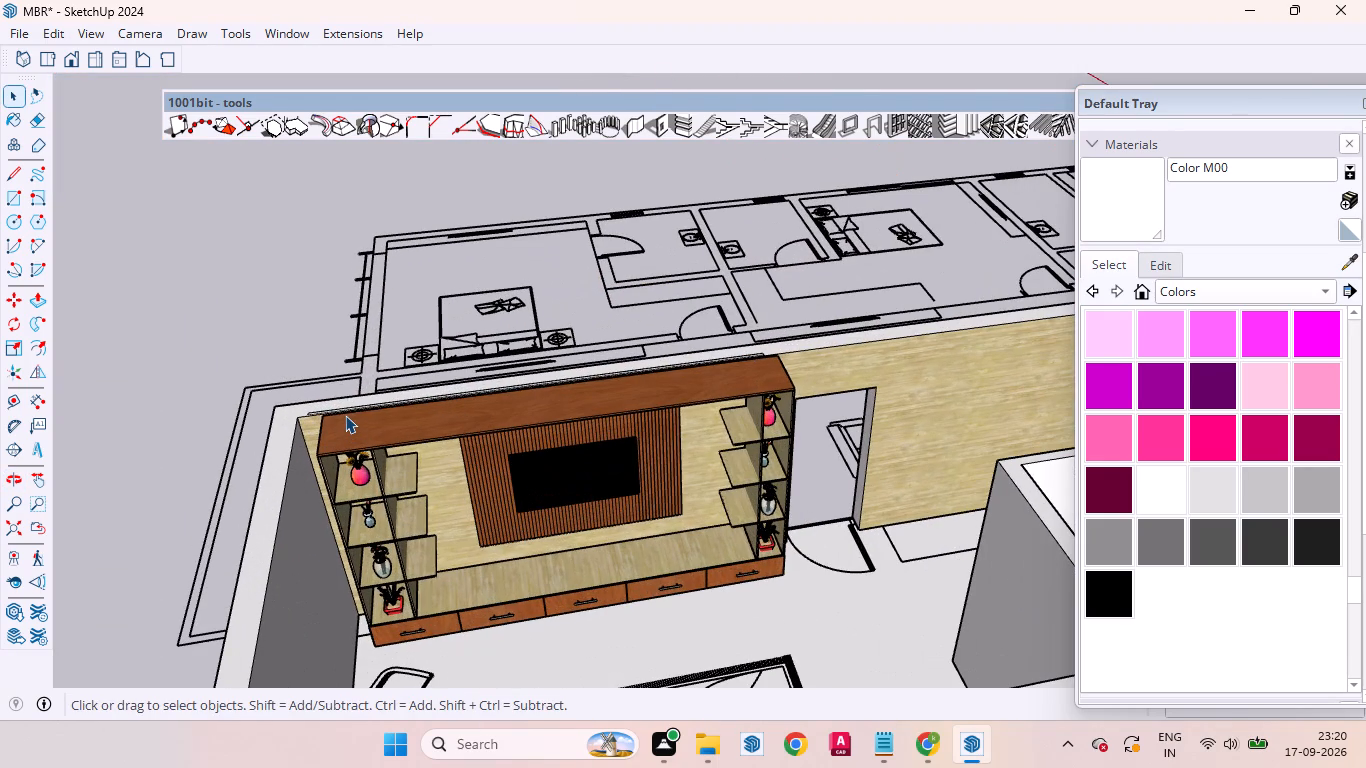
{"action": "key", "text": "r"}
{"action": "left_click", "coordinate": [269, 410]}
{"action": "scroll", "coordinate": [269, 410], "scroll_direction": "down", "scroll_amount": 3}
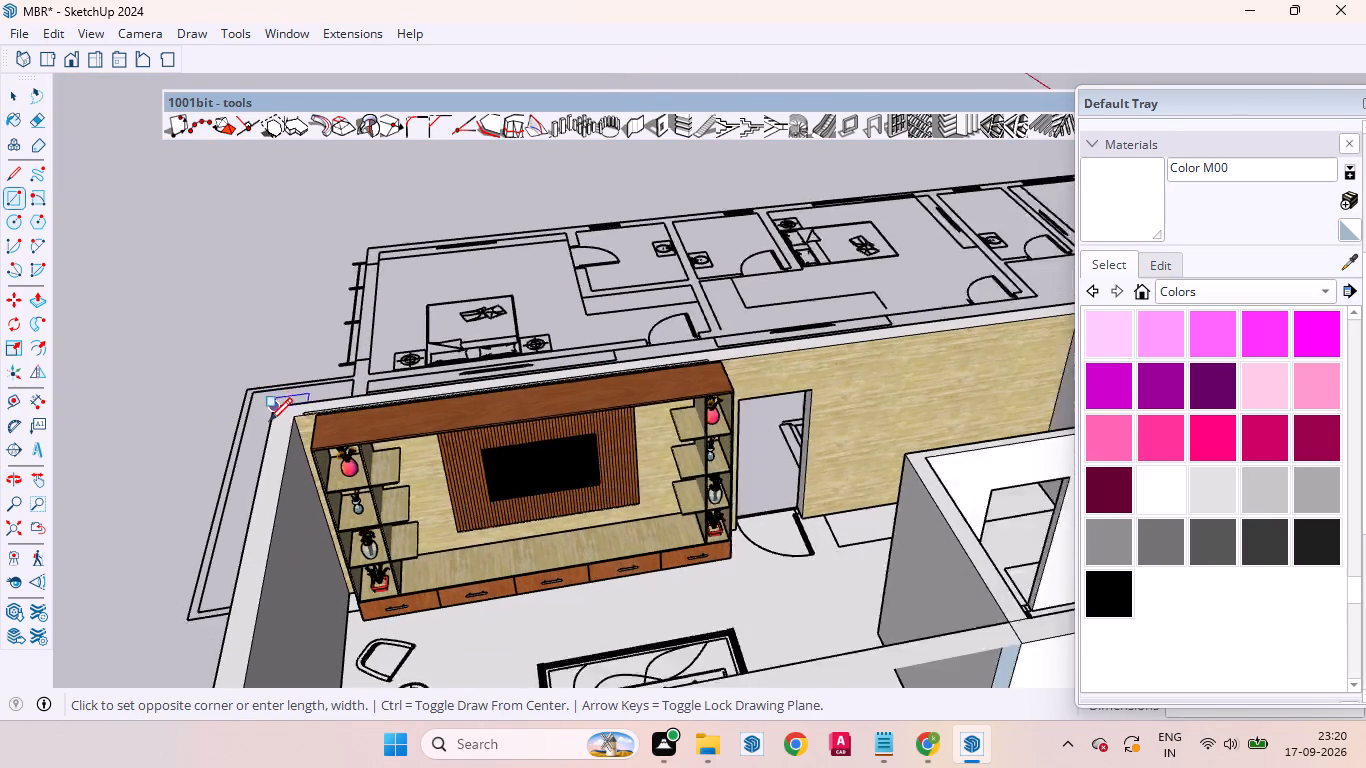
{"action": "scroll", "coordinate": [269, 421], "scroll_direction": "down", "scroll_amount": 3}
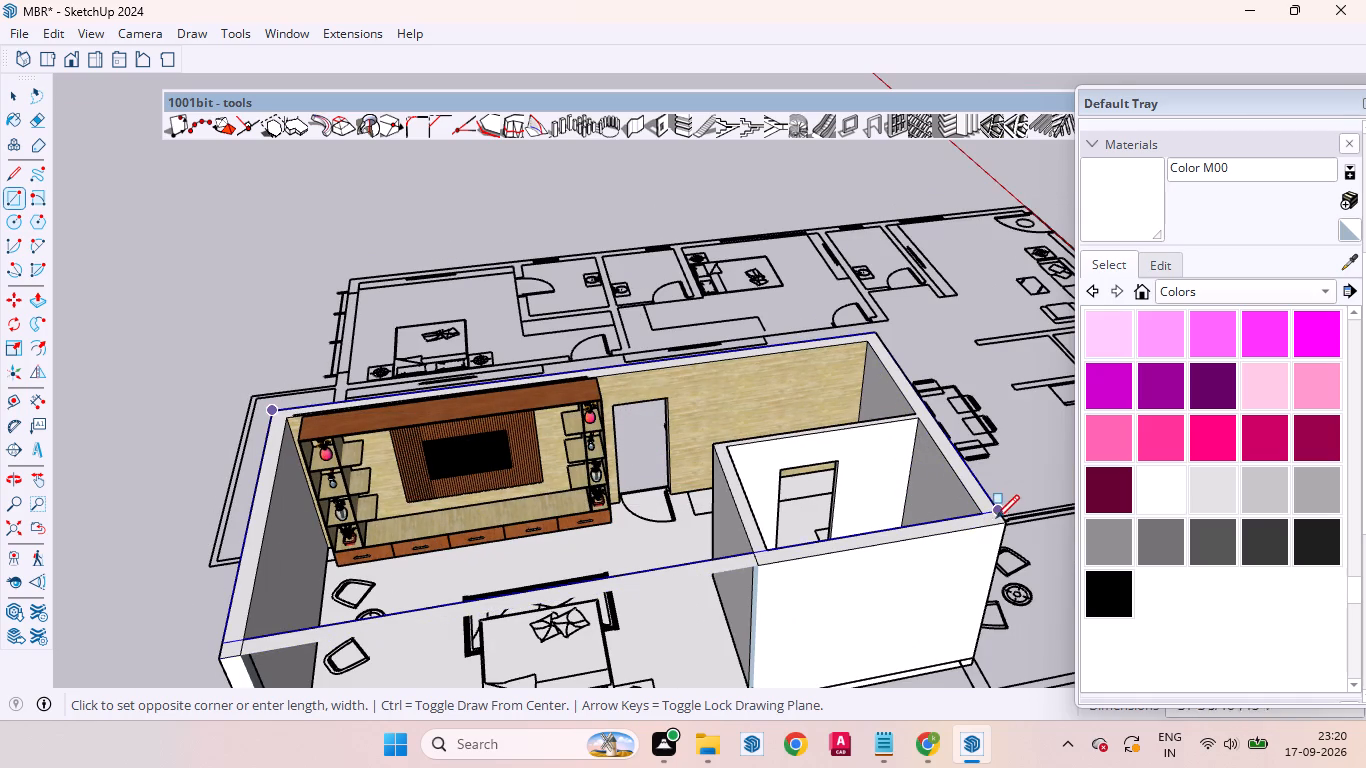
{"action": "scroll", "coordinate": [1003, 522], "scroll_direction": "up", "scroll_amount": 13}
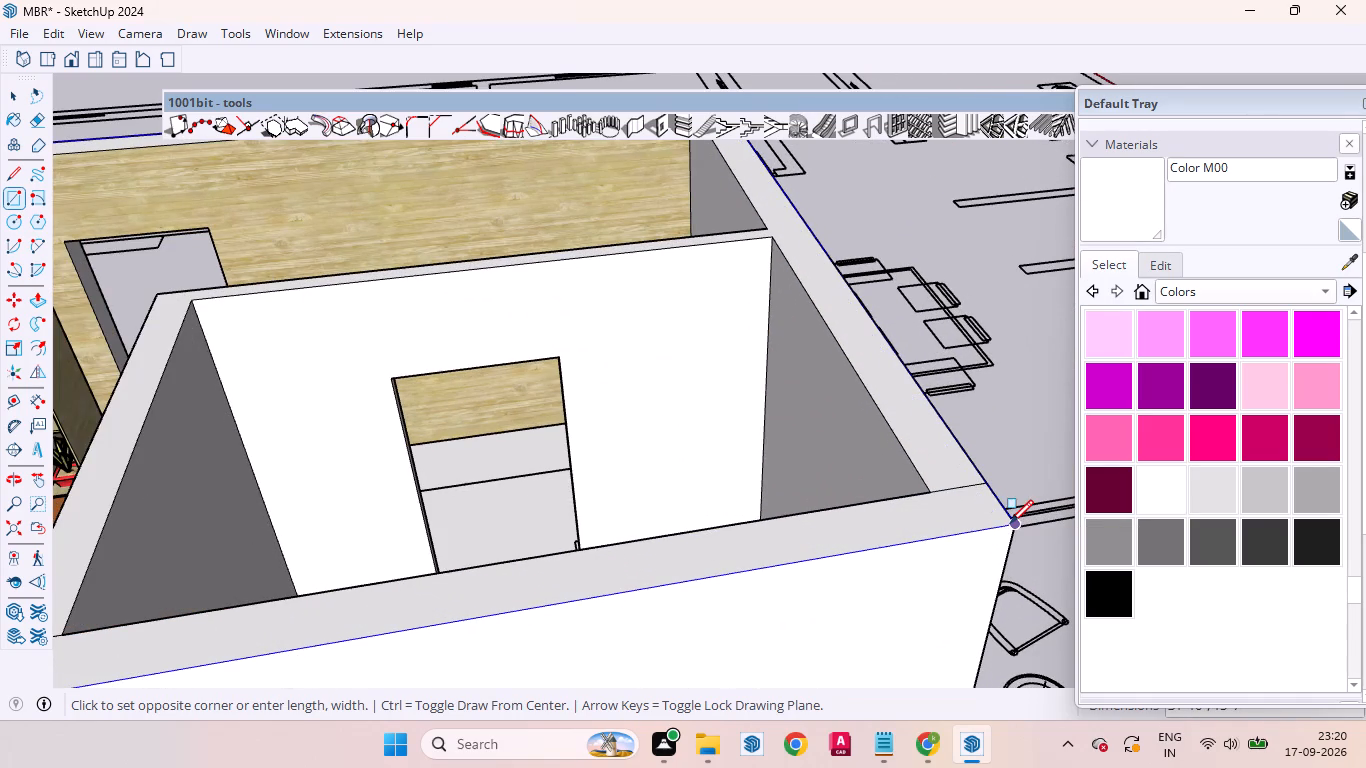
{"action": "left_click", "coordinate": [1010, 523]}
{"action": "scroll", "coordinate": [819, 423], "scroll_direction": "down", "scroll_amount": 12}
{"action": "key", "text": "space"}
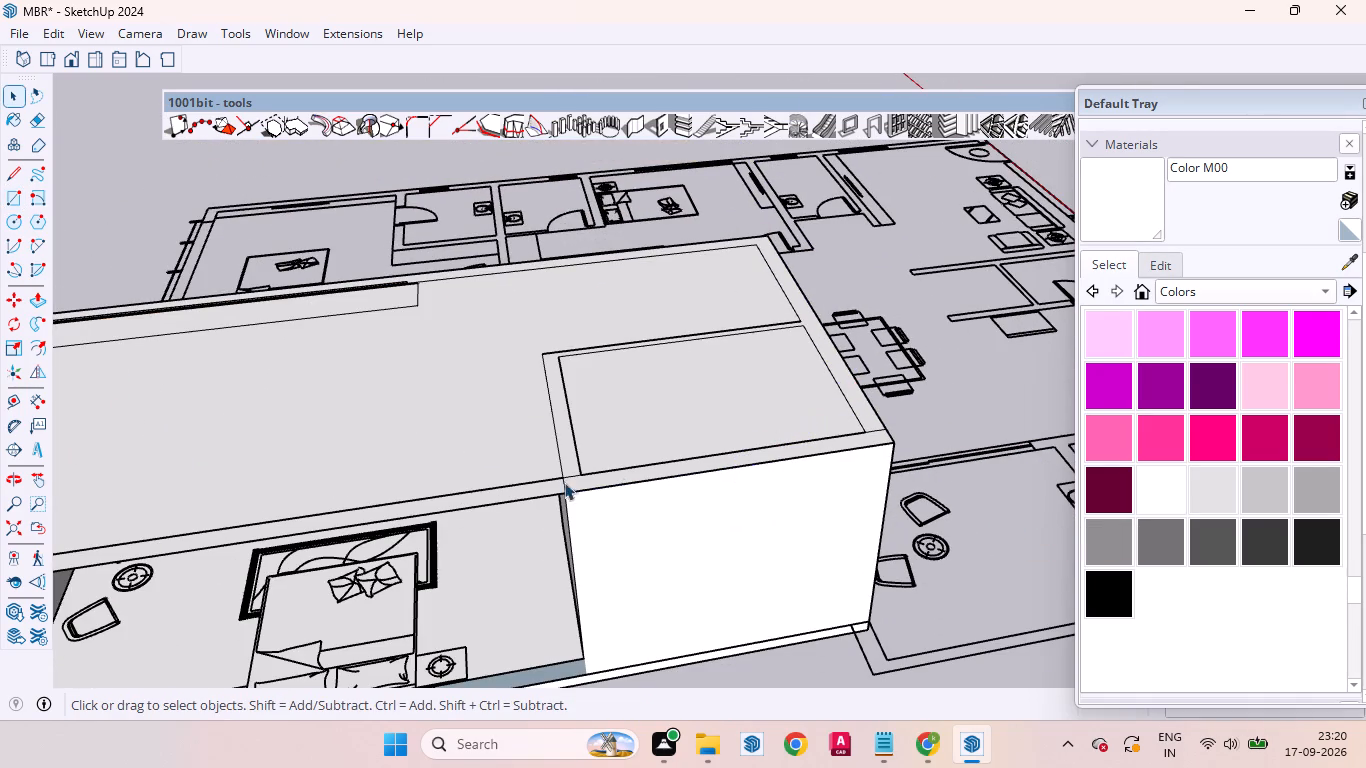
Make a group of the roof rectangle's face and its edges.
{"action": "double_click", "coordinate": [326, 455]}
{"action": "right_click", "coordinate": [326, 455]}
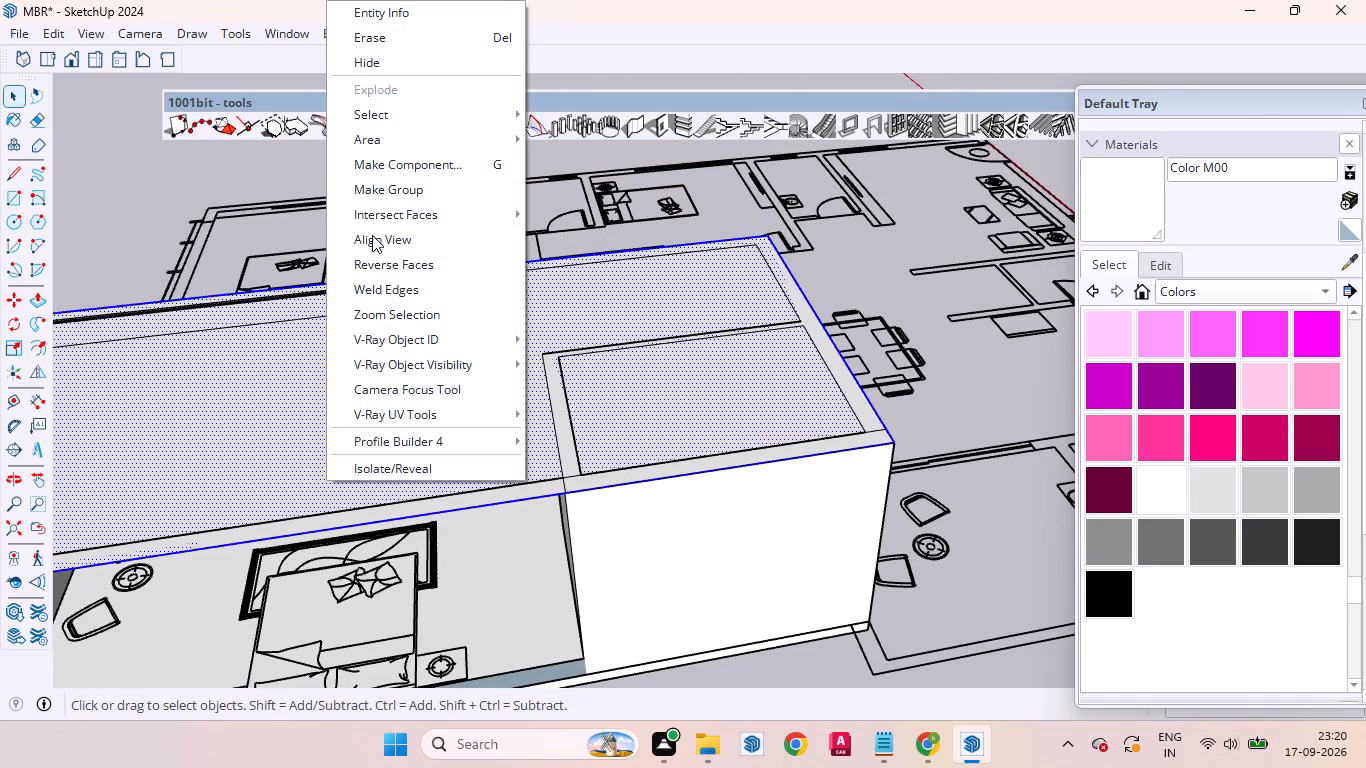
{"action": "left_click", "coordinate": [376, 197]}
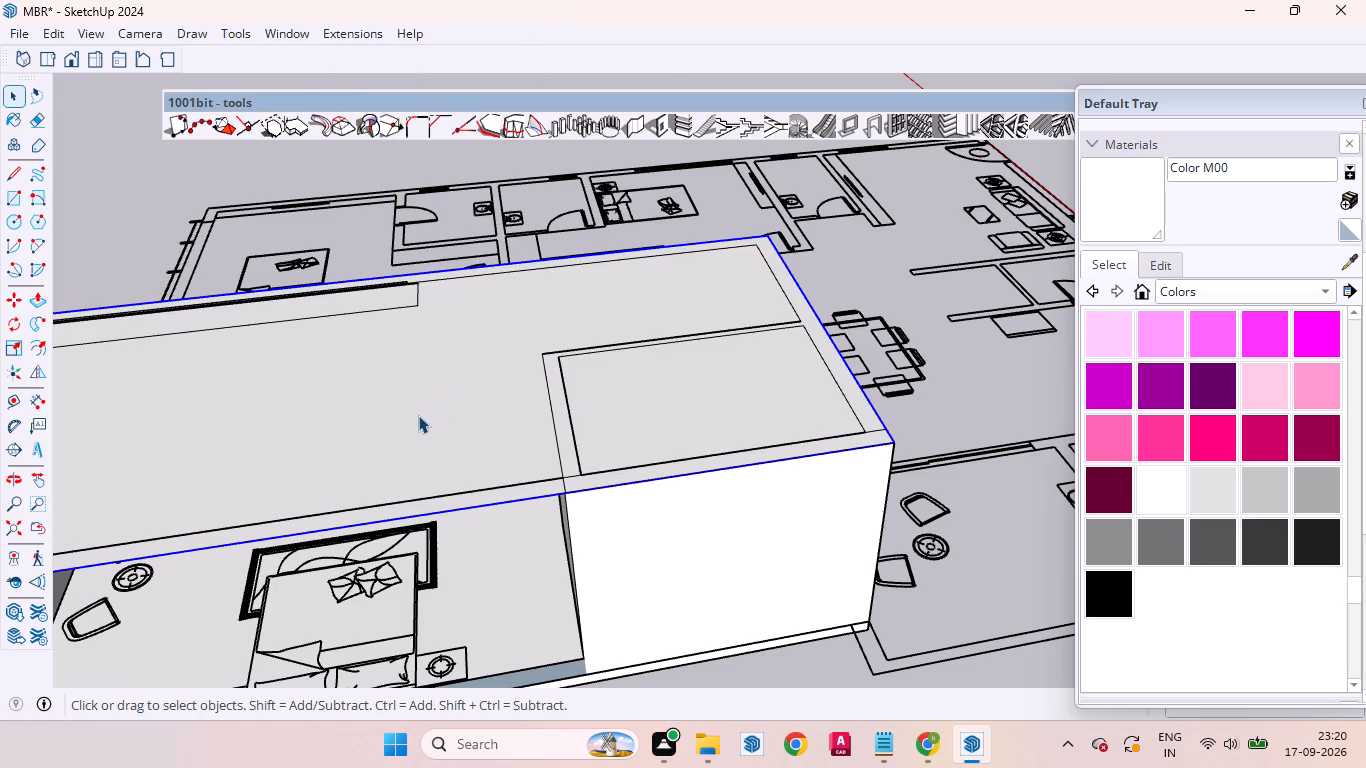
Inside the roof group, push/pull the face to a thickness of 6" and close the group.
{"action": "double_click", "coordinate": [418, 415]}
{"action": "key", "text": "p"}
{"action": "left_click", "coordinate": [418, 432]}
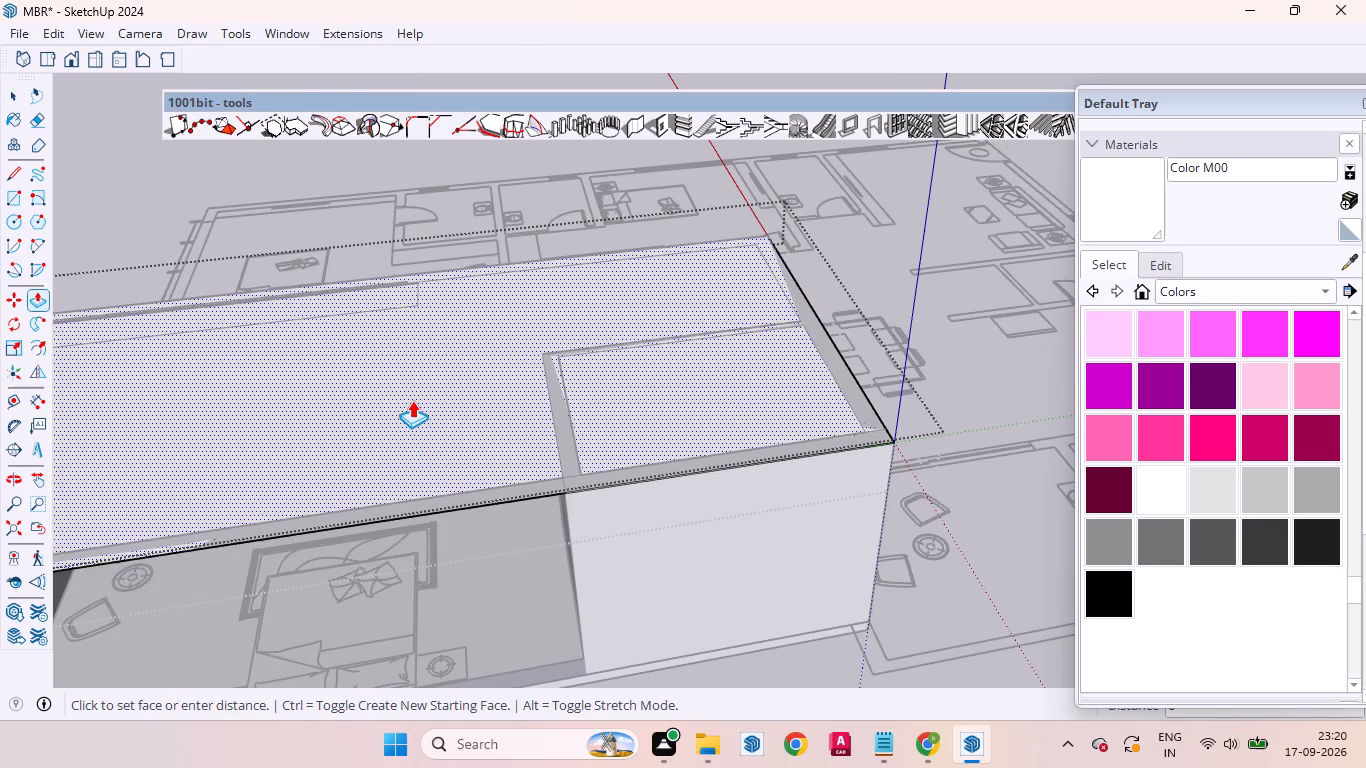
{"action": "type", "text": "6\""}
{"action": "key", "text": "Return"}
{"action": "scroll", "coordinate": [405, 378], "scroll_direction": "down", "scroll_amount": 13}
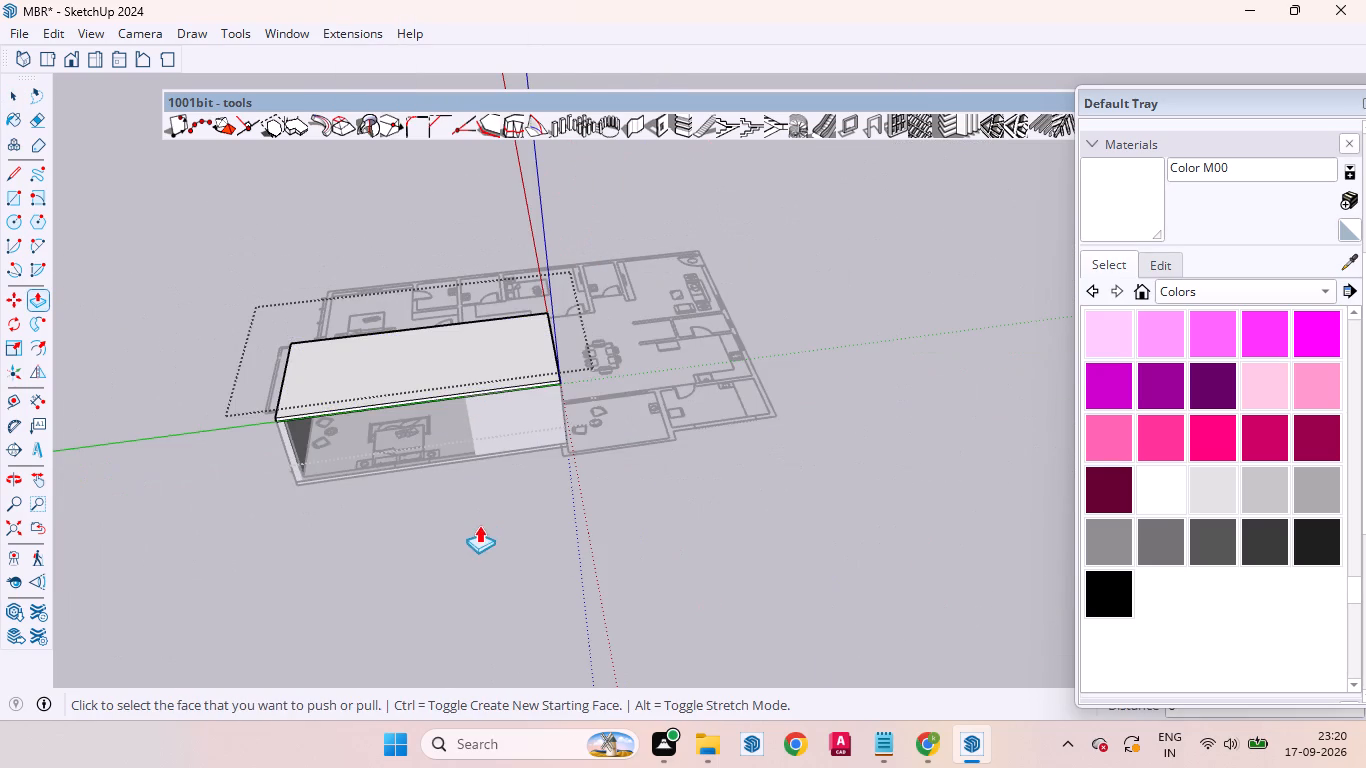
{"action": "key", "text": "space"}
{"action": "left_click", "coordinate": [450, 570]}
Hide the floor-plan drawing component that lies beneath the walls and extends beside the room.
{"action": "scroll", "coordinate": [318, 409], "scroll_direction": "up", "scroll_amount": 6}
{"action": "middle_click_drag", "start_coordinate": [425, 588], "coordinate": [361, 436]}
{"action": "scroll", "coordinate": [362, 433], "scroll_direction": "up", "scroll_amount": 3}
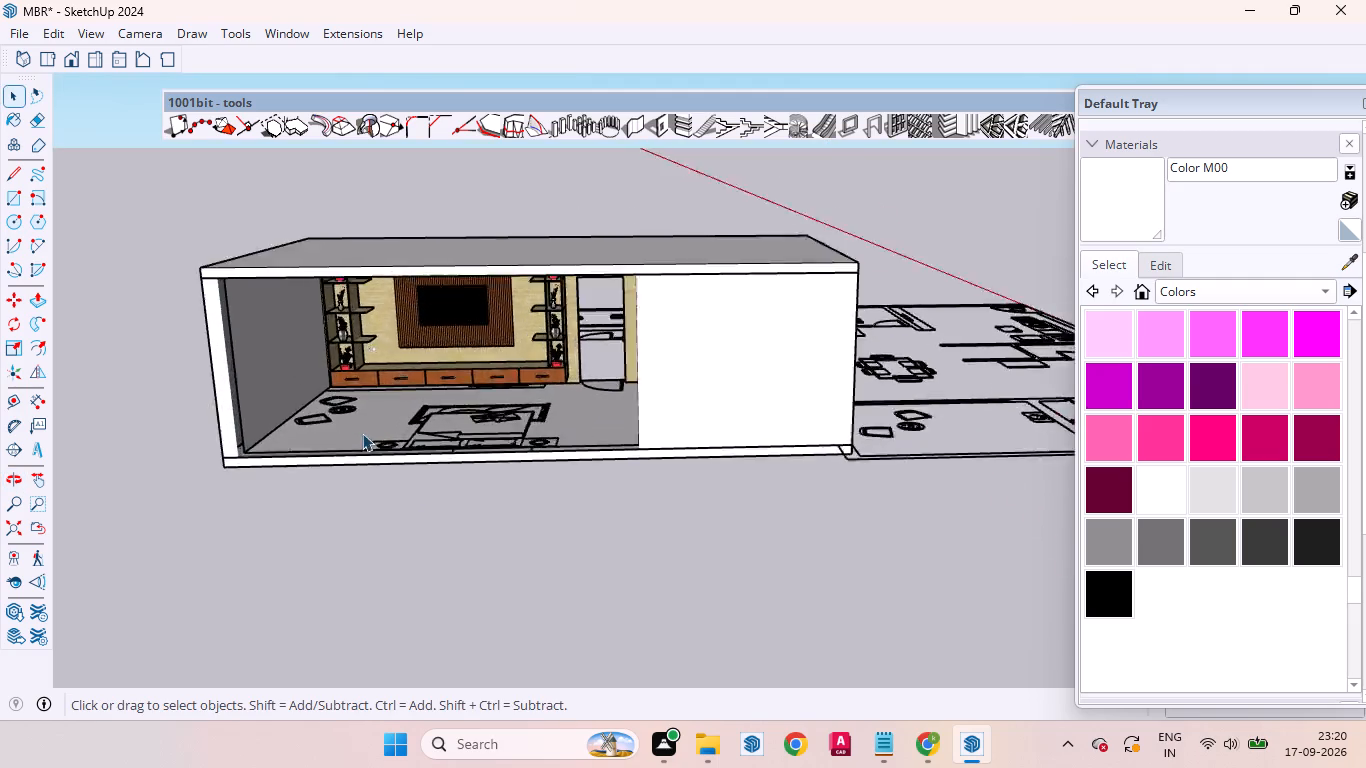
{"action": "scroll", "coordinate": [362, 433], "scroll_direction": "up", "scroll_amount": 5}
{"action": "scroll", "coordinate": [362, 434], "scroll_direction": "down", "scroll_amount": 12}
{"action": "scroll", "coordinate": [729, 432], "scroll_direction": "up", "scroll_amount": 5}
{"action": "left_click", "coordinate": [811, 522]}
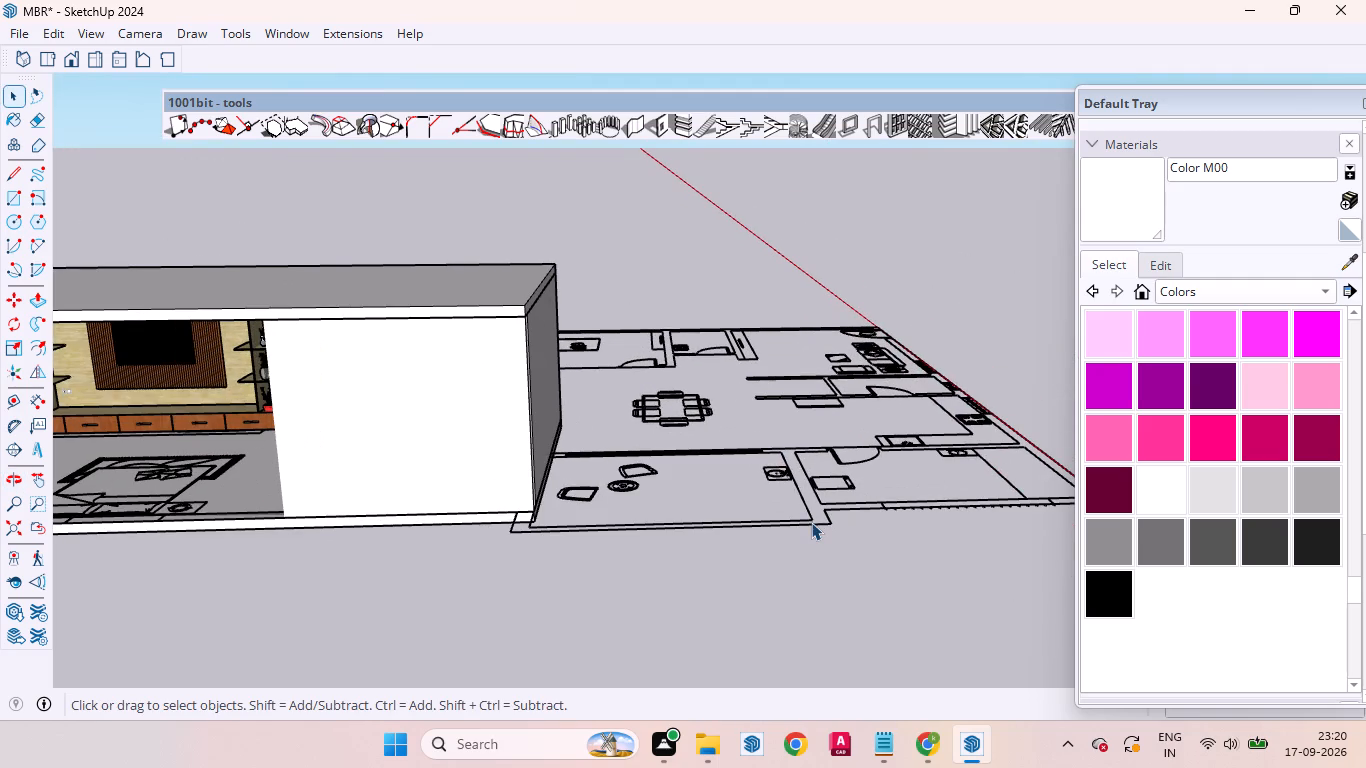
{"action": "right_click", "coordinate": [811, 523]}
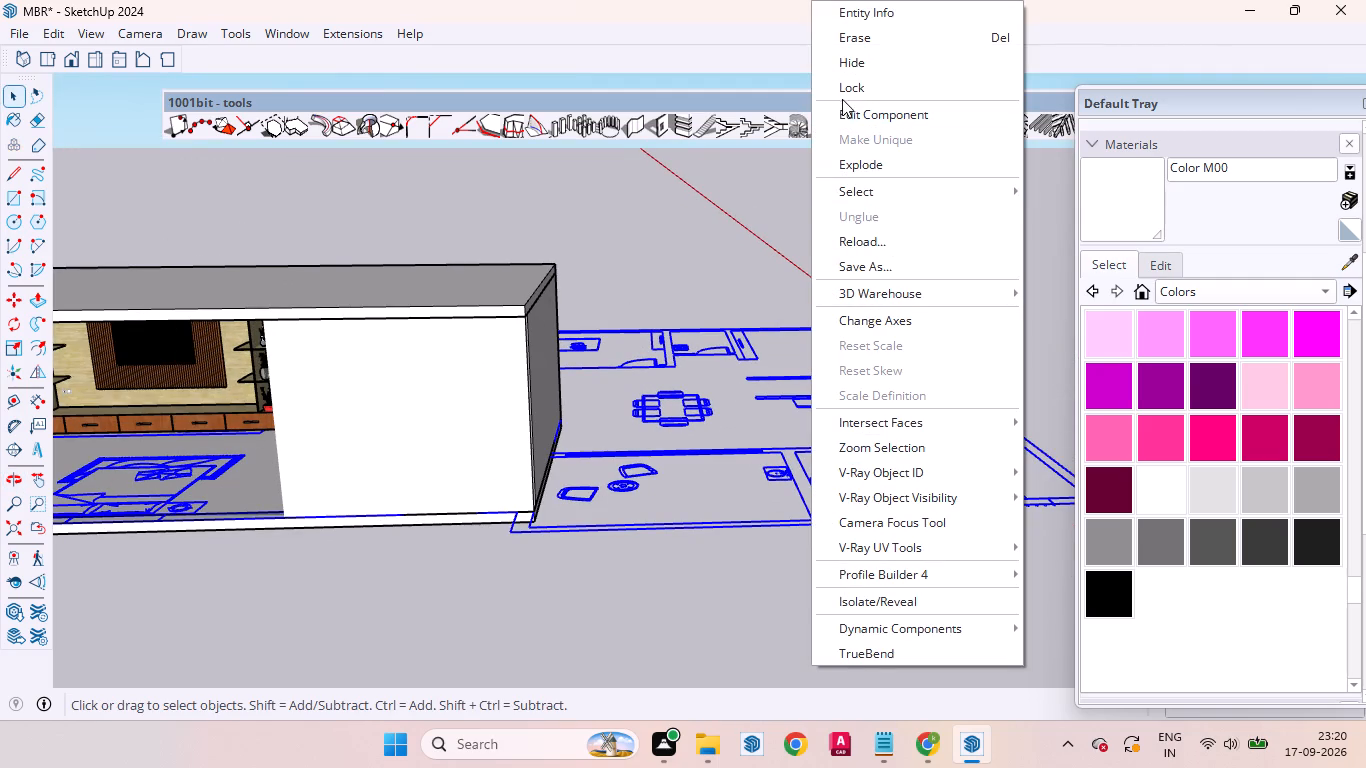
{"action": "left_click", "coordinate": [853, 69]}
Examine the roofed bedroom's floor, ceiling and TV unit wall through the opened side.
{"action": "scroll", "coordinate": [776, 327], "scroll_direction": "down", "scroll_amount": 6}
{"action": "scroll", "coordinate": [524, 387], "scroll_direction": "up", "scroll_amount": 7}
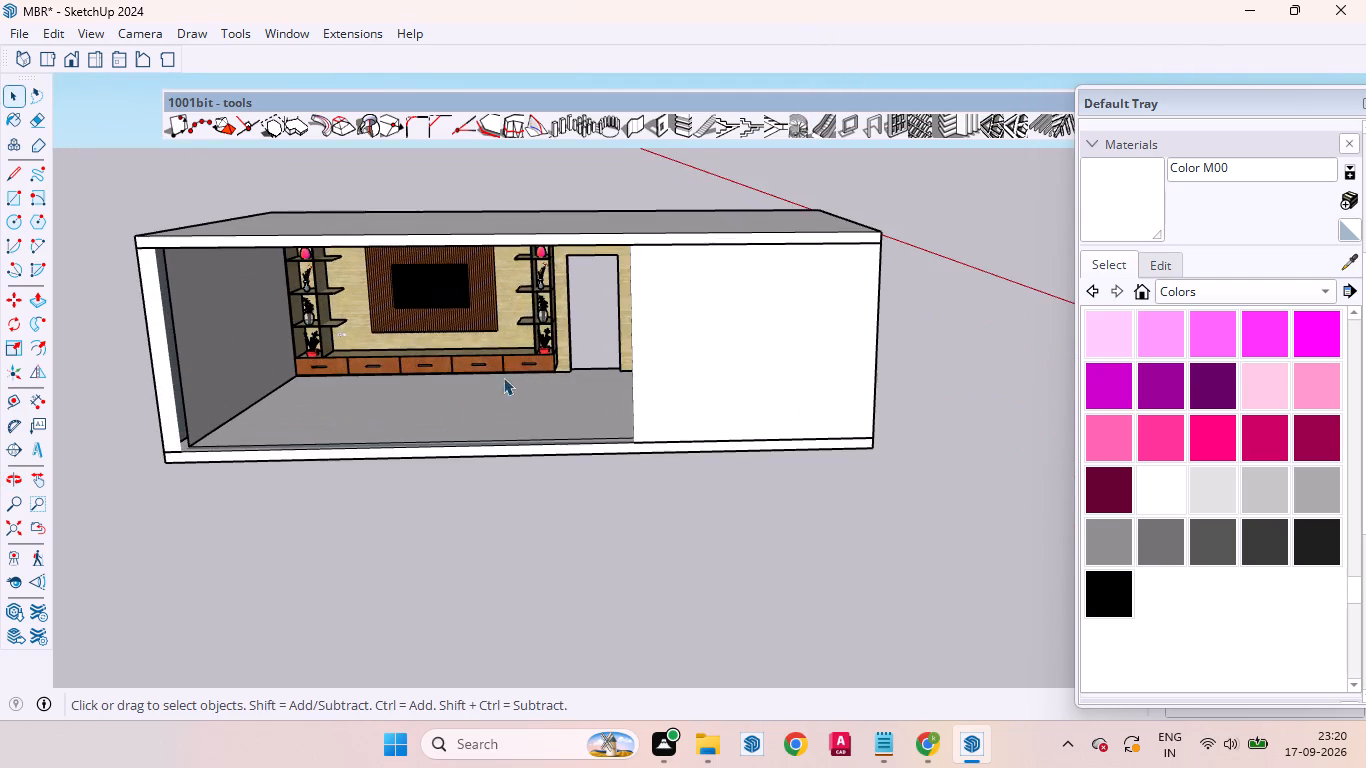
{"action": "scroll", "coordinate": [507, 458], "scroll_direction": "up", "scroll_amount": 5}
{"action": "middle_click_drag", "start_coordinate": [512, 502], "coordinate": [530, 563]}
{"action": "scroll", "coordinate": [498, 462], "scroll_direction": "down", "scroll_amount": 7}
{"action": "middle_click_drag", "start_coordinate": [523, 522], "coordinate": [517, 388]}
{"action": "scroll", "coordinate": [371, 378], "scroll_direction": "up", "scroll_amount": 6}
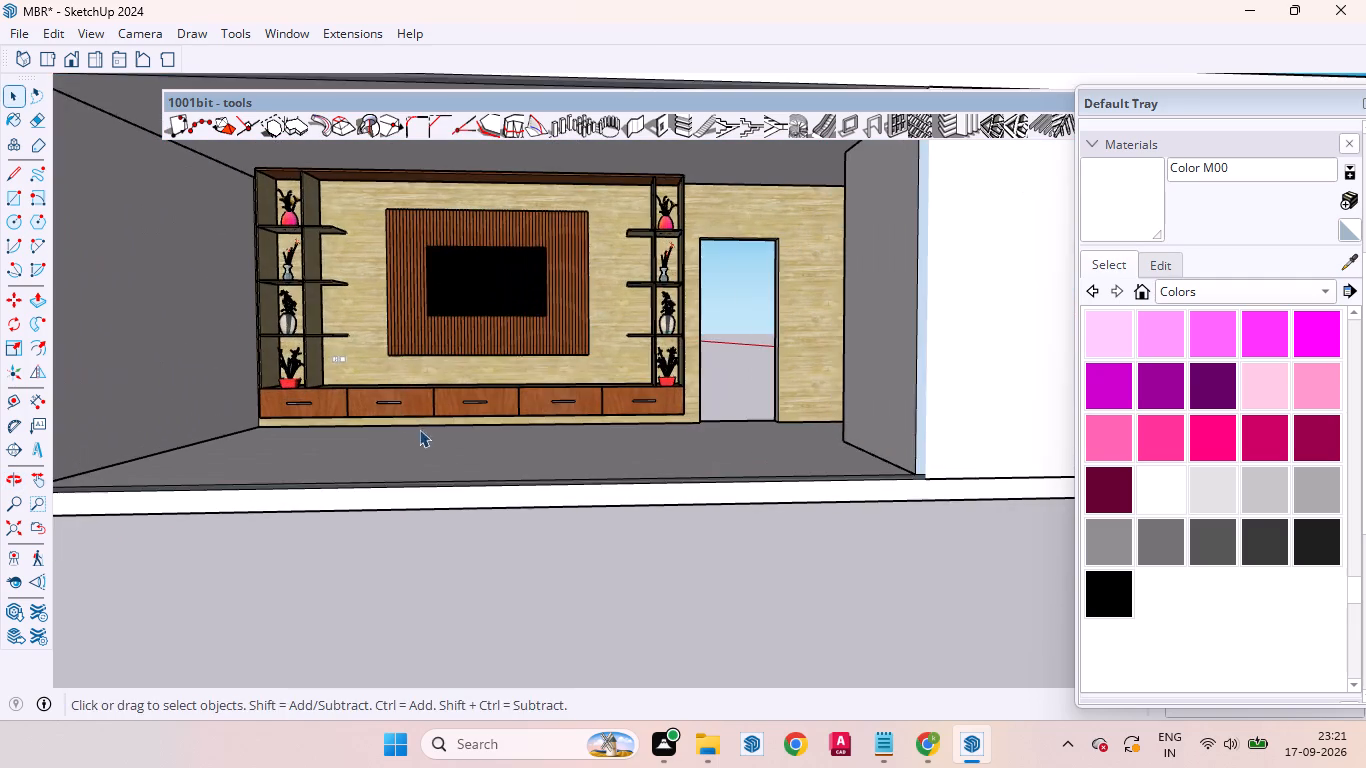
Position the camera from a point on the bedroom floor and frame a frontal interior view of the TV unit and door.
{"action": "middle_click_drag", "start_coordinate": [419, 430], "coordinate": [421, 605]}
{"action": "scroll", "coordinate": [421, 605], "scroll_direction": "up", "scroll_amount": 1}
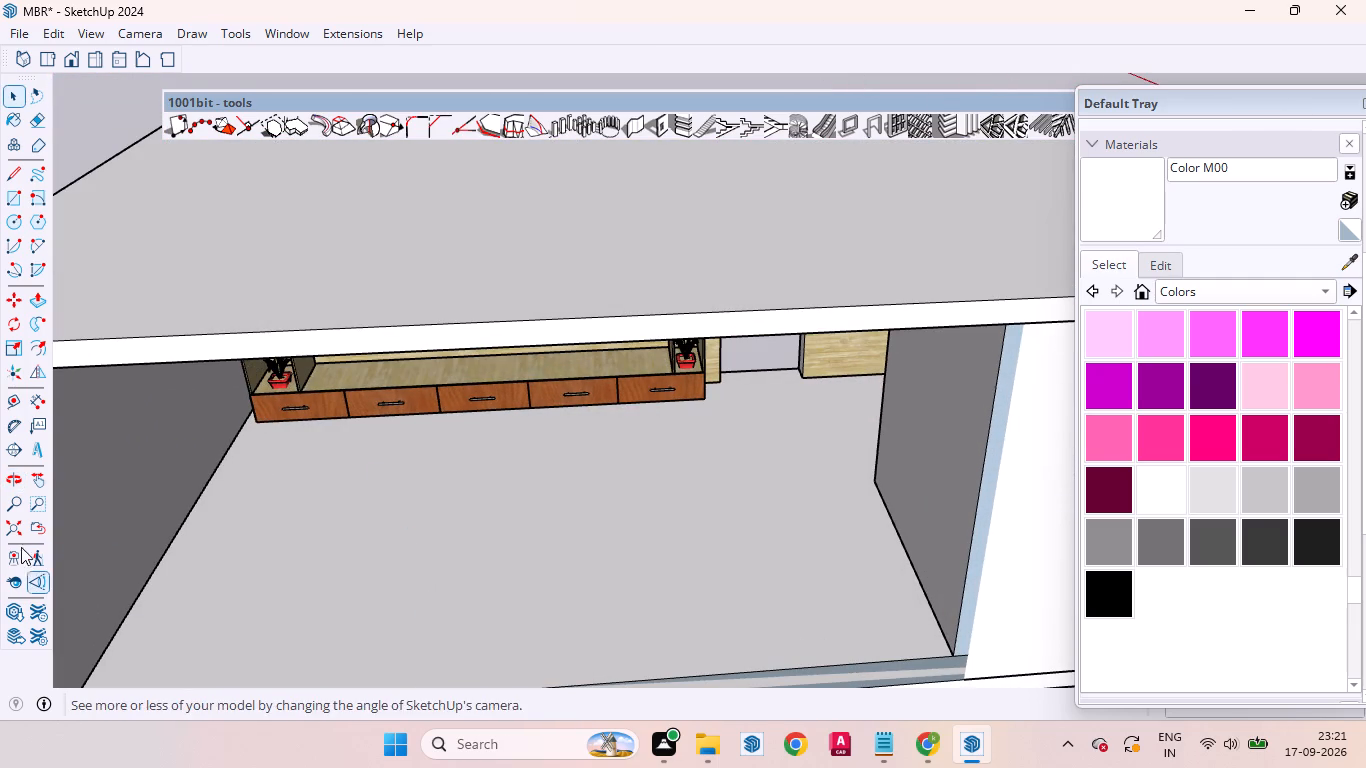
{"action": "left_click", "coordinate": [10, 560]}
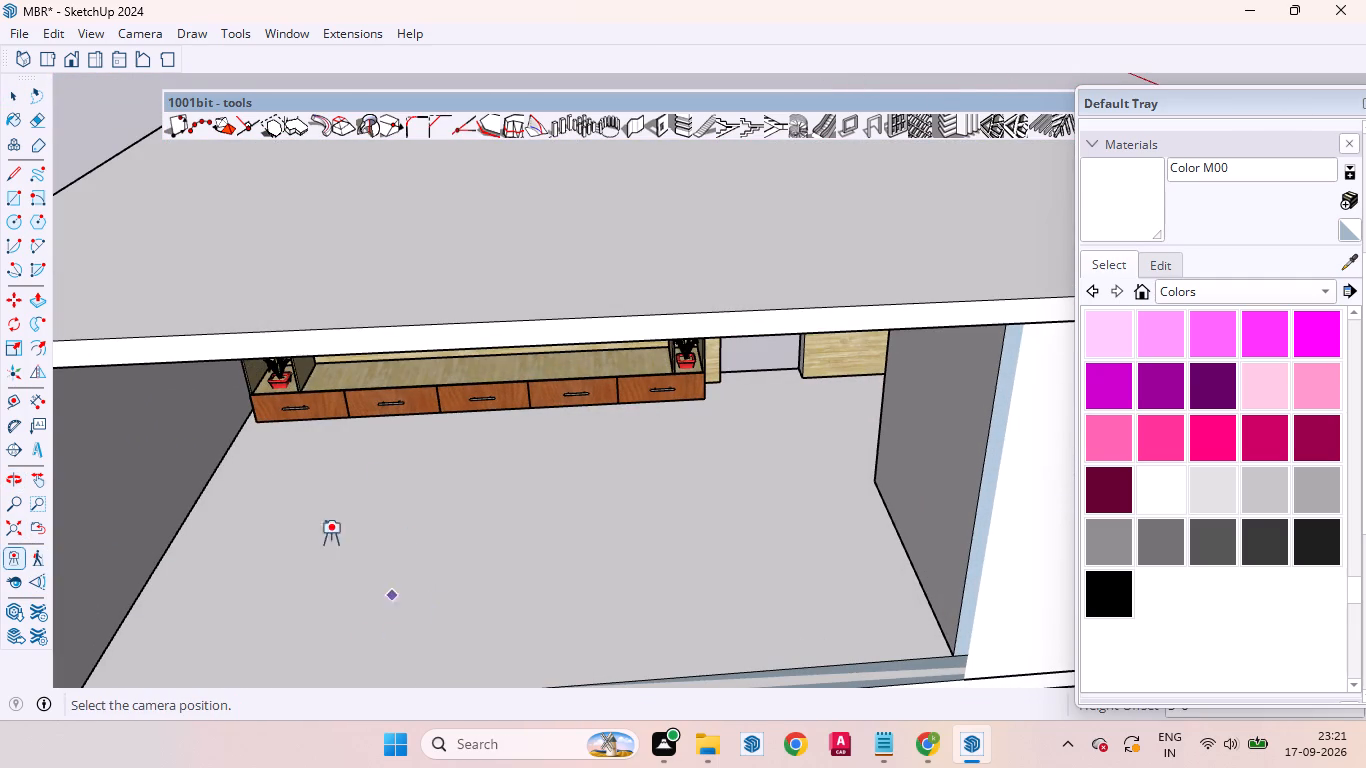
{"action": "scroll", "coordinate": [331, 535], "scroll_direction": "down", "scroll_amount": 4}
{"action": "left_click", "coordinate": [421, 644]}
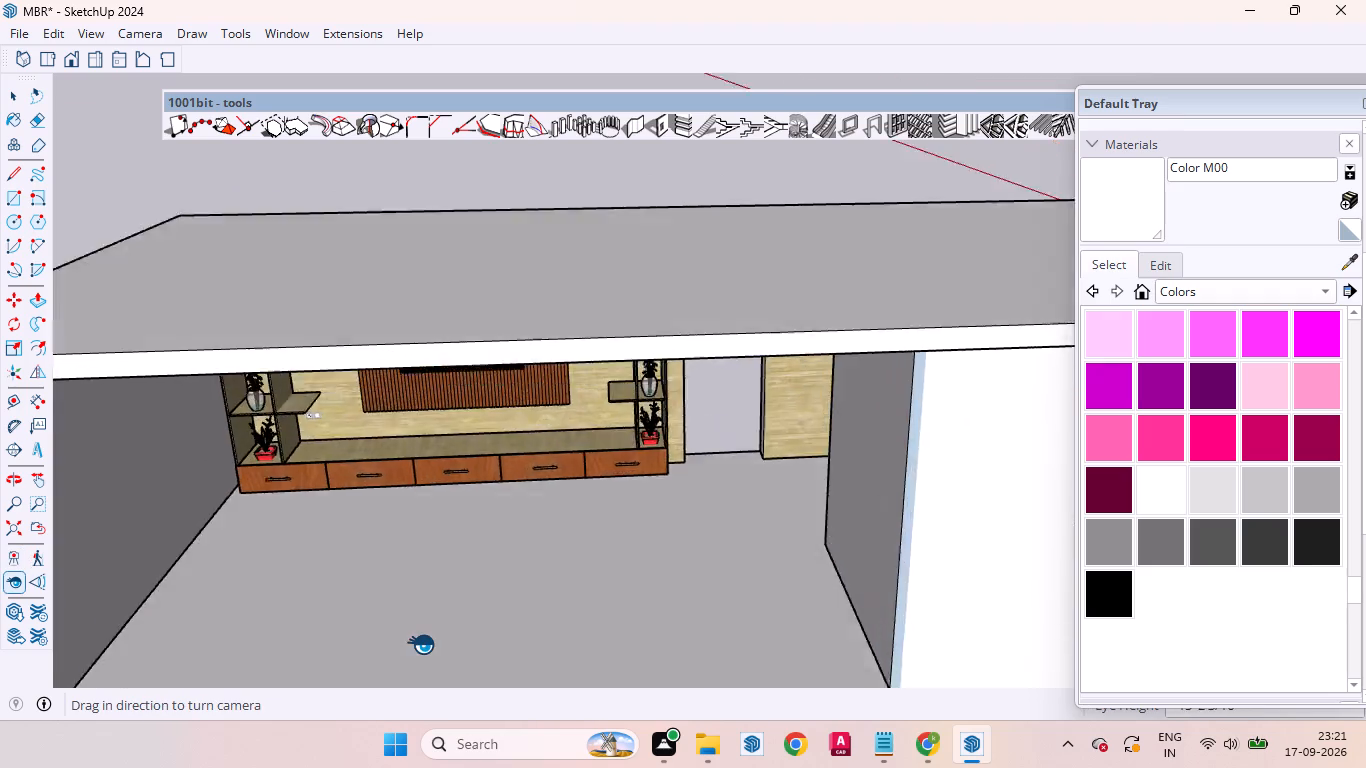
{"action": "scroll", "coordinate": [338, 487], "scroll_direction": "down", "scroll_amount": 8}
{"action": "scroll", "coordinate": [359, 448], "scroll_direction": "up", "scroll_amount": 1}
{"action": "scroll", "coordinate": [359, 448], "scroll_direction": "down", "scroll_amount": 2}
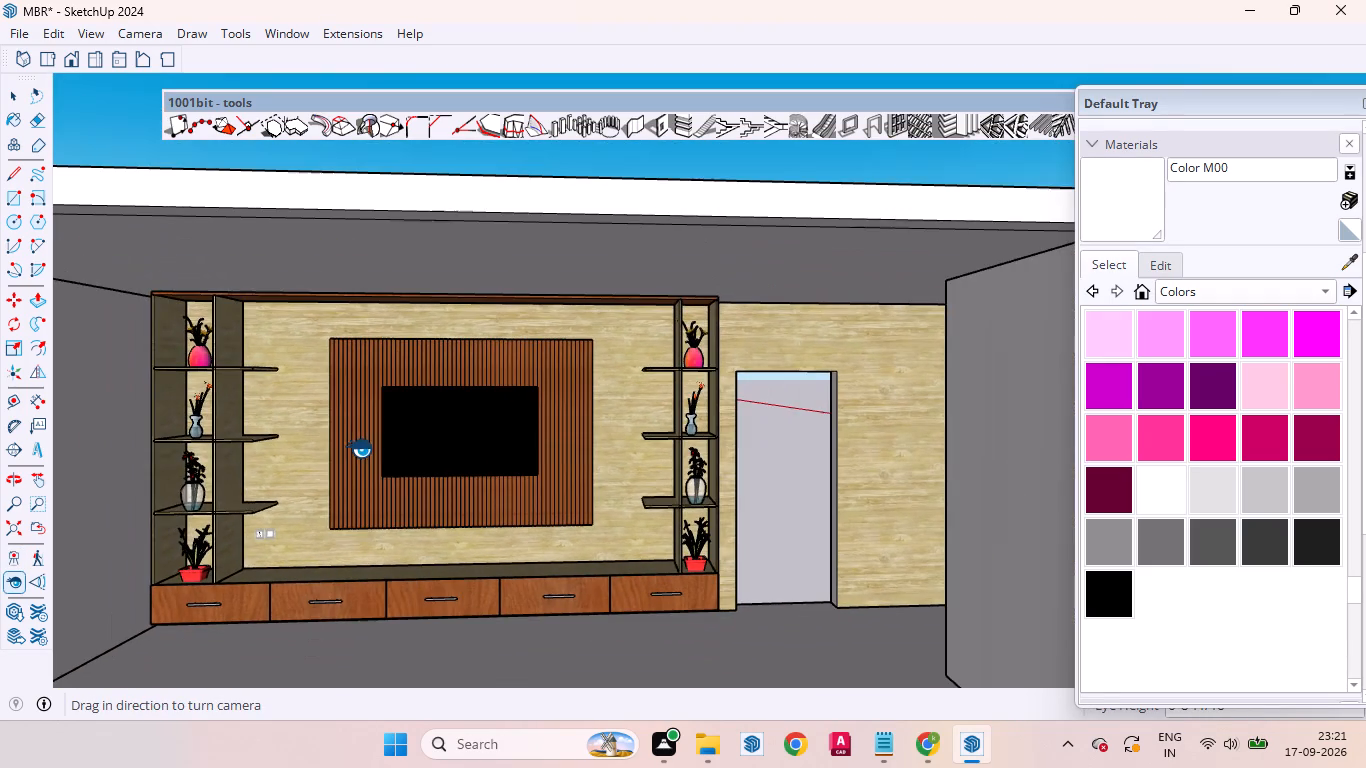
{"action": "middle_click_drag", "start_coordinate": [568, 583], "coordinate": [555, 572]}
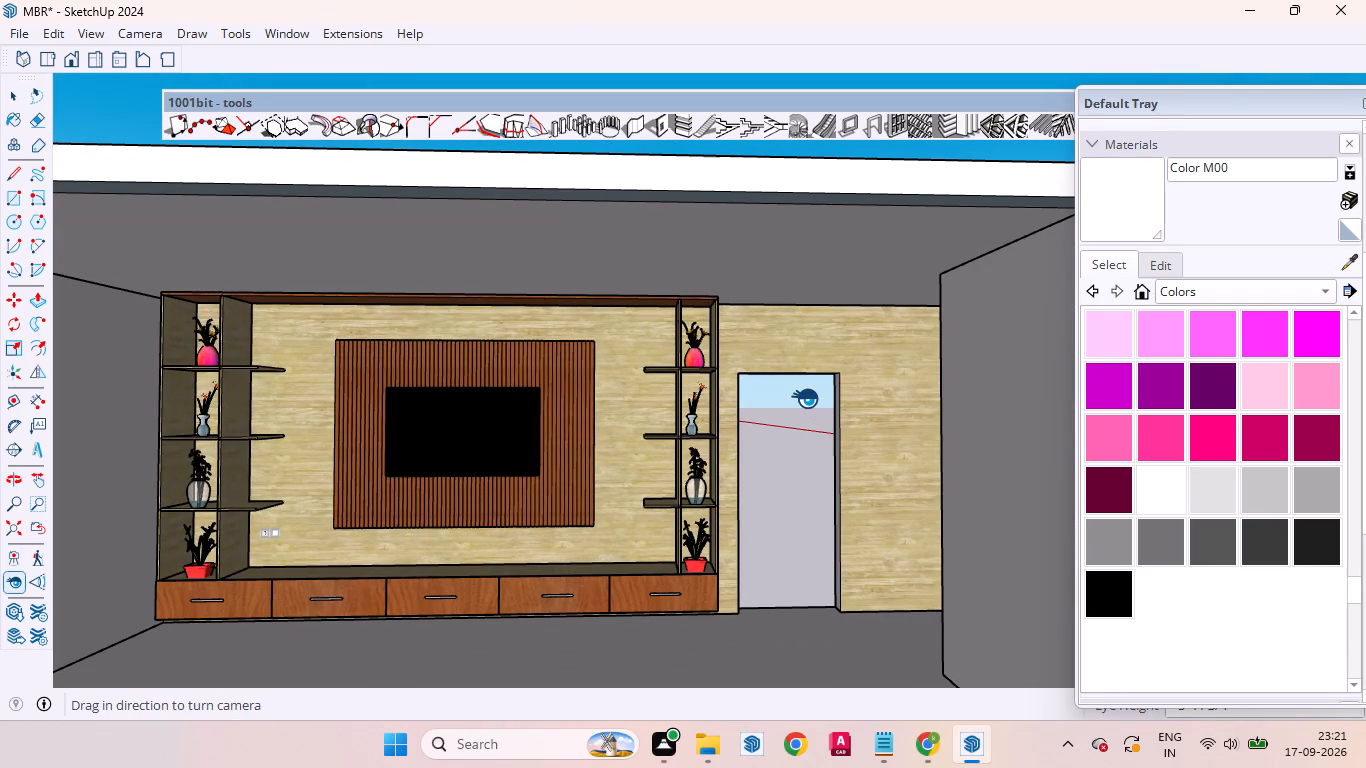
{"action": "key", "text": "space"}
{"action": "scroll", "coordinate": [621, 483], "scroll_direction": "down", "scroll_amount": 2}
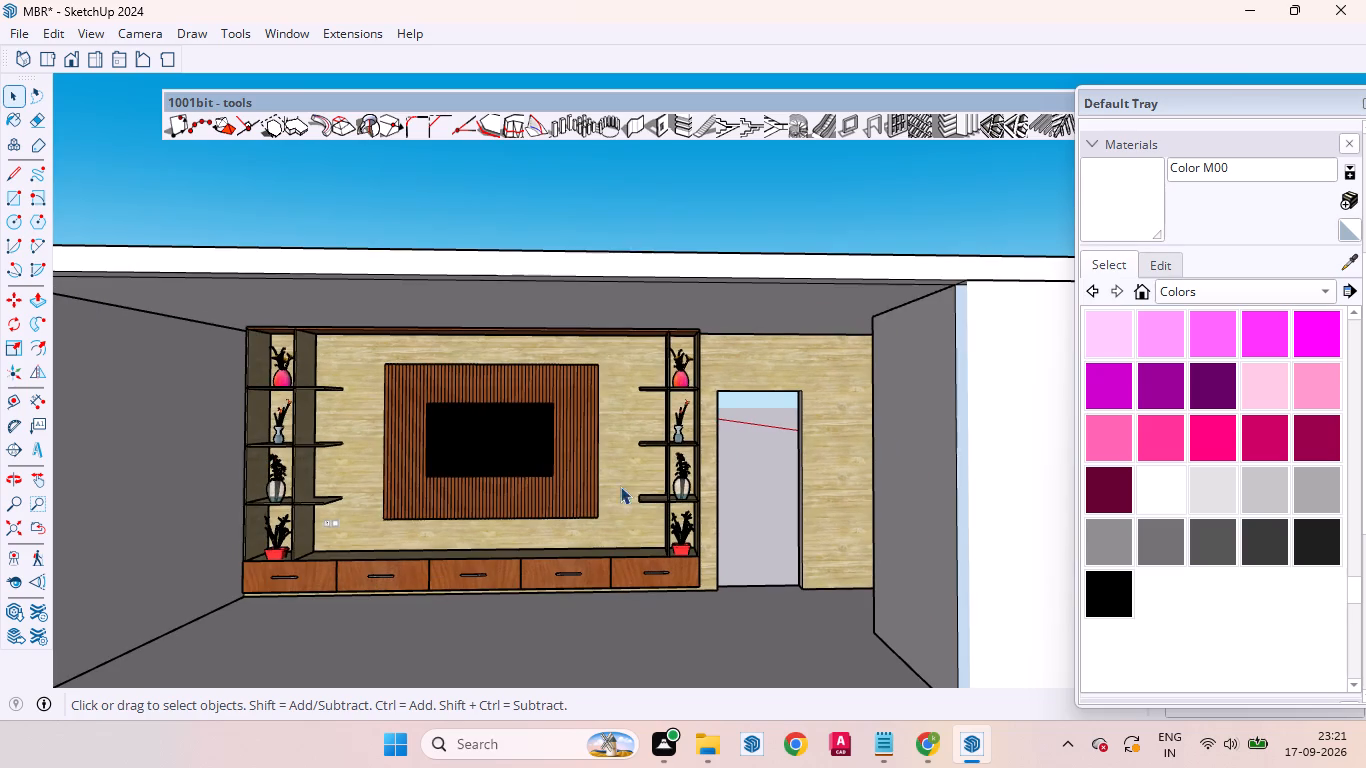
{"action": "middle_click_drag", "start_coordinate": [500, 612], "coordinate": [488, 567]}
{"action": "scroll", "coordinate": [257, 560], "scroll_direction": "up", "scroll_amount": 2}
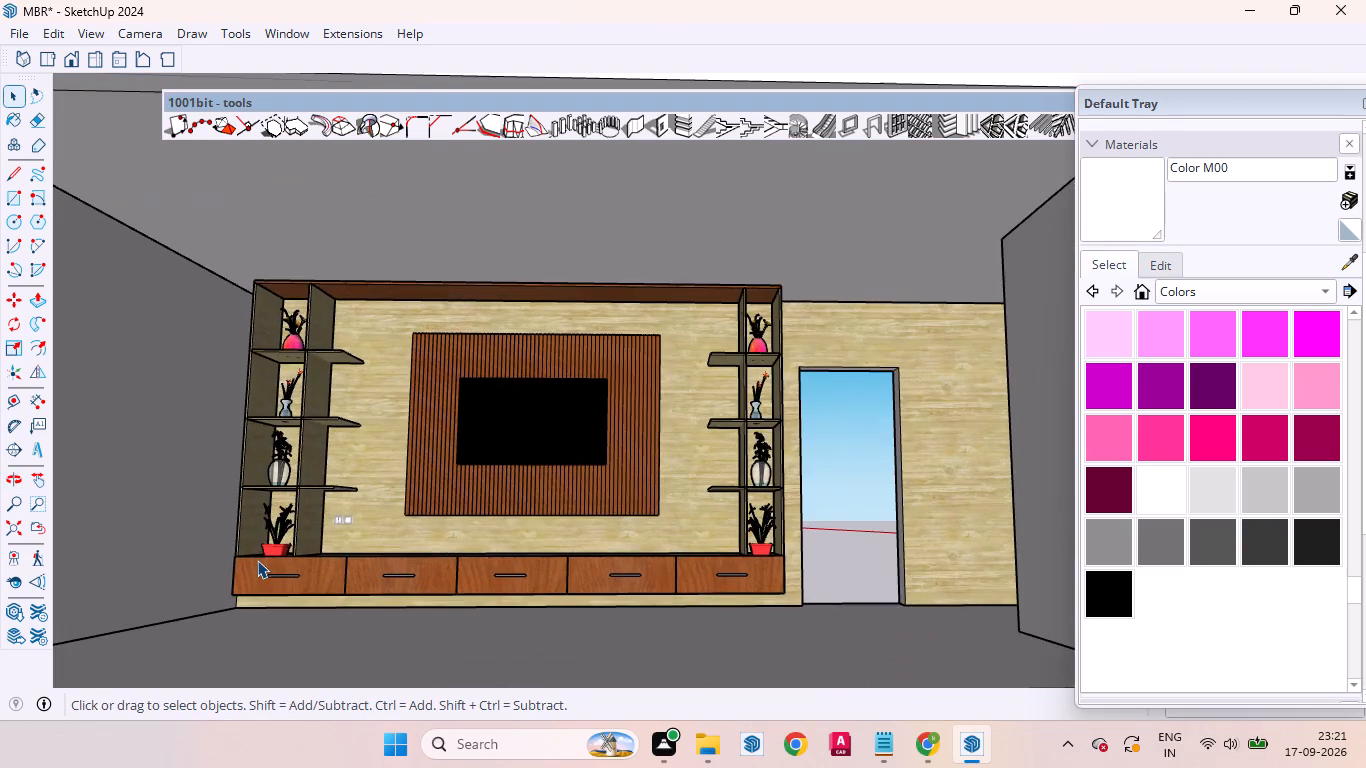
{"action": "scroll", "coordinate": [257, 560], "scroll_direction": "up", "scroll_amount": 1}
{"action": "middle_click_drag", "start_coordinate": [330, 567], "coordinate": [339, 605]}
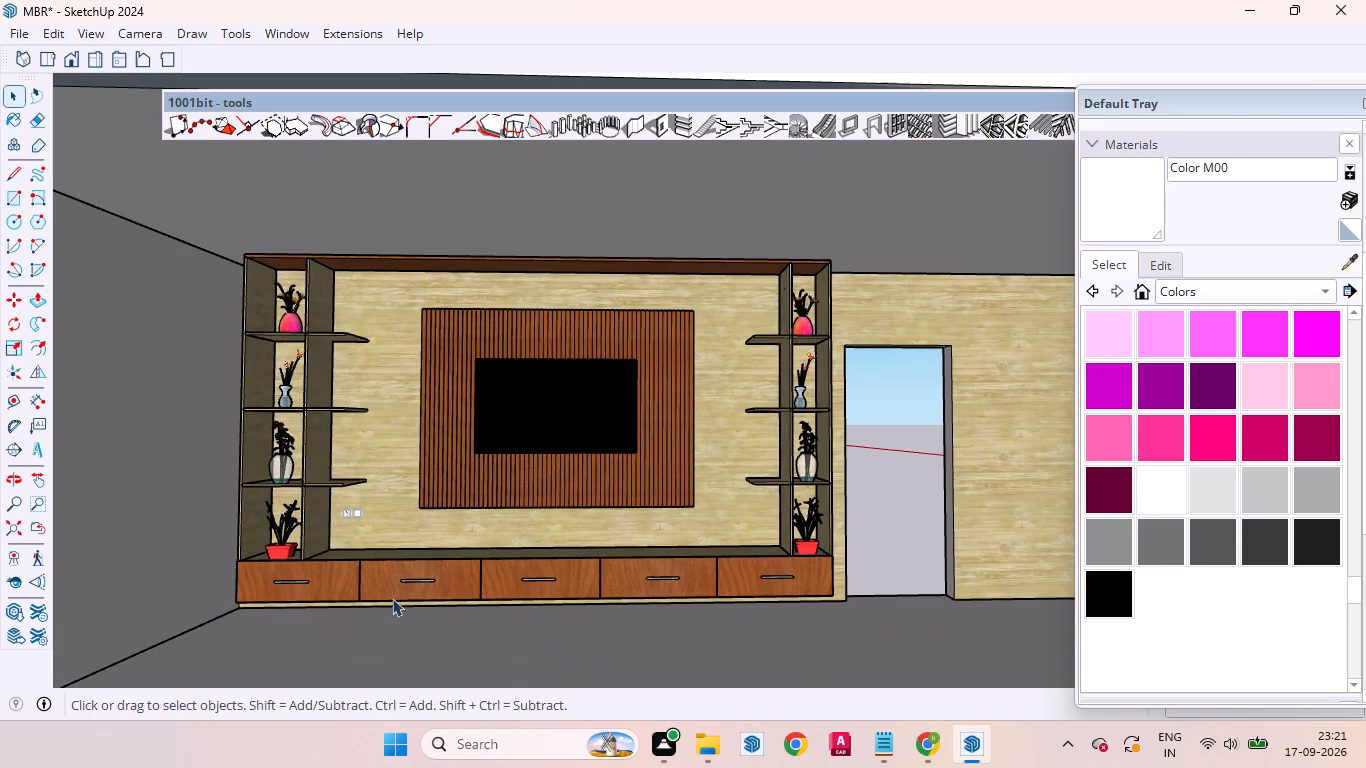
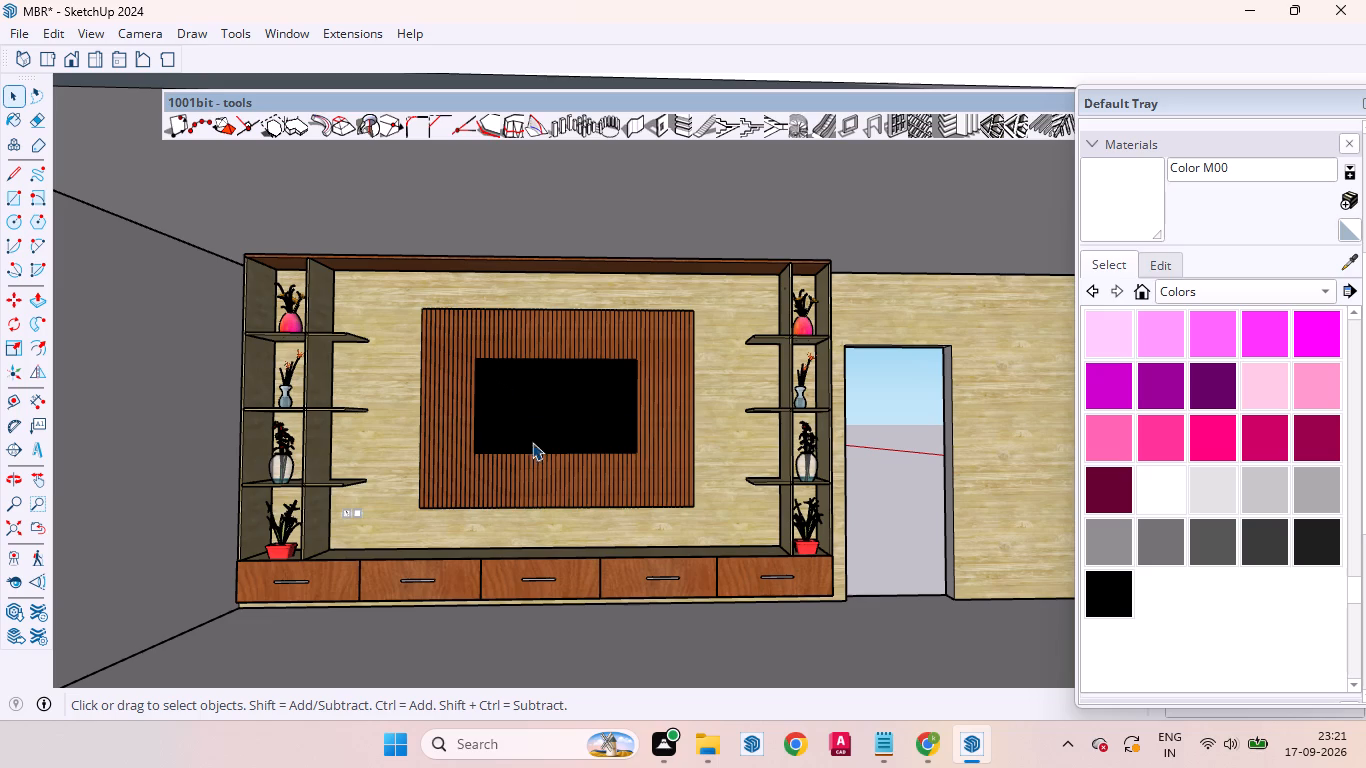
Examine the TV unit's drawers, the strip beneath them and the surrounding room from the frontal interior view.
{"action": "scroll", "coordinate": [521, 355], "scroll_direction": "down", "scroll_amount": 3}
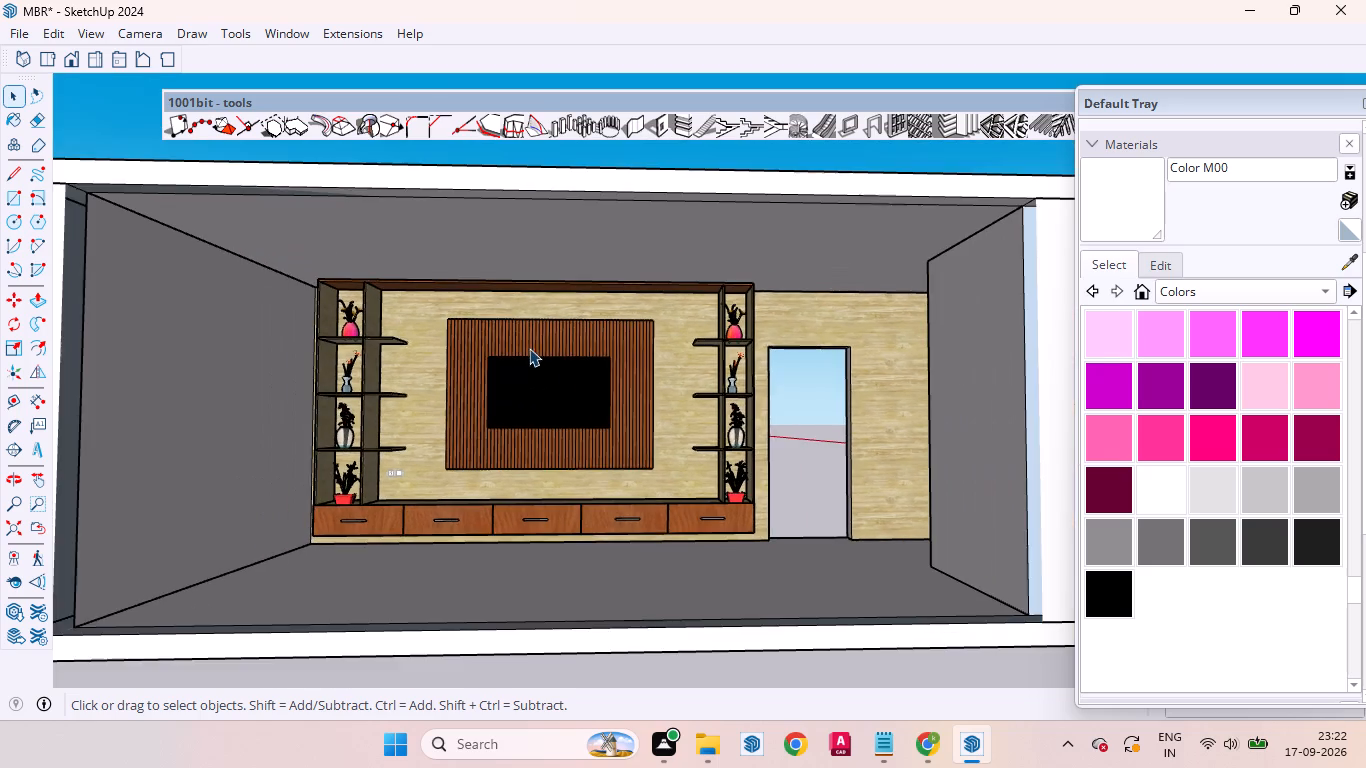
{"action": "scroll", "coordinate": [498, 382], "scroll_direction": "up", "scroll_amount": 3}
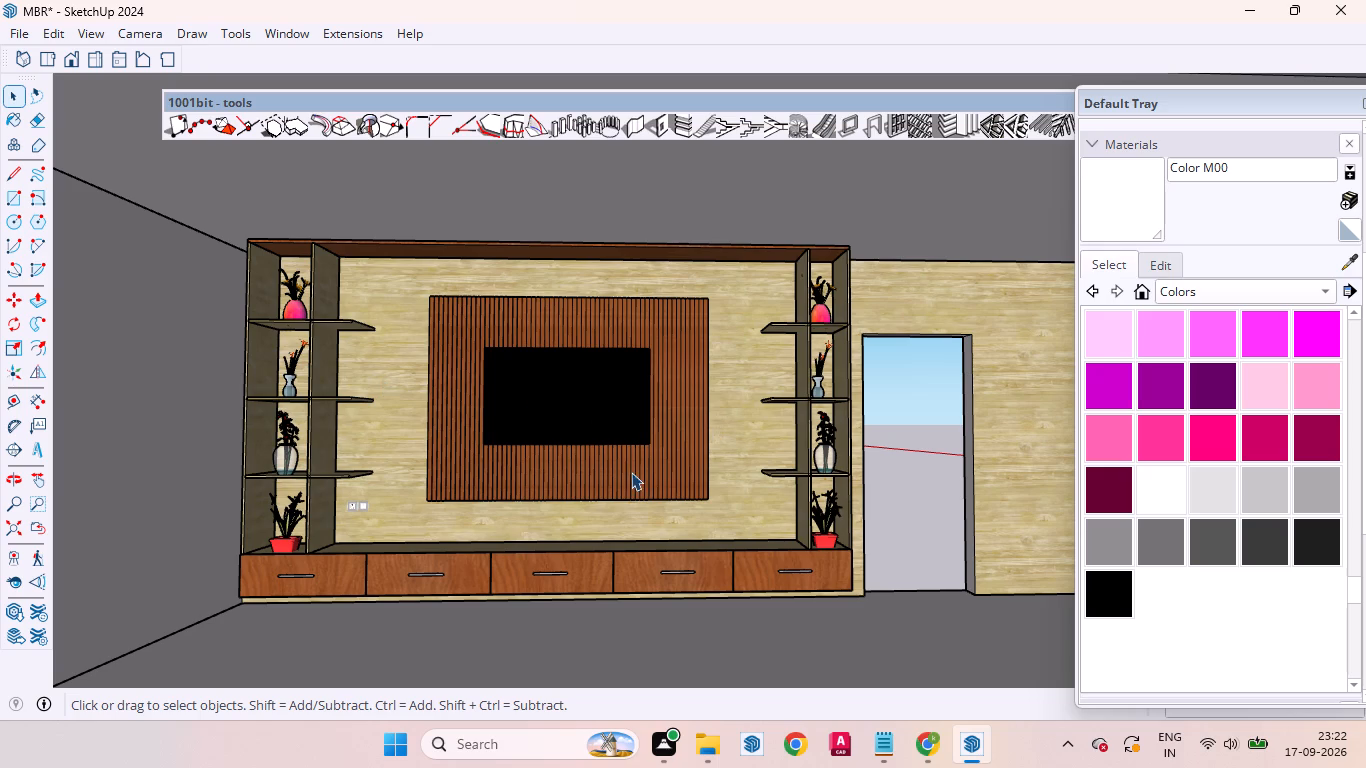
{"action": "scroll", "coordinate": [510, 606], "scroll_direction": "up", "scroll_amount": 8}
{"action": "scroll", "coordinate": [510, 606], "scroll_direction": "down", "scroll_amount": 1}
{"action": "scroll", "coordinate": [510, 606], "scroll_direction": "up", "scroll_amount": 6}
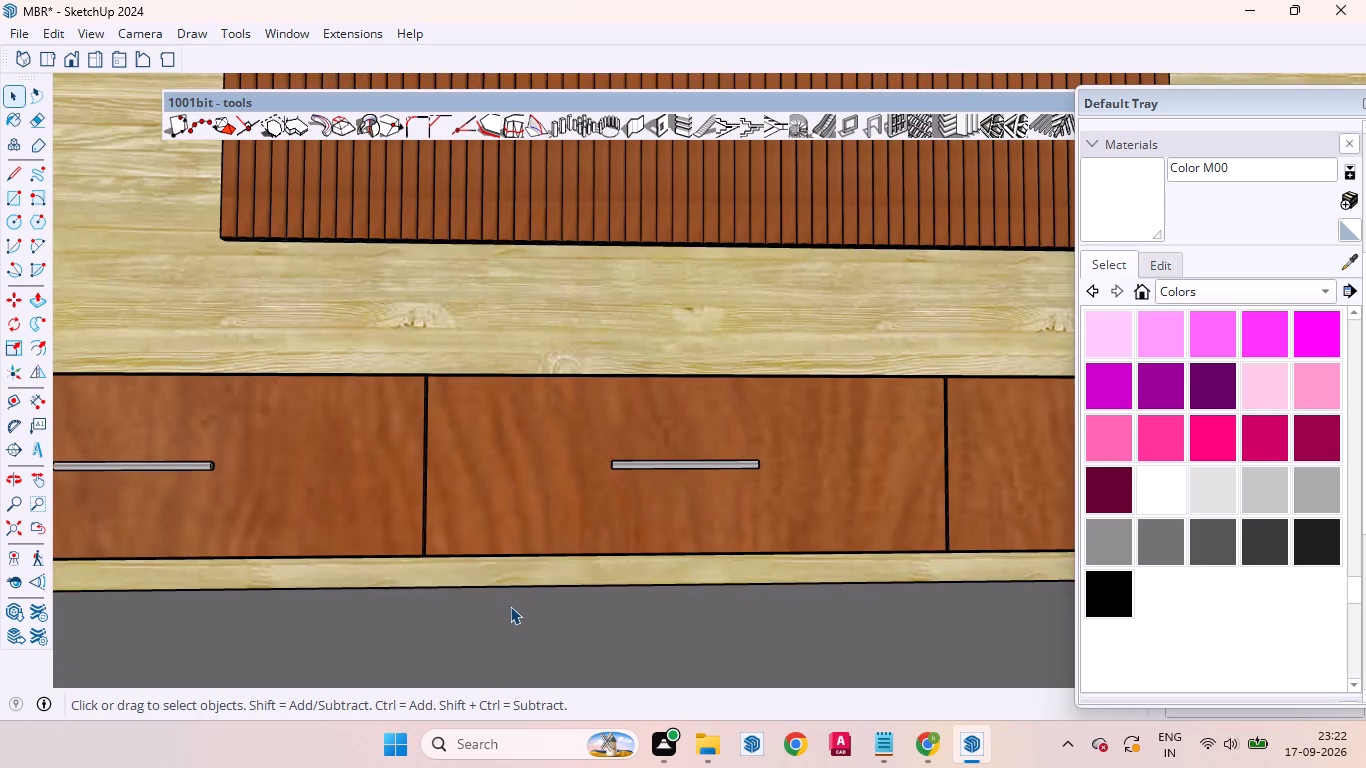
{"action": "left_click", "coordinate": [516, 569]}
{"action": "scroll", "coordinate": [516, 569], "scroll_direction": "down", "scroll_amount": 13}
{"action": "scroll", "coordinate": [516, 506], "scroll_direction": "up", "scroll_amount": 2}
{"action": "scroll", "coordinate": [516, 506], "scroll_direction": "down", "scroll_amount": 7}
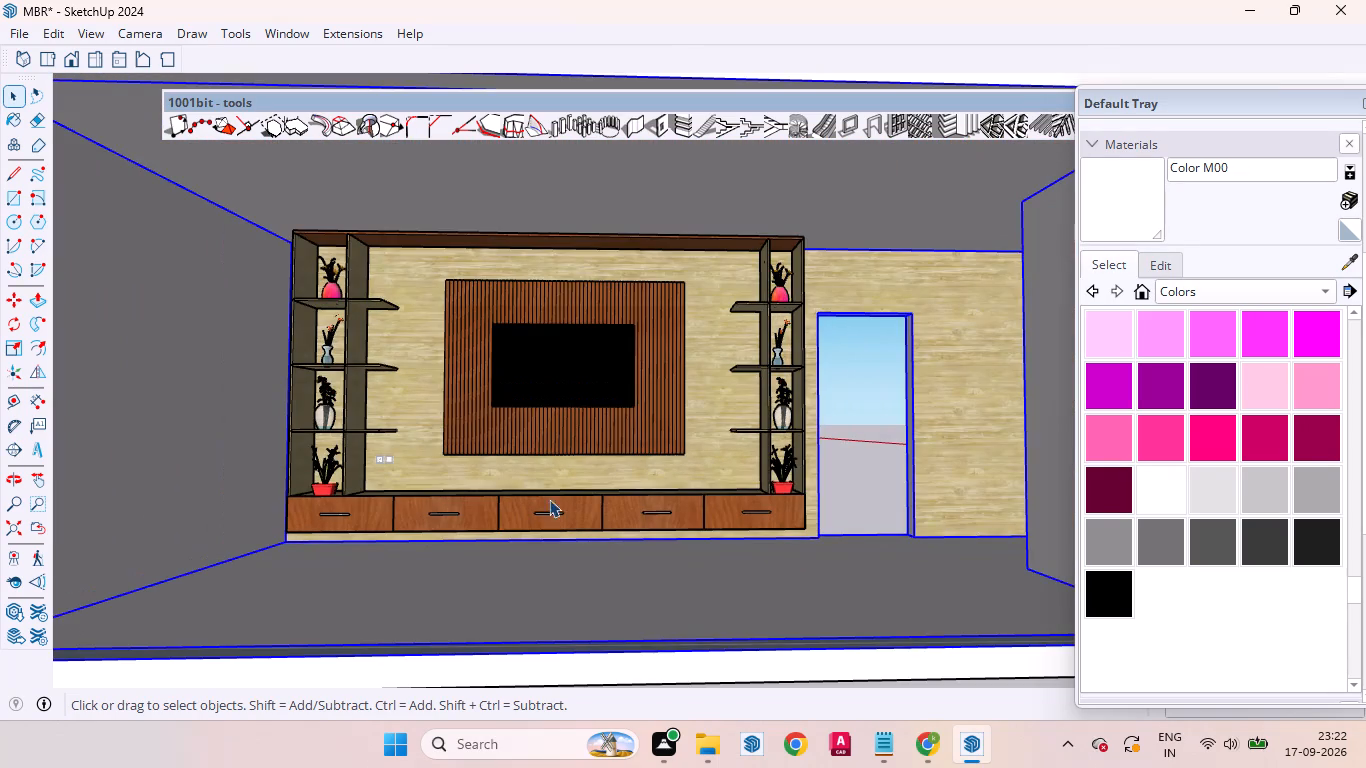
{"action": "left_click", "coordinate": [880, 402]}
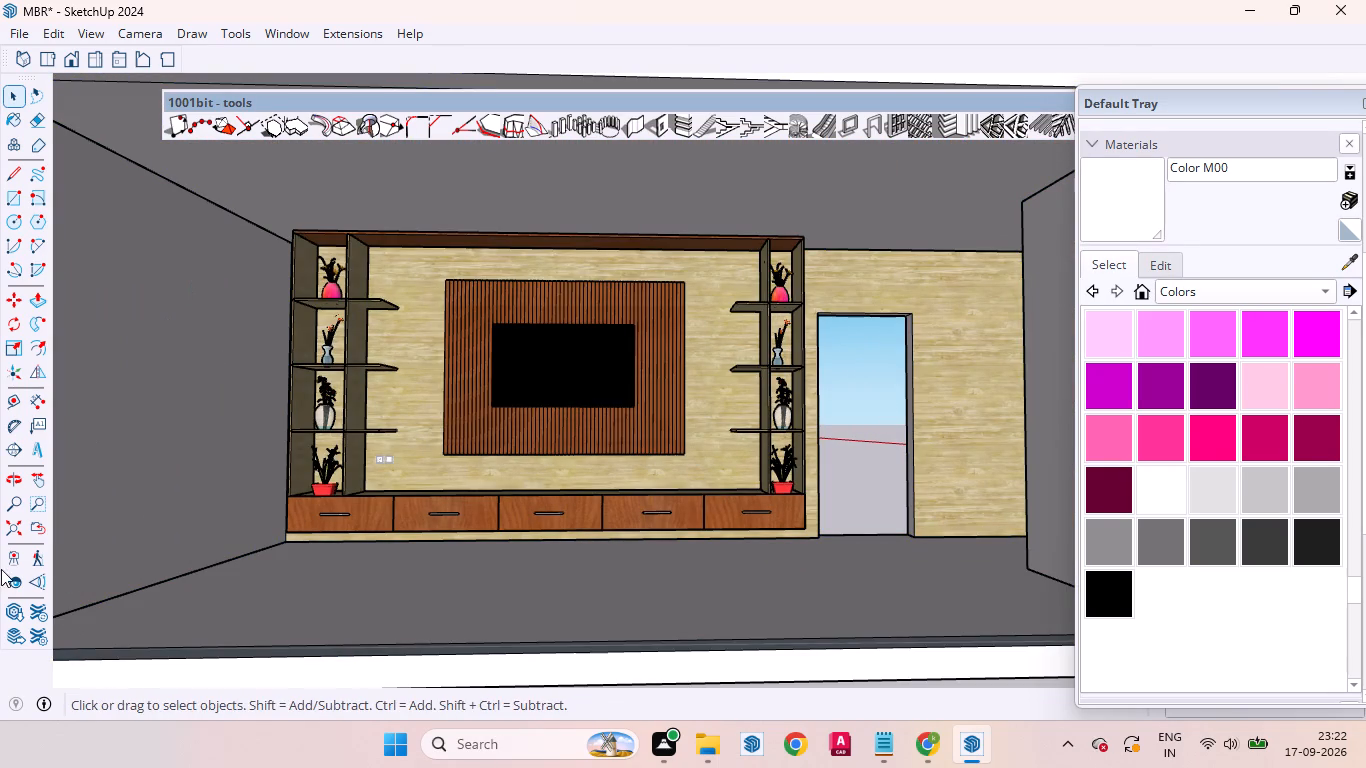
Position the camera at the bedroom floor's open edge, frame the TV unit and door frontally, and save the view as a scene.
{"action": "left_click", "coordinate": [8, 550]}
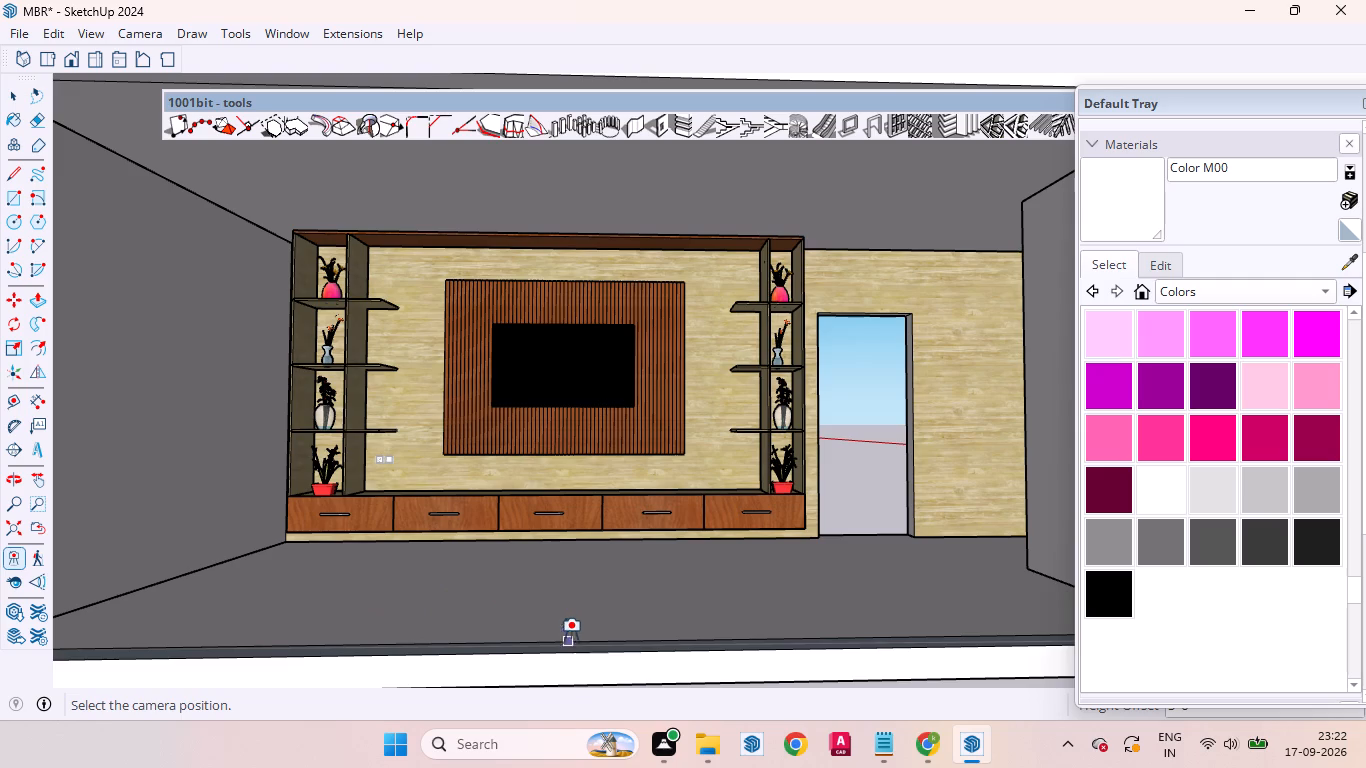
{"action": "left_click", "coordinate": [607, 643]}
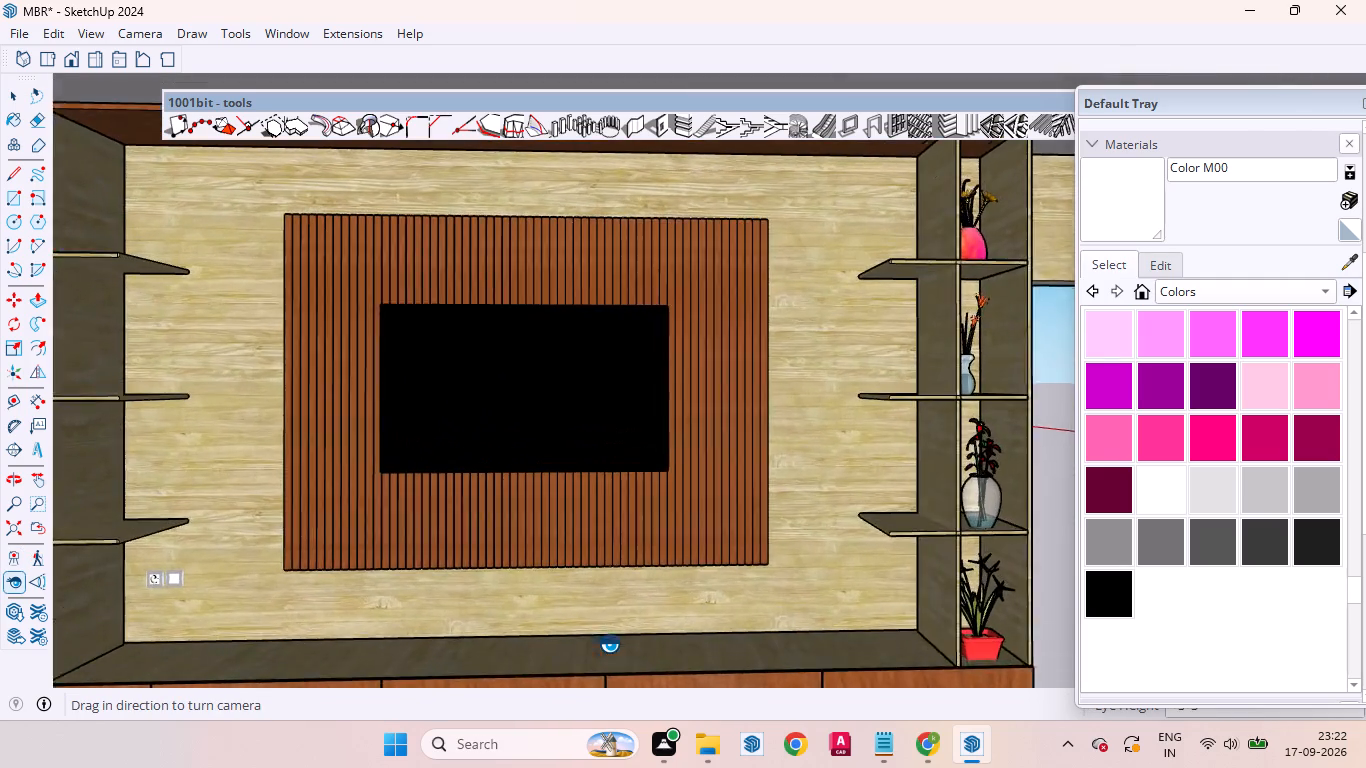
{"action": "scroll", "coordinate": [601, 643], "scroll_direction": "down", "scroll_amount": 7}
{"action": "scroll", "coordinate": [523, 566], "scroll_direction": "down", "scroll_amount": 7}
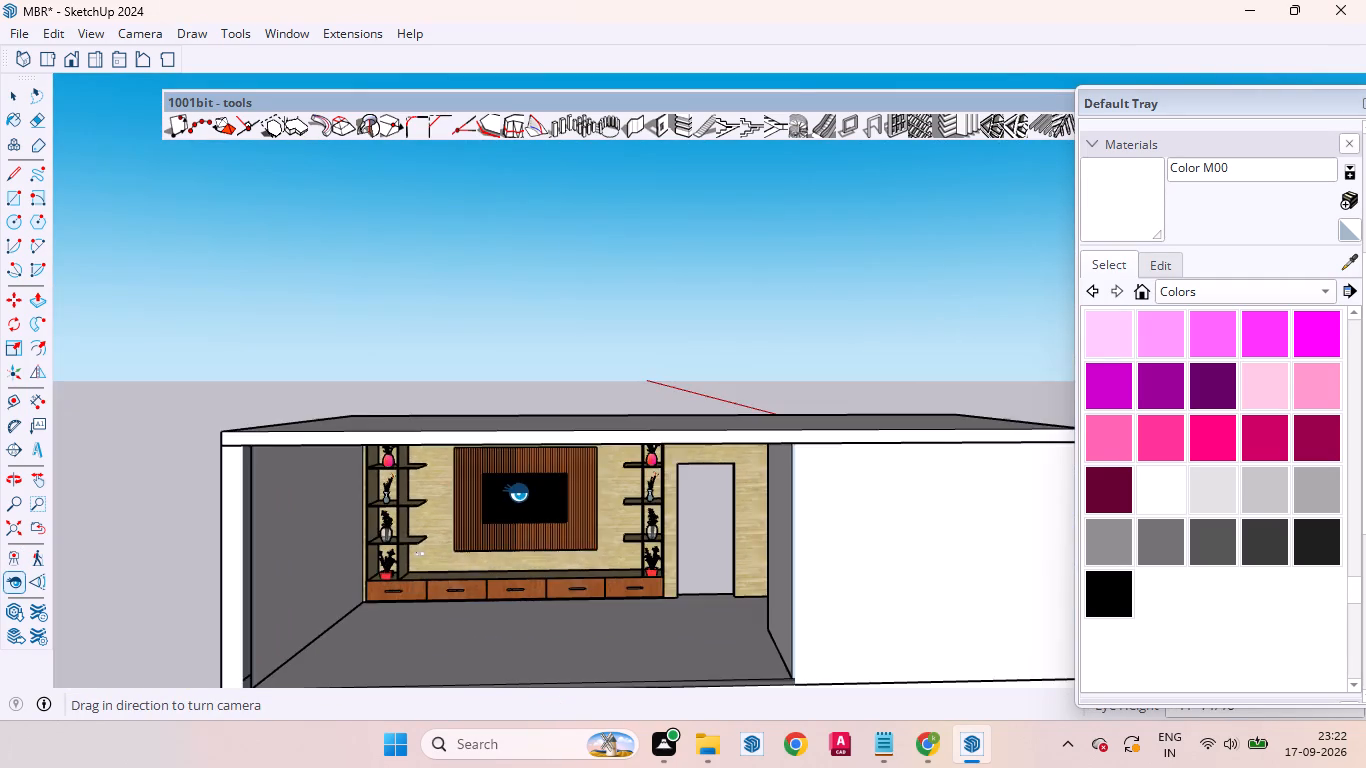
{"action": "scroll", "coordinate": [543, 641], "scroll_direction": "up", "scroll_amount": 11}
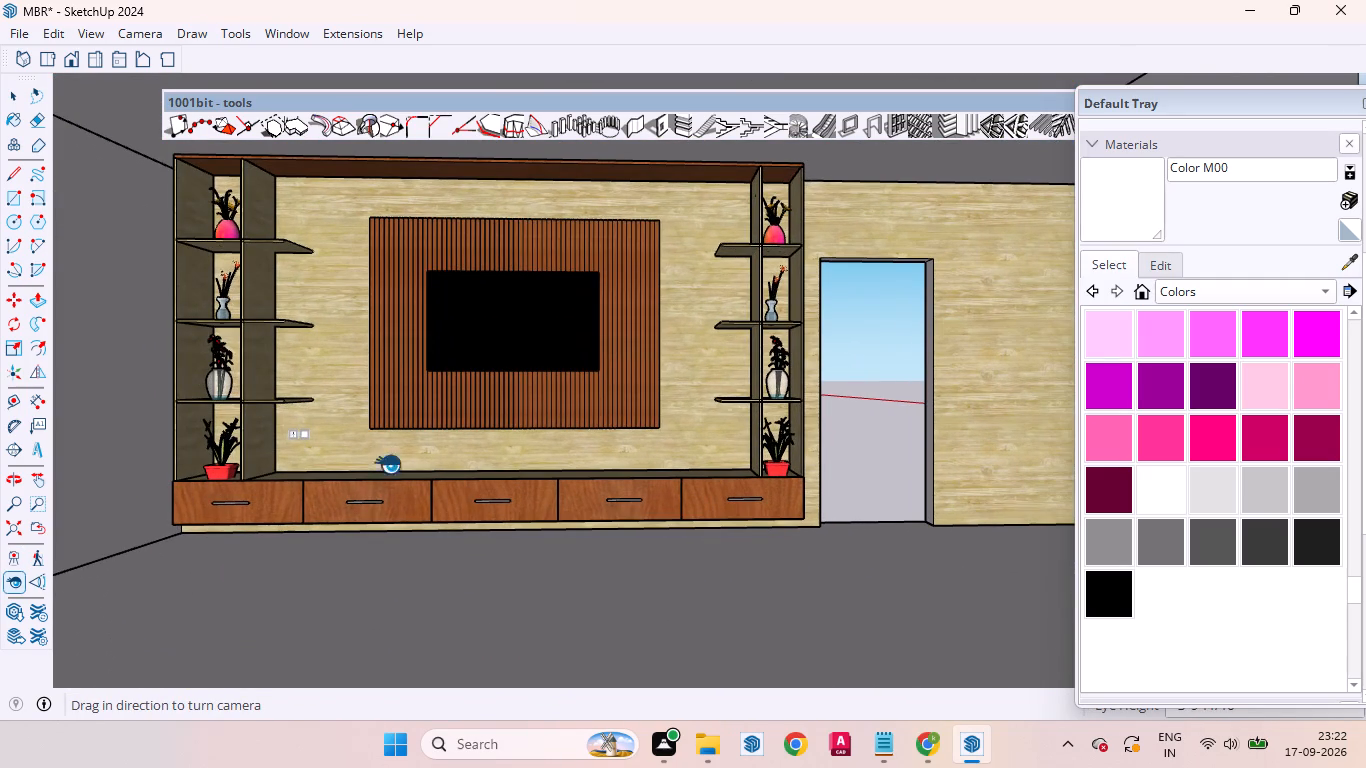
{"action": "left_click", "coordinate": [54, 25]}
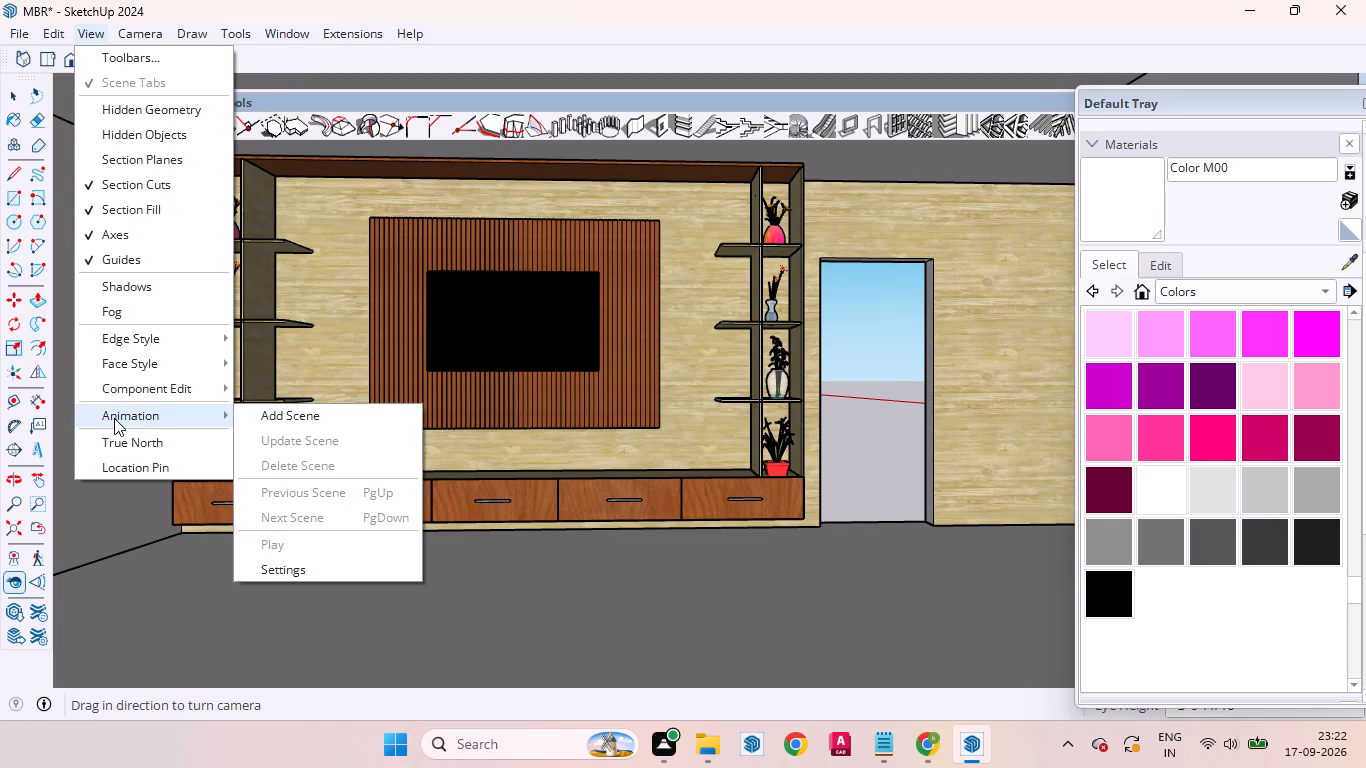
{"action": "left_click", "coordinate": [265, 414]}
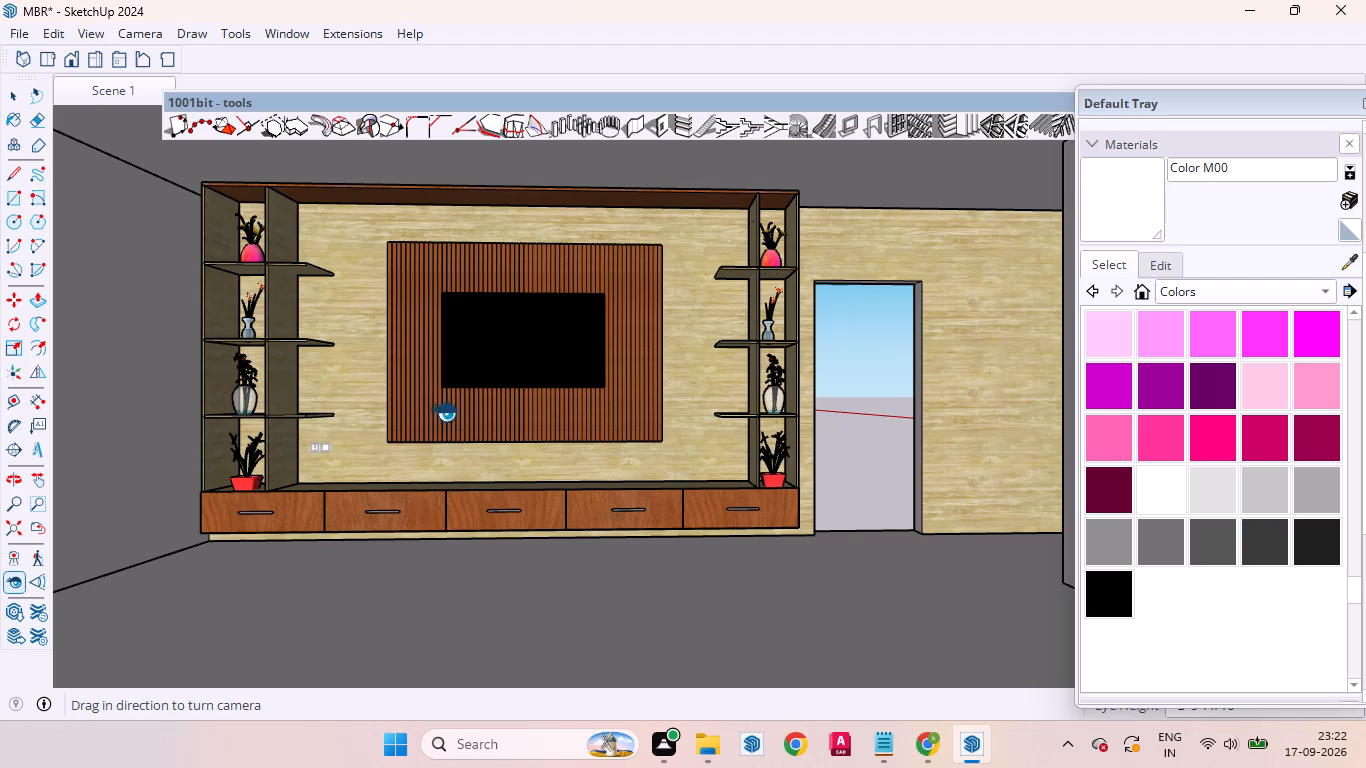
Position the camera on the floor's open edge for an angled close view of the TV unit and add it as a second scene.
{"action": "scroll", "coordinate": [495, 611], "scroll_direction": "up", "scroll_amount": 1}
{"action": "middle_click_drag", "start_coordinate": [573, 610], "coordinate": [475, 632]}
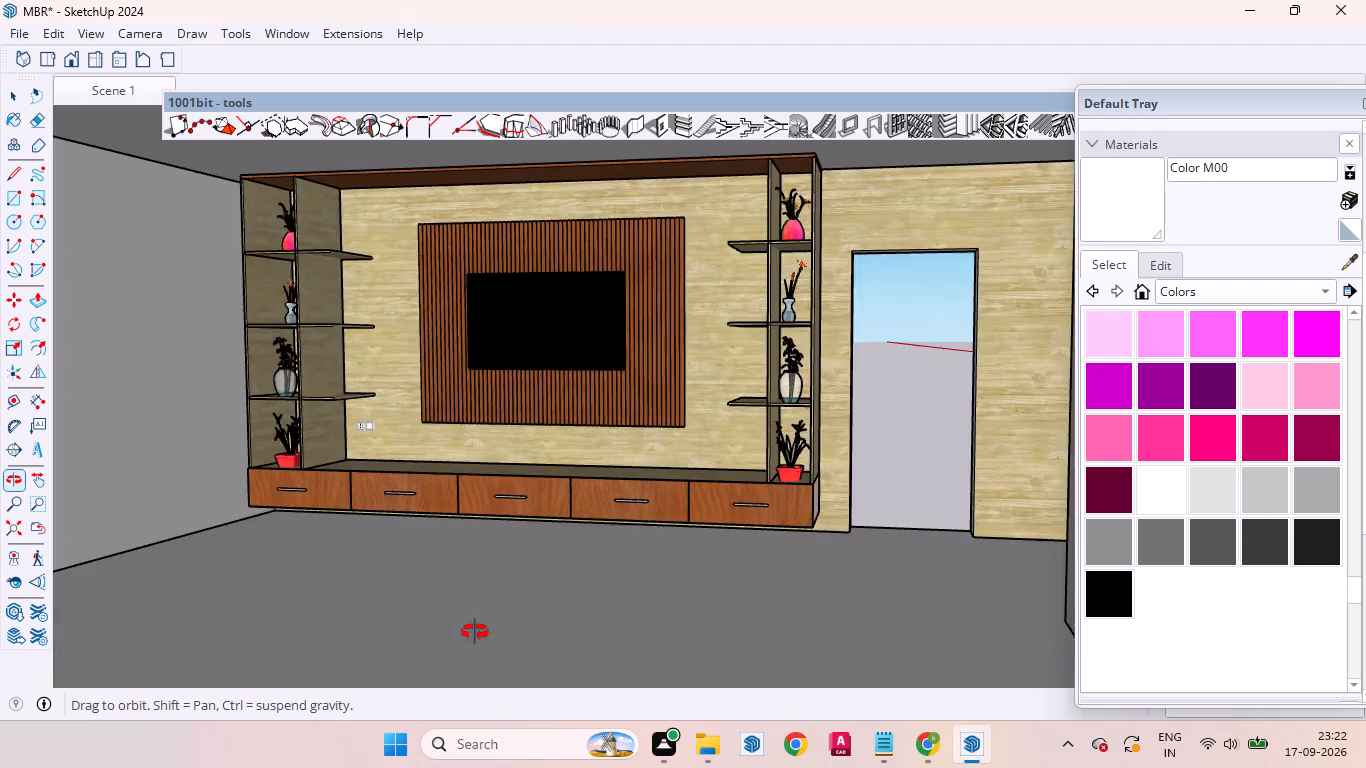
{"action": "middle_click_drag", "start_coordinate": [475, 632], "coordinate": [554, 651]}
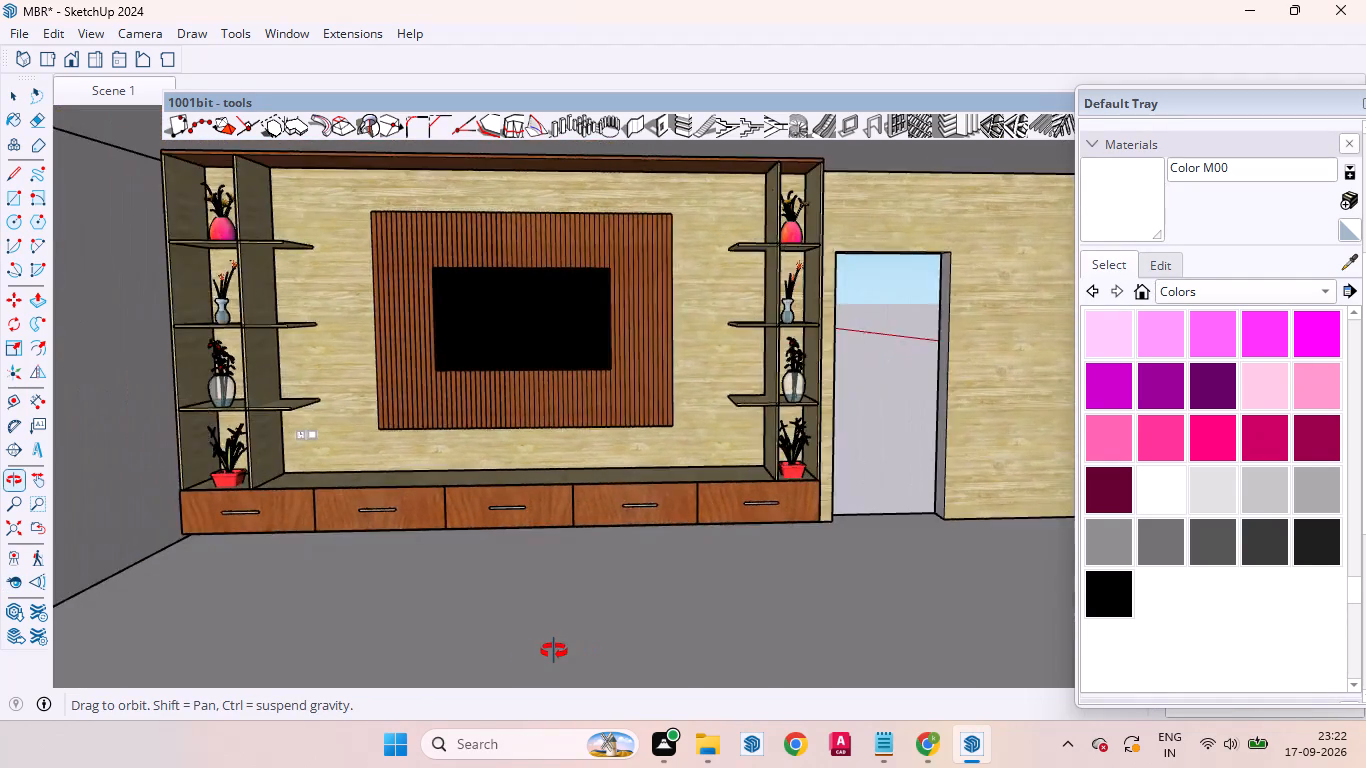
{"action": "middle_click_drag", "start_coordinate": [554, 651], "coordinate": [488, 665]}
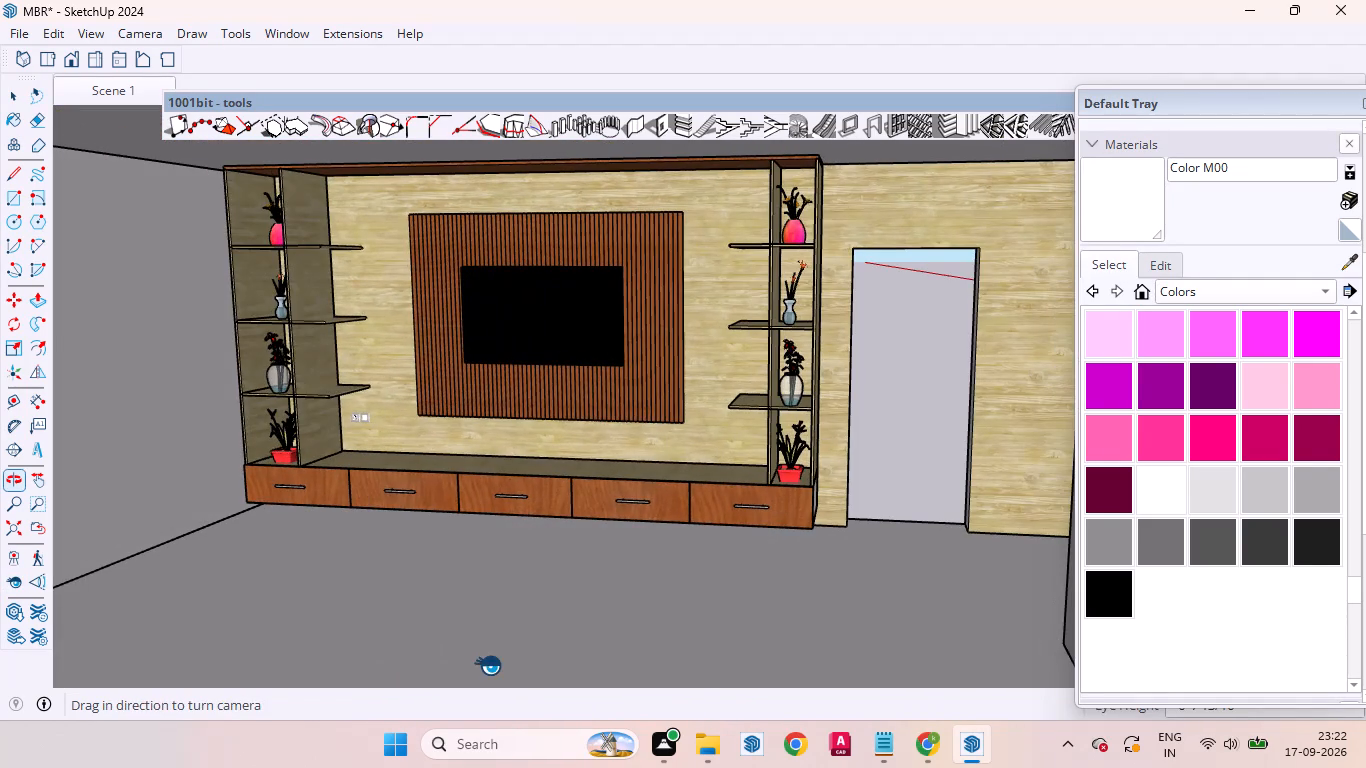
{"action": "scroll", "coordinate": [683, 647], "scroll_direction": "up", "scroll_amount": 1}
{"action": "middle_click_drag", "start_coordinate": [683, 647], "coordinate": [606, 650]}
{"action": "scroll", "coordinate": [582, 622], "scroll_direction": "down", "scroll_amount": 4}
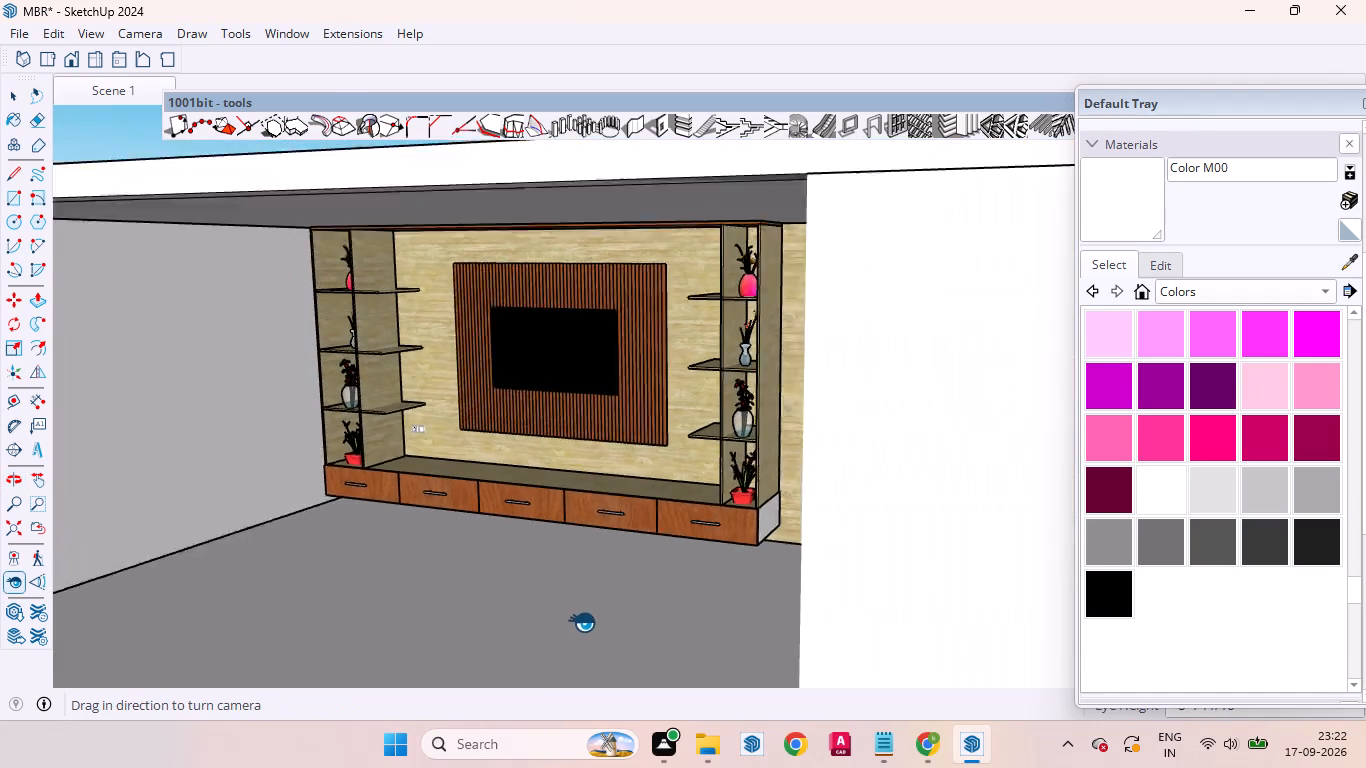
{"action": "scroll", "coordinate": [582, 622], "scroll_direction": "down", "scroll_amount": 1}
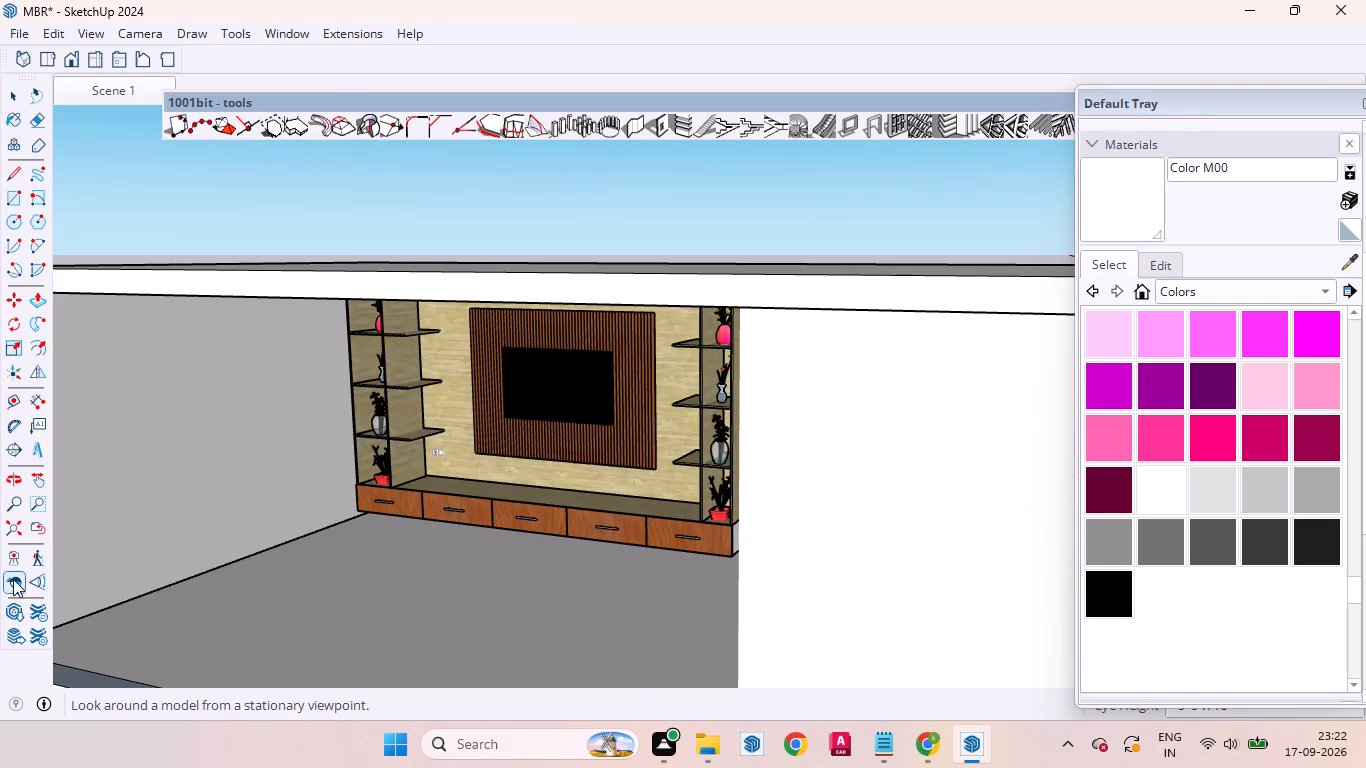
{"action": "left_click", "coordinate": [13, 560]}
{"action": "scroll", "coordinate": [528, 570], "scroll_direction": "down", "scroll_amount": 5}
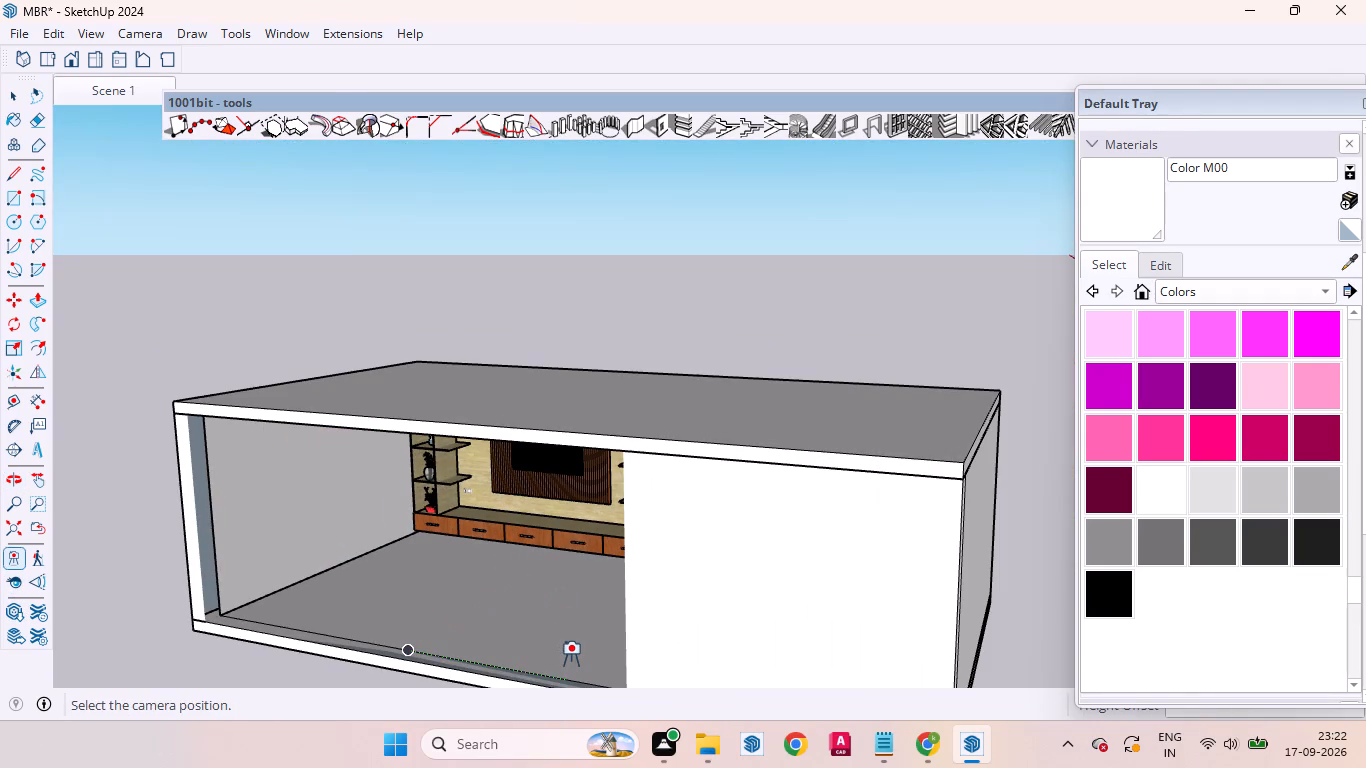
{"action": "left_click", "coordinate": [579, 674]}
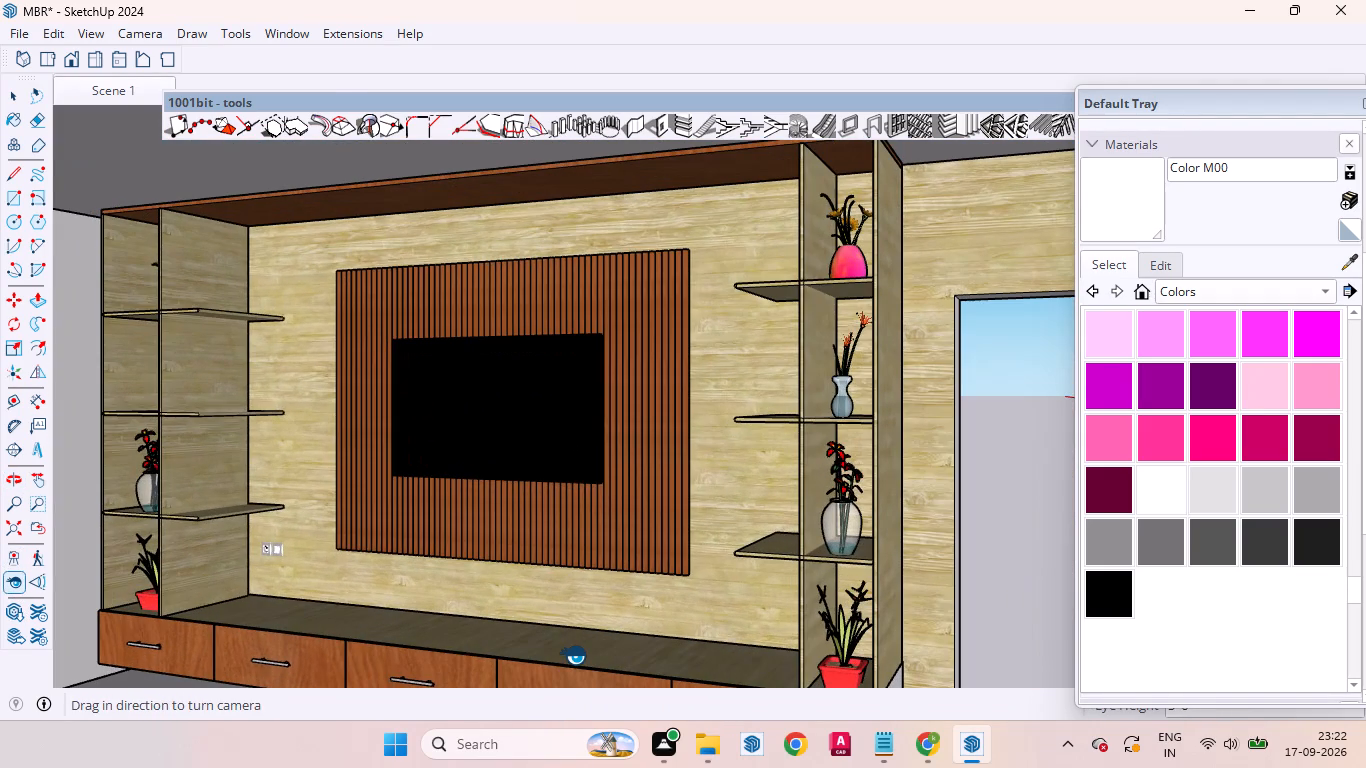
{"action": "left_click", "coordinate": [84, 31]}
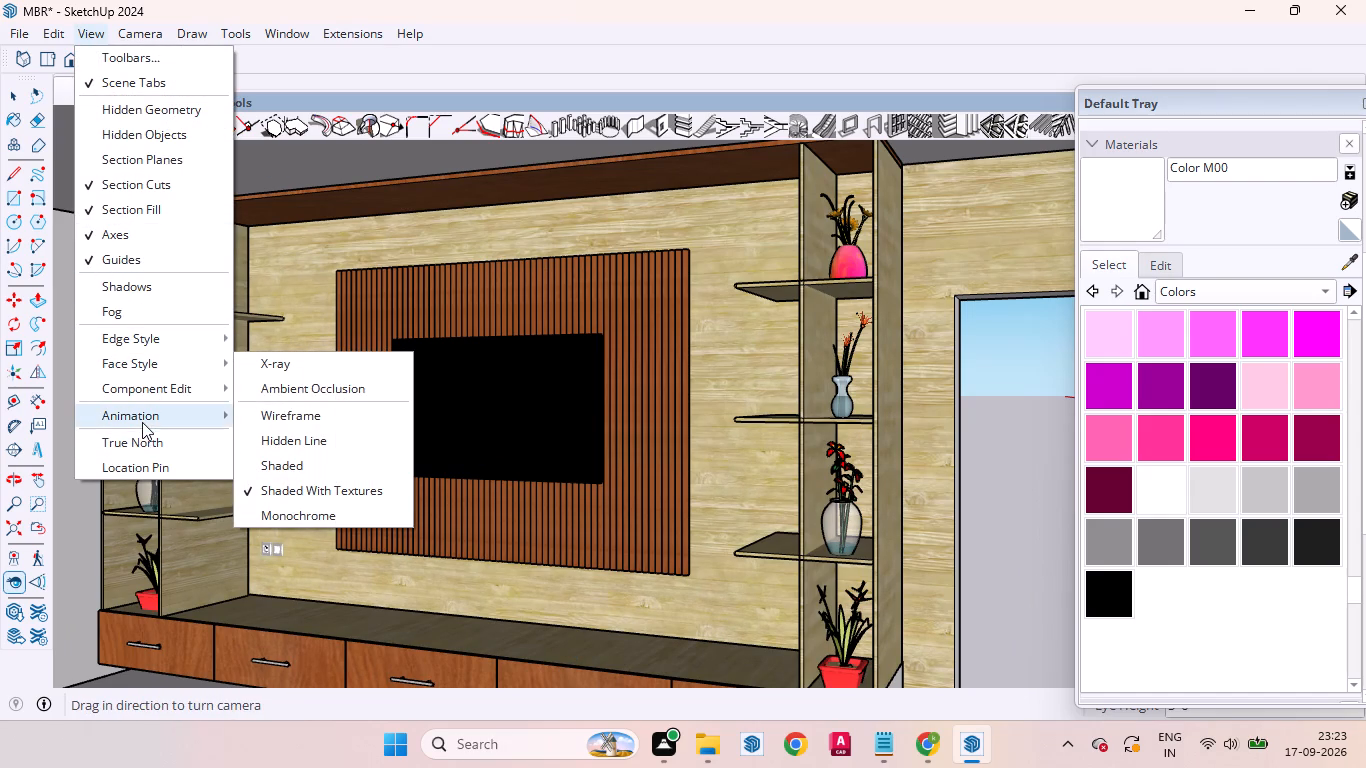
{"action": "left_click", "coordinate": [337, 427]}
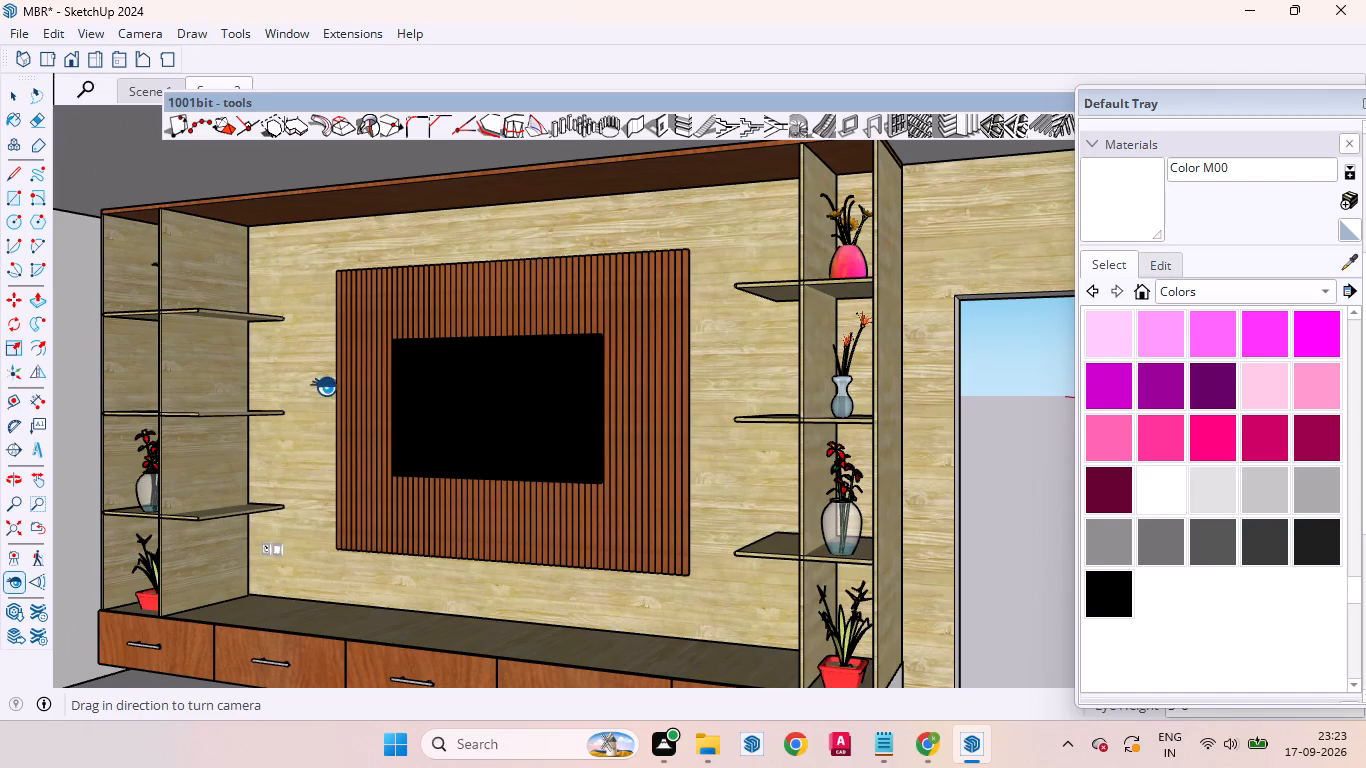
Compare the saved views by switching to Scene 1 and back to Scene 2.
{"action": "left_click", "coordinate": [139, 101]}
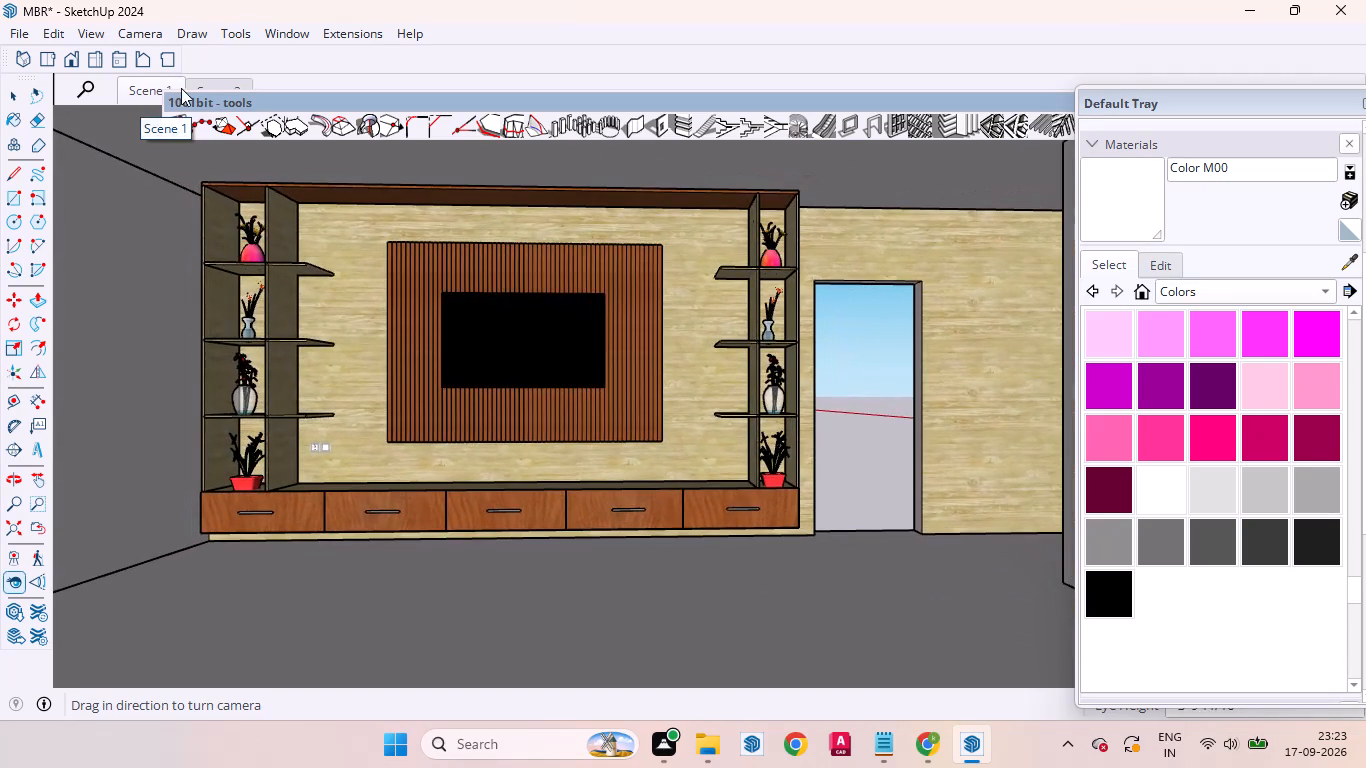
{"action": "left_click", "coordinate": [205, 85]}
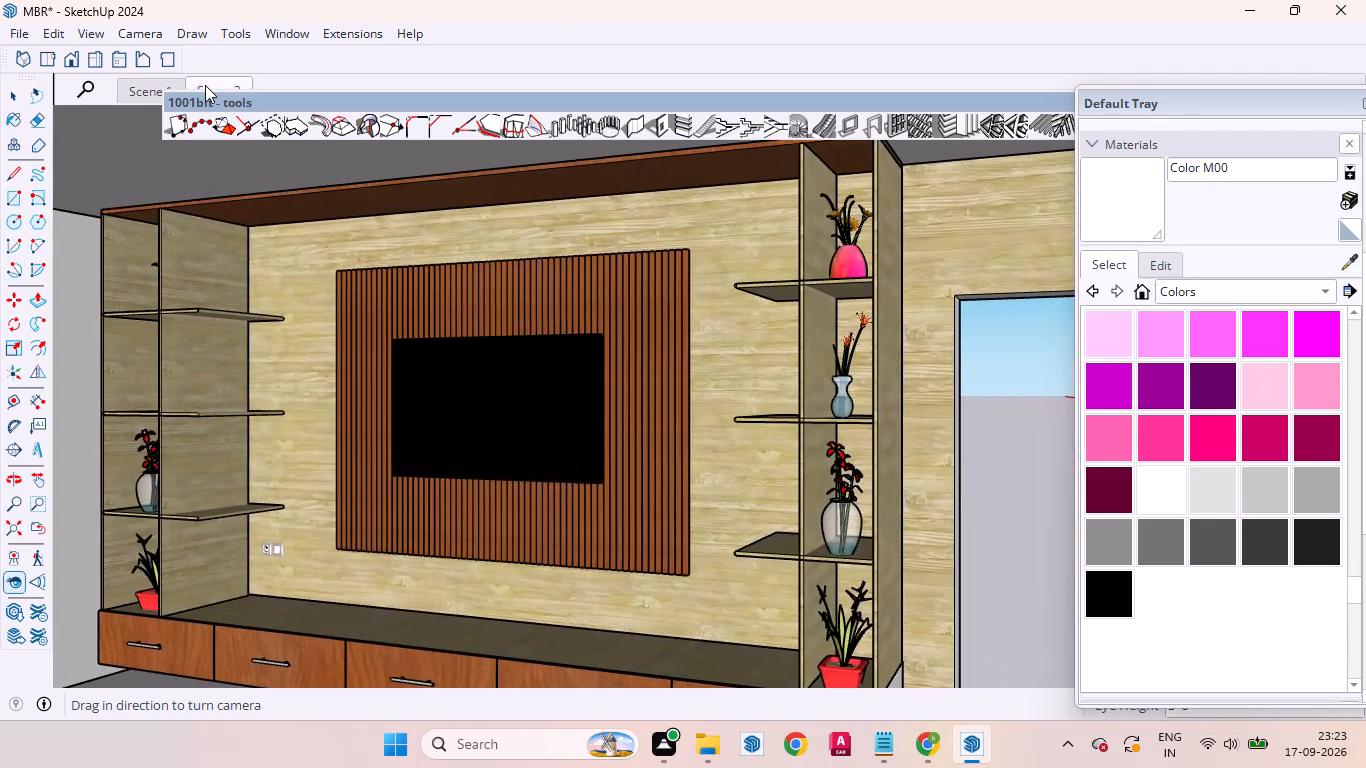
Update Scene 2 with the current camera view of the TV unit.
{"action": "scroll", "coordinate": [231, 148], "scroll_direction": "down", "scroll_amount": 3}
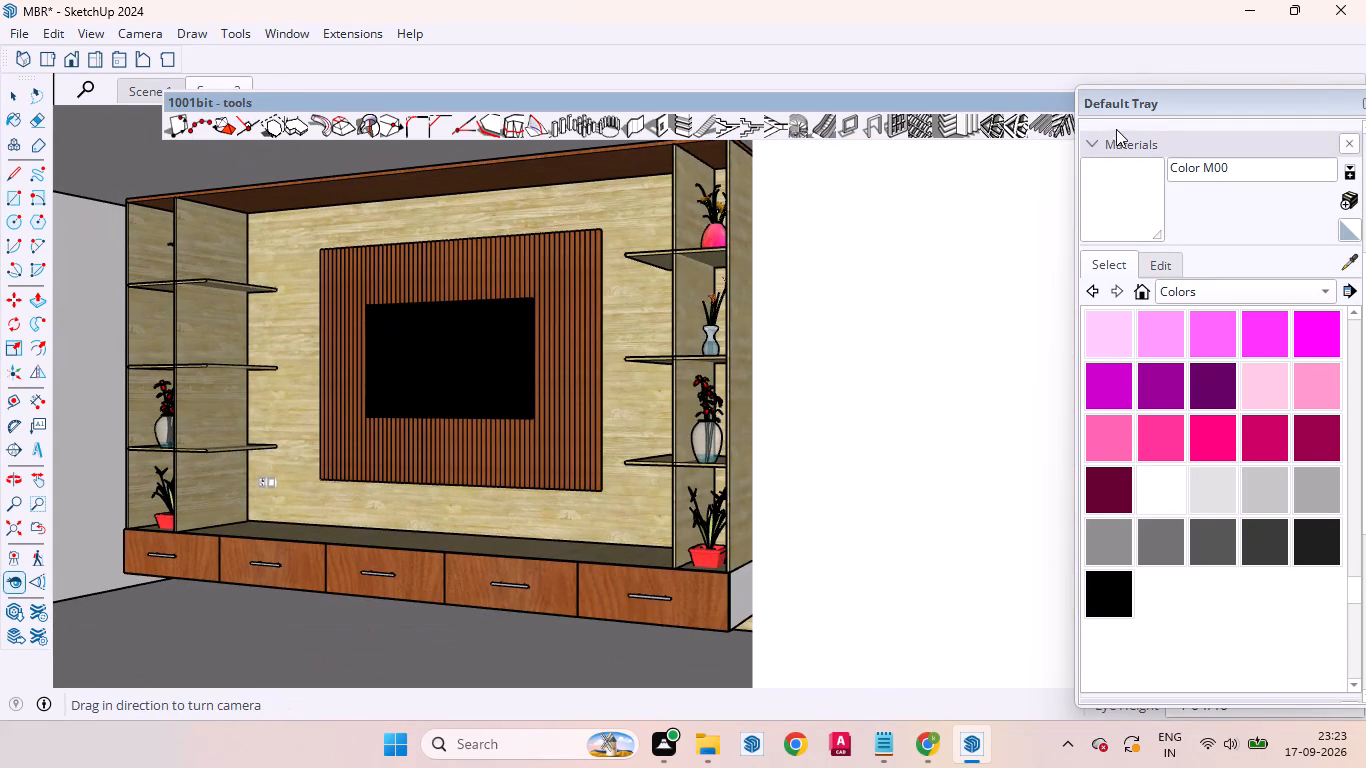
{"action": "left_click", "coordinate": [205, 86]}
{"action": "right_click", "coordinate": [205, 86]}
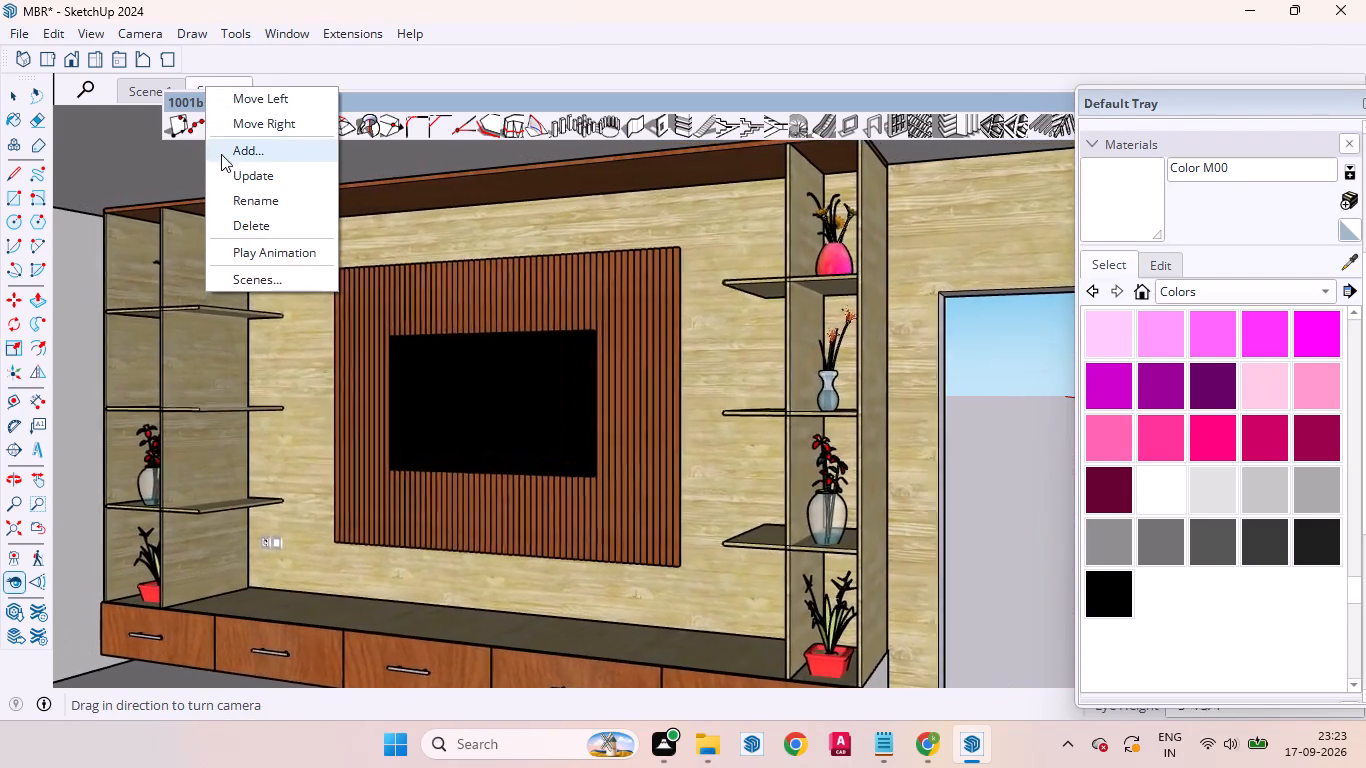
{"action": "left_click", "coordinate": [226, 171]}
Explore angled interior viewpoints that show the whole TV unit together with the door.
{"action": "scroll", "coordinate": [246, 198], "scroll_direction": "down", "scroll_amount": 6}
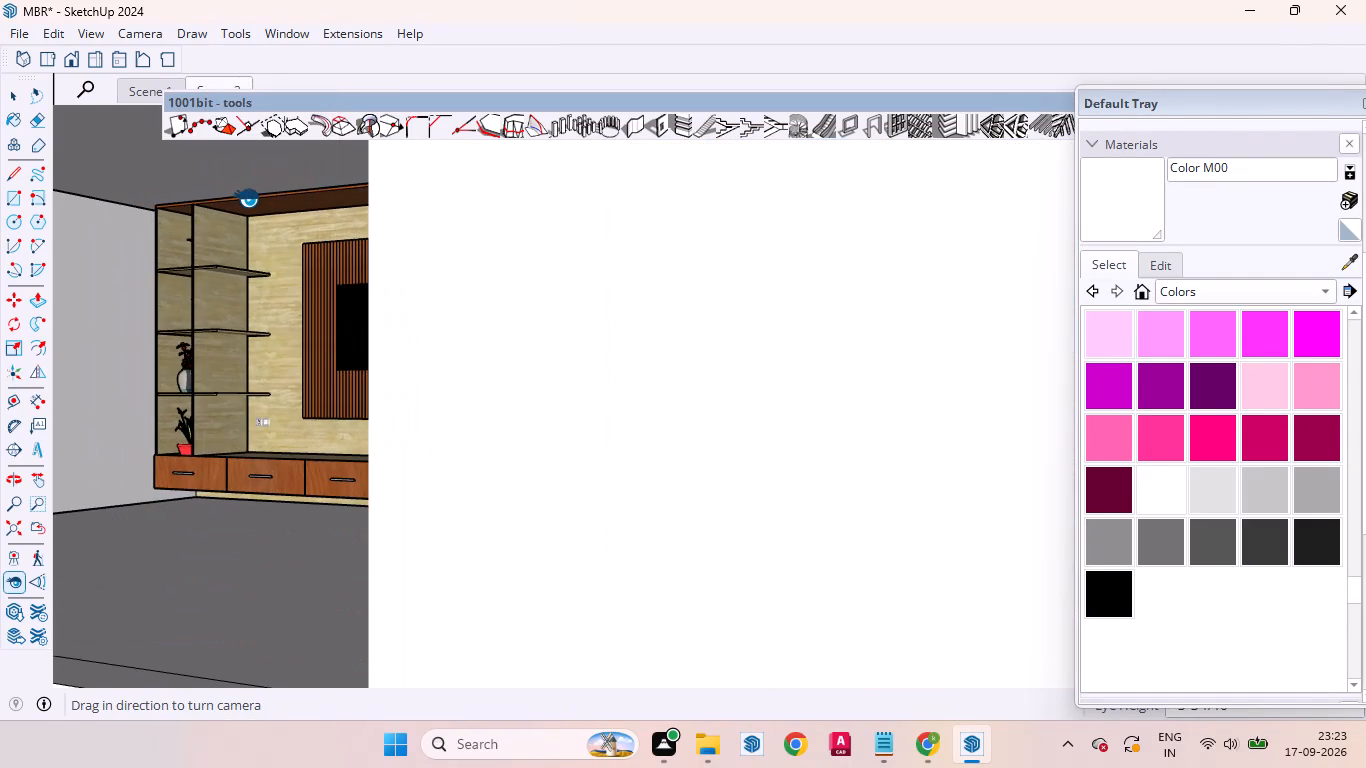
{"action": "middle_click_drag", "start_coordinate": [201, 364], "coordinate": [243, 432]}
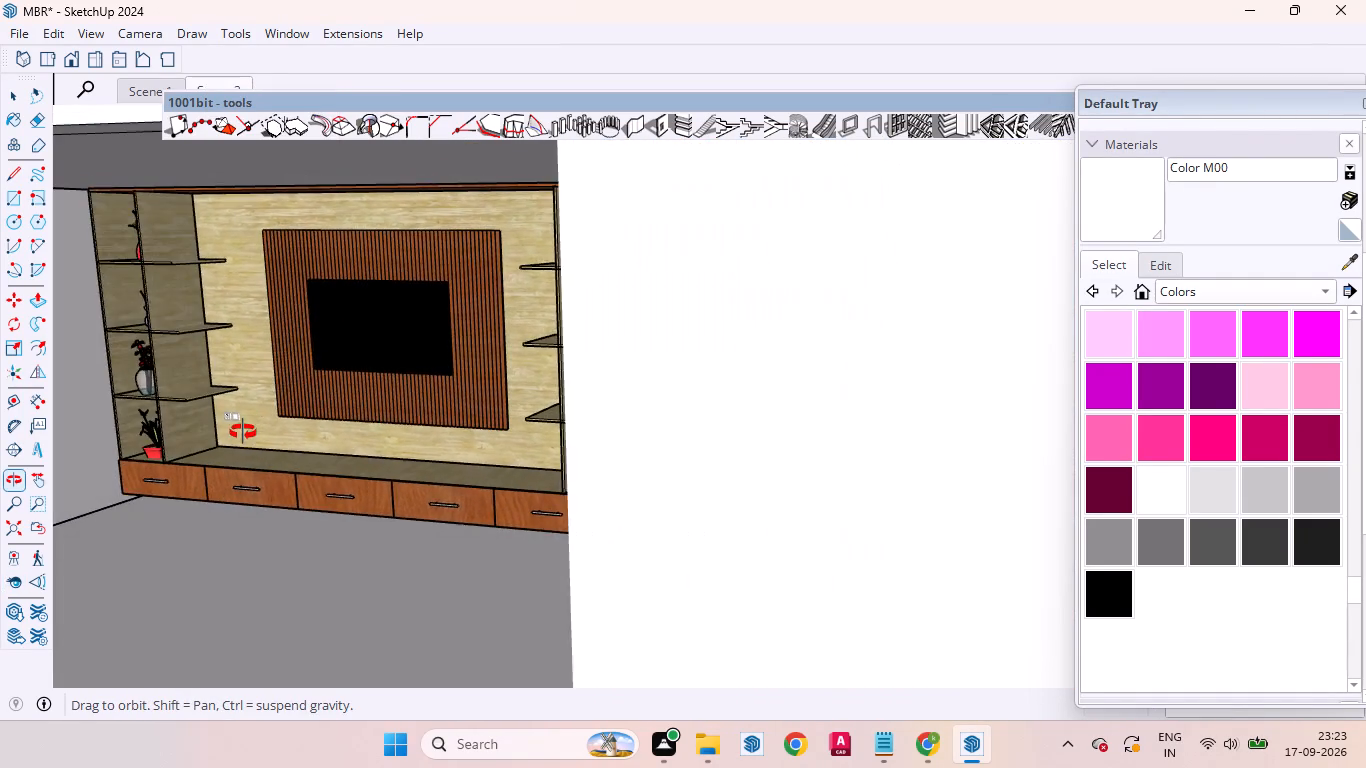
{"action": "middle_click_drag", "start_coordinate": [243, 432], "coordinate": [321, 420]}
{"action": "scroll", "coordinate": [218, 518], "scroll_direction": "up", "scroll_amount": 1}
{"action": "middle_click_drag", "start_coordinate": [281, 533], "coordinate": [216, 551]}
{"action": "scroll", "coordinate": [184, 556], "scroll_direction": "up", "scroll_amount": 3}
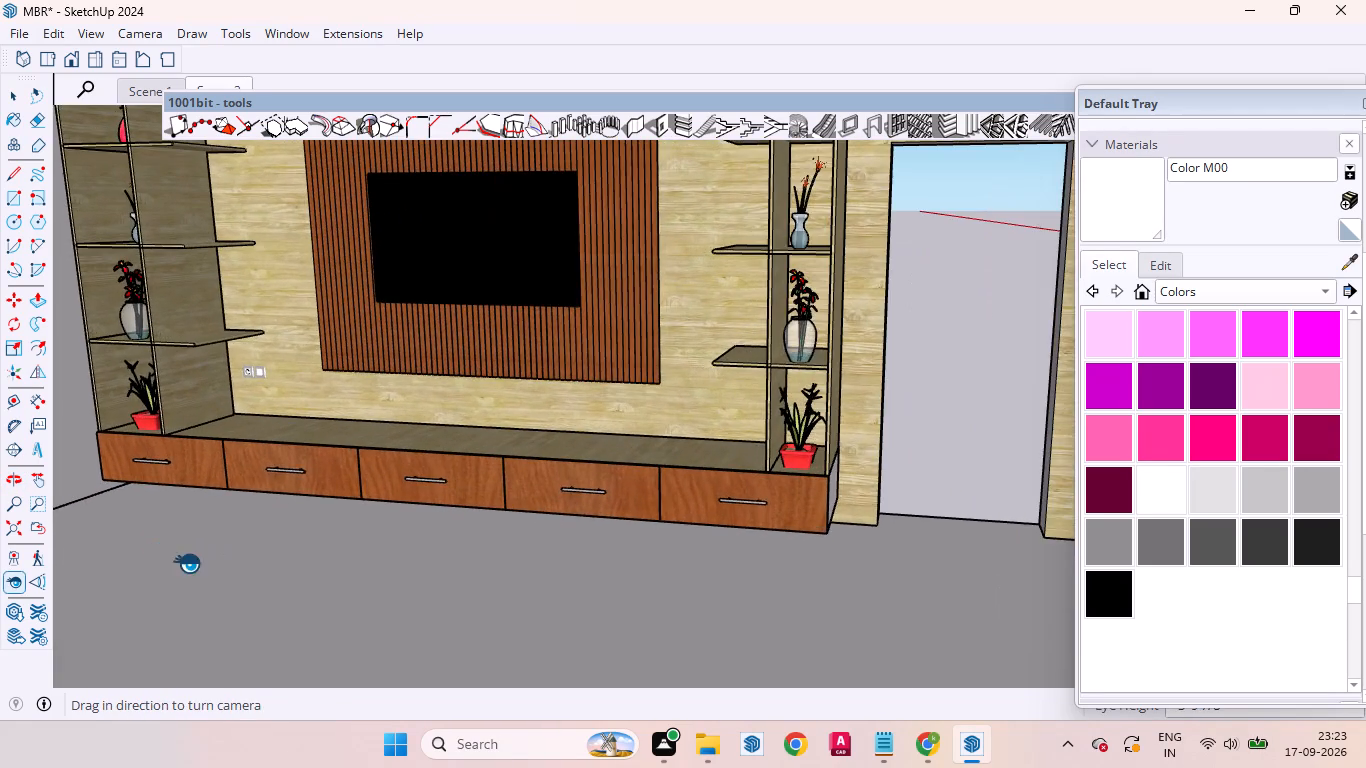
{"action": "scroll", "coordinate": [198, 577], "scroll_direction": "down", "scroll_amount": 4}
{"action": "middle_click_drag", "start_coordinate": [202, 577], "coordinate": [201, 525]}
{"action": "scroll", "coordinate": [83, 540], "scroll_direction": "up", "scroll_amount": 3}
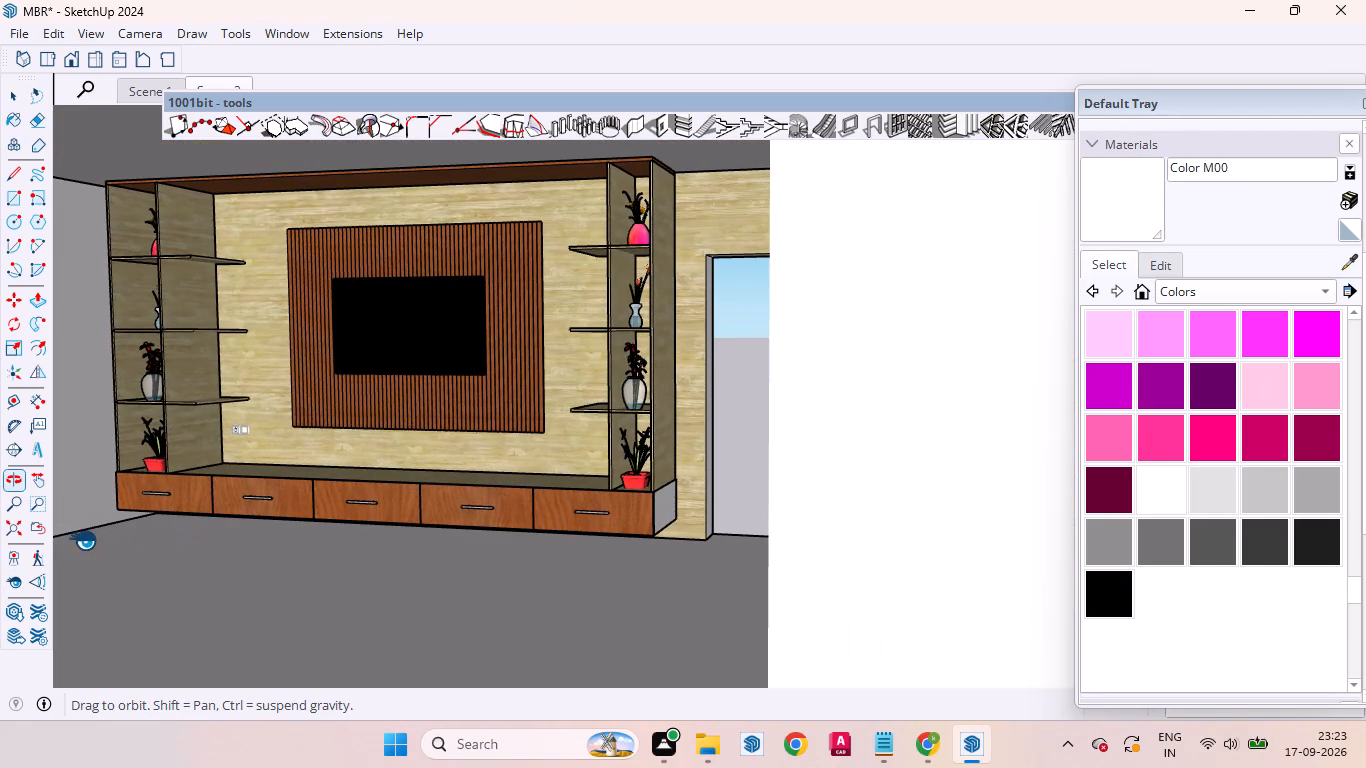
{"action": "scroll", "coordinate": [83, 540], "scroll_direction": "up", "scroll_amount": 1}
{"action": "middle_click_drag", "start_coordinate": [186, 552], "coordinate": [187, 572]}
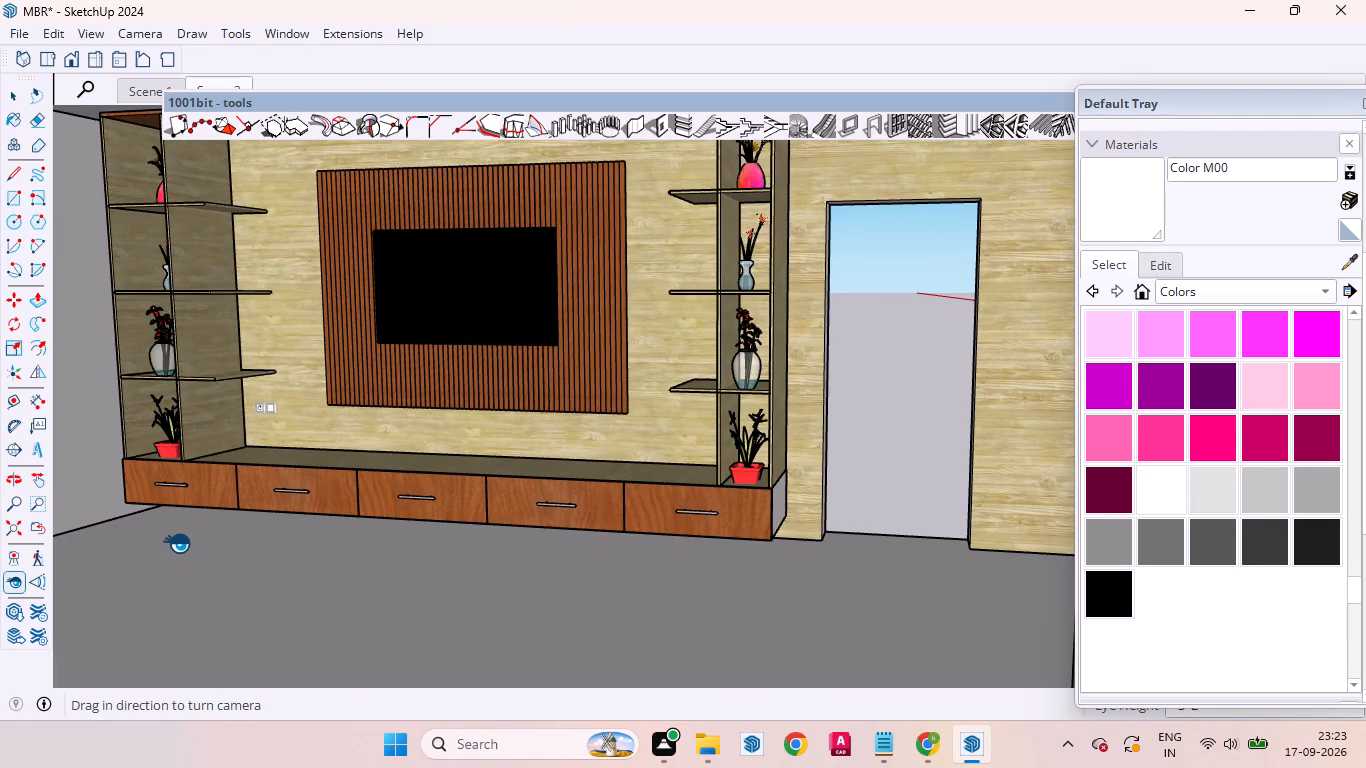
{"action": "scroll", "coordinate": [177, 543], "scroll_direction": "down", "scroll_amount": 5}
{"action": "scroll", "coordinate": [181, 541], "scroll_direction": "up", "scroll_amount": 1}
{"action": "middle_click_drag", "start_coordinate": [181, 541], "coordinate": [196, 482]}
{"action": "scroll", "coordinate": [138, 454], "scroll_direction": "up", "scroll_amount": 3}
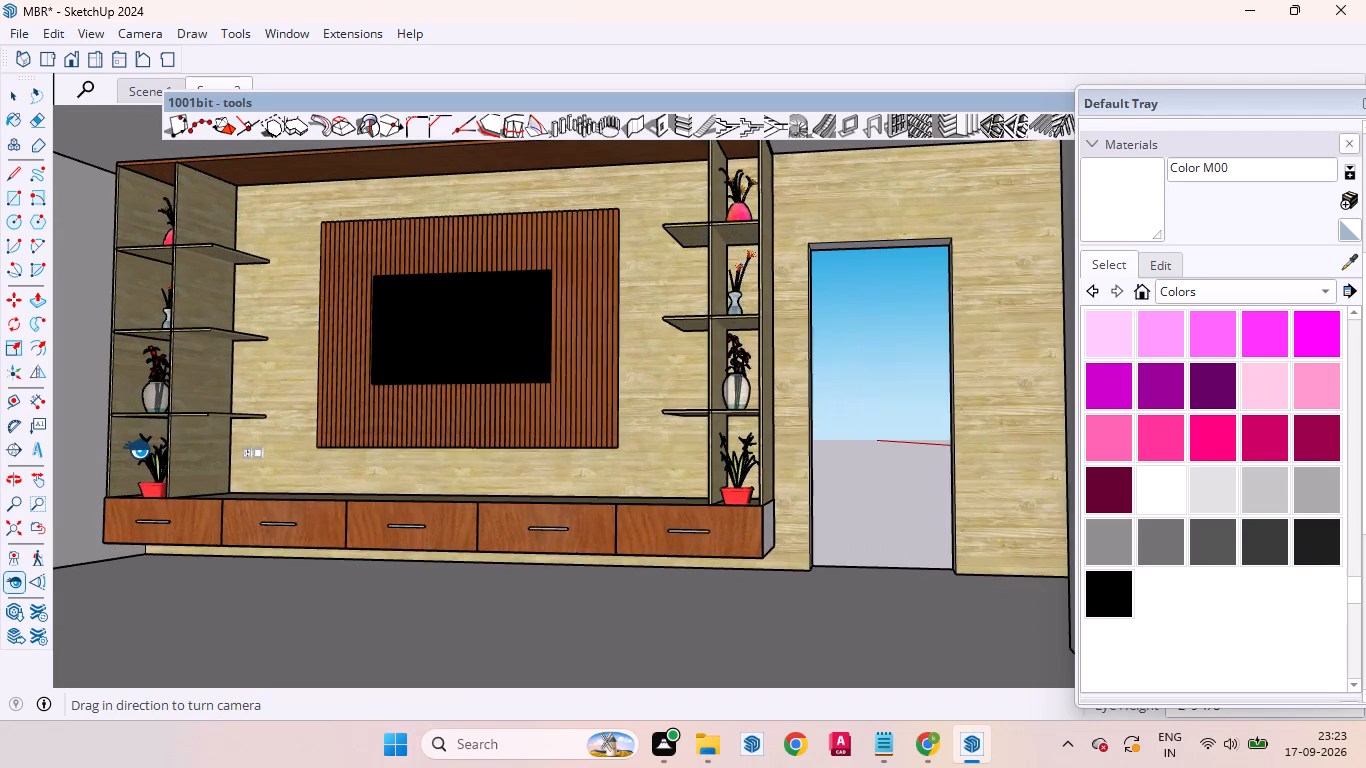
{"action": "scroll", "coordinate": [137, 449], "scroll_direction": "up", "scroll_amount": 1}
{"action": "middle_click_drag", "start_coordinate": [197, 499], "coordinate": [188, 542]}
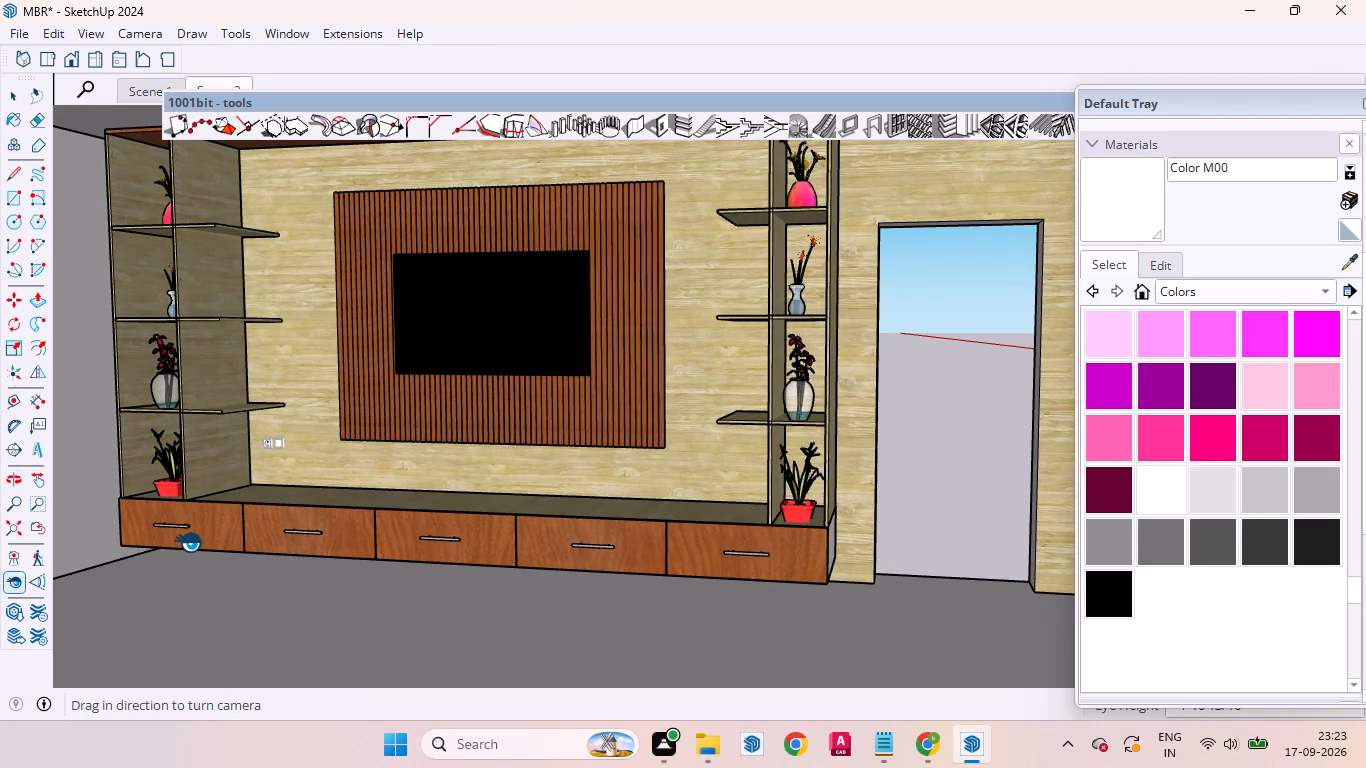
{"action": "key", "text": "Escape"}
{"action": "left_click", "coordinate": [927, 407]}
{"action": "key", "text": "space"}
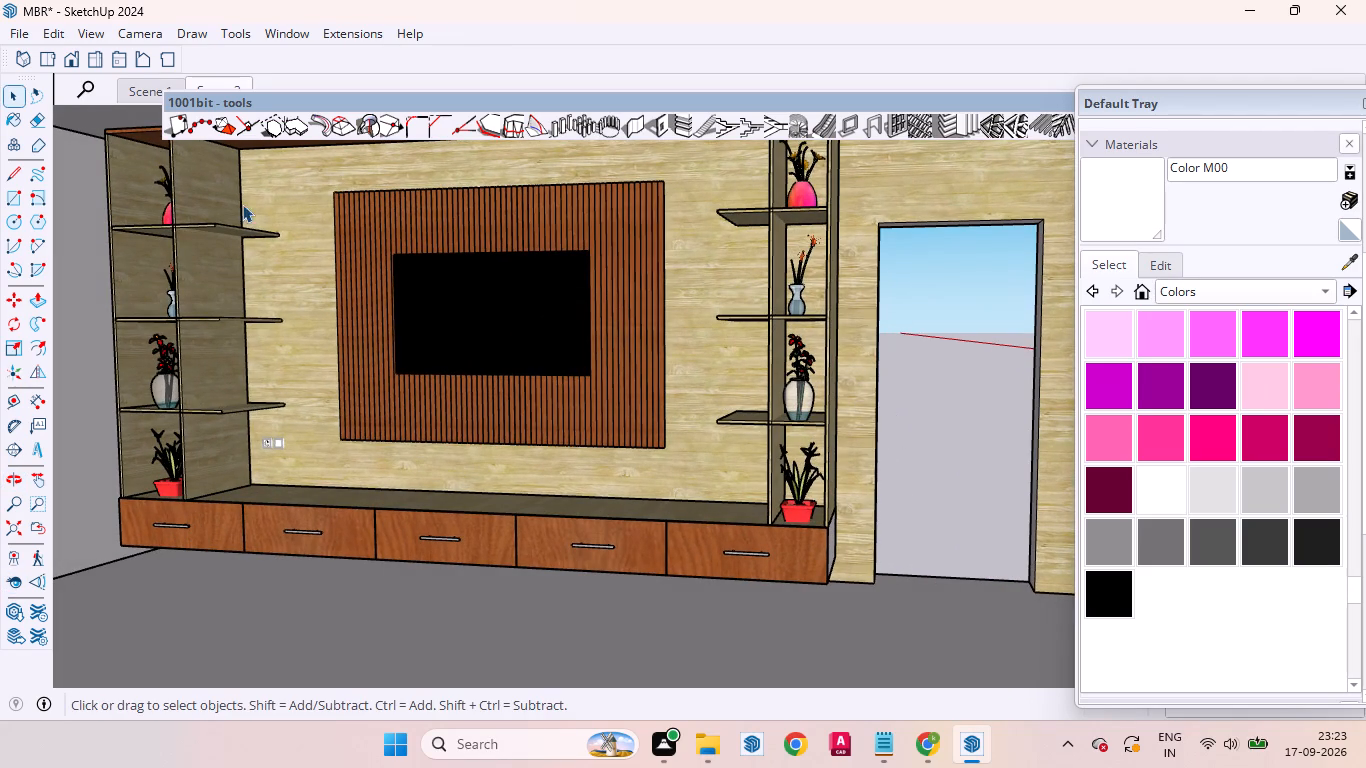
Clear the drawing area by collapsing the Default Tray and docking the floating 1001bit tools above it.
{"action": "left_click", "coordinate": [1365, 103]}
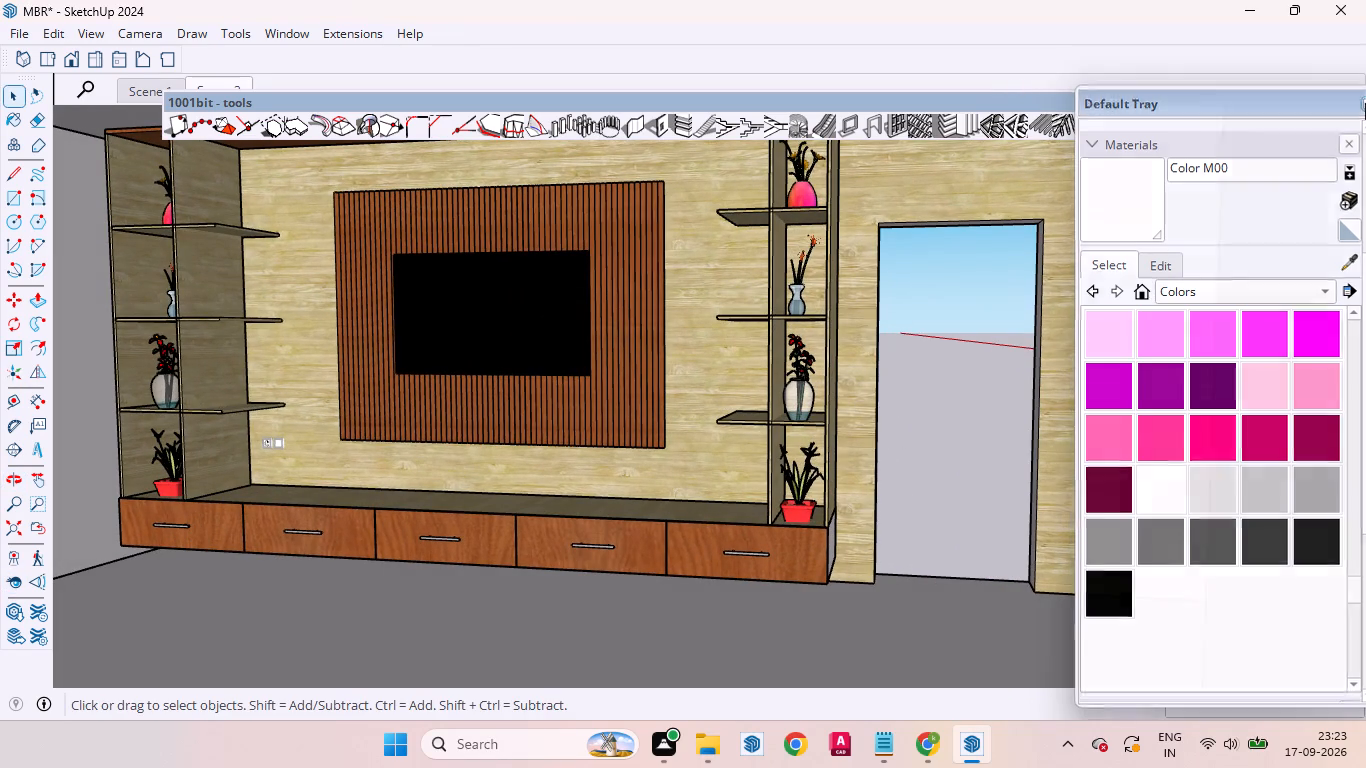
{"action": "left_click_drag", "start_coordinate": [735, 107], "coordinate": [735, 106]}
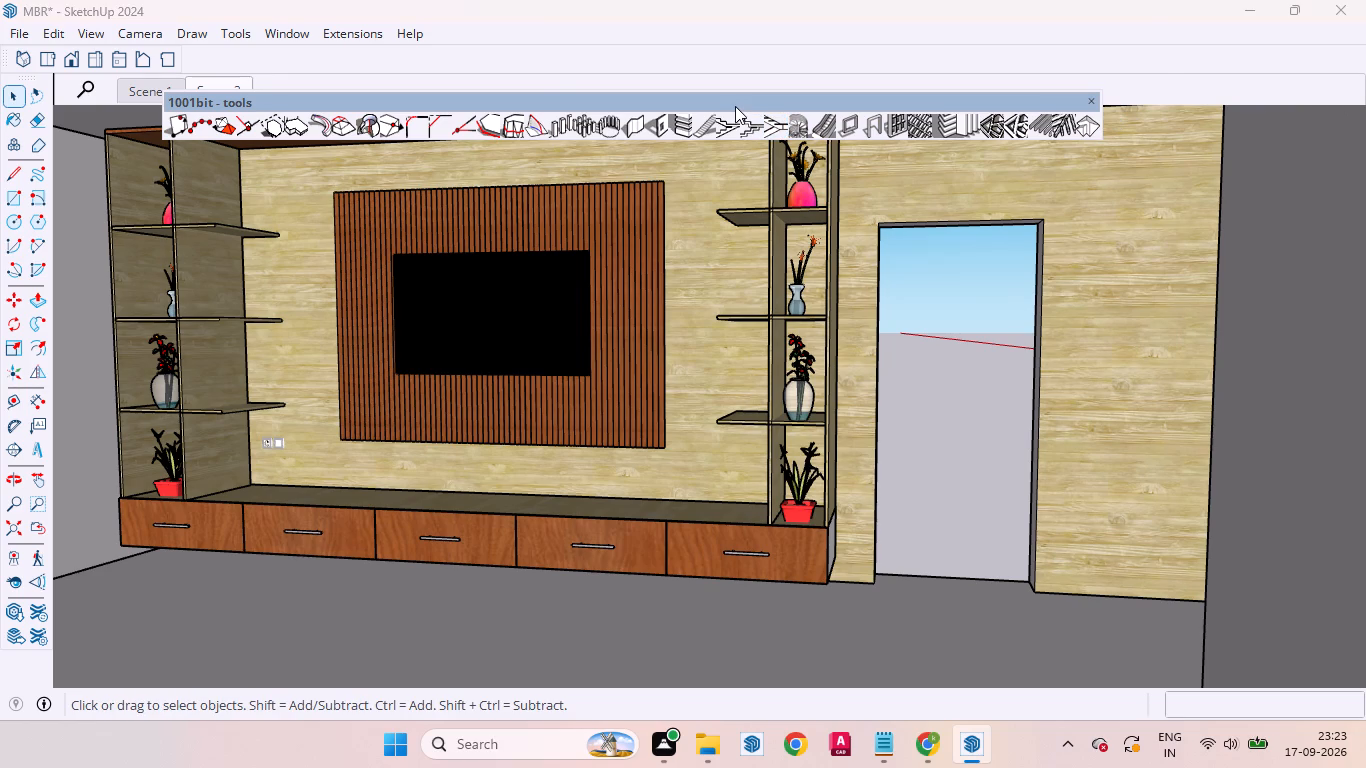
{"action": "left_click_drag", "start_coordinate": [735, 106], "coordinate": [864, 34]}
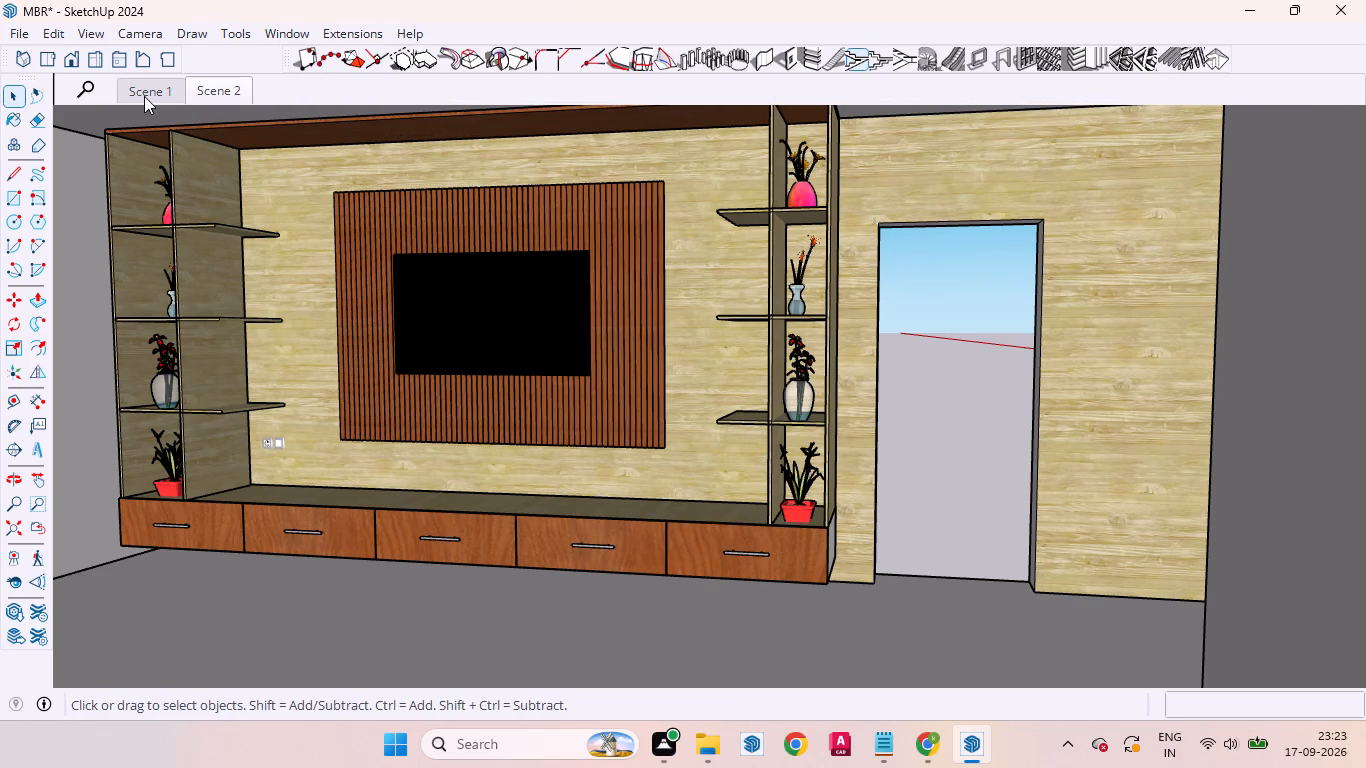
Review the saved Scene 1 and Scene 2 views in the uncluttered drawing area.
{"action": "left_click", "coordinate": [144, 96]}
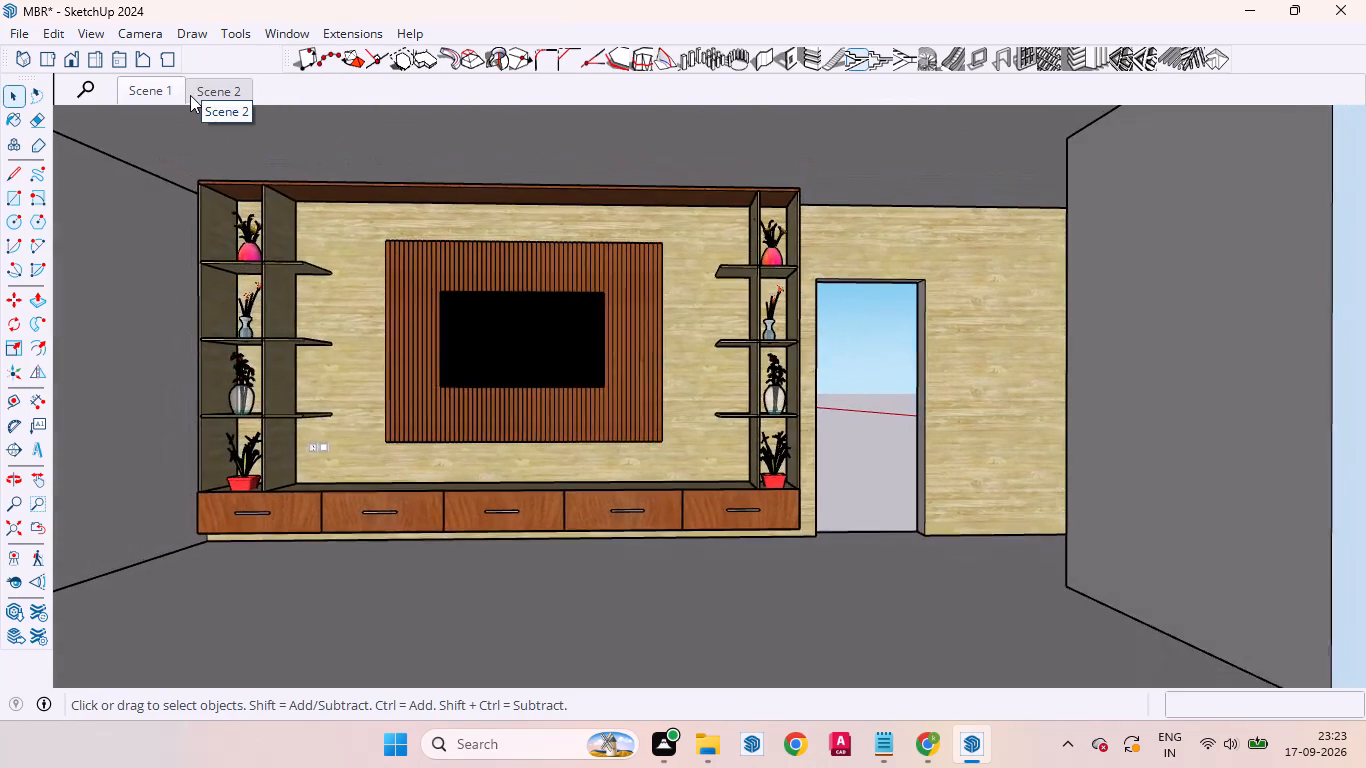
{"action": "left_click", "coordinate": [203, 88]}
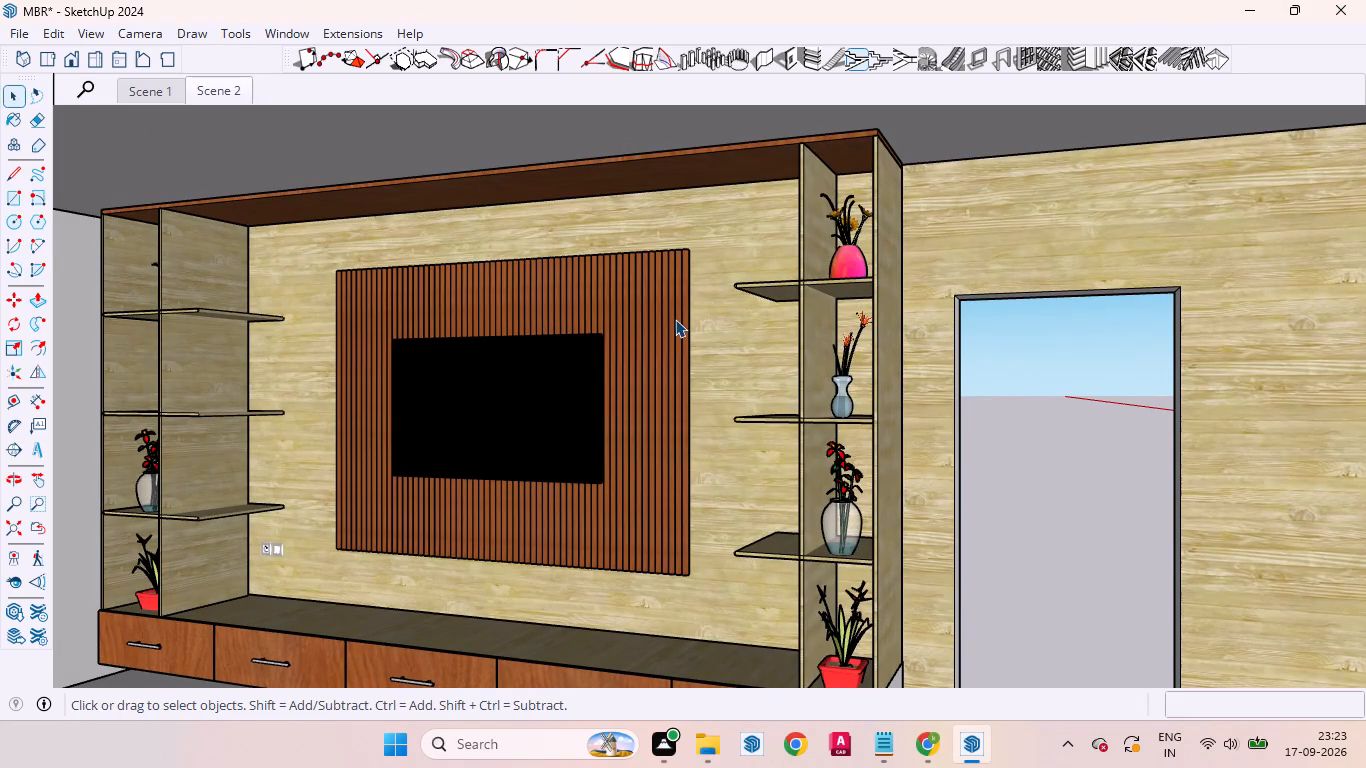
{"action": "scroll", "coordinate": [675, 319], "scroll_direction": "down", "scroll_amount": 5}
{"action": "scroll", "coordinate": [707, 523], "scroll_direction": "up", "scroll_amount": 1}
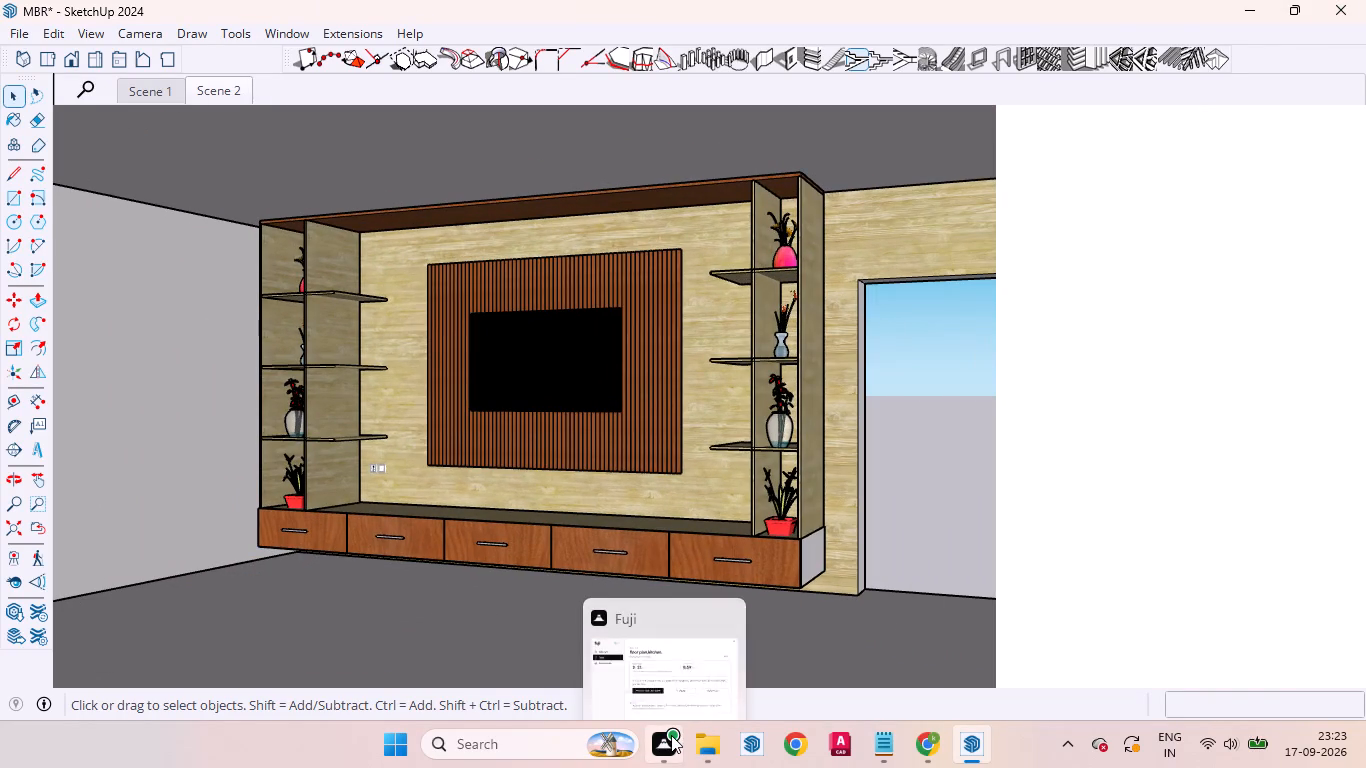
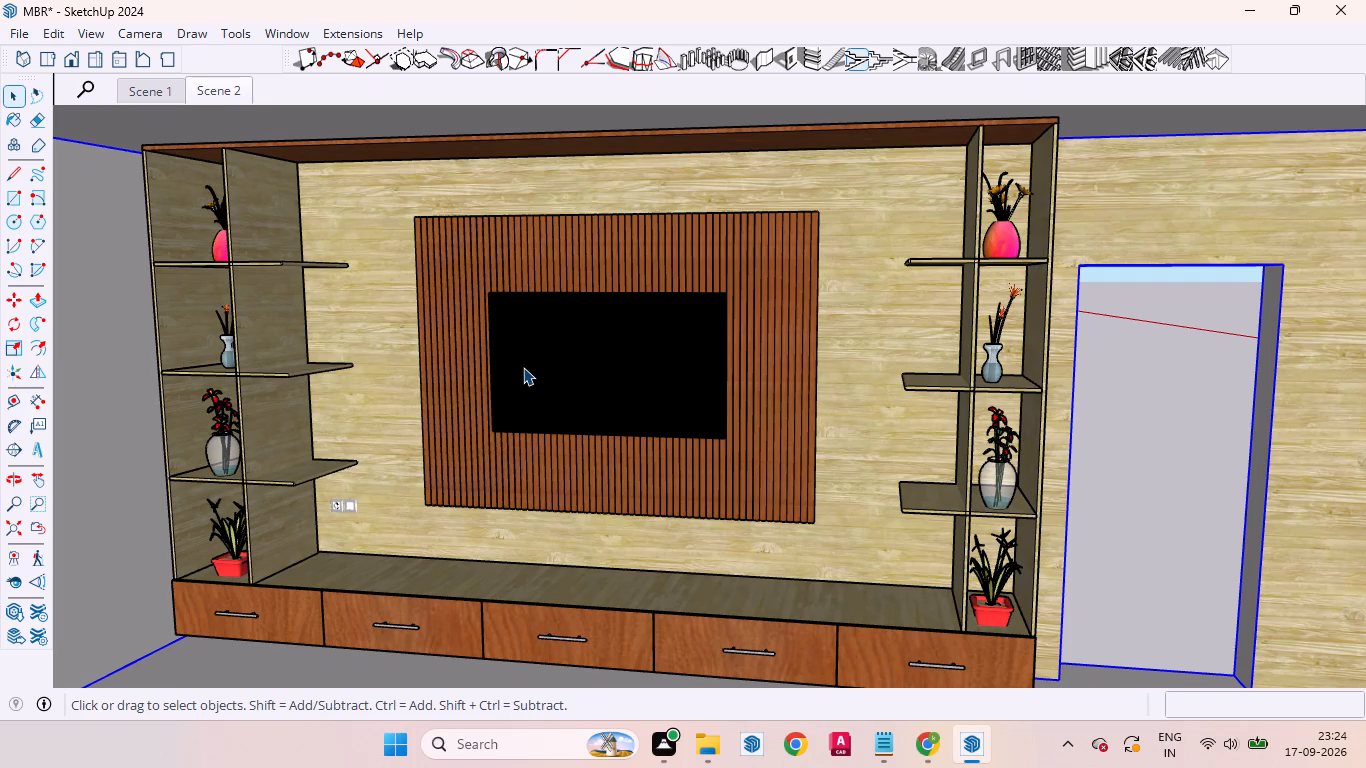
Examine the TV unit and door wall from closer, angled and wider viewpoints, out to the whole room.
{"action": "scroll", "coordinate": [583, 284], "scroll_direction": "down", "scroll_amount": 3}
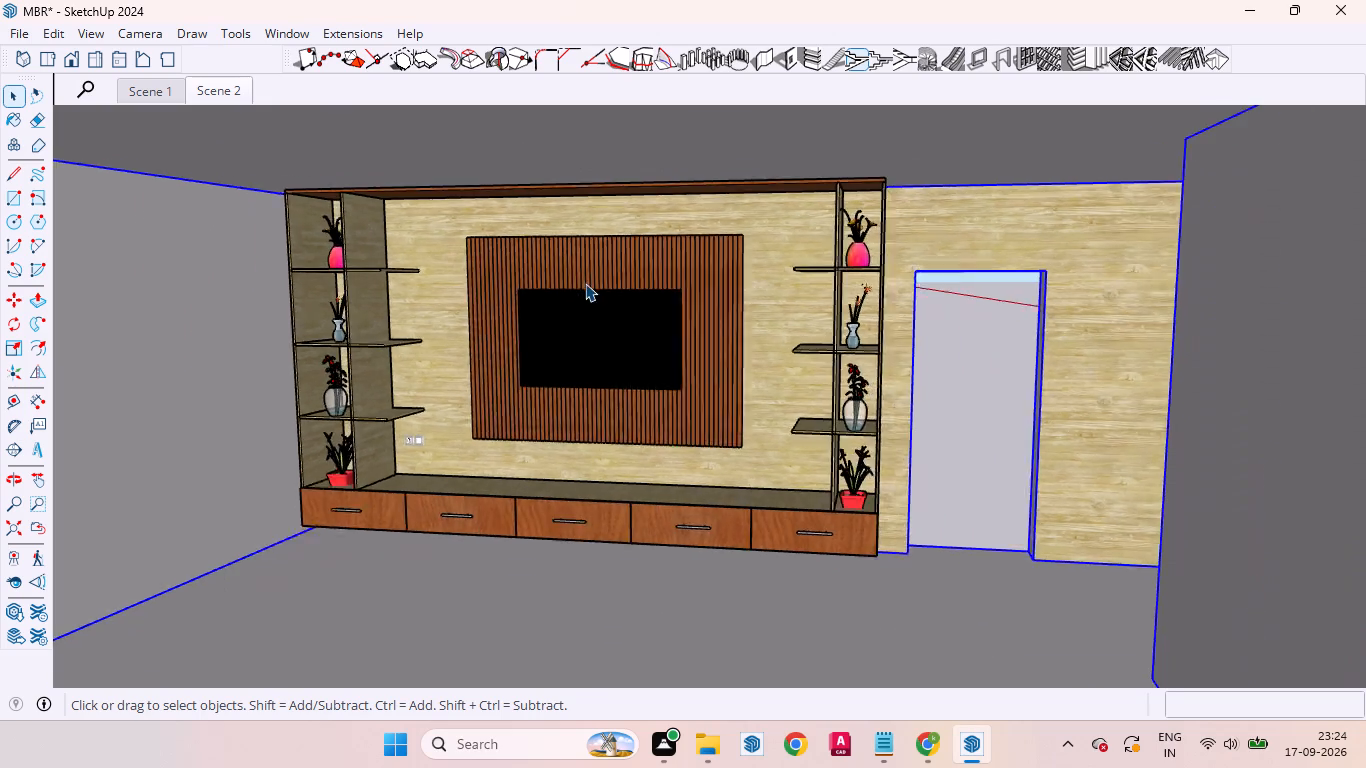
{"action": "scroll", "coordinate": [585, 283], "scroll_direction": "down", "scroll_amount": 2}
{"action": "scroll", "coordinate": [595, 340], "scroll_direction": "up", "scroll_amount": 6}
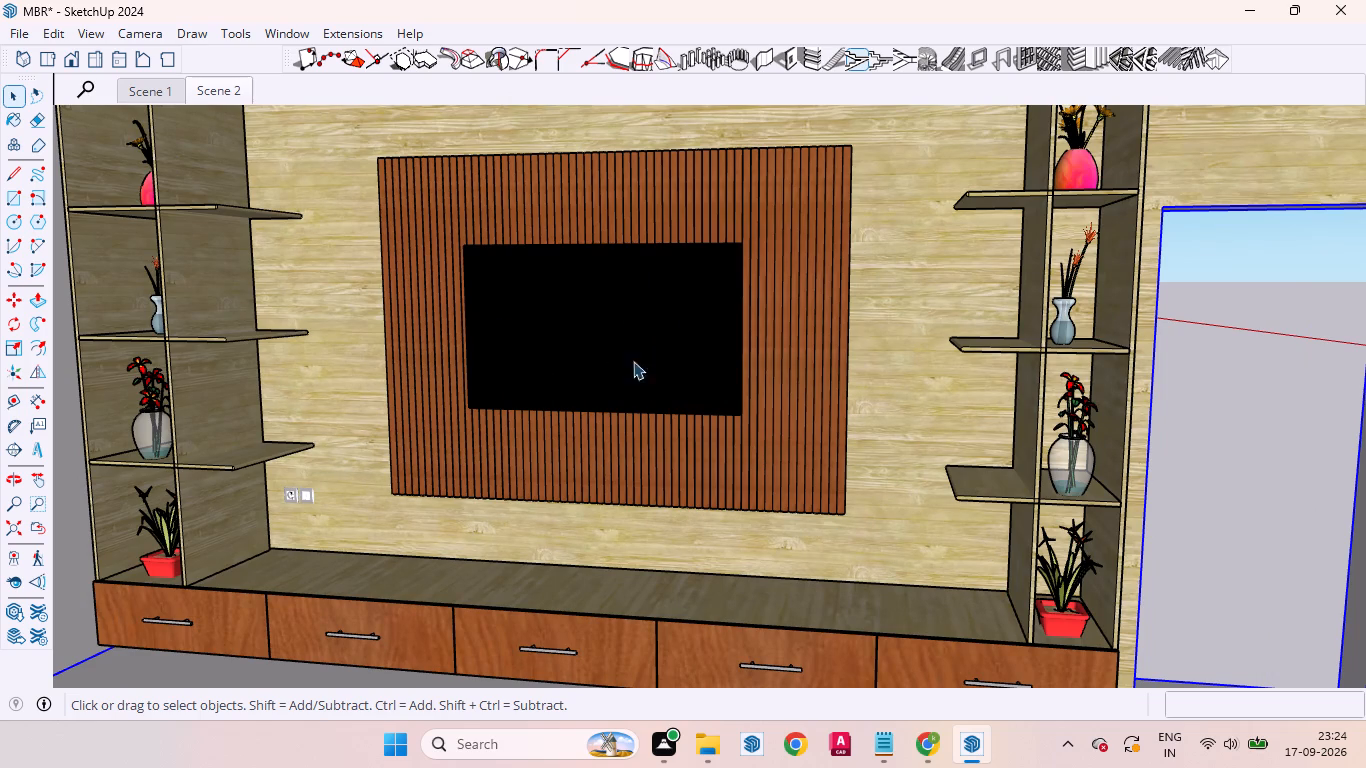
{"action": "scroll", "coordinate": [709, 233], "scroll_direction": "down", "scroll_amount": 2}
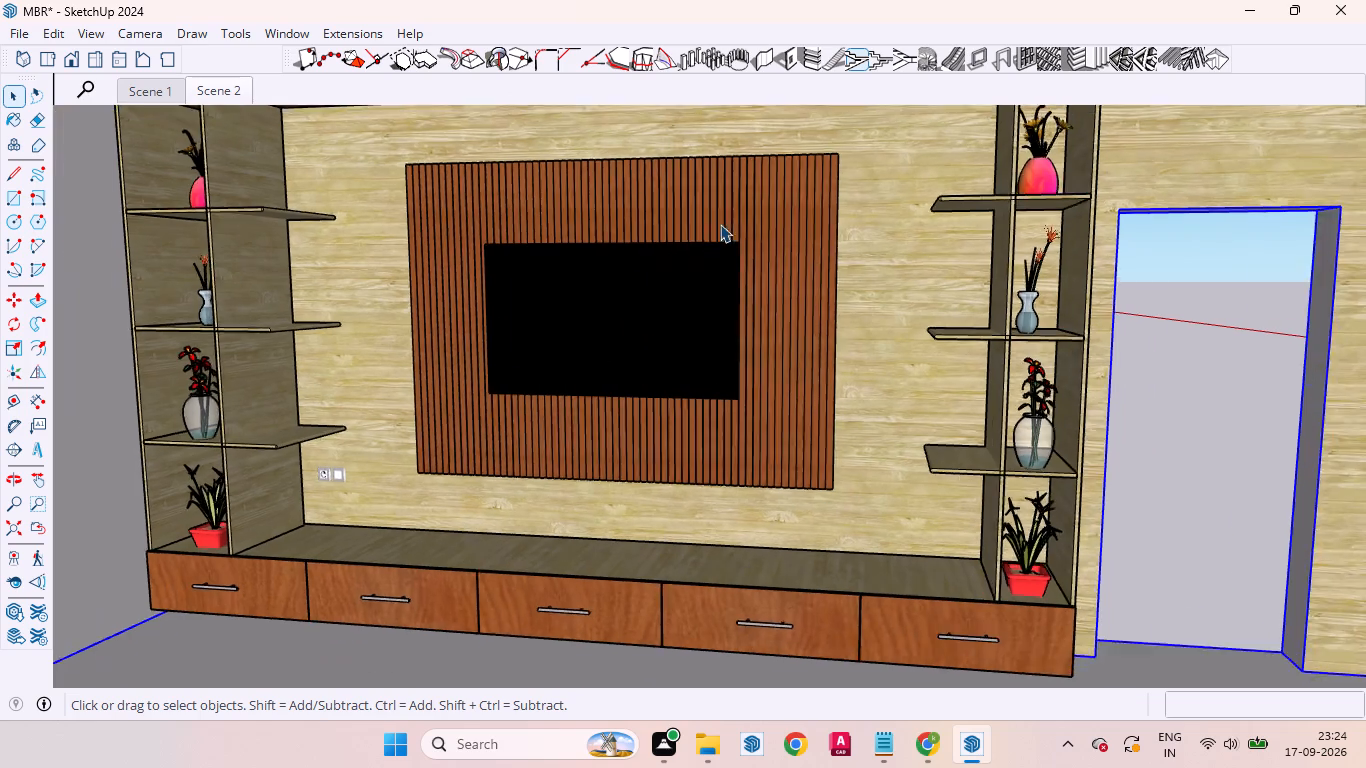
{"action": "scroll", "coordinate": [720, 224], "scroll_direction": "down", "scroll_amount": 3}
{"action": "scroll", "coordinate": [719, 332], "scroll_direction": "up", "scroll_amount": 5}
{"action": "middle_click_drag", "start_coordinate": [738, 273], "coordinate": [752, 273]}
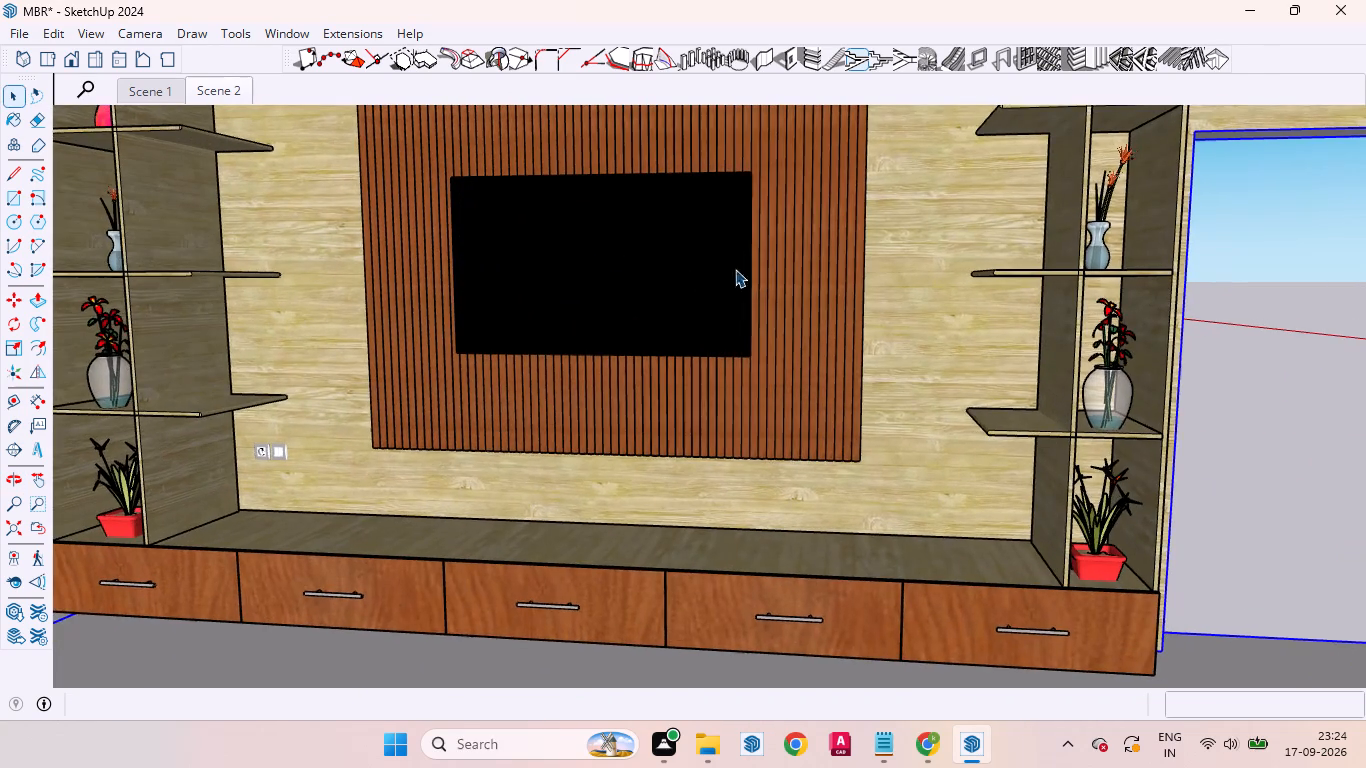
{"action": "scroll", "coordinate": [604, 254], "scroll_direction": "down", "scroll_amount": 6}
{"action": "middle_click_drag", "start_coordinate": [587, 294], "coordinate": [698, 335]}
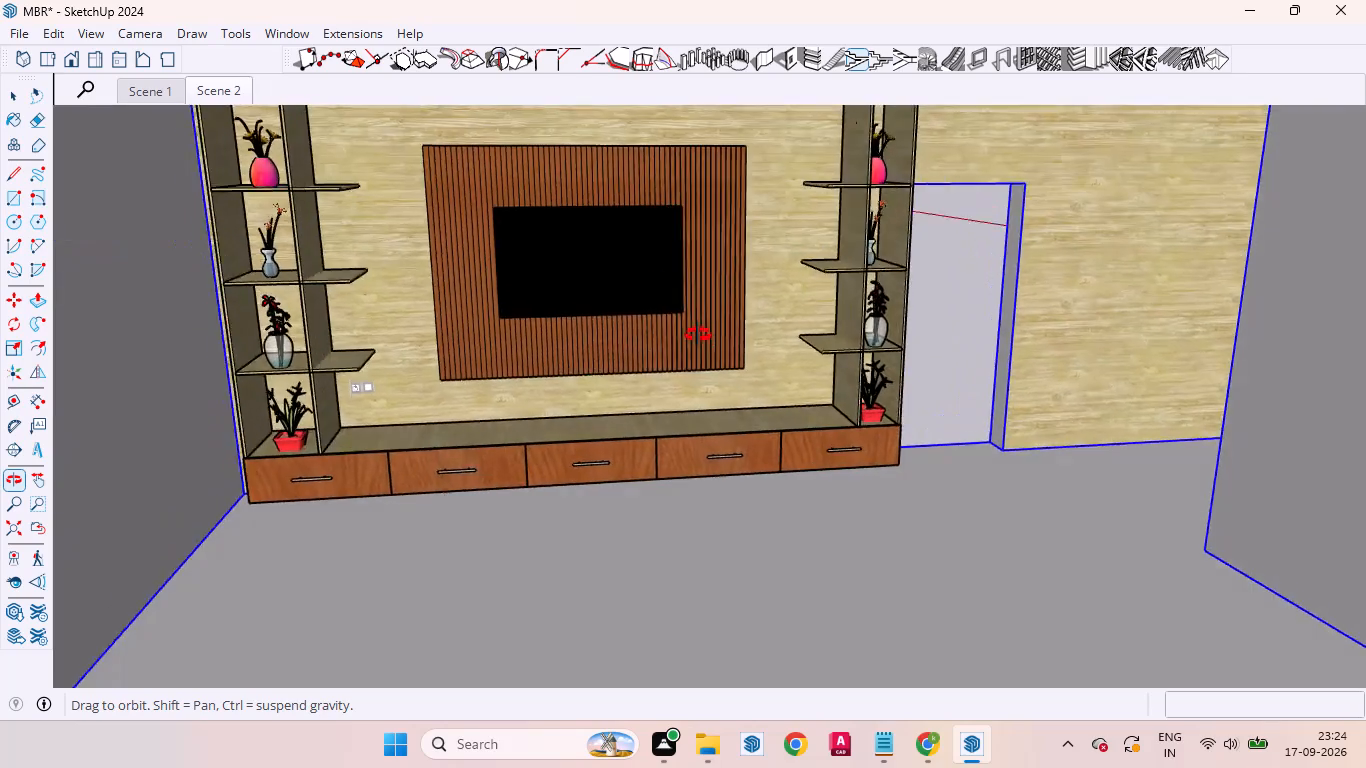
{"action": "middle_click_drag", "start_coordinate": [698, 335], "coordinate": [608, 323]}
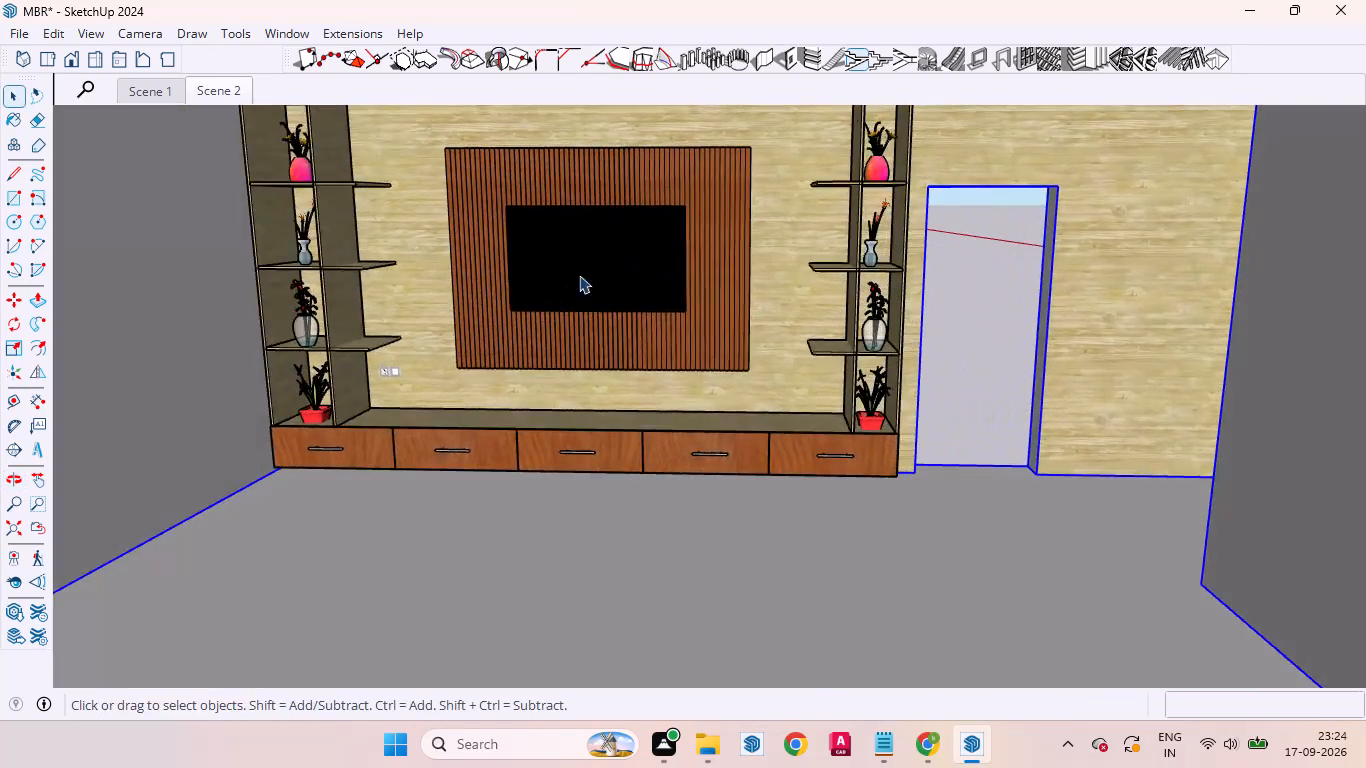
{"action": "scroll", "coordinate": [652, 266], "scroll_direction": "down", "scroll_amount": 7}
{"action": "scroll", "coordinate": [645, 292], "scroll_direction": "up", "scroll_amount": 5}
{"action": "scroll", "coordinate": [697, 354], "scroll_direction": "down", "scroll_amount": 7}
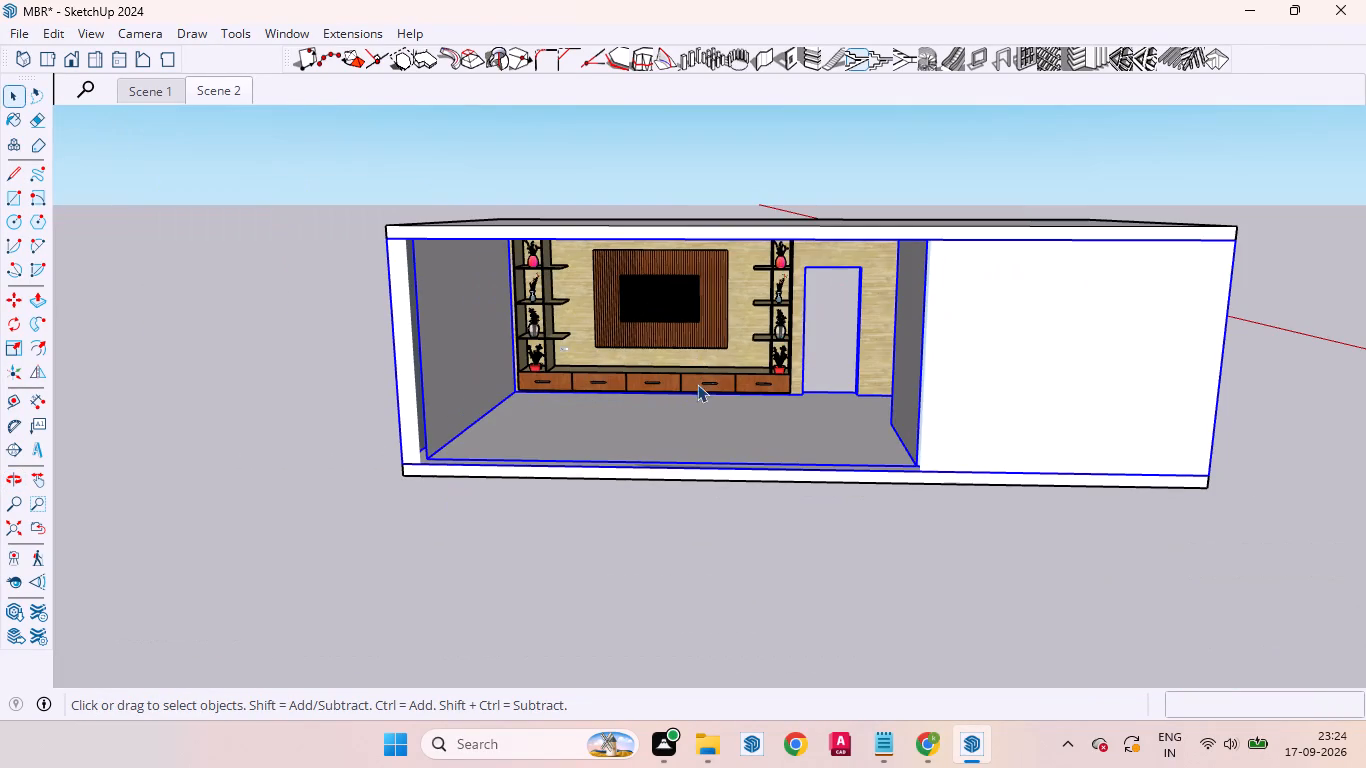
Deselect the bedroom's walls so that nothing in the model is selected.
{"action": "left_click", "coordinate": [339, 406]}
Review the saved Scene 1 and Scene 2 views of the TV unit without any selection, ending on Scene 1.
{"action": "scroll", "coordinate": [590, 354], "scroll_direction": "up", "scroll_amount": 4}
{"action": "scroll", "coordinate": [679, 408], "scroll_direction": "up", "scroll_amount": 1}
{"action": "middle_click_drag", "start_coordinate": [679, 408], "coordinate": [679, 375]}
{"action": "left_click", "coordinate": [123, 88]}
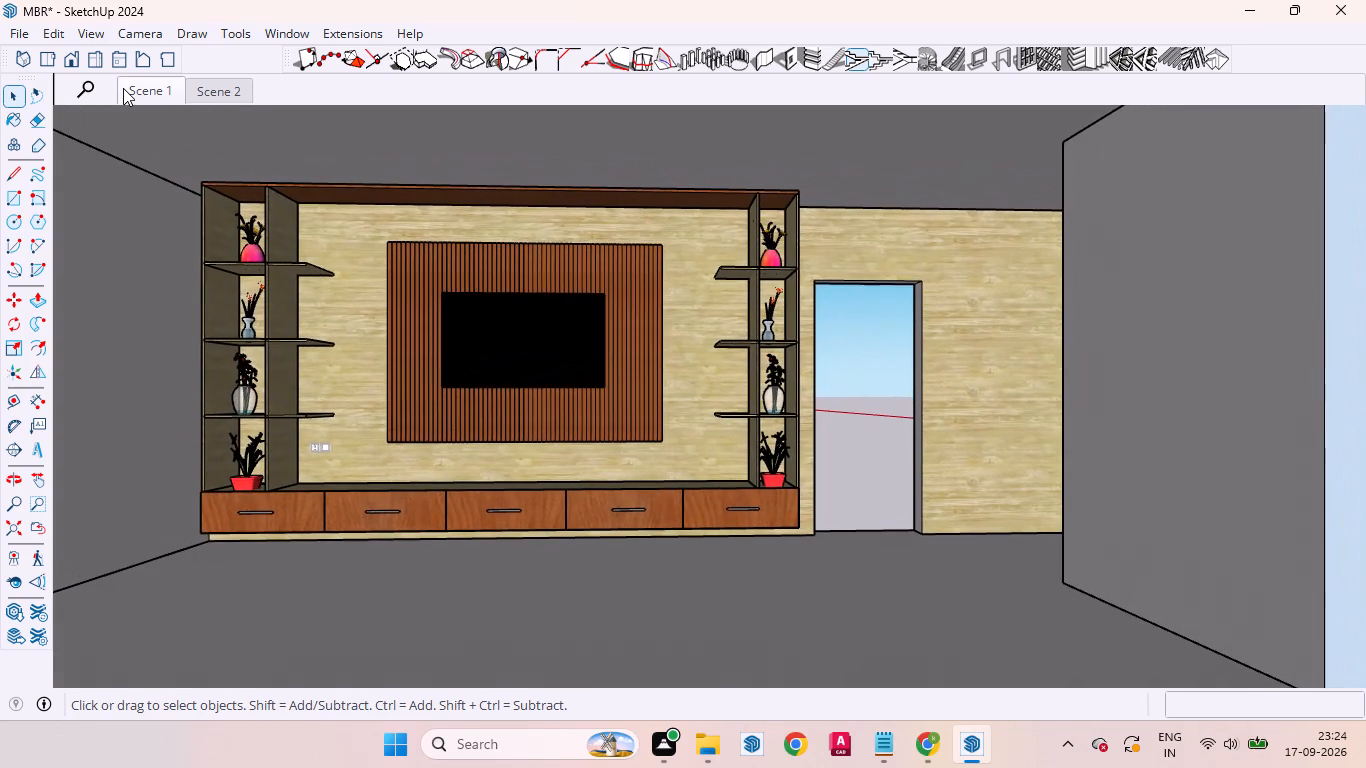
{"action": "left_click", "coordinate": [195, 86]}
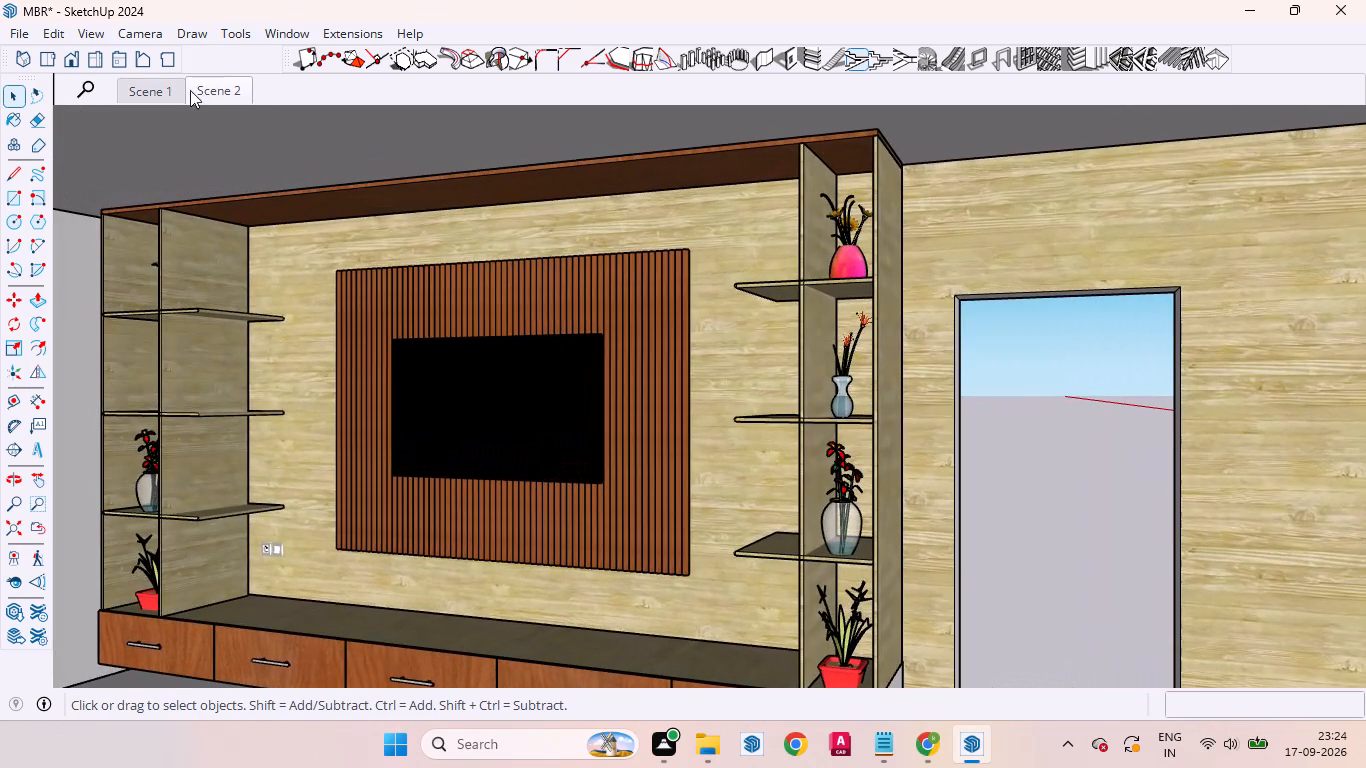
{"action": "left_click", "coordinate": [156, 95]}
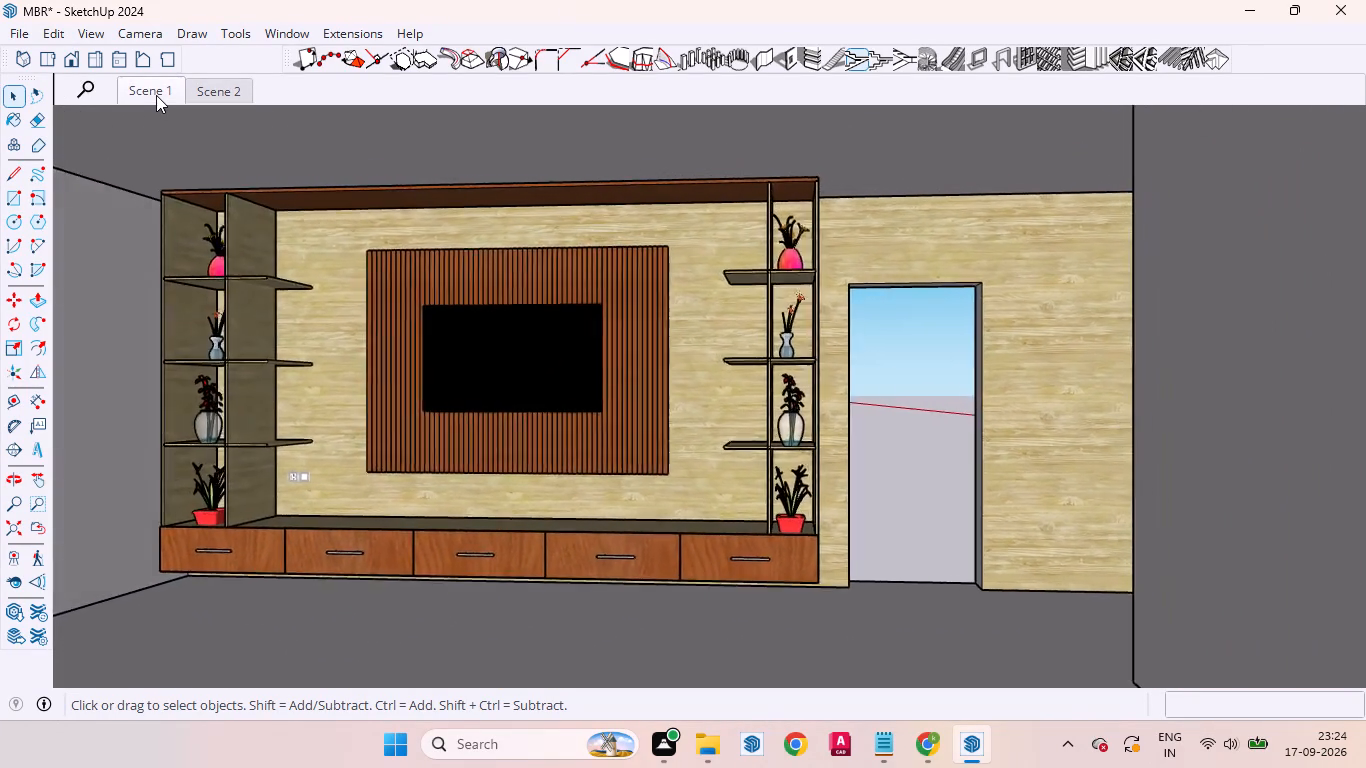
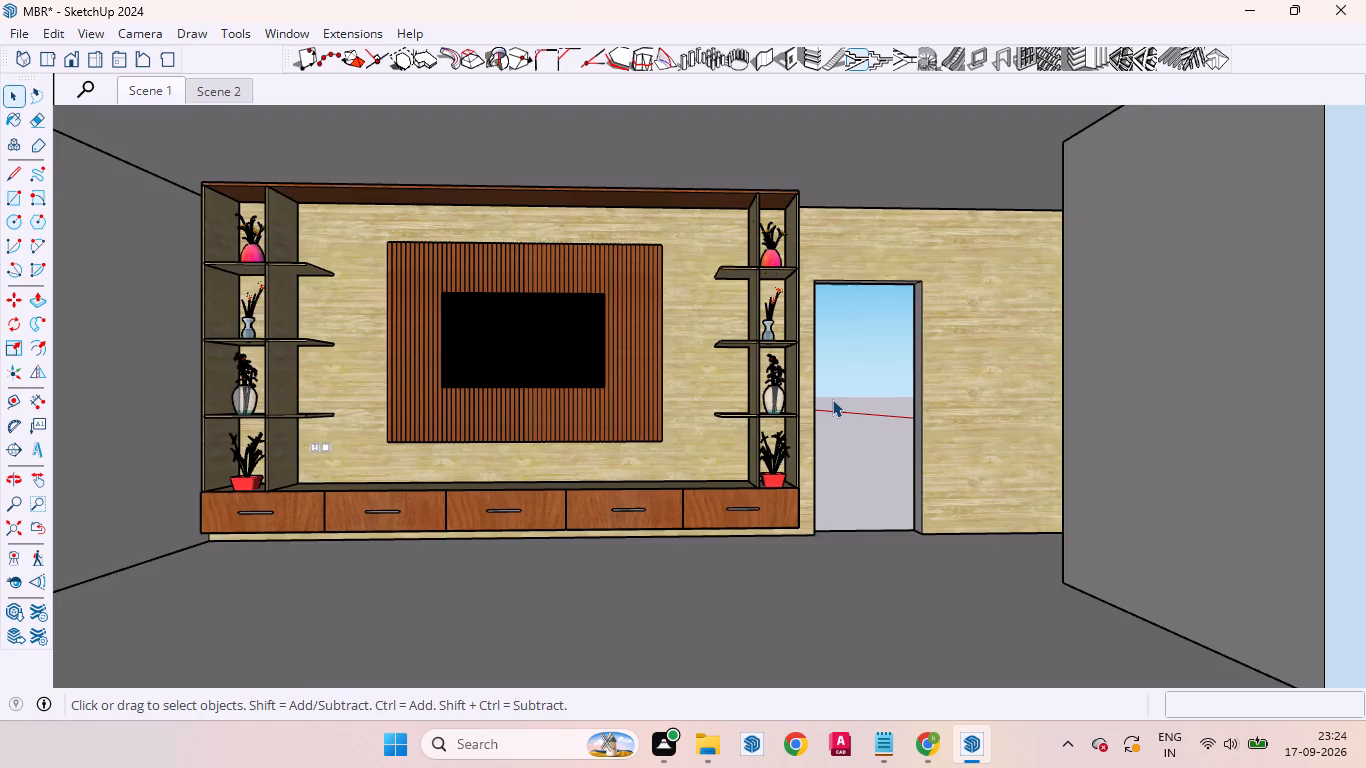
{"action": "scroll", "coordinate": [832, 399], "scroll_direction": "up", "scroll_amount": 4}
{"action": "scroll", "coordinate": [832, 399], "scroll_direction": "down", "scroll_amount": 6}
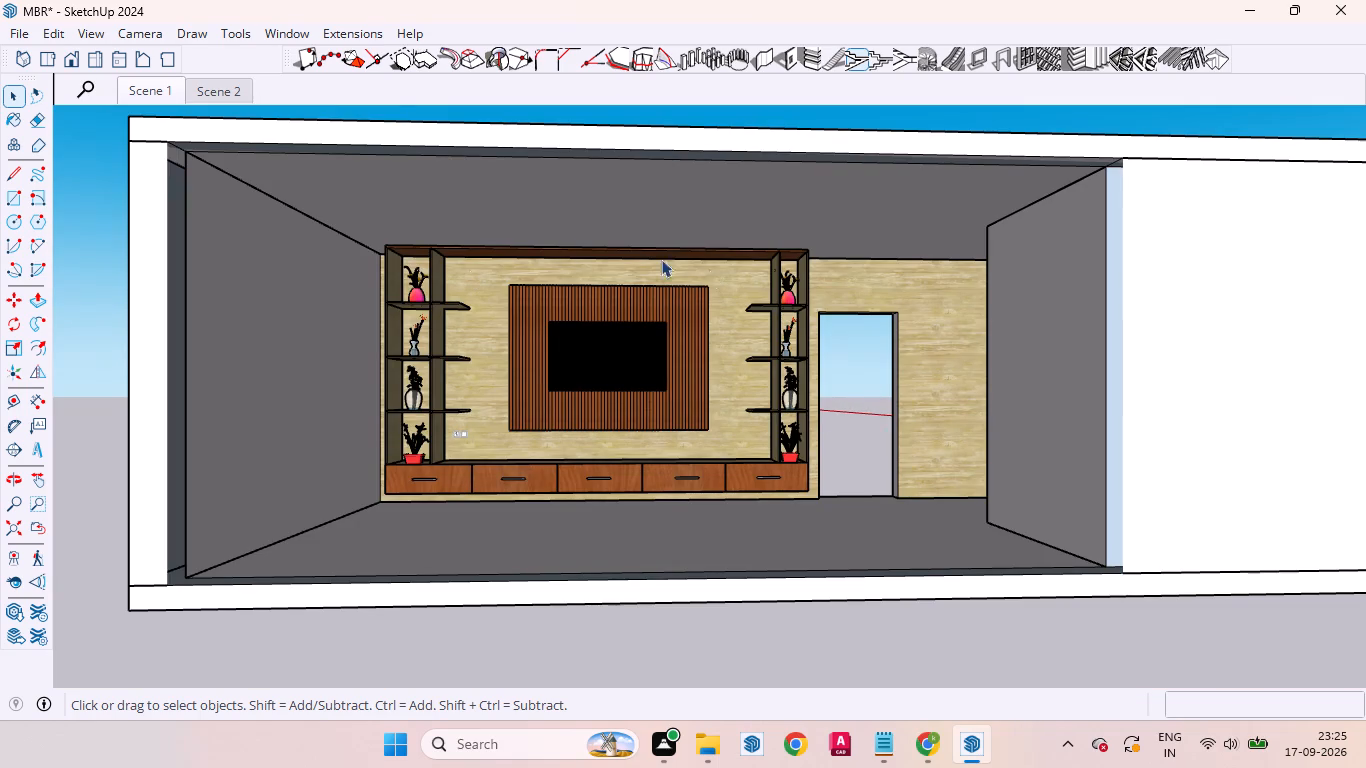
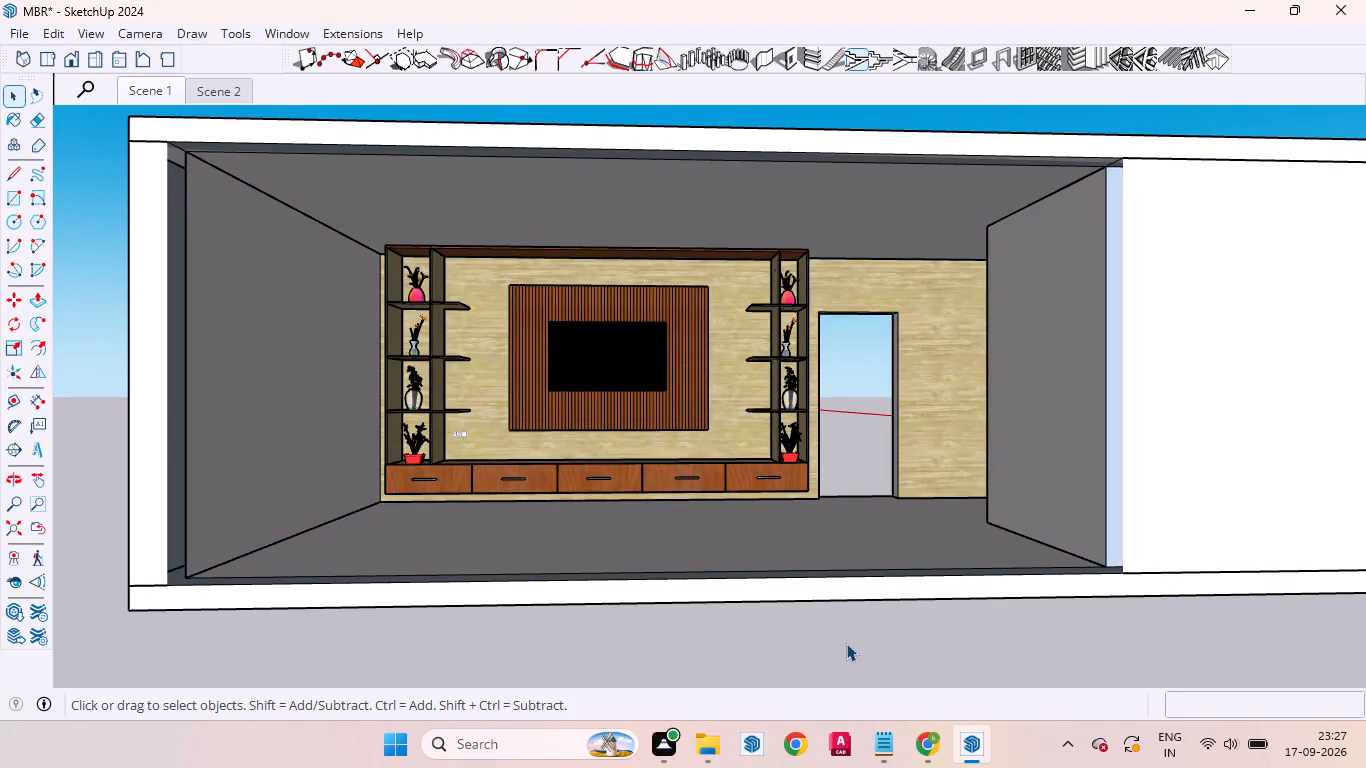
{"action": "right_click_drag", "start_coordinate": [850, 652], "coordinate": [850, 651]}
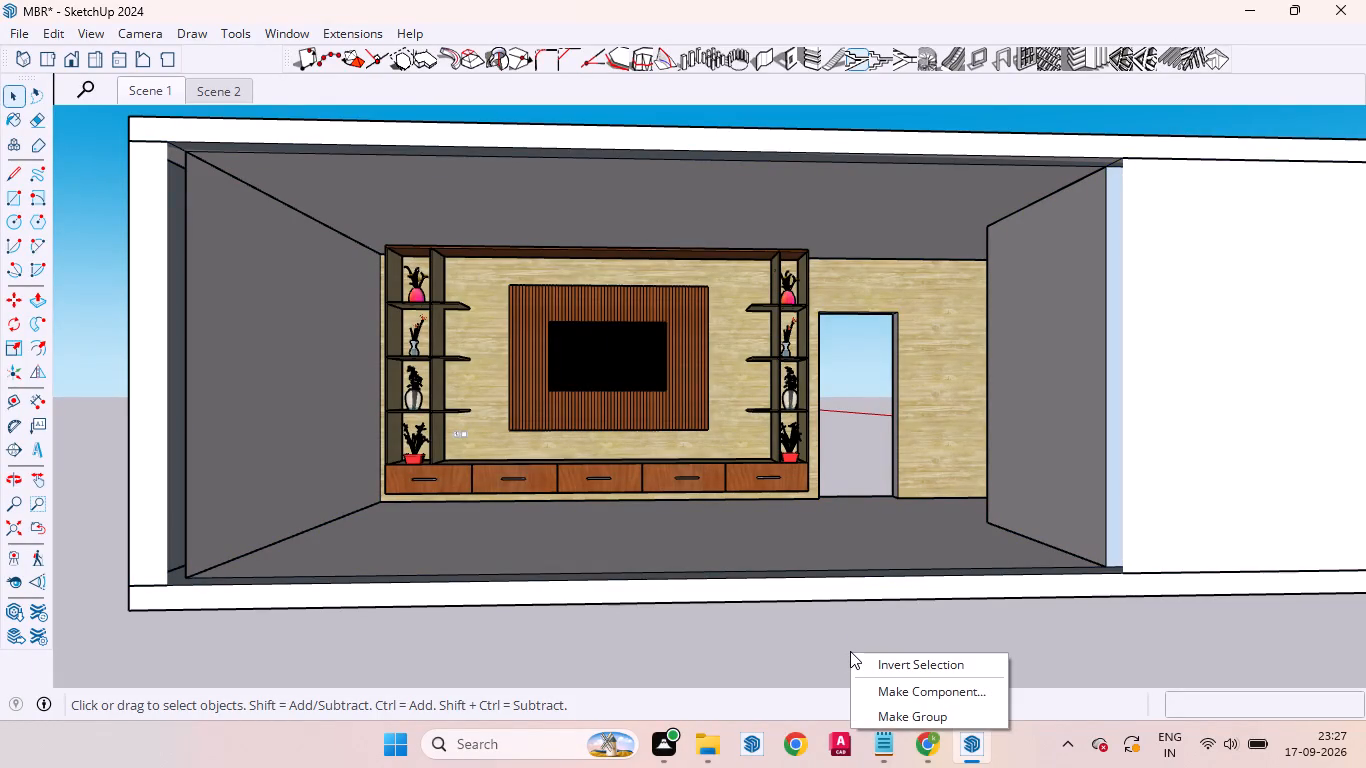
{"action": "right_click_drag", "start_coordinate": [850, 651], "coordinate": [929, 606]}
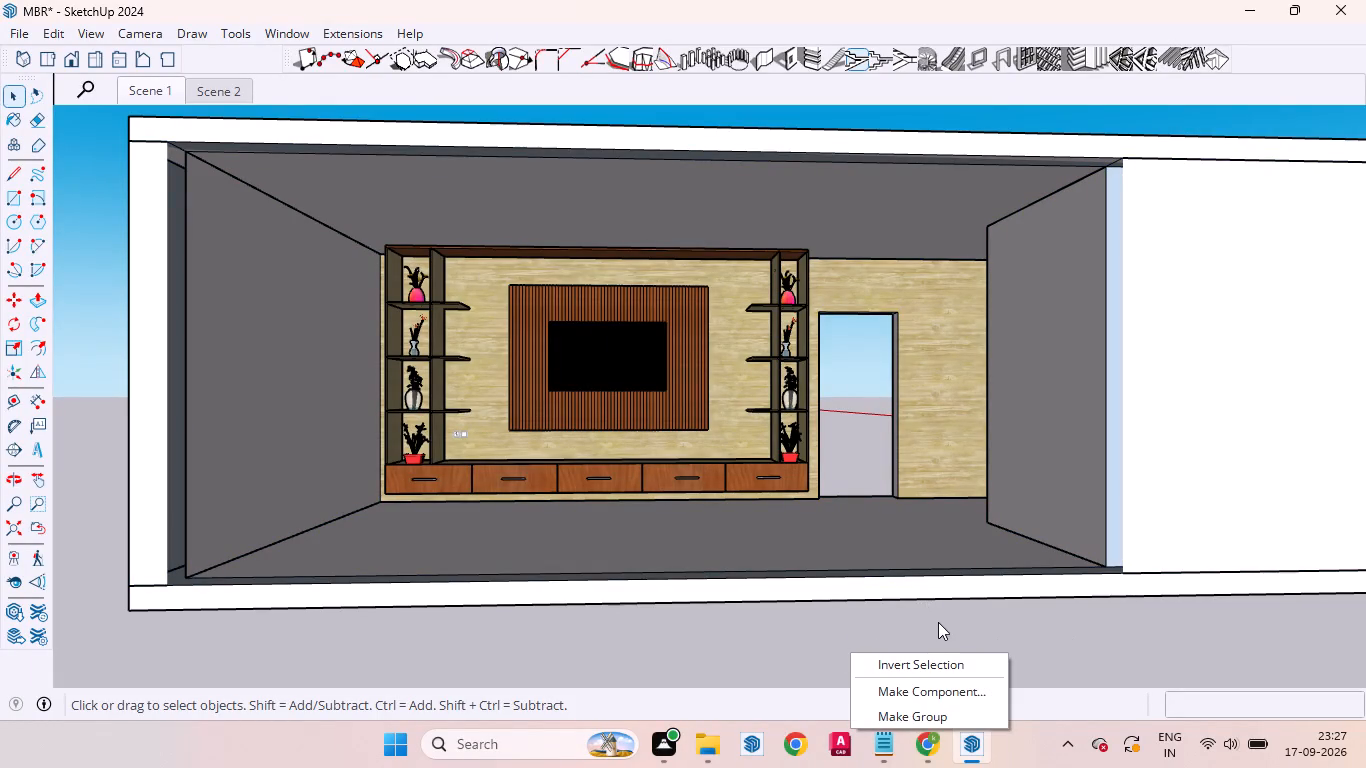
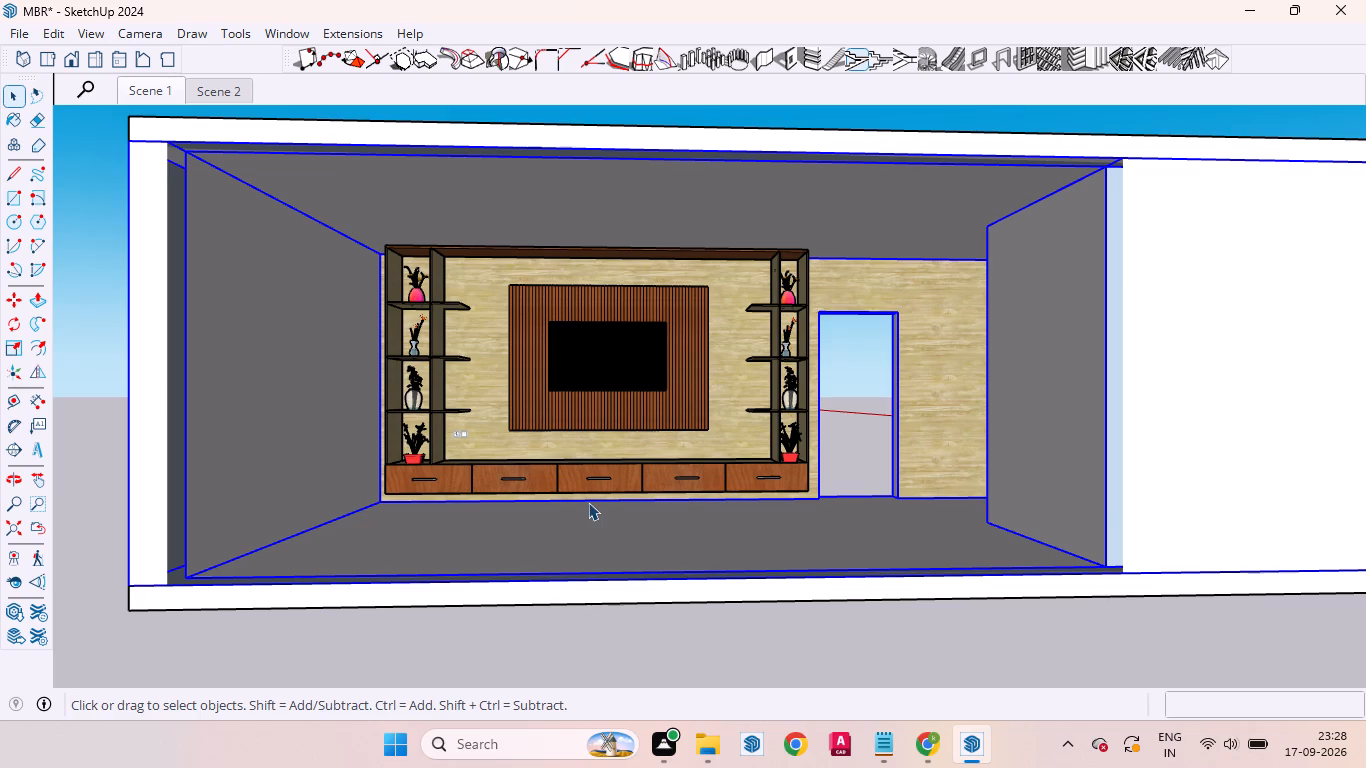
Clear the selection highlight from the bedroom's walls, floor and ceiling, and save the model.
{"action": "left_click", "coordinate": [95, 402]}
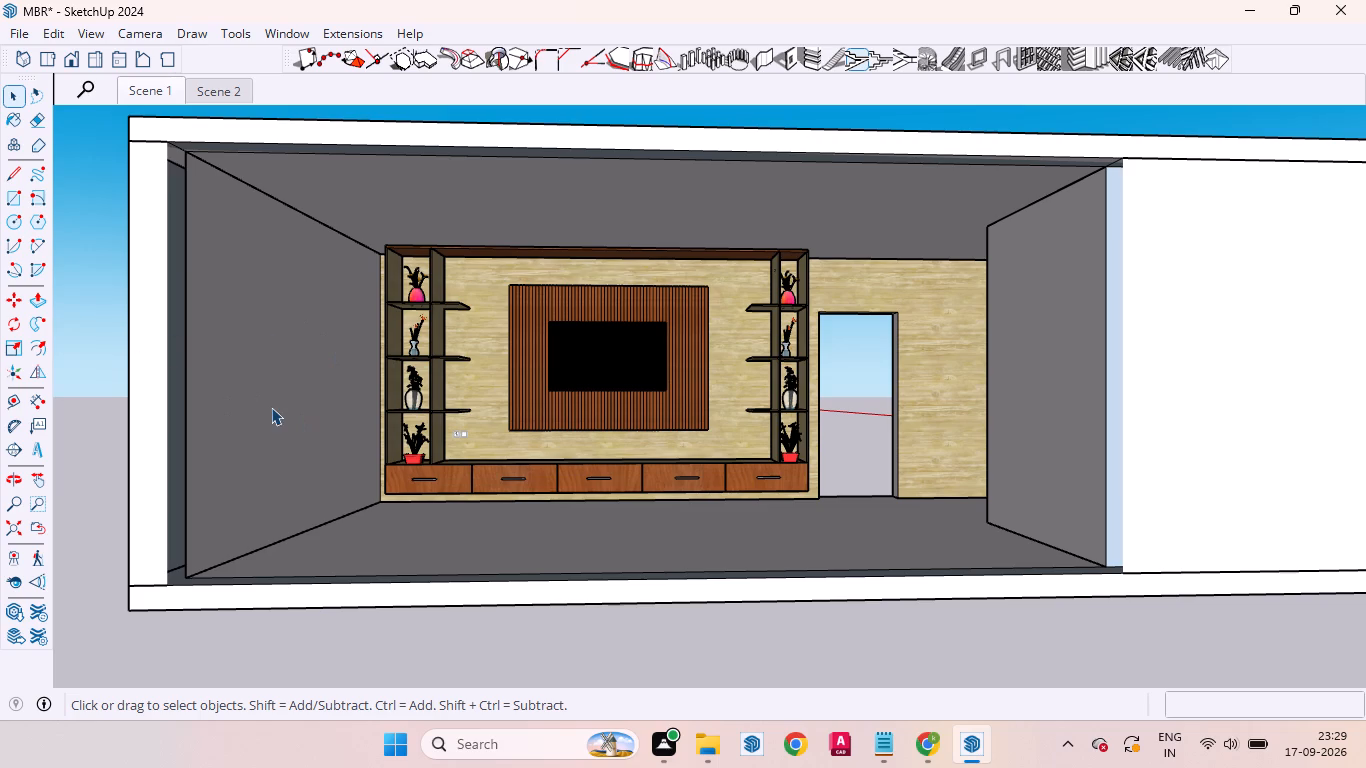
{"action": "key", "text": "ctrl+s"}
Recall the saved Scene 1 camera view of the TV unit wall.
{"action": "left_click", "coordinate": [161, 84]}
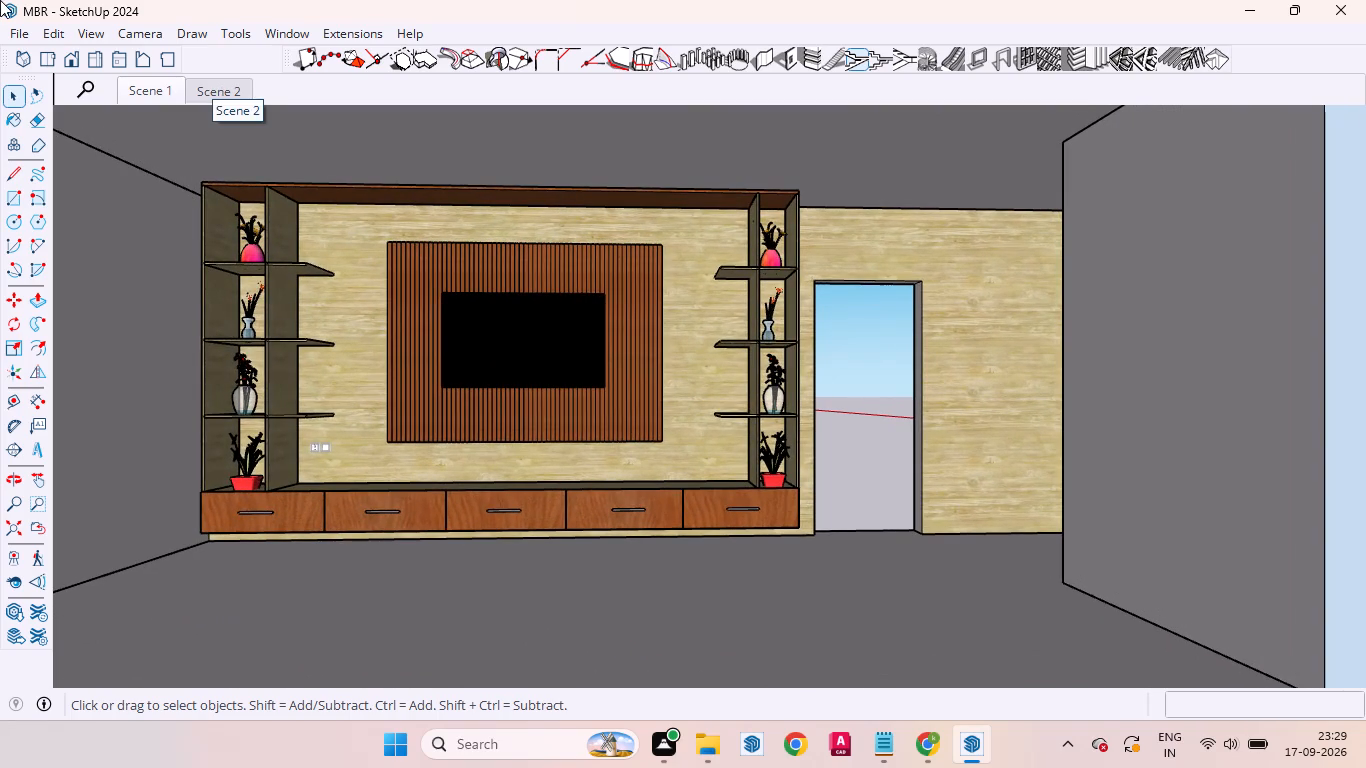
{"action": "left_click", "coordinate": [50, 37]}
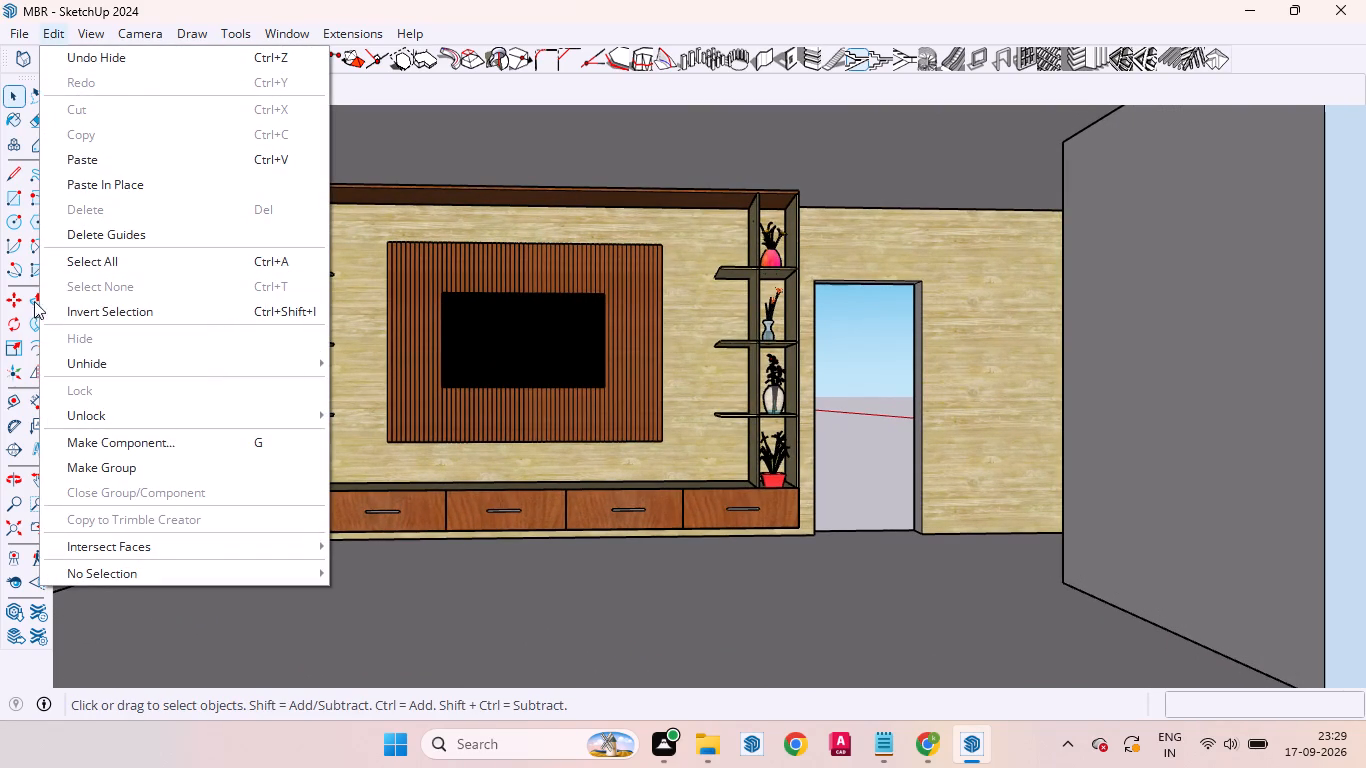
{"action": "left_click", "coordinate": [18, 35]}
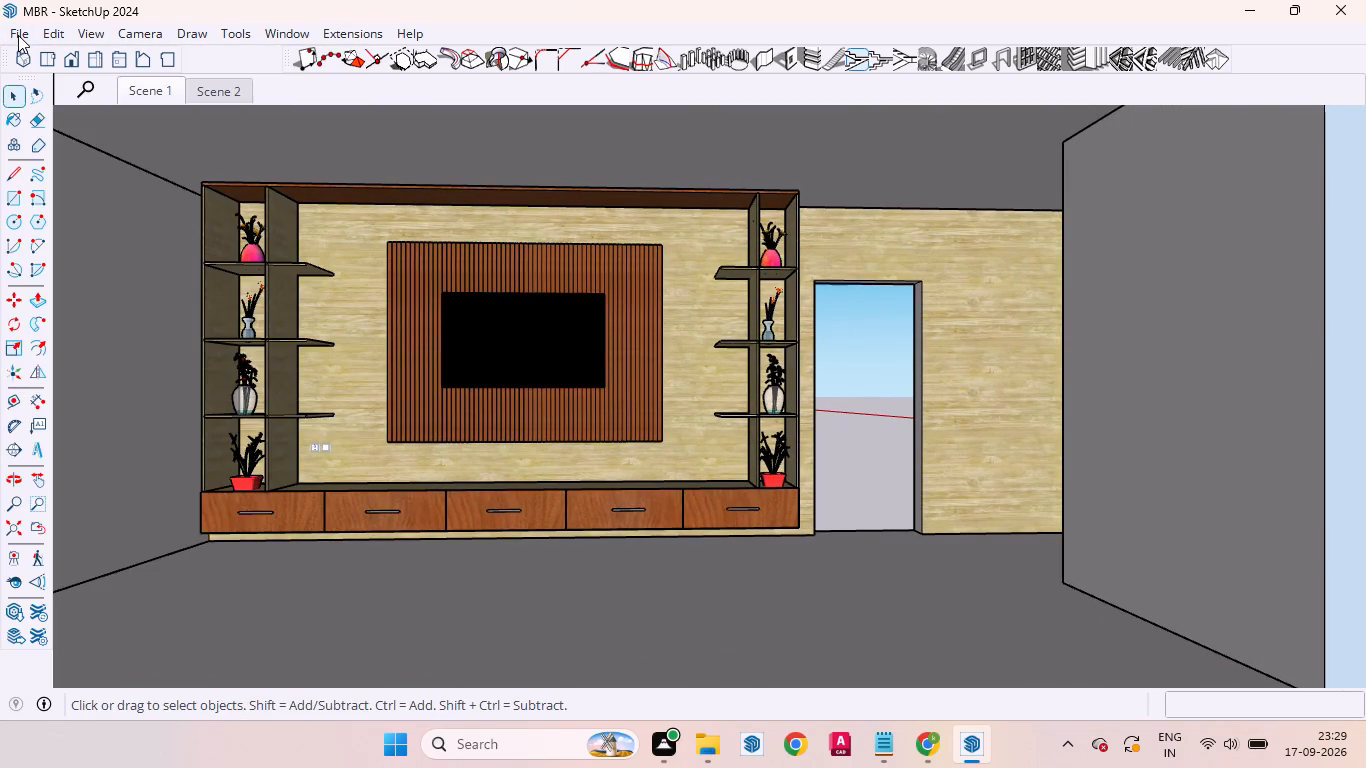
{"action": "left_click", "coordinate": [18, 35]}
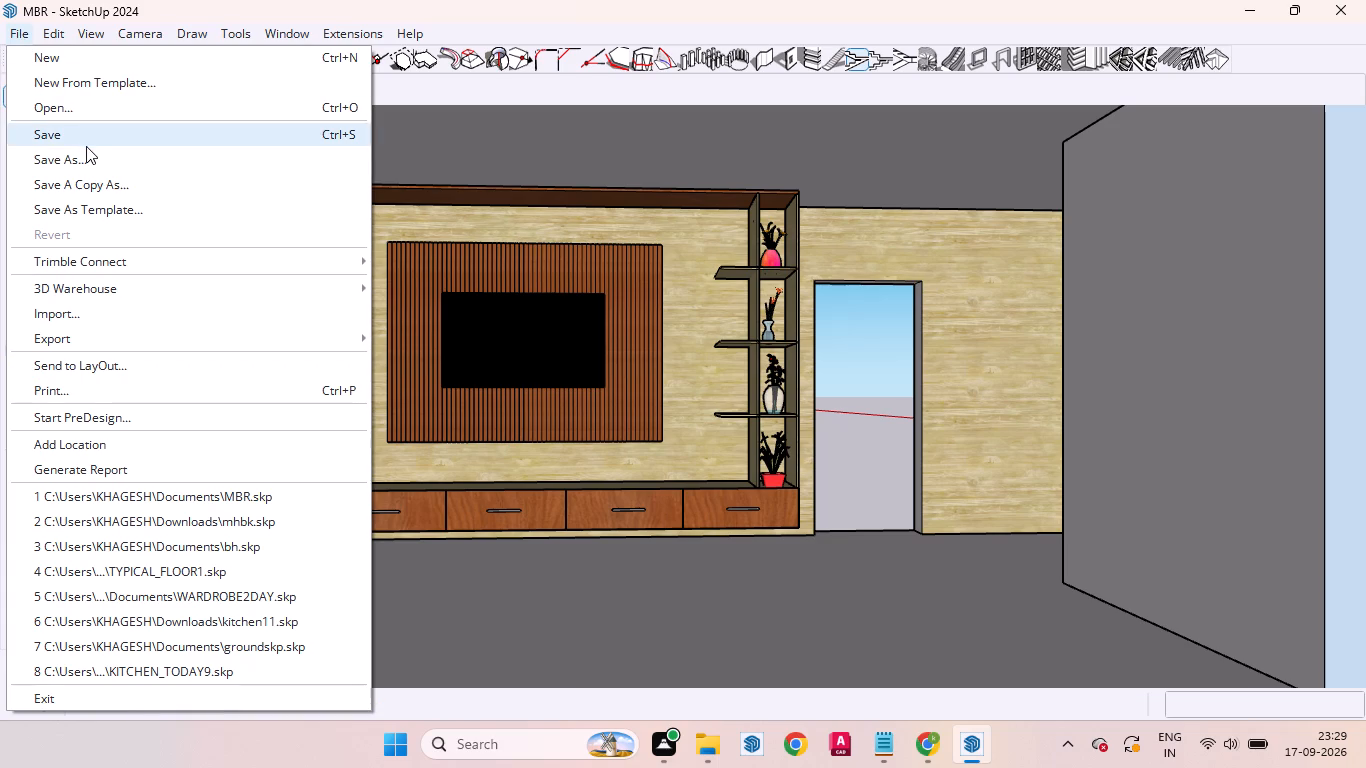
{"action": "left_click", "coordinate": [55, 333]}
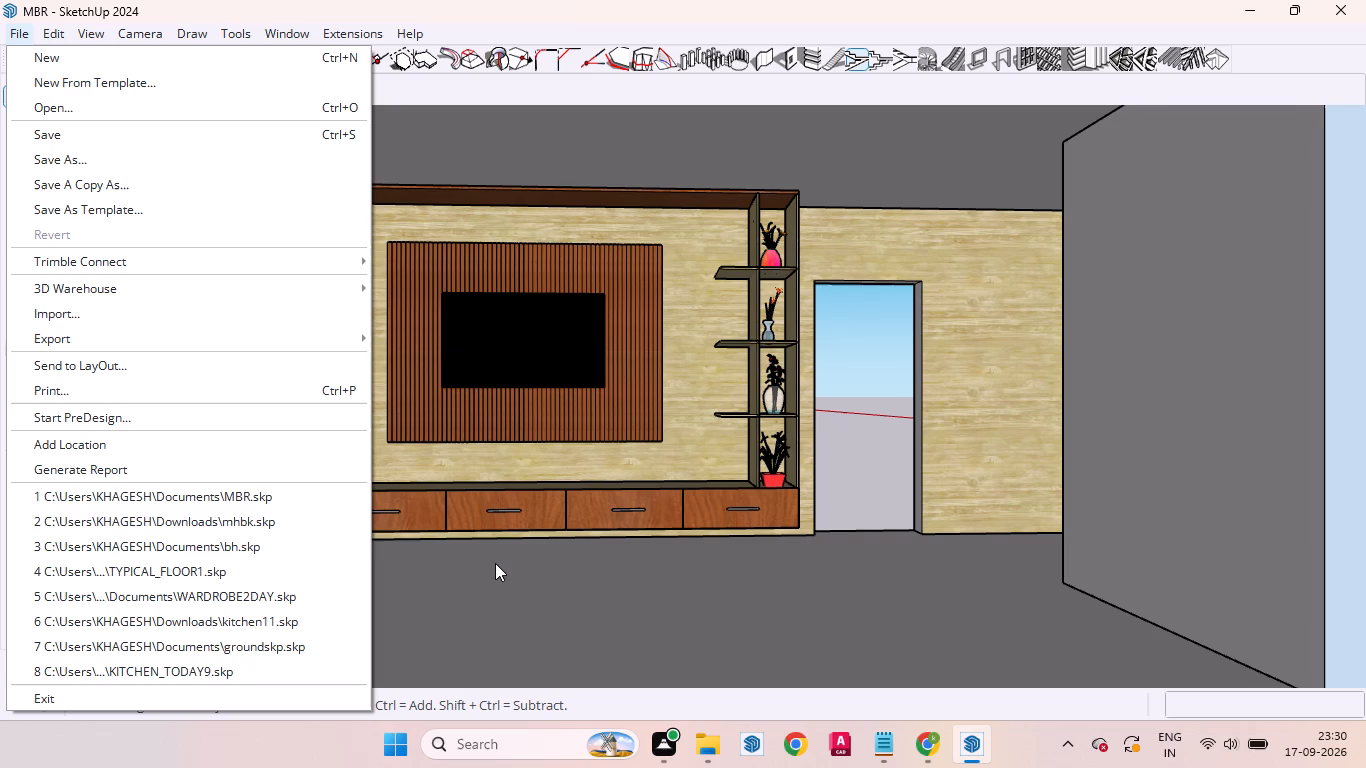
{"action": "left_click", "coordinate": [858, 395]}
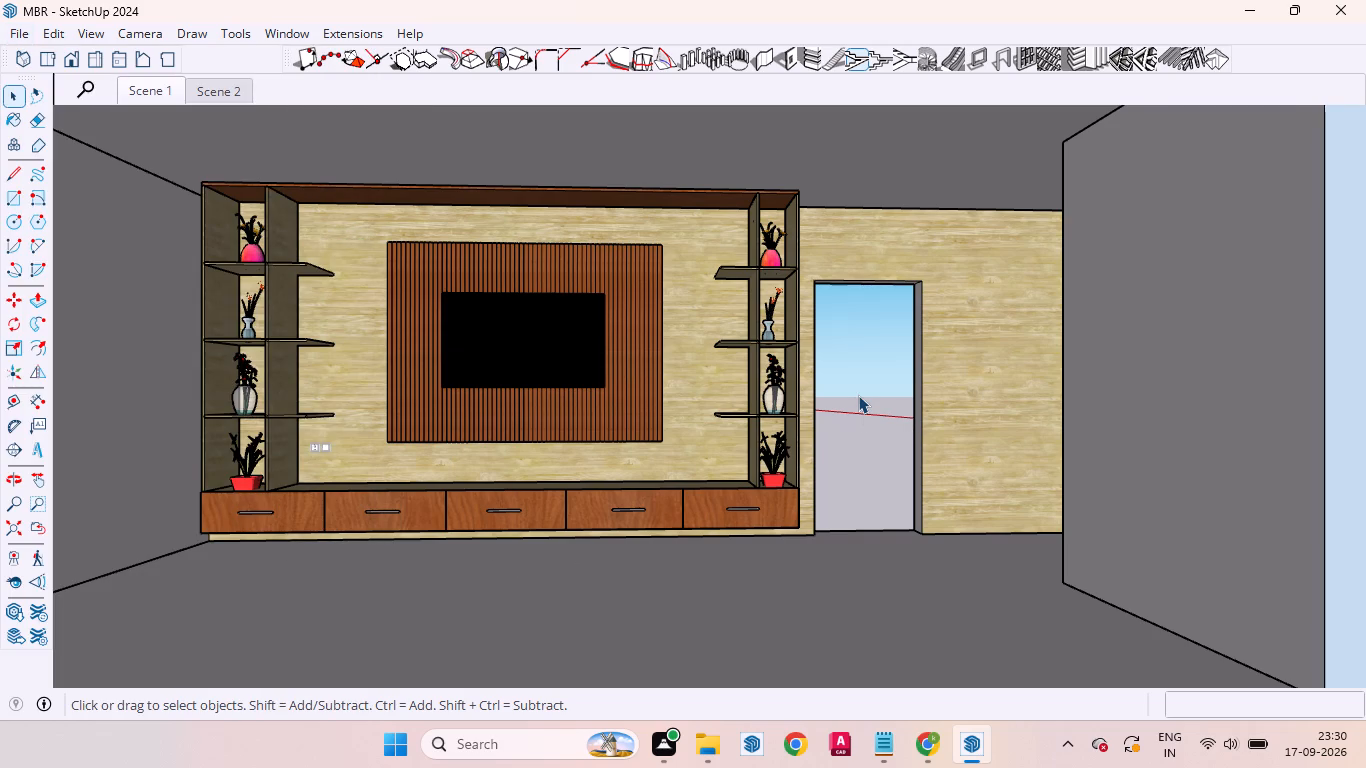
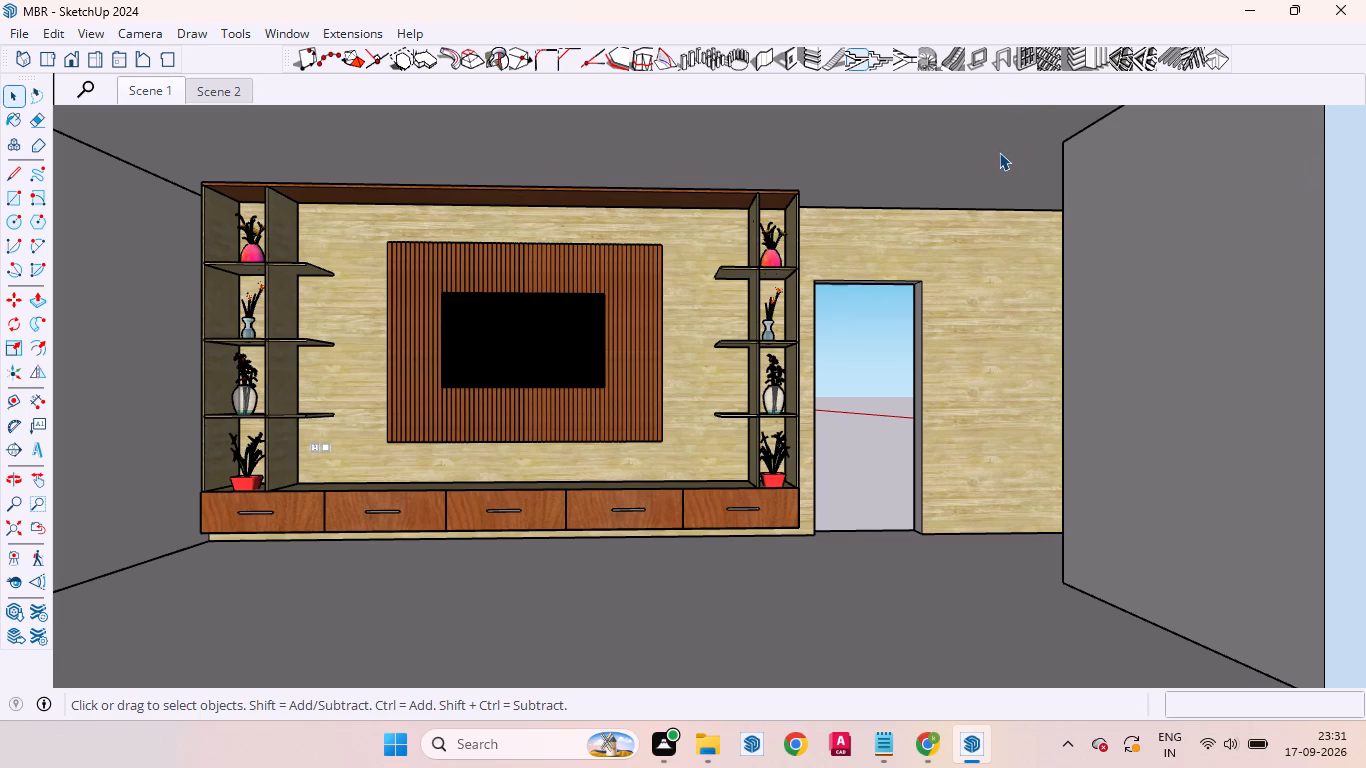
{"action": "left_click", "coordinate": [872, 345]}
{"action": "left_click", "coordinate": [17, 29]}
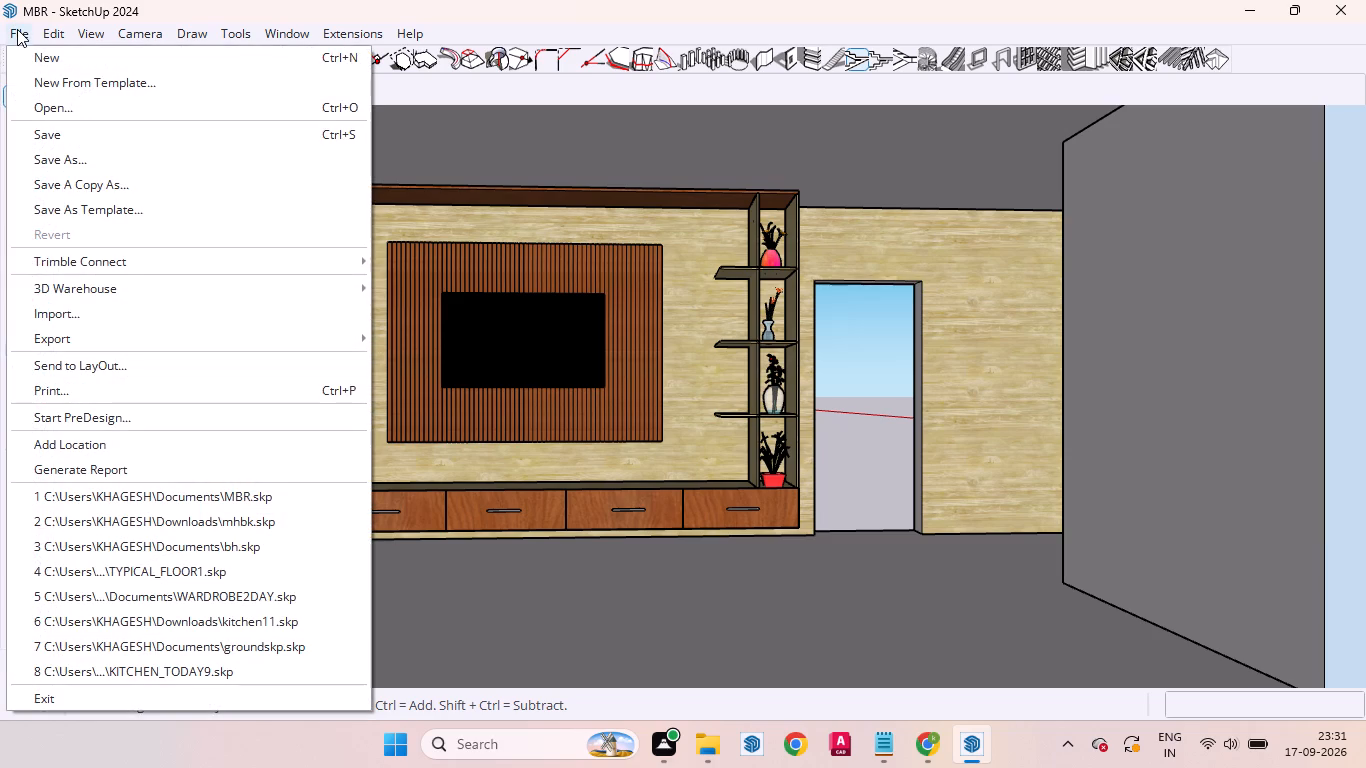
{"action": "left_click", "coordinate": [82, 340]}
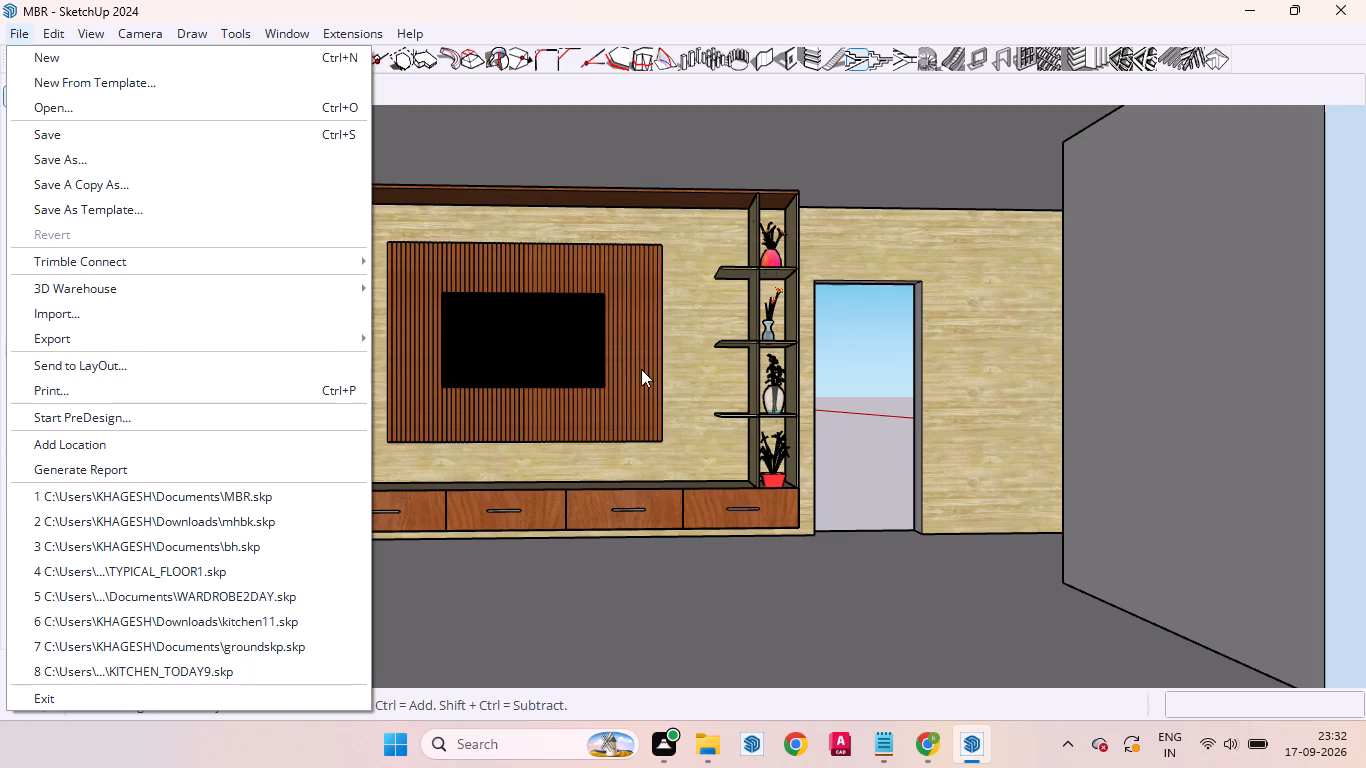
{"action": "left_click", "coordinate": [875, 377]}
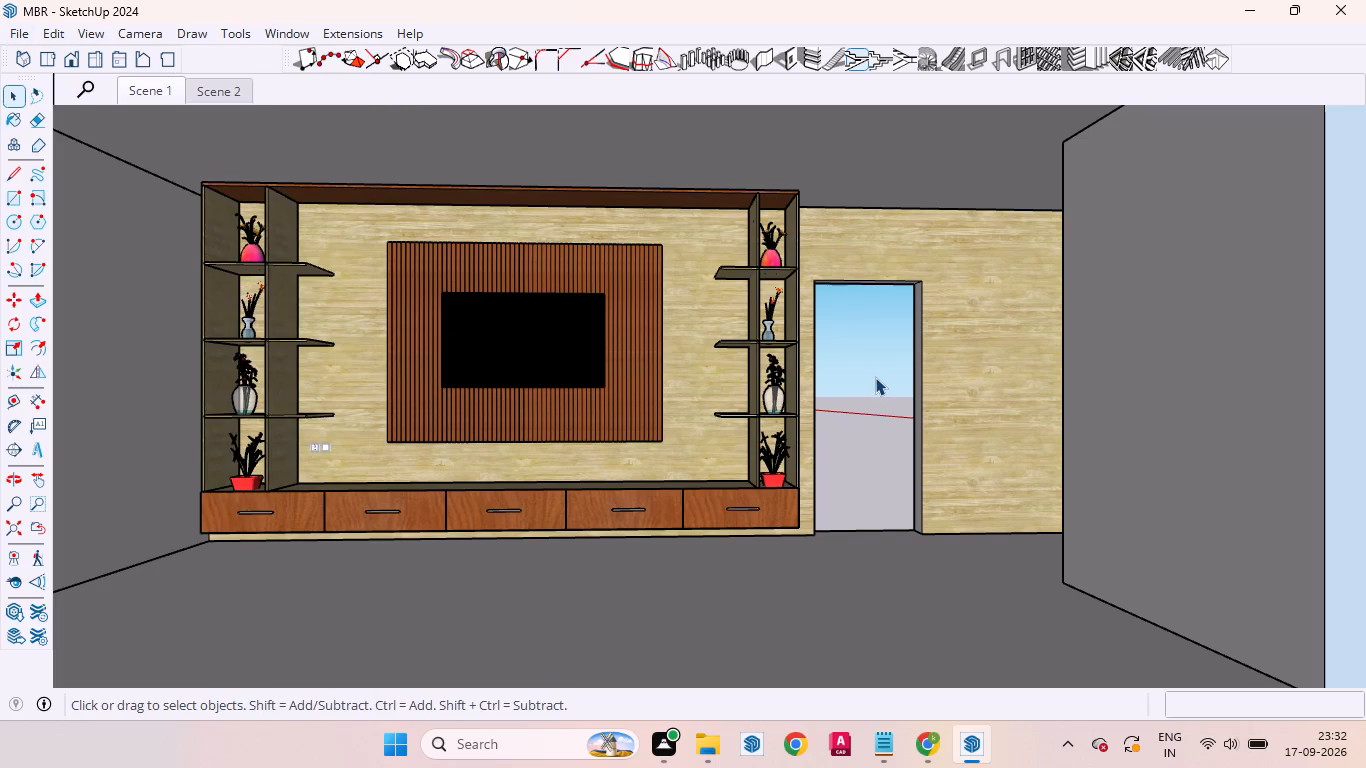
Save the bedroom model with the TV unit wall.
{"action": "key", "text": "ctrl+s"}
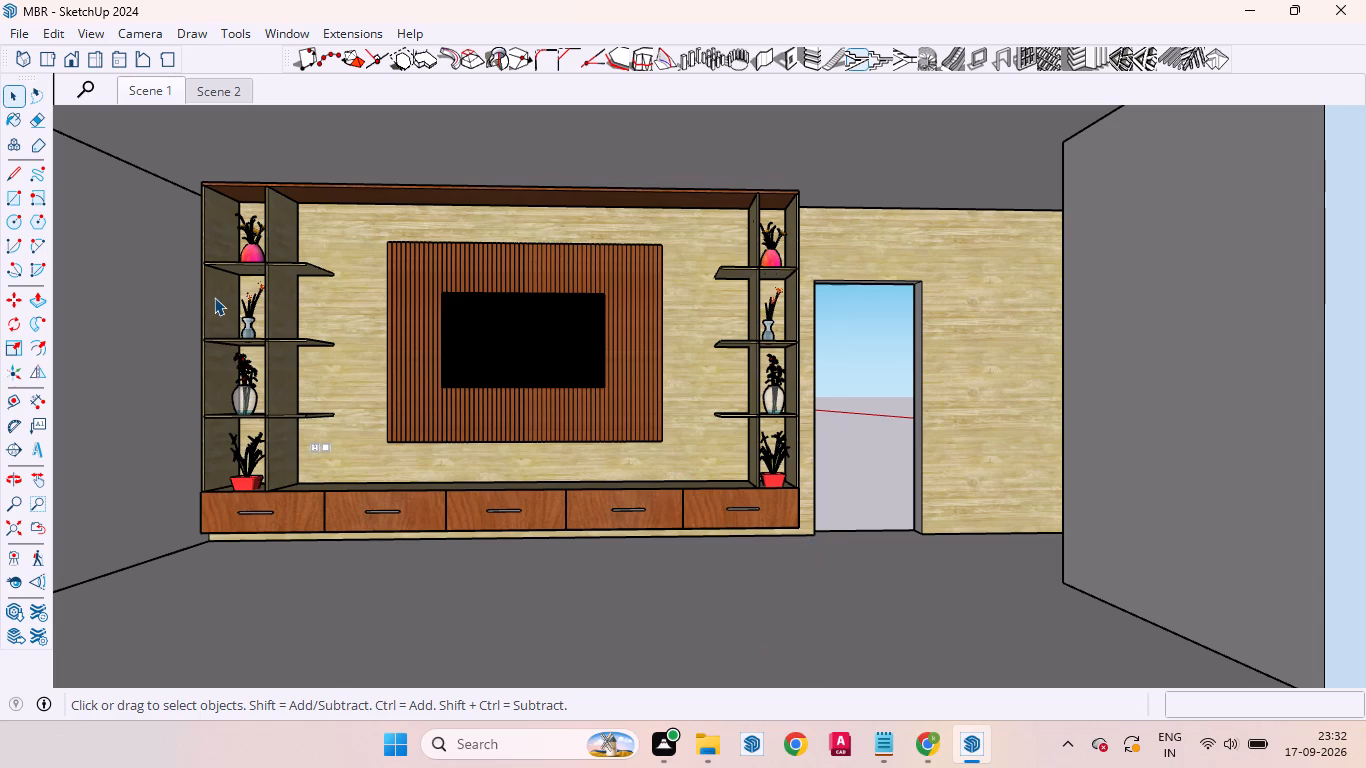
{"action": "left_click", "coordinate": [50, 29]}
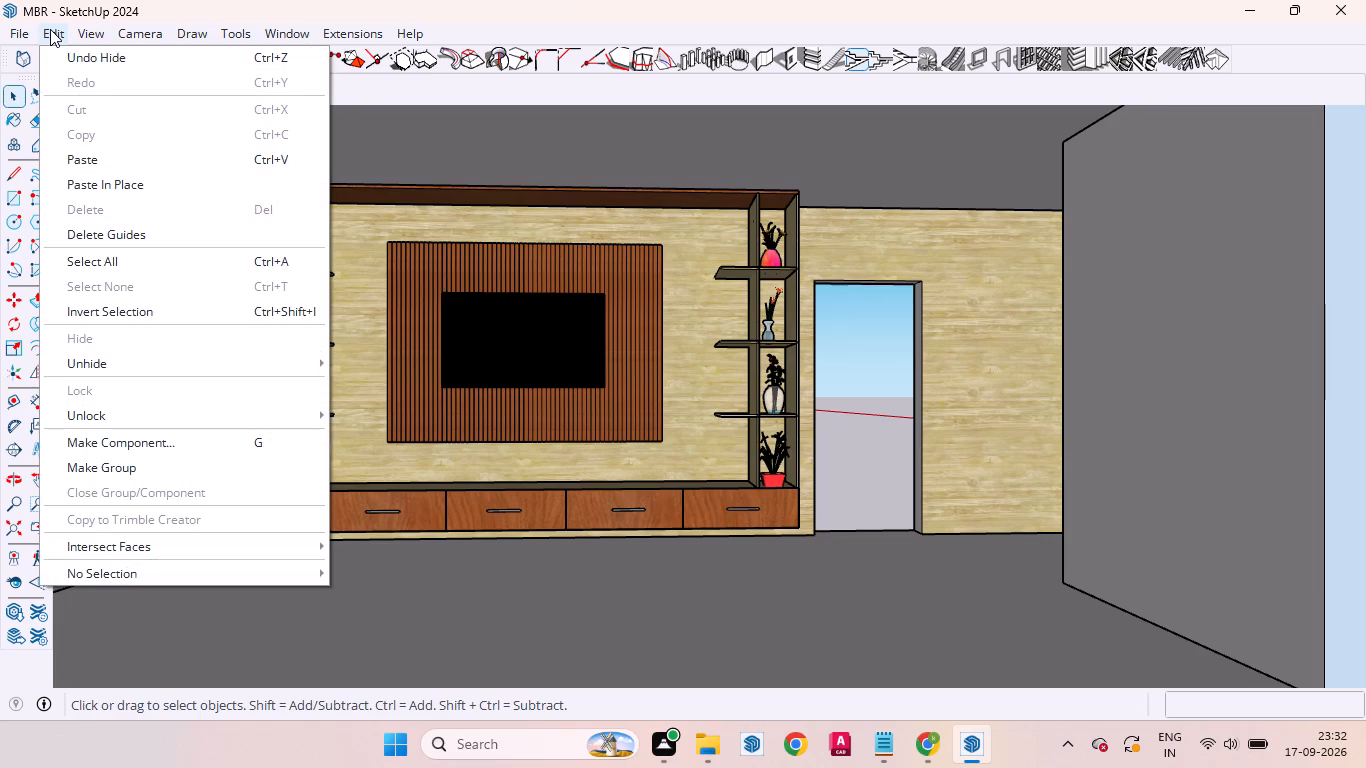
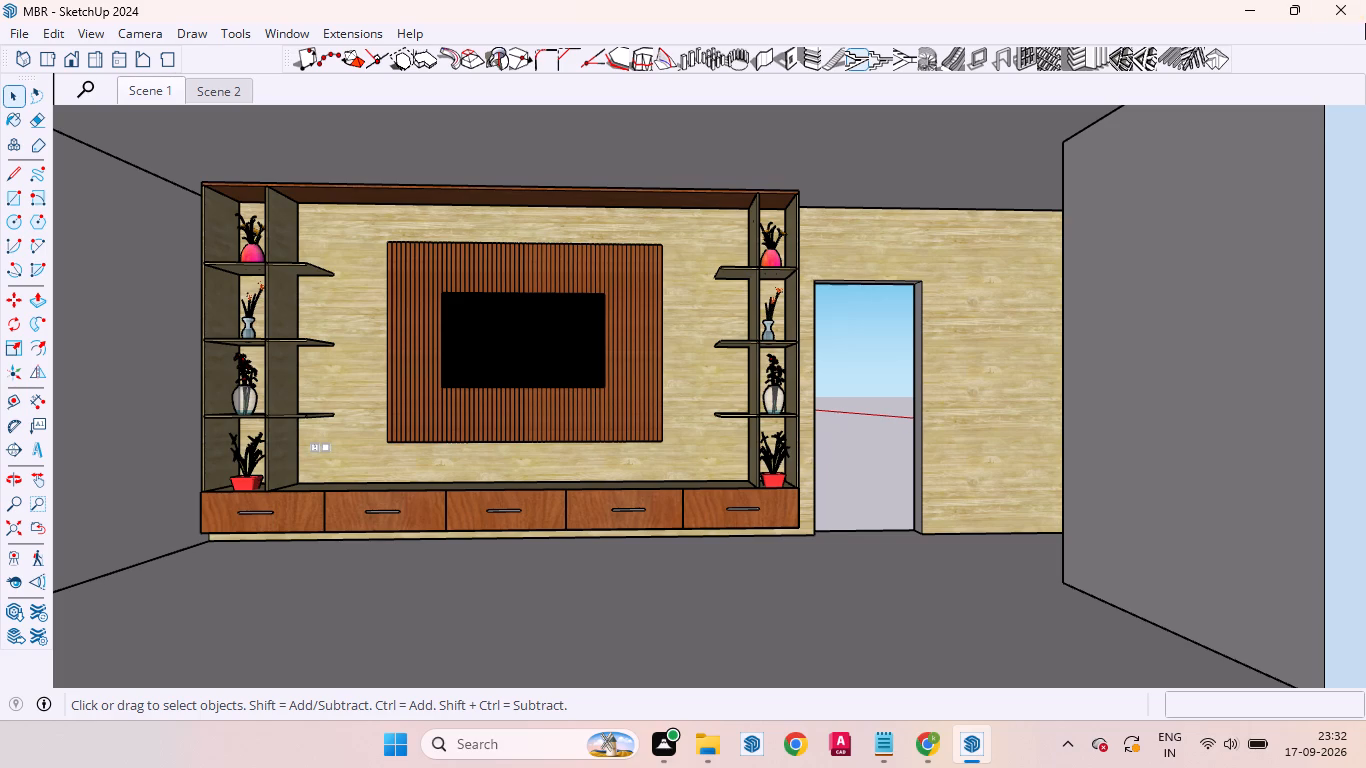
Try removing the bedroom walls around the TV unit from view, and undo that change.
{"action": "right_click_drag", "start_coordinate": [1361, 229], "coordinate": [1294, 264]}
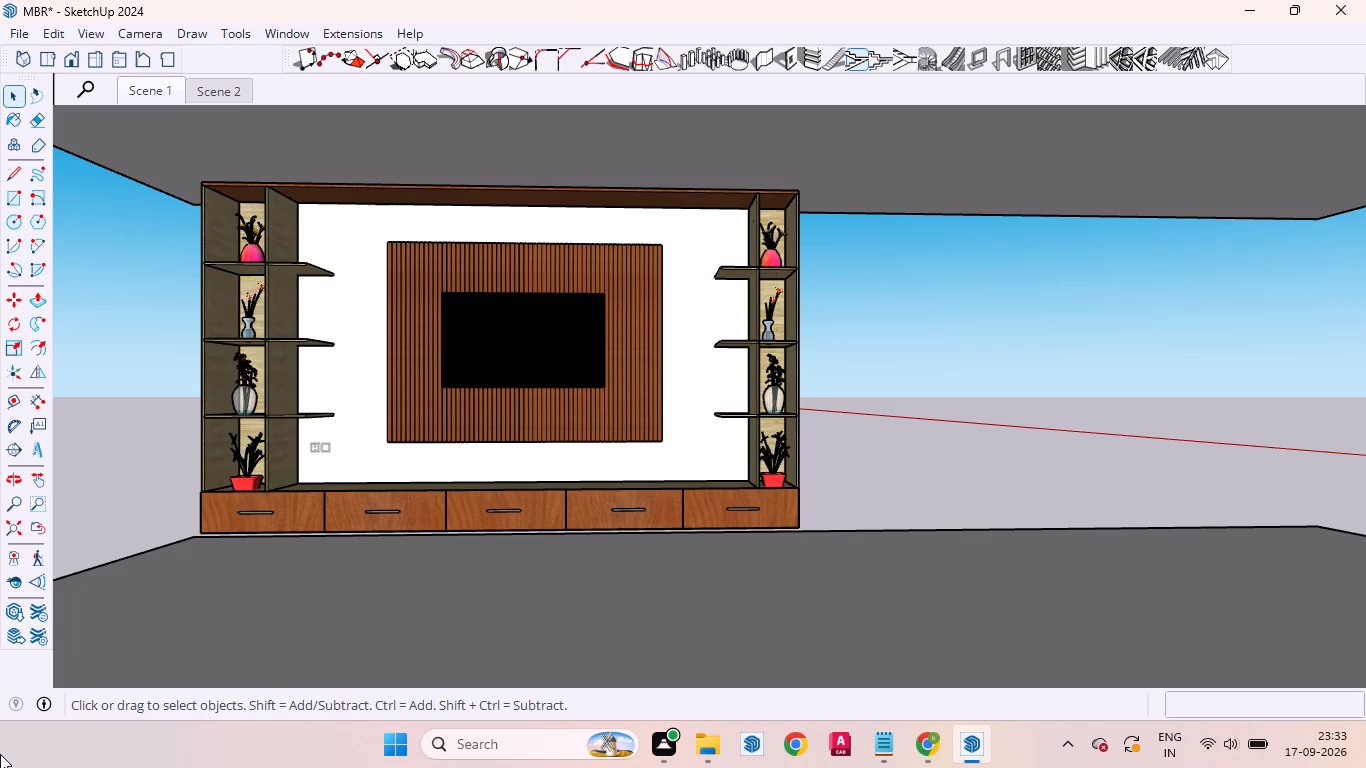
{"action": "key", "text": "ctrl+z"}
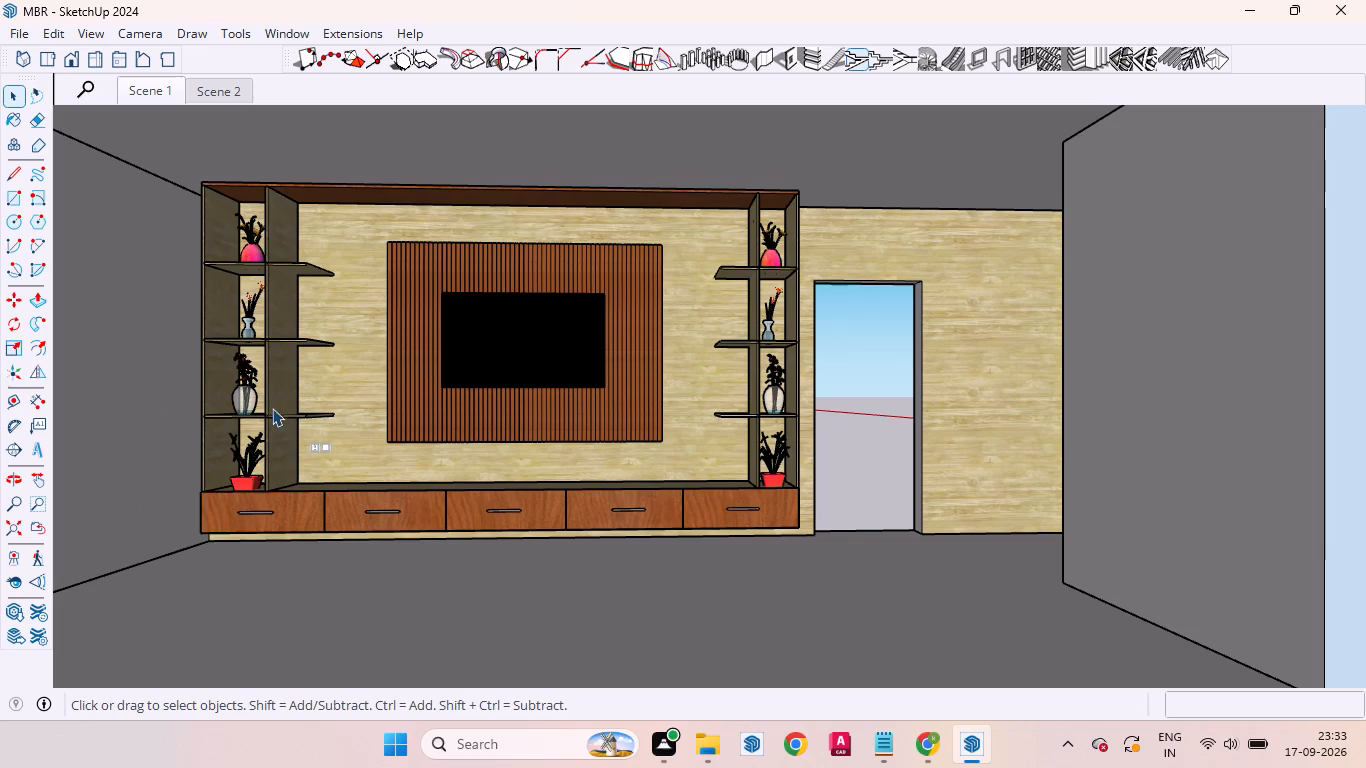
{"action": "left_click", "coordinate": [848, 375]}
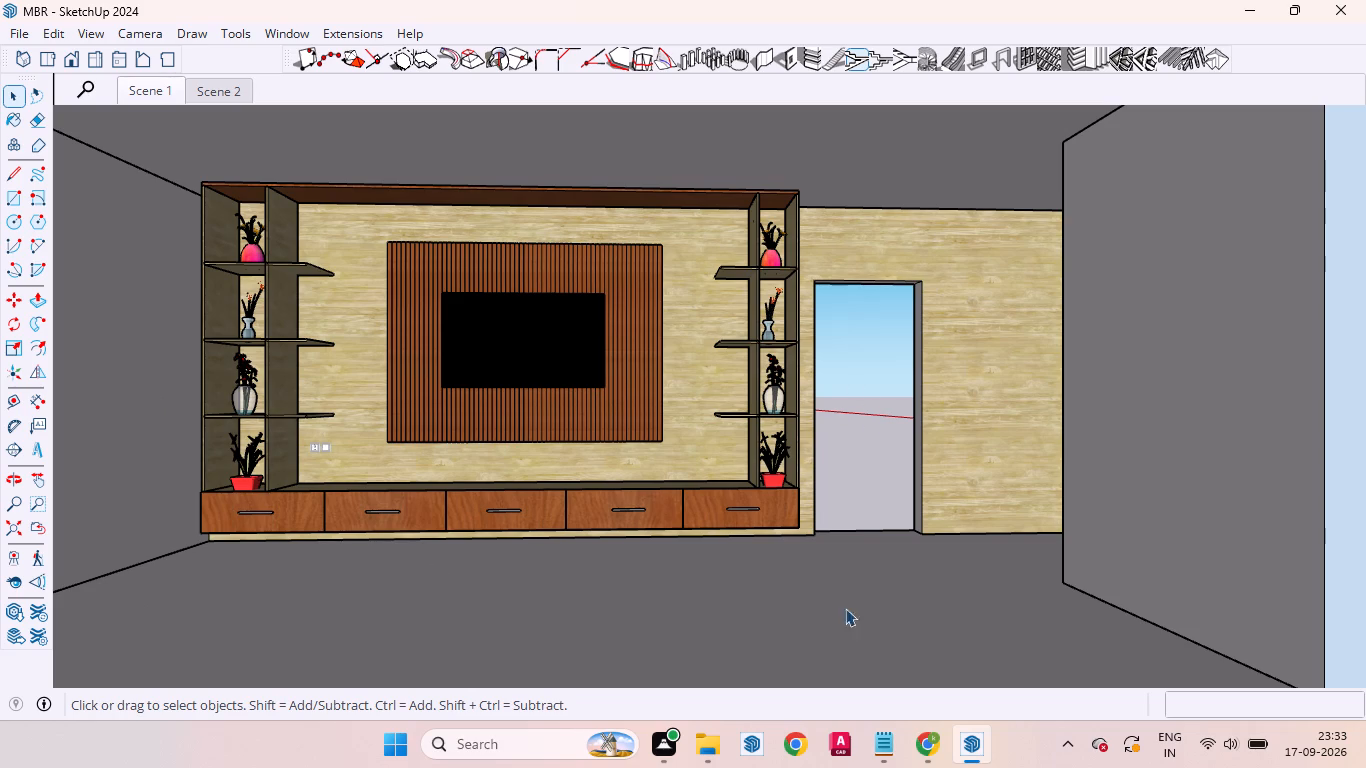